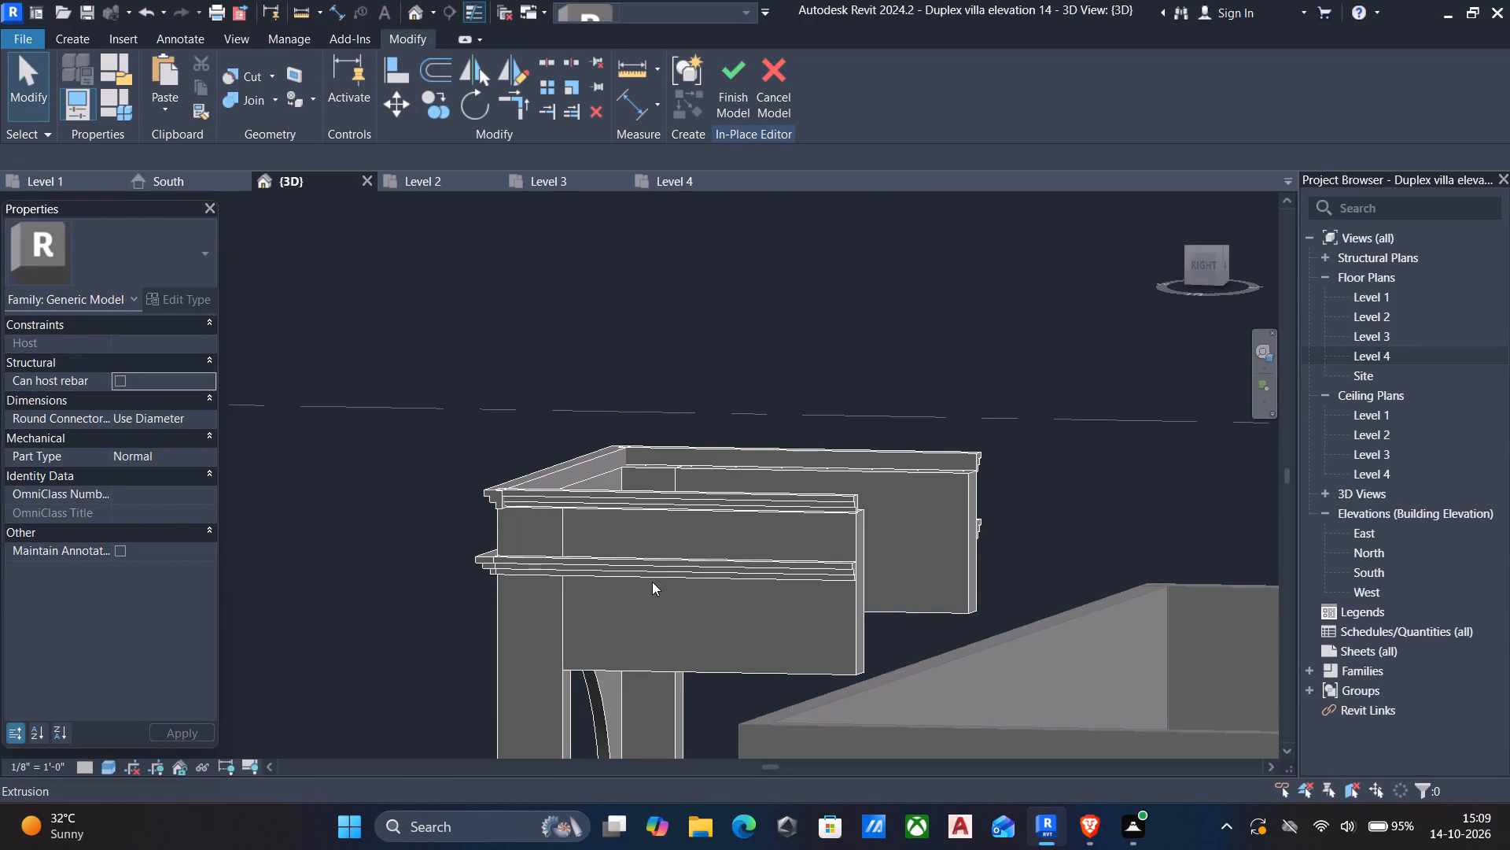
Start a void extrusion and pick the stepped end face of the upper cornice as its work plane.
{"action": "left_click", "coordinate": [83, 33]}
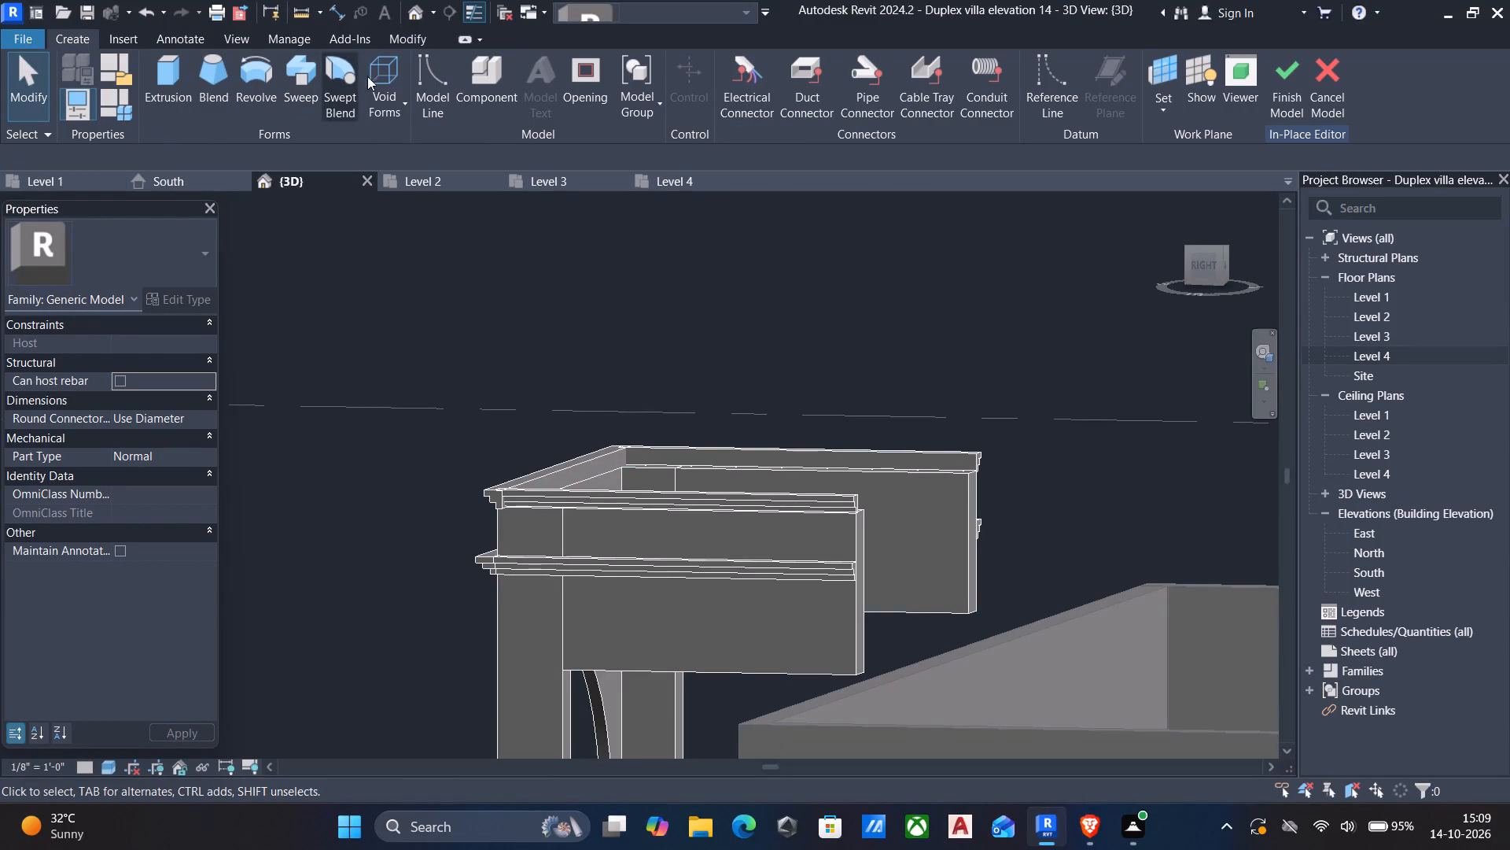
{"action": "left_click", "coordinate": [387, 75]}
{"action": "left_click", "coordinate": [410, 142]}
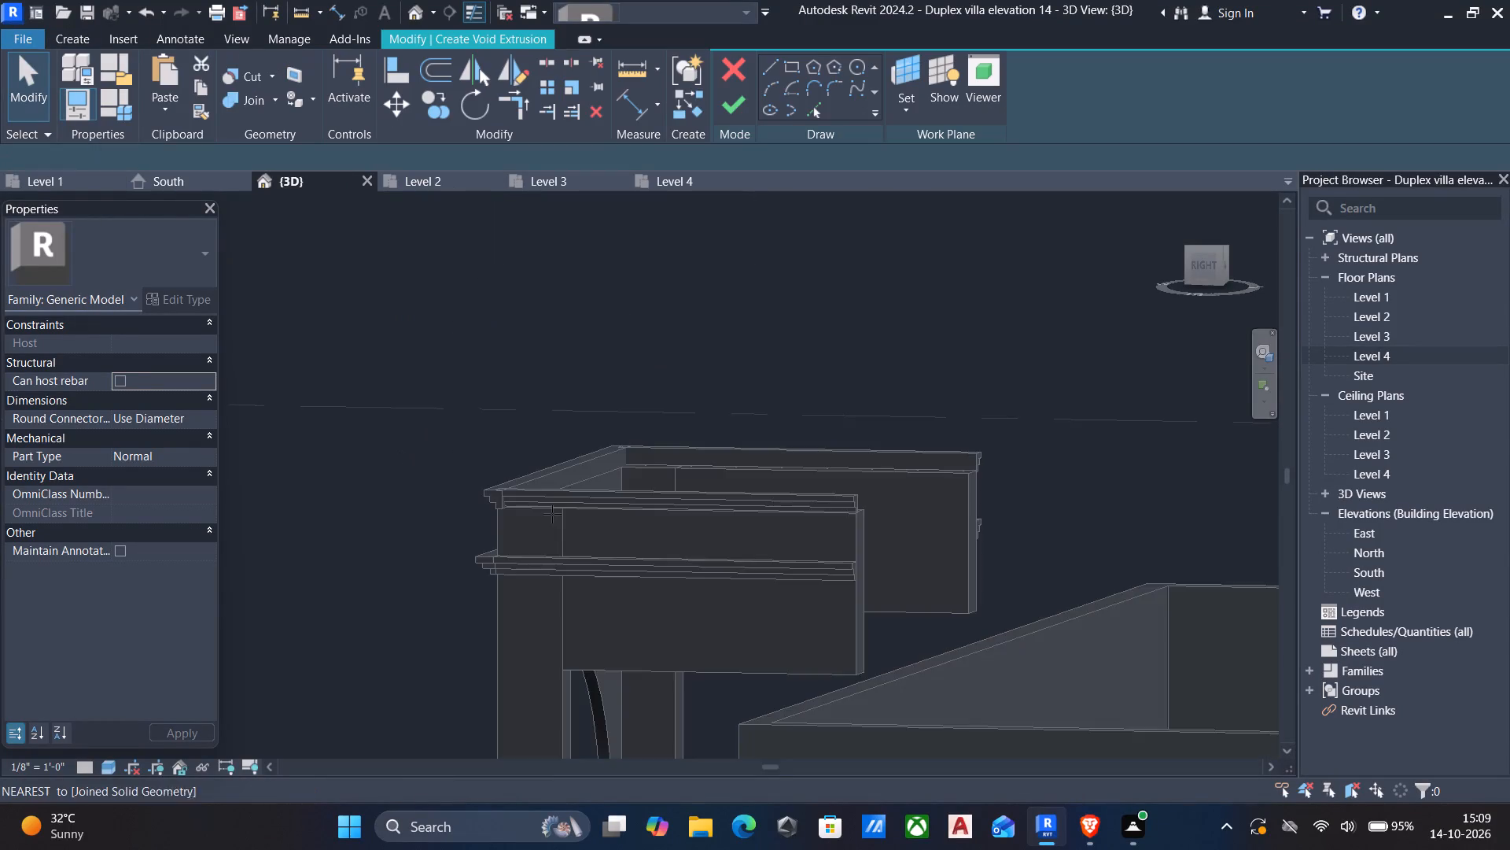
{"action": "scroll", "coordinate": [572, 519], "scroll_direction": "up", "scroll_amount": 4}
{"action": "left_click", "coordinate": [904, 107]}
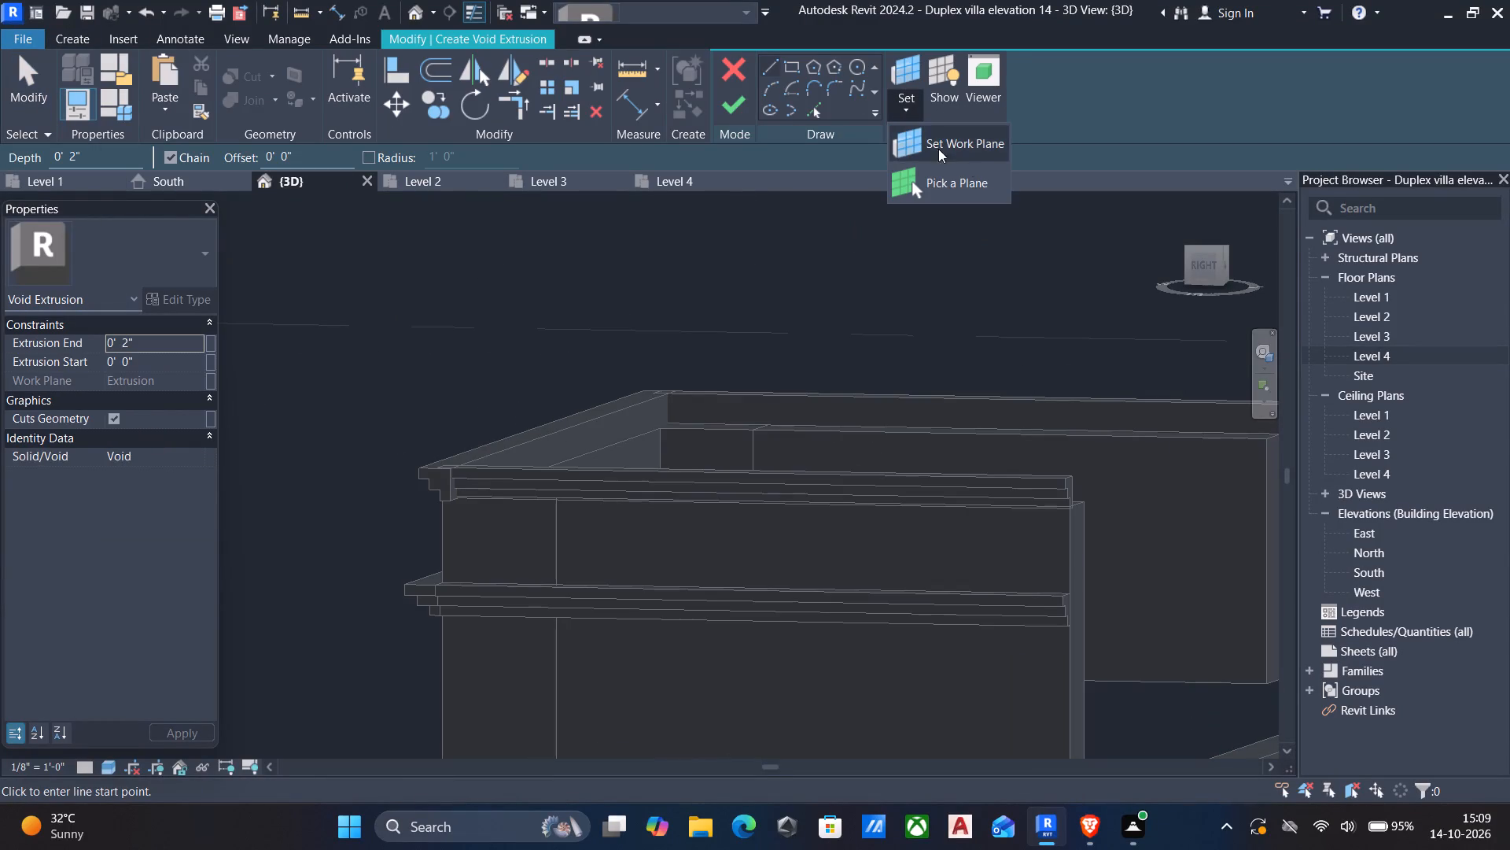
{"action": "left_click", "coordinate": [963, 175]}
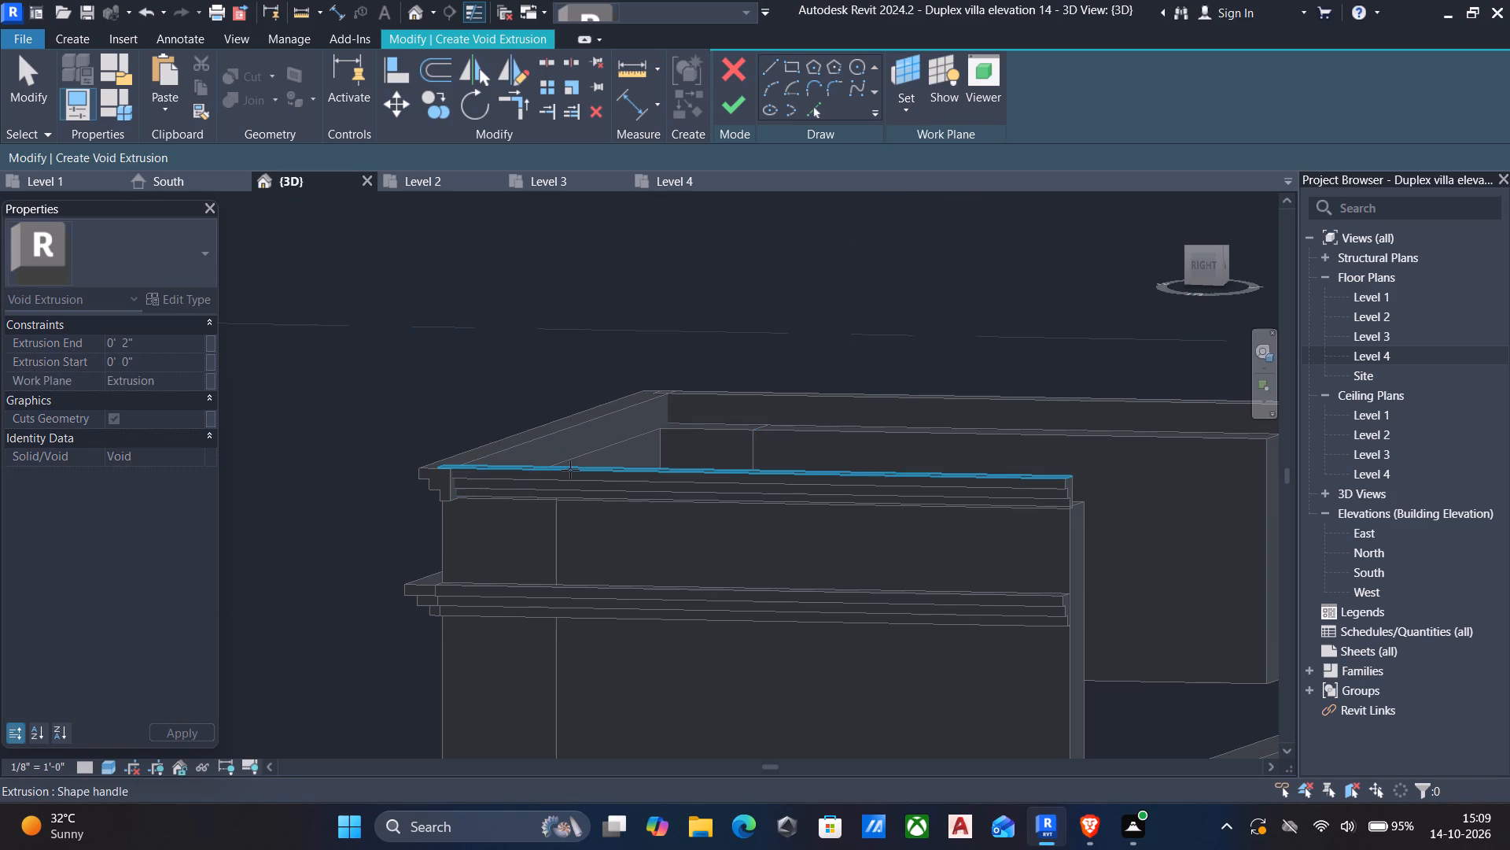
{"action": "middle_click", "coordinate": [569, 471], "text": "shift"}
{"action": "middle_click_drag", "start_coordinate": [526, 479], "coordinate": [414, 478], "text": "shift"}
{"action": "scroll", "coordinate": [910, 384], "scroll_direction": "up", "scroll_amount": 5}
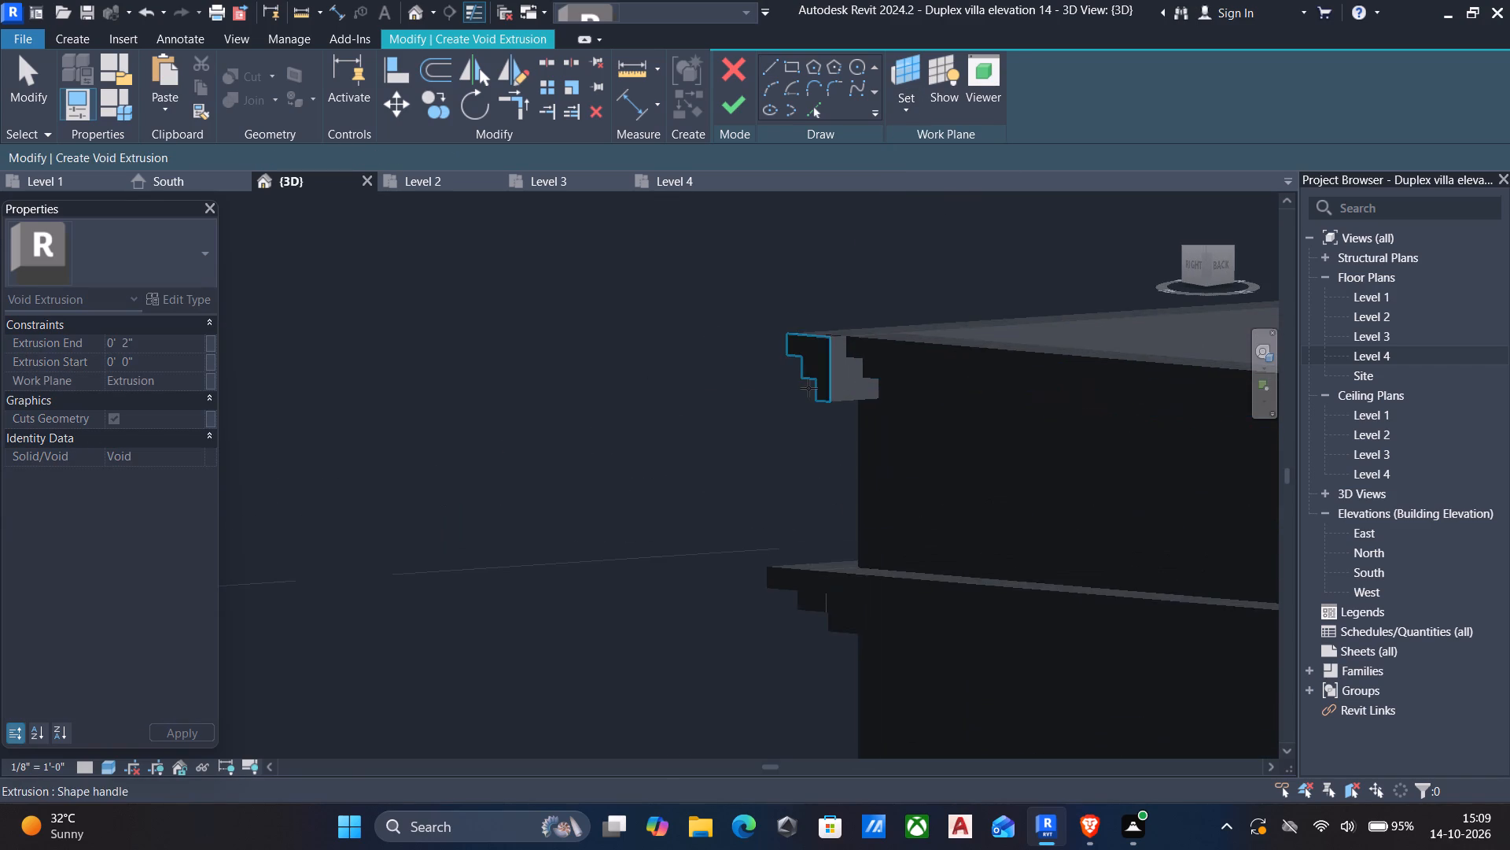
{"action": "left_click", "coordinate": [832, 385]}
Pick the upper cornice's top, first two vertical step edges, underside and long vertical edge as void sketch lines.
{"action": "scroll", "coordinate": [865, 315], "scroll_direction": "up", "scroll_amount": 3}
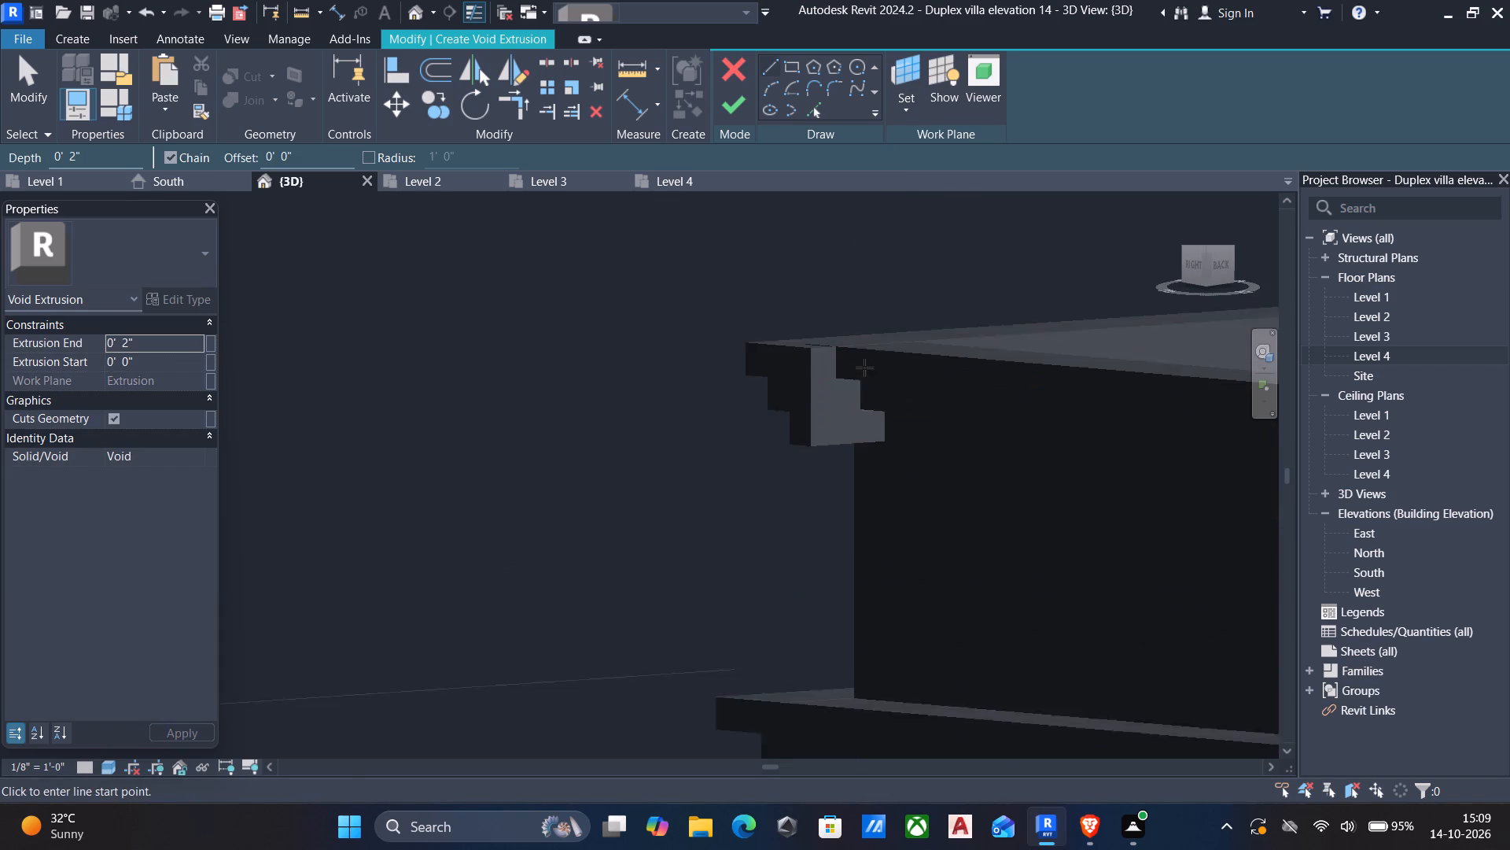
{"action": "scroll", "coordinate": [864, 368], "scroll_direction": "up", "scroll_amount": 2}
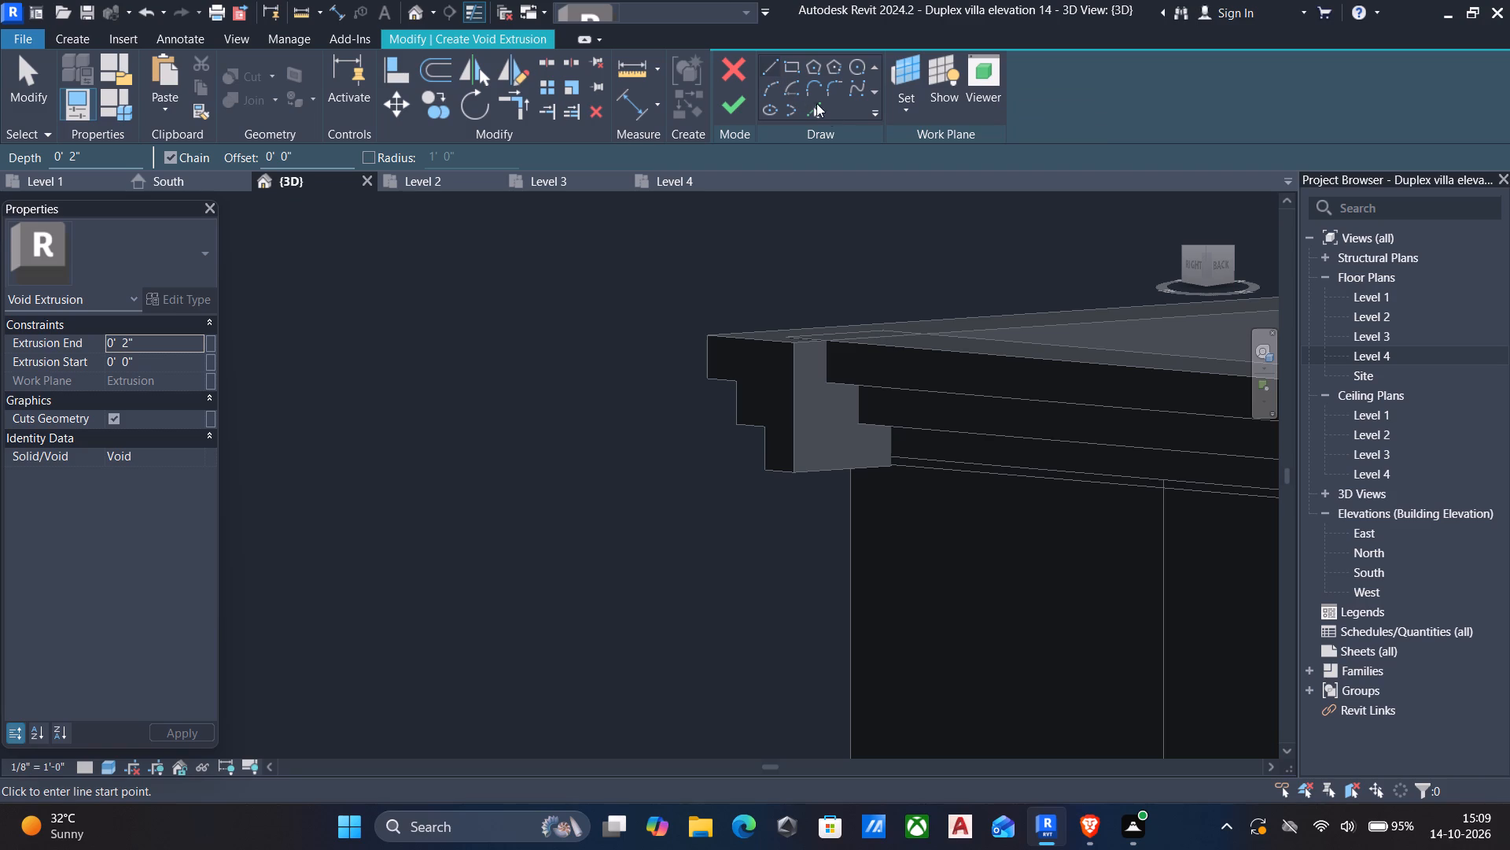
{"action": "left_click", "coordinate": [816, 114]}
{"action": "scroll", "coordinate": [833, 344], "scroll_direction": "up", "scroll_amount": 2}
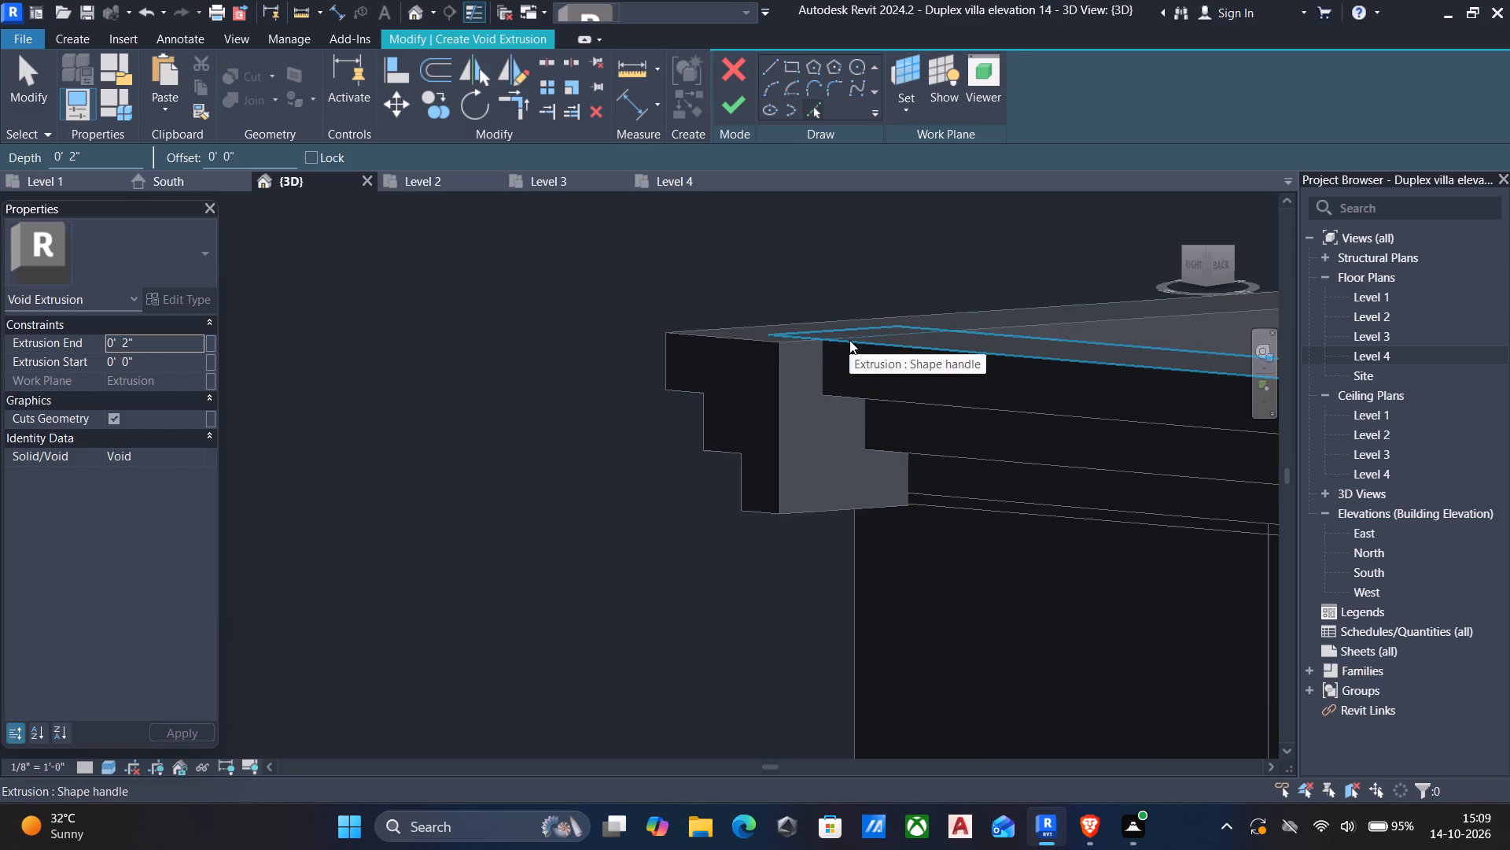
{"action": "left_click", "coordinate": [849, 340]}
{"action": "left_click", "coordinate": [822, 367]}
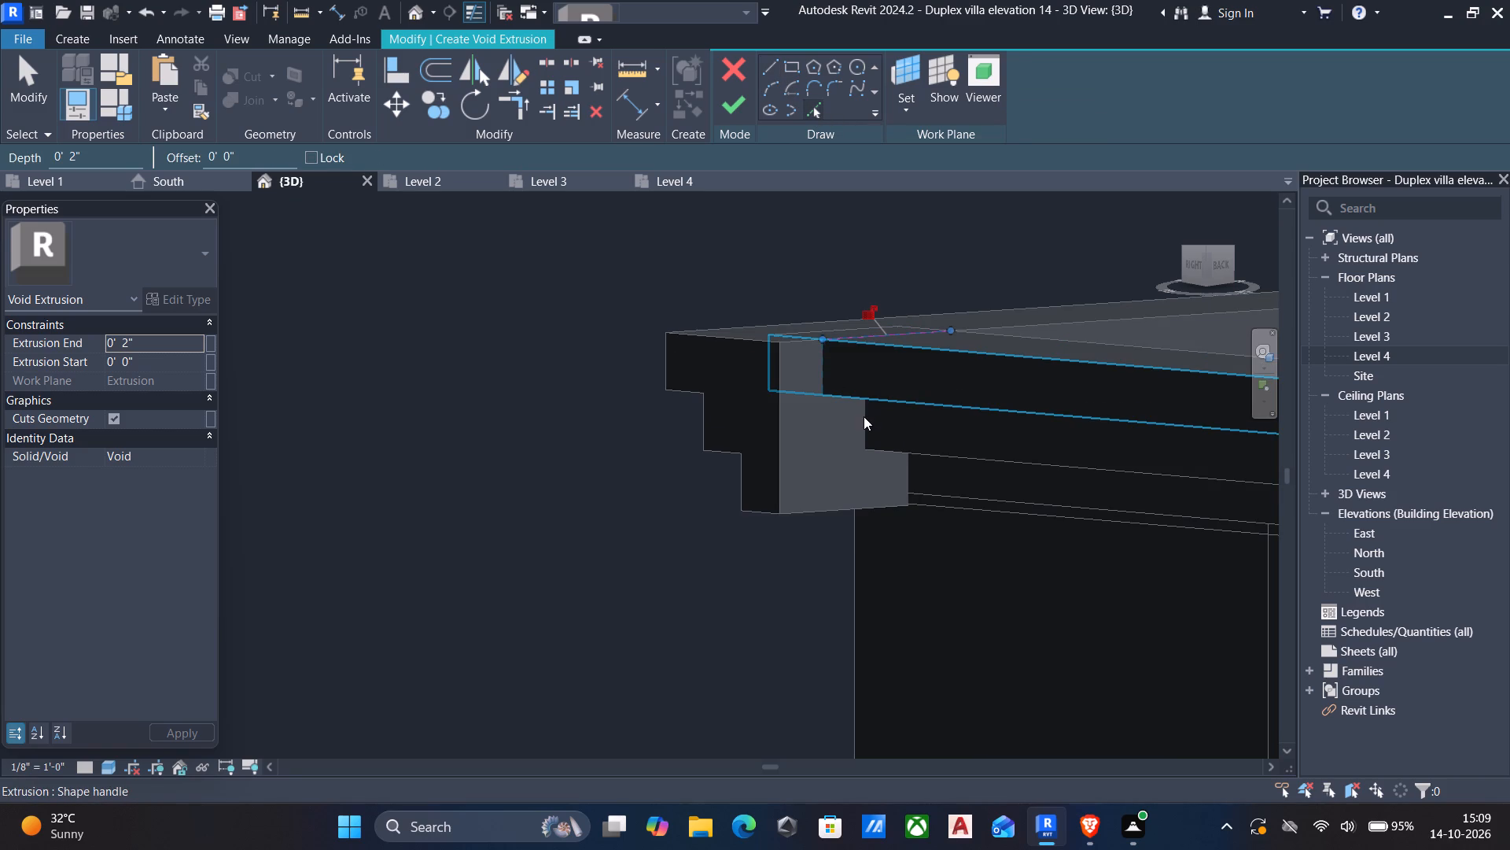
{"action": "left_click", "coordinate": [861, 399]}
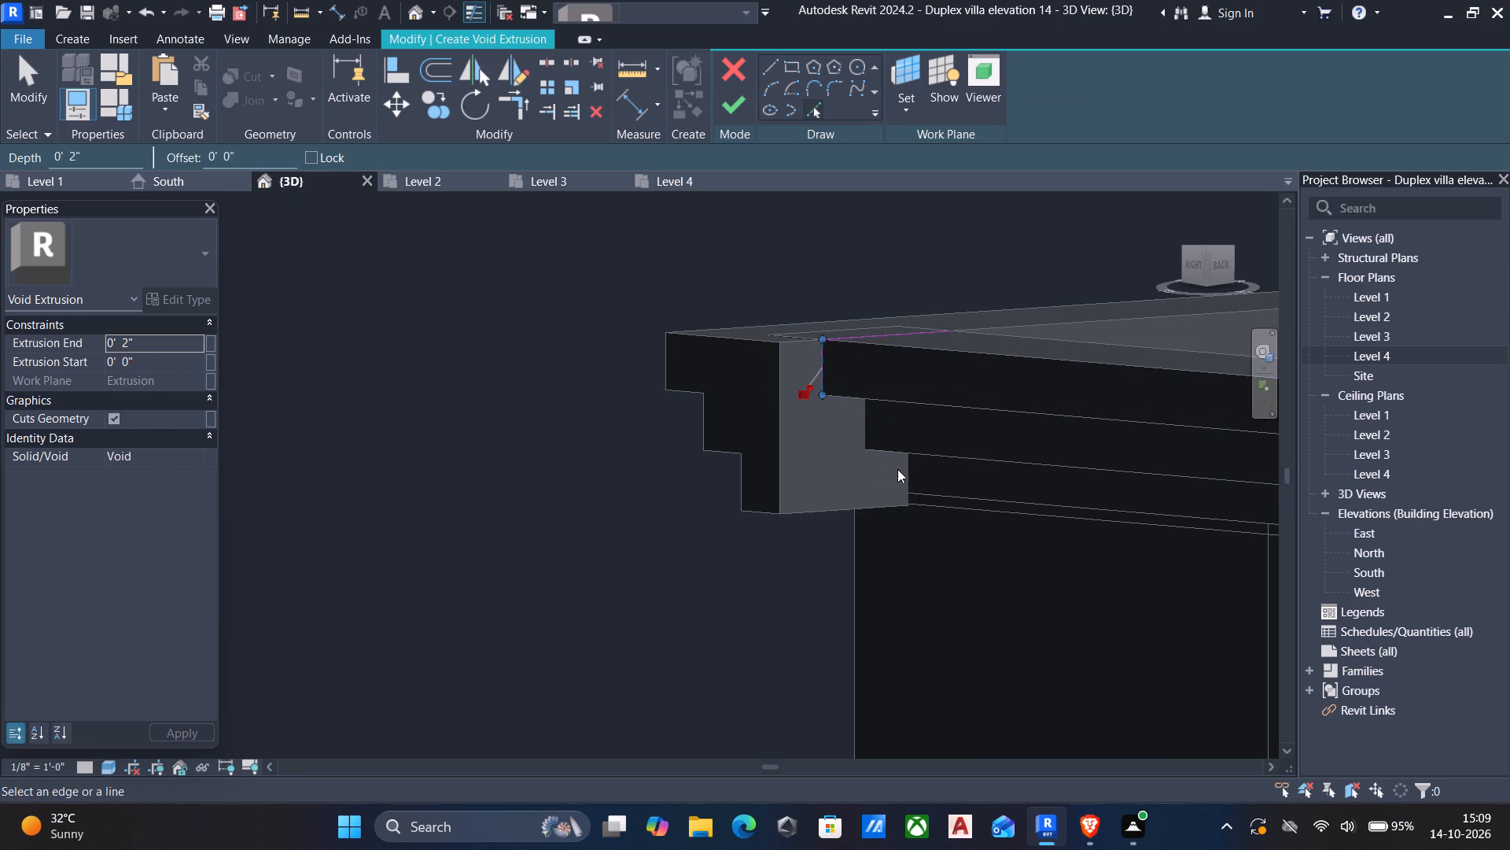
{"action": "left_click", "coordinate": [906, 455]}
{"action": "left_click", "coordinate": [877, 508]}
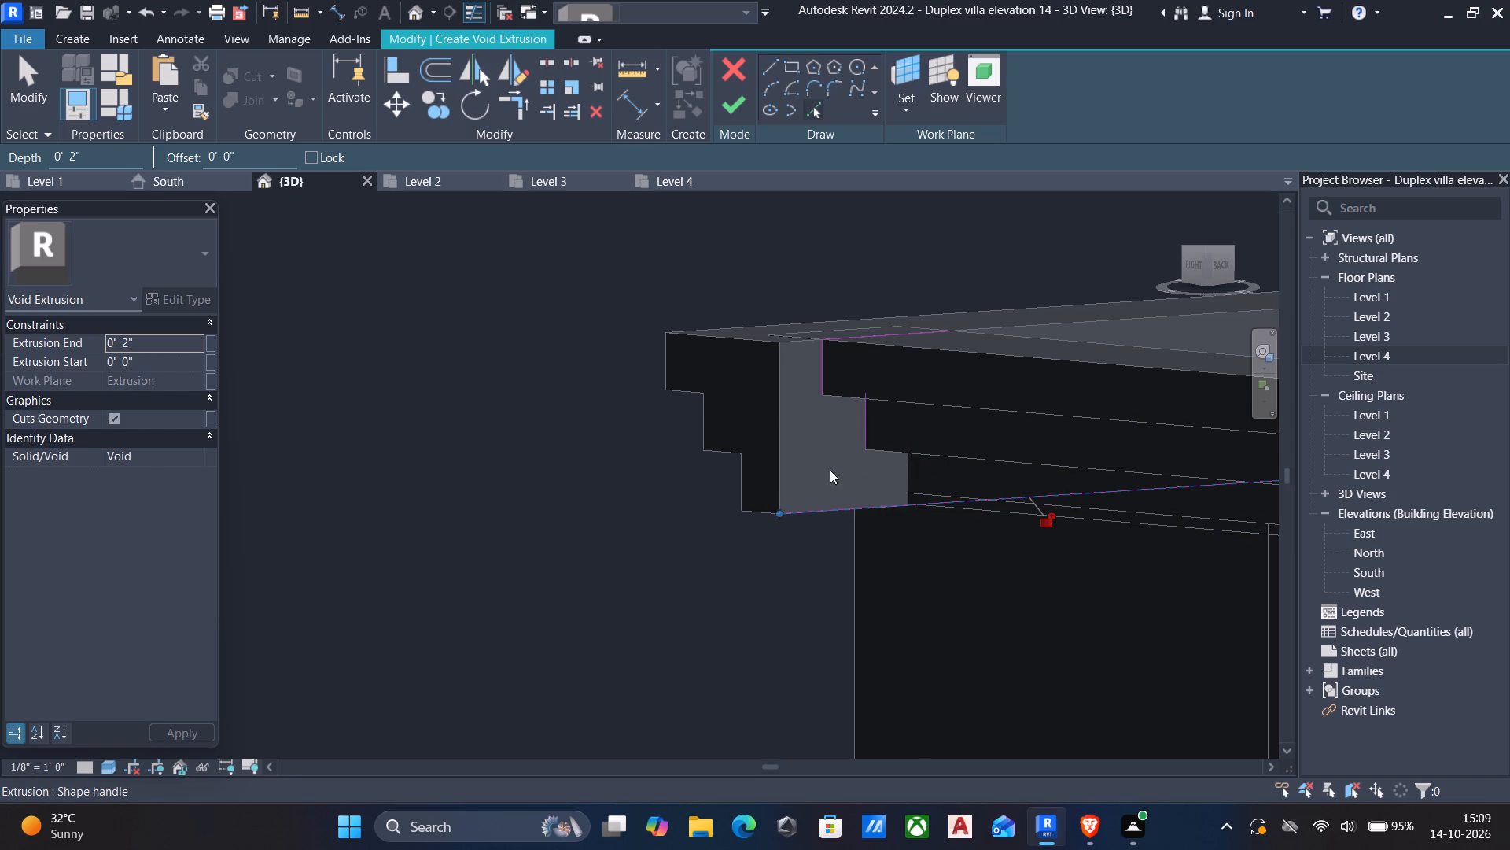
{"action": "left_click", "coordinate": [782, 454]}
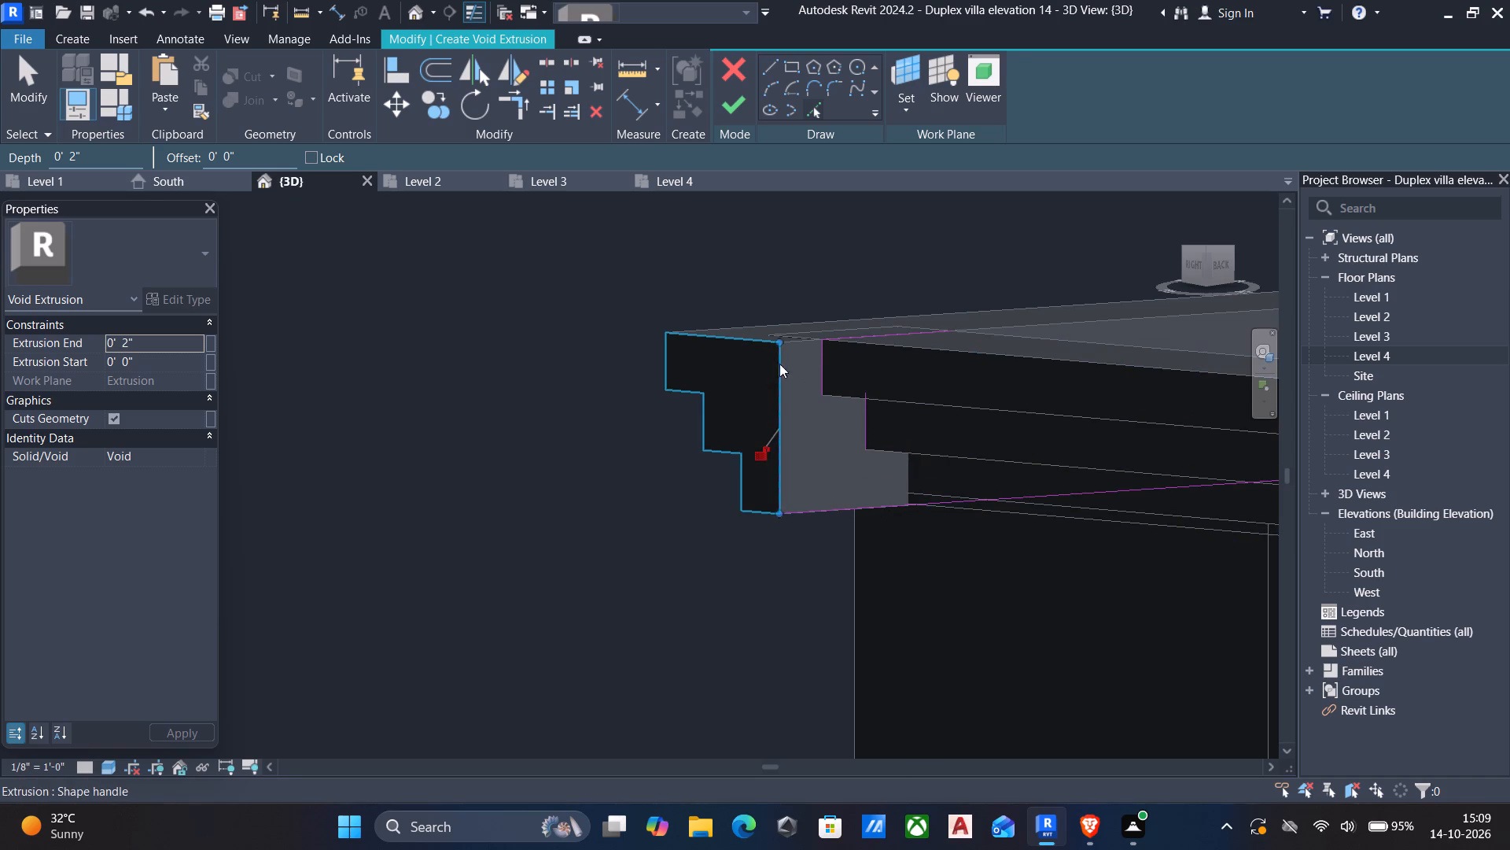
Try to pick the cornice's top edge again, undo it, and delete the sketch line on the top step's vertical edge.
{"action": "left_click", "coordinate": [811, 342]}
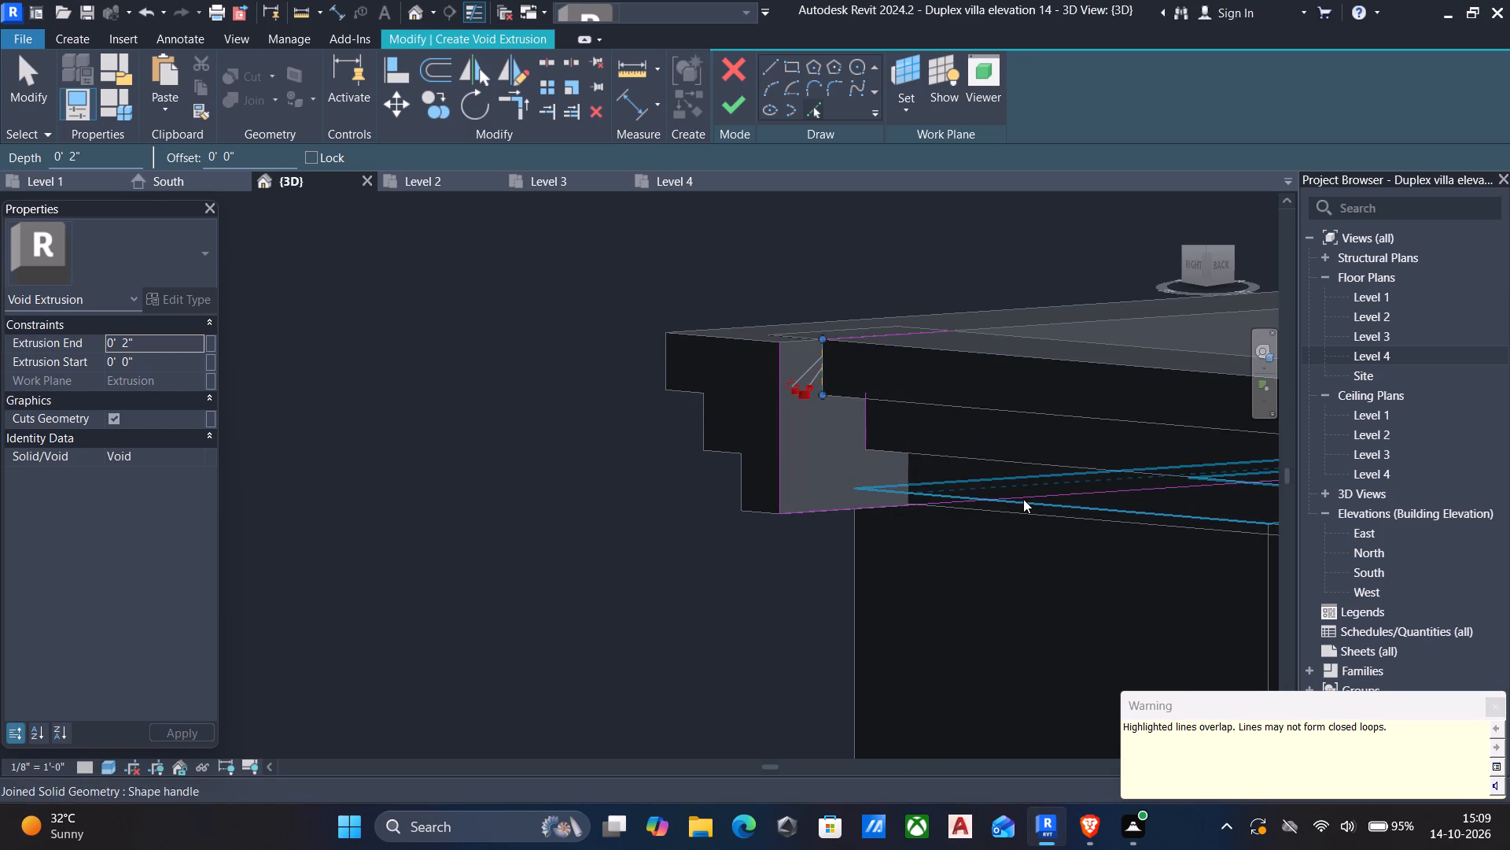
{"action": "key", "text": "ctrl+z"}
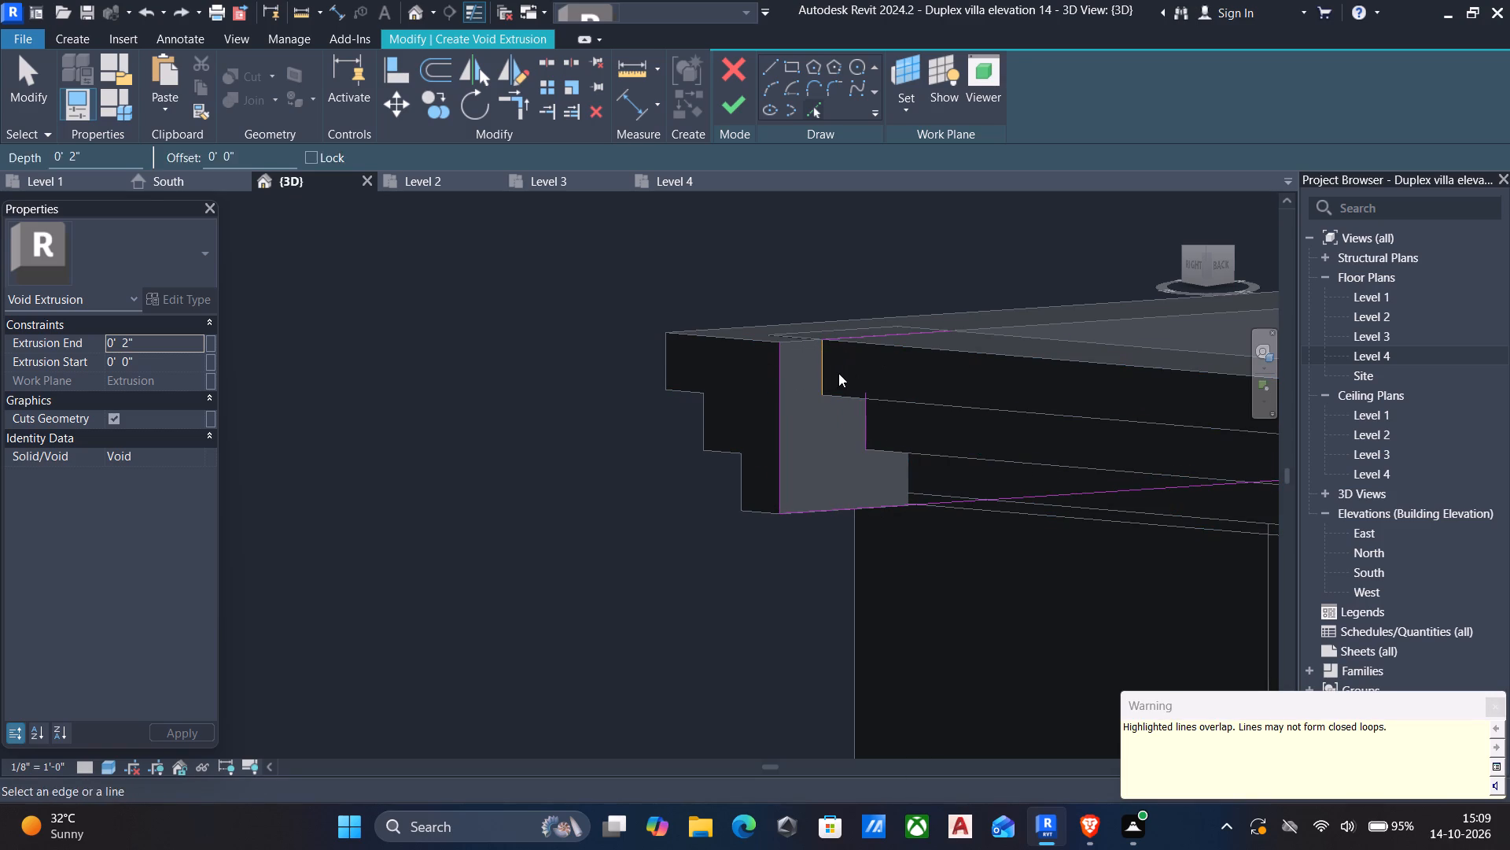
{"action": "key", "text": "Escape"}
{"action": "left_click", "coordinate": [820, 375]}
{"action": "key", "text": "Delete"}
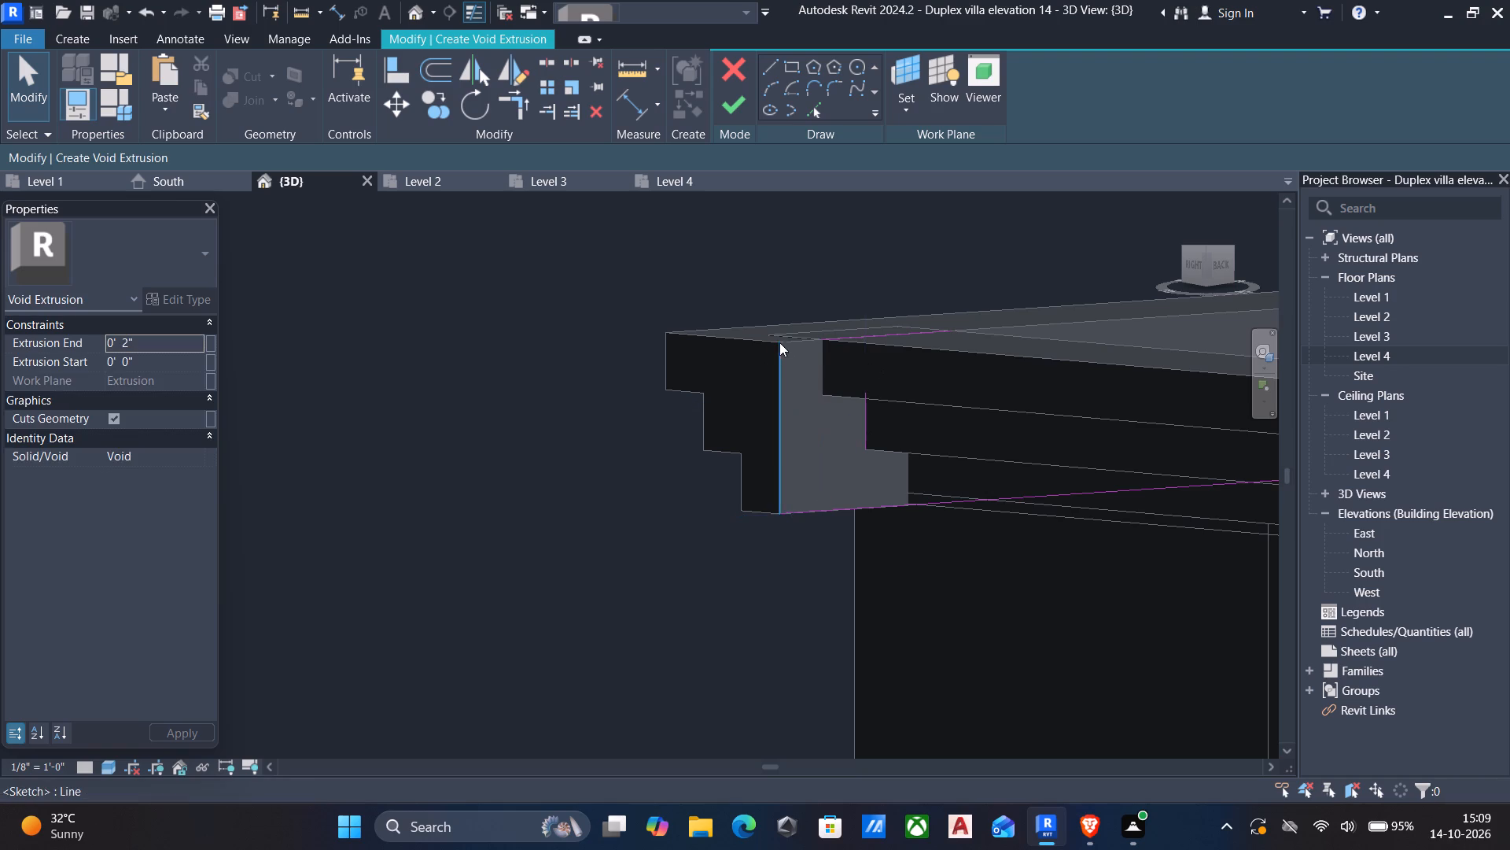
Sketch a vertical line about 1 3/4" long down the top step's edge from the cornice's upper corner.
{"action": "scroll", "coordinate": [798, 349], "scroll_direction": "up", "scroll_amount": 4}
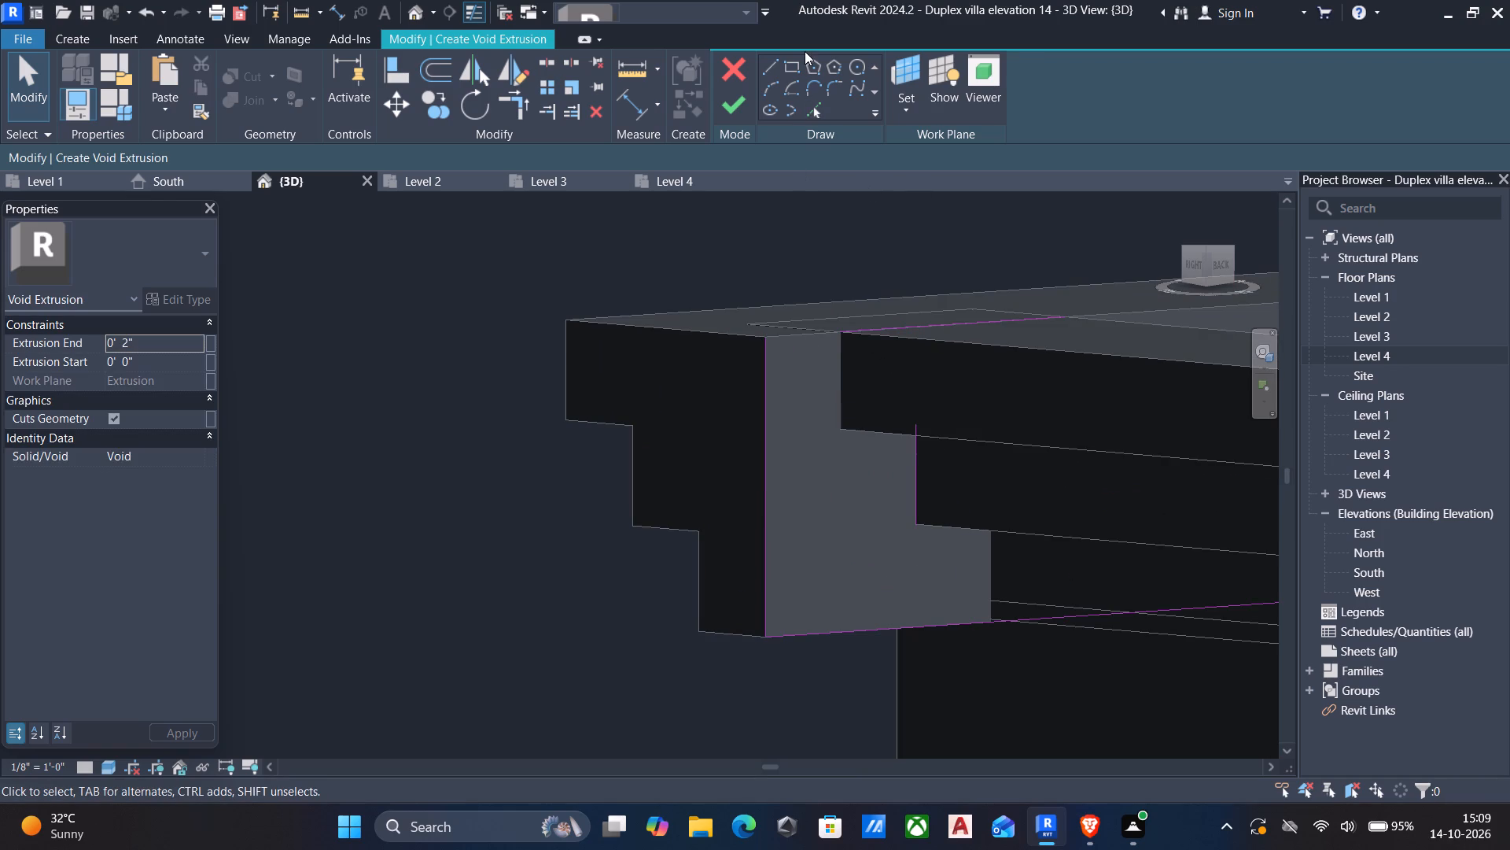
{"action": "left_click", "coordinate": [808, 114]}
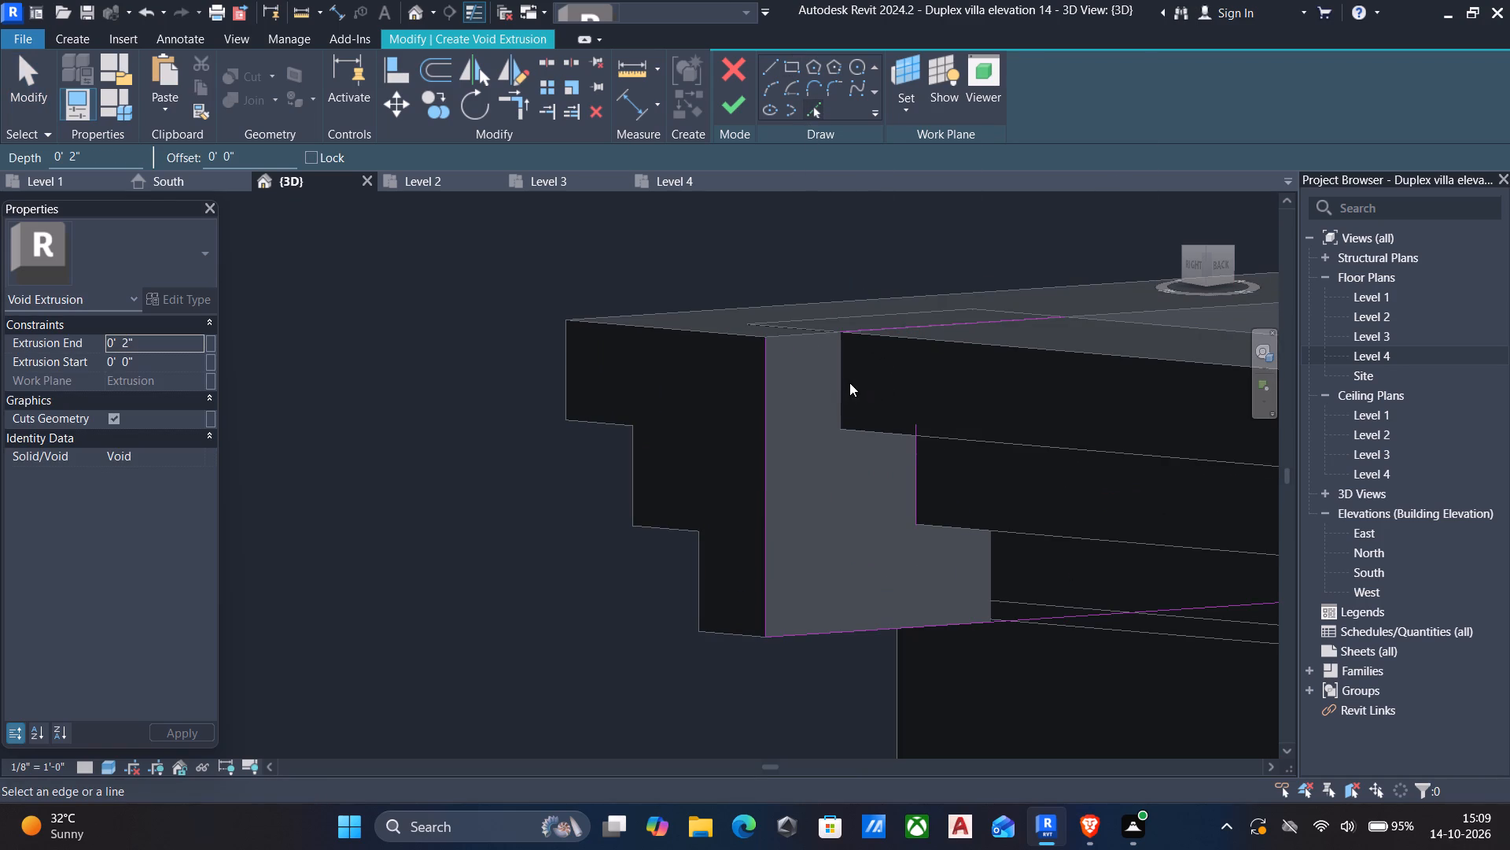
{"action": "left_click", "coordinate": [808, 105]}
{"action": "key", "text": "Escape"}
{"action": "left_click", "coordinate": [773, 72]}
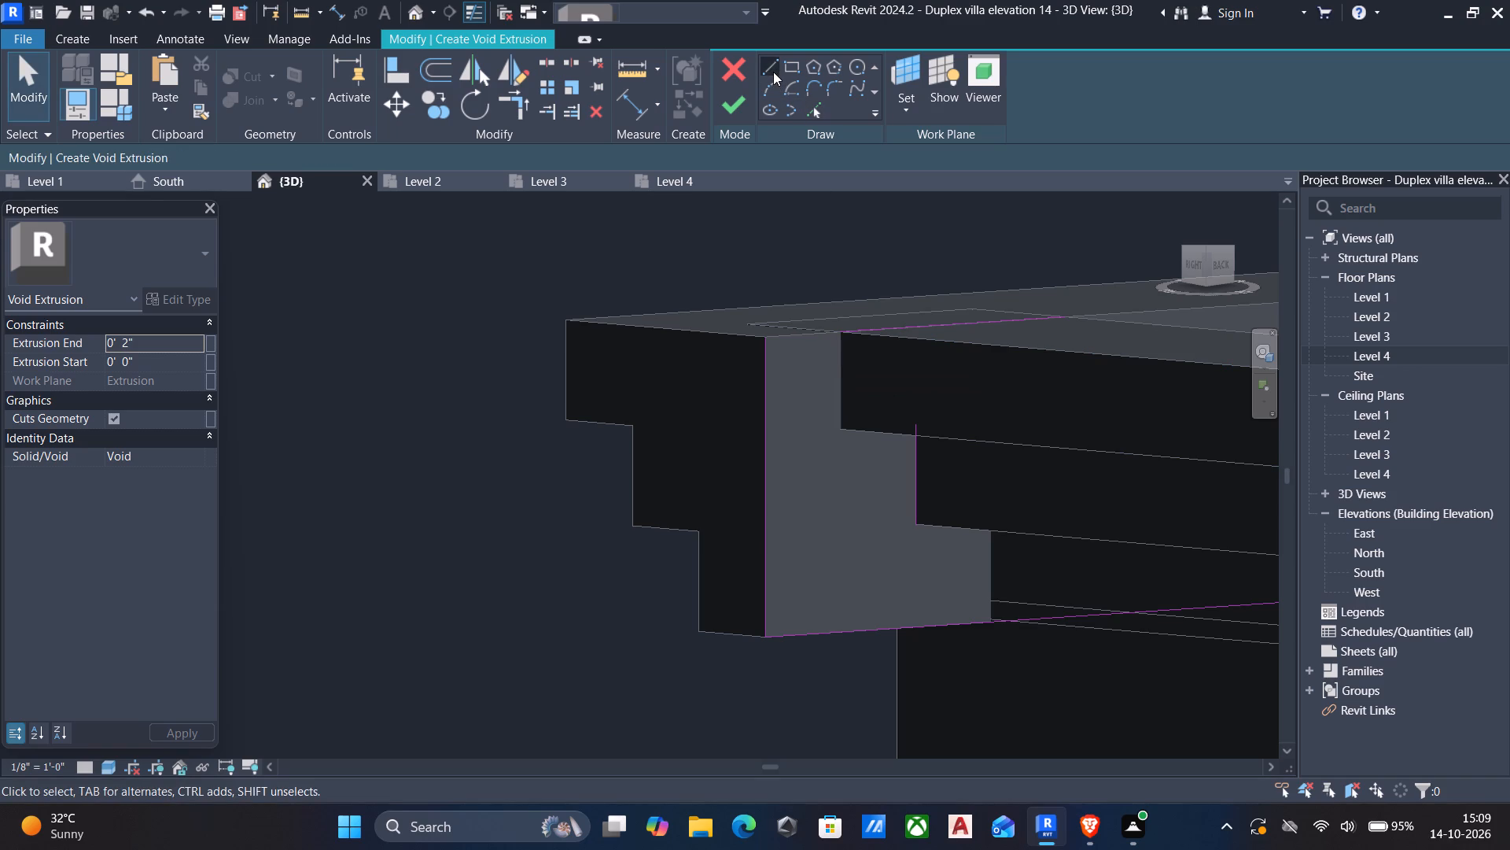
{"action": "left_click", "coordinate": [836, 334]}
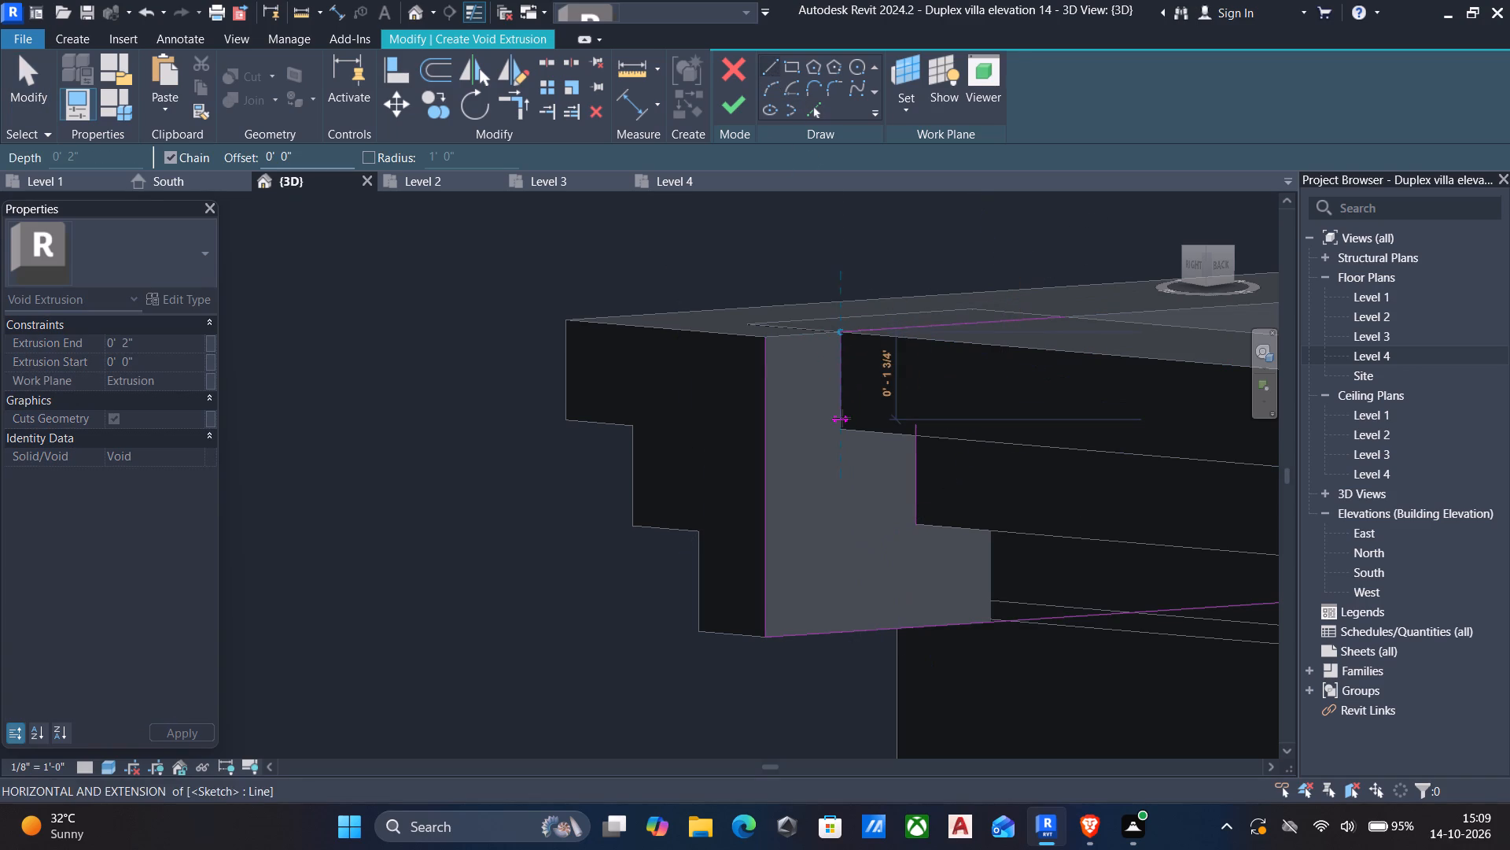
{"action": "left_click", "coordinate": [842, 418]}
{"action": "key", "text": "Escape"}
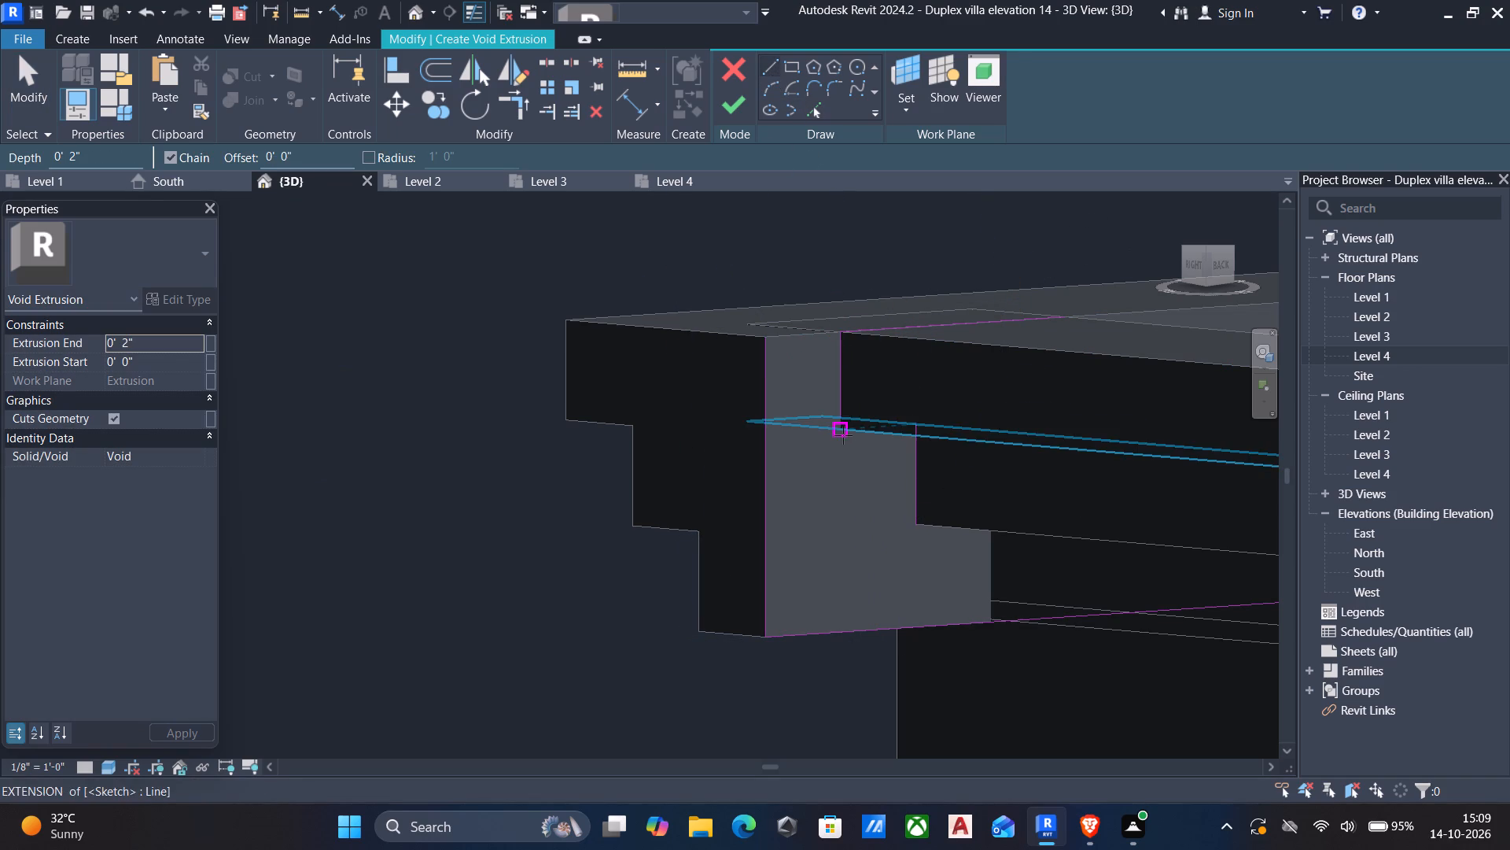
Sketch a line along the ledge under the top step, starting from the lower end of its vertical line.
{"action": "middle_click_drag", "start_coordinate": [849, 449], "coordinate": [819, 435], "text": "shift"}
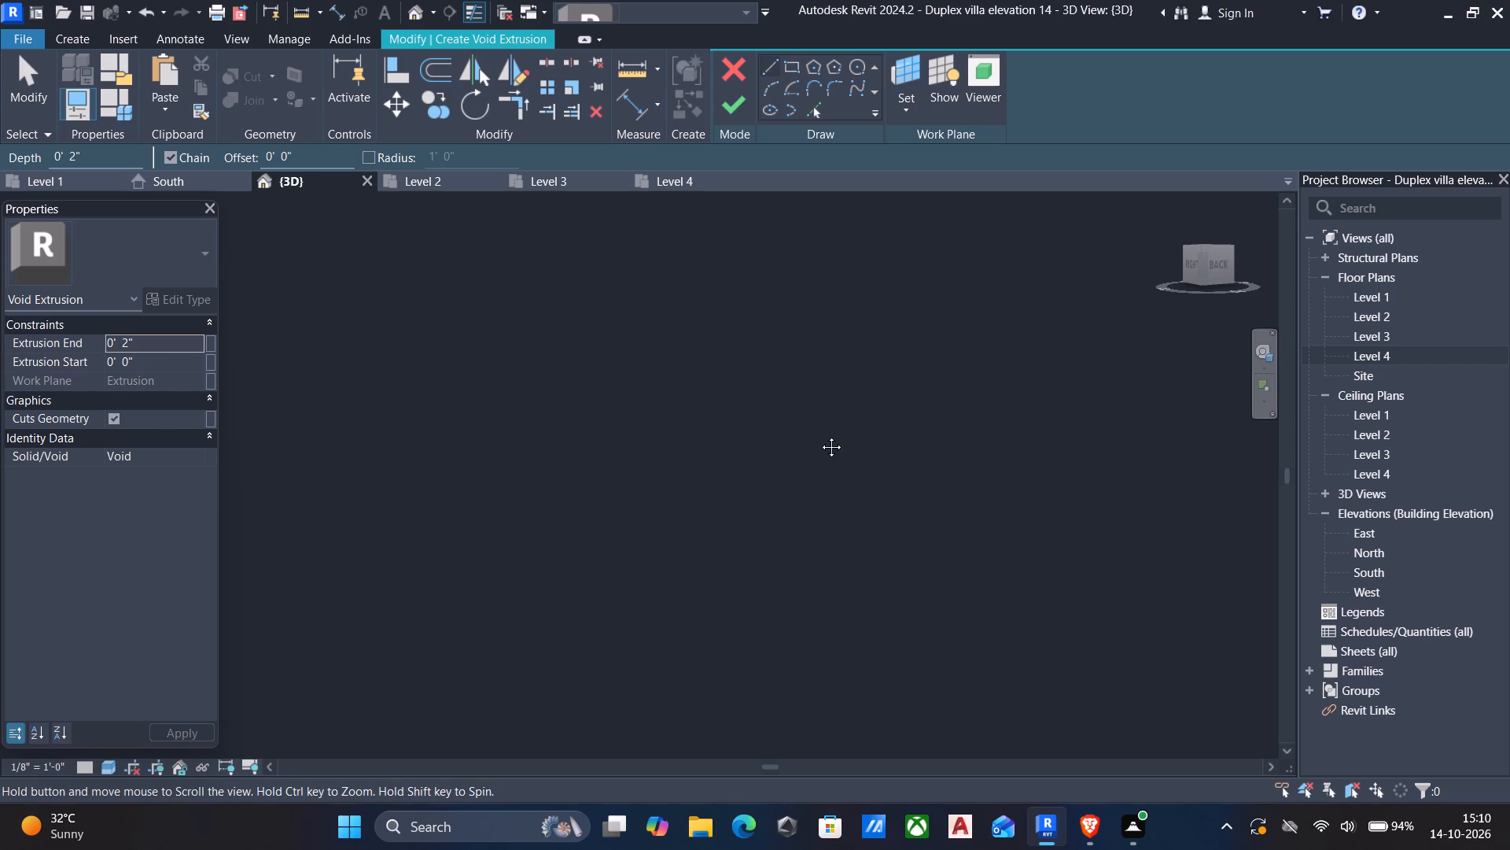
{"action": "middle_click_drag", "start_coordinate": [819, 435], "coordinate": [867, 445], "text": "shift"}
{"action": "middle_click_drag", "start_coordinate": [890, 479], "coordinate": [853, 404]}
{"action": "middle_click_drag", "start_coordinate": [813, 564], "coordinate": [813, 541]}
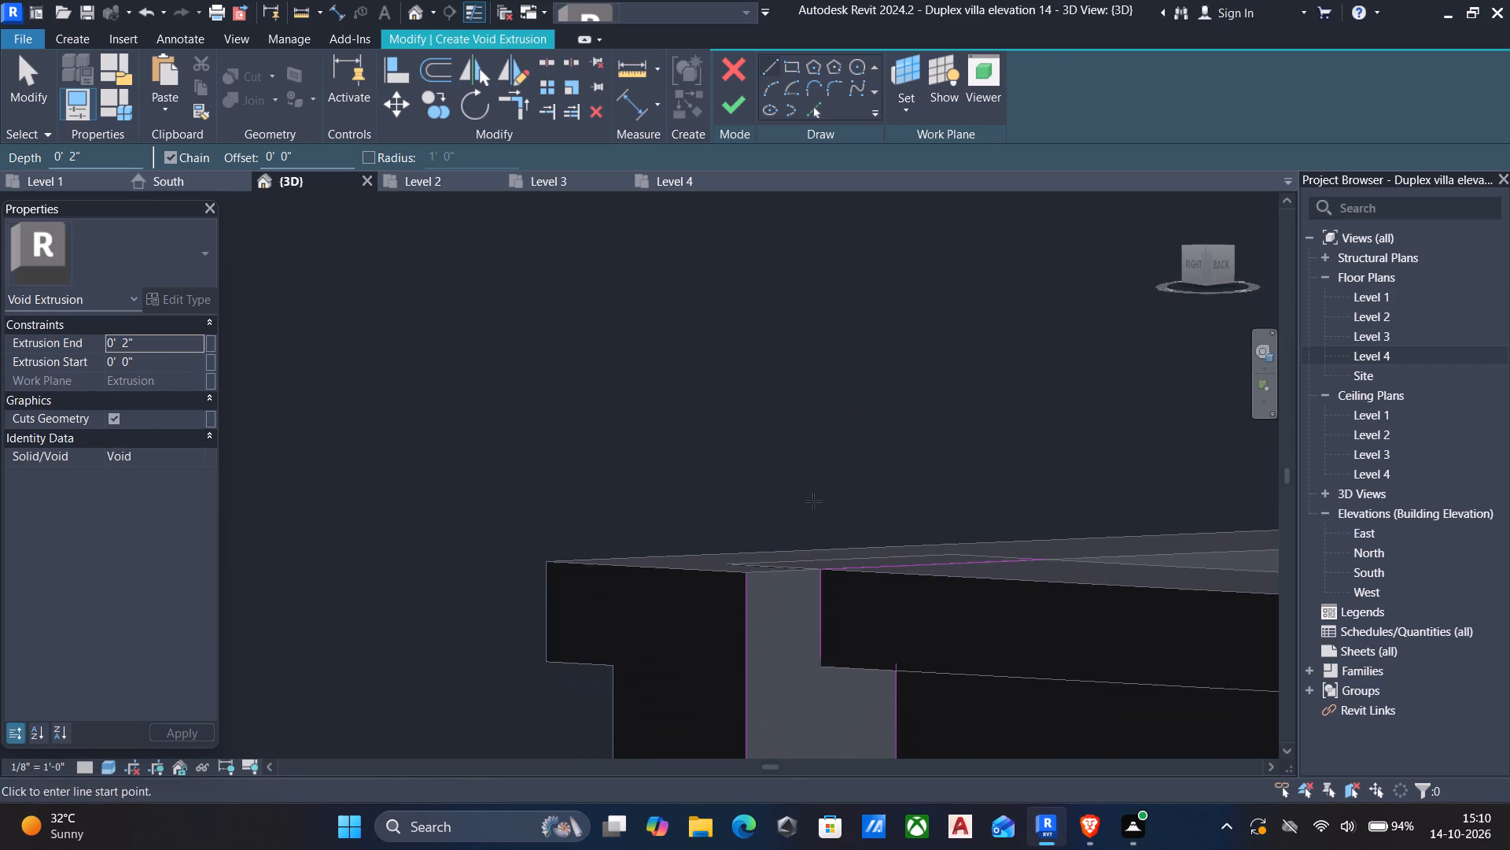
{"action": "middle_click_drag", "start_coordinate": [783, 440], "coordinate": [782, 423]}
{"action": "middle_click_drag", "start_coordinate": [853, 674], "coordinate": [813, 456]}
{"action": "scroll", "coordinate": [819, 470], "scroll_direction": "down", "scroll_amount": 1}
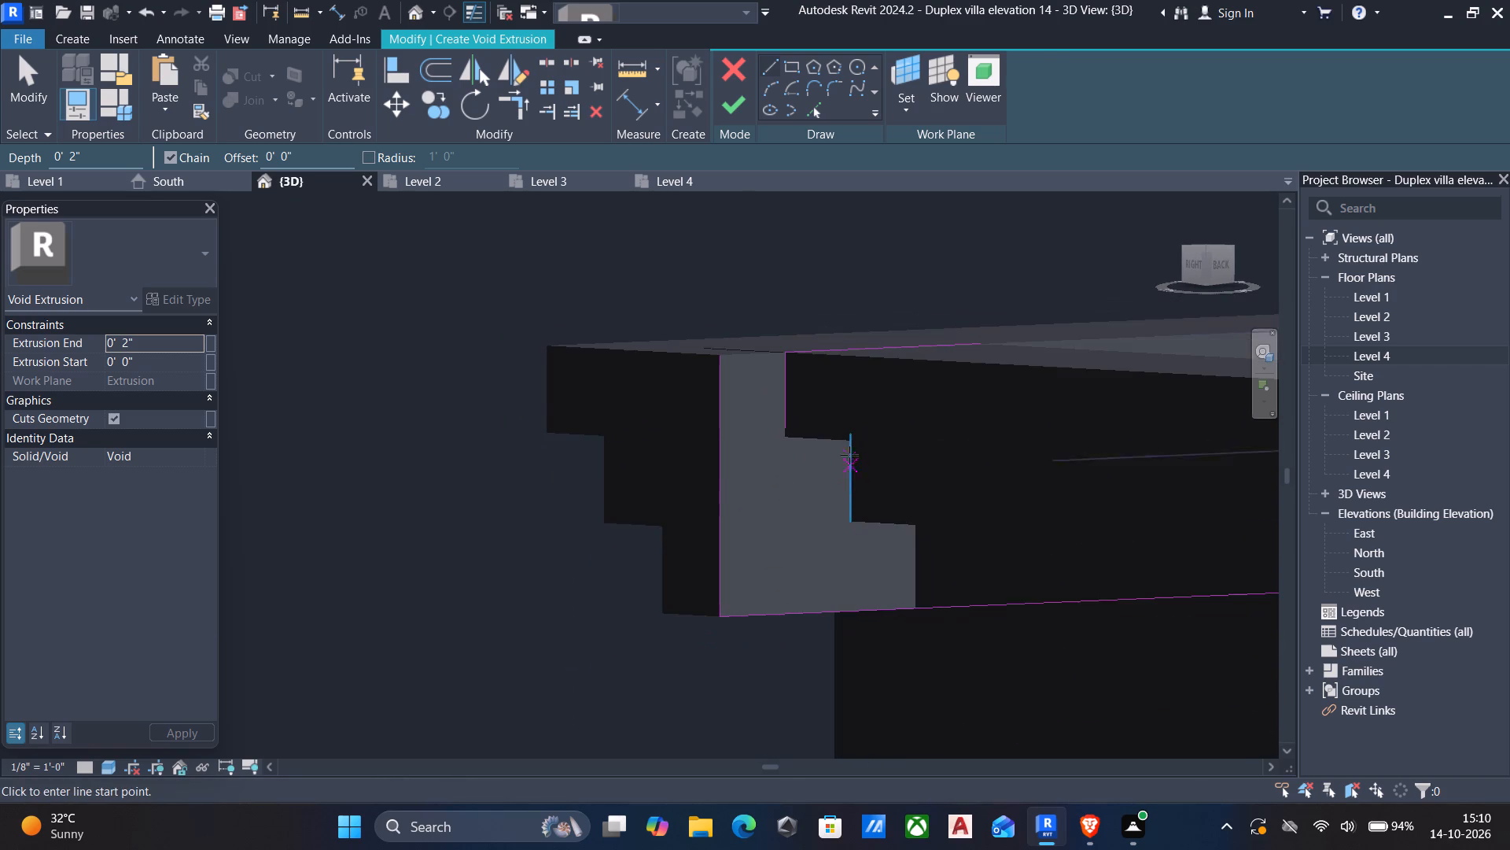
{"action": "scroll", "coordinate": [849, 455], "scroll_direction": "up", "scroll_amount": 10}
{"action": "left_click_drag", "start_coordinate": [646, 392], "coordinate": [681, 394]}
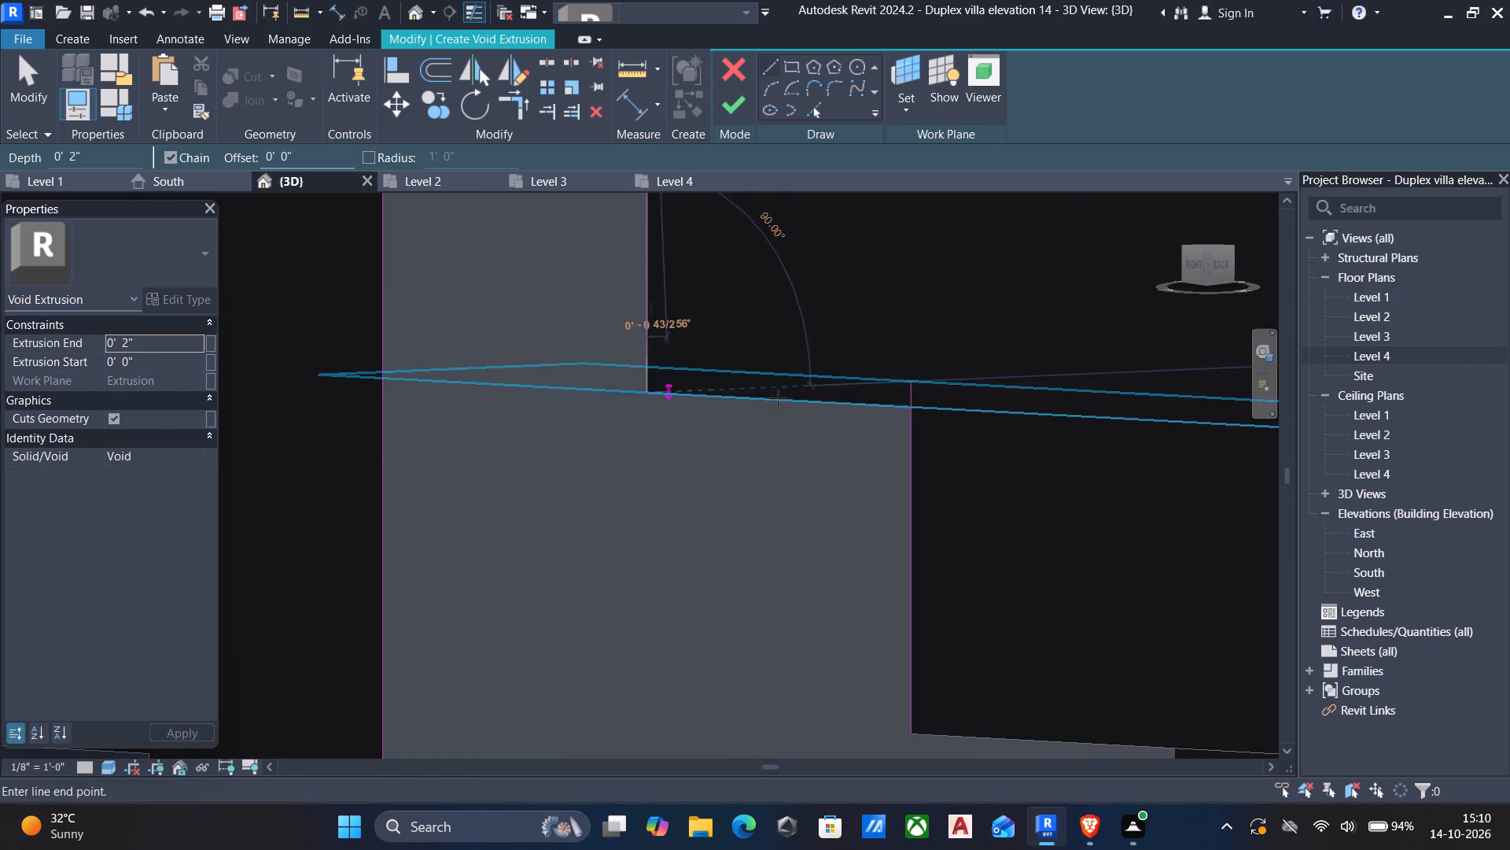
{"action": "left_click", "coordinate": [823, 402]}
{"action": "key", "text": "Escape"}
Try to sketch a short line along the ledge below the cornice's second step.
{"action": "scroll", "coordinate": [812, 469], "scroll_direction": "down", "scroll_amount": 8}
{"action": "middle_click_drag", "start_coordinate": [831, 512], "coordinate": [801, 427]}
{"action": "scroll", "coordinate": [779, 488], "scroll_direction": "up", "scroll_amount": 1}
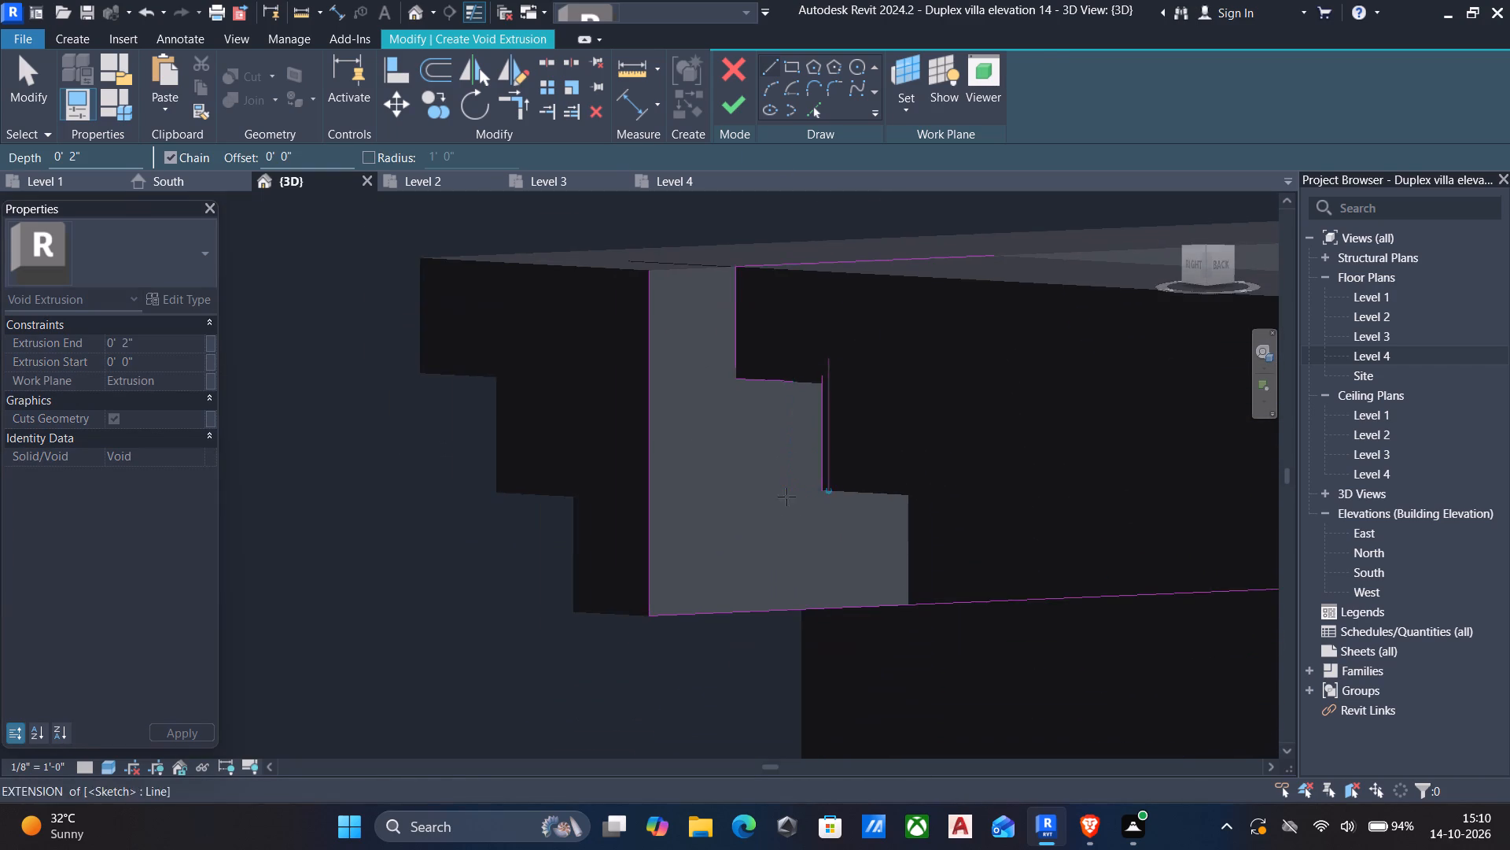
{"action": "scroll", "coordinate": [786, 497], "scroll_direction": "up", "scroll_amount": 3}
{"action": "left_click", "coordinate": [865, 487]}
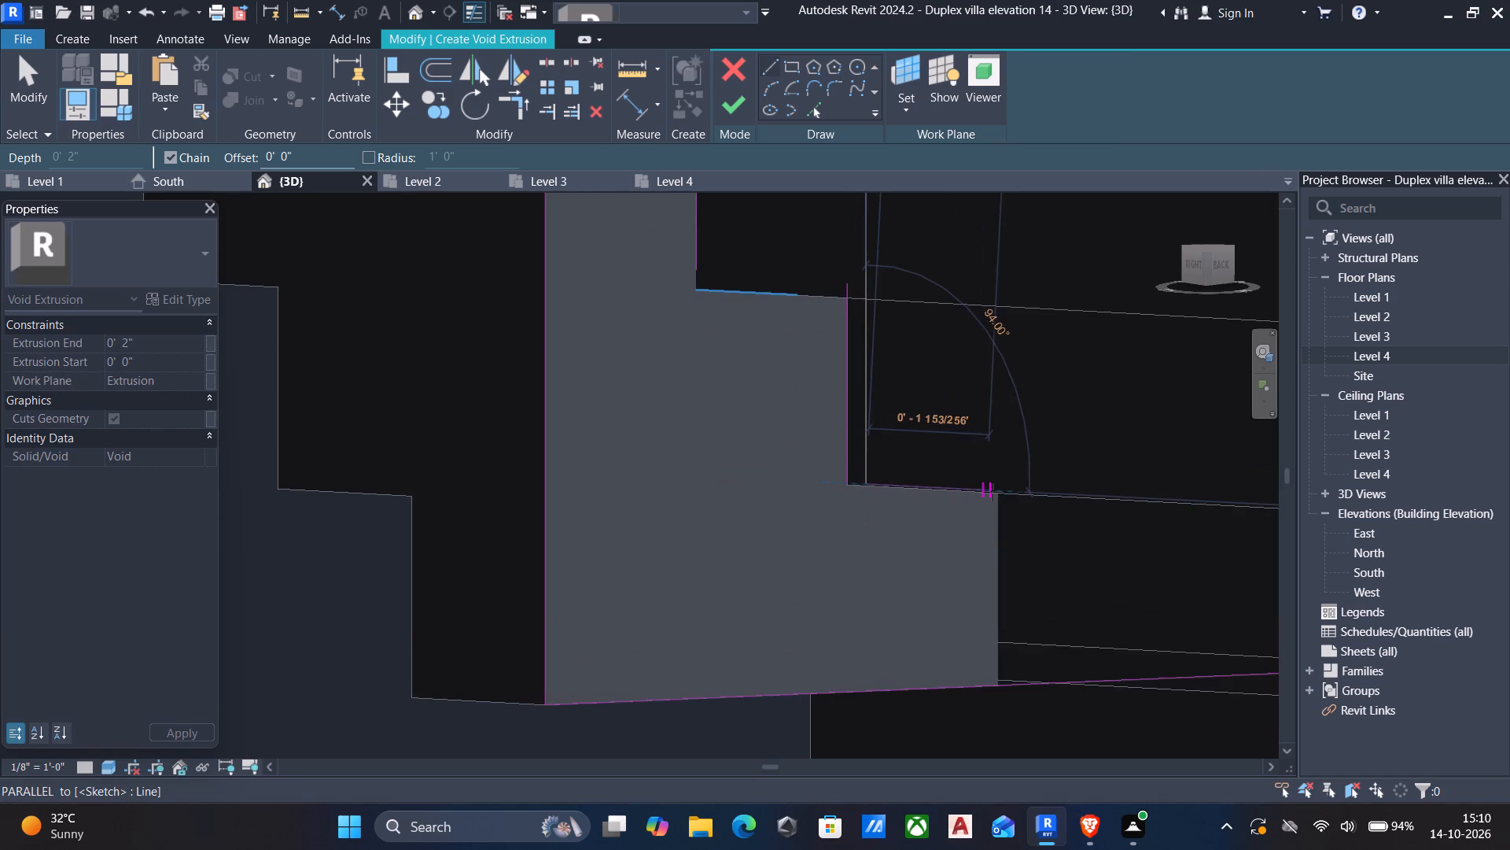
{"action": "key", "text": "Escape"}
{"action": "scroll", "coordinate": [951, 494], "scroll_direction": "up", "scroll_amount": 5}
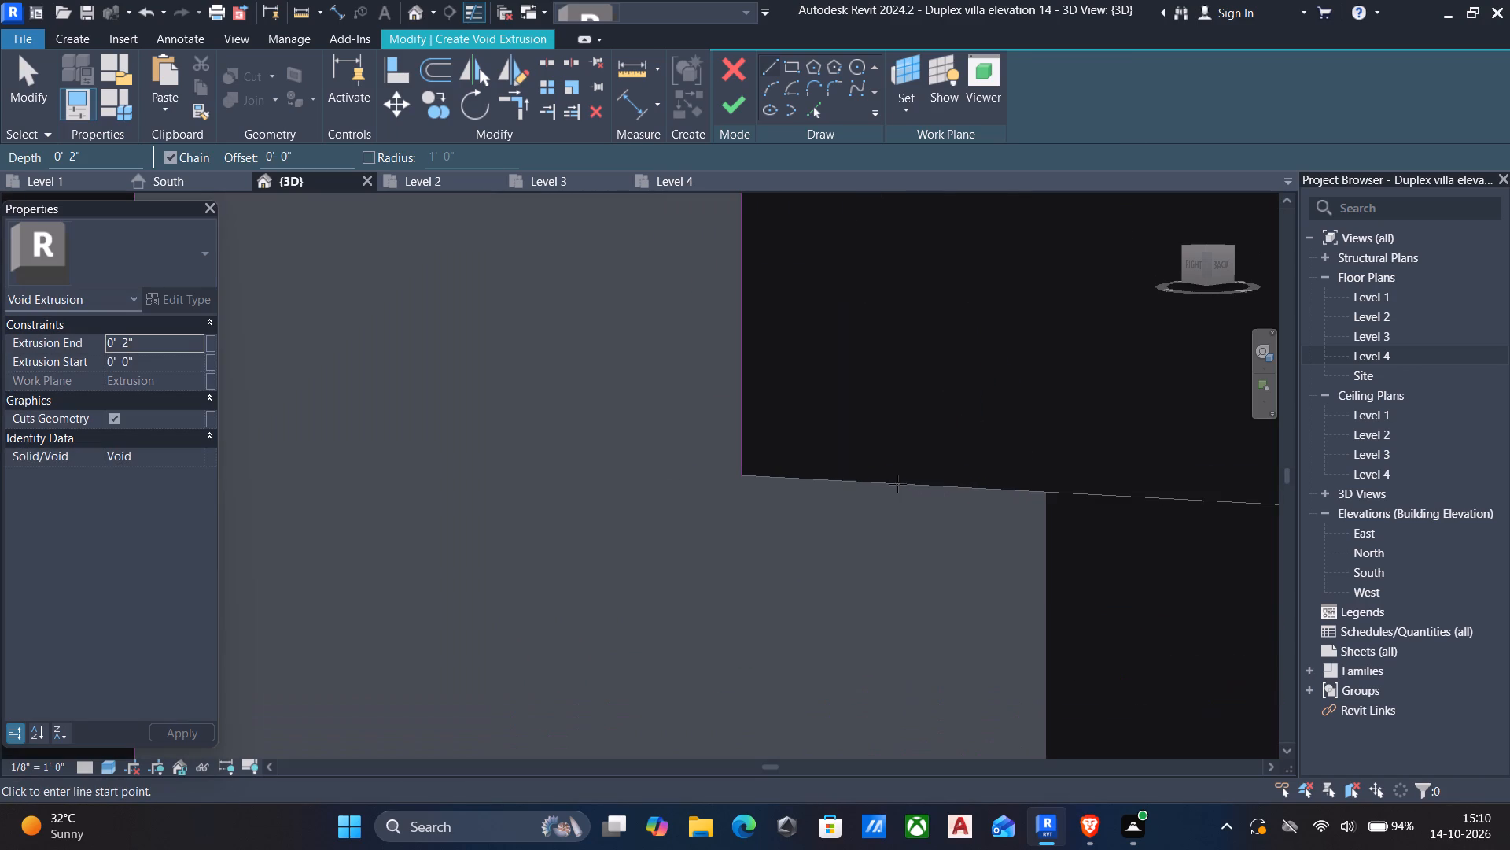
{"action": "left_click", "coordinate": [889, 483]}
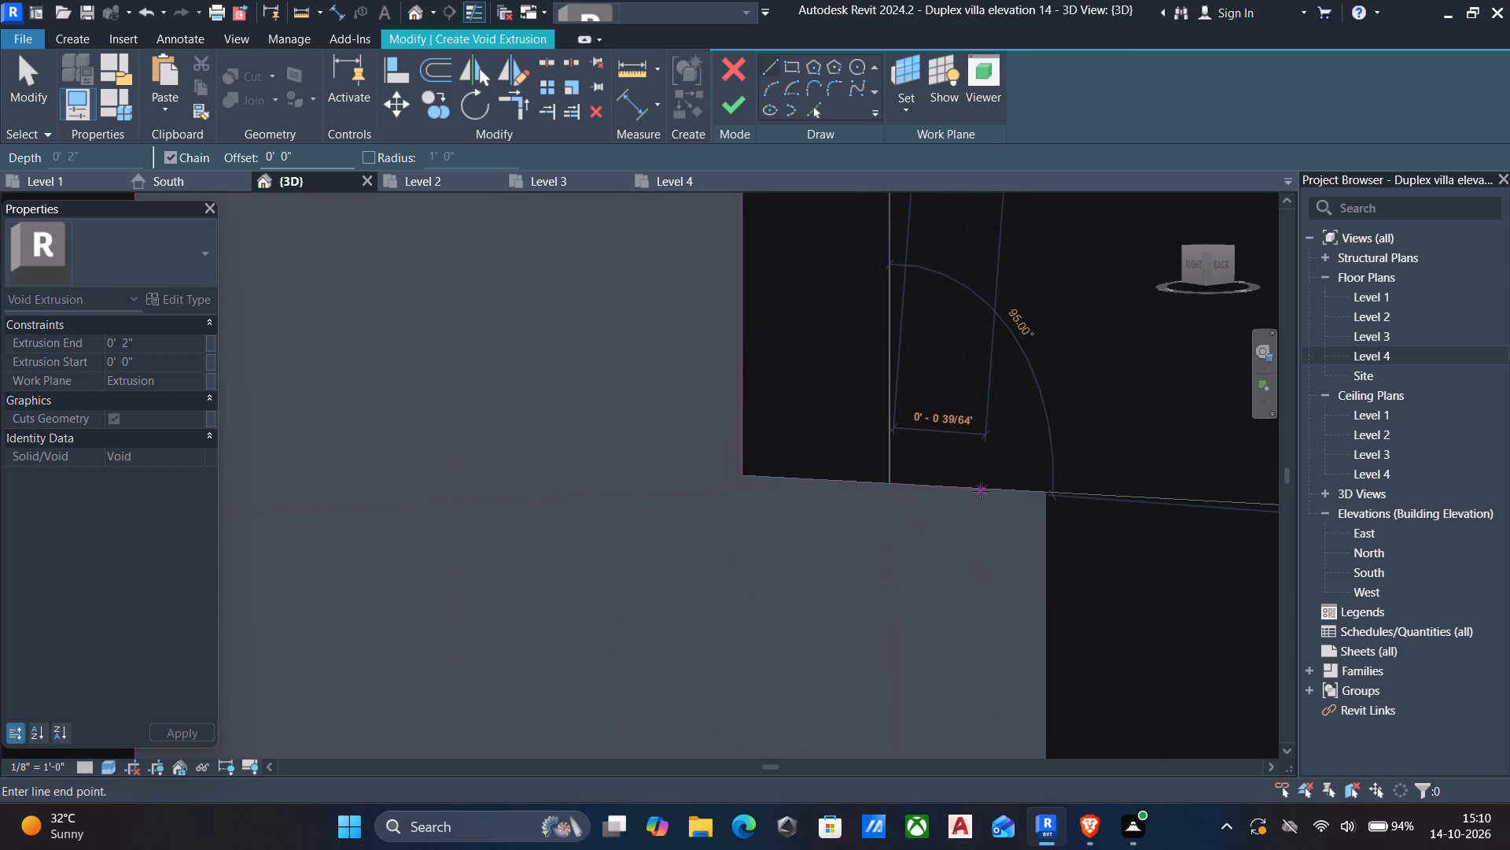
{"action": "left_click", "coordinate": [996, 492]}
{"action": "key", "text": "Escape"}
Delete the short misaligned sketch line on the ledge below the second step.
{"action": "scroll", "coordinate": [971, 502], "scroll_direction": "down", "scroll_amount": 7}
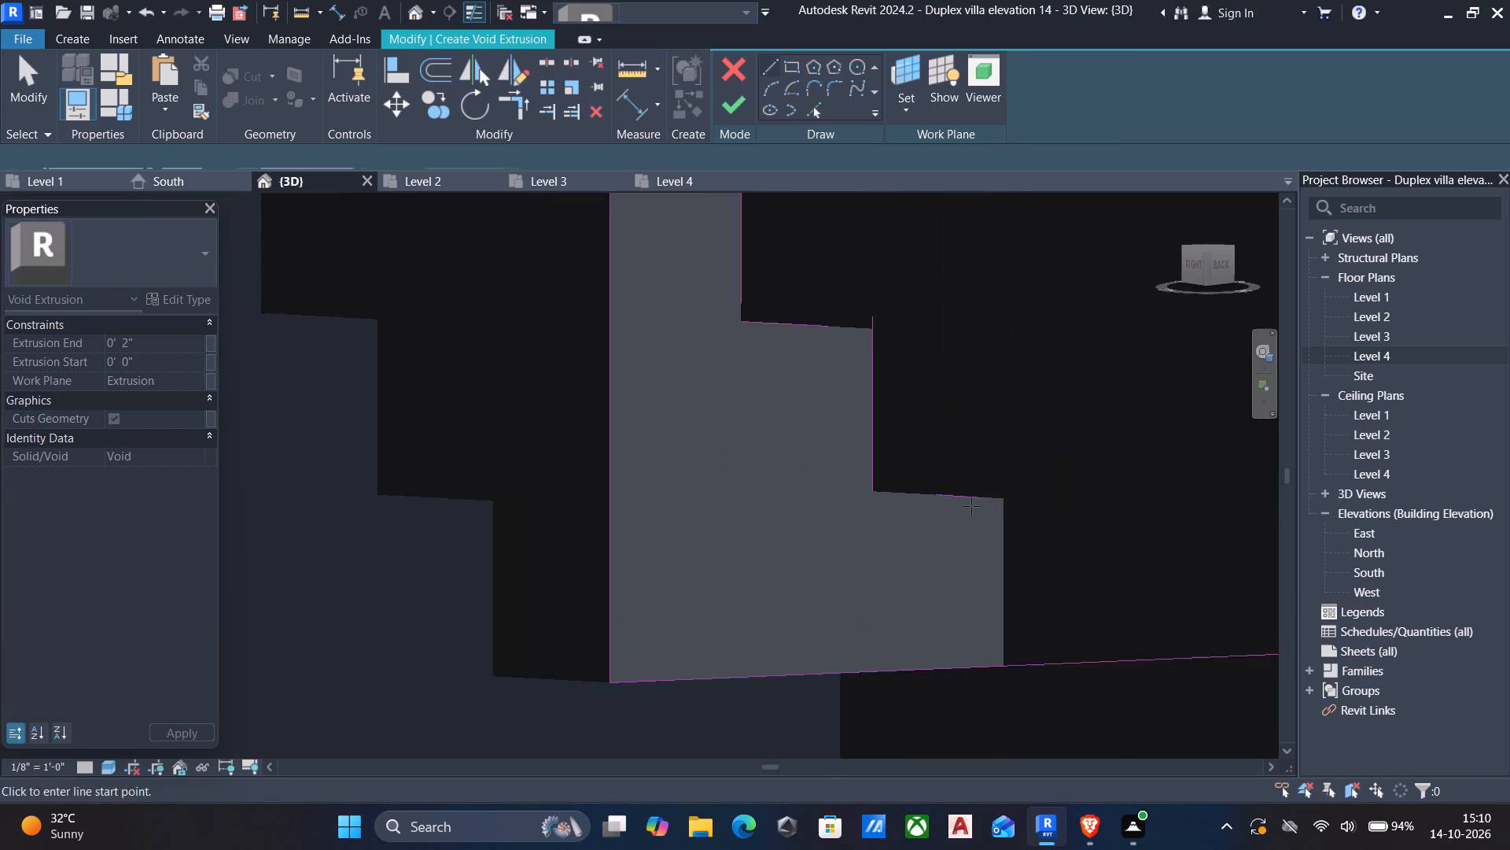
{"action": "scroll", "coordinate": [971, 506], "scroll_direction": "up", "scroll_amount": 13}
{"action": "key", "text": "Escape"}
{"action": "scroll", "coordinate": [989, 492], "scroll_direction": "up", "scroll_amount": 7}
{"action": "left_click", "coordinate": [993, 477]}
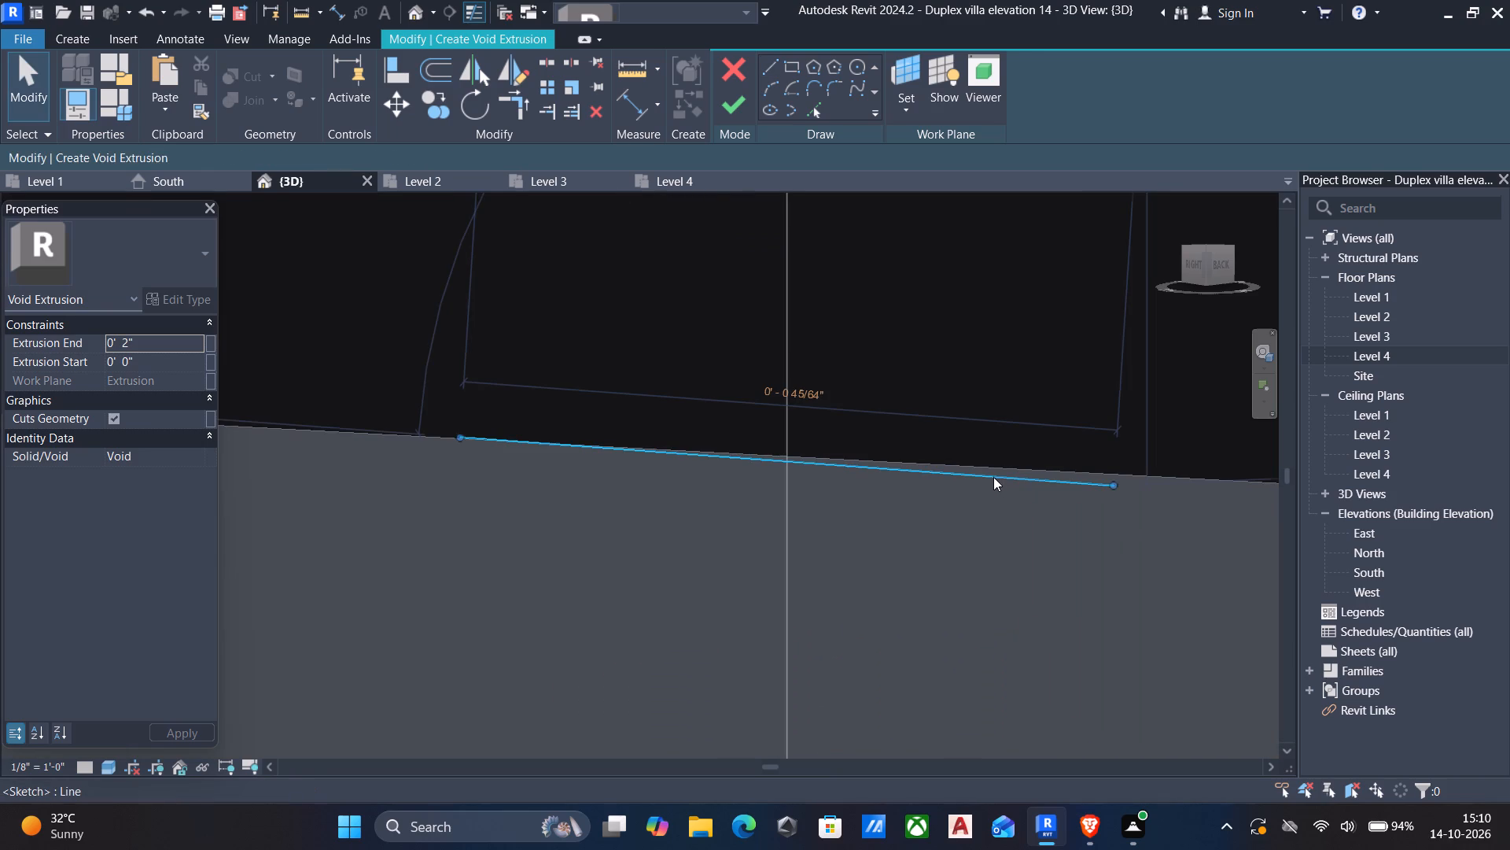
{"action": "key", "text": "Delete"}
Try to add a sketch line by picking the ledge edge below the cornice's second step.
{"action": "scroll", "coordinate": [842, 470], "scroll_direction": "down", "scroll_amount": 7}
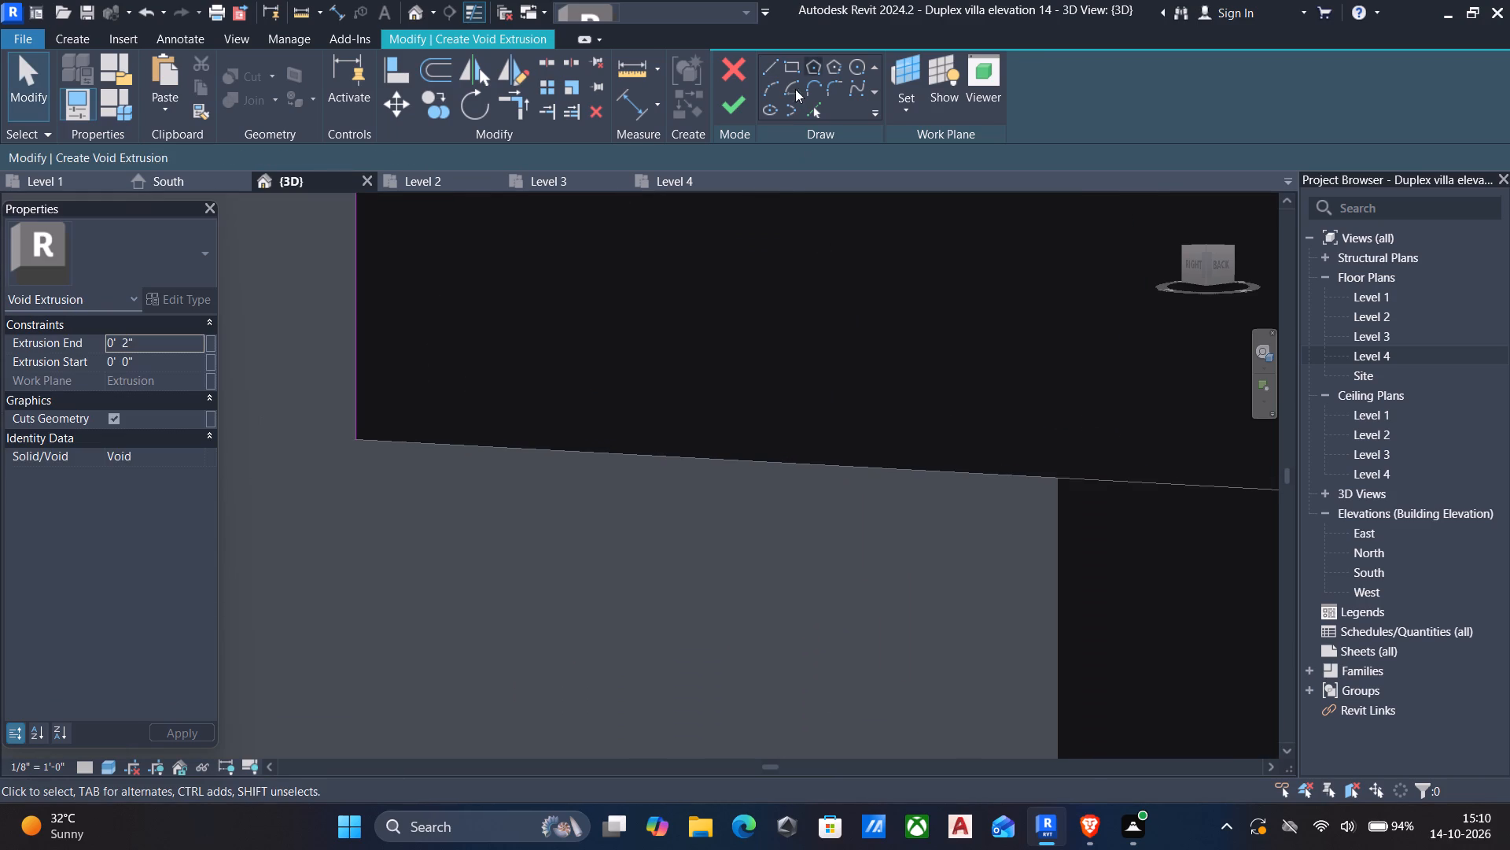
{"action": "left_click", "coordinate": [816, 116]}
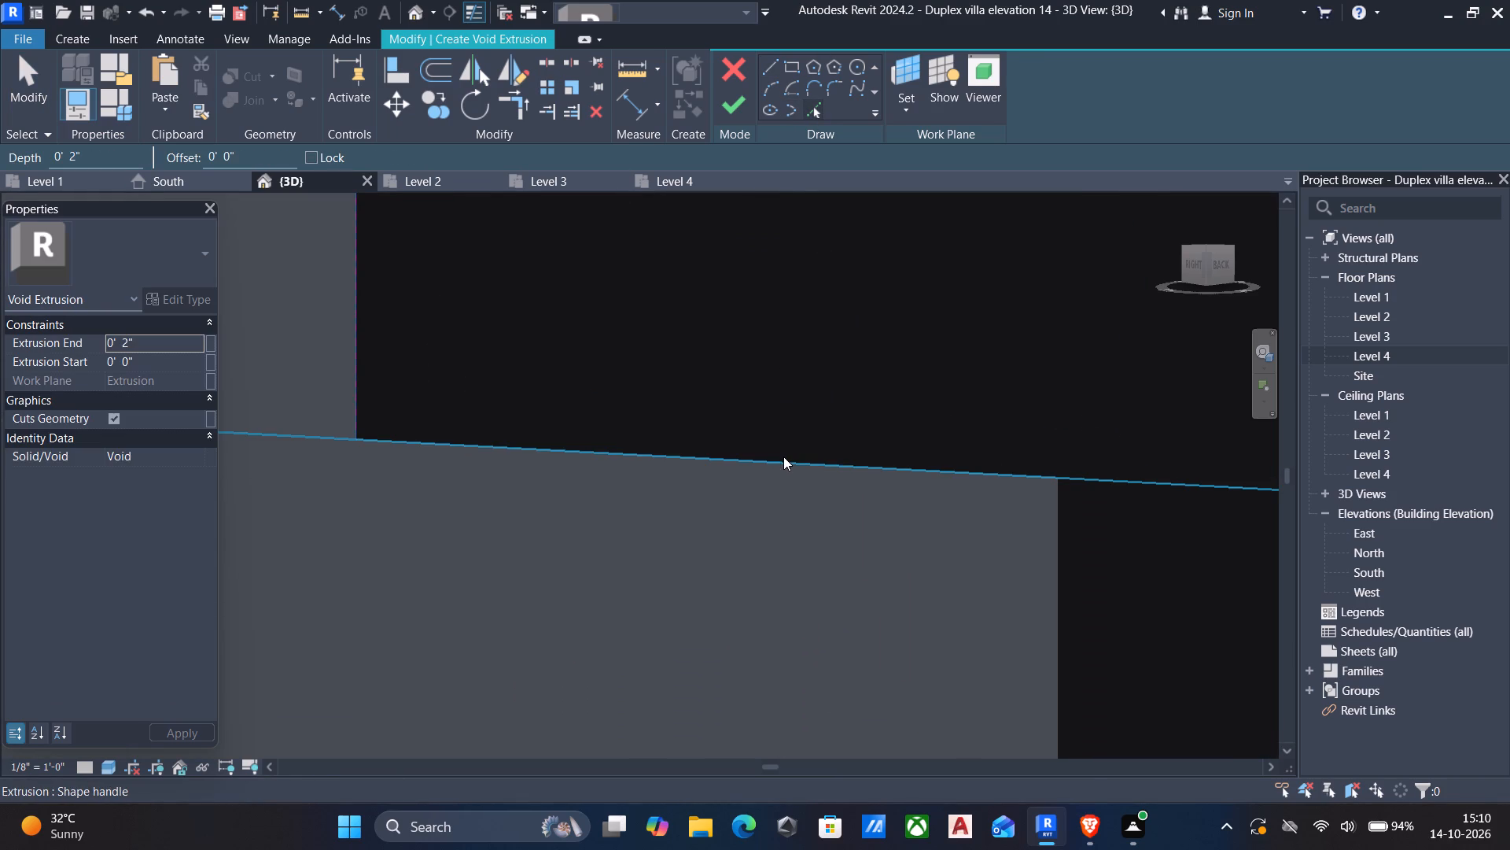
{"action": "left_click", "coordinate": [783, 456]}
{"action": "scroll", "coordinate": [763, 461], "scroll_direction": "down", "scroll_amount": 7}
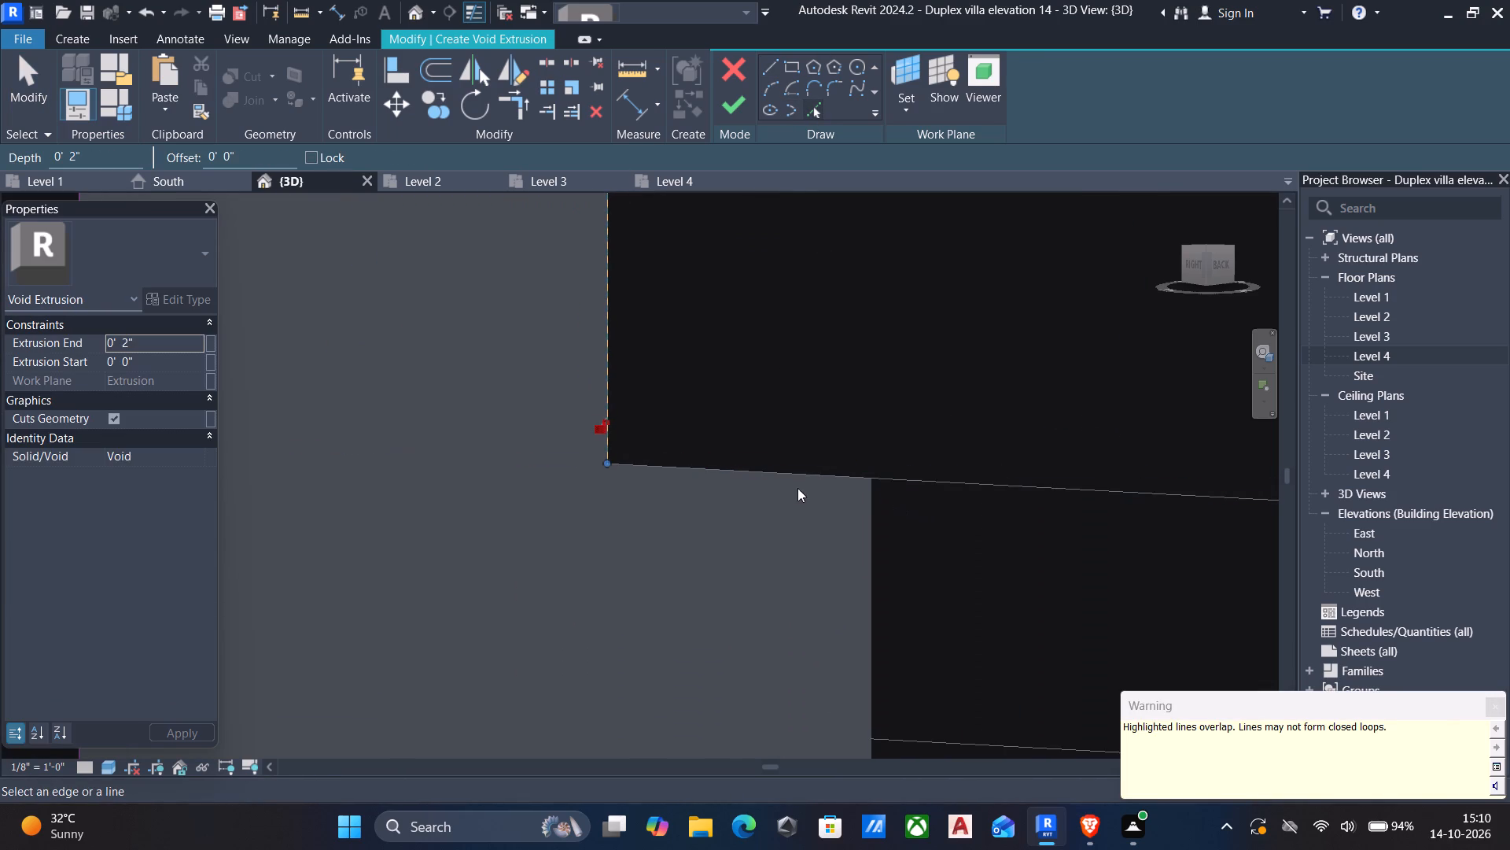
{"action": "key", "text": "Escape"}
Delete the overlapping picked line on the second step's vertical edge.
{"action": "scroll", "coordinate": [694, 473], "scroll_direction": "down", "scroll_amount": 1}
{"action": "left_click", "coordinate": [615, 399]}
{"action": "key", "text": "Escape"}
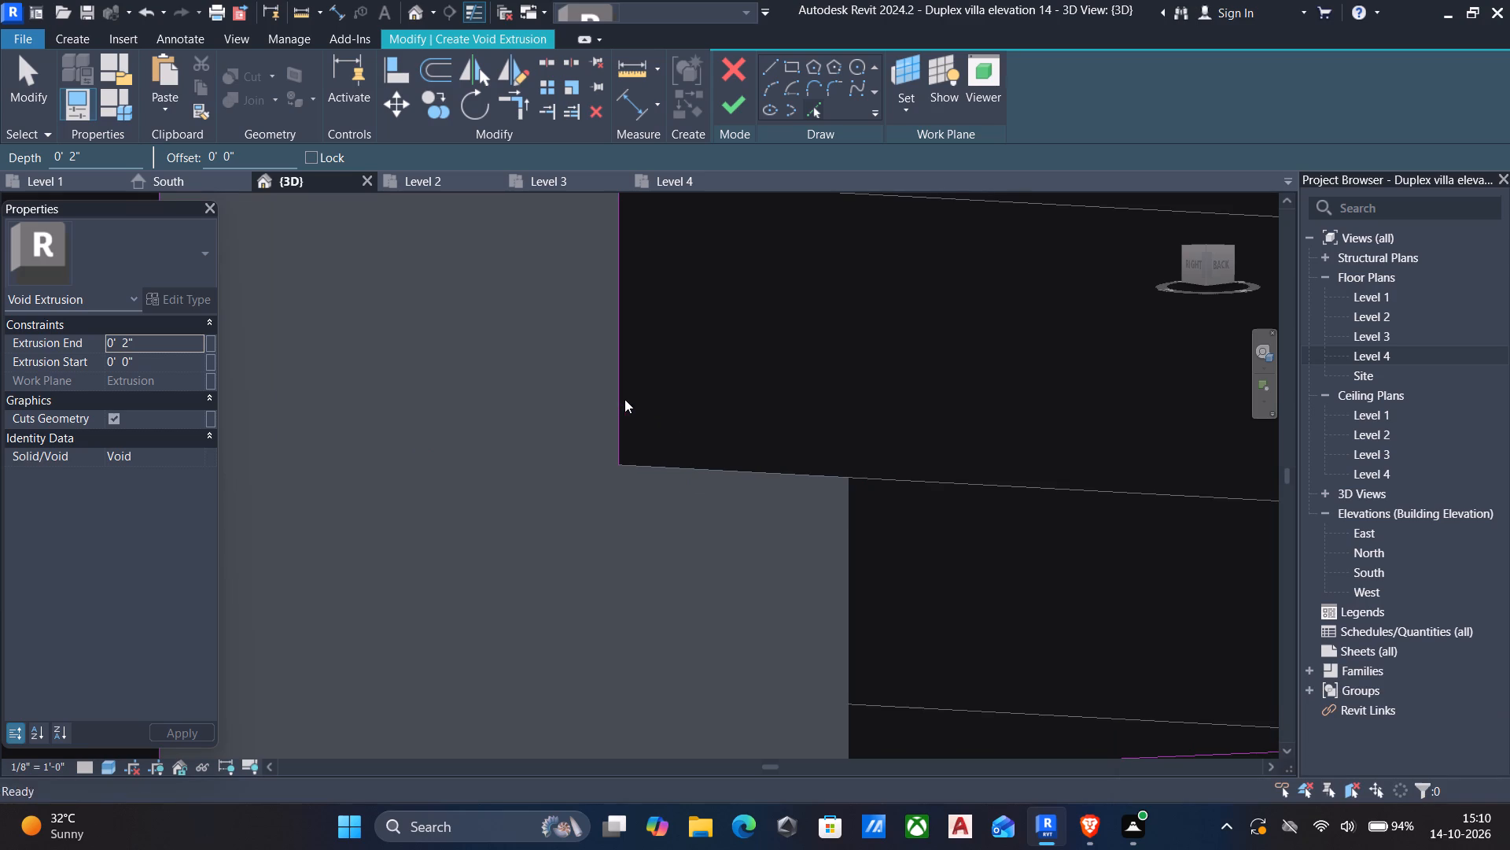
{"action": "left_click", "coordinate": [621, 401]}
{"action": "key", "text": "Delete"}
Trim the line along the ledge under the top step into corners with the top and second steps' vertical lines.
{"action": "scroll", "coordinate": [587, 429], "scroll_direction": "down", "scroll_amount": 5}
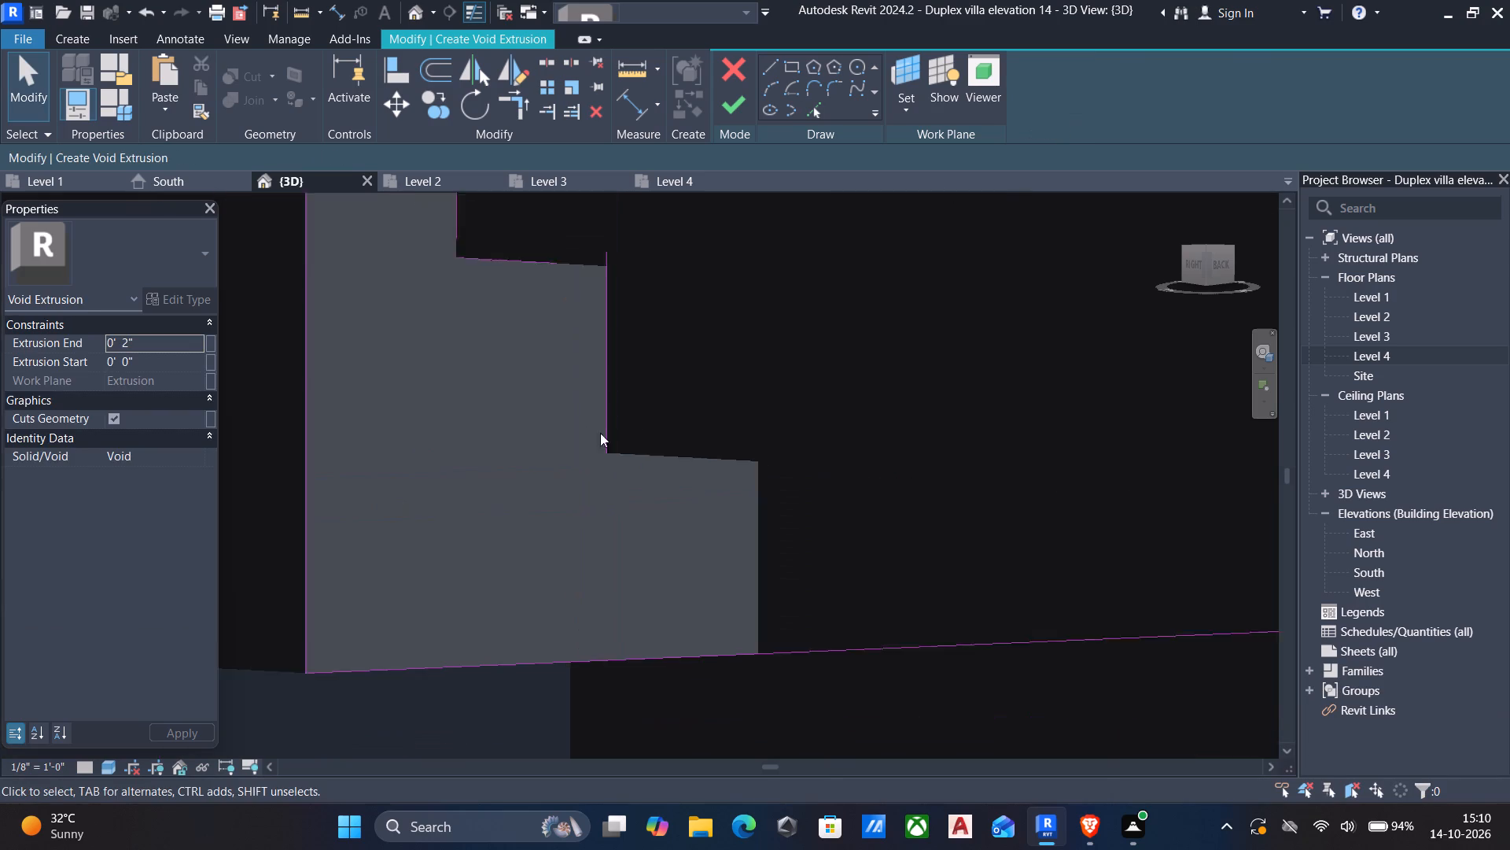
{"action": "key", "text": "t"}
{"action": "key", "text": "r"}
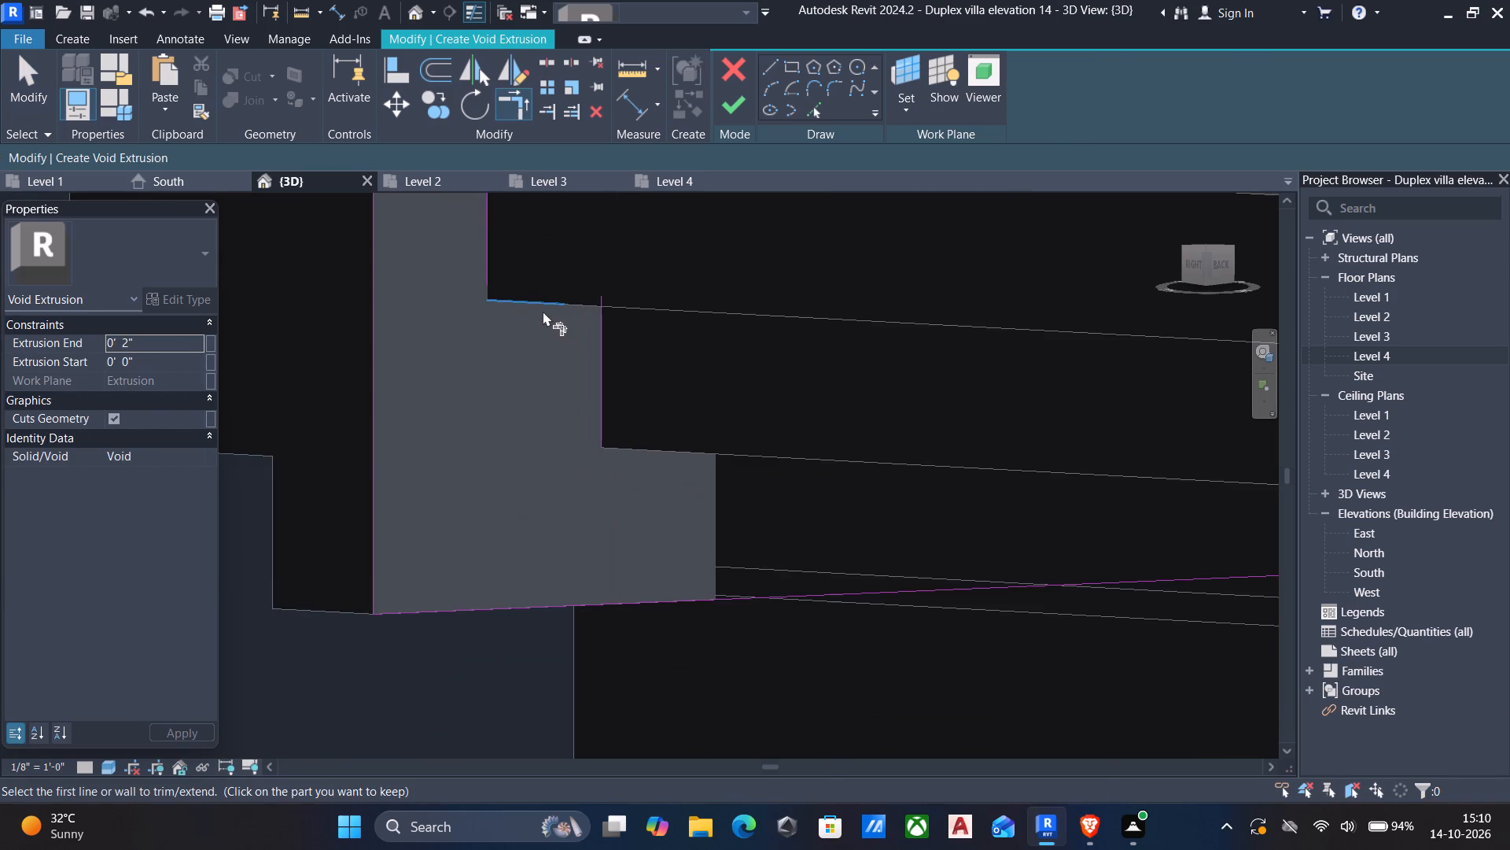
{"action": "left_click", "coordinate": [543, 310]}
{"action": "left_click", "coordinate": [607, 343]}
{"action": "middle_click_drag", "start_coordinate": [517, 336], "coordinate": [667, 593]}
{"action": "left_click", "coordinate": [679, 538]}
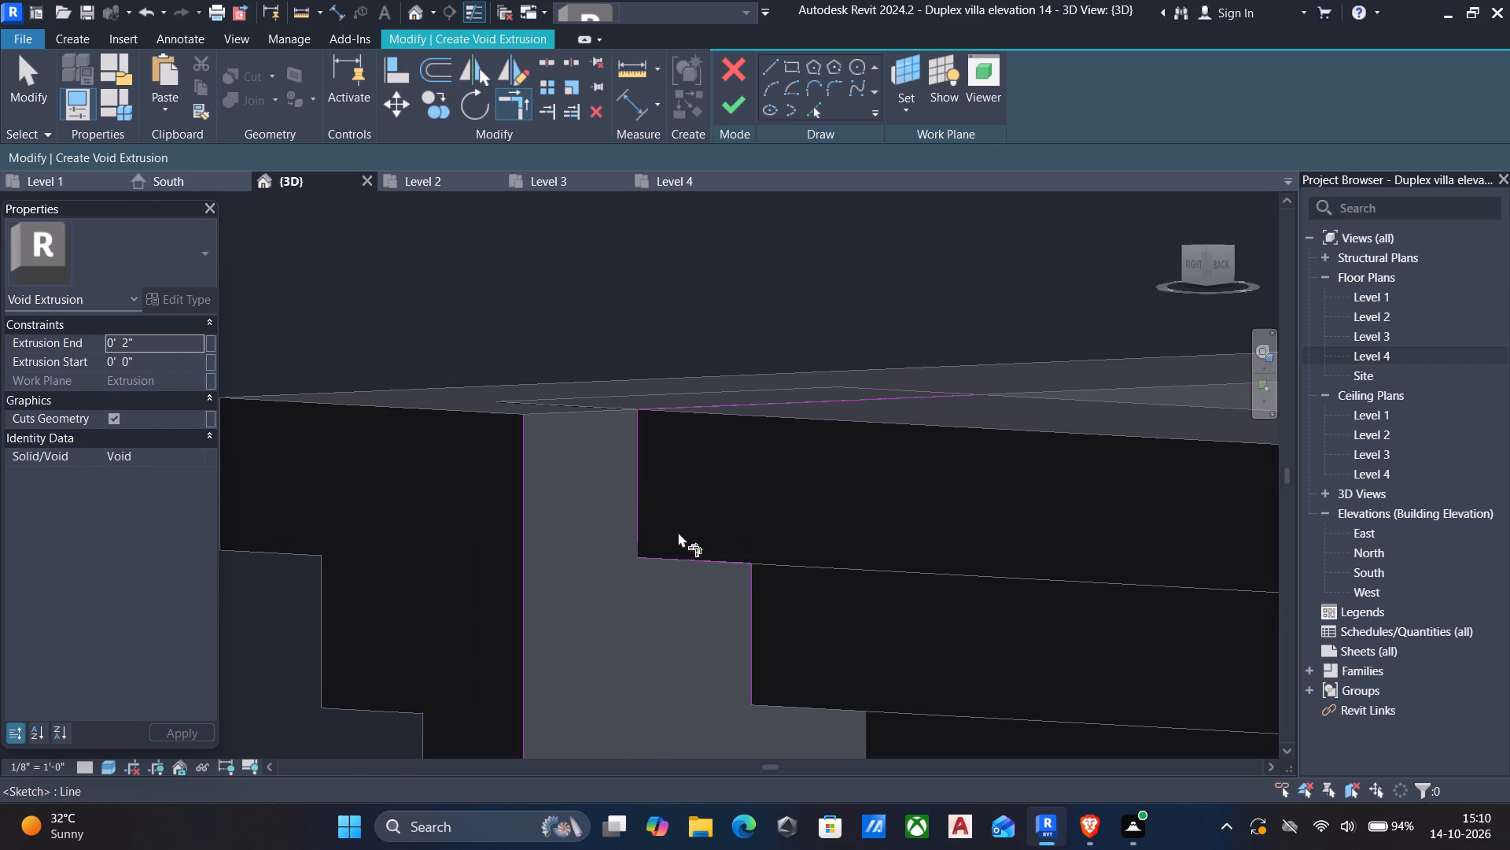
{"action": "left_click", "coordinate": [676, 558]}
{"action": "left_click", "coordinate": [638, 520]}
Sketch a short vertical line on the outer edge of the cornice's third step.
{"action": "scroll", "coordinate": [683, 442], "scroll_direction": "down", "scroll_amount": 4}
{"action": "middle_click_drag", "start_coordinate": [749, 634], "coordinate": [737, 629]}
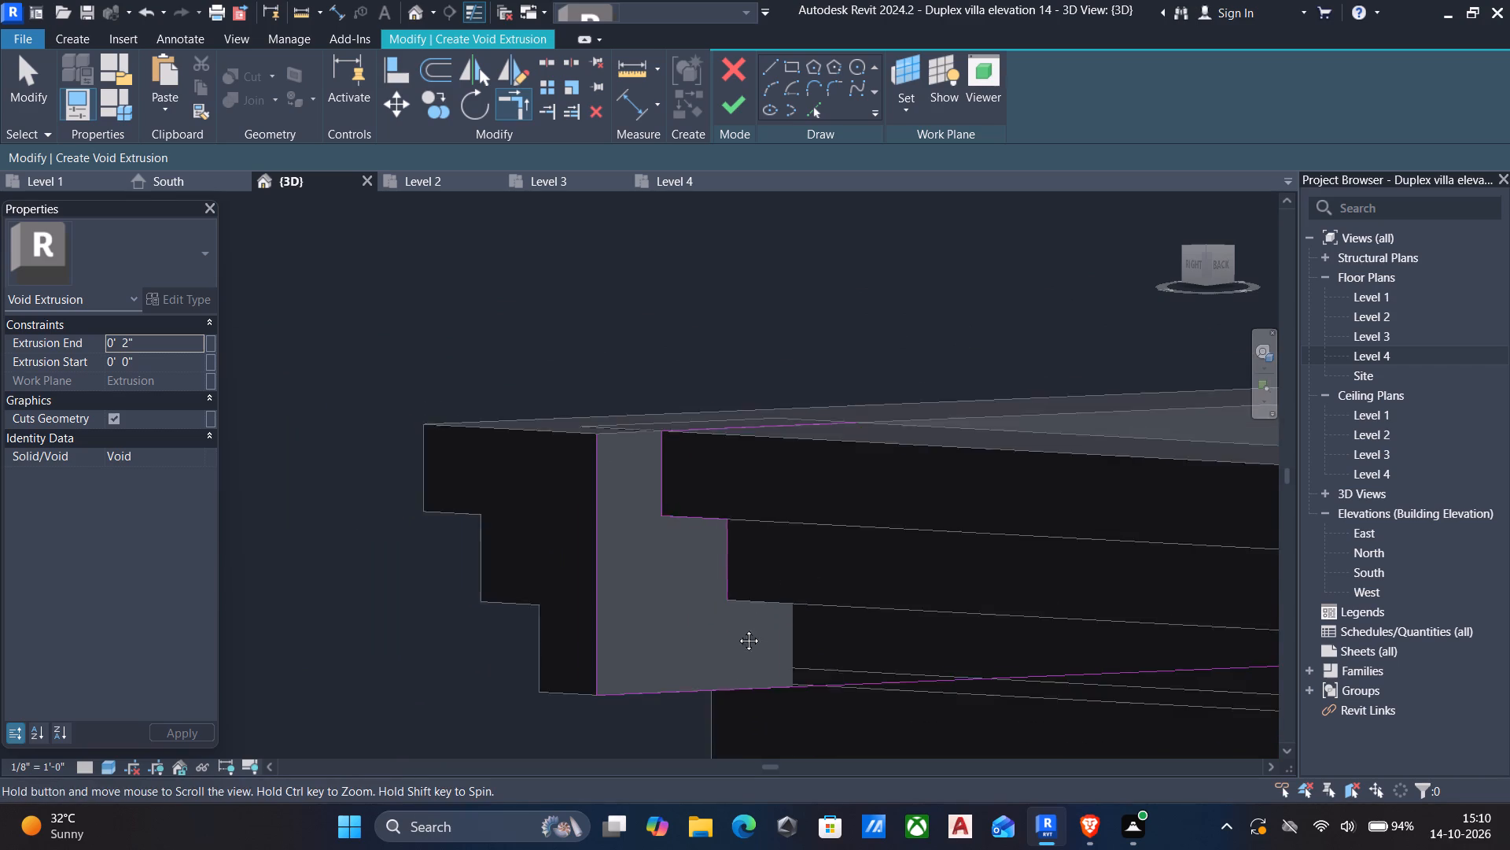
{"action": "middle_click_drag", "start_coordinate": [737, 629], "coordinate": [687, 468]}
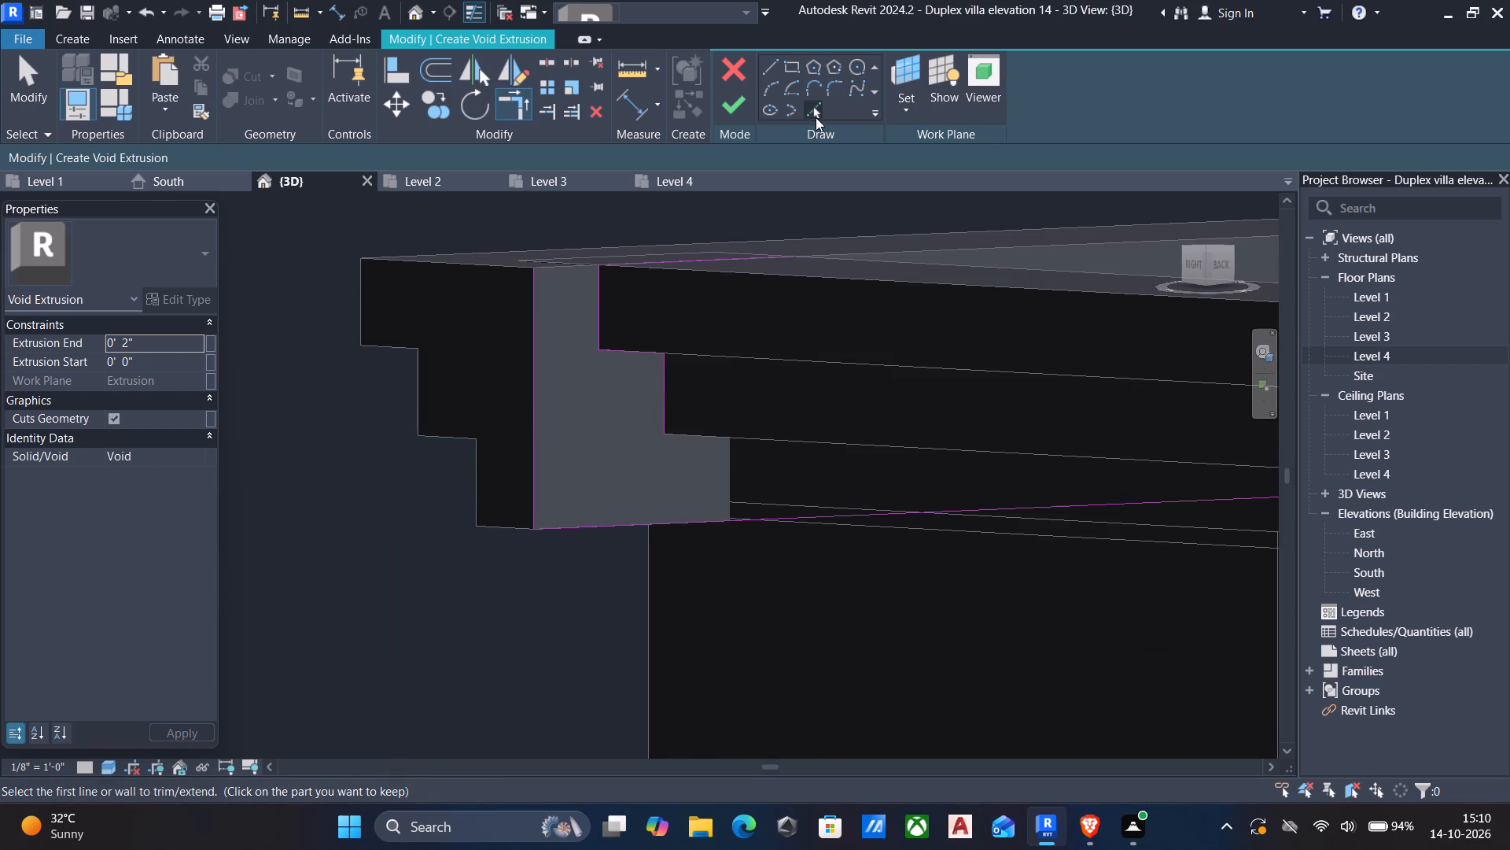
{"action": "left_click", "coordinate": [812, 113]}
{"action": "scroll", "coordinate": [731, 464], "scroll_direction": "up", "scroll_amount": 5}
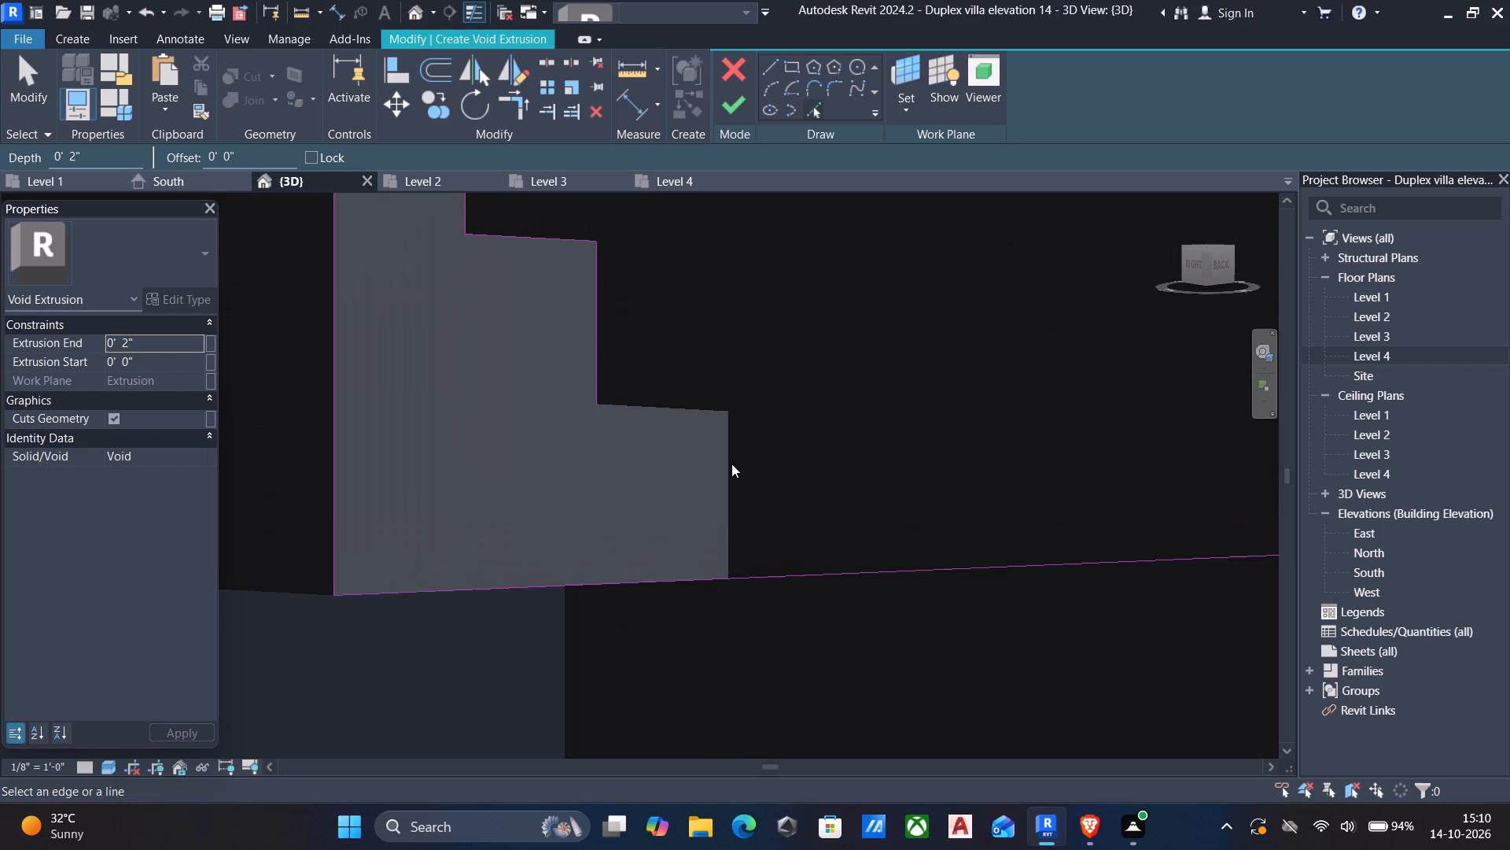
{"action": "scroll", "coordinate": [730, 463], "scroll_direction": "up", "scroll_amount": 1}
{"action": "middle_click", "coordinate": [726, 471]}
{"action": "scroll", "coordinate": [675, 472], "scroll_direction": "down", "scroll_amount": 1}
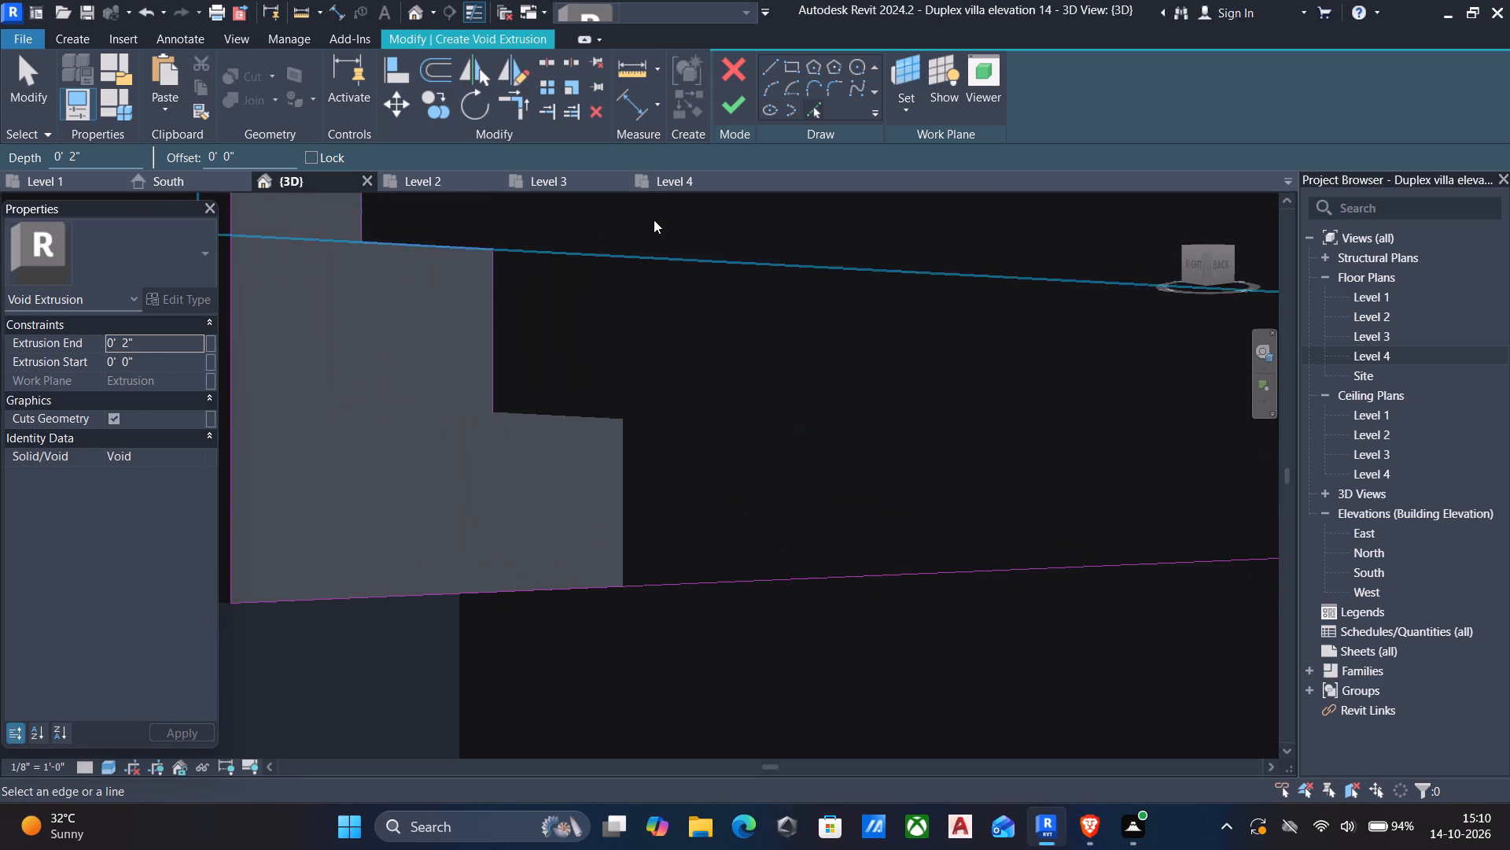
{"action": "left_click", "coordinate": [775, 70]}
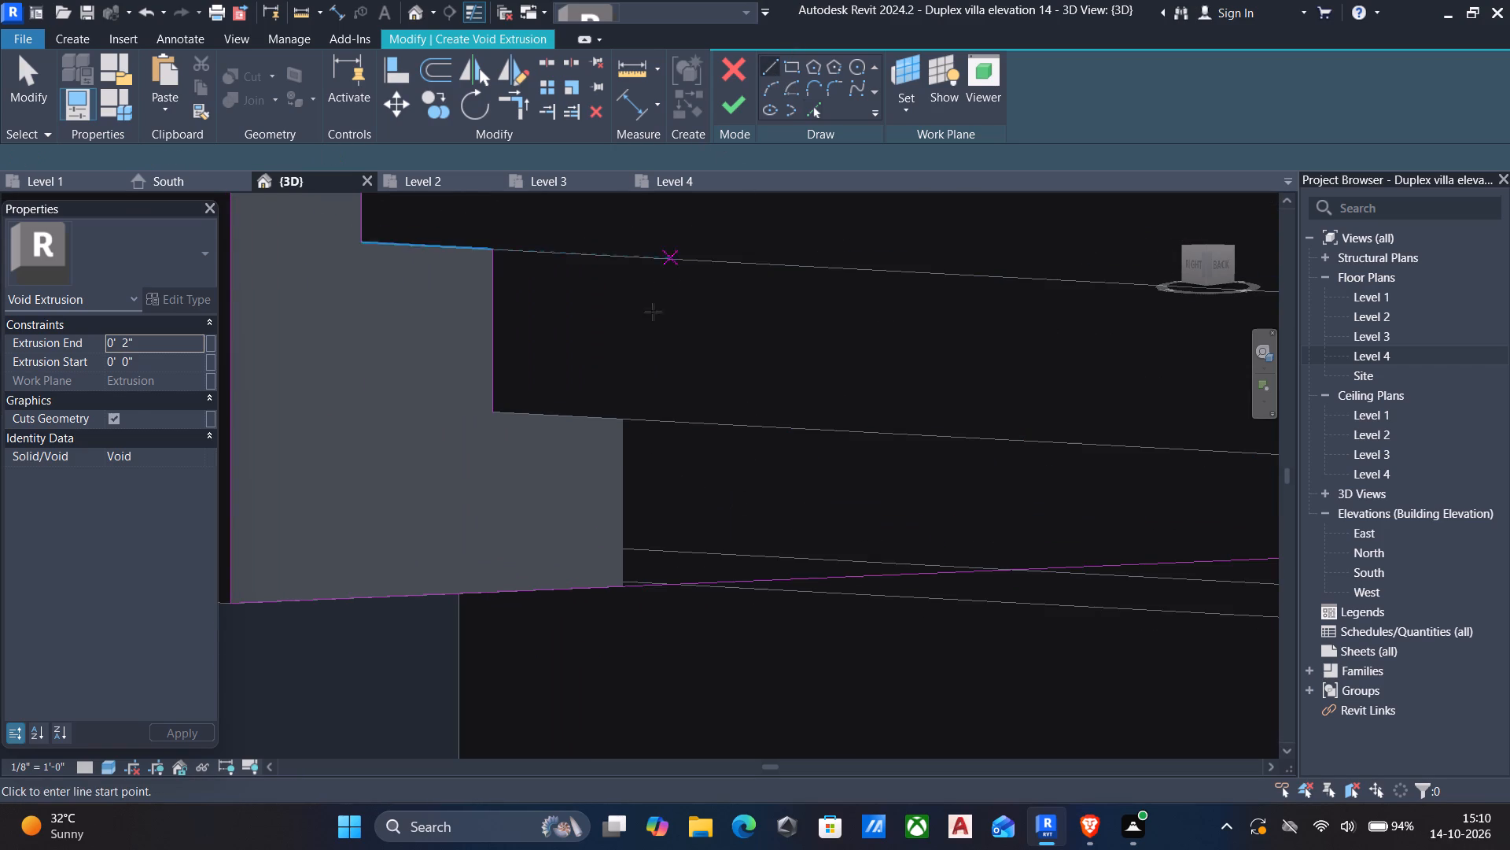
{"action": "left_click", "coordinate": [621, 428]}
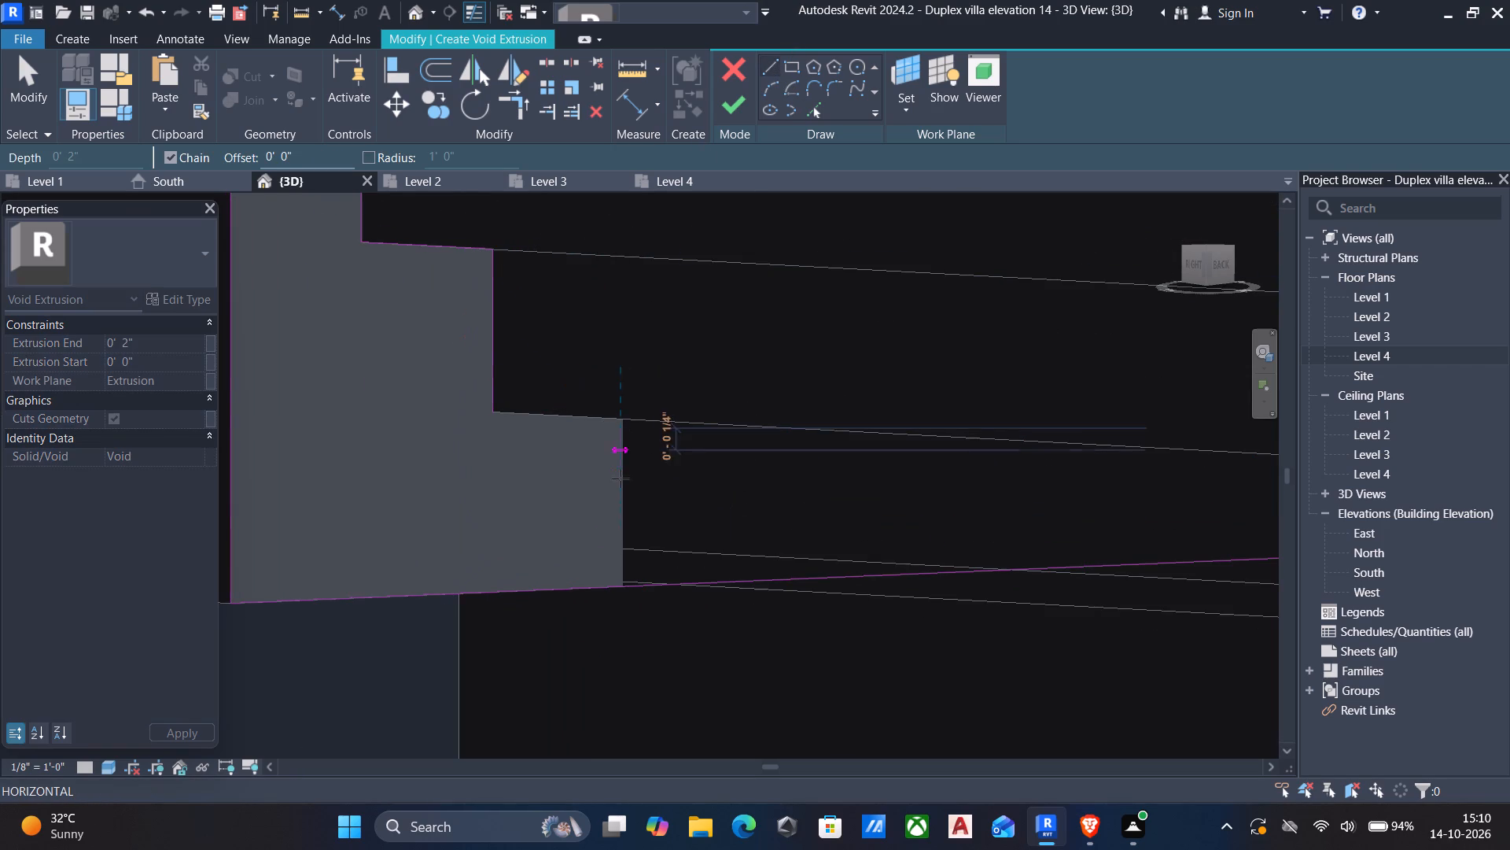
{"action": "scroll", "coordinate": [621, 549], "scroll_direction": "up", "scroll_amount": 8}
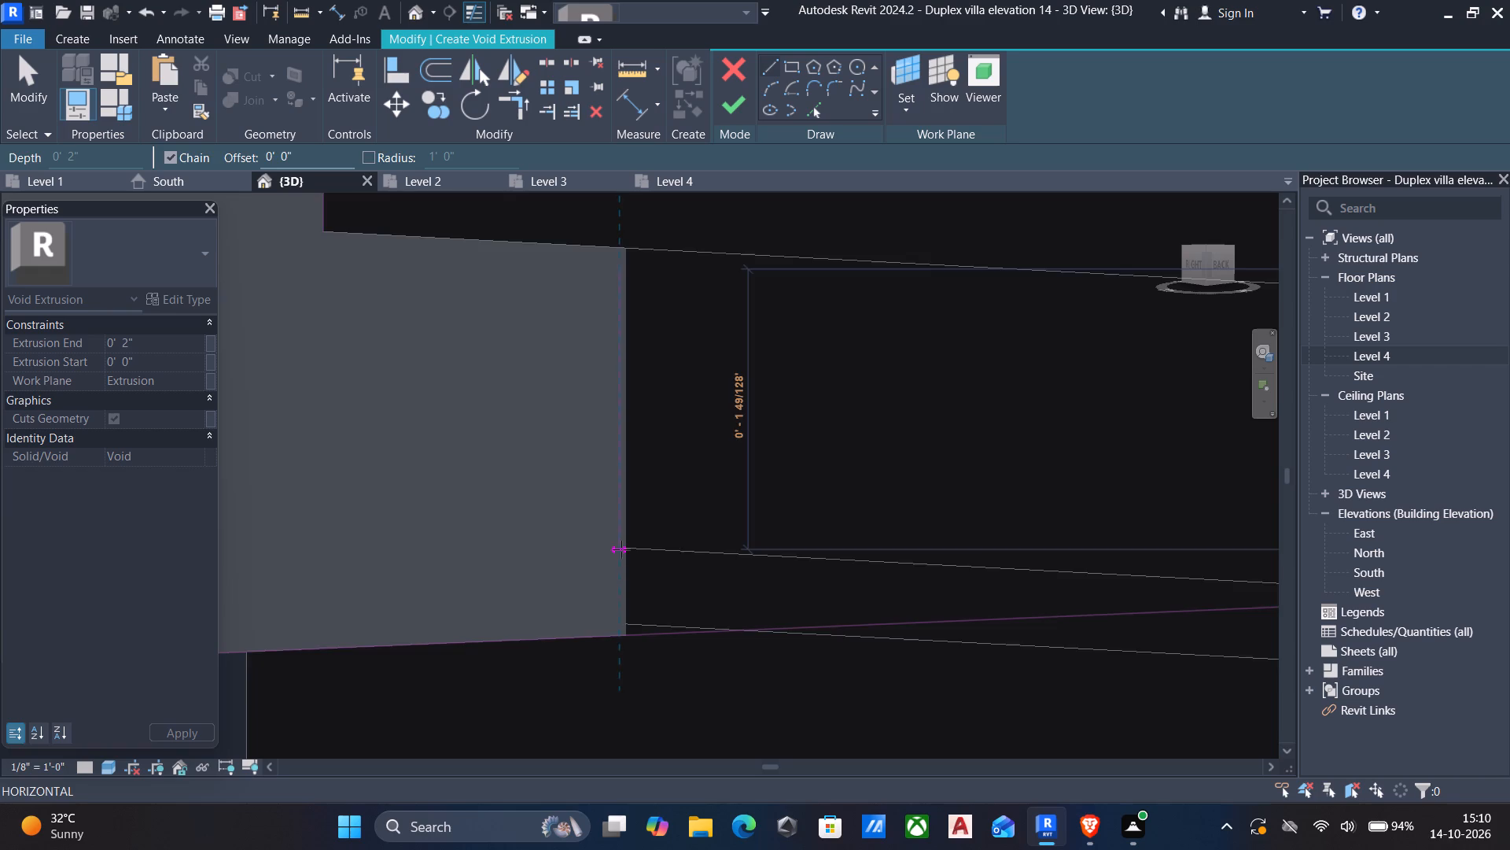
{"action": "scroll", "coordinate": [621, 549], "scroll_direction": "up", "scroll_amount": 3}
{"action": "key", "text": "Escape"}
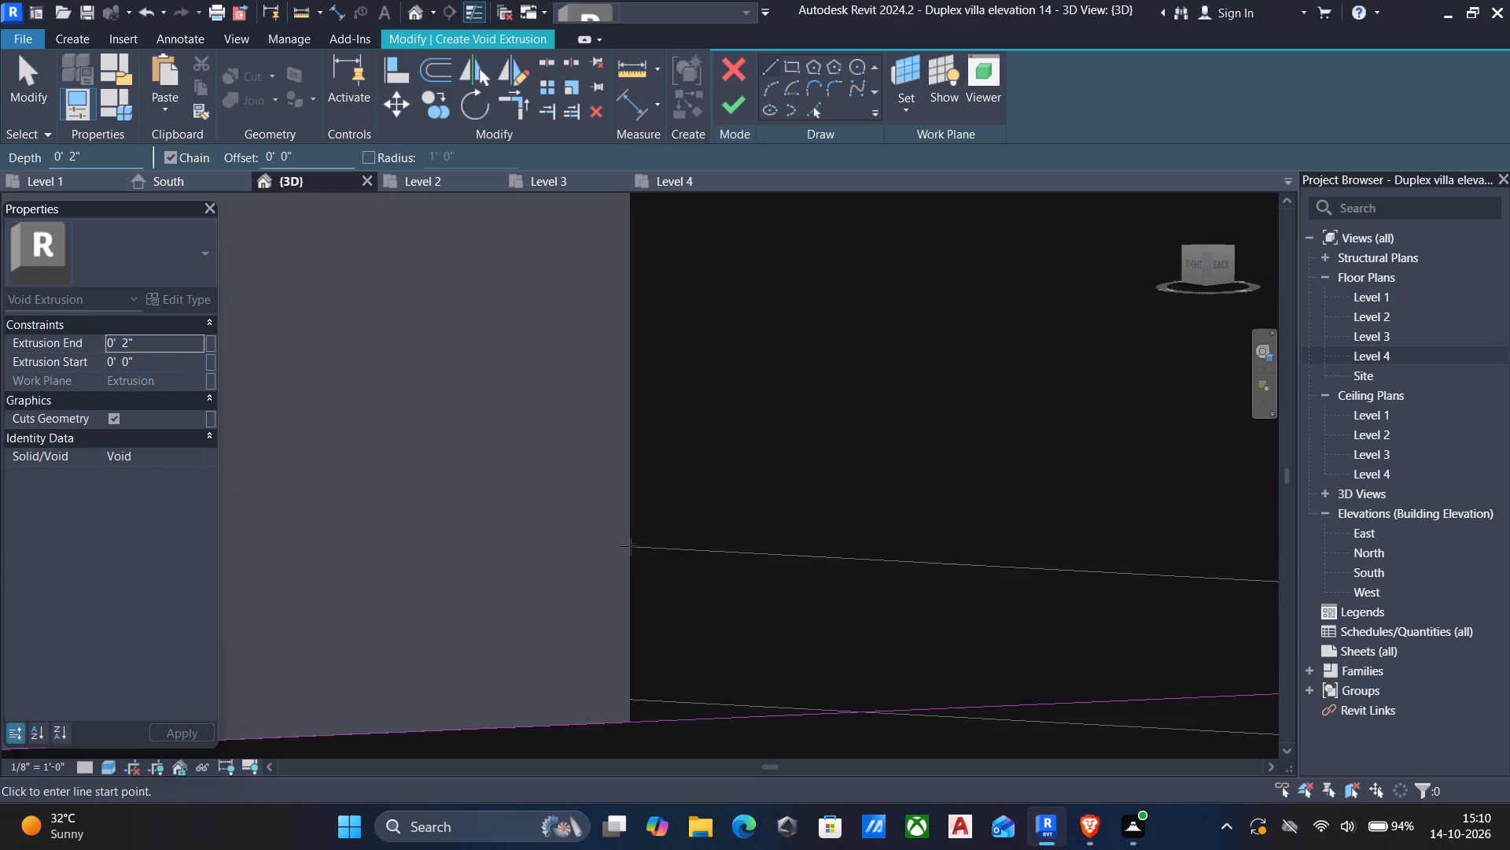
{"action": "left_click", "coordinate": [630, 546]}
{"action": "left_click", "coordinate": [634, 460]}
{"action": "key", "text": "Escape"}
Sketch a line about 5/64" long along the ledge below the cornice's second step.
{"action": "scroll", "coordinate": [612, 491], "scroll_direction": "down", "scroll_amount": 5}
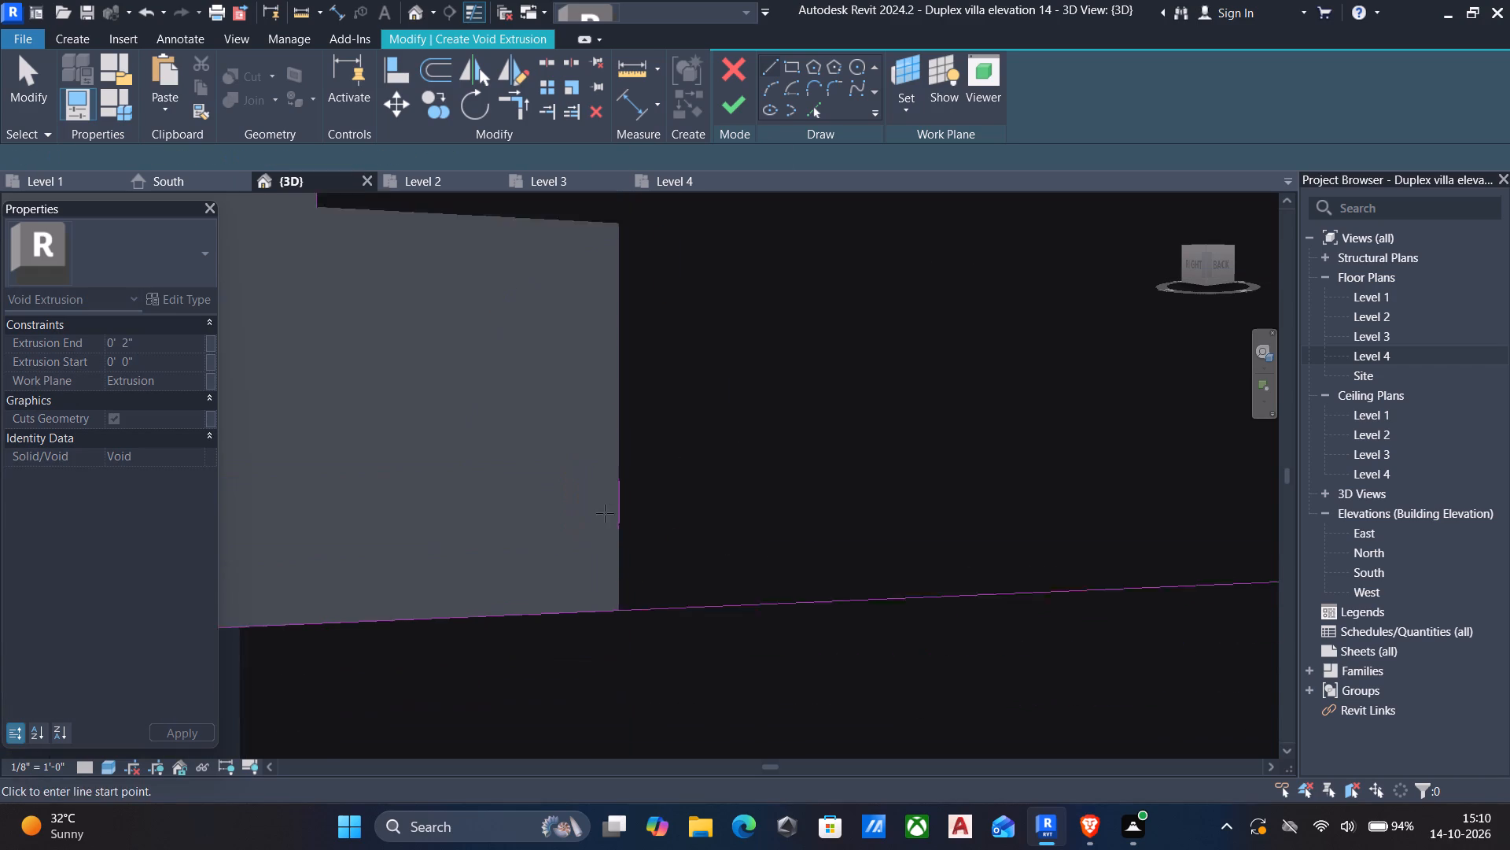
{"action": "scroll", "coordinate": [605, 513], "scroll_direction": "down", "scroll_amount": 2}
{"action": "middle_click_drag", "start_coordinate": [580, 575], "coordinate": [595, 567]}
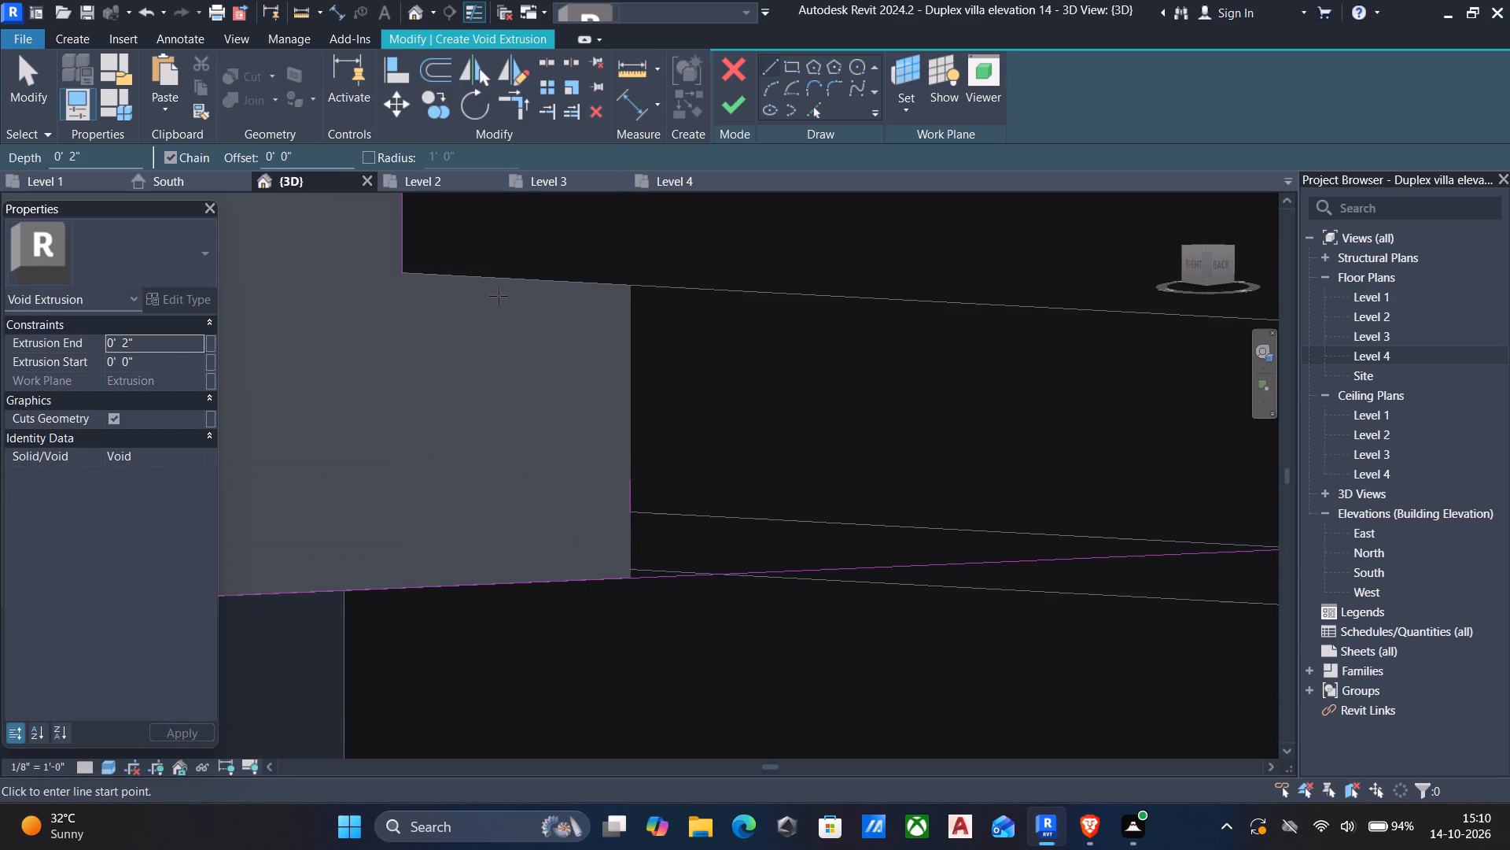
{"action": "left_click", "coordinate": [490, 278]}
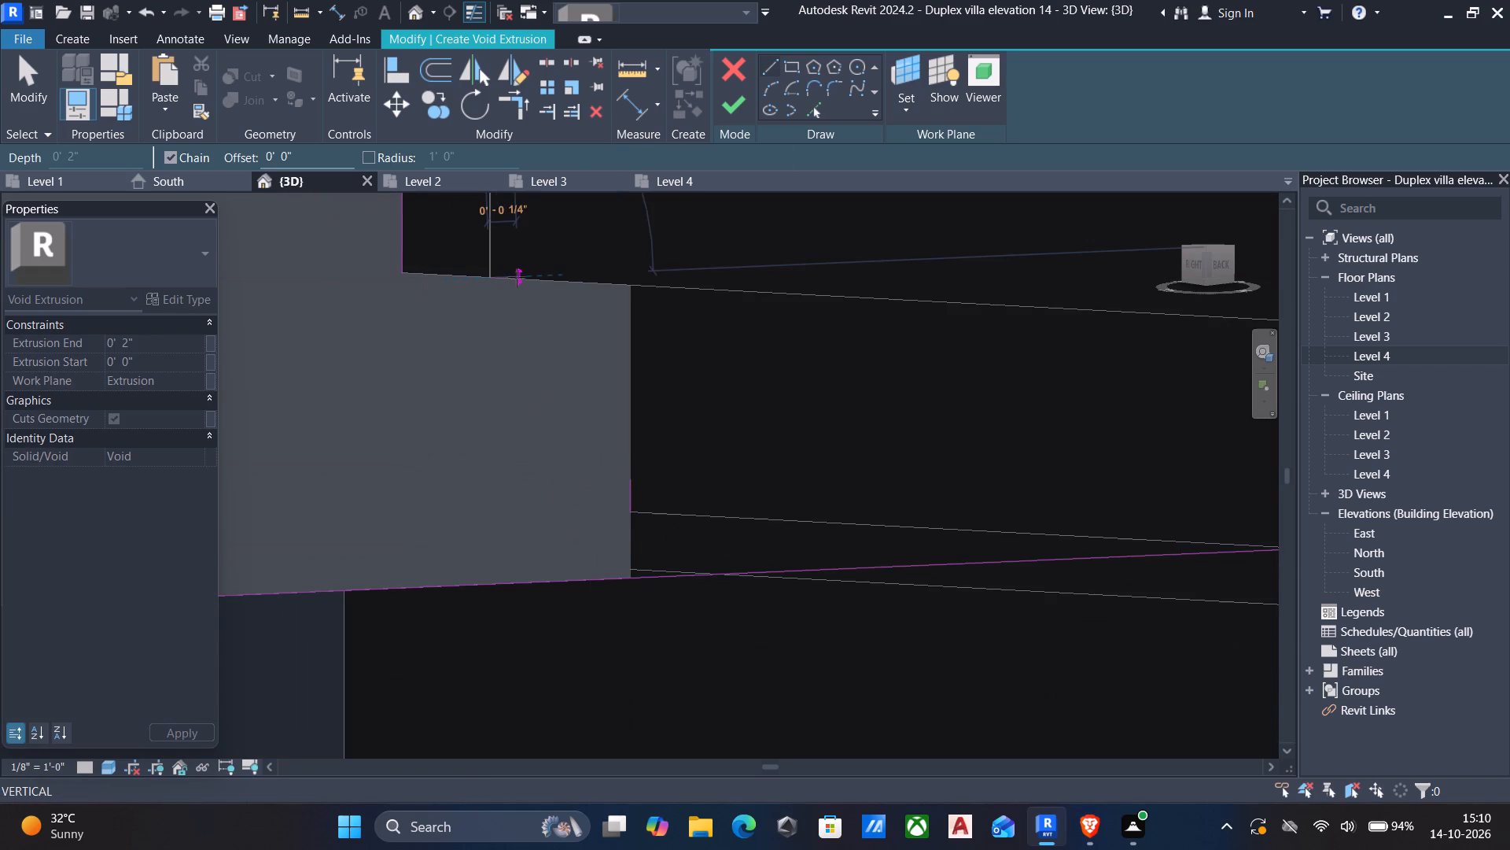
{"action": "scroll", "coordinate": [517, 277], "scroll_direction": "up", "scroll_amount": 15}
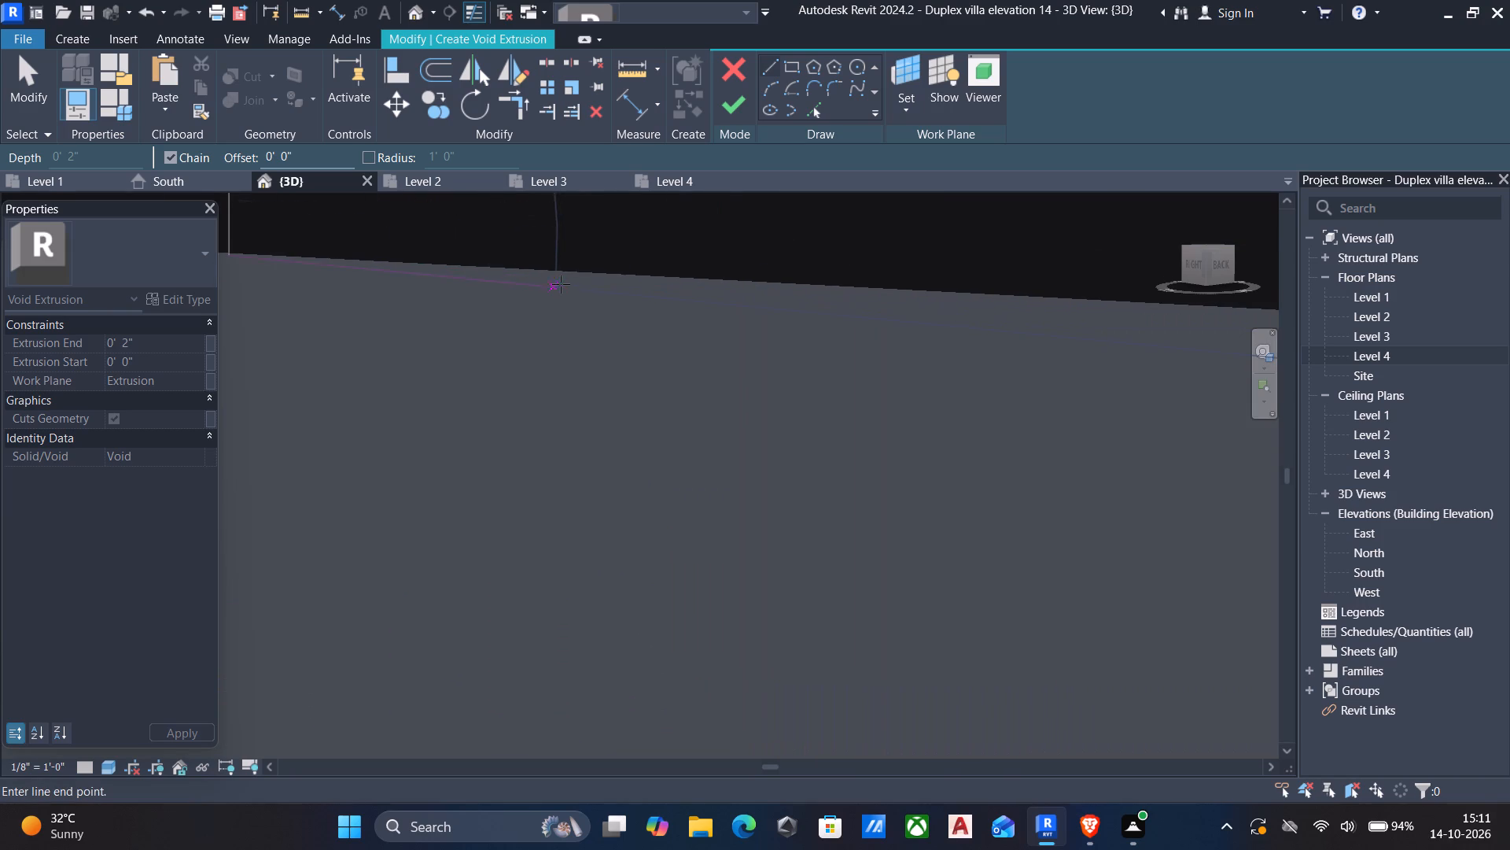
{"action": "key", "text": "Escape"}
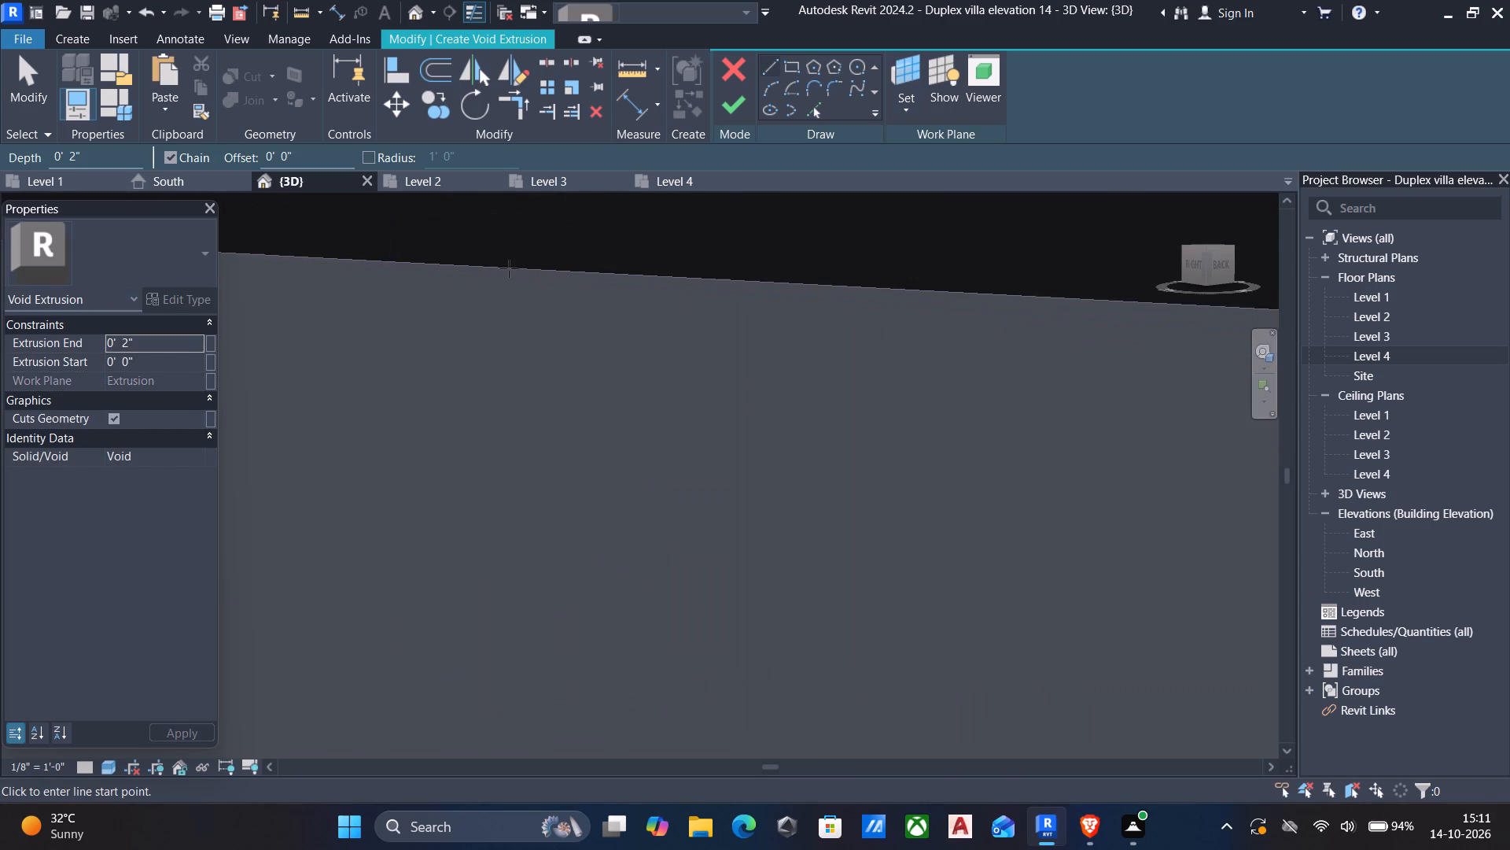
{"action": "left_click", "coordinate": [509, 268]}
{"action": "left_click", "coordinate": [583, 278]}
{"action": "key", "text": "Escape"}
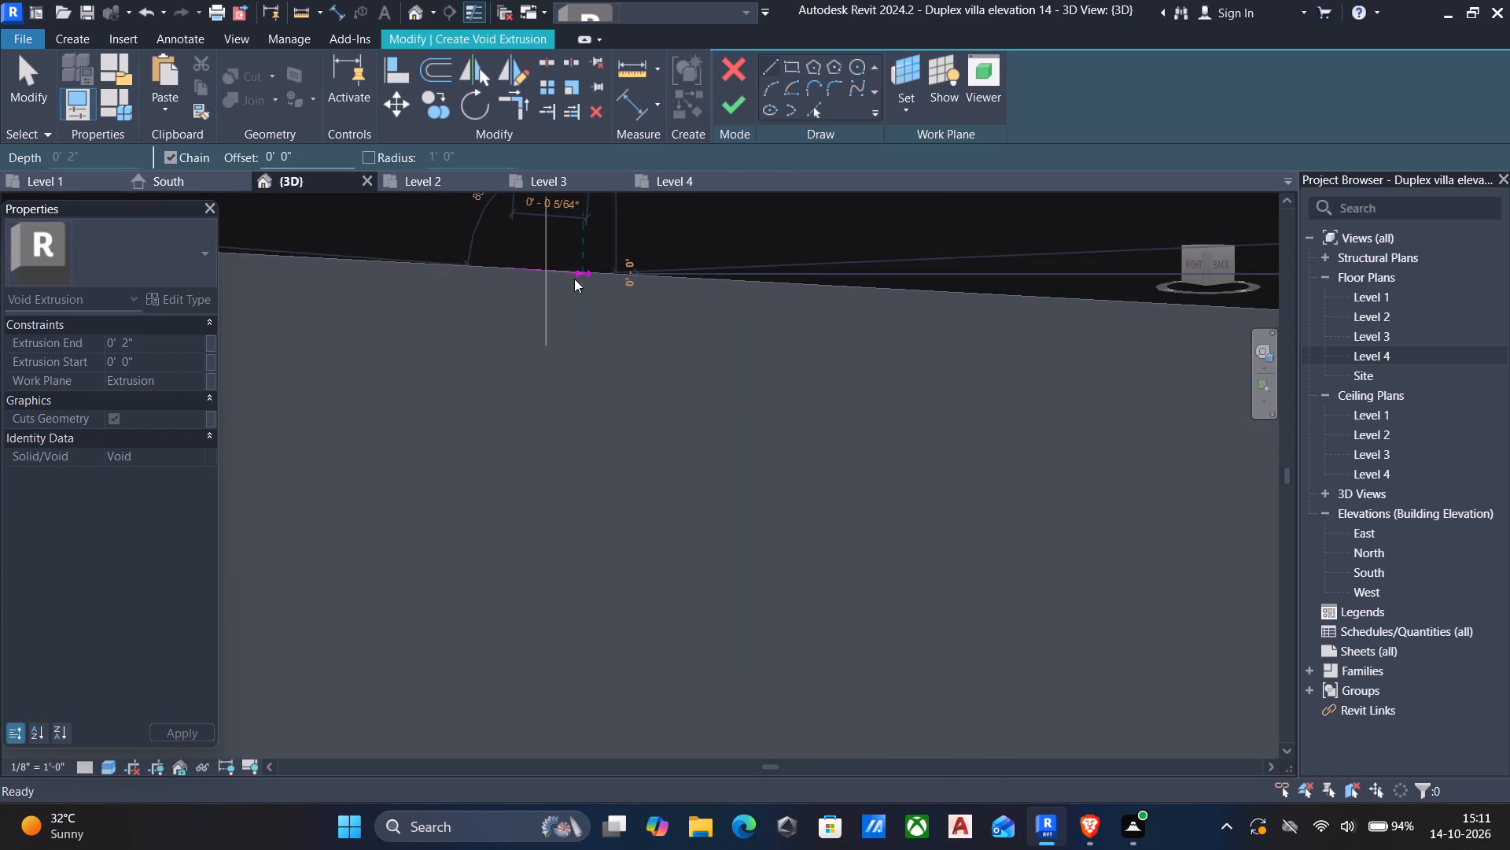
Extend the short ledge line into corners with the second and third steps' vertical lines.
{"action": "scroll", "coordinate": [569, 285], "scroll_direction": "down", "scroll_amount": 8}
{"action": "scroll", "coordinate": [564, 349], "scroll_direction": "down", "scroll_amount": 6}
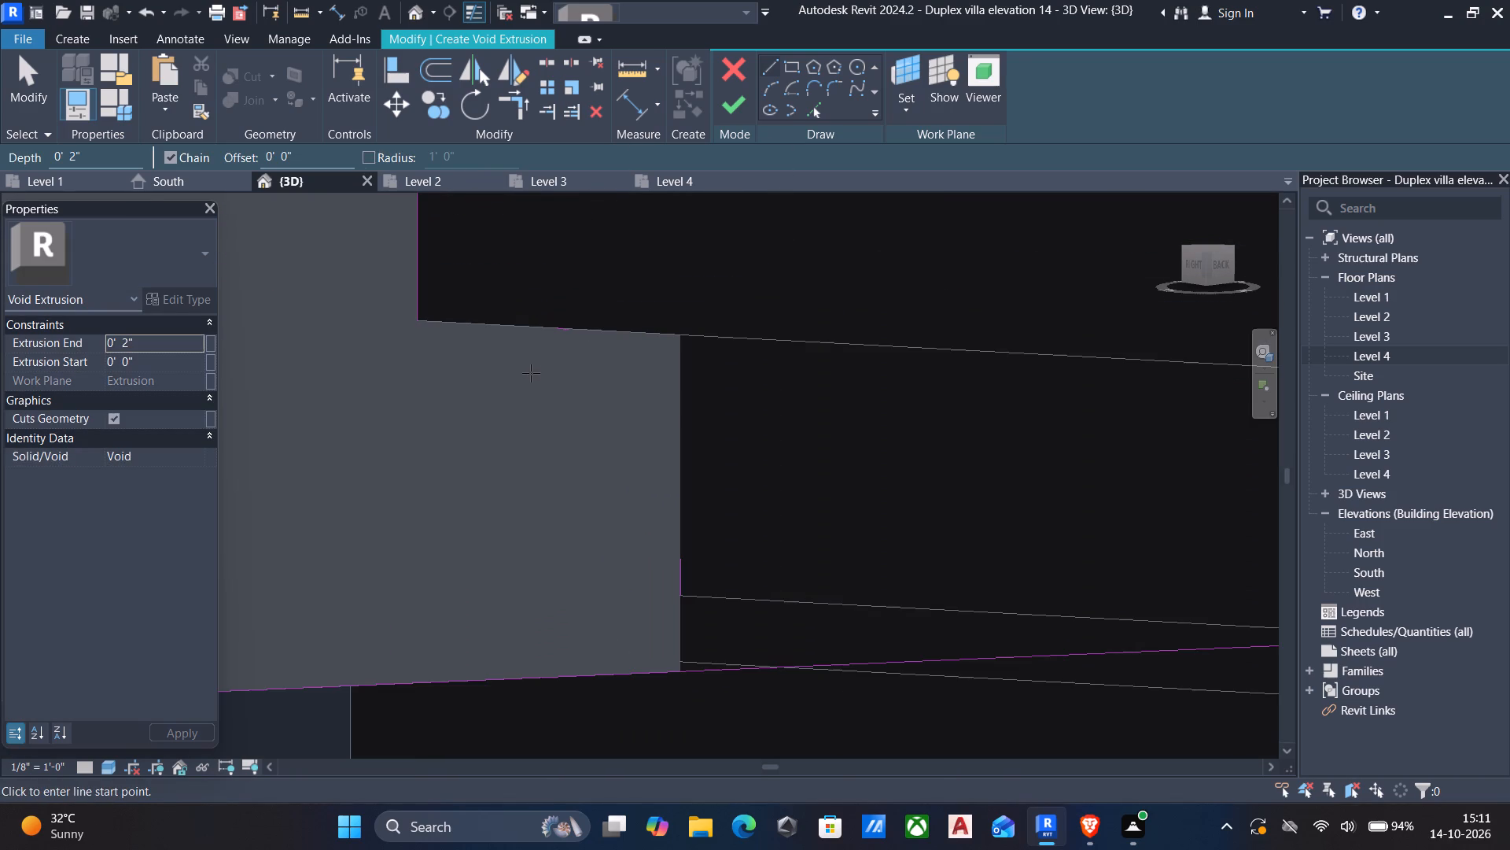
{"action": "type", "text": "tr"}
{"action": "left_click", "coordinate": [413, 273]}
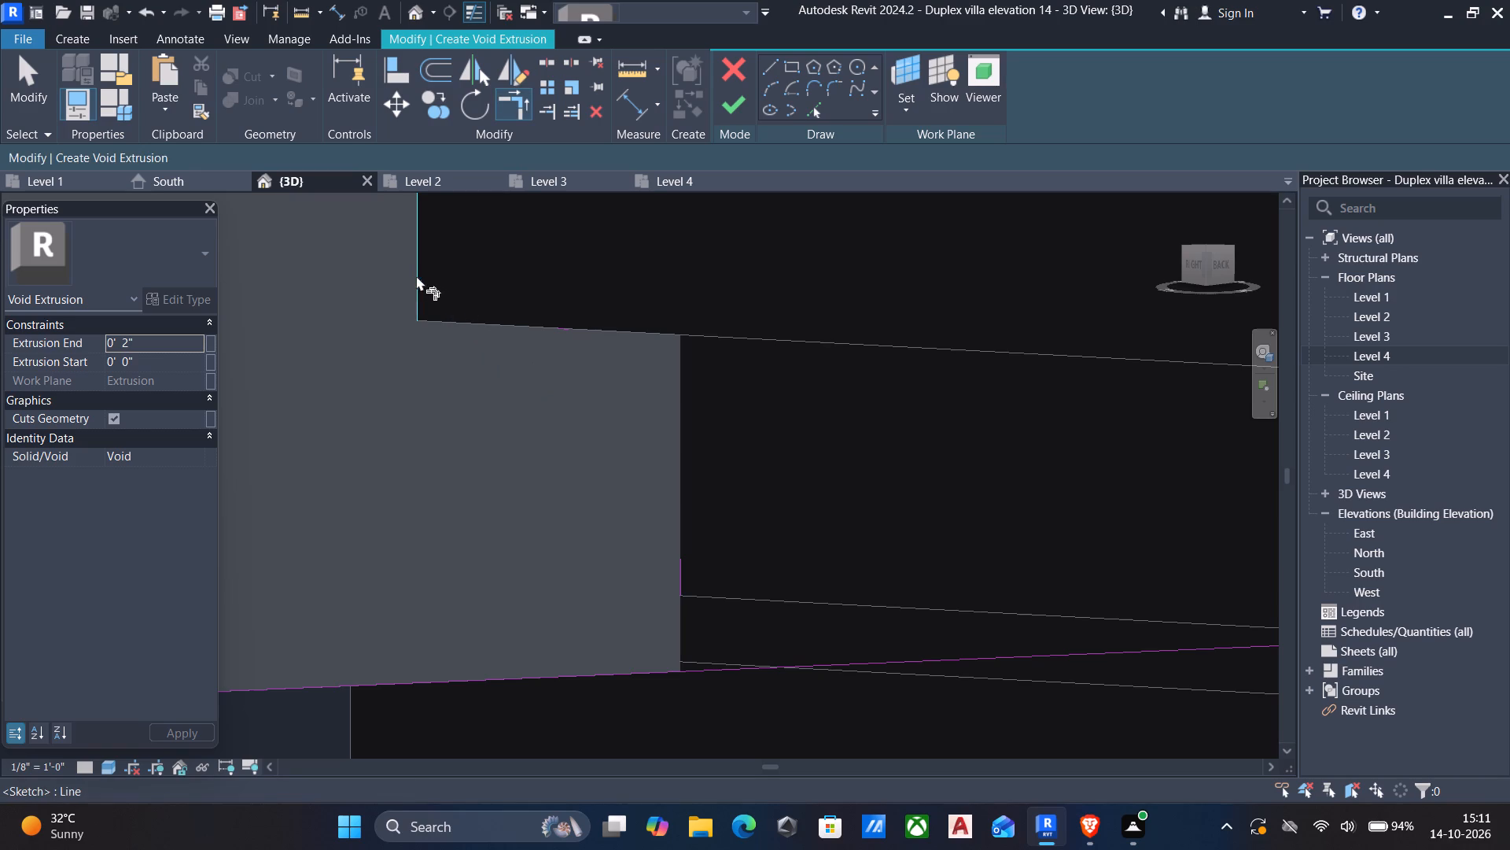
{"action": "left_click", "coordinate": [563, 326]}
{"action": "left_click", "coordinate": [677, 572]}
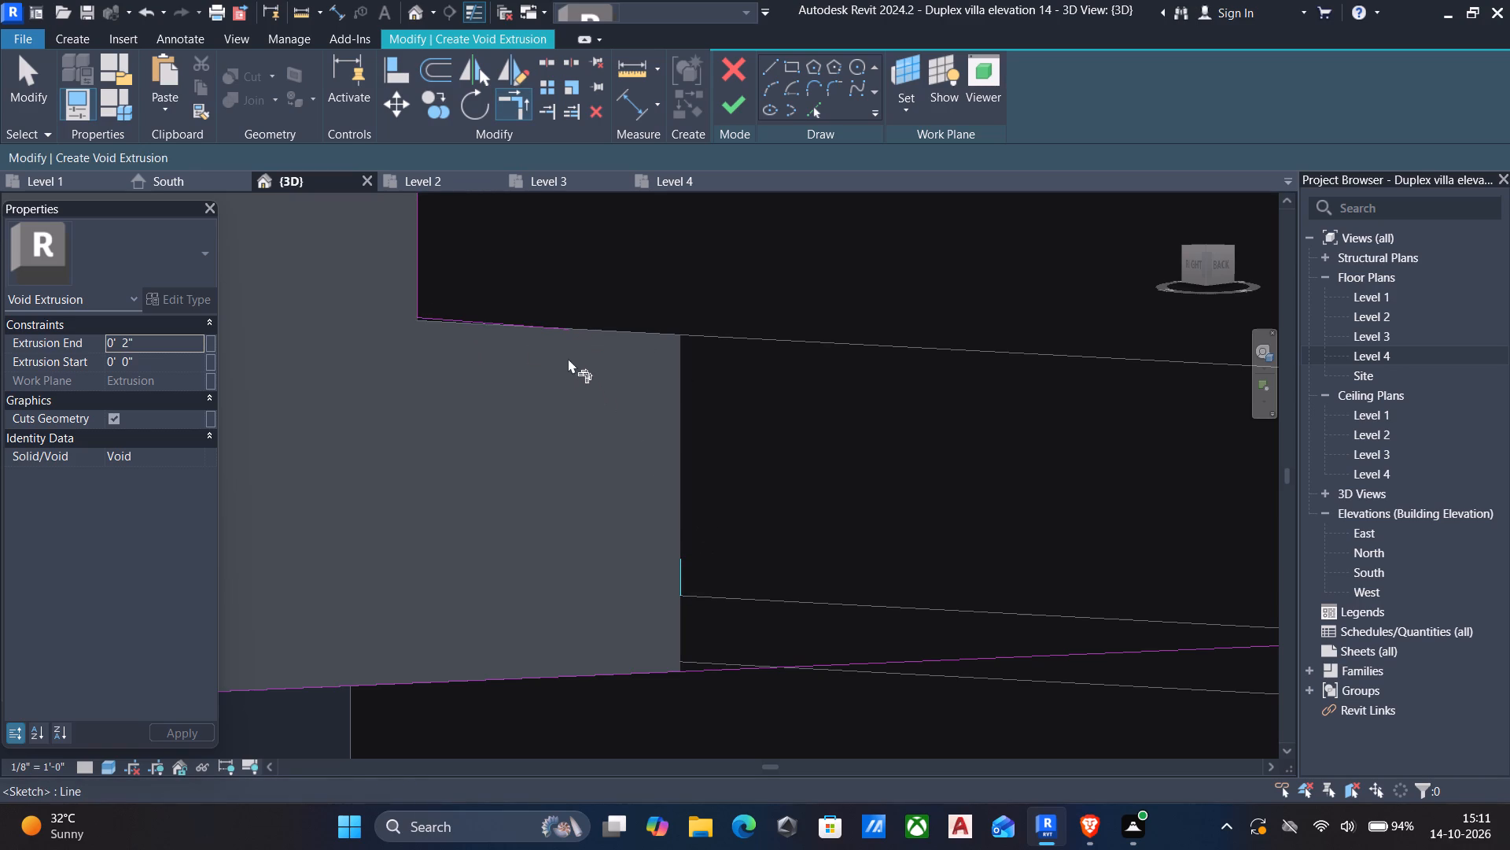
{"action": "left_click", "coordinate": [545, 327]}
Trim the profile's bottom line and the third step's vertical line into a corner.
{"action": "scroll", "coordinate": [682, 330], "scroll_direction": "up", "scroll_amount": 6}
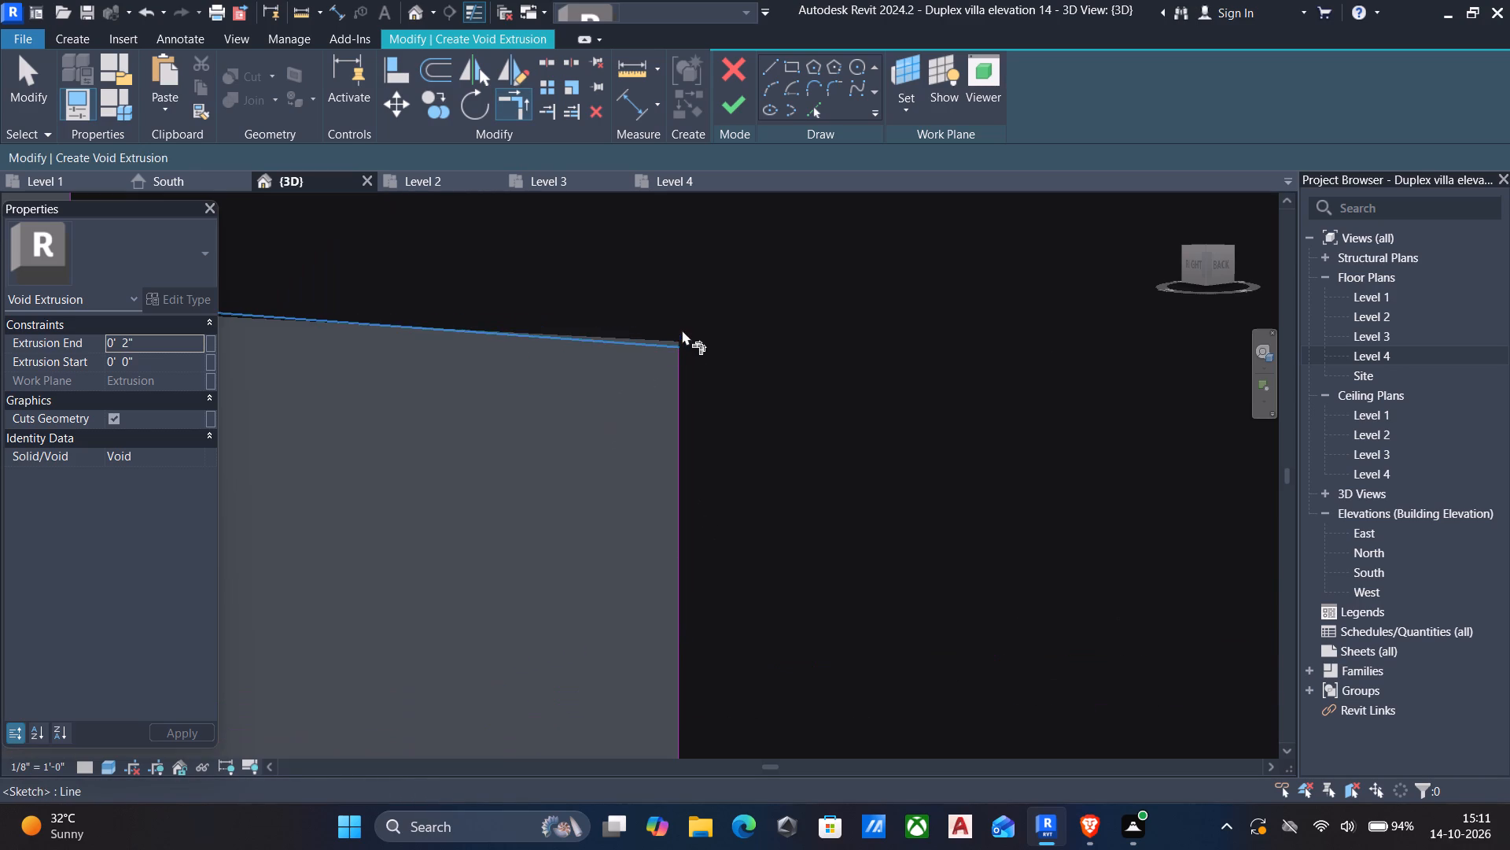
{"action": "scroll", "coordinate": [678, 338], "scroll_direction": "down", "scroll_amount": 14}
{"action": "scroll", "coordinate": [679, 510], "scroll_direction": "up", "scroll_amount": 4}
{"action": "left_click", "coordinate": [596, 489]}
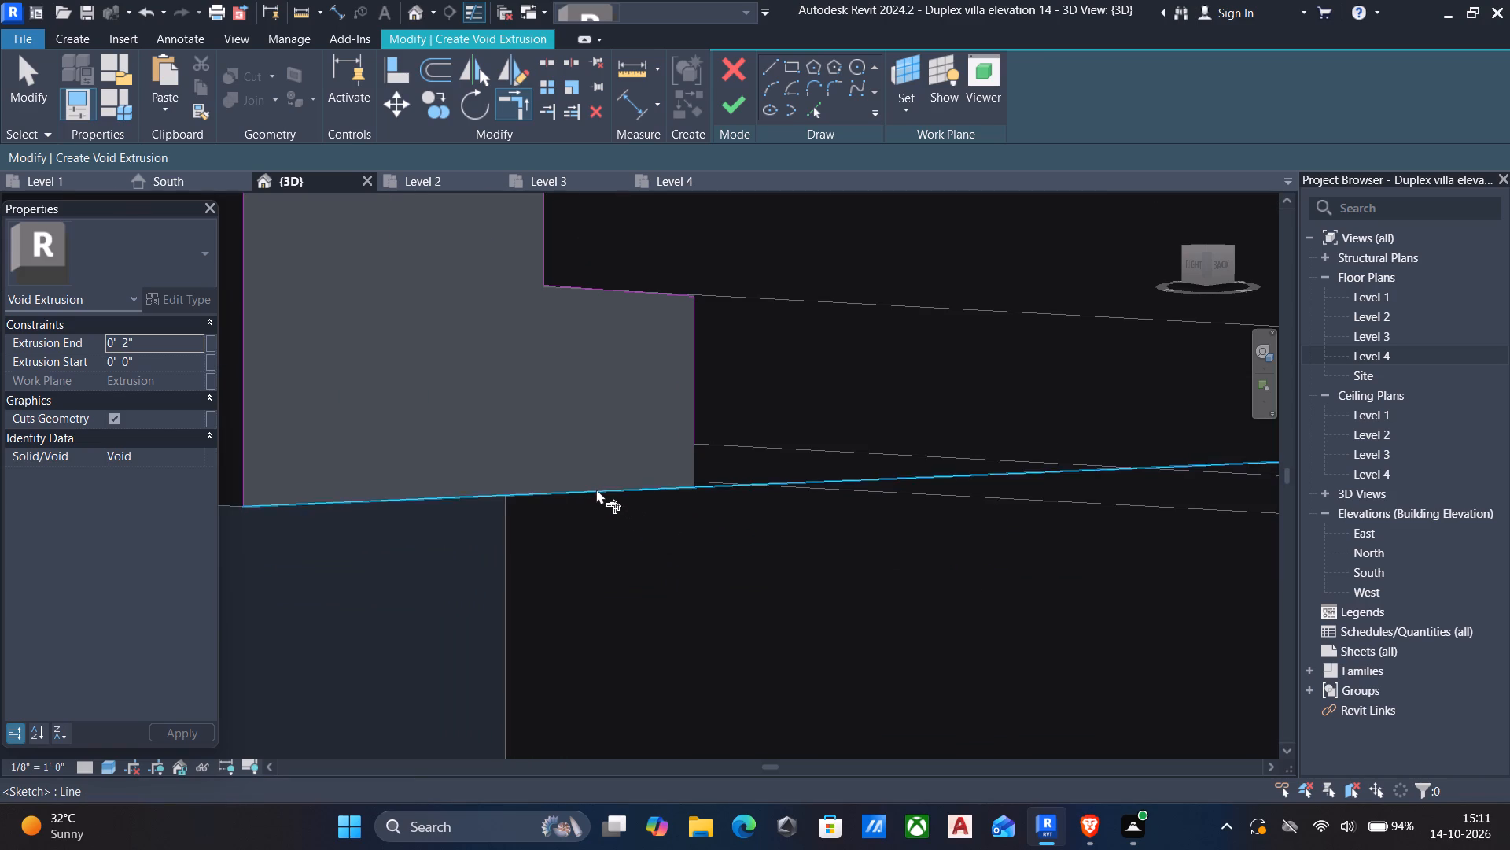
{"action": "left_click", "coordinate": [698, 413]}
{"action": "scroll", "coordinate": [678, 412], "scroll_direction": "down", "scroll_amount": 6}
{"action": "middle_click_drag", "start_coordinate": [514, 396], "coordinate": [703, 492]}
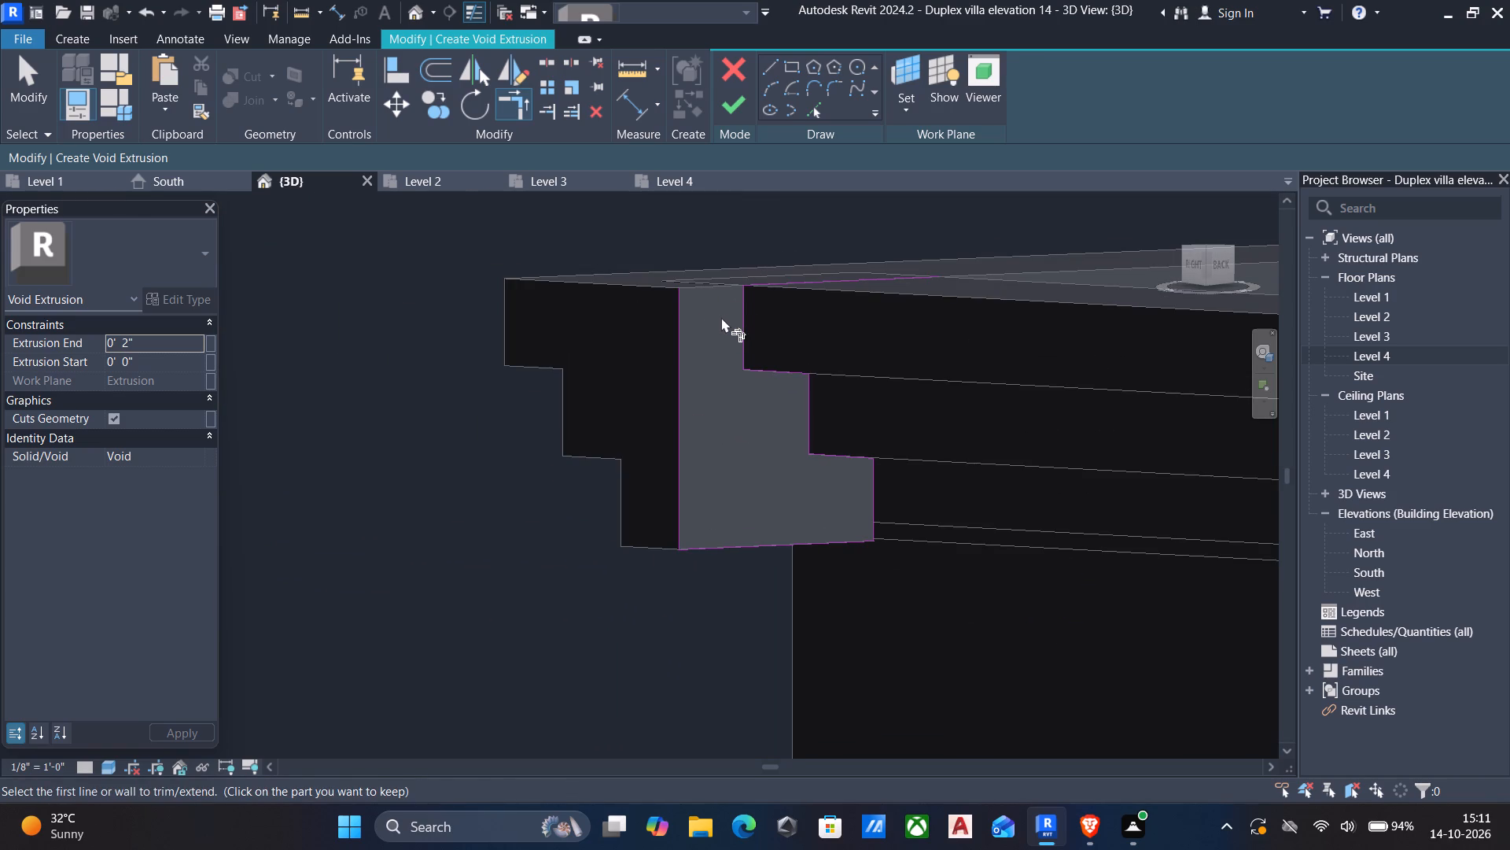
{"action": "key", "text": "Escape"}
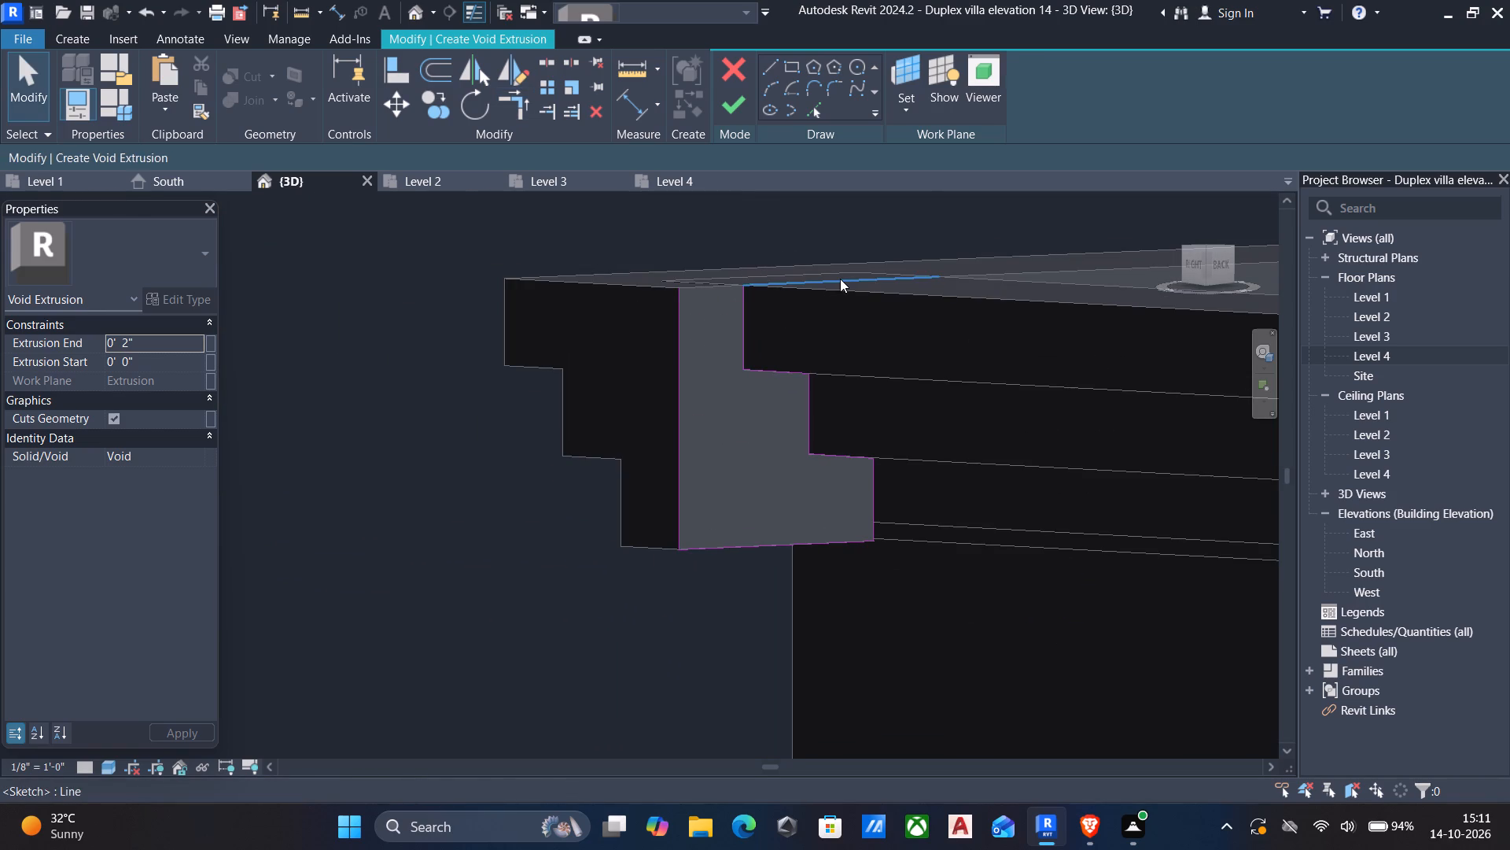
Delete the sketch line running inward along the cornice's top from the top step's upper corner.
{"action": "left_click", "coordinate": [840, 279]}
{"action": "key", "text": "Delete"}
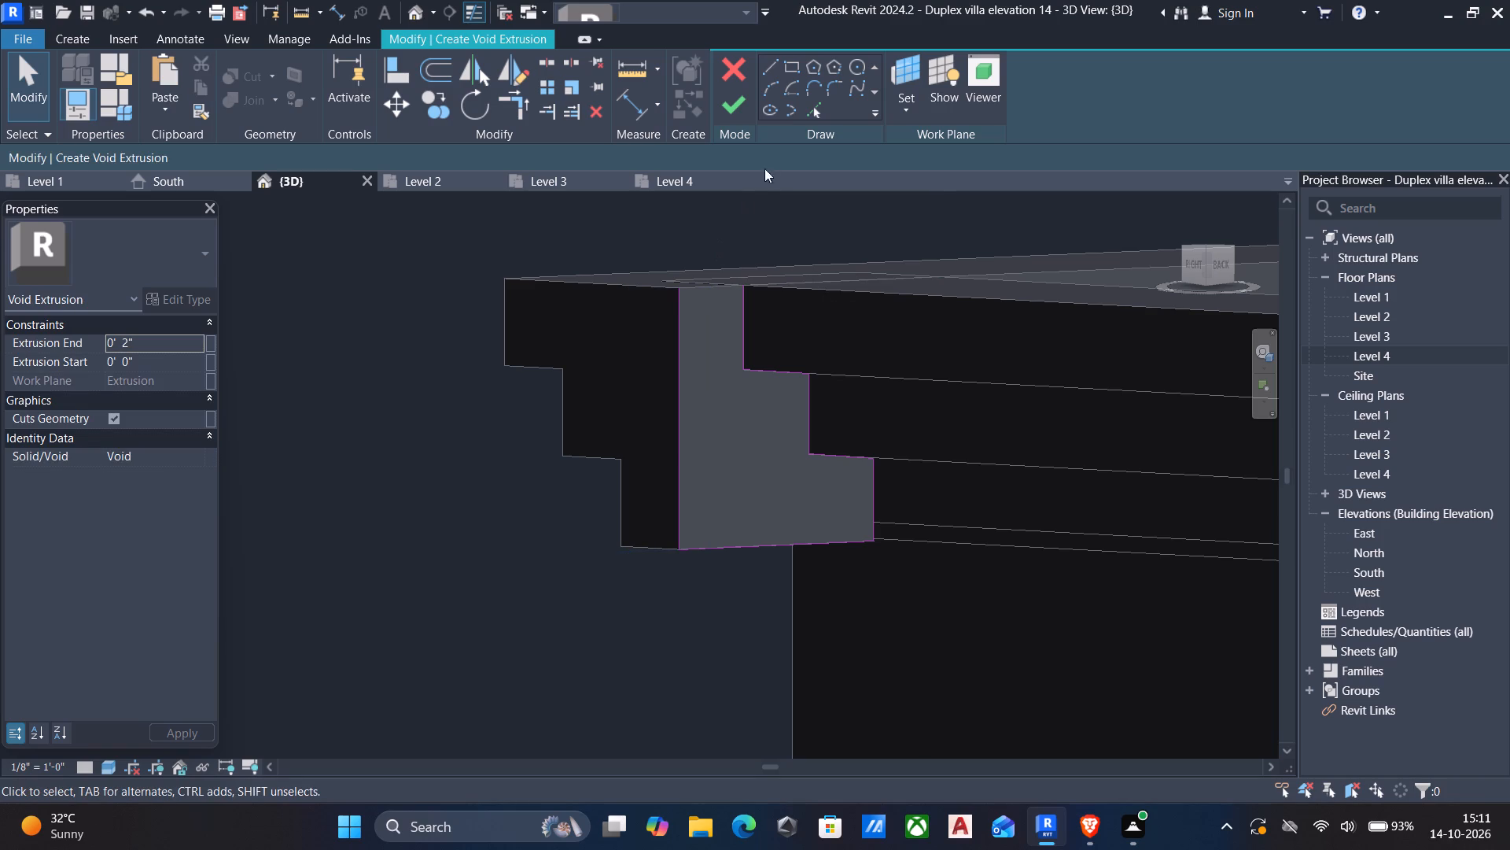
Sketch a line along the profile's top edge from the top step's upper corner to the long vertical line.
{"action": "left_click", "coordinate": [776, 71]}
{"action": "scroll", "coordinate": [779, 299], "scroll_direction": "up", "scroll_amount": 5}
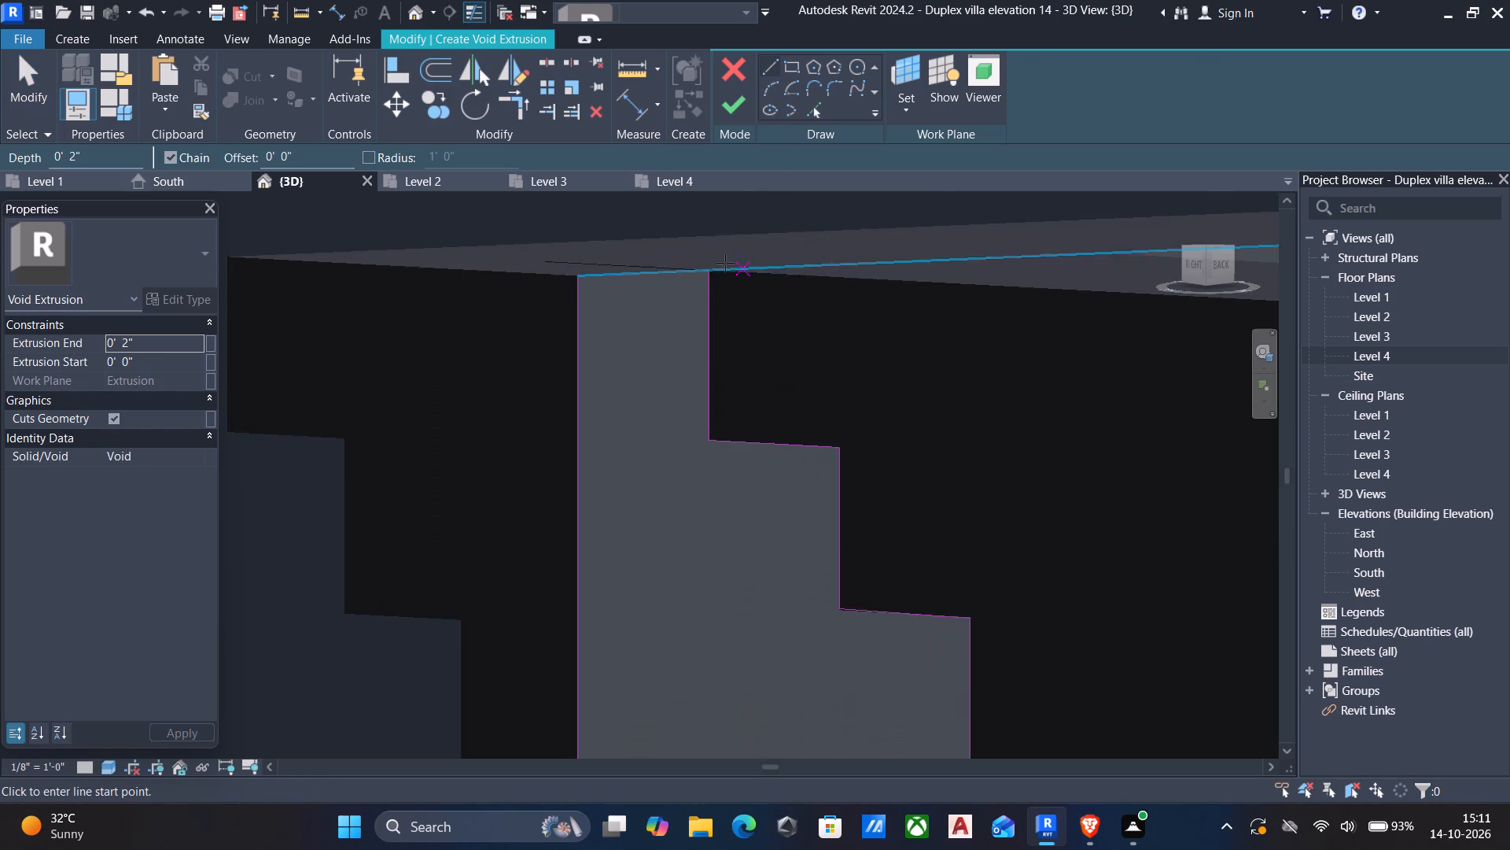
{"action": "scroll", "coordinate": [691, 246], "scroll_direction": "up", "scroll_amount": 5}
{"action": "left_click", "coordinate": [727, 297]}
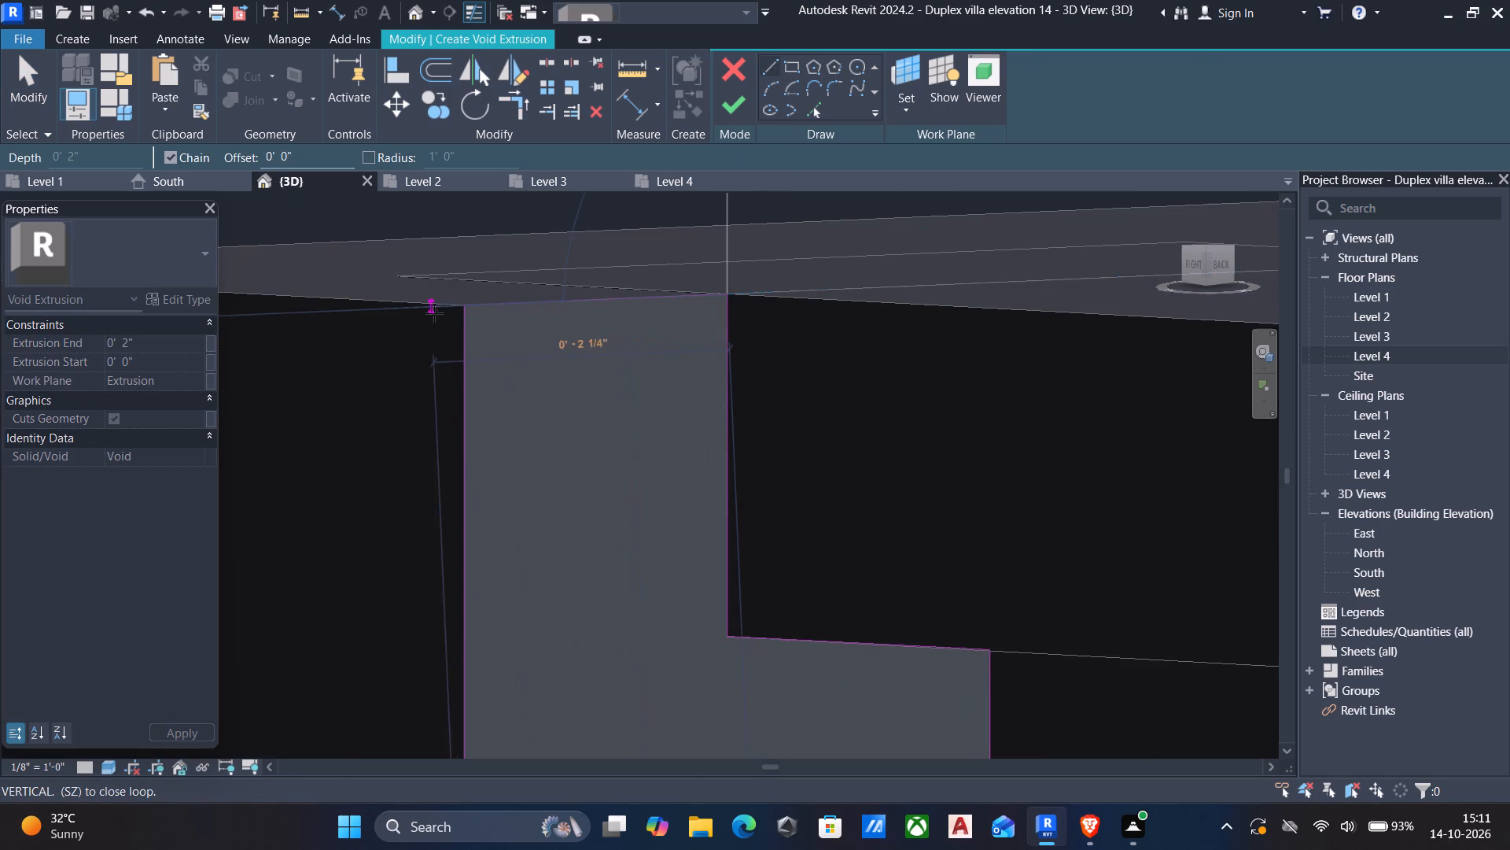
{"action": "left_click", "coordinate": [460, 312]}
{"action": "key", "text": "Escape"}
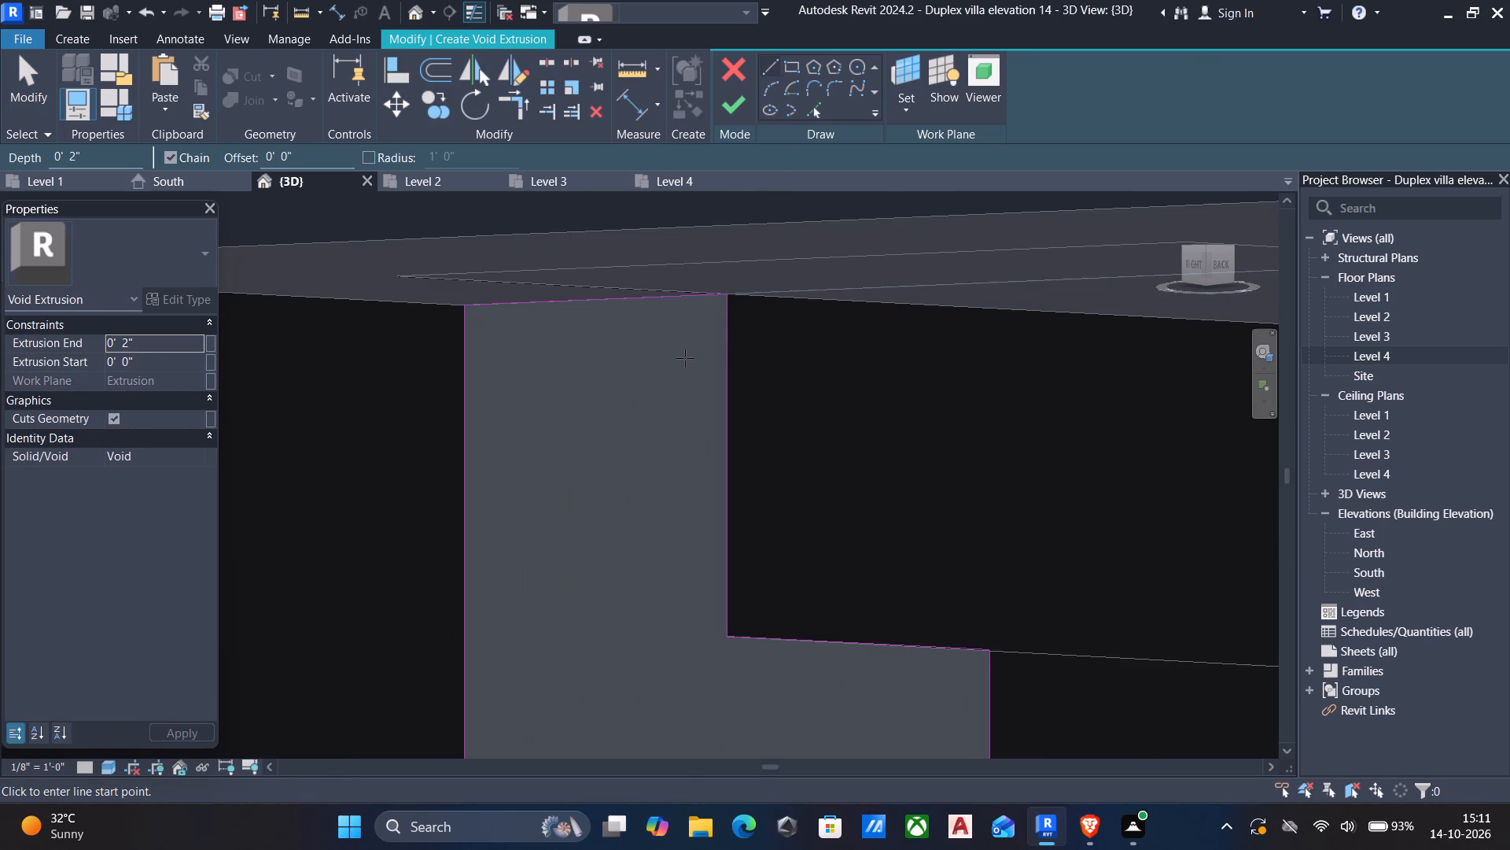
Finish the closed stepped profile sketch to generate the void extrusion.
{"action": "left_click", "coordinate": [732, 116]}
Stretch the void's end face outward past the cornice's end to a depth of about 7 13/32".
{"action": "scroll", "coordinate": [731, 378], "scroll_direction": "down", "scroll_amount": 7}
{"action": "scroll", "coordinate": [629, 463], "scroll_direction": "down", "scroll_amount": 3}
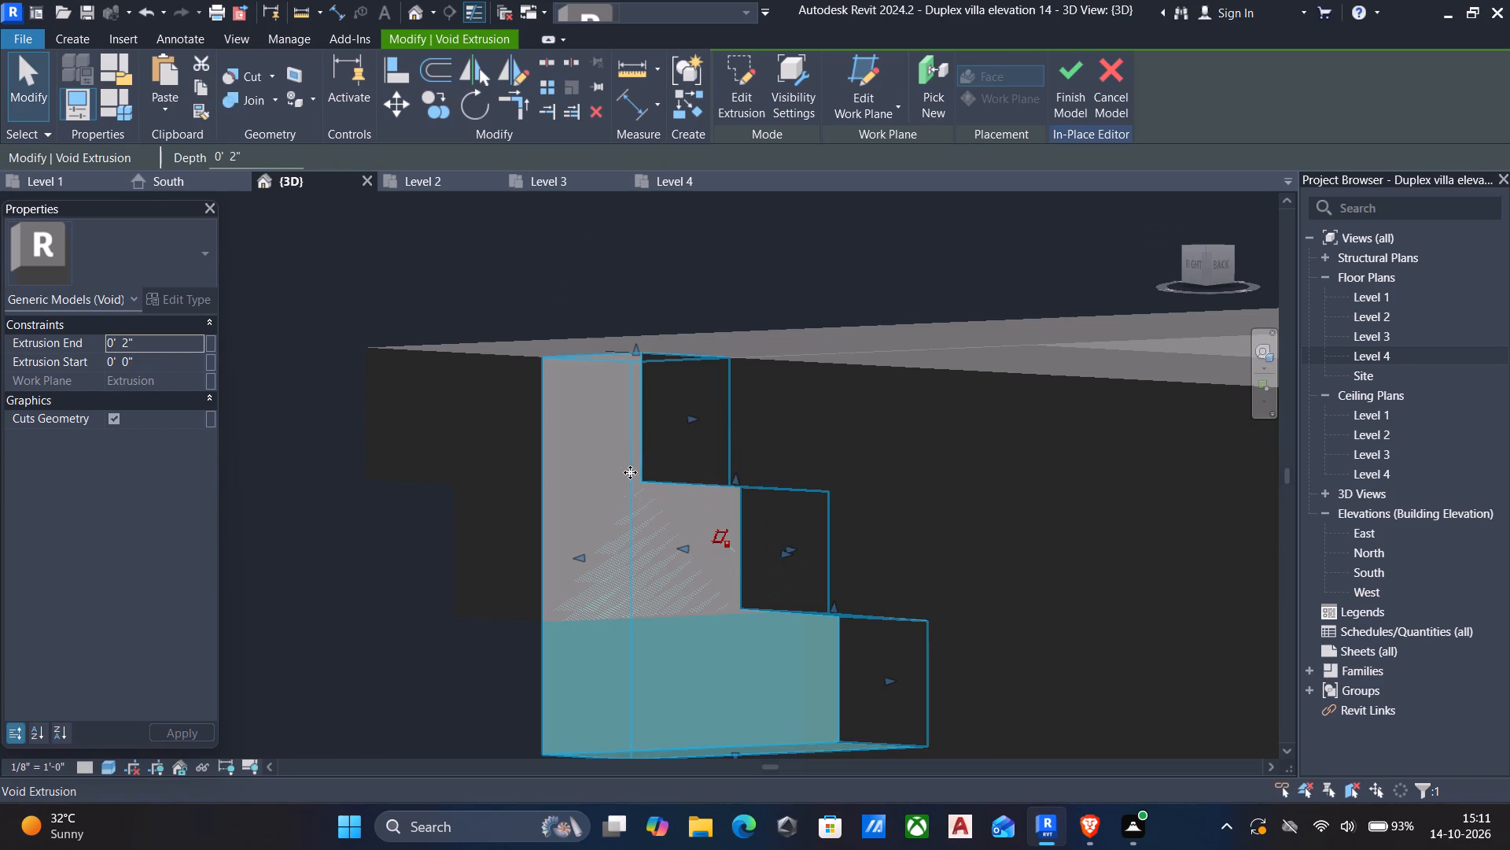
{"action": "scroll", "coordinate": [630, 472], "scroll_direction": "down", "scroll_amount": 3}
{"action": "middle_click_drag", "start_coordinate": [628, 500], "coordinate": [748, 615], "text": "shift"}
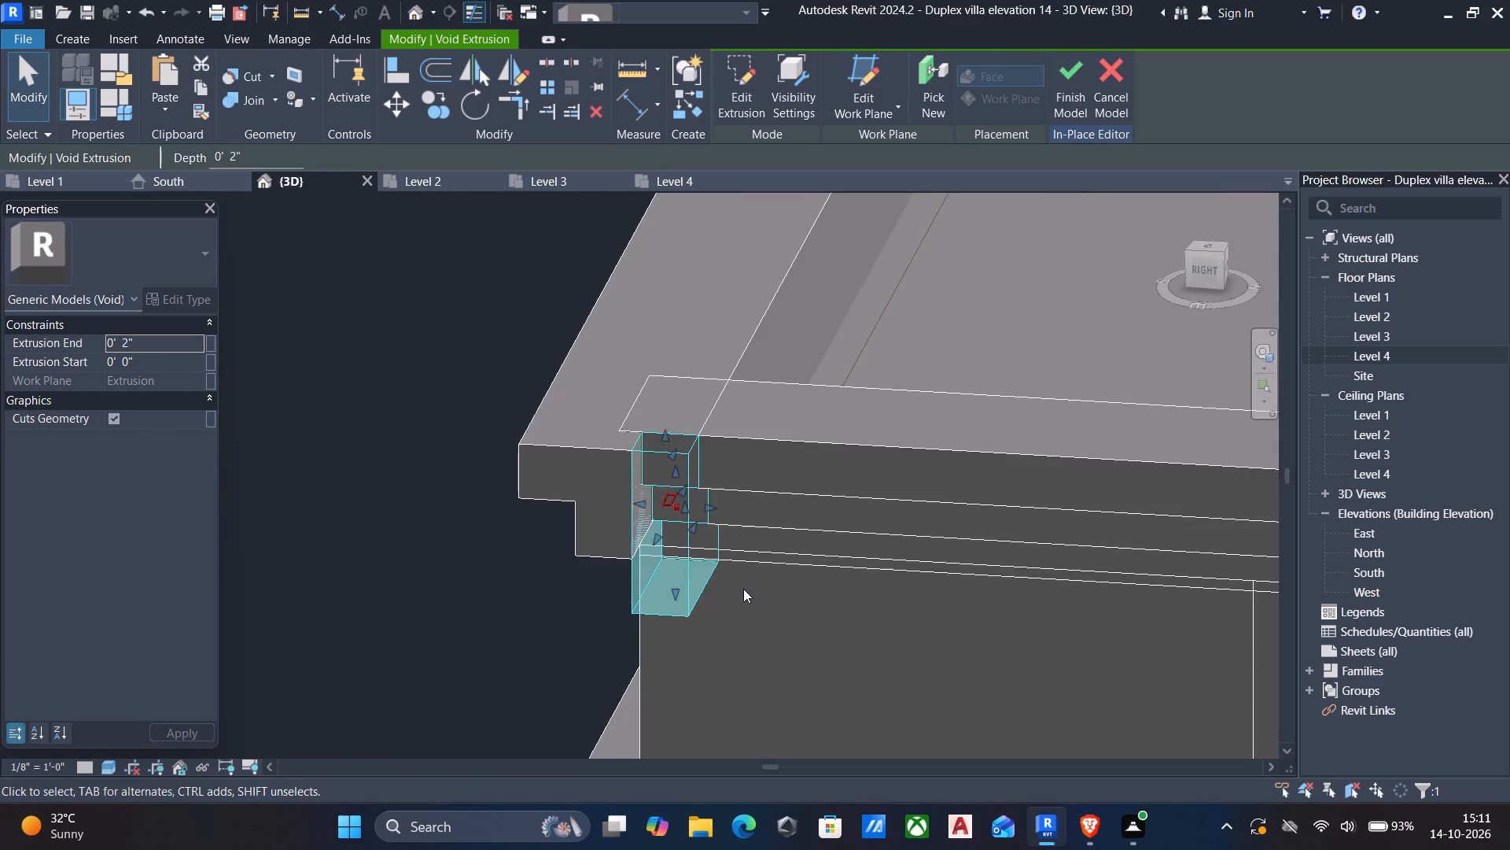
{"action": "middle_click_drag", "start_coordinate": [742, 589], "coordinate": [676, 486]}
{"action": "scroll", "coordinate": [664, 497], "scroll_direction": "up", "scroll_amount": 4}
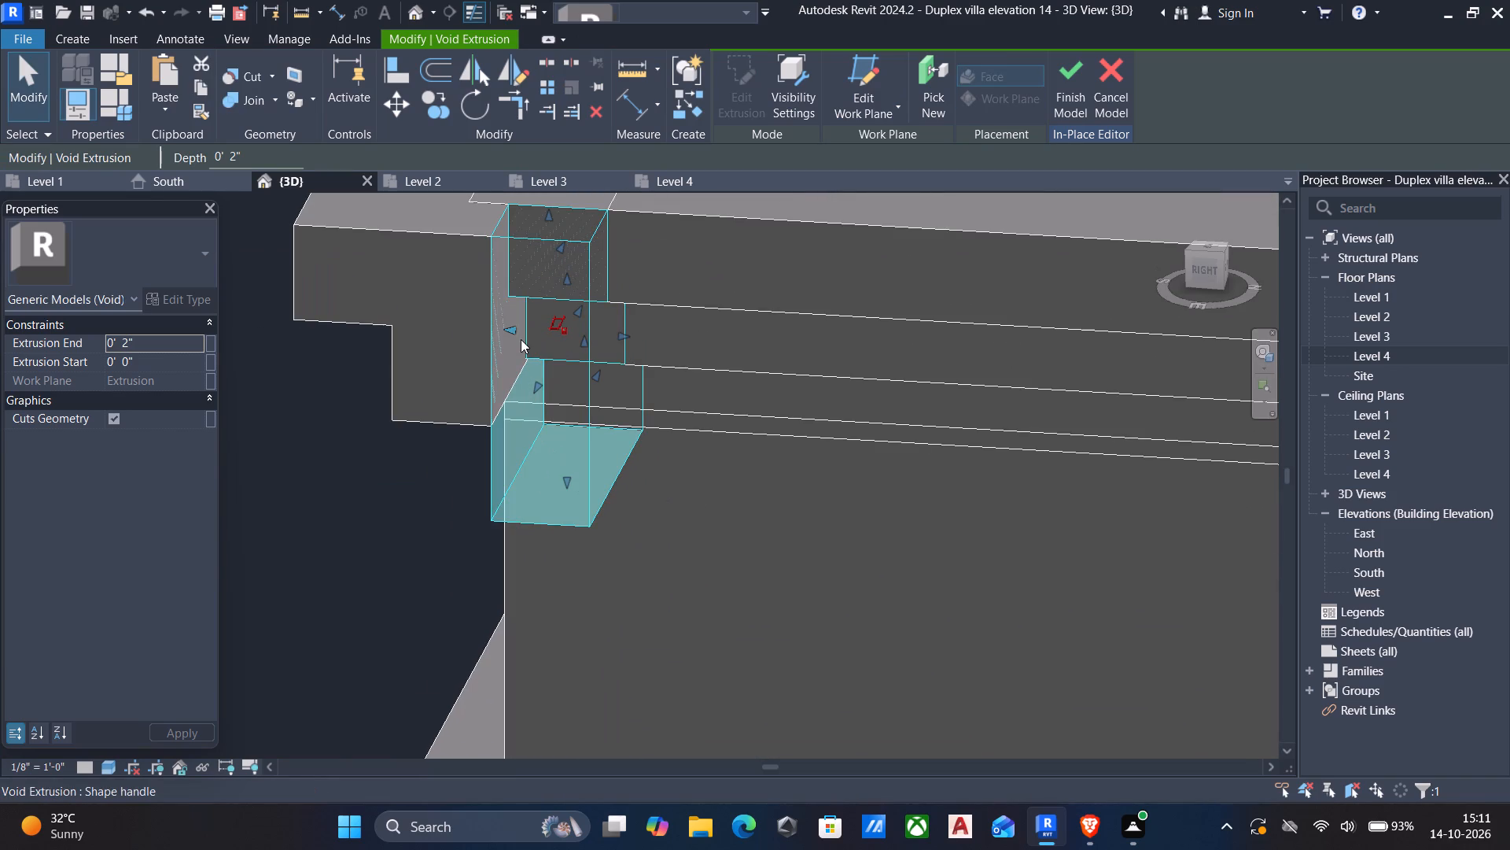
{"action": "left_click_drag", "start_coordinate": [515, 333], "coordinate": [251, 312]}
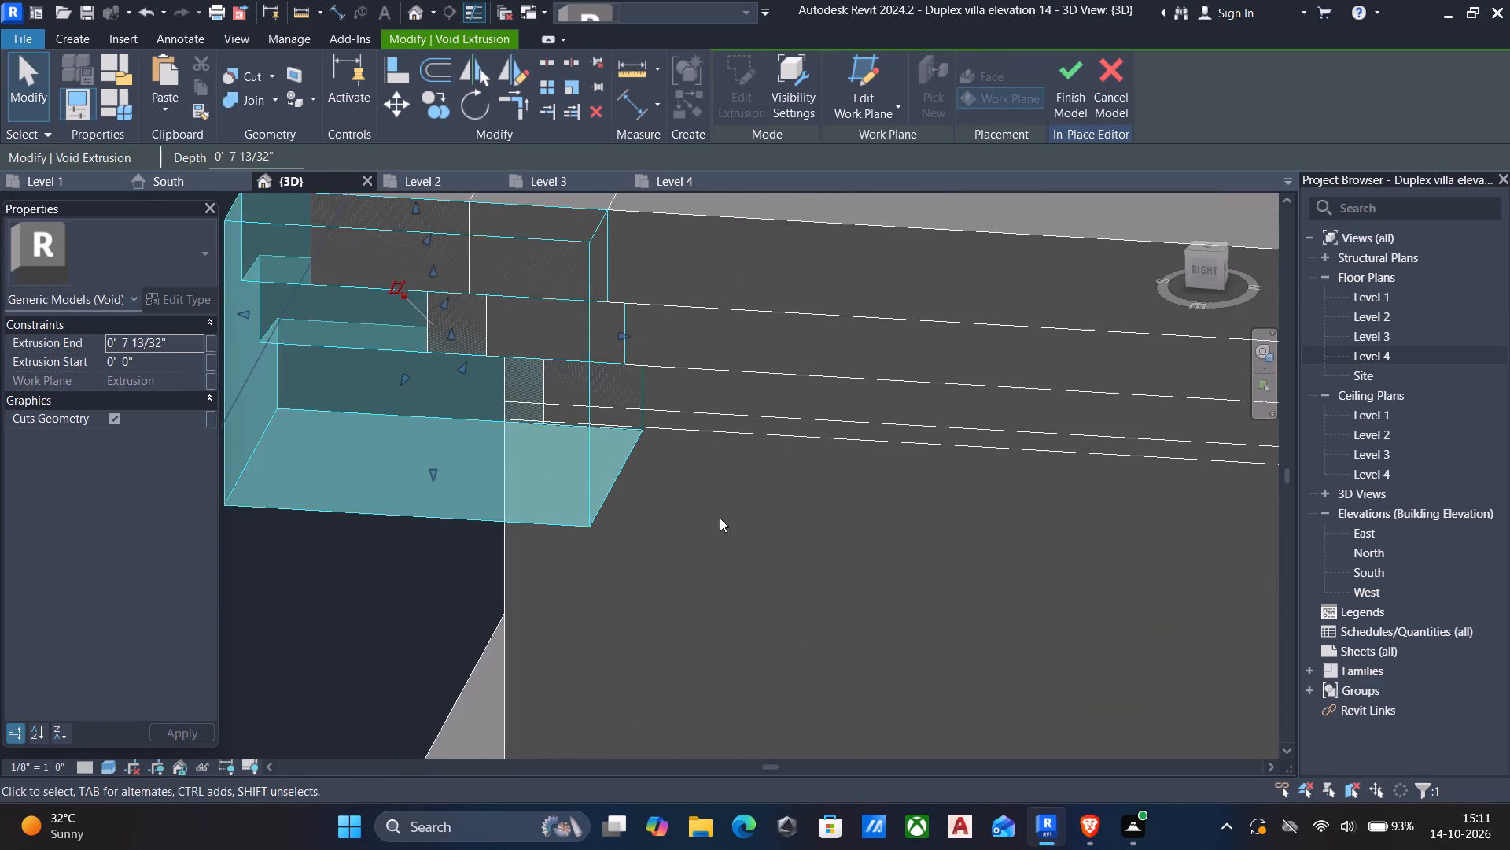
{"action": "scroll", "coordinate": [810, 553], "scroll_direction": "down", "scroll_amount": 6}
{"action": "key", "text": "Escape"}
Examine the cut cornice corner from below, checking where the void meets the undersides of the steps.
{"action": "middle_click_drag", "start_coordinate": [579, 541], "coordinate": [603, 494]}
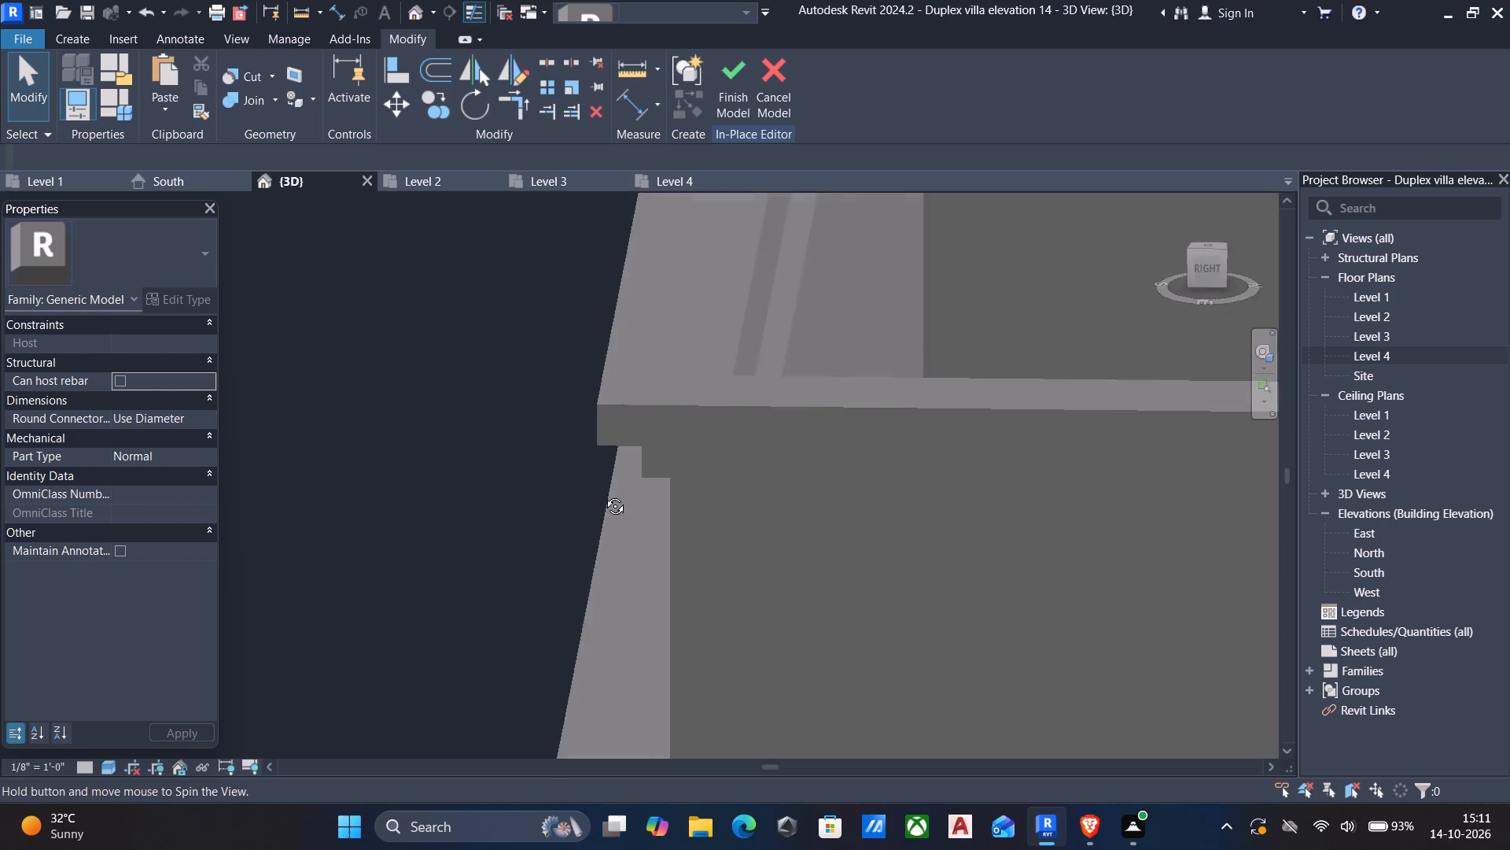
{"action": "middle_click_drag", "start_coordinate": [603, 494], "coordinate": [821, 329]}
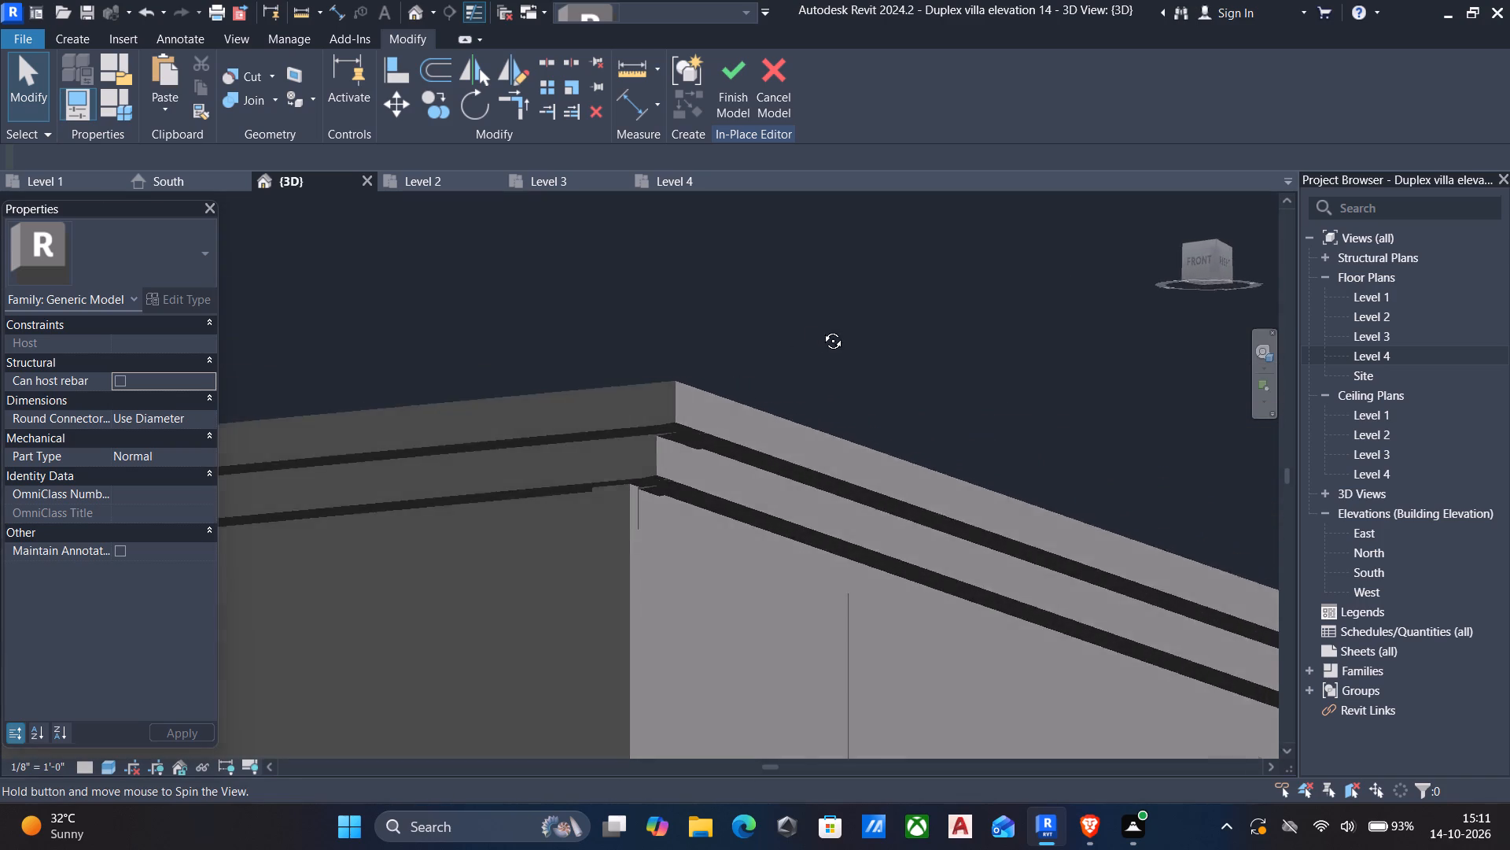
{"action": "middle_click_drag", "start_coordinate": [821, 329], "coordinate": [856, 327]}
{"action": "scroll", "coordinate": [710, 482], "scroll_direction": "up", "scroll_amount": 6}
{"action": "scroll", "coordinate": [665, 368], "scroll_direction": "up", "scroll_amount": 5}
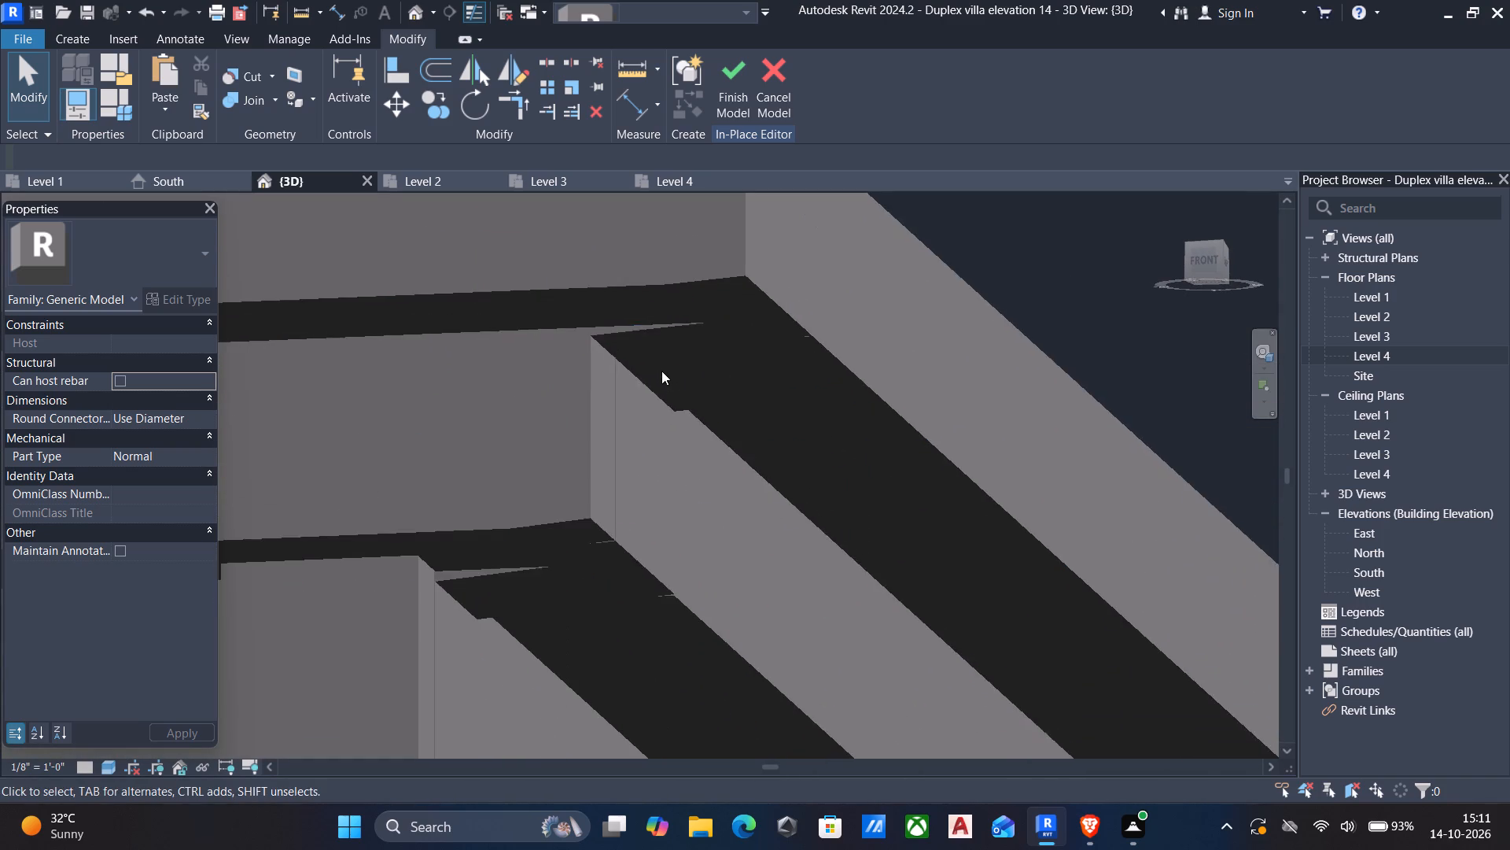
{"action": "scroll", "coordinate": [655, 337], "scroll_direction": "up", "scroll_amount": 5}
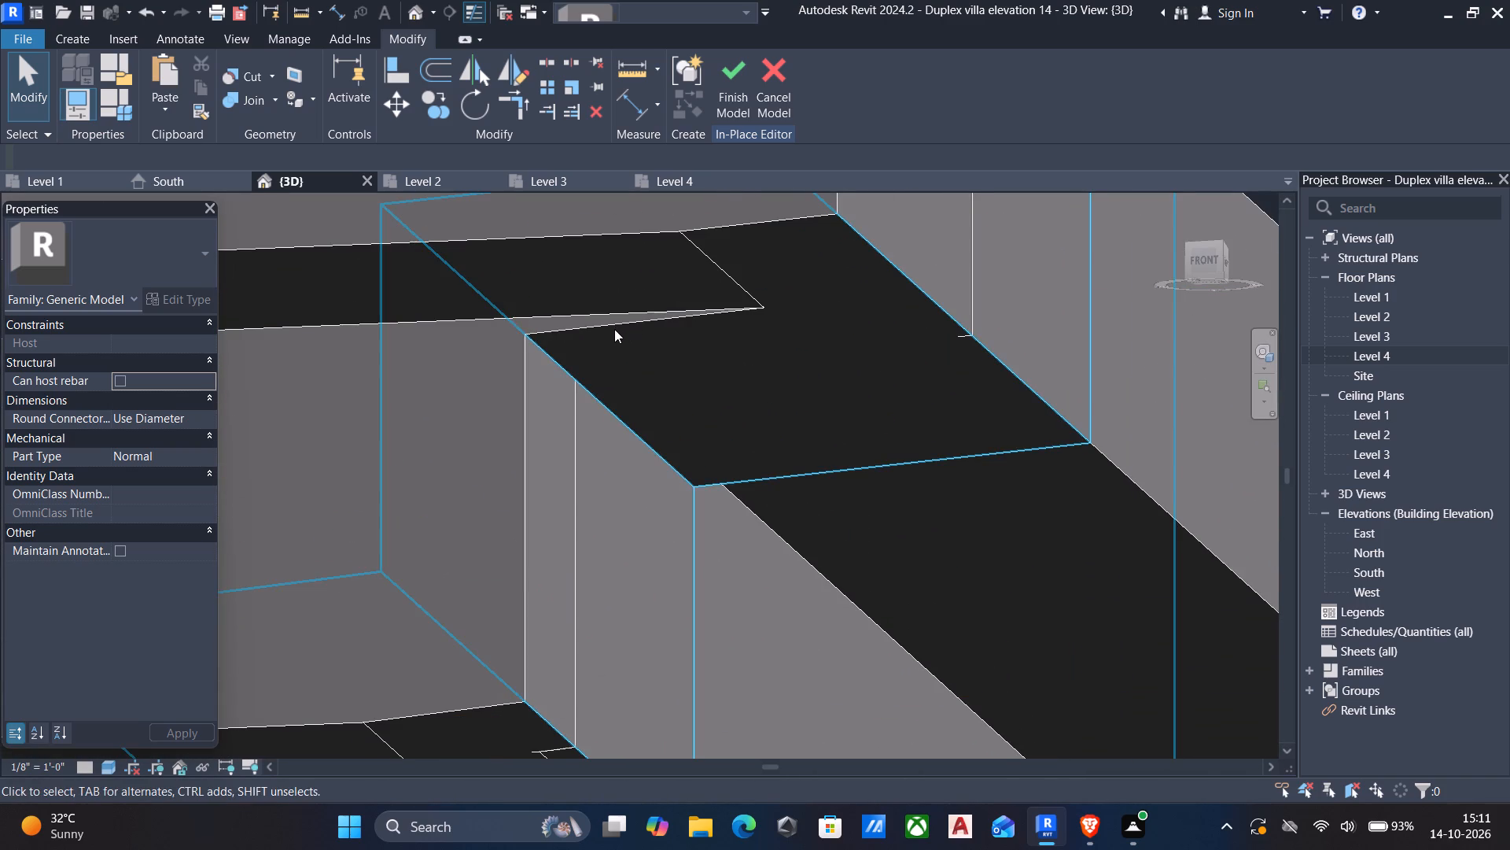
{"action": "scroll", "coordinate": [633, 334], "scroll_direction": "down", "scroll_amount": 12}
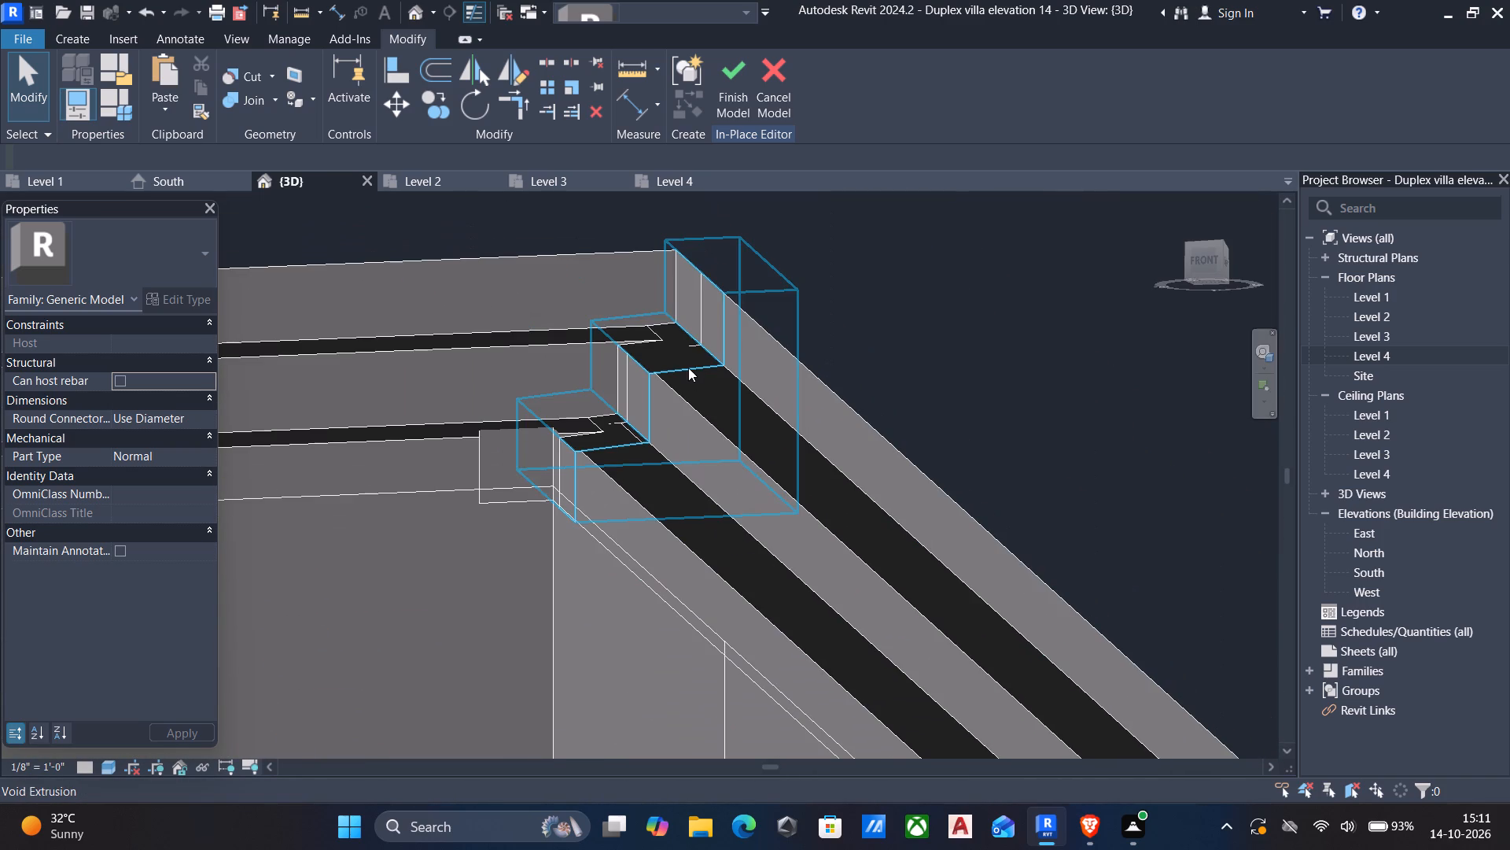
Reopen the void extrusion's stepped profile sketch for editing.
{"action": "left_click", "coordinate": [688, 368]}
{"action": "left_click", "coordinate": [731, 62]}
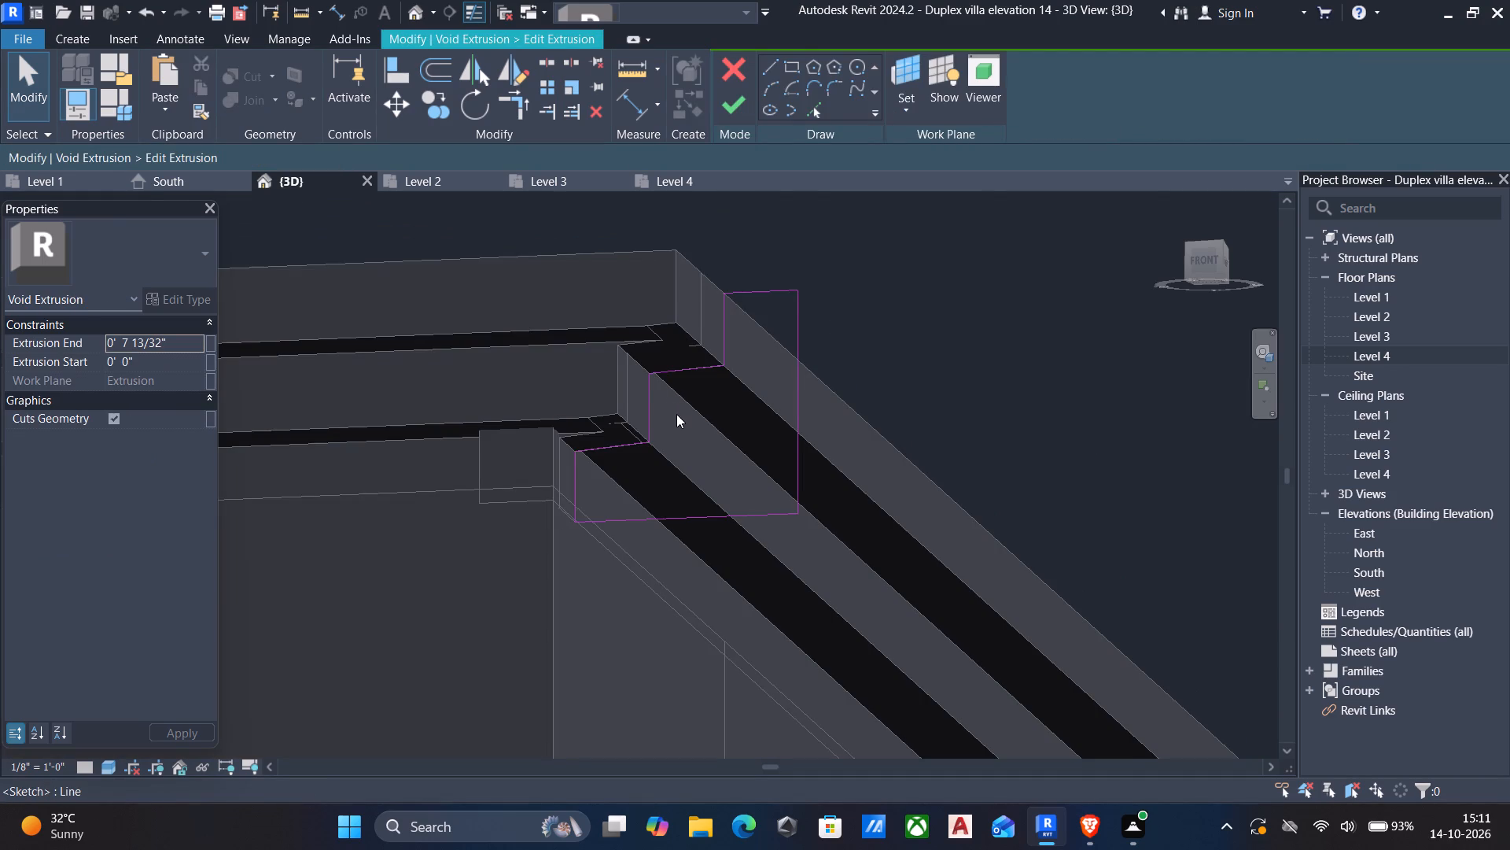
Sketch a level line about 3/4" long from the upper ledge's inner corner along the top step's true underside edge.
{"action": "middle_click_drag", "start_coordinate": [676, 414], "coordinate": [758, 268], "text": "shift"}
{"action": "middle_click_drag", "start_coordinate": [747, 317], "coordinate": [726, 370], "text": "shift"}
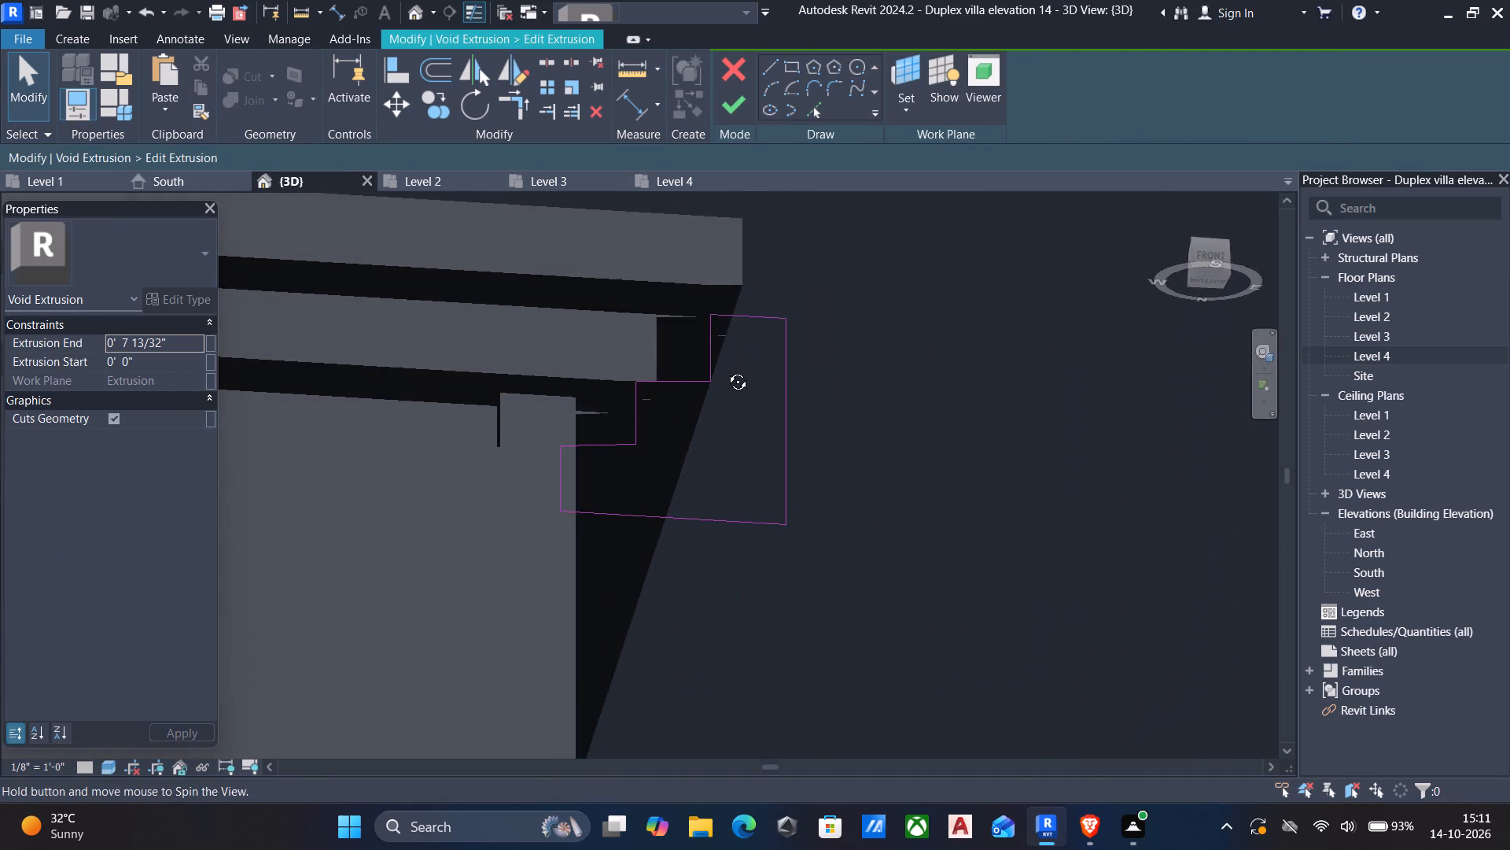
{"action": "middle_click_drag", "start_coordinate": [726, 370], "coordinate": [461, 500], "text": "shift"}
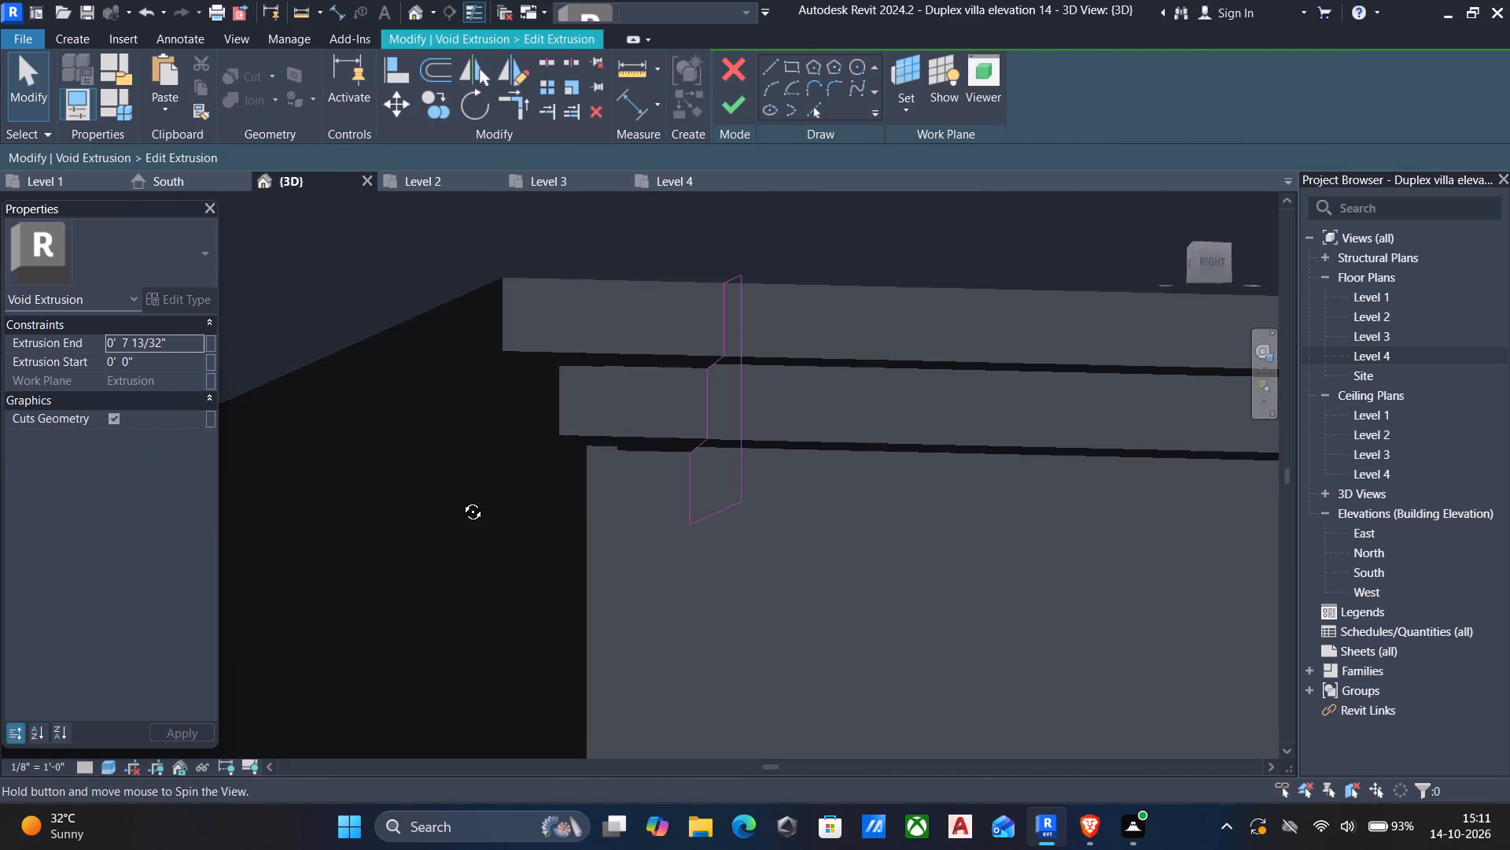
{"action": "middle_click_drag", "start_coordinate": [461, 500], "coordinate": [253, 501], "text": "shift"}
{"action": "middle_click_drag", "start_coordinate": [827, 436], "coordinate": [738, 435], "text": "shift"}
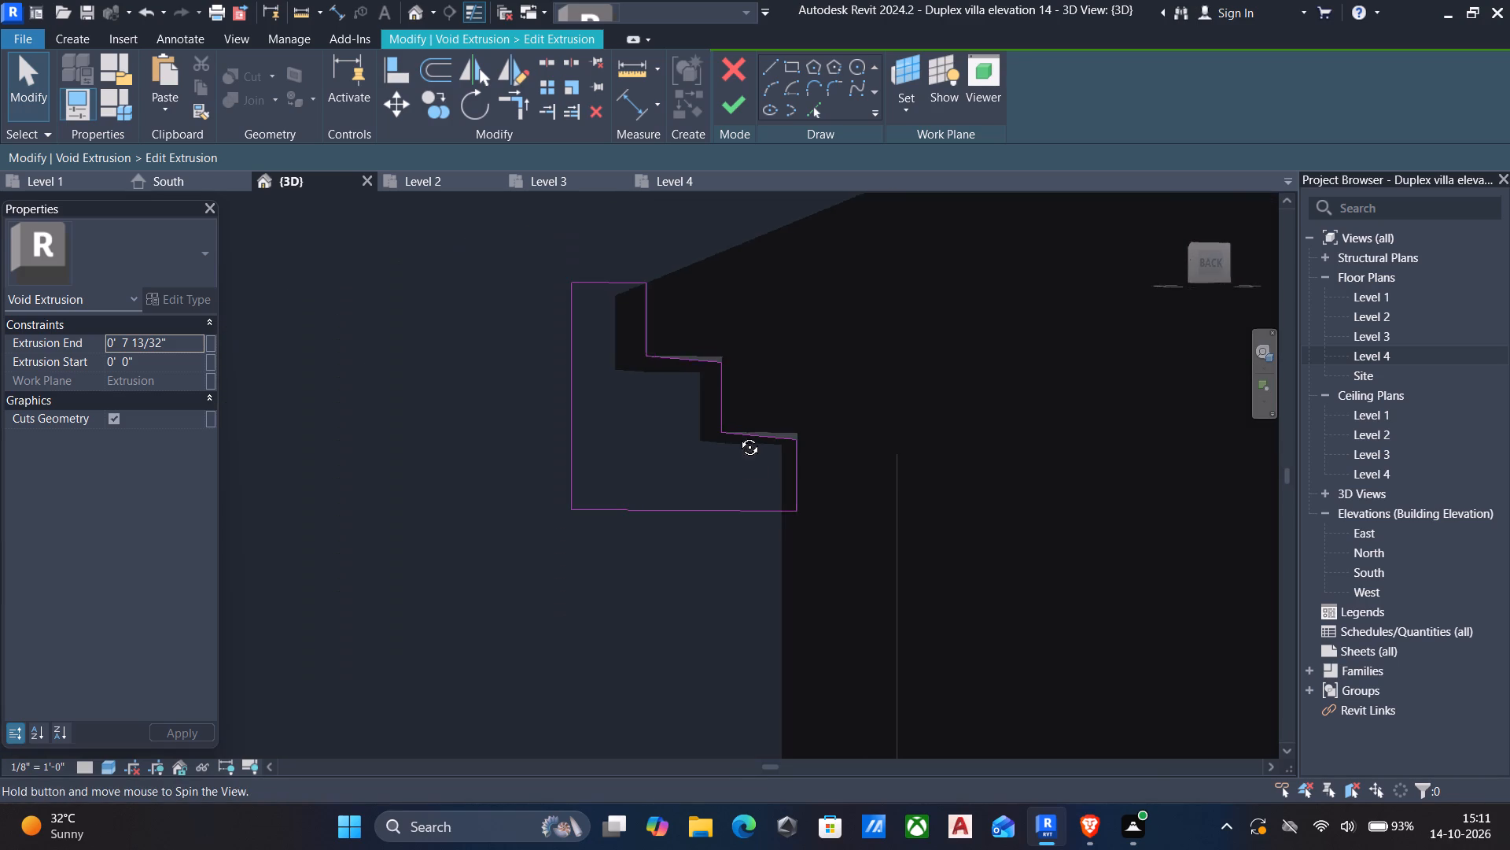
{"action": "middle_click_drag", "start_coordinate": [738, 435], "coordinate": [733, 468], "text": "shift"}
{"action": "scroll", "coordinate": [701, 371], "scroll_direction": "up", "scroll_amount": 11}
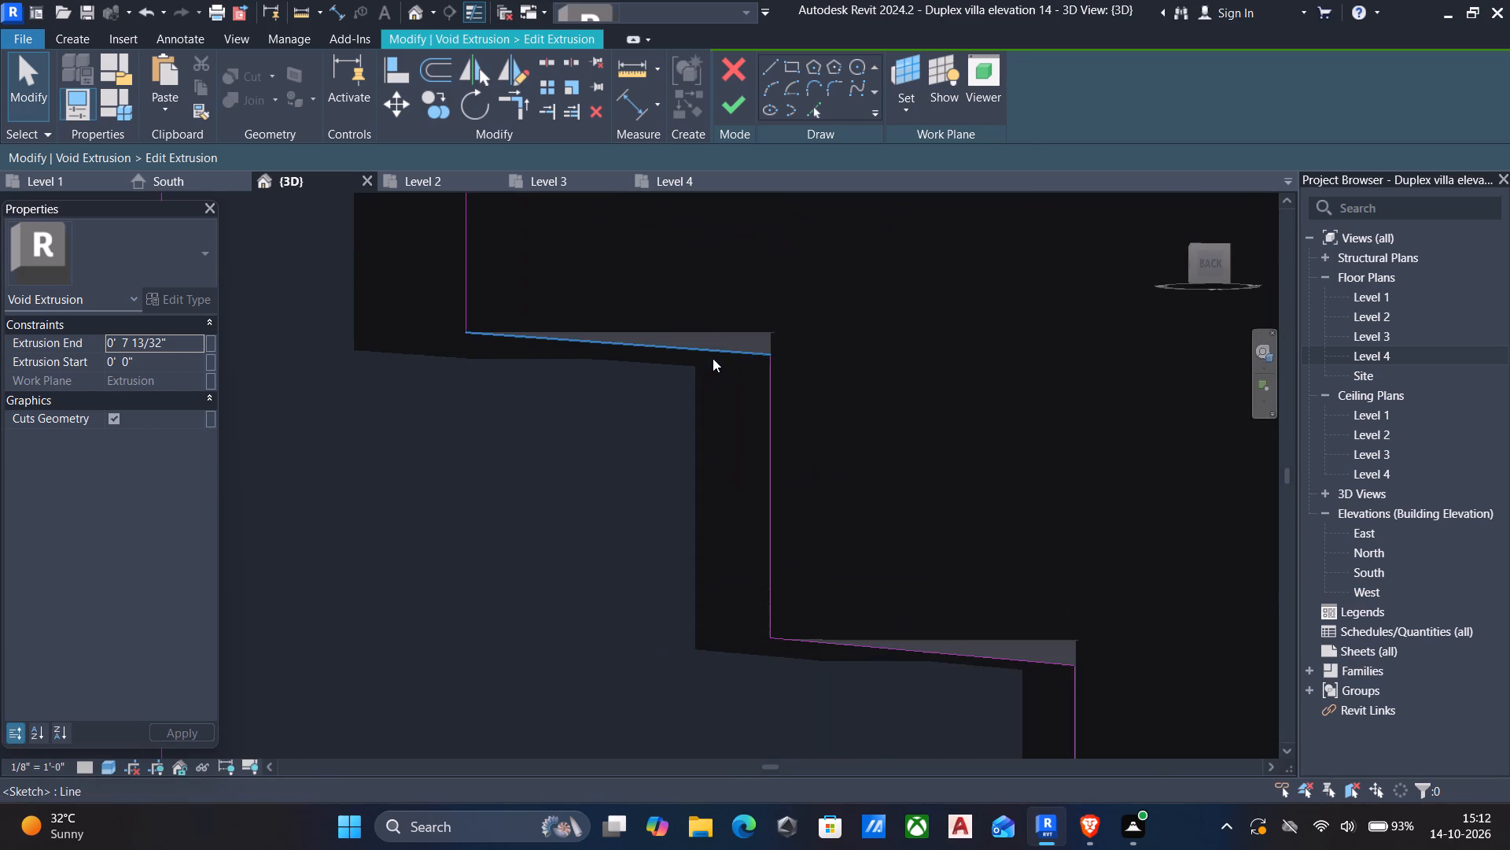
{"action": "scroll", "coordinate": [732, 346], "scroll_direction": "up", "scroll_amount": 5}
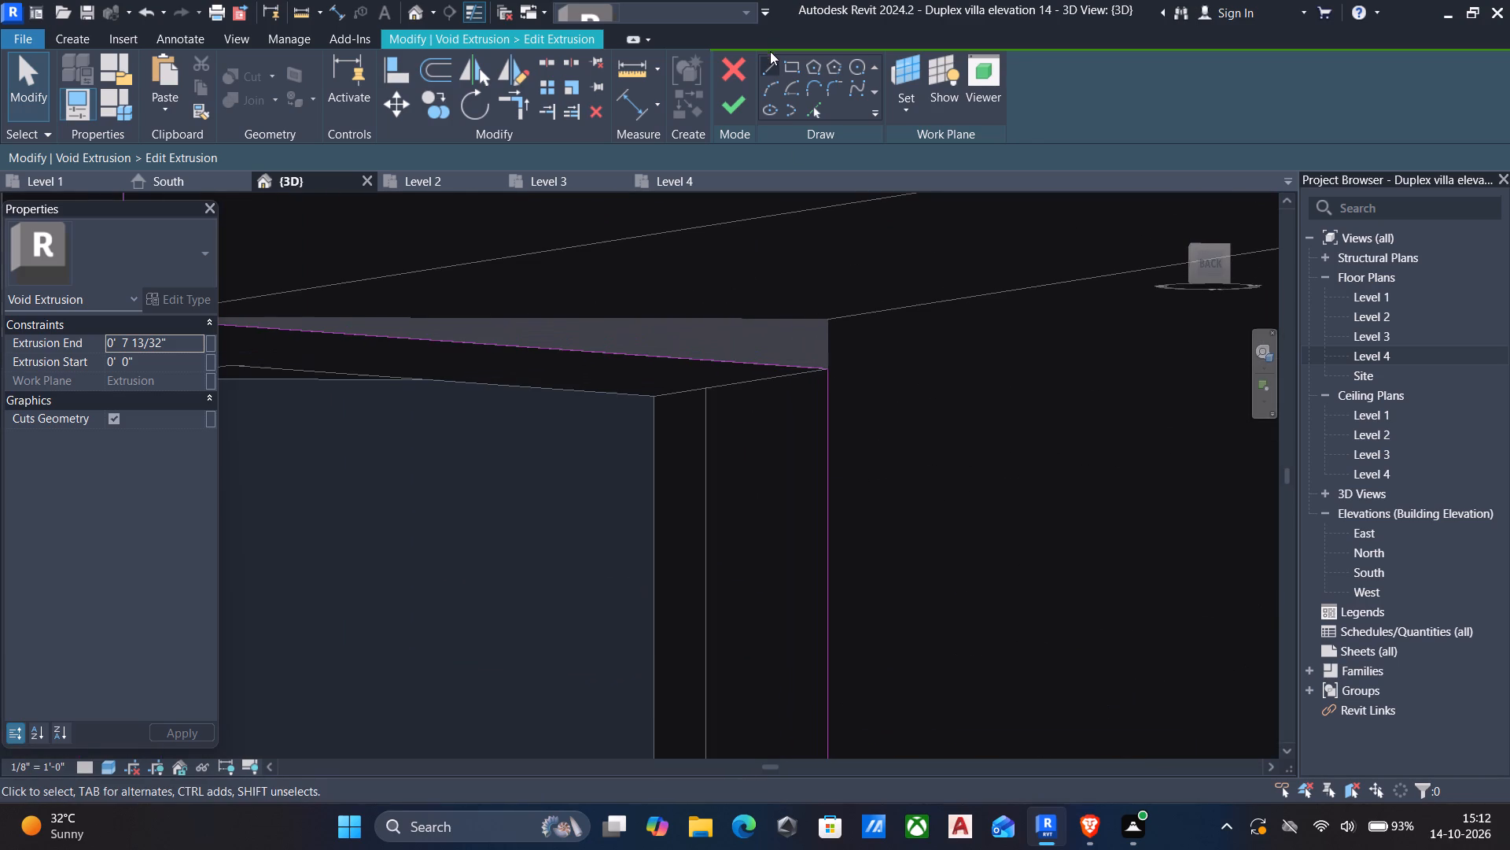
{"action": "left_click", "coordinate": [771, 65]}
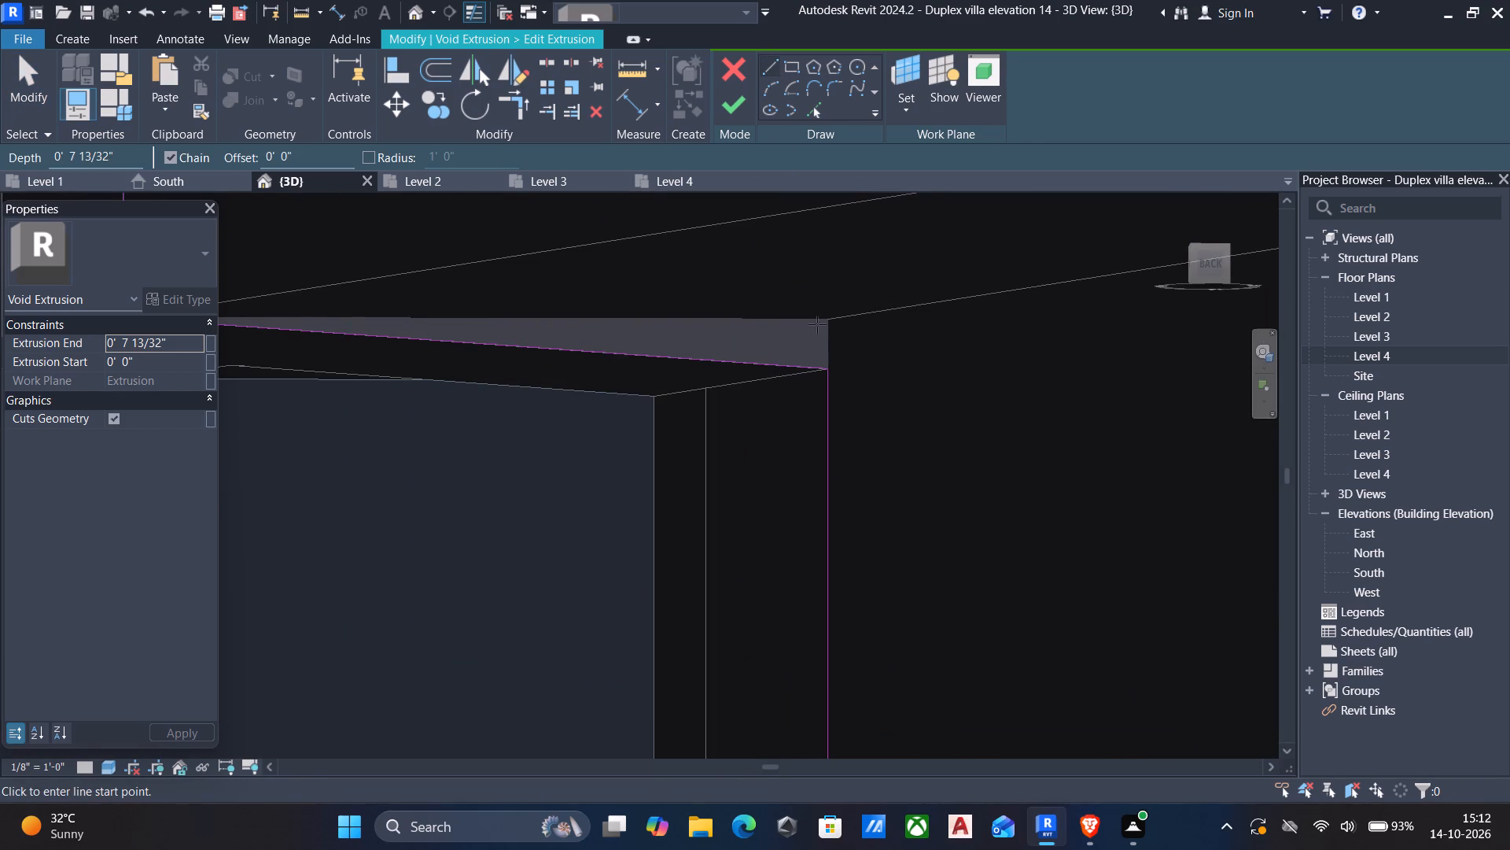
{"action": "left_click", "coordinate": [827, 320]}
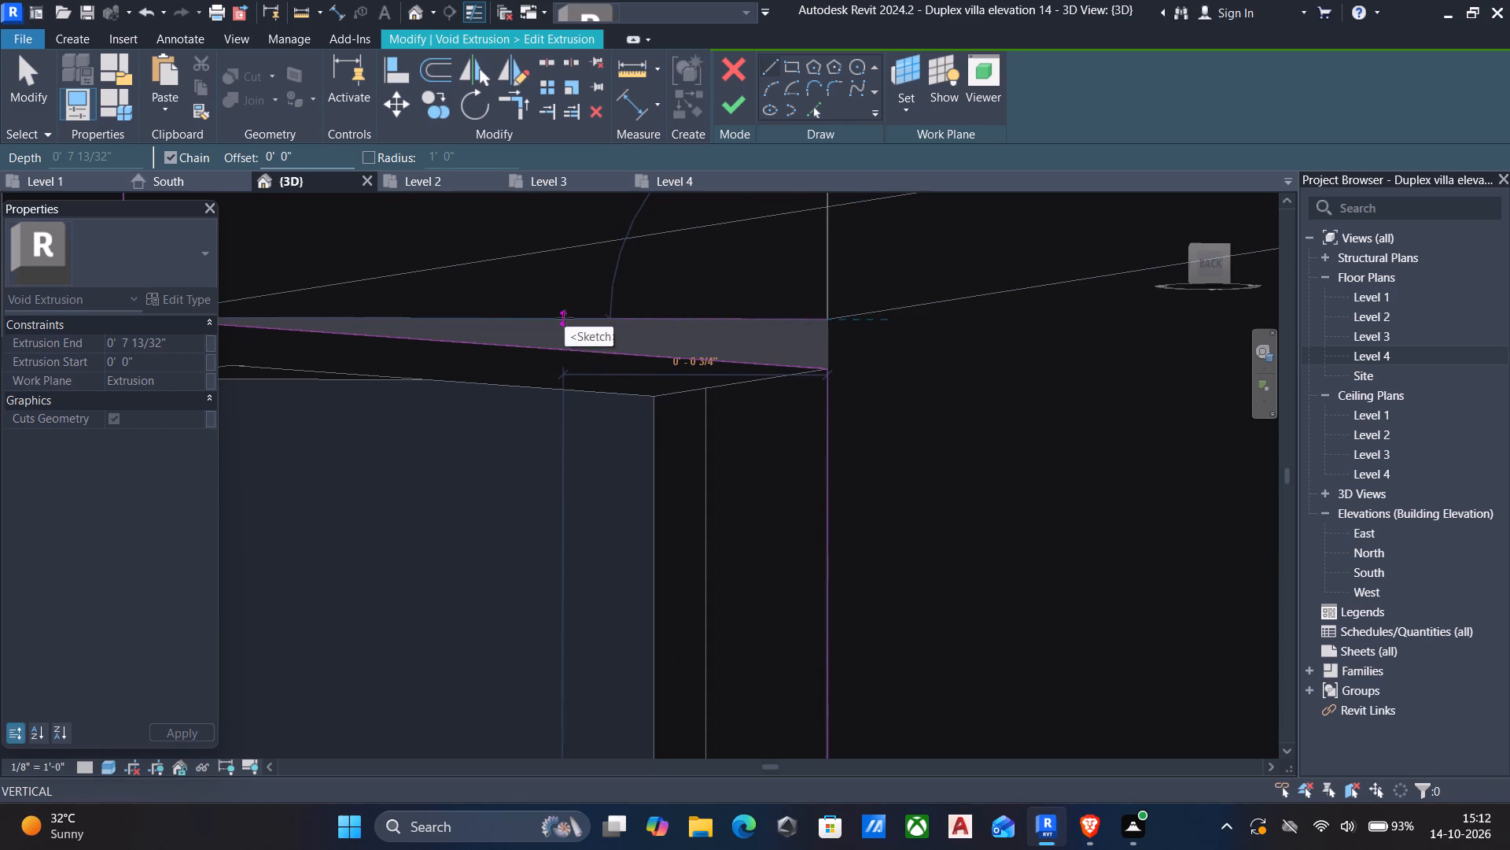
{"action": "left_click", "coordinate": [565, 318]}
{"action": "key", "text": "Escape"}
Trim and extend the new level line into corners with the second step's and top step's vertical lines.
{"action": "middle_click_drag", "start_coordinate": [670, 422], "coordinate": [708, 131]}
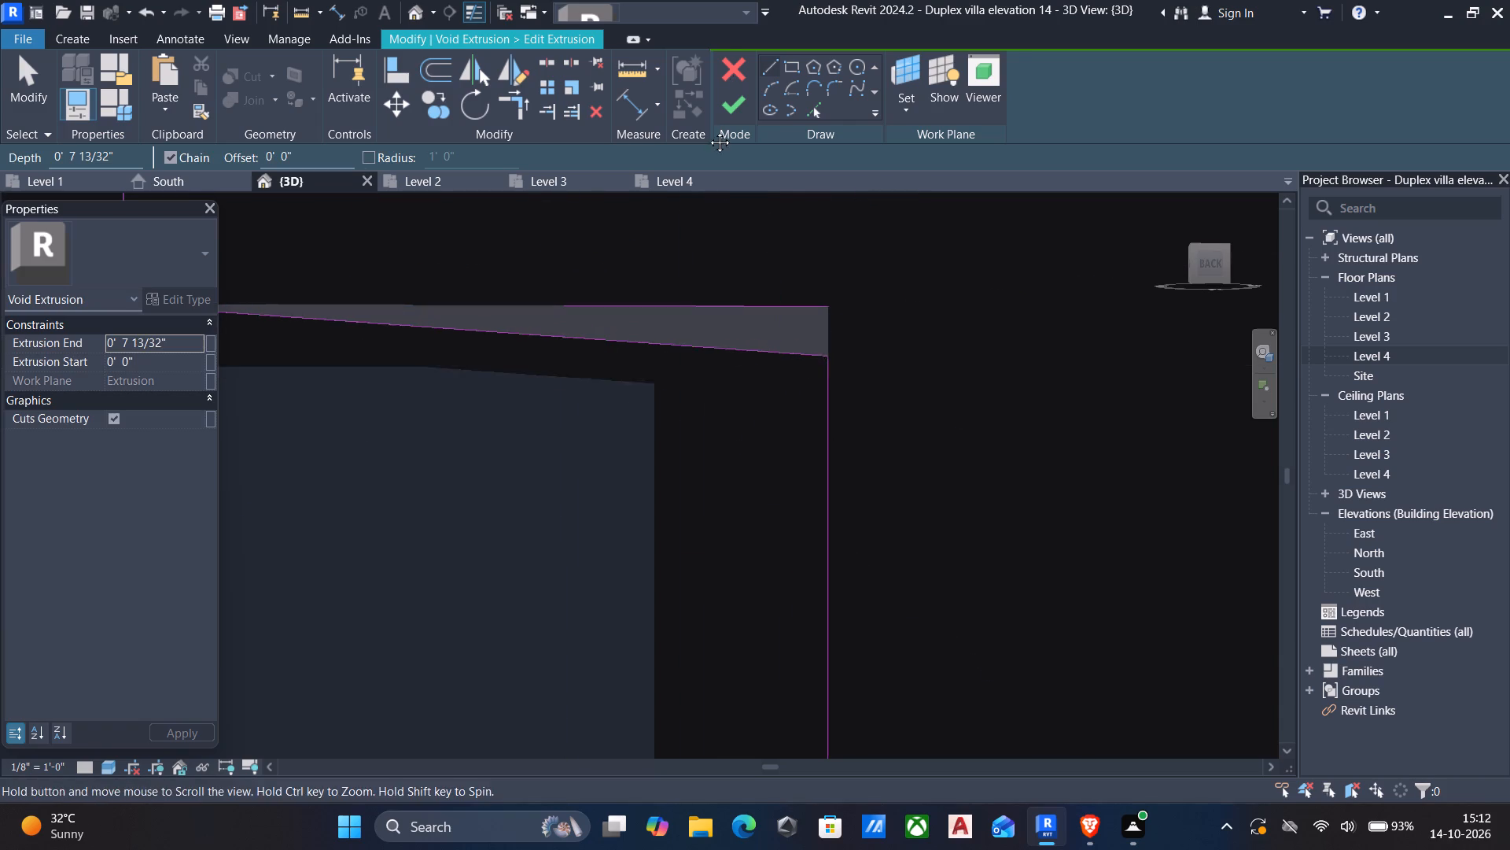
{"action": "middle_click_drag", "start_coordinate": [708, 131], "coordinate": [720, 39]}
{"action": "scroll", "coordinate": [720, 39], "scroll_direction": "down", "scroll_amount": 5}
{"action": "scroll", "coordinate": [680, 302], "scroll_direction": "down", "scroll_amount": 5}
{"action": "middle_click_drag", "start_coordinate": [679, 400], "coordinate": [683, 617]}
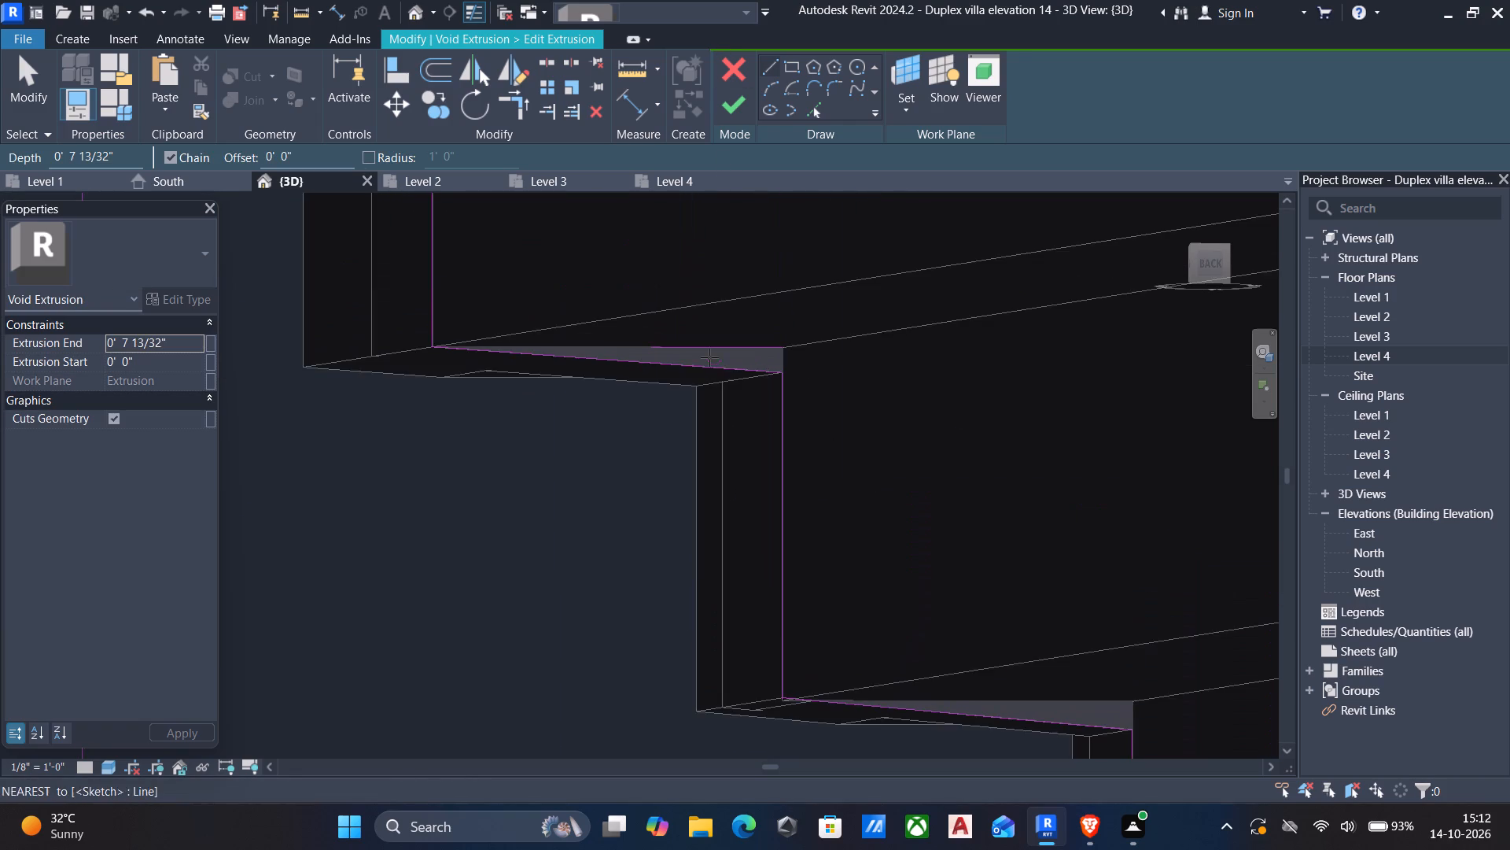
{"action": "middle_click_drag", "start_coordinate": [709, 366], "coordinate": [669, 641]}
{"action": "scroll", "coordinate": [637, 552], "scroll_direction": "down", "scroll_amount": 1}
{"action": "middle_click_drag", "start_coordinate": [635, 549], "coordinate": [676, 454]}
{"action": "middle_click_drag", "start_coordinate": [654, 494], "coordinate": [687, 453]}
{"action": "middle_click_drag", "start_coordinate": [648, 593], "coordinate": [648, 455]}
{"action": "middle_click_drag", "start_coordinate": [668, 490], "coordinate": [640, 545]}
{"action": "scroll", "coordinate": [636, 552], "scroll_direction": "down", "scroll_amount": 5}
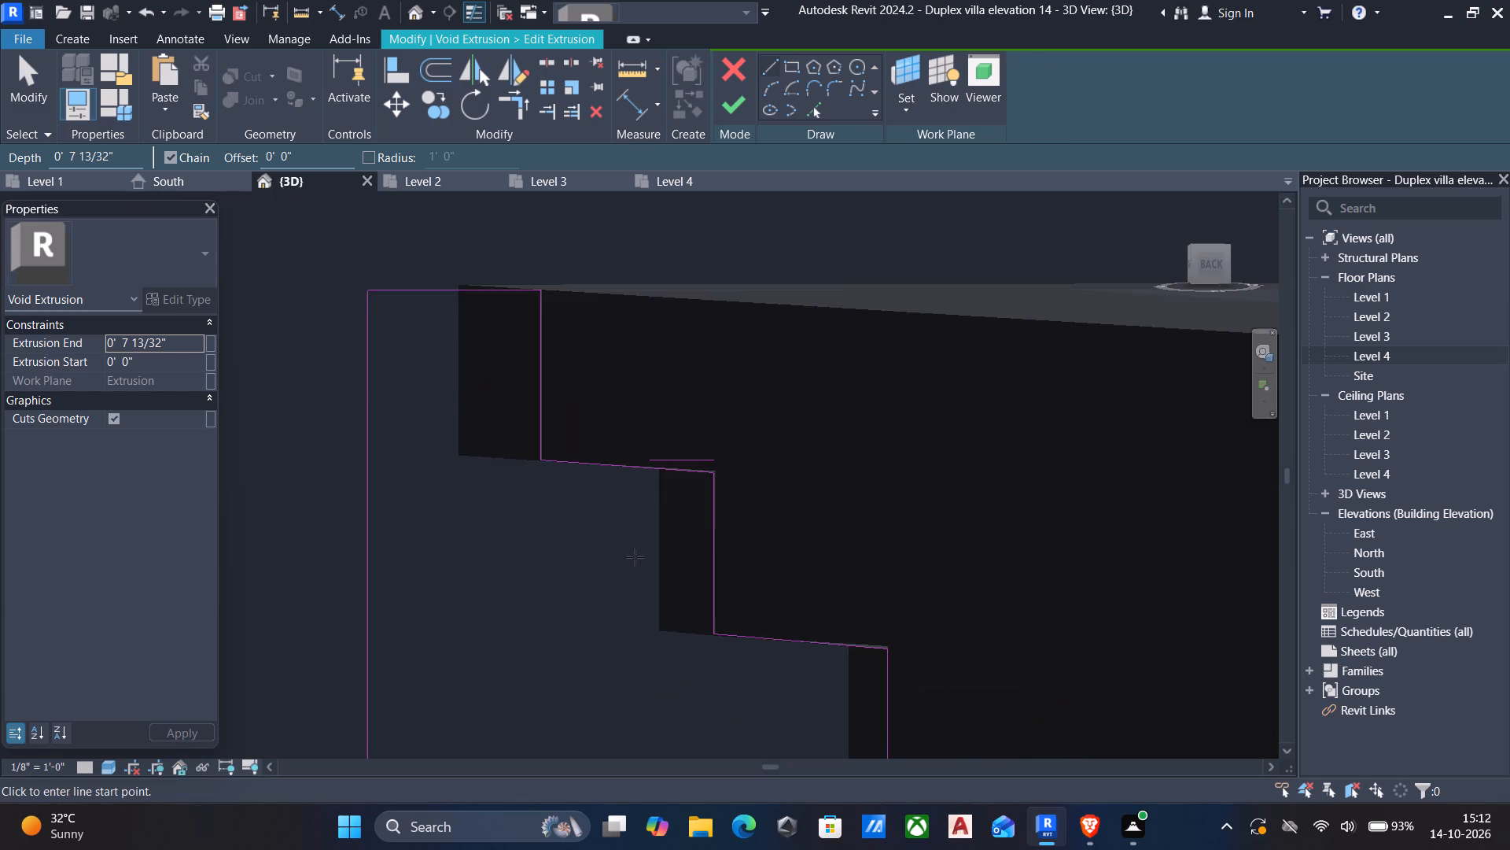
{"action": "middle_click_drag", "start_coordinate": [632, 557], "coordinate": [612, 545], "text": "shift"}
{"action": "scroll", "coordinate": [639, 527], "scroll_direction": "up", "scroll_amount": 1}
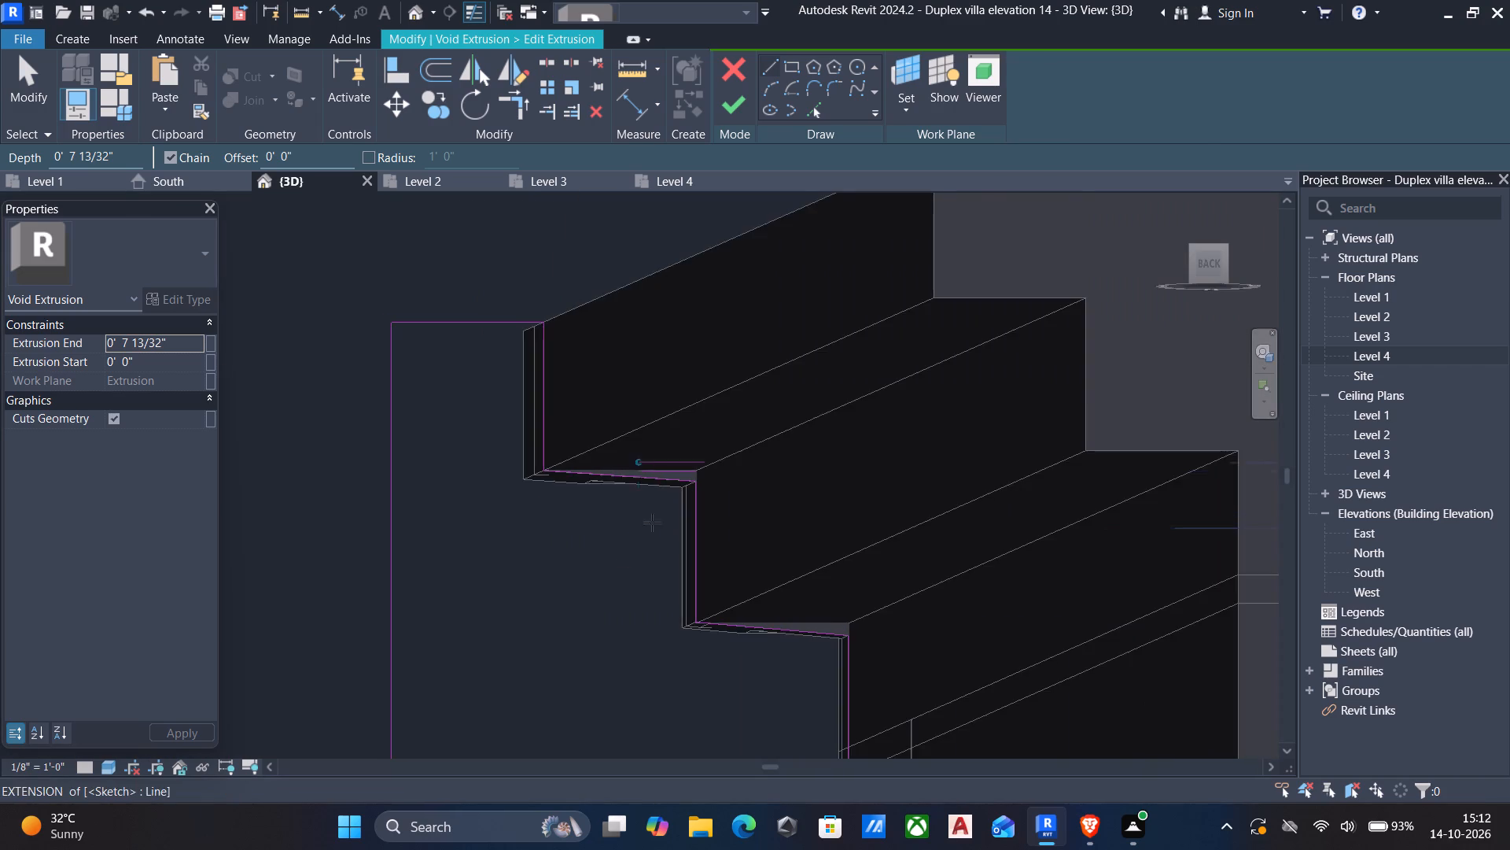
{"action": "scroll", "coordinate": [652, 523], "scroll_direction": "up", "scroll_amount": 6}
{"action": "key", "text": "Escape"}
{"action": "key", "text": "t"}
{"action": "key", "text": "r"}
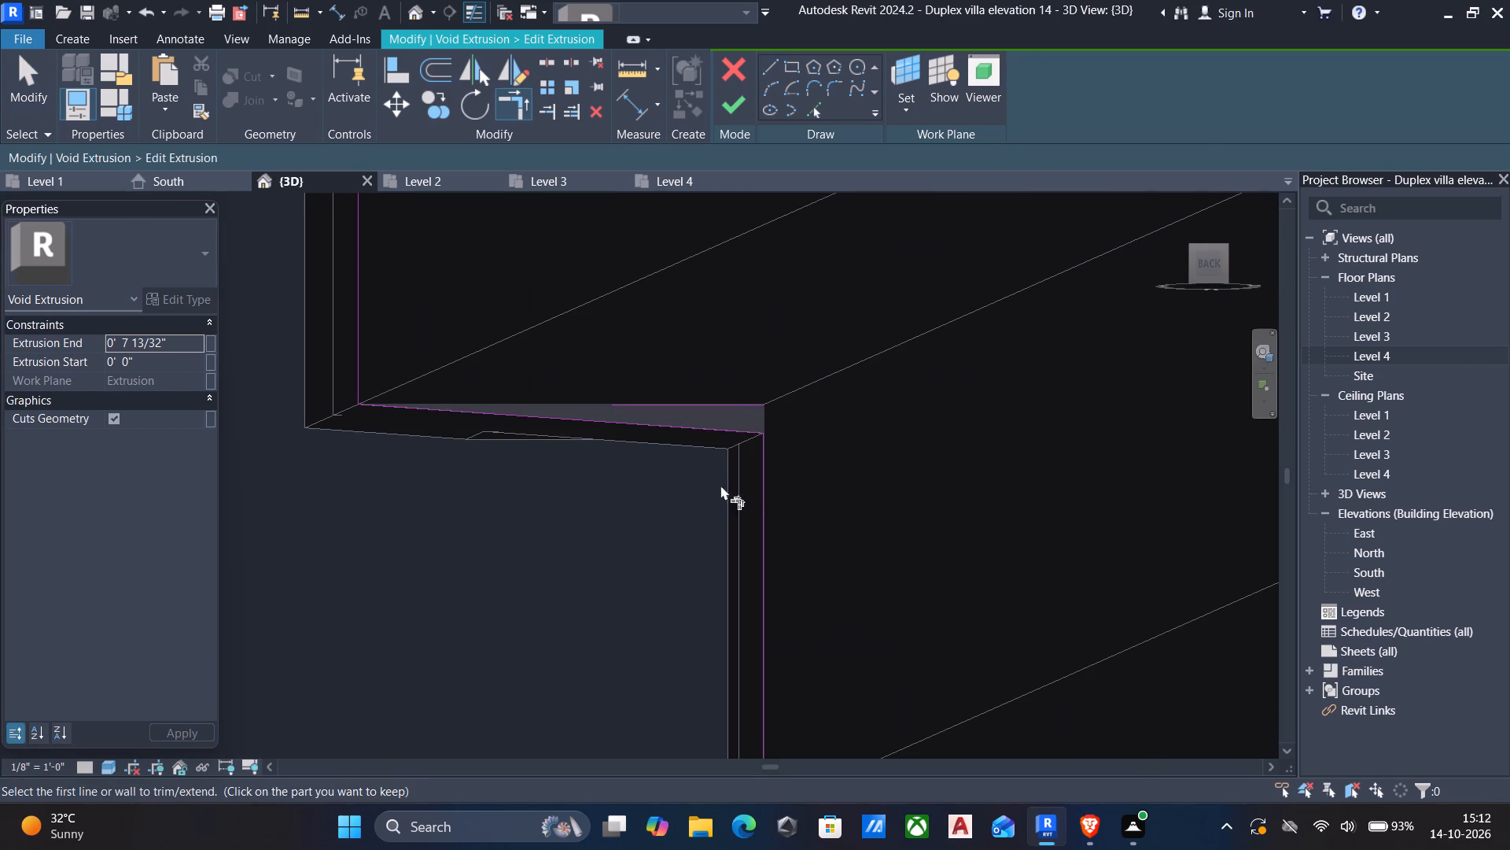
{"action": "left_click", "coordinate": [758, 488]}
{"action": "left_click", "coordinate": [738, 403]}
{"action": "left_click", "coordinate": [358, 343]}
{"action": "left_click", "coordinate": [684, 403]}
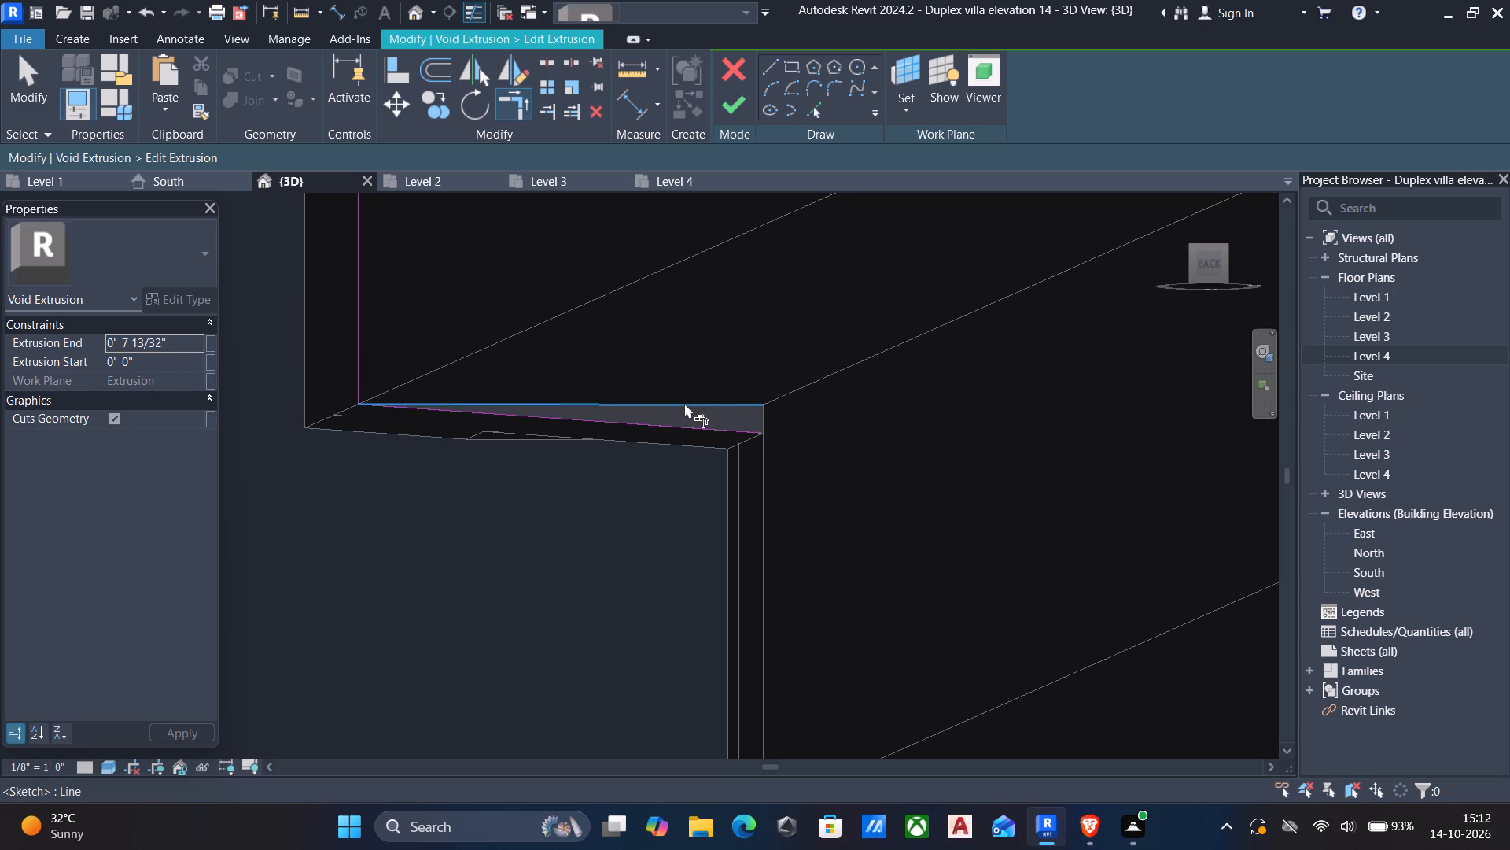
{"action": "key", "text": "Escape"}
{"action": "key", "text": "Escape"}
Delete the old sloping sketch line under the top step.
{"action": "left_click", "coordinate": [674, 431]}
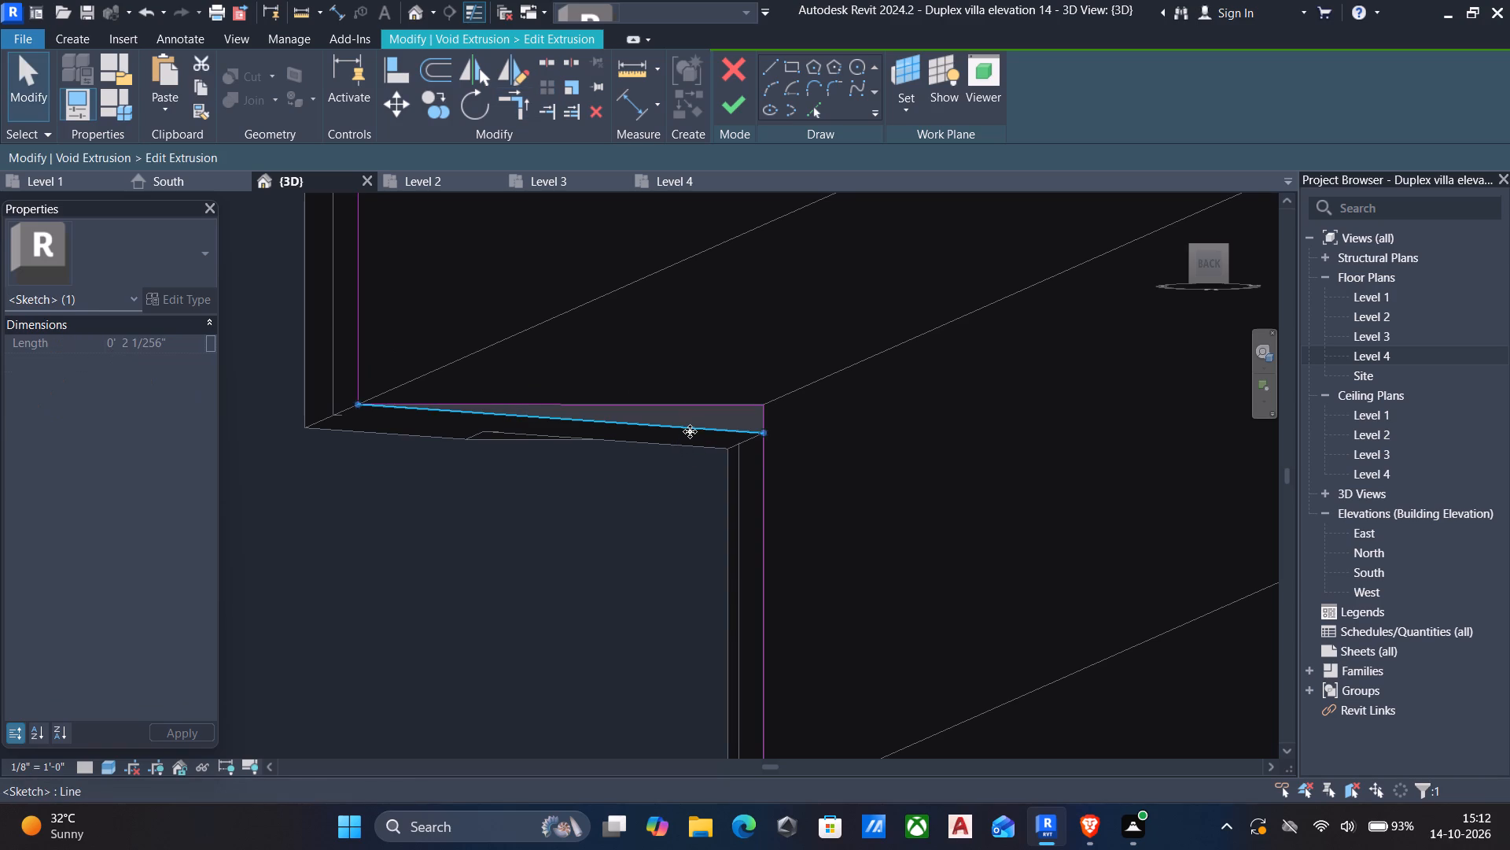
{"action": "key", "text": "Delete"}
Sketch a short level line about 27/128" long on the lower ledge's true edge, above its sloping profile line.
{"action": "middle_click_drag", "start_coordinate": [695, 494], "coordinate": [671, 390]}
{"action": "scroll", "coordinate": [629, 447], "scroll_direction": "down", "scroll_amount": 1}
{"action": "middle_click_drag", "start_coordinate": [626, 469], "coordinate": [624, 449]}
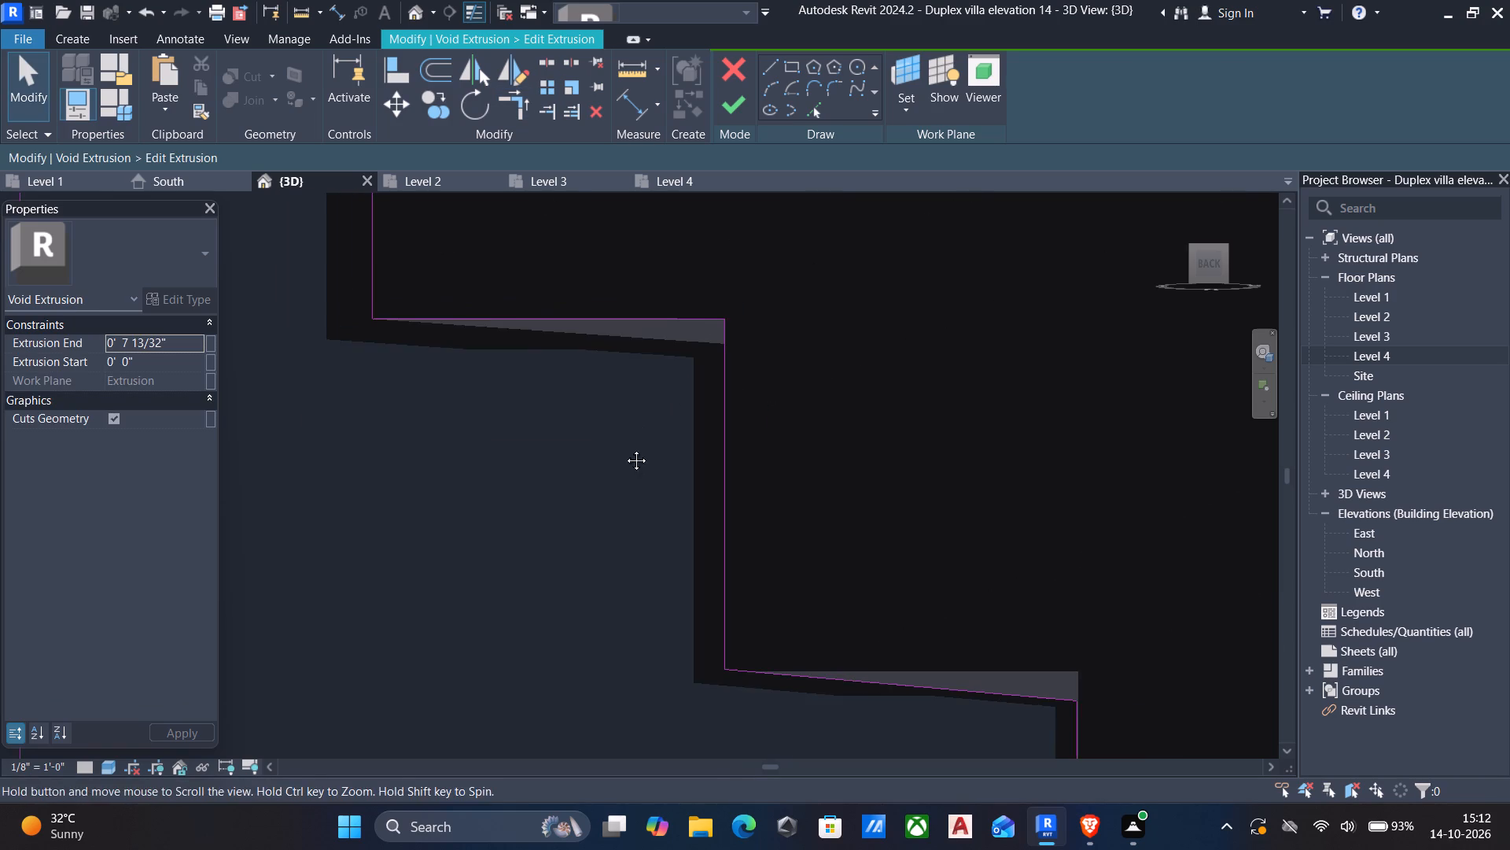
{"action": "middle_click_drag", "start_coordinate": [624, 449], "coordinate": [627, 338]}
{"action": "middle_click_drag", "start_coordinate": [689, 532], "coordinate": [610, 452]}
{"action": "left_click", "coordinate": [771, 65]}
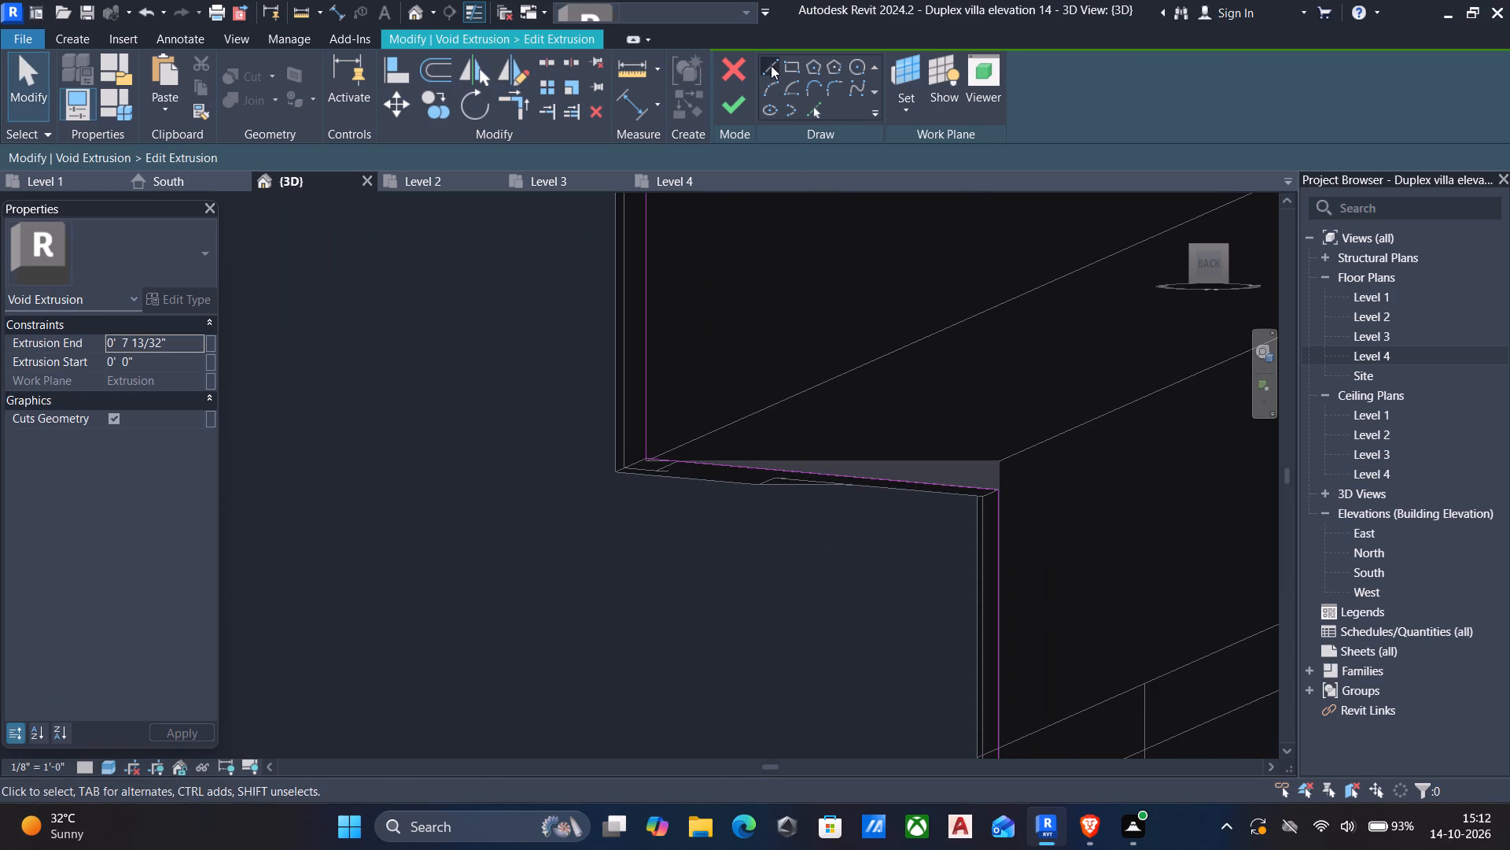
{"action": "scroll", "coordinate": [1036, 555], "scroll_direction": "up", "scroll_amount": 5}
{"action": "scroll", "coordinate": [982, 445], "scroll_direction": "up", "scroll_amount": 4}
{"action": "middle_click_drag", "start_coordinate": [982, 445], "coordinate": [979, 526]}
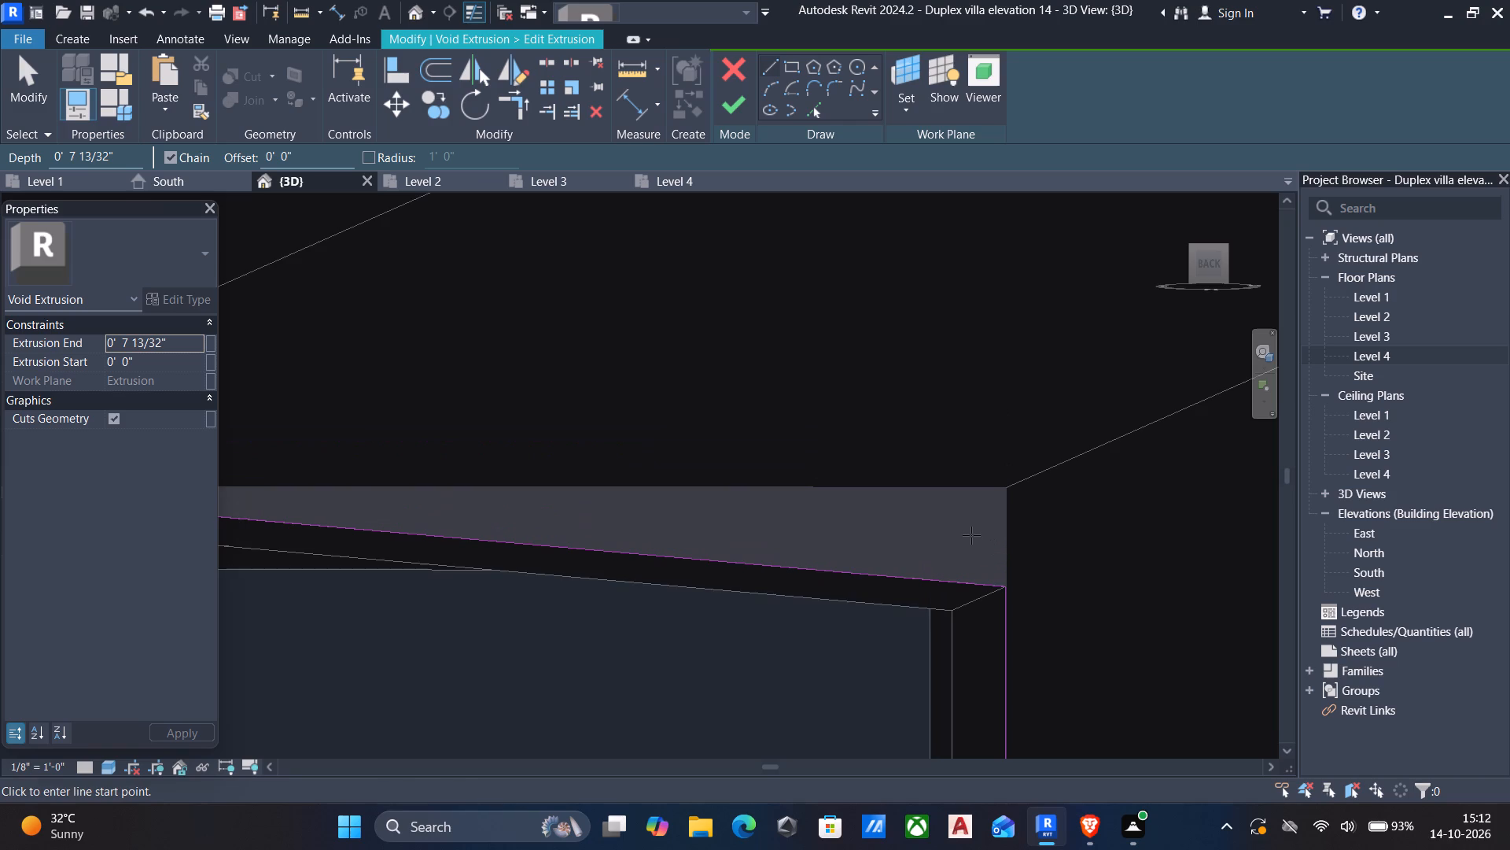
{"action": "middle_click", "coordinate": [971, 535]}
{"action": "middle_click_drag", "start_coordinate": [960, 514], "coordinate": [922, 651]}
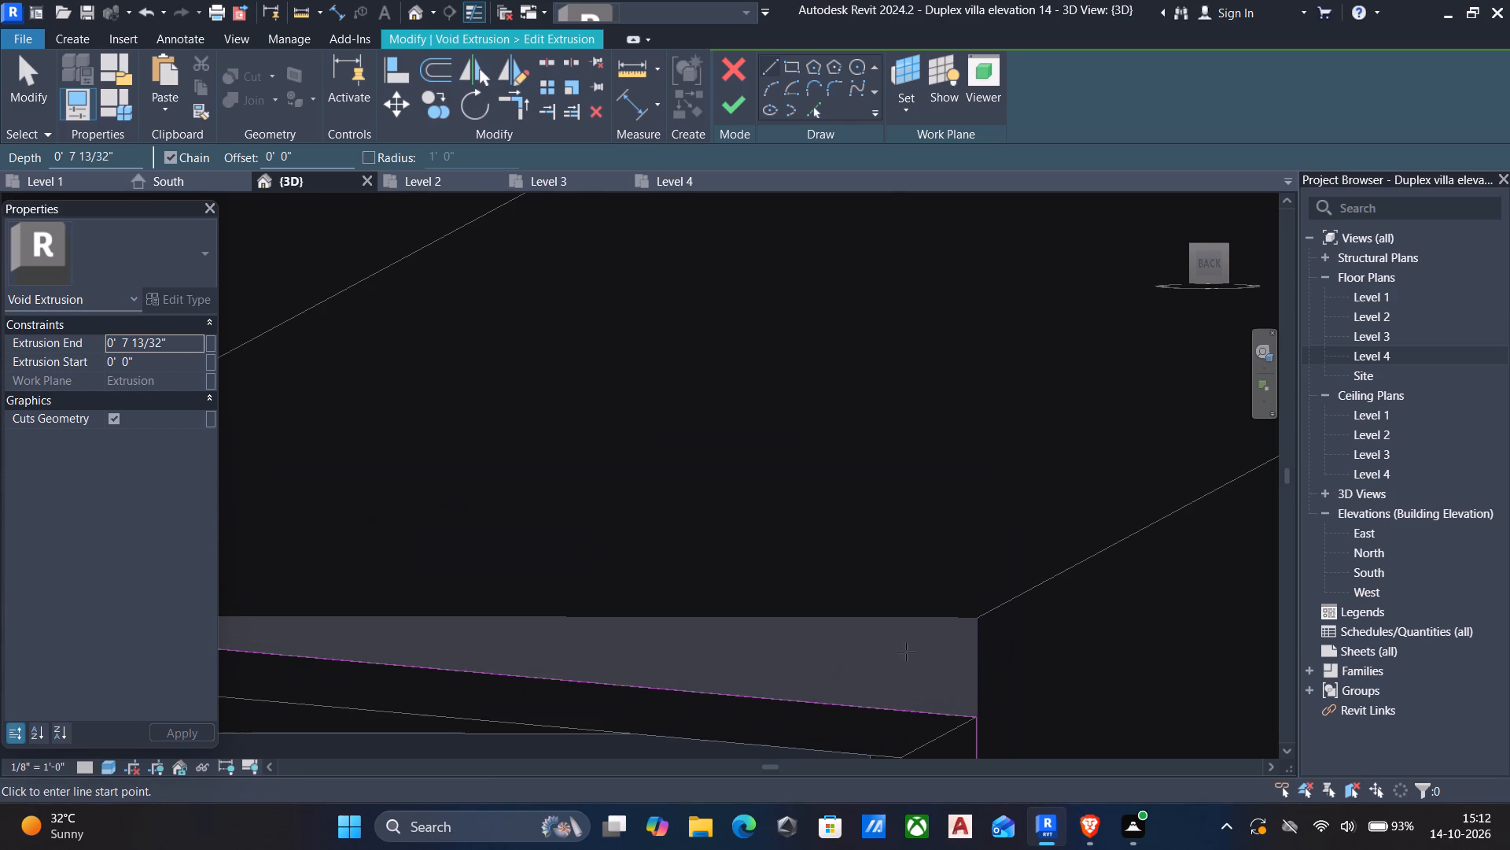
{"action": "left_click", "coordinate": [839, 618]}
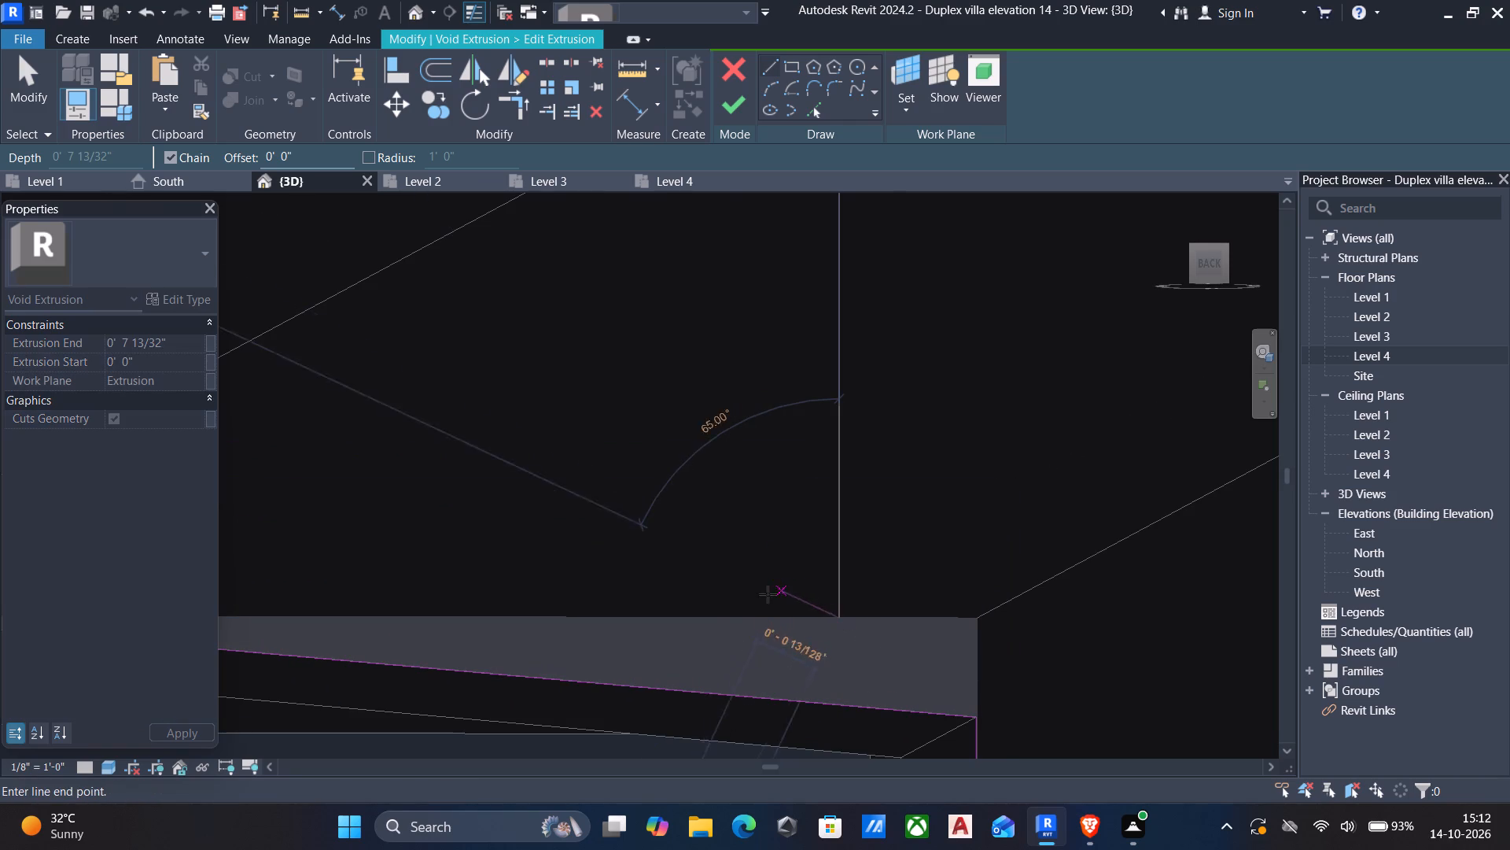
{"action": "left_click", "coordinate": [705, 619]}
{"action": "key", "text": "Escape"}
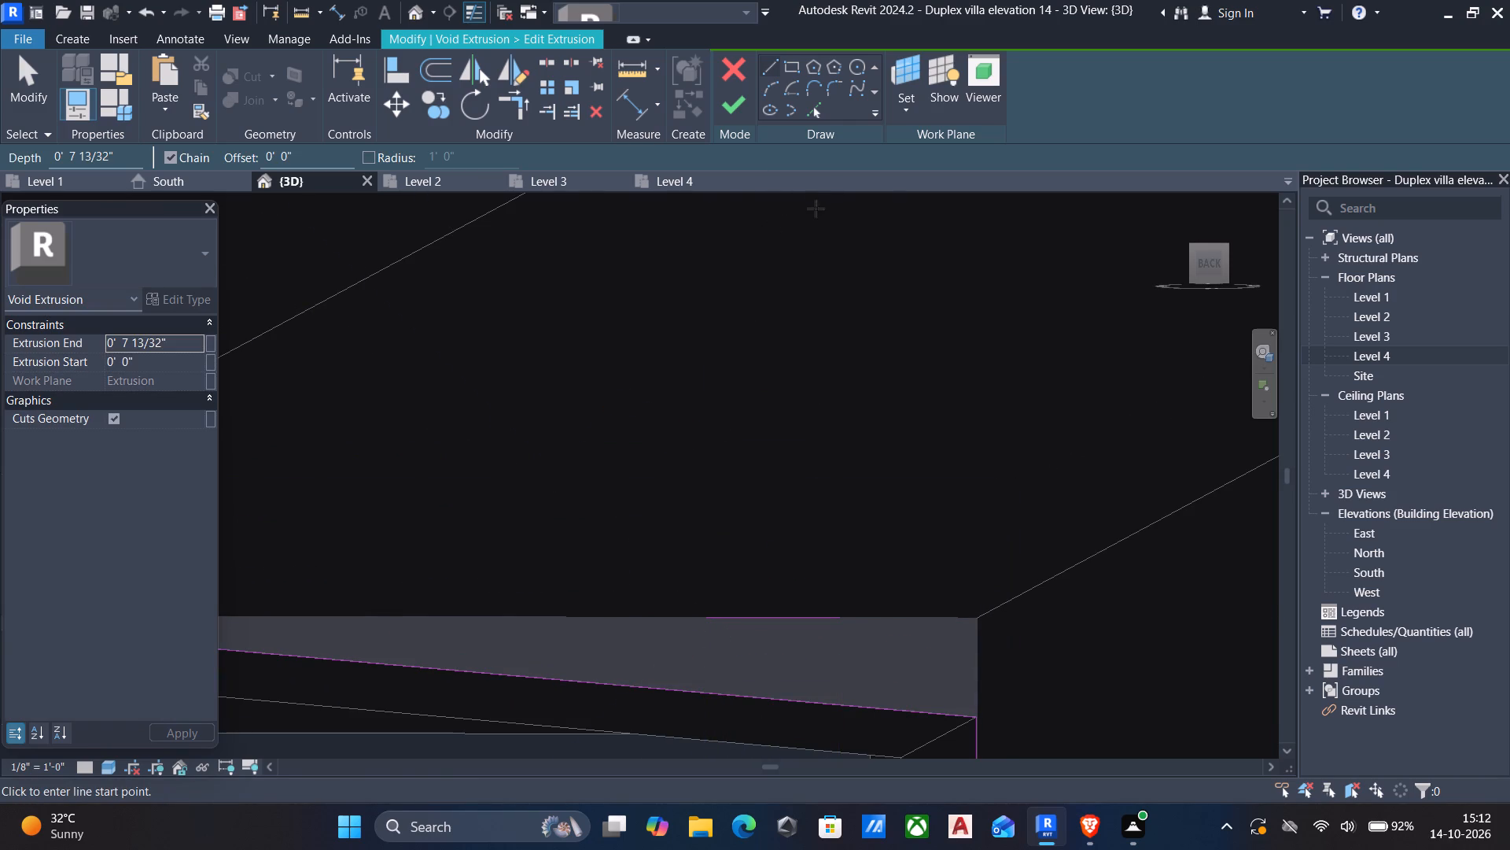
Display the model in Wireframe, seen squarely from the Back, with the void extrusion sketch still open.
{"action": "left_click", "coordinate": [105, 767]}
{"action": "left_click", "coordinate": [159, 649]}
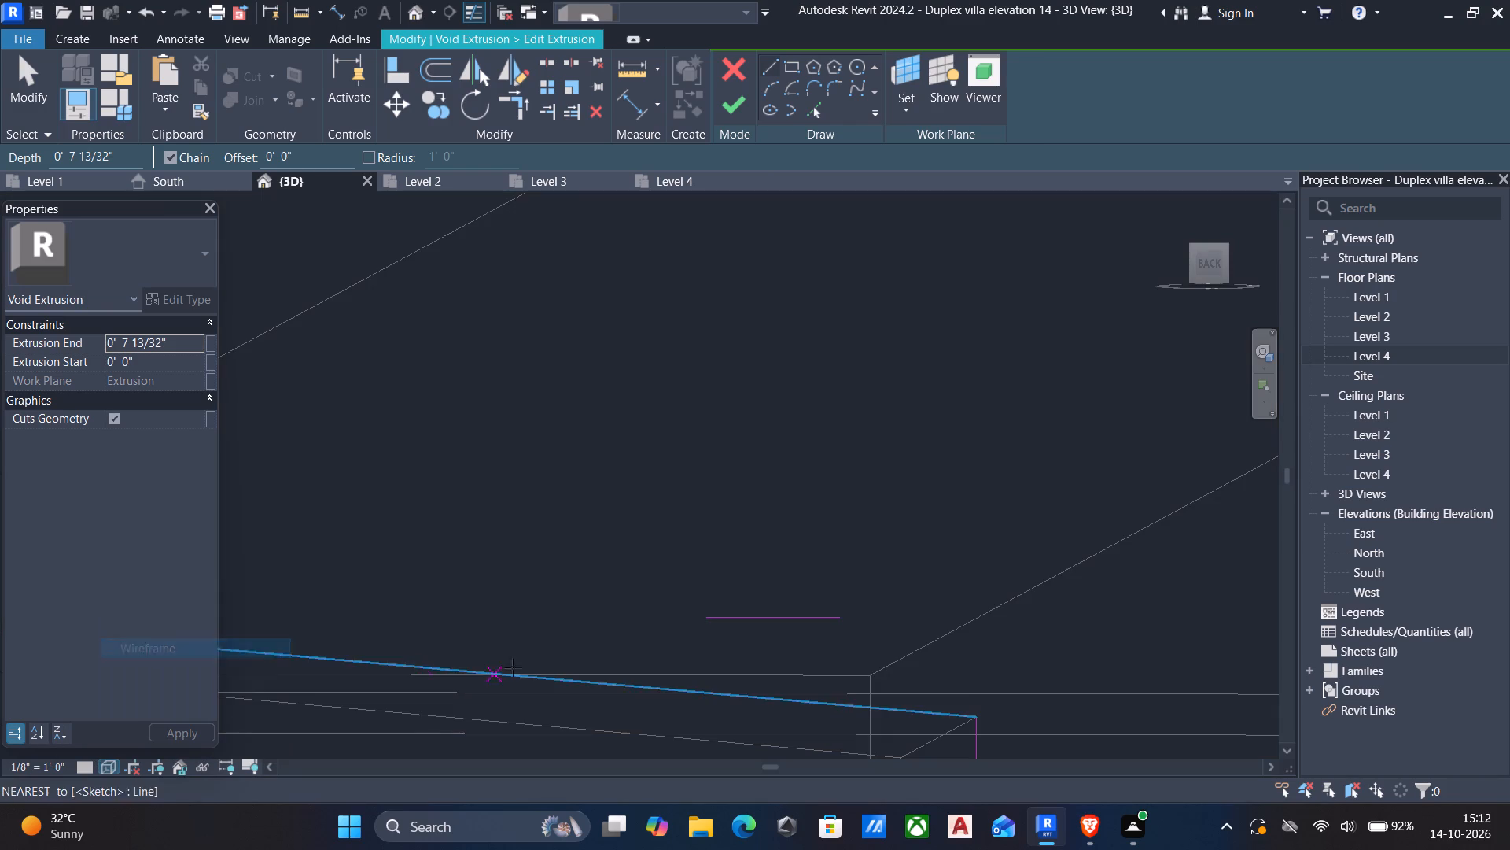
{"action": "scroll", "coordinate": [735, 553], "scroll_direction": "down", "scroll_amount": 11}
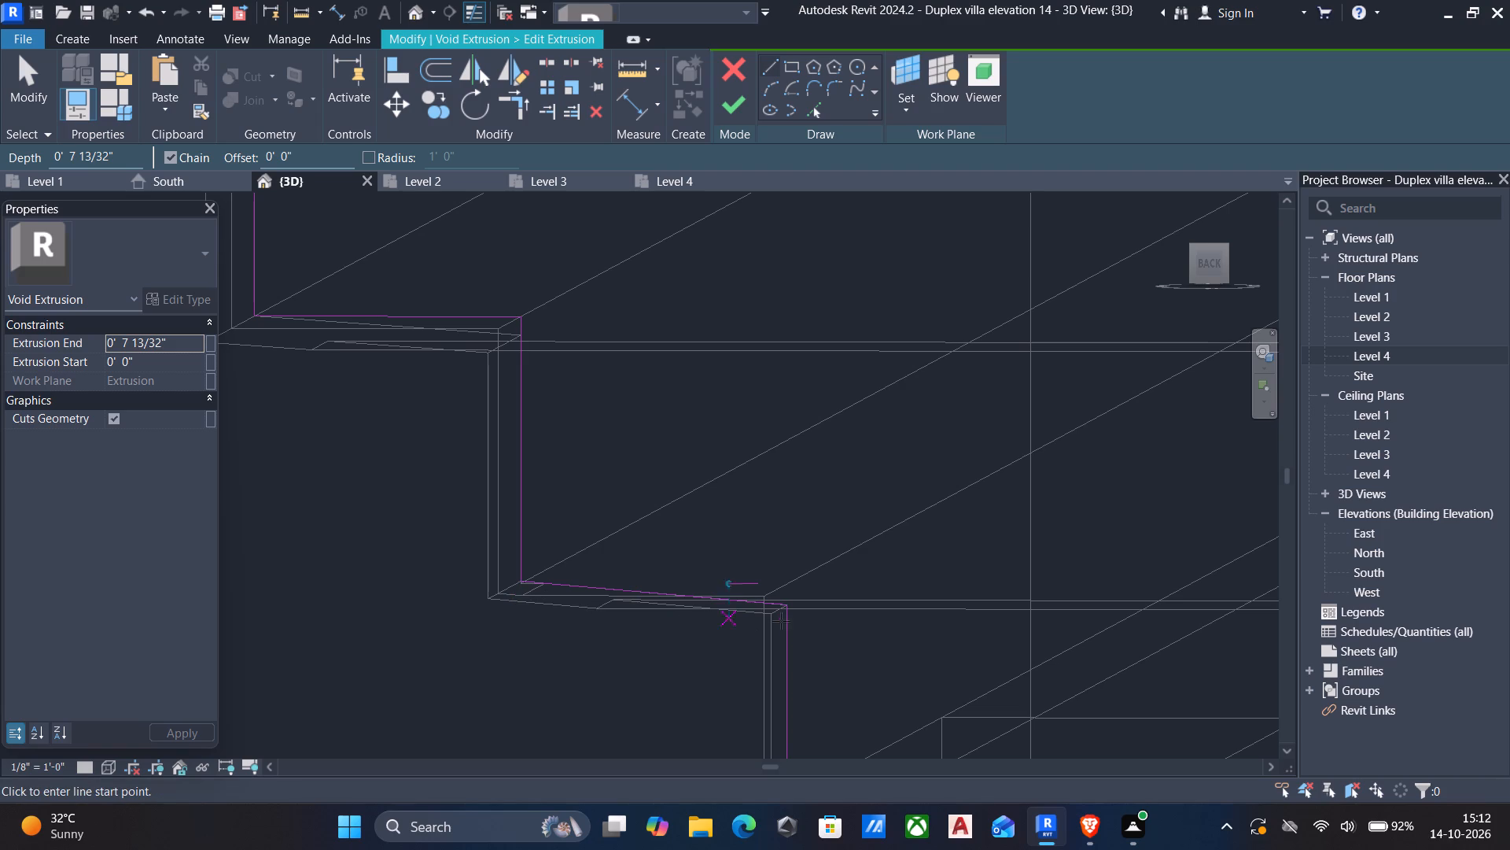
{"action": "scroll", "coordinate": [702, 632], "scroll_direction": "up", "scroll_amount": 4}
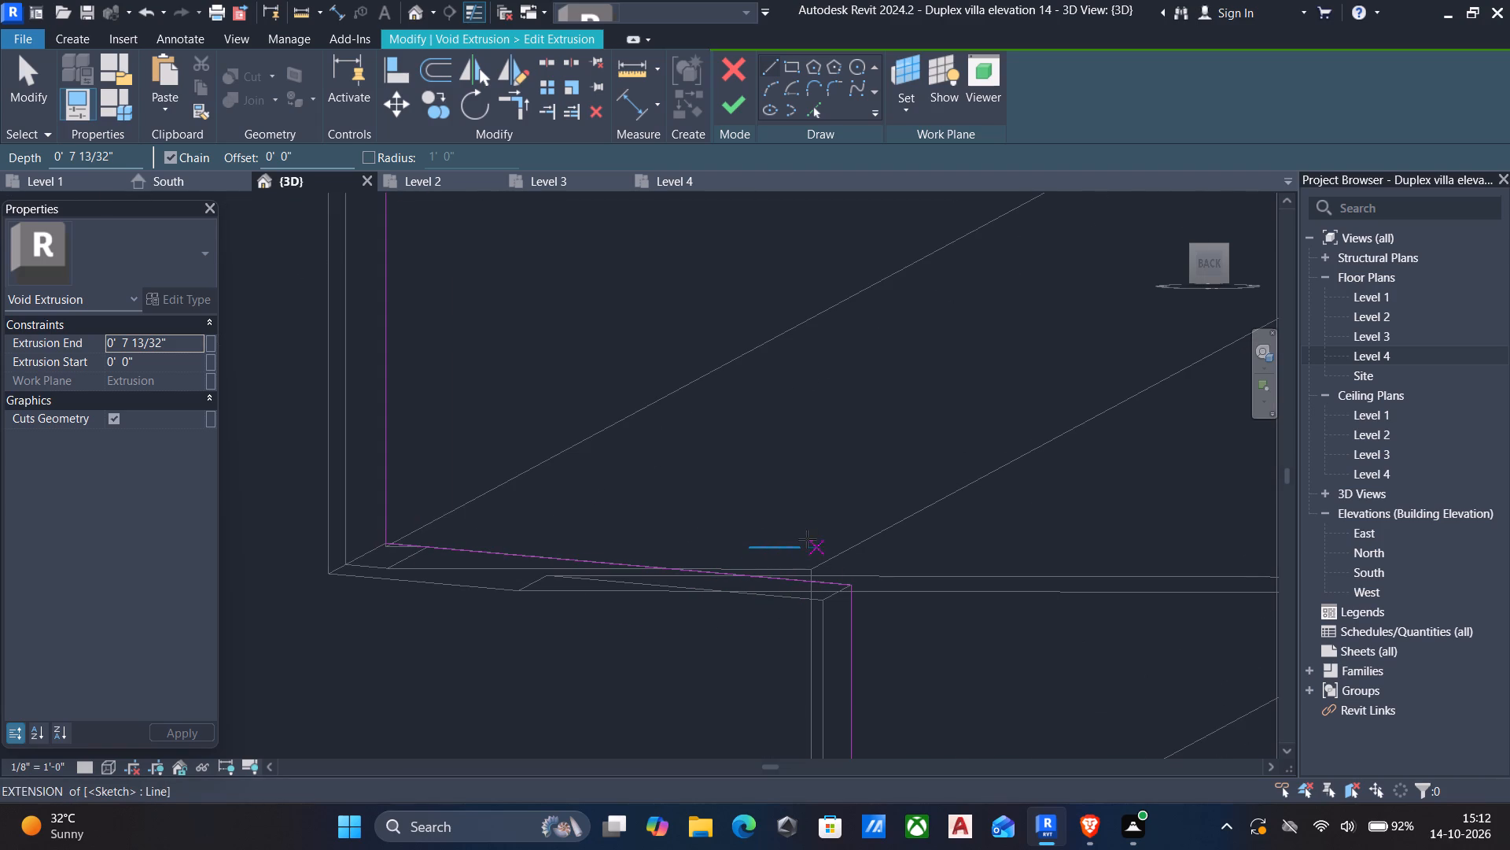
{"action": "scroll", "coordinate": [771, 571], "scroll_direction": "down", "scroll_amount": 3}
{"action": "middle_click_drag", "start_coordinate": [757, 591], "coordinate": [976, 653], "text": "shift"}
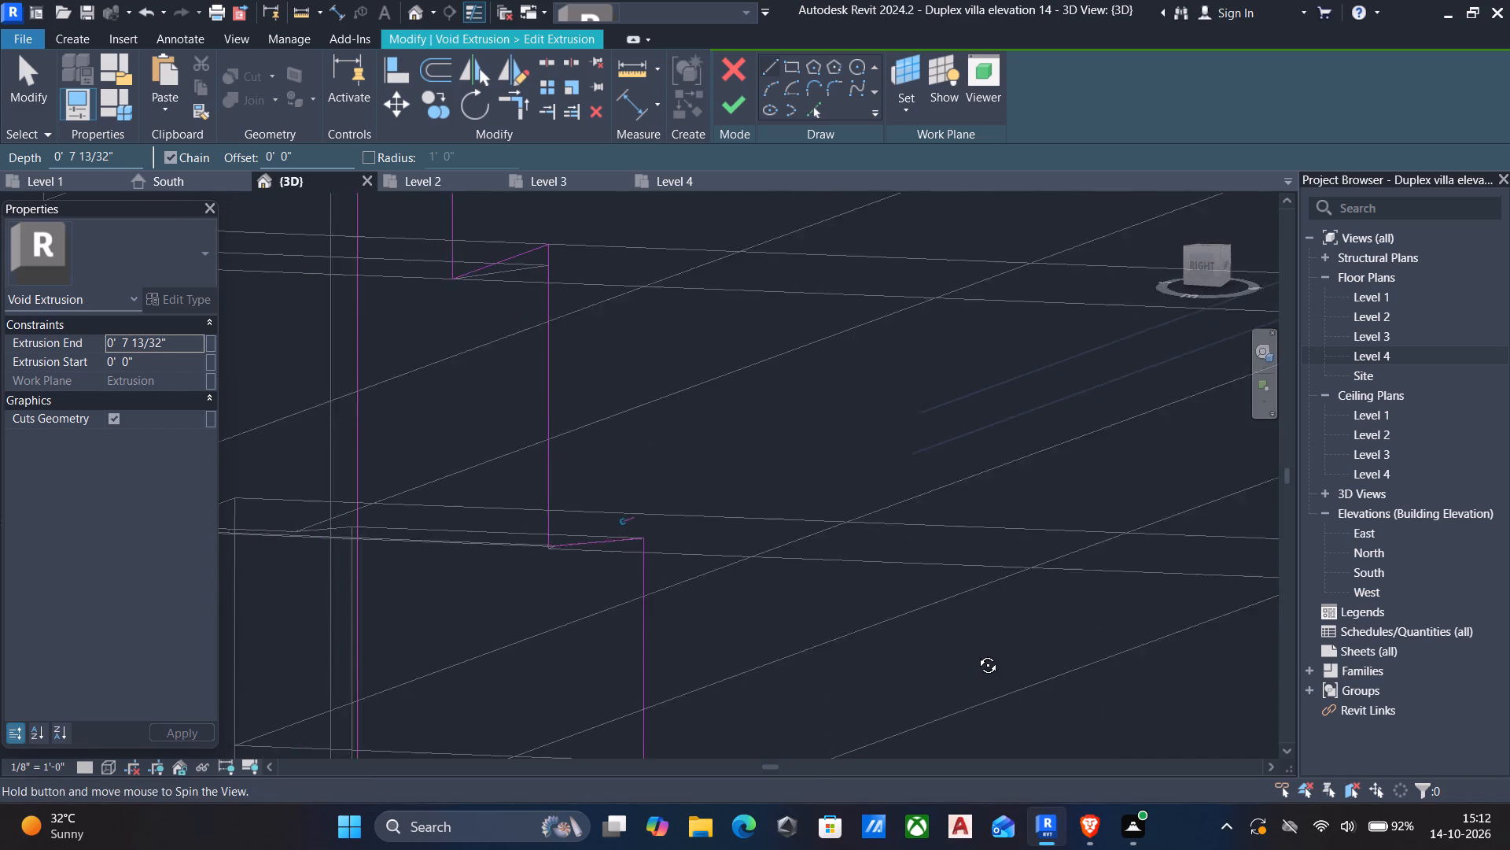
{"action": "middle_click_drag", "start_coordinate": [976, 653], "coordinate": [835, 652], "text": "shift"}
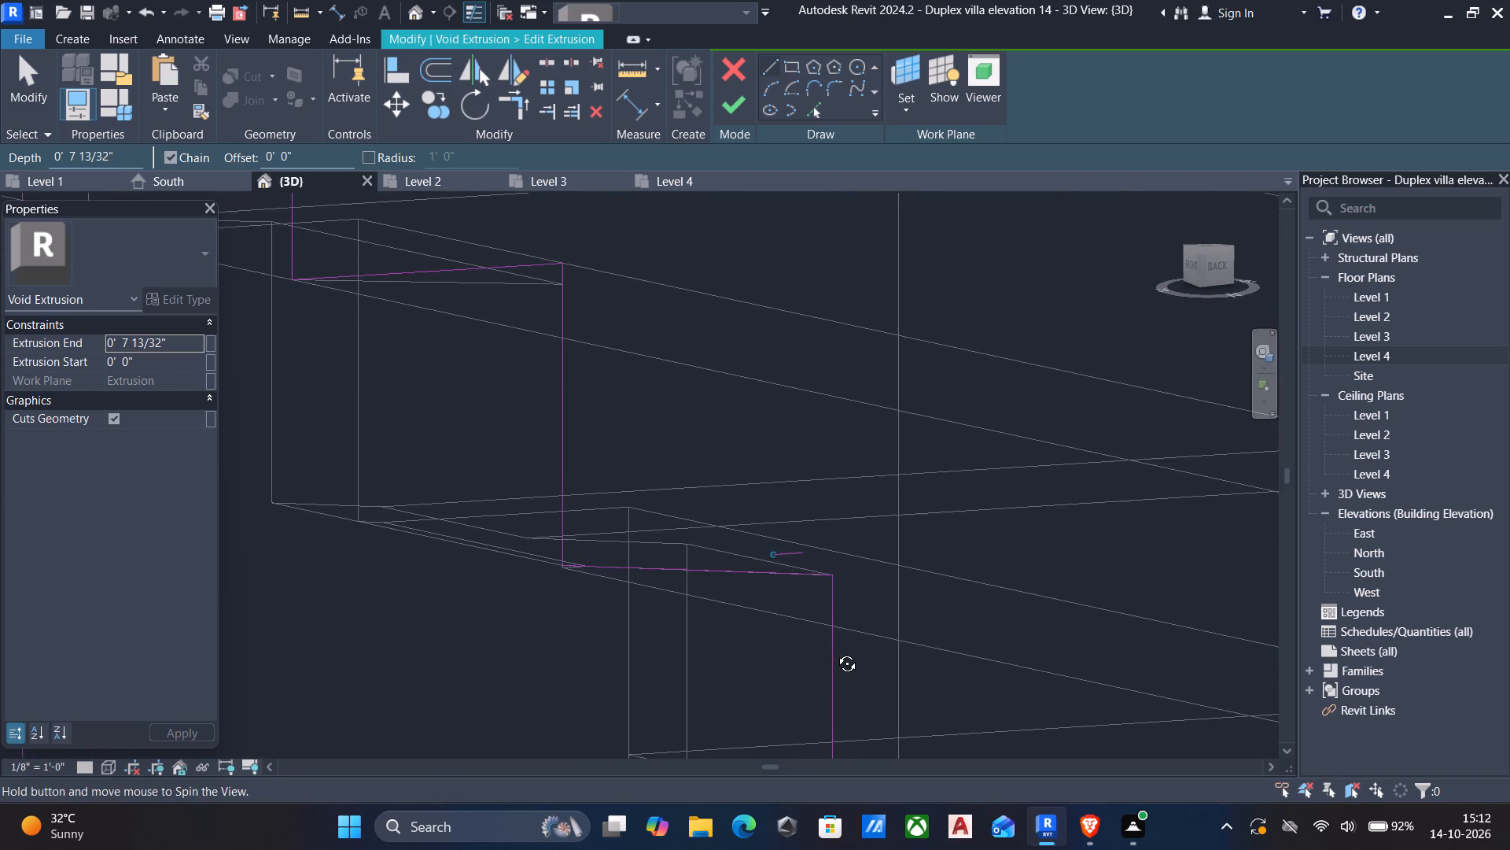
{"action": "middle_click_drag", "start_coordinate": [835, 652], "coordinate": [812, 485], "text": "shift"}
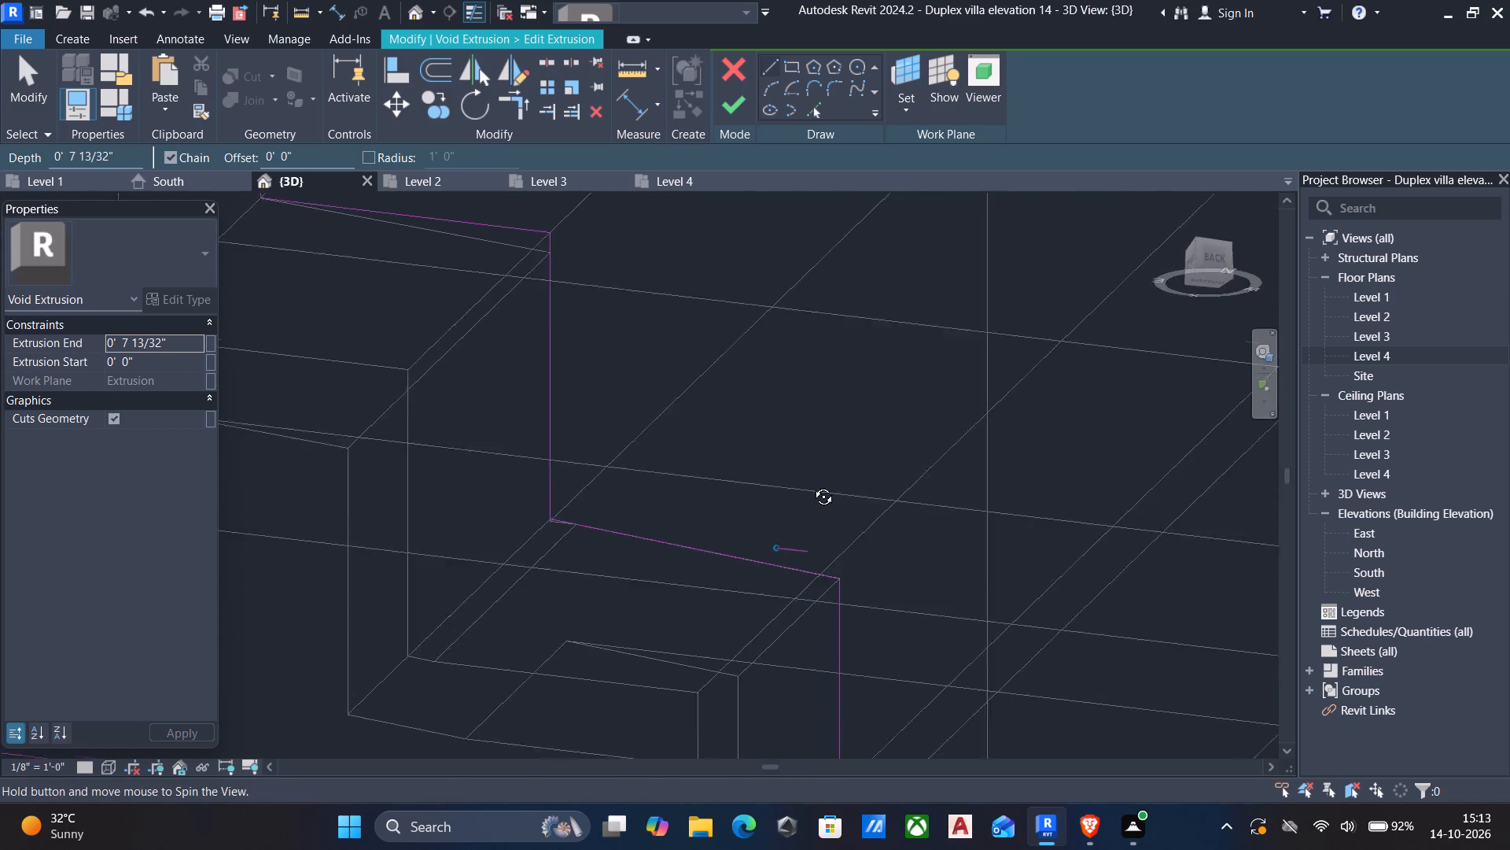
{"action": "middle_click_drag", "start_coordinate": [812, 485], "coordinate": [775, 573], "text": "shift"}
{"action": "middle_click", "coordinate": [775, 573], "text": "shift"}
{"action": "middle_click_drag", "start_coordinate": [764, 577], "coordinate": [739, 611], "text": "shift"}
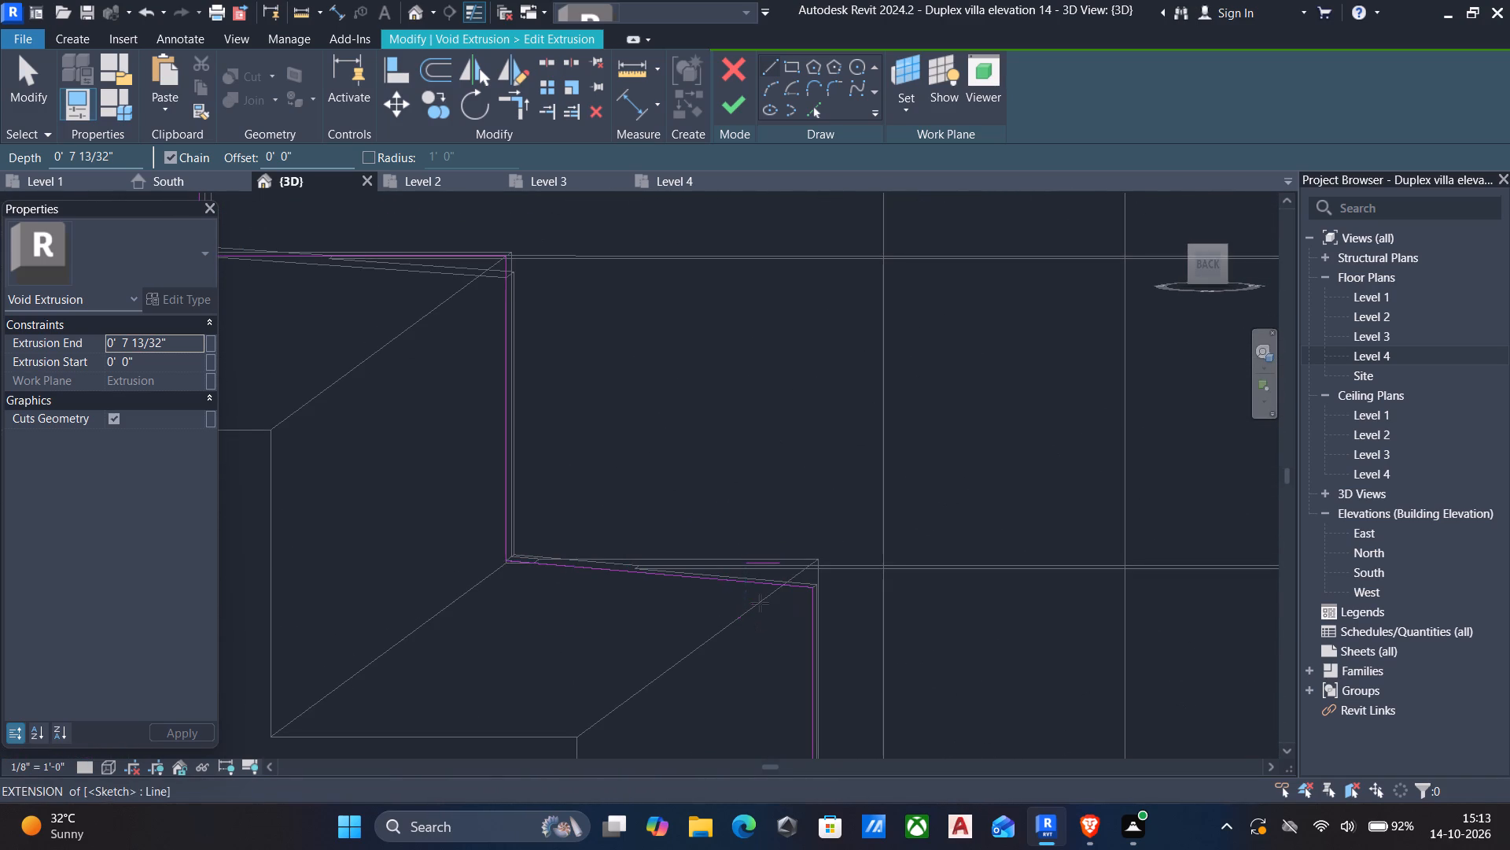
{"action": "left_click", "coordinate": [1203, 263]}
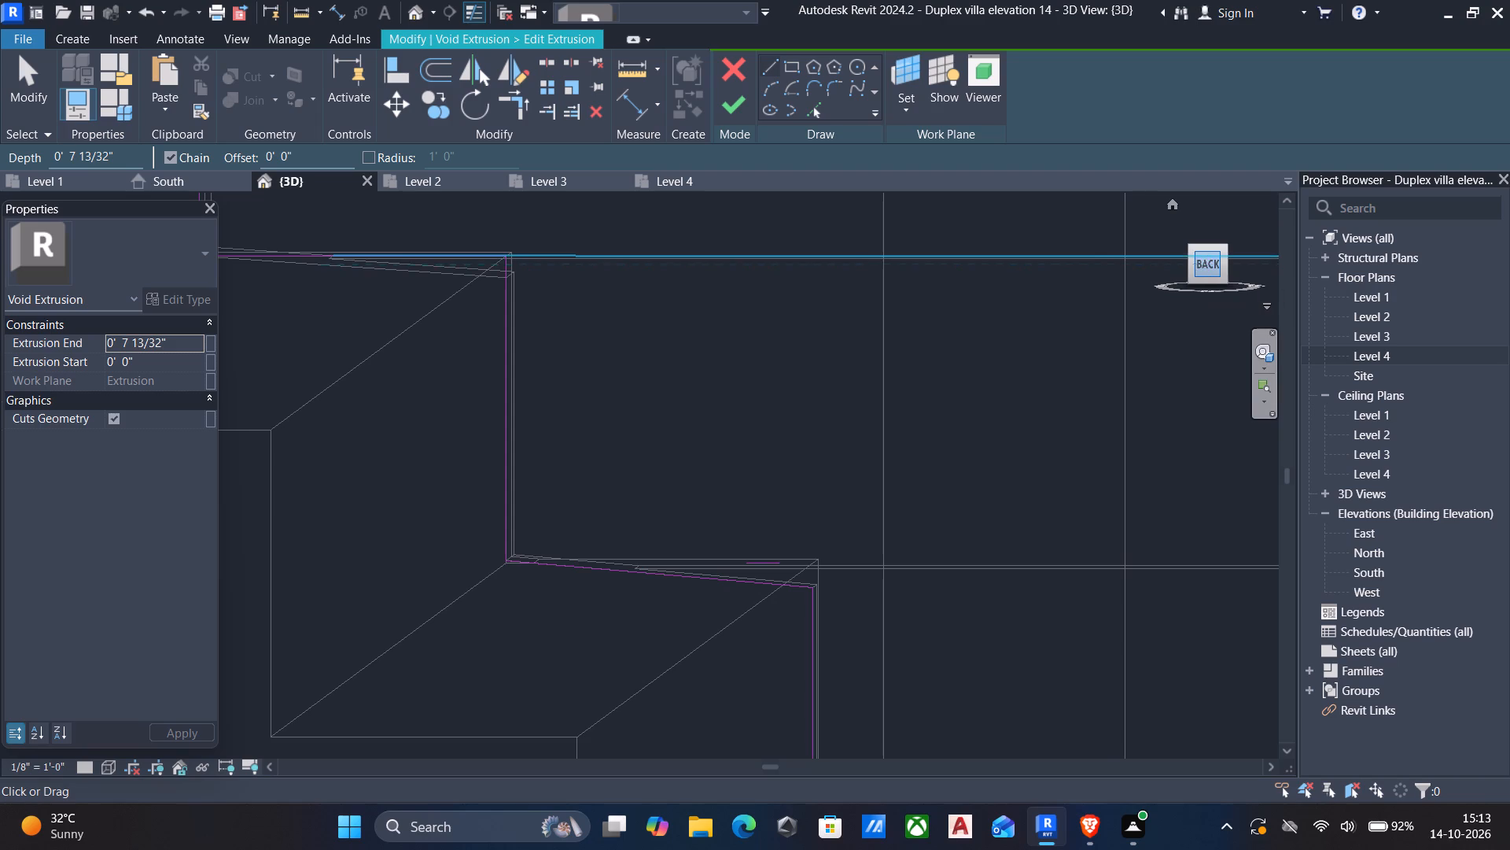
Trim and extend the lower ledge's new level line into corners with the bottom step's and second step's vertical lines.
{"action": "scroll", "coordinate": [649, 486], "scroll_direction": "up", "scroll_amount": 4}
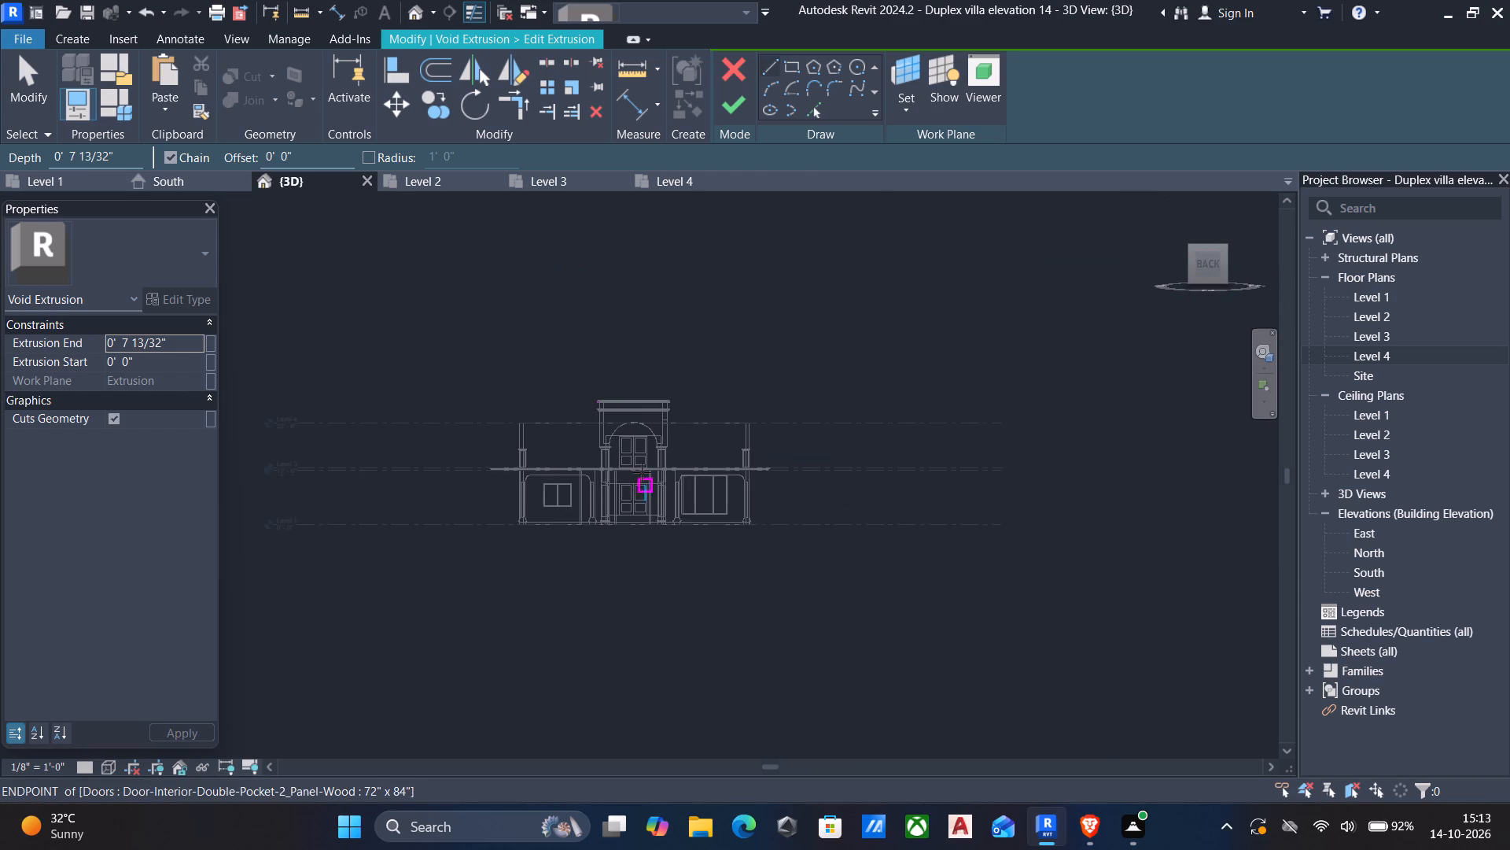
{"action": "scroll", "coordinate": [647, 452], "scroll_direction": "up", "scroll_amount": 14}
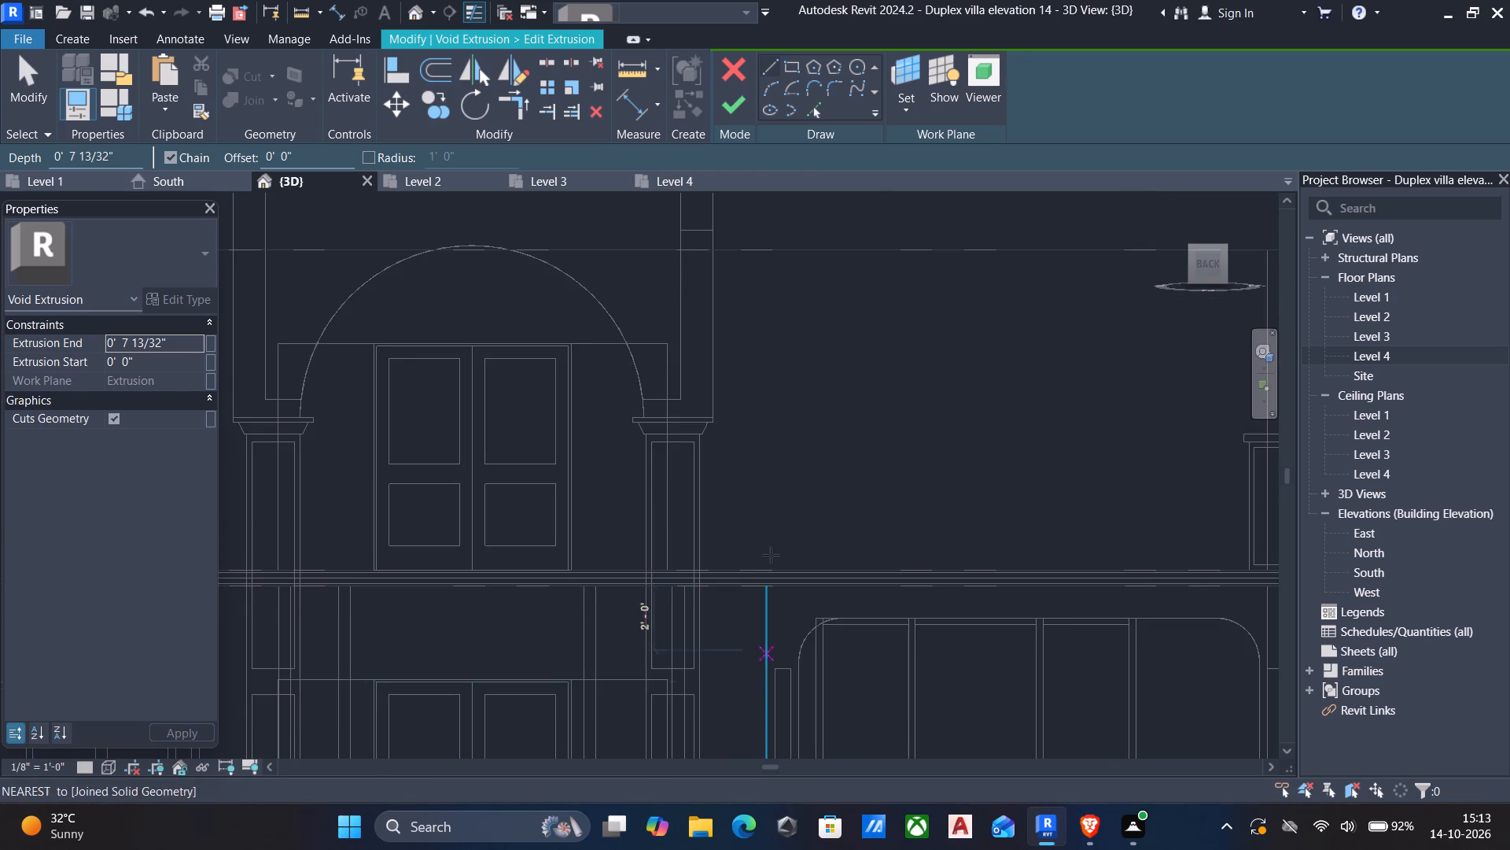
{"action": "scroll", "coordinate": [767, 529], "scroll_direction": "down", "scroll_amount": 6}
{"action": "middle_click_drag", "start_coordinate": [771, 449], "coordinate": [790, 630]}
{"action": "scroll", "coordinate": [610, 551], "scroll_direction": "up", "scroll_amount": 5}
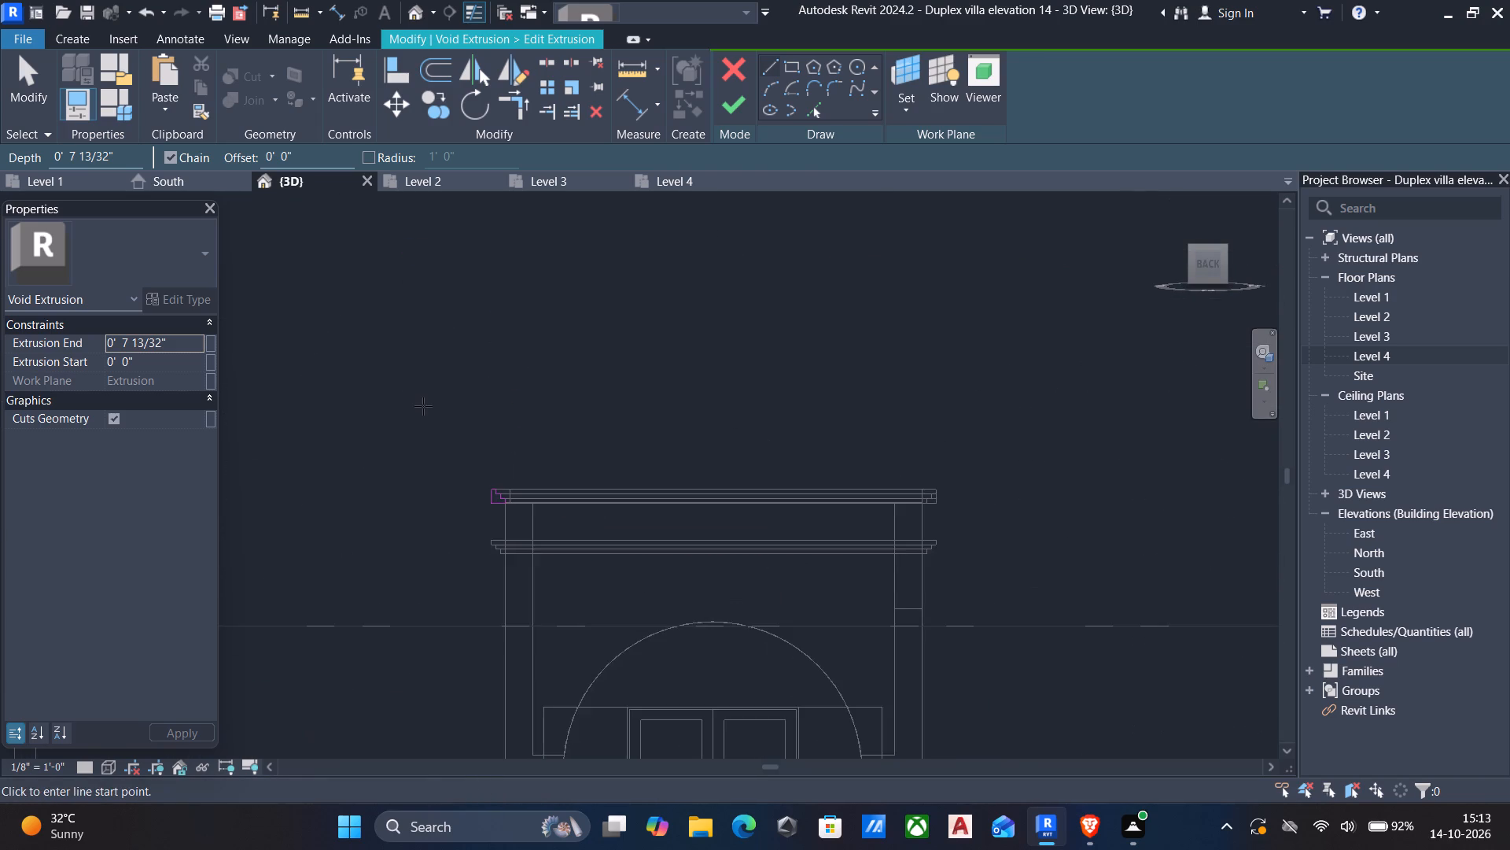
{"action": "scroll", "coordinate": [424, 406], "scroll_direction": "up", "scroll_amount": 6}
{"action": "scroll", "coordinate": [513, 512], "scroll_direction": "up", "scroll_amount": 6}
{"action": "scroll", "coordinate": [661, 661], "scroll_direction": "up", "scroll_amount": 12}
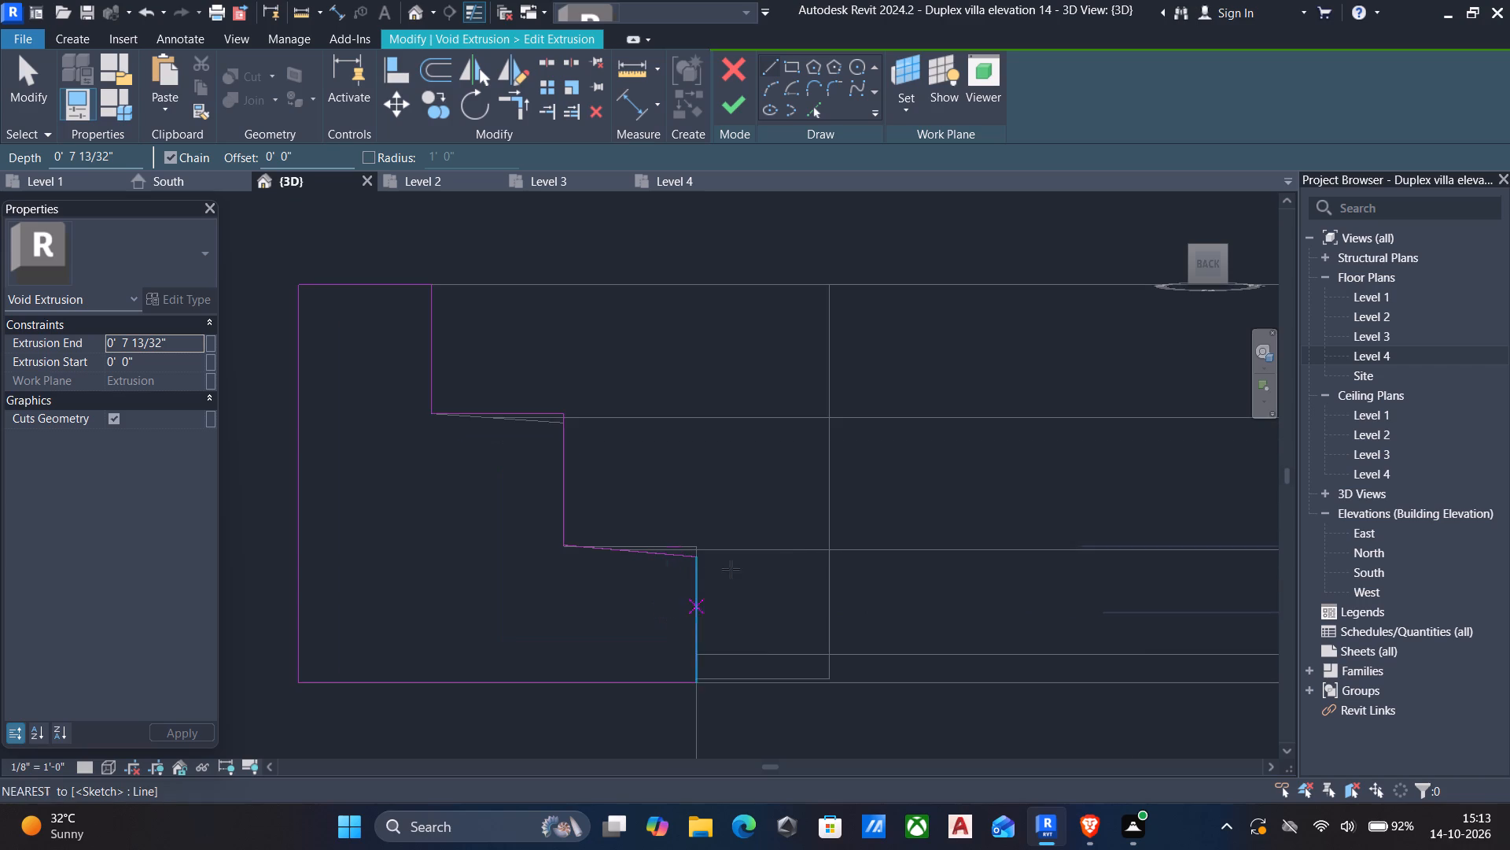
{"action": "scroll", "coordinate": [783, 528], "scroll_direction": "up", "scroll_amount": 6}
{"action": "middle_click_drag", "start_coordinate": [603, 556], "coordinate": [888, 487]}
{"action": "scroll", "coordinate": [591, 557], "scroll_direction": "down", "scroll_amount": 6}
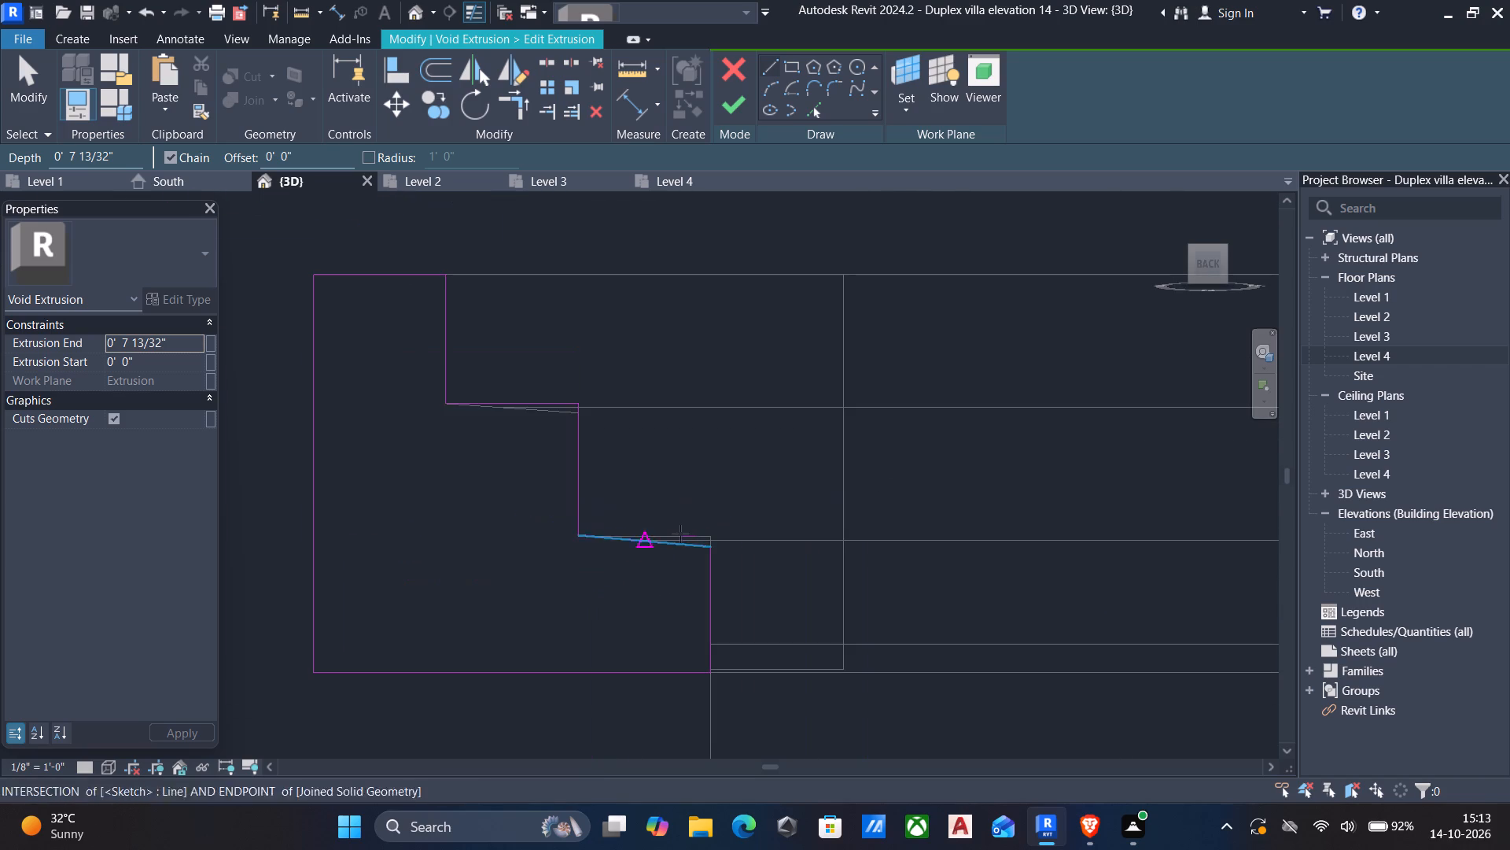
{"action": "key", "text": "Escape"}
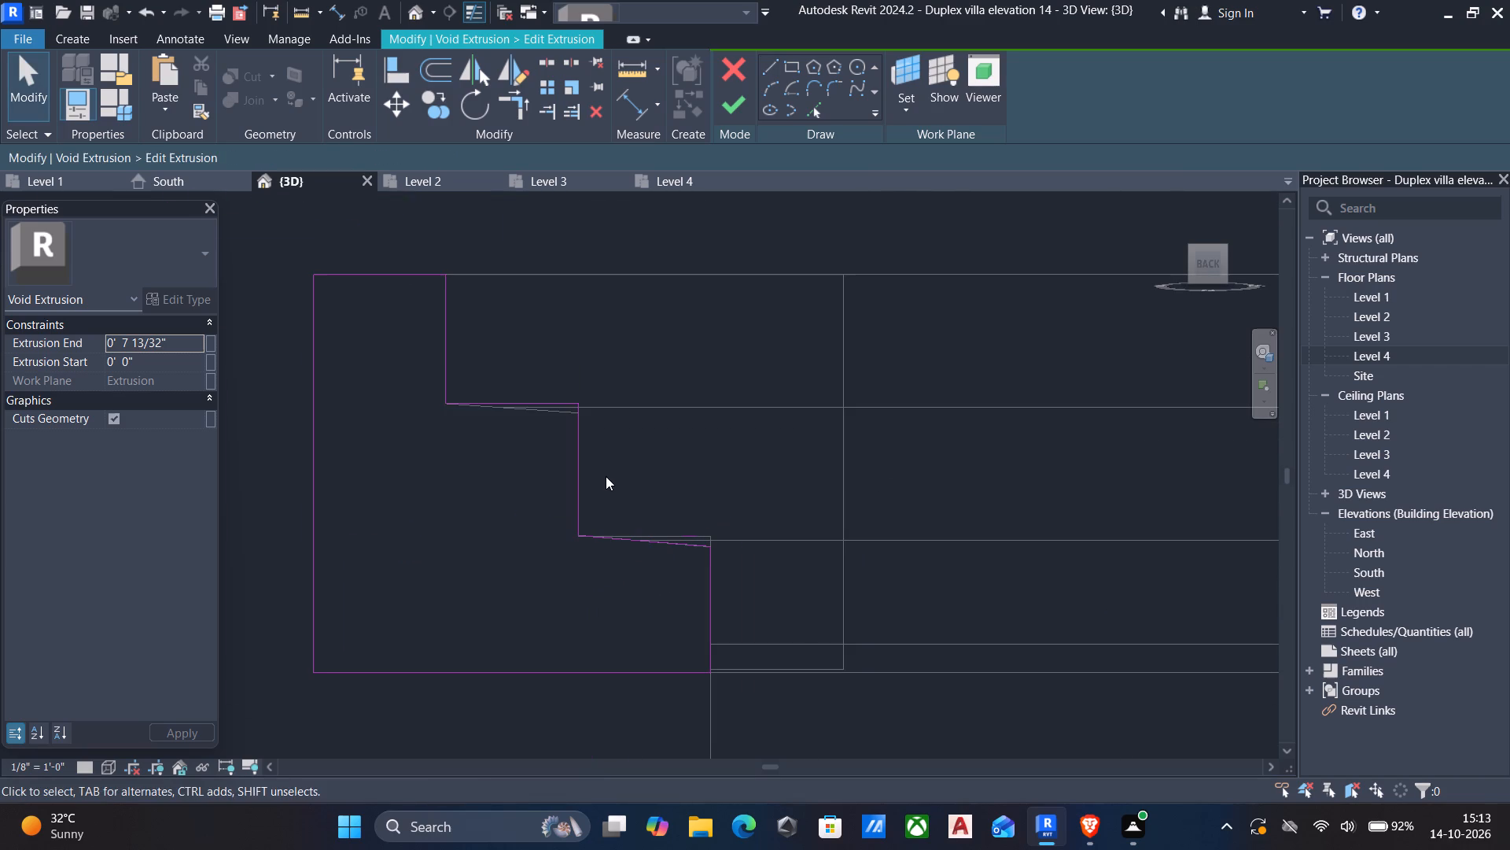
{"action": "type", "text": "tr"}
{"action": "scroll", "coordinate": [691, 538], "scroll_direction": "up", "scroll_amount": 4}
{"action": "left_click", "coordinate": [691, 534]}
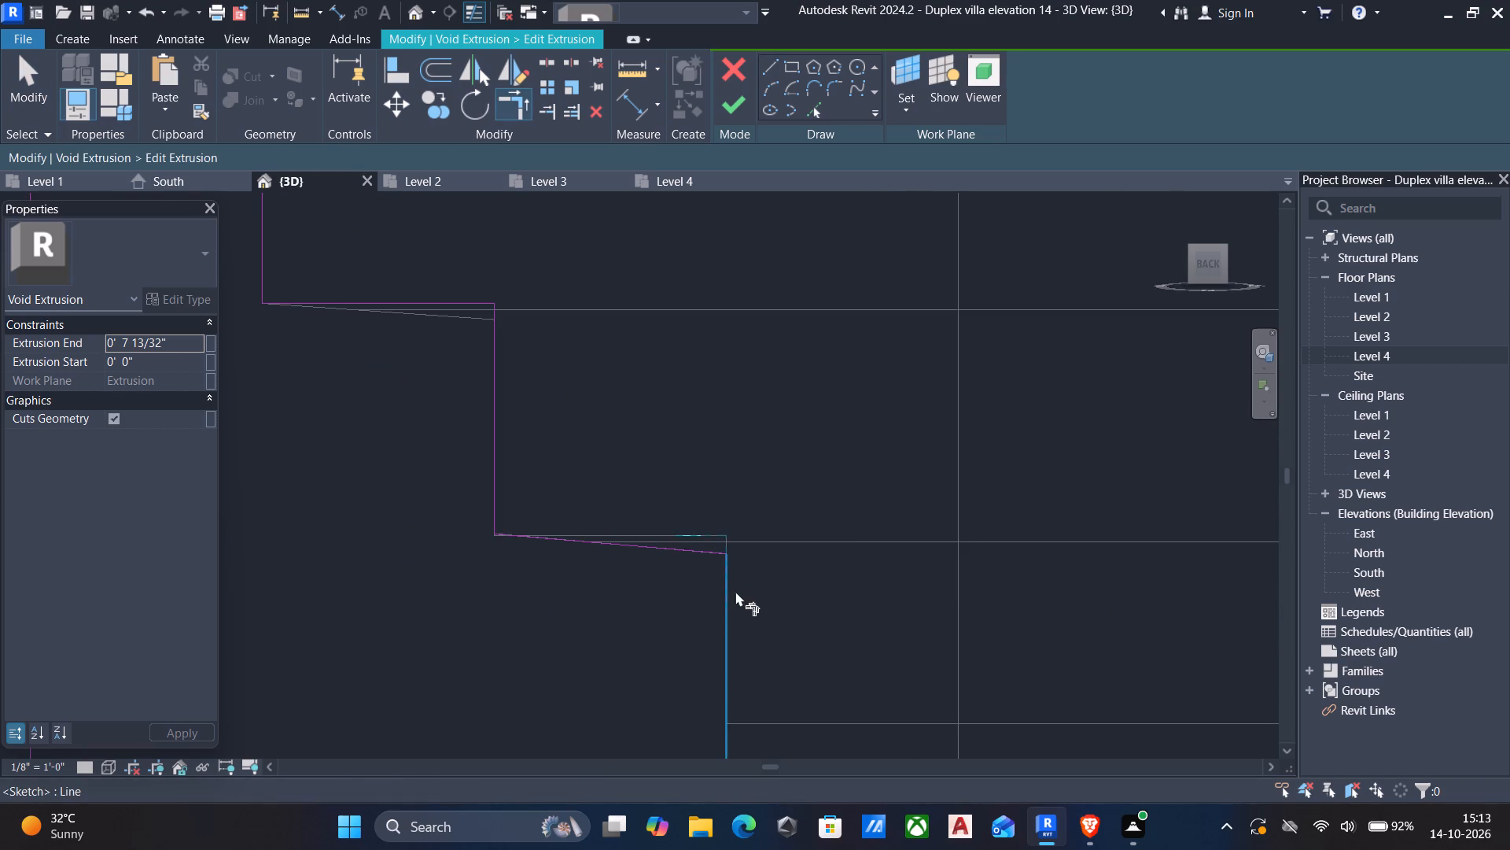
{"action": "left_click", "coordinate": [727, 598]}
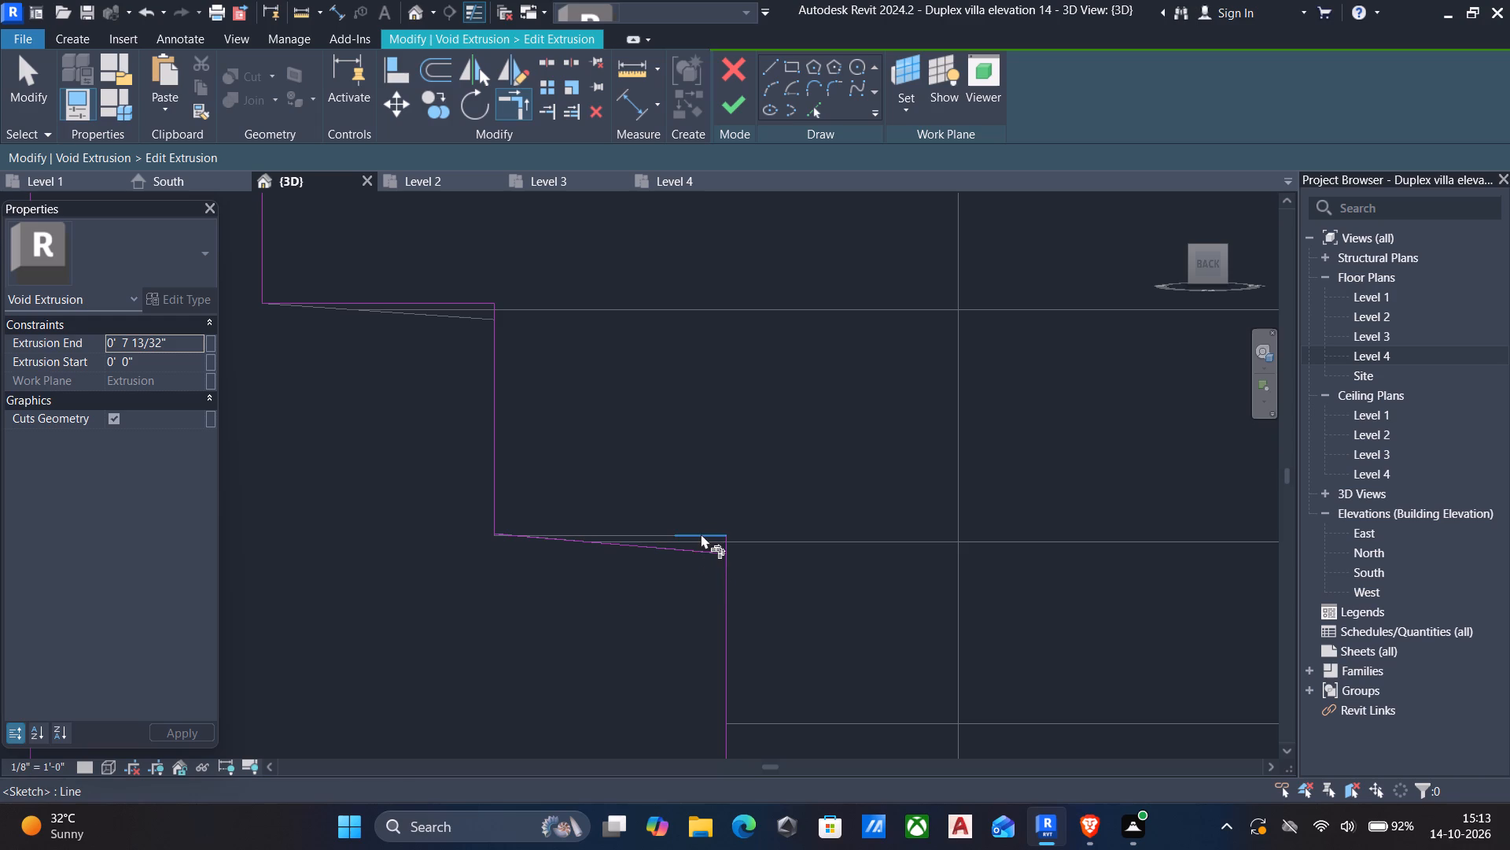
{"action": "left_click", "coordinate": [701, 534]}
{"action": "left_click", "coordinate": [494, 501]}
{"action": "key", "text": "Escape"}
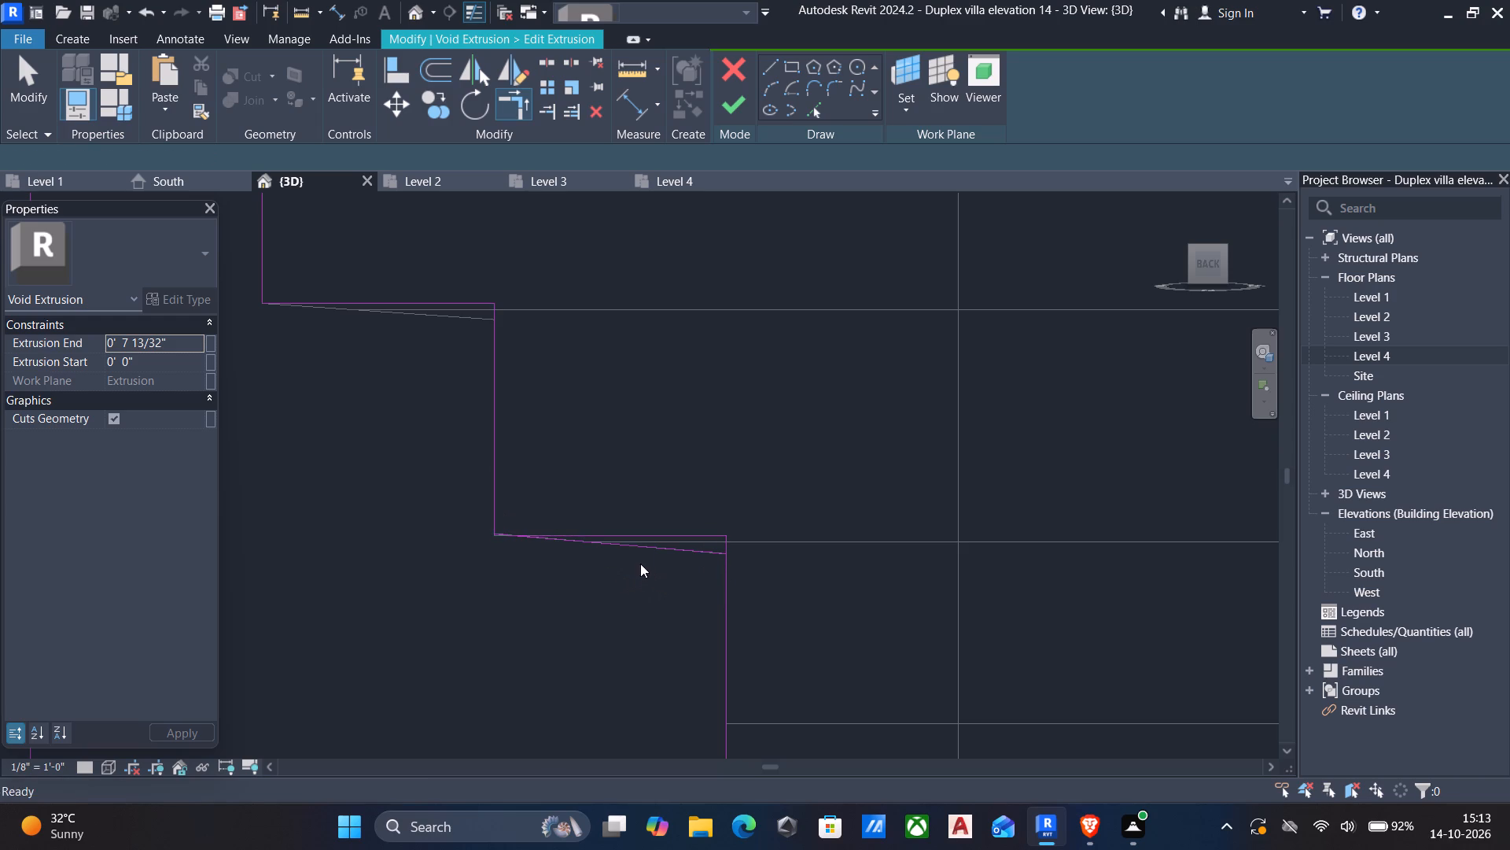
Delete the old sloping sketch line at the lower ledge.
{"action": "left_click", "coordinate": [670, 546]}
{"action": "key", "text": "Delete"}
Trim the lower ledge's level line and the second step's vertical line into a clean inner corner.
{"action": "scroll", "coordinate": [600, 563], "scroll_direction": "down", "scroll_amount": 2}
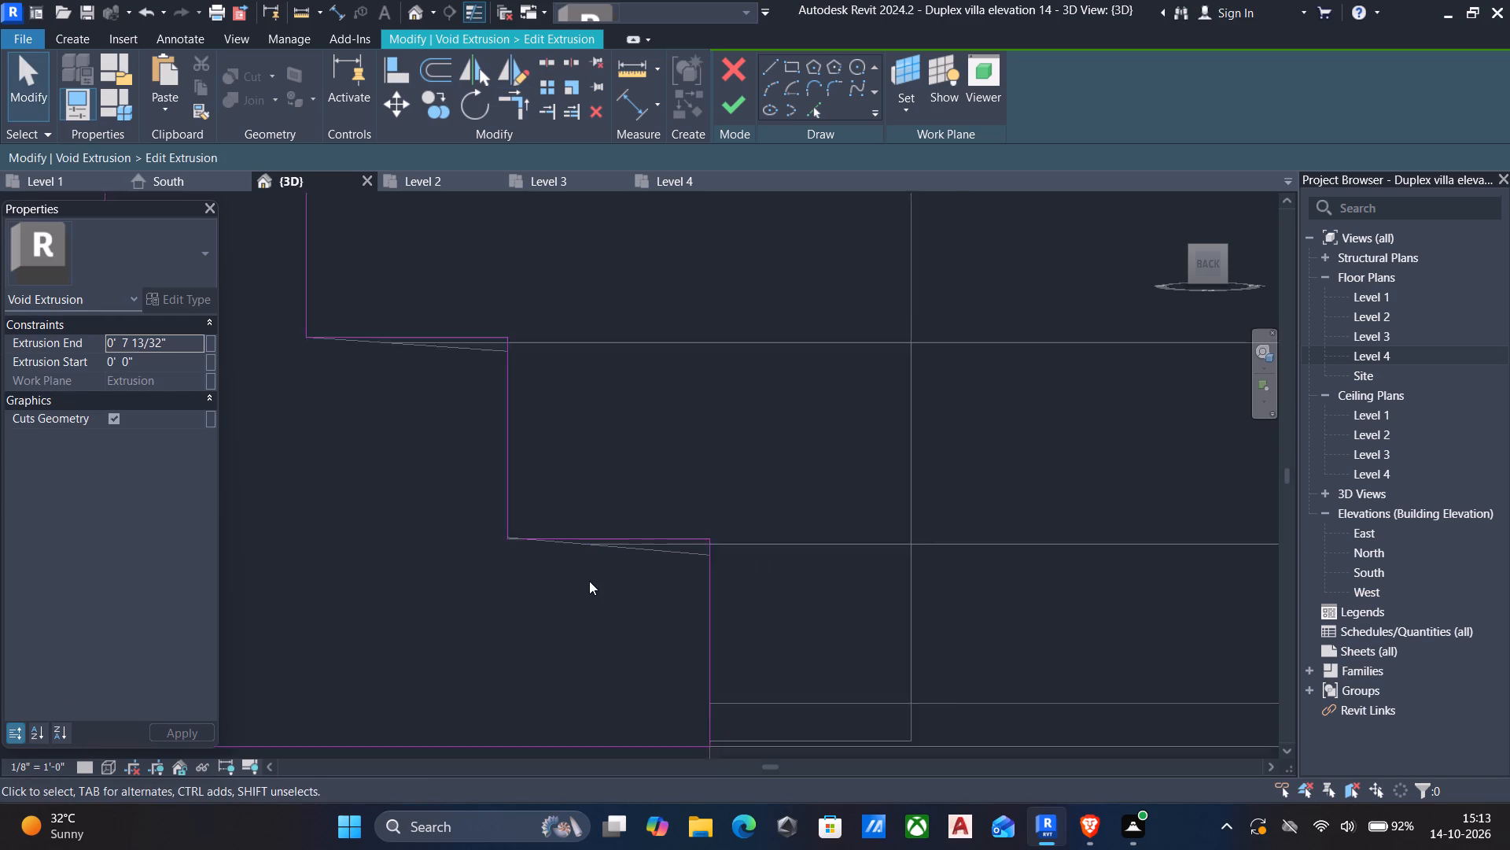
{"action": "scroll", "coordinate": [589, 581], "scroll_direction": "down", "scroll_amount": 4}
{"action": "scroll", "coordinate": [553, 561], "scroll_direction": "up", "scroll_amount": 18}
{"action": "scroll", "coordinate": [650, 563], "scroll_direction": "up", "scroll_amount": 6}
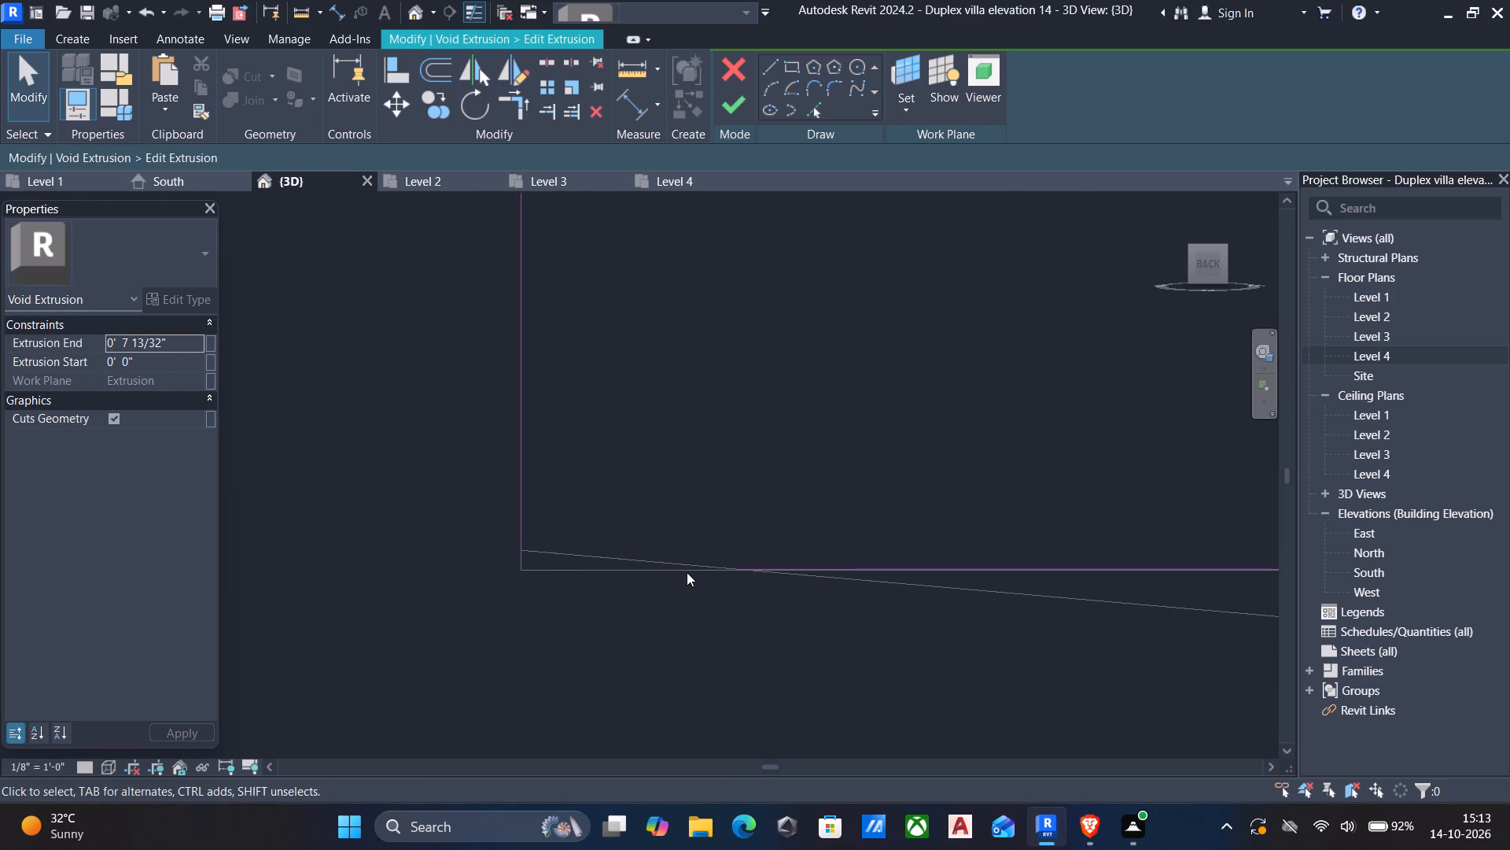
{"action": "type", "text": "tr"}
{"action": "left_click", "coordinate": [862, 571]}
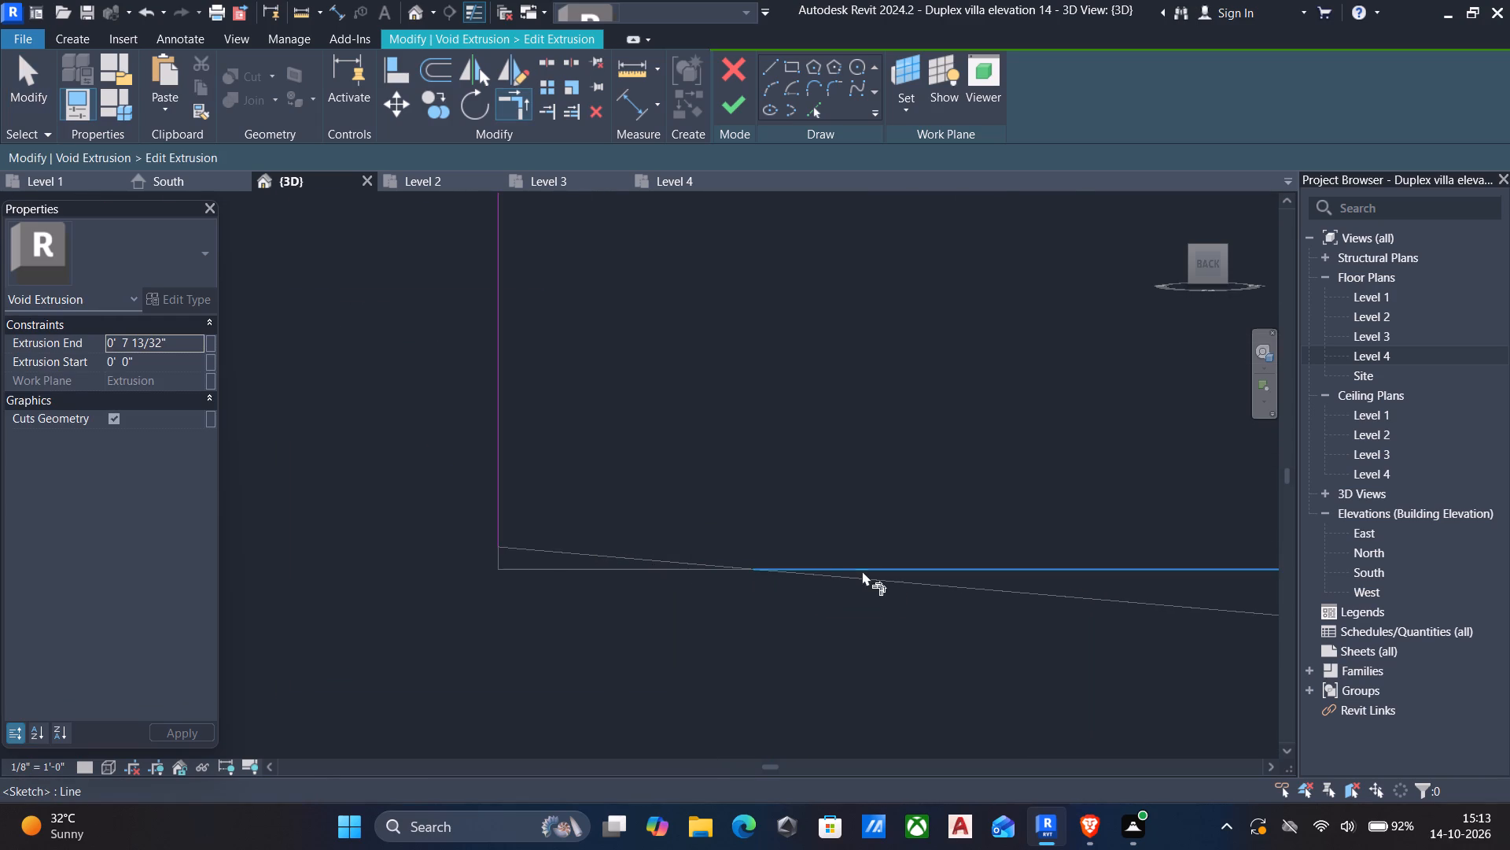
{"action": "left_click", "coordinate": [496, 474]}
Switch the 3D view to shaded display and finish the void extrusion's edited stepped profile.
{"action": "scroll", "coordinate": [520, 513], "scroll_direction": "down", "scroll_amount": 6}
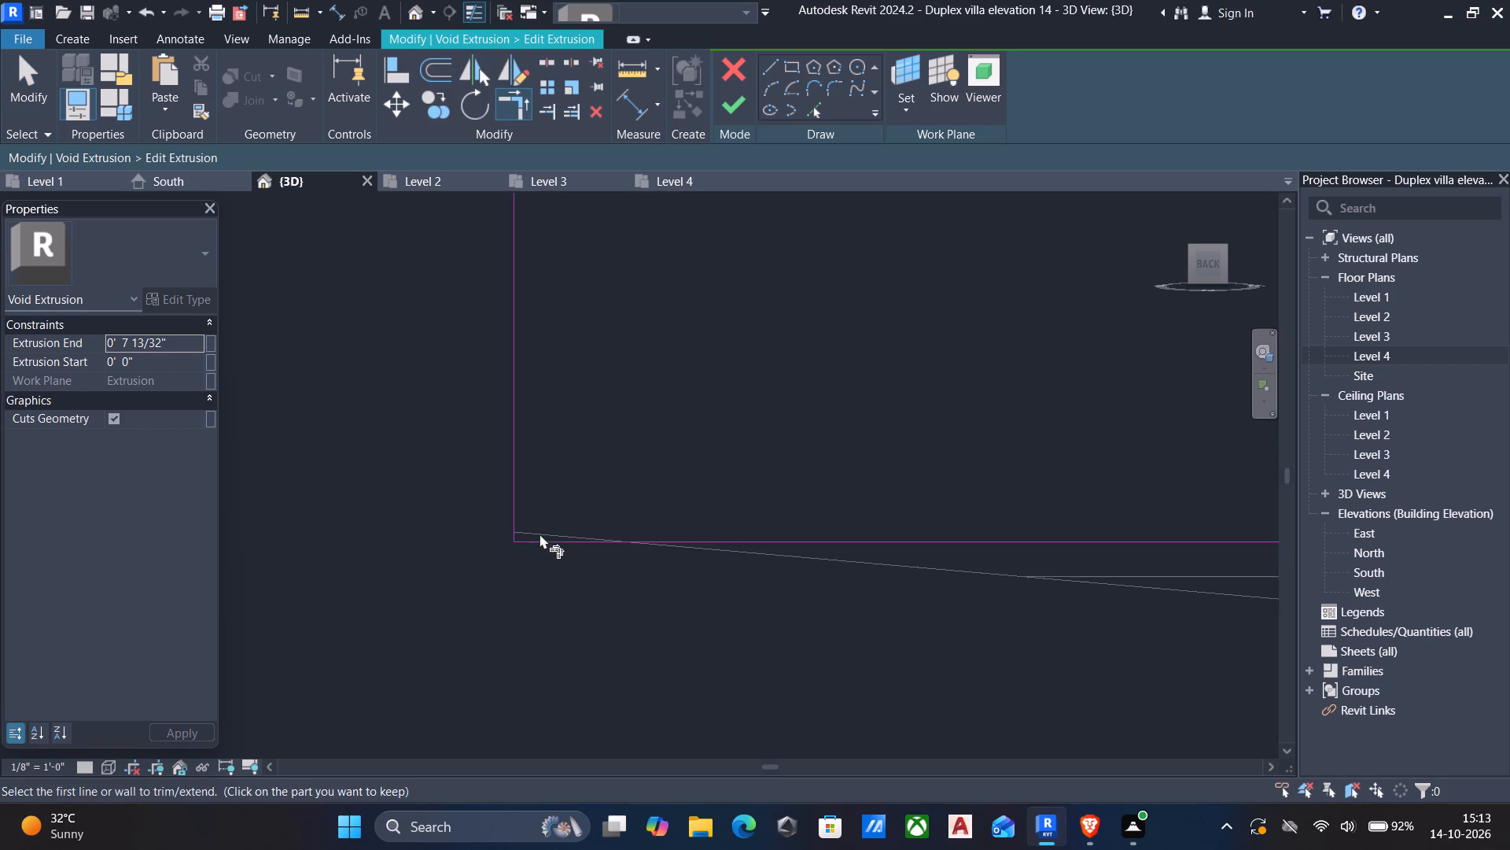
{"action": "scroll", "coordinate": [540, 534], "scroll_direction": "down", "scroll_amount": 15}
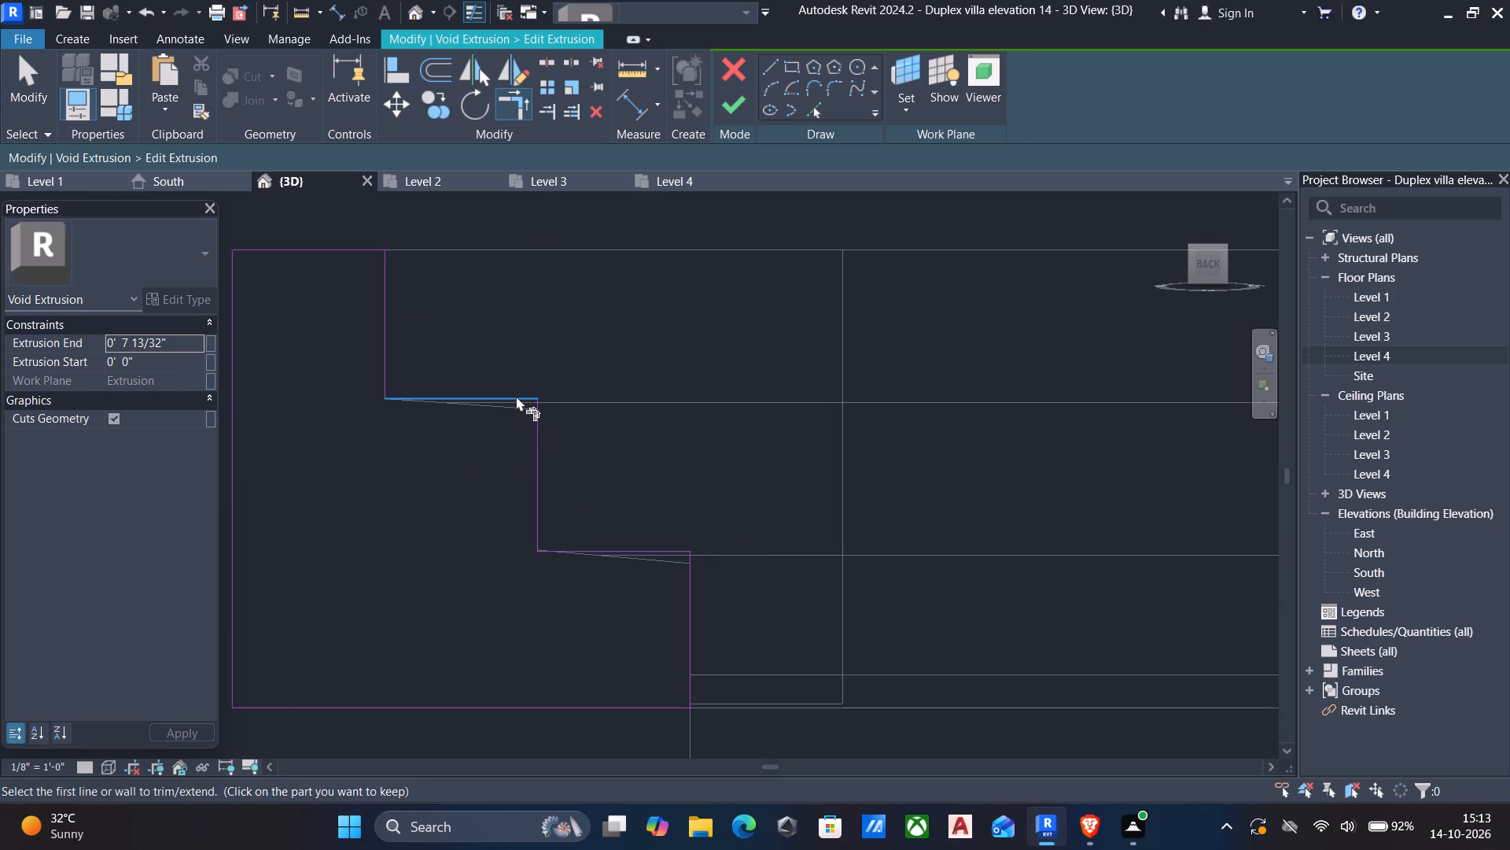
{"action": "middle_click_drag", "start_coordinate": [550, 517], "coordinate": [557, 486]}
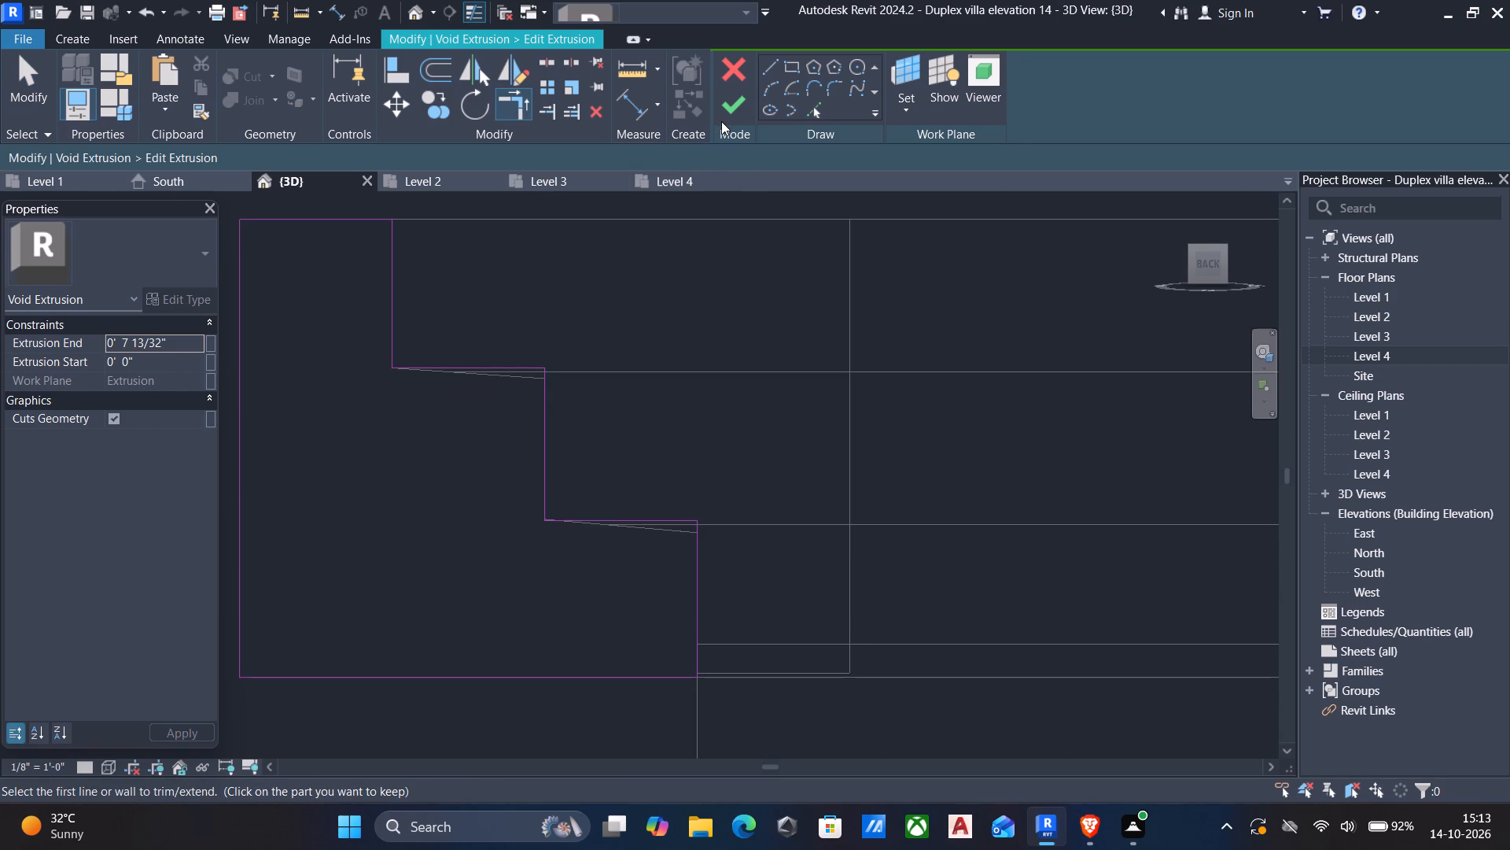
{"action": "left_click", "coordinate": [721, 121]}
{"action": "left_click", "coordinate": [110, 769]}
{"action": "left_click", "coordinate": [143, 686]}
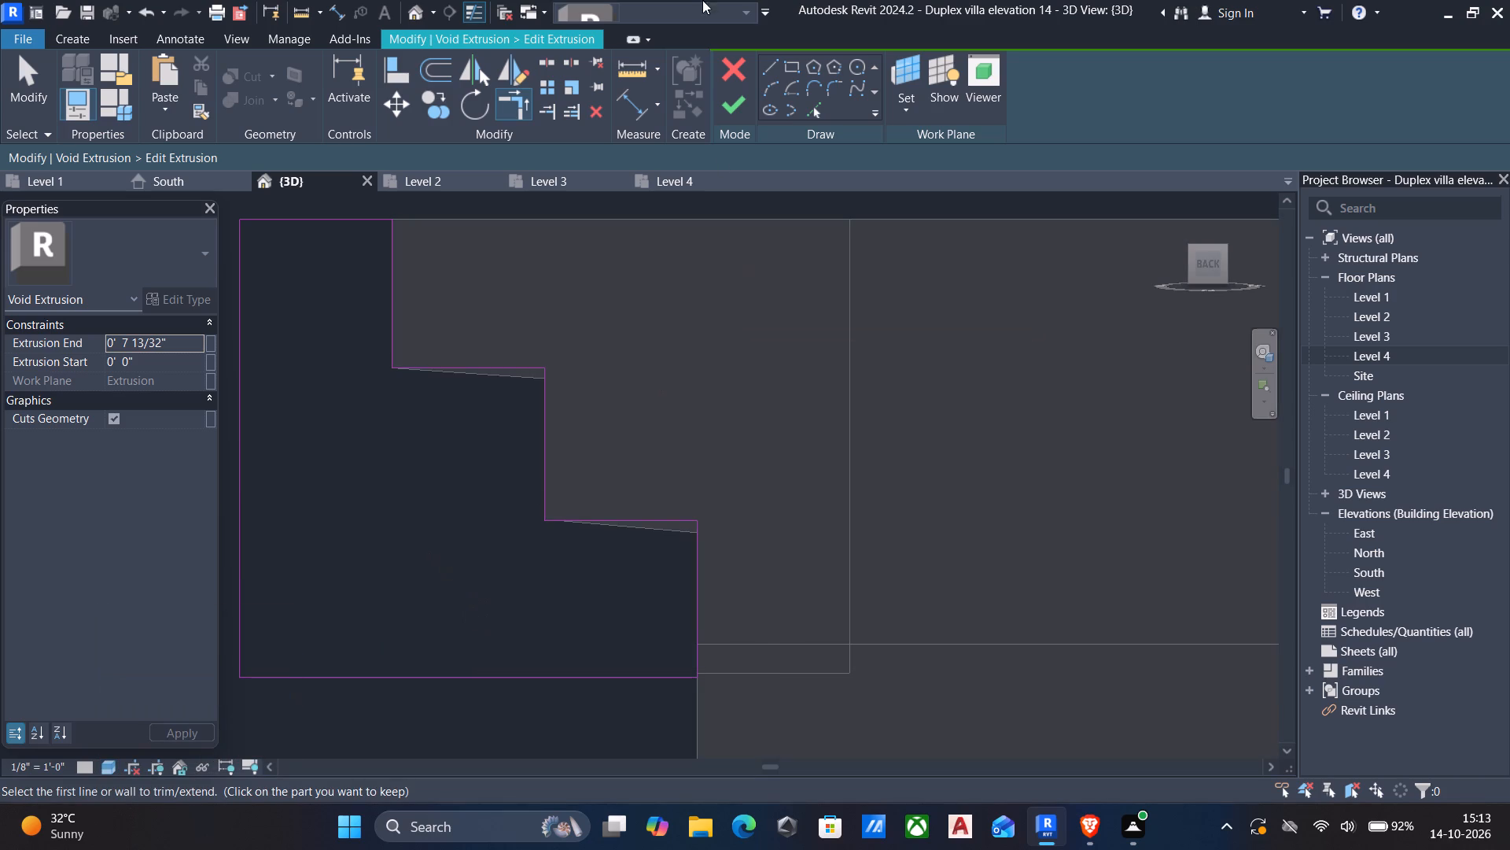
{"action": "left_click", "coordinate": [731, 116]}
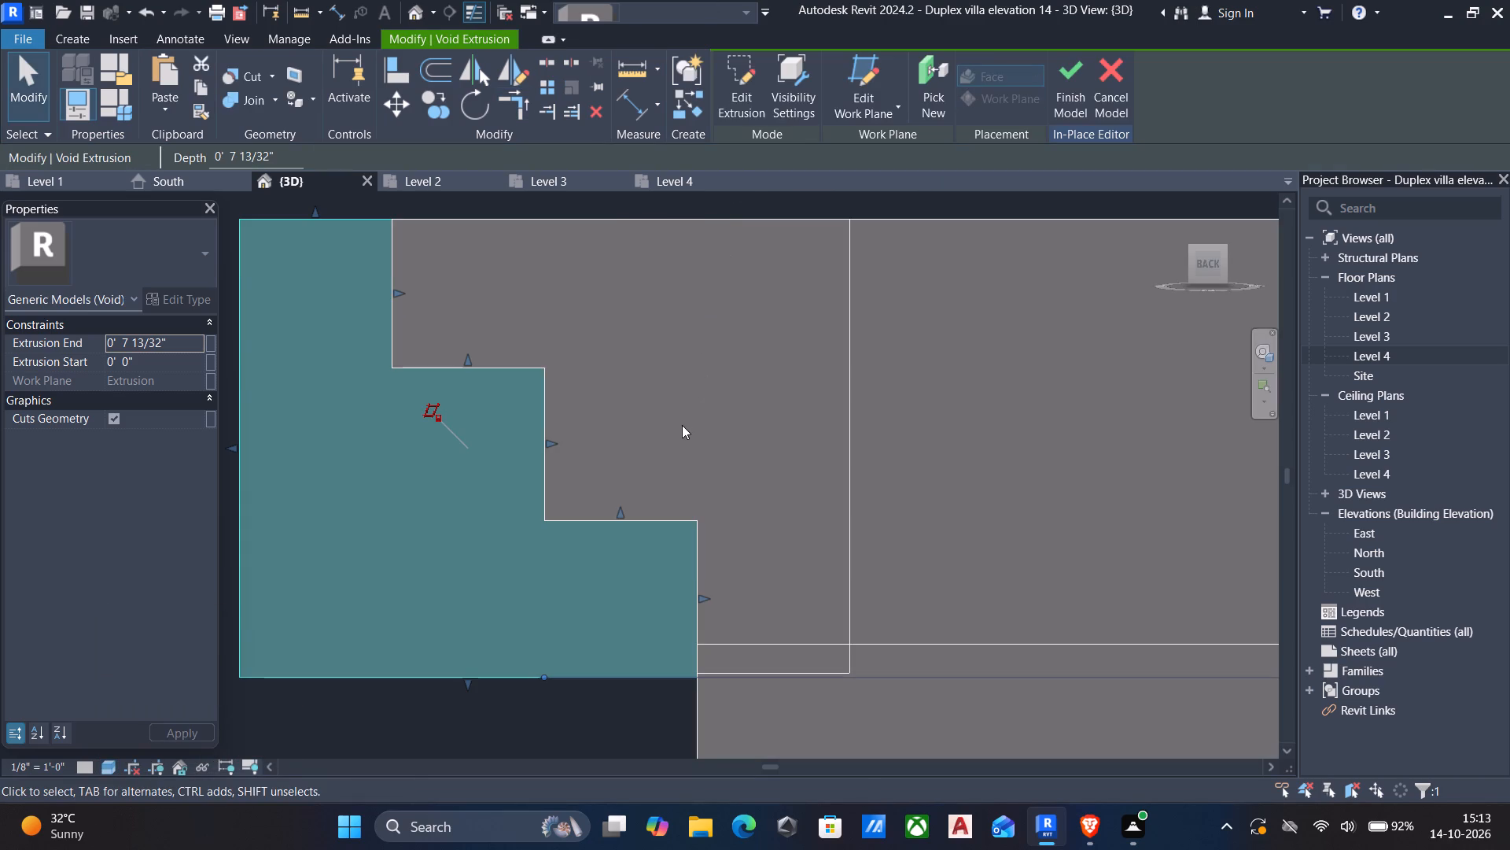
Examine the cornice end's cut from the front, side and underside, checking how the stepped ledges meet the adjoining profile.
{"action": "middle_click_drag", "start_coordinate": [681, 425], "coordinate": [764, 431], "text": "shift"}
{"action": "scroll", "coordinate": [764, 431], "scroll_direction": "down", "scroll_amount": 6}
{"action": "middle_click_drag", "start_coordinate": [763, 418], "coordinate": [873, 507], "text": "shift"}
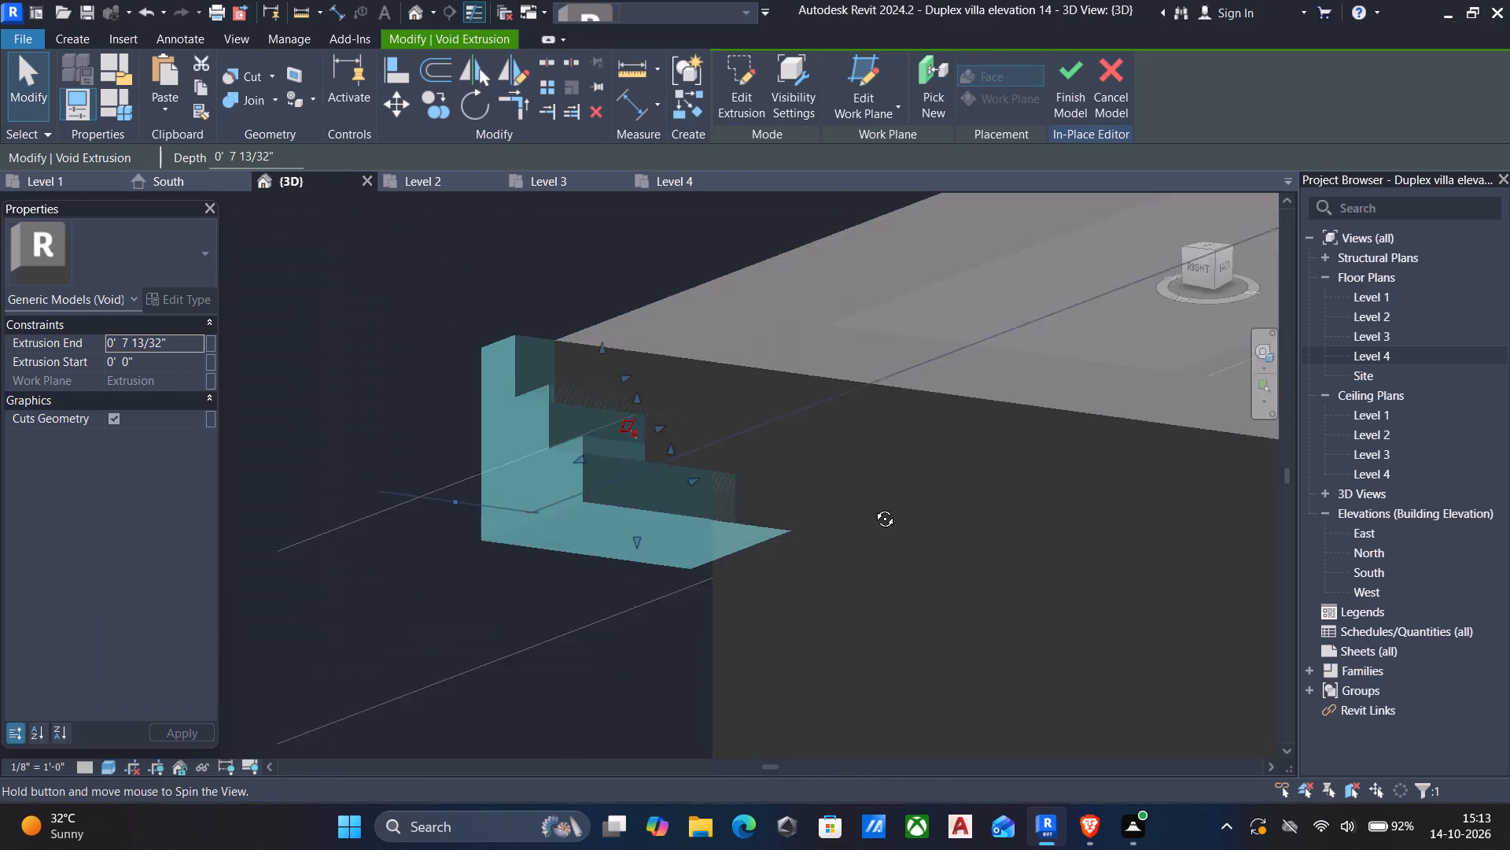
{"action": "middle_click_drag", "start_coordinate": [873, 507], "coordinate": [1187, 559], "text": "shift"}
{"action": "key", "text": "grave"}
{"action": "scroll", "coordinate": [886, 527], "scroll_direction": "down", "scroll_amount": 6}
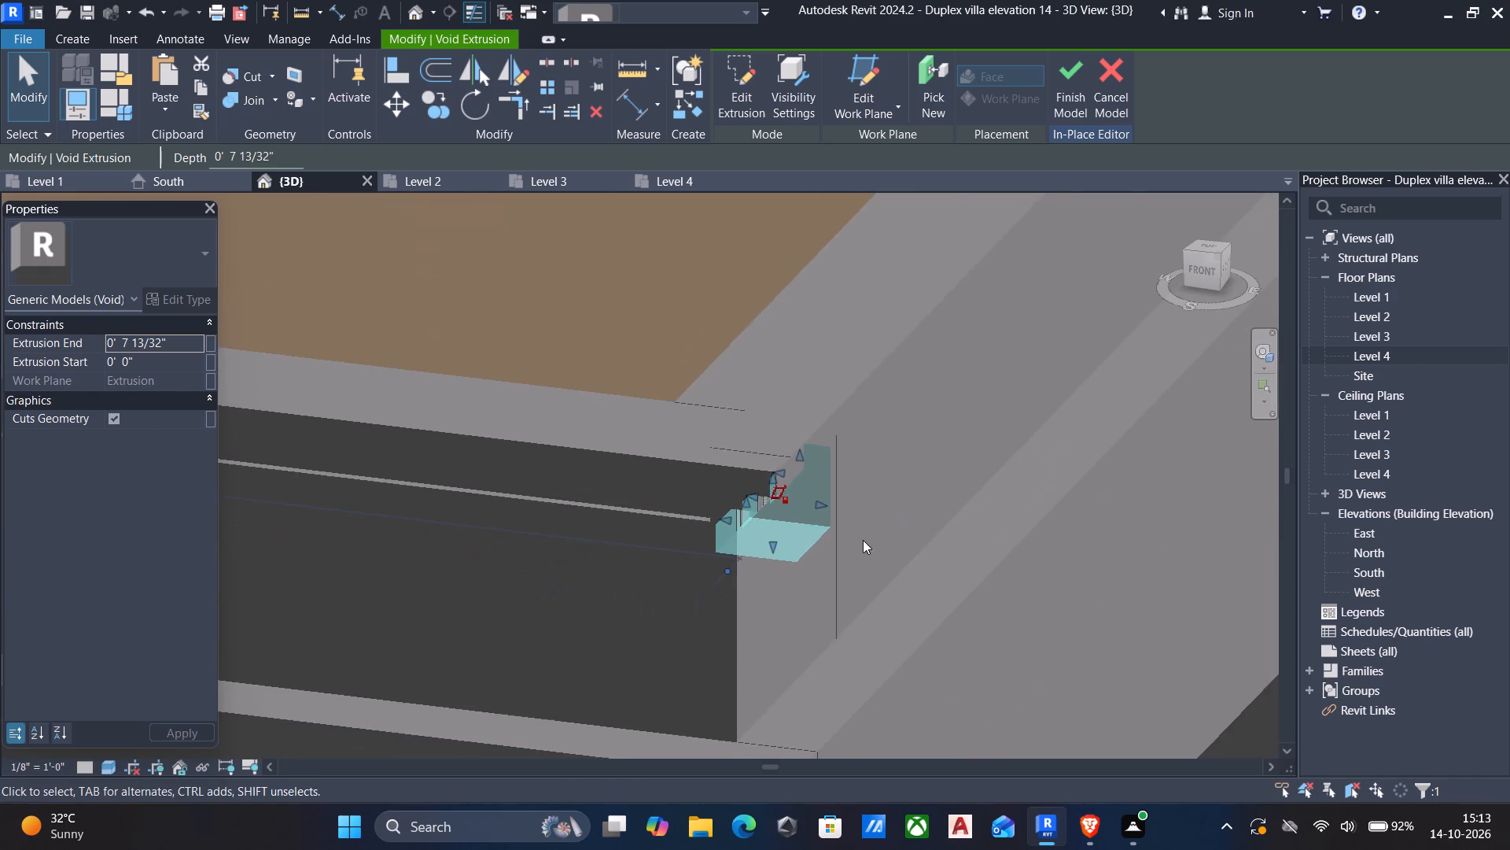
{"action": "key", "text": "Escape"}
{"action": "middle_click_drag", "start_coordinate": [734, 536], "coordinate": [808, 291]}
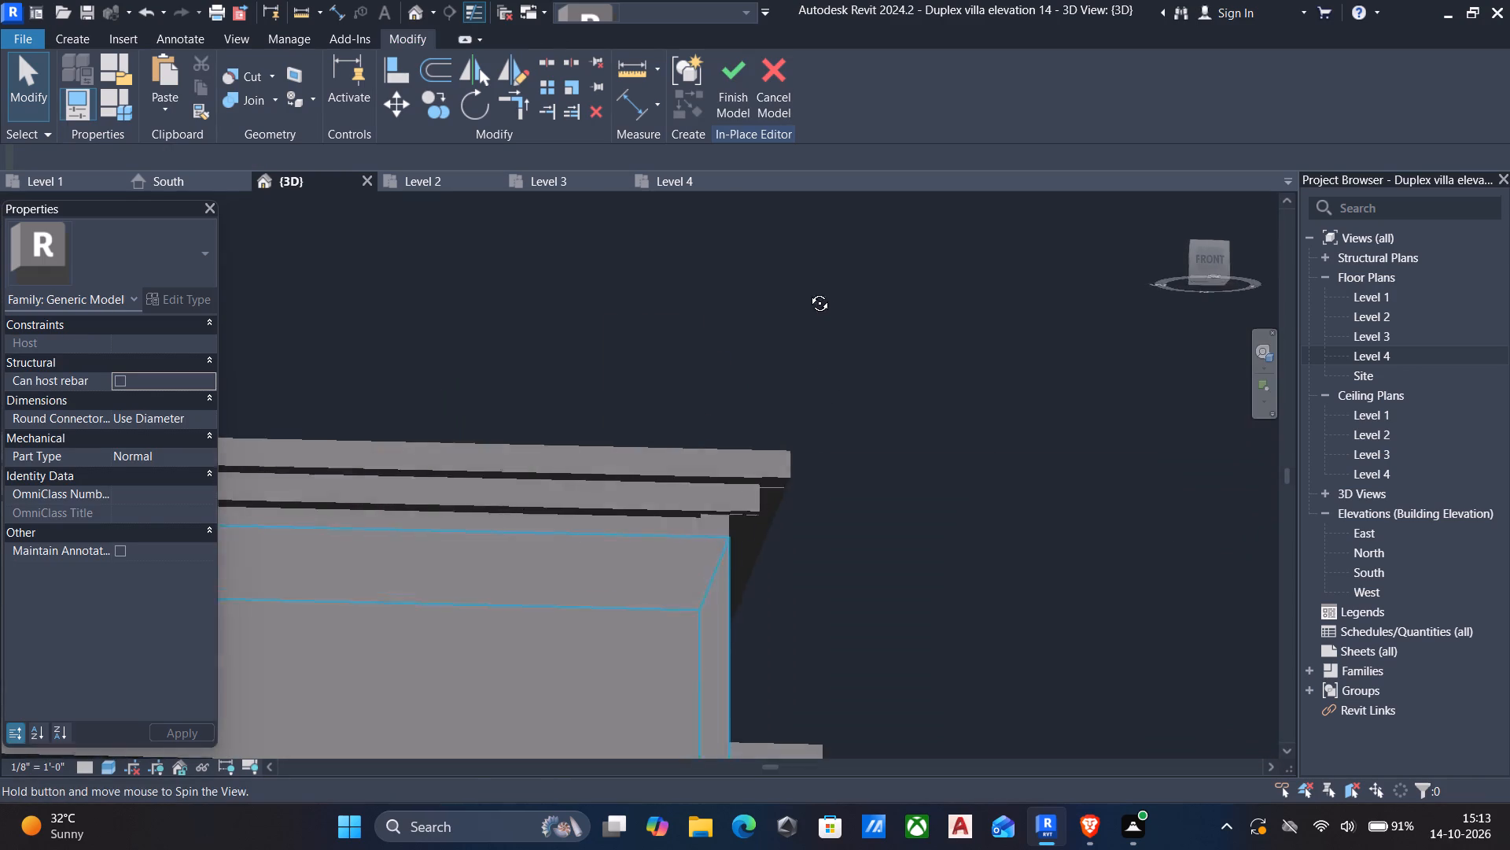
{"action": "middle_click_drag", "start_coordinate": [808, 291], "coordinate": [662, 310]}
{"action": "scroll", "coordinate": [779, 533], "scroll_direction": "up", "scroll_amount": 13}
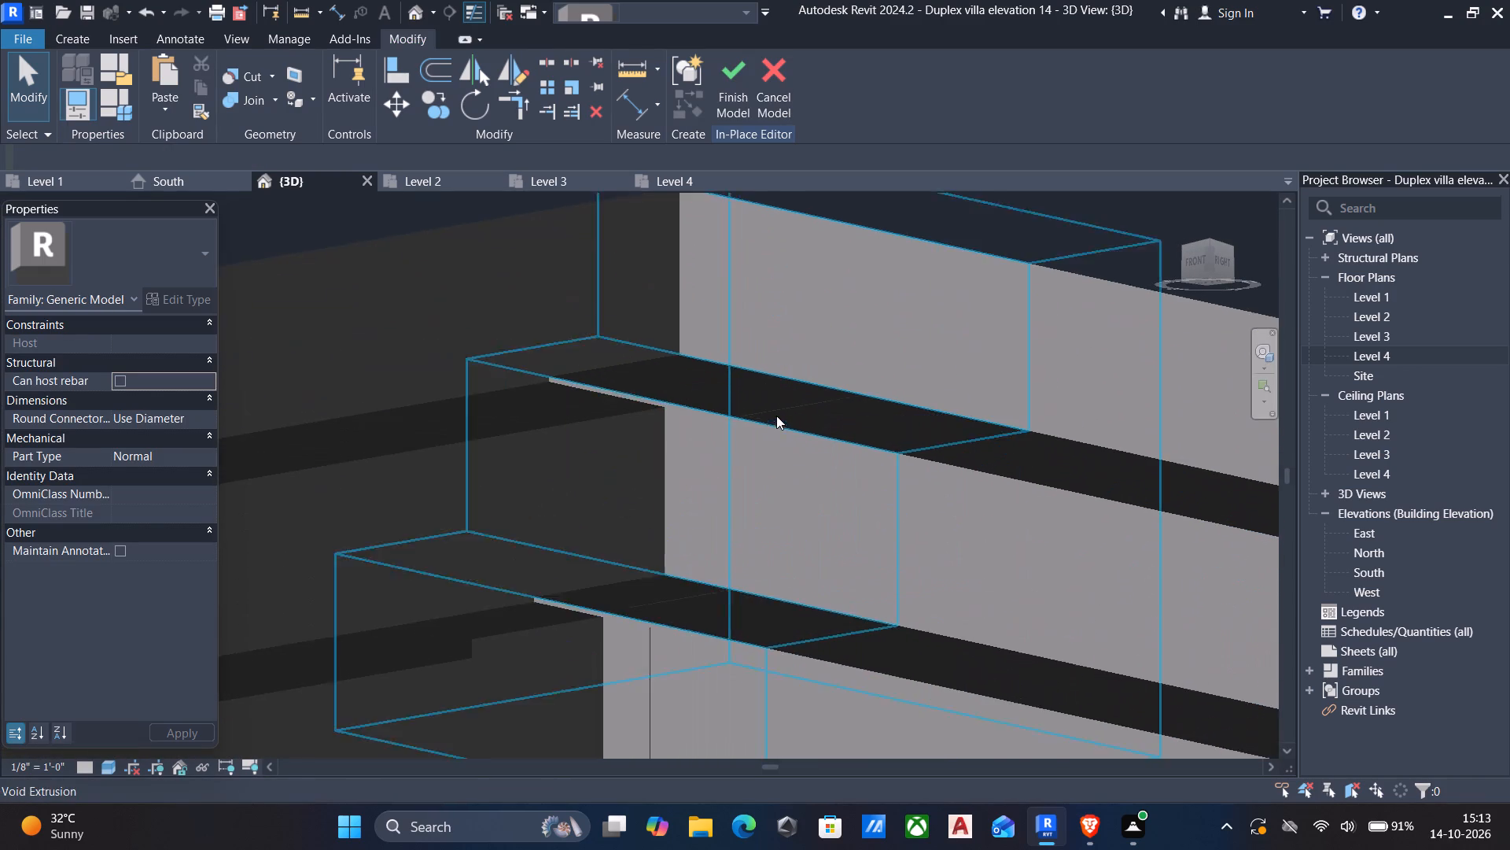
{"action": "scroll", "coordinate": [694, 449], "scroll_direction": "up", "scroll_amount": 6}
{"action": "scroll", "coordinate": [693, 461], "scroll_direction": "down", "scroll_amount": 9}
{"action": "scroll", "coordinate": [684, 472], "scroll_direction": "up", "scroll_amount": 6}
{"action": "scroll", "coordinate": [621, 424], "scroll_direction": "up", "scroll_amount": 2}
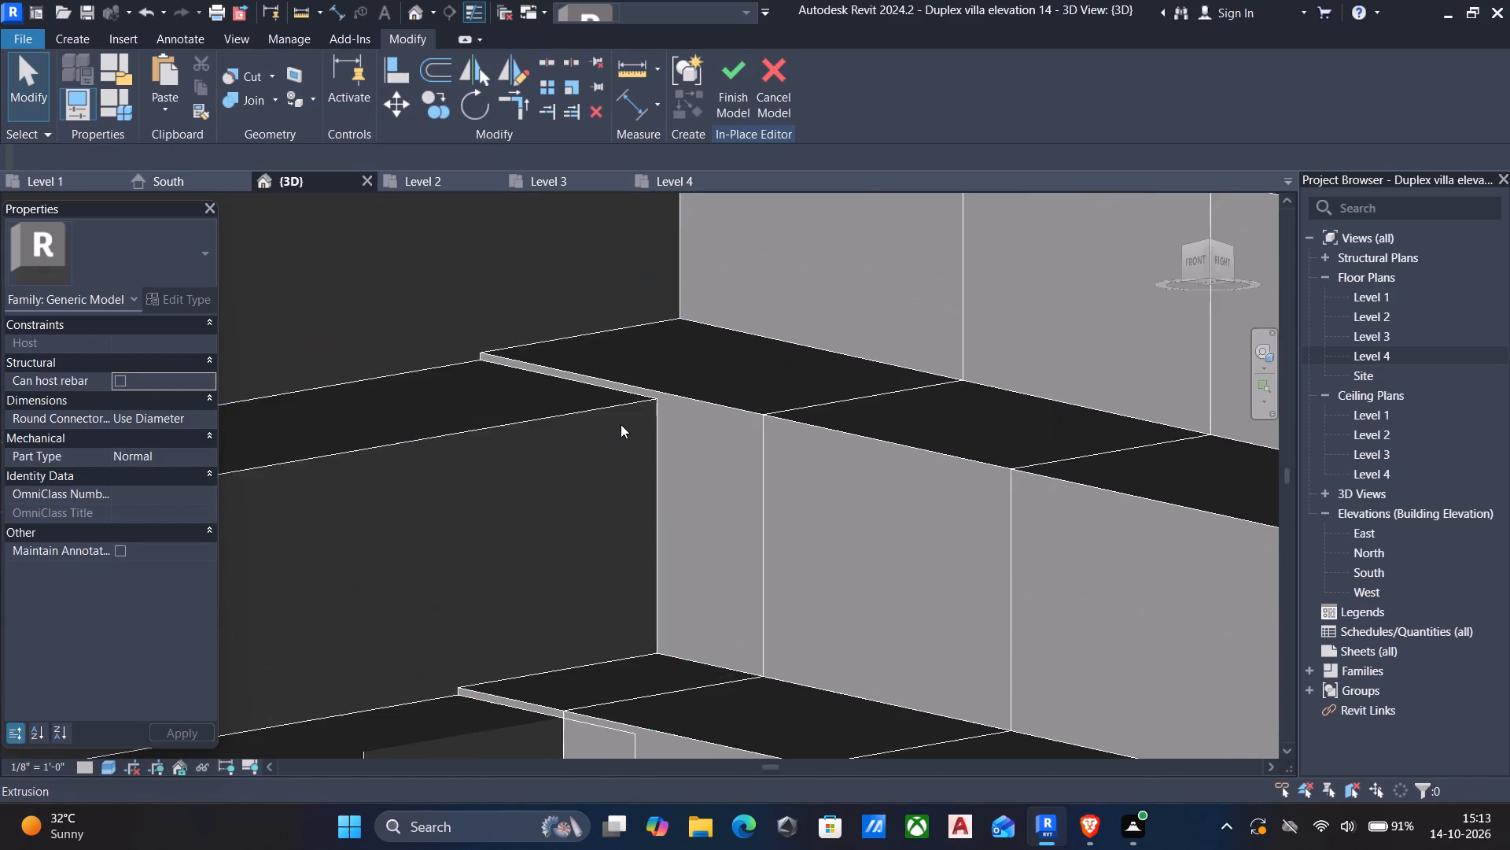
{"action": "scroll", "coordinate": [621, 424], "scroll_direction": "up", "scroll_amount": 4}
{"action": "middle_click_drag", "start_coordinate": [617, 388], "coordinate": [677, 488], "text": "shift"}
{"action": "middle_click_drag", "start_coordinate": [683, 466], "coordinate": [722, 433], "text": "shift"}
{"action": "scroll", "coordinate": [723, 433], "scroll_direction": "down", "scroll_amount": 6}
{"action": "middle_click_drag", "start_coordinate": [711, 445], "coordinate": [745, 483], "text": "shift"}
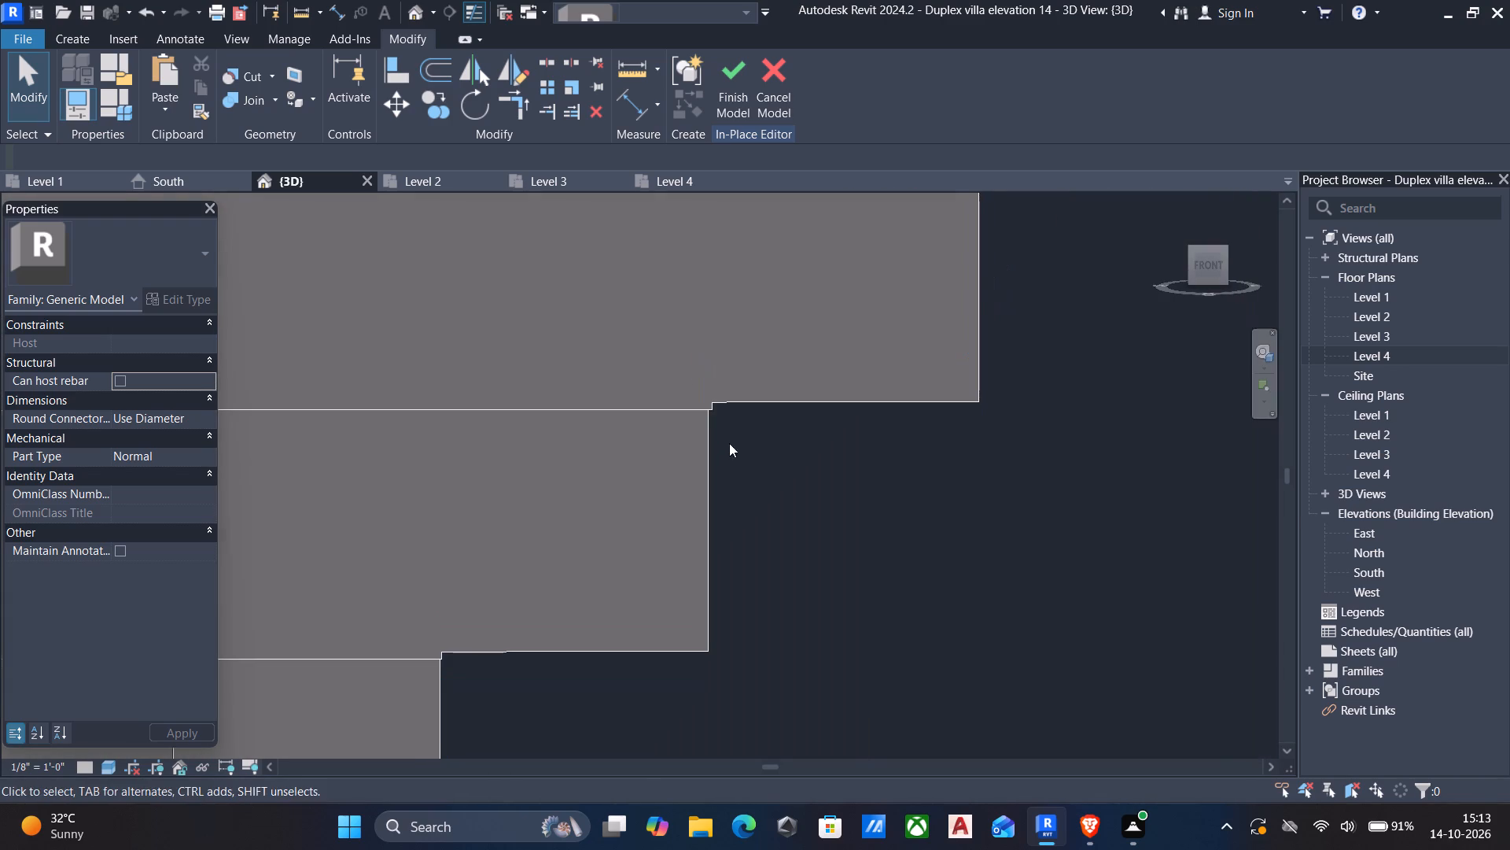
{"action": "middle_click_drag", "start_coordinate": [724, 436], "coordinate": [704, 391]}
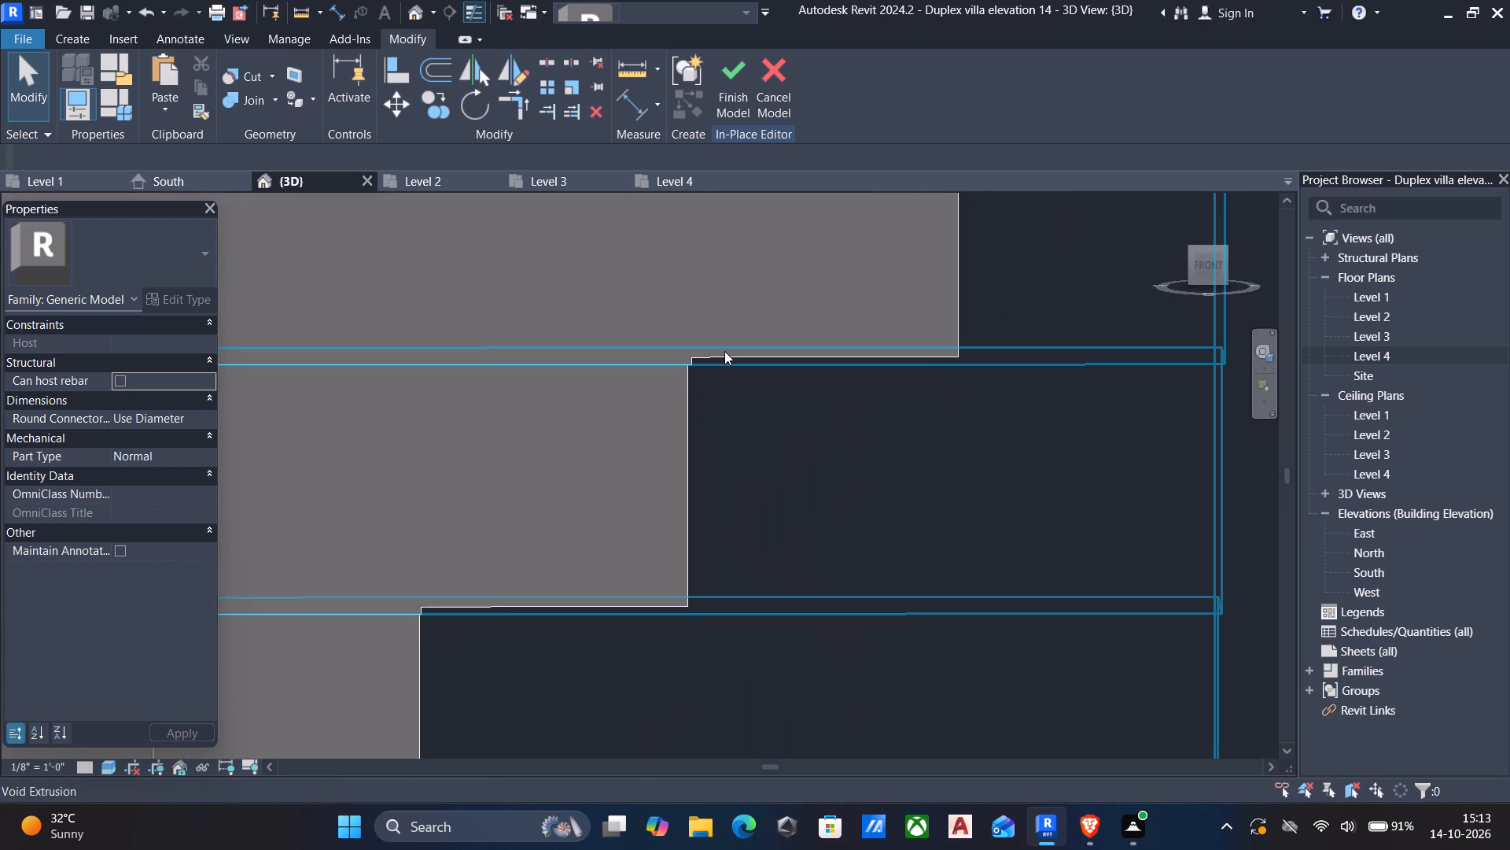
{"action": "left_click", "coordinate": [962, 268]}
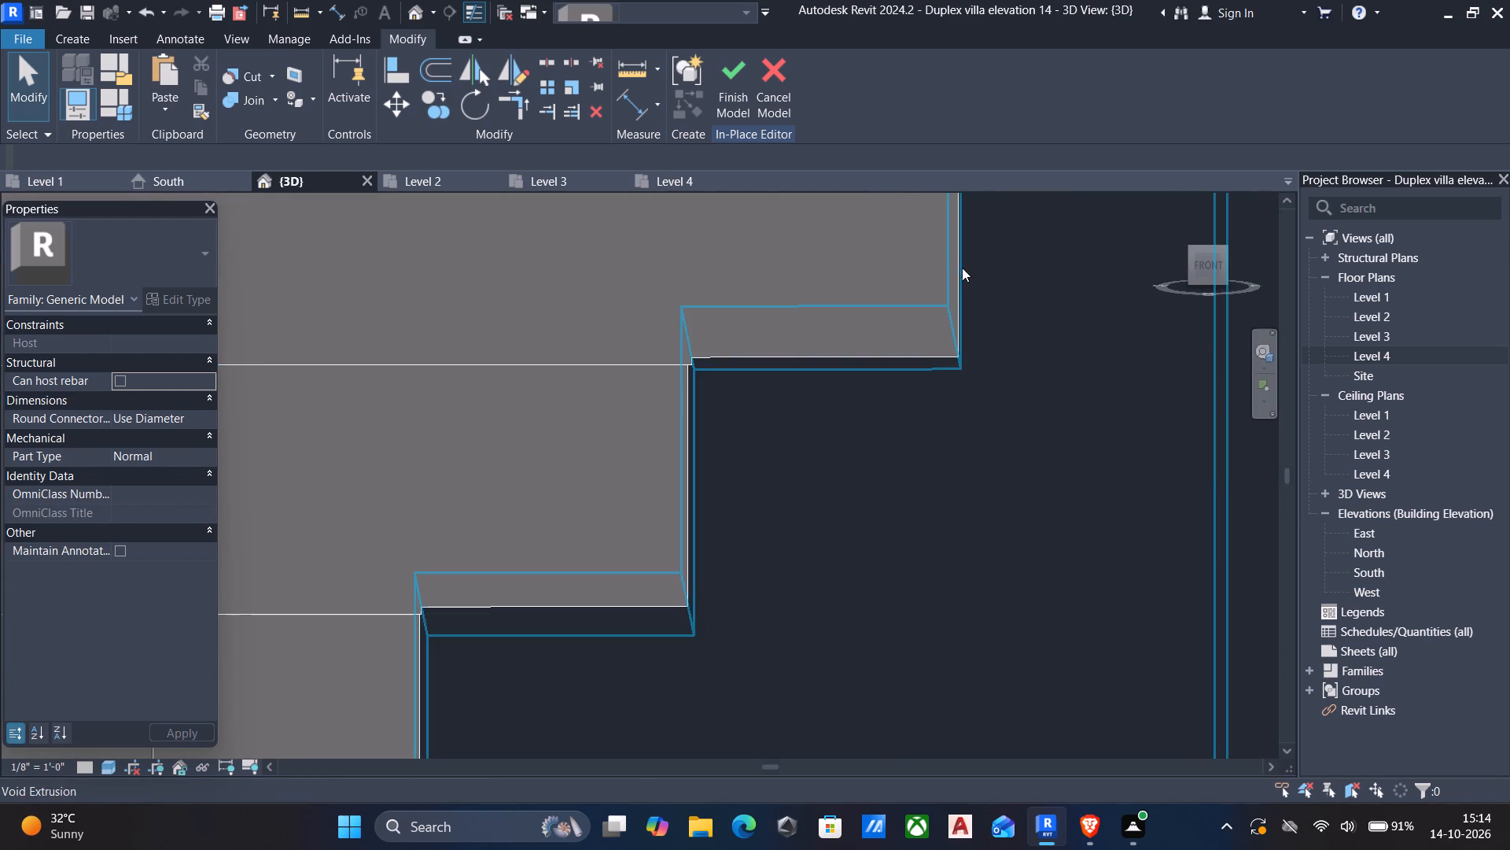
{"action": "scroll", "coordinate": [842, 320], "scroll_direction": "down", "scroll_amount": 6}
{"action": "key", "text": "Escape"}
{"action": "middle_click_drag", "start_coordinate": [805, 326], "coordinate": [840, 526]}
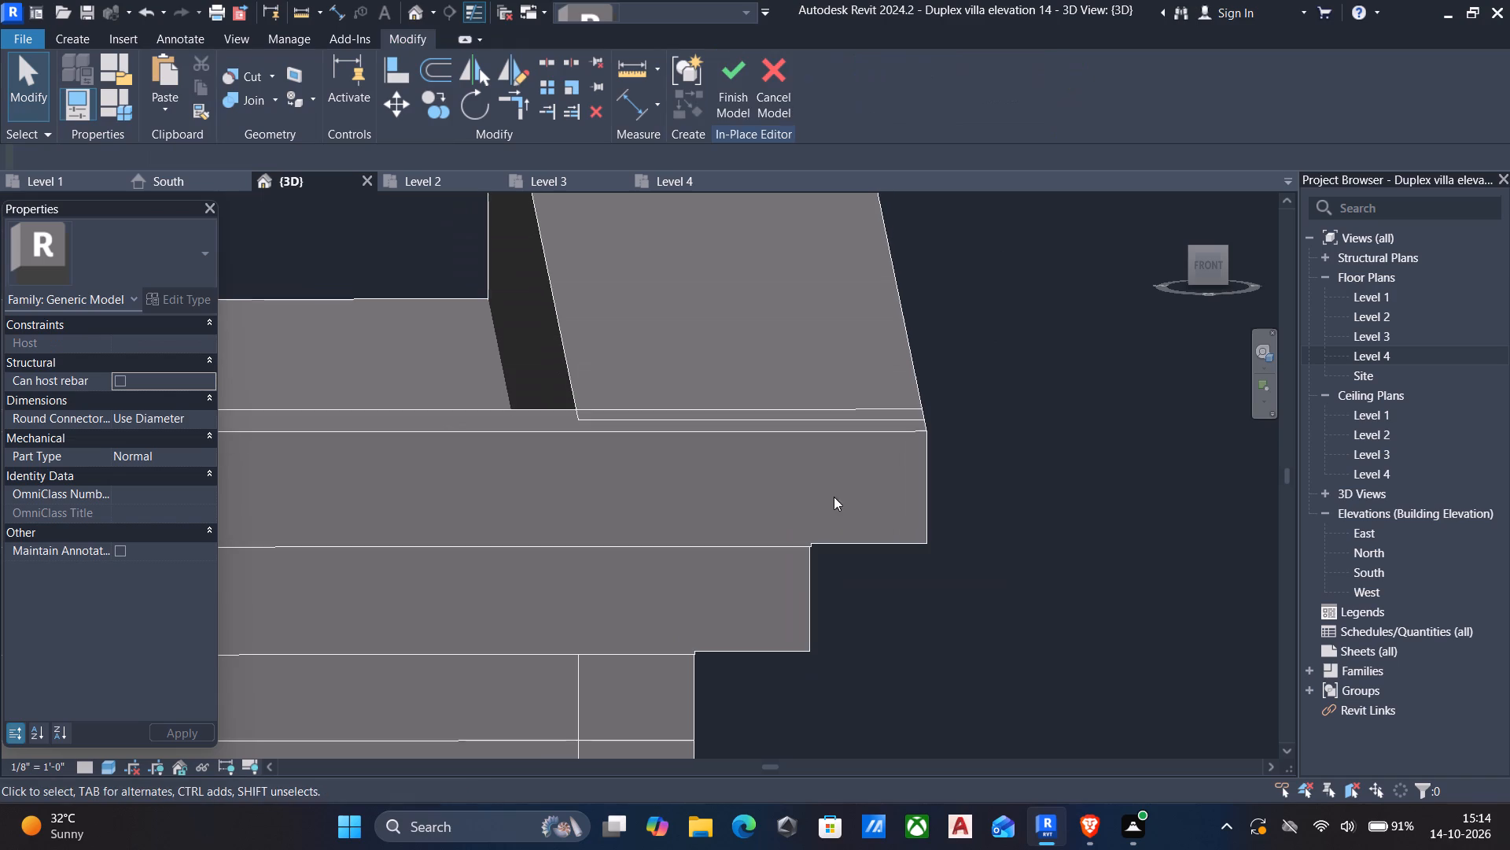
Nudge the upper stepped cornice extrusion on the left face toward the front until its lowest step meets the wall corner.
{"action": "scroll", "coordinate": [771, 442], "scroll_direction": "down", "scroll_amount": 3}
{"action": "middle_click_drag", "start_coordinate": [758, 495], "coordinate": [757, 497], "text": "shift"}
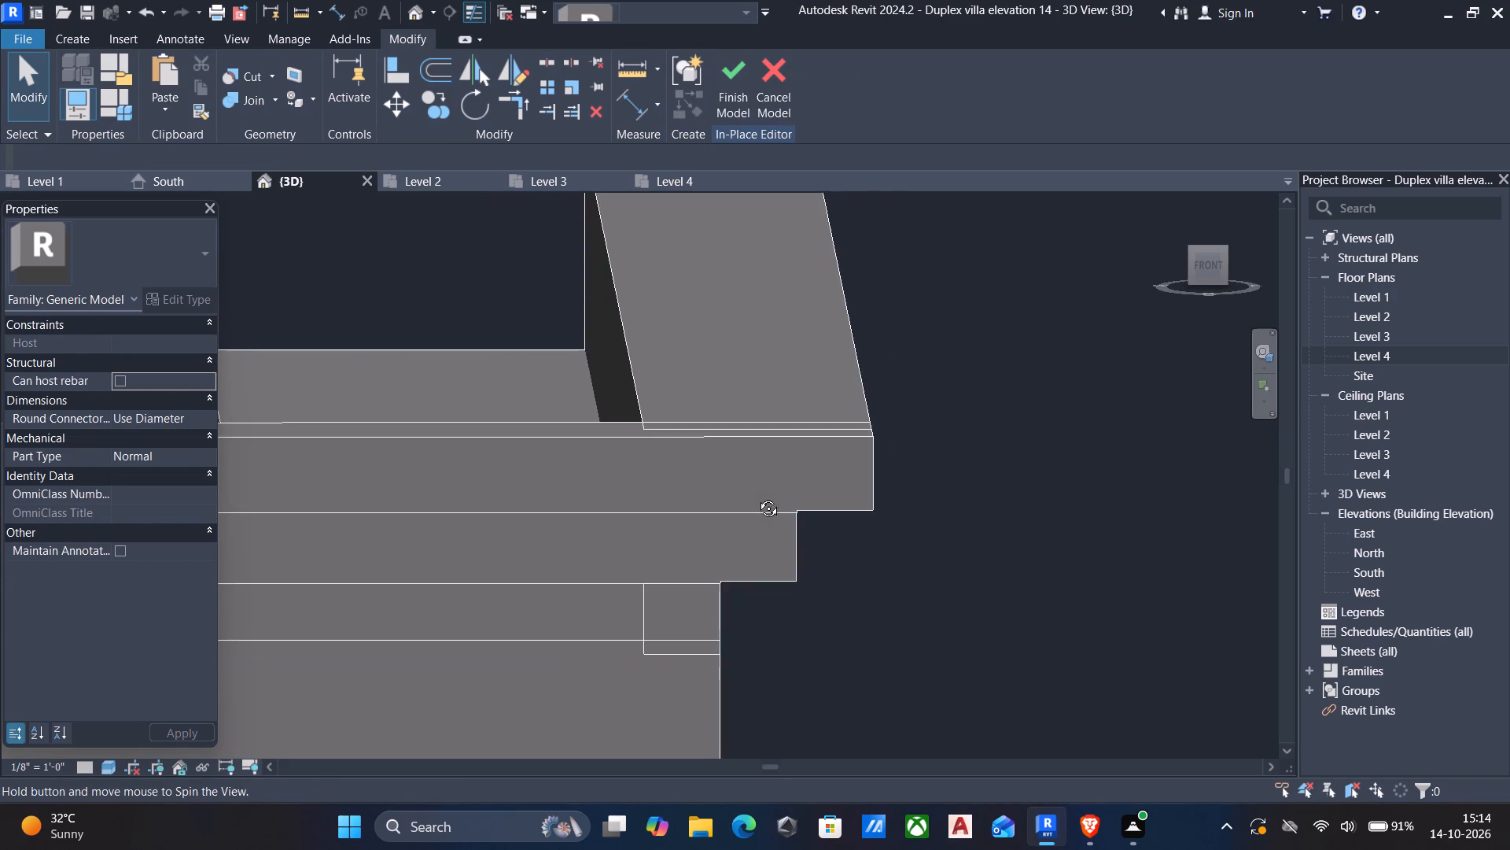
{"action": "middle_click_drag", "start_coordinate": [757, 497], "coordinate": [1023, 512], "text": "shift"}
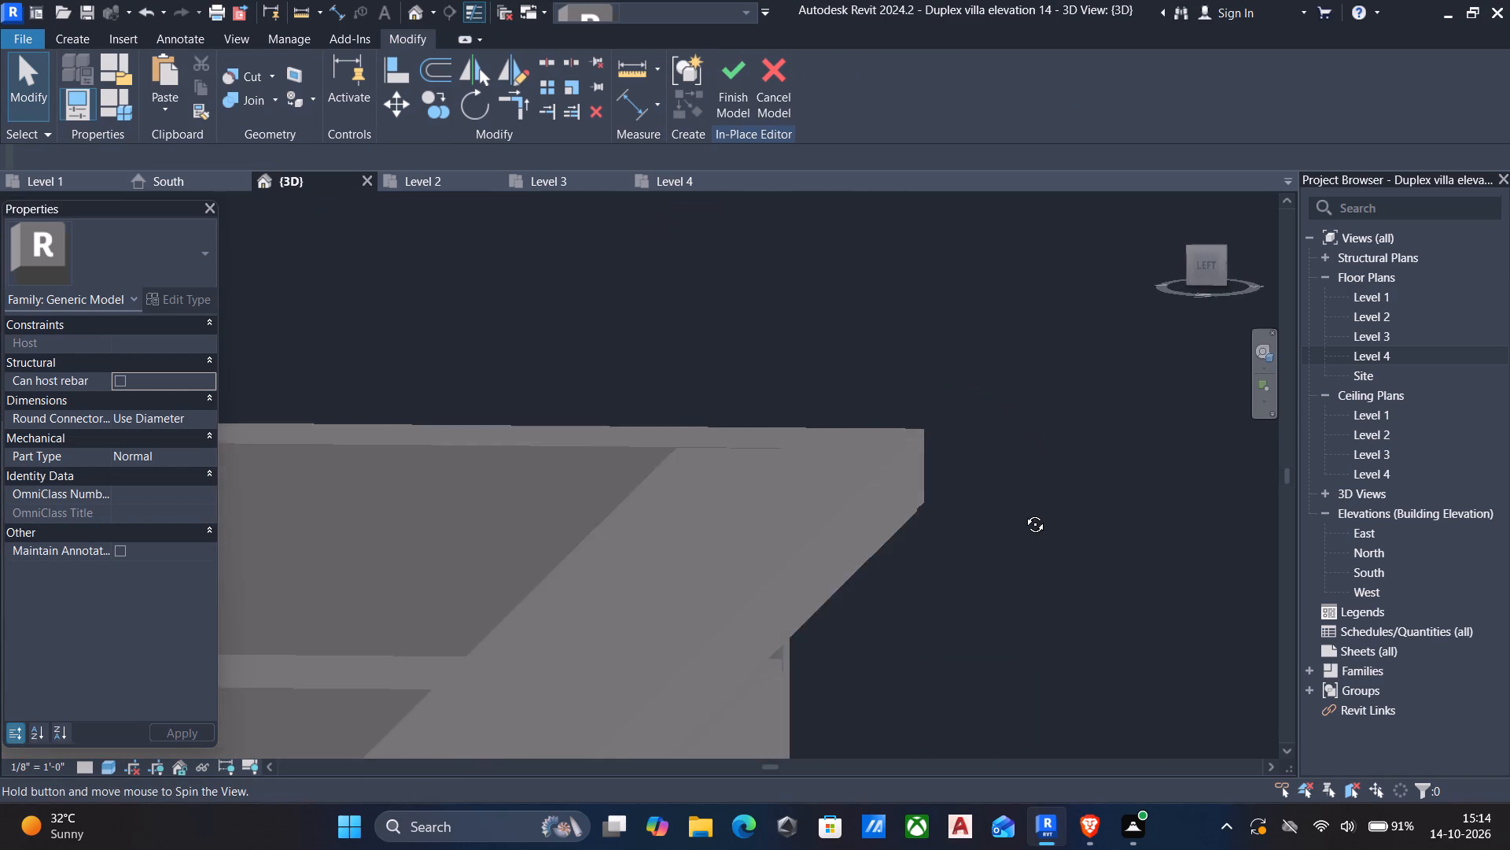
{"action": "middle_click_drag", "start_coordinate": [1023, 512], "coordinate": [1018, 467], "text": "shift"}
{"action": "middle_click_drag", "start_coordinate": [956, 470], "coordinate": [1076, 349]}
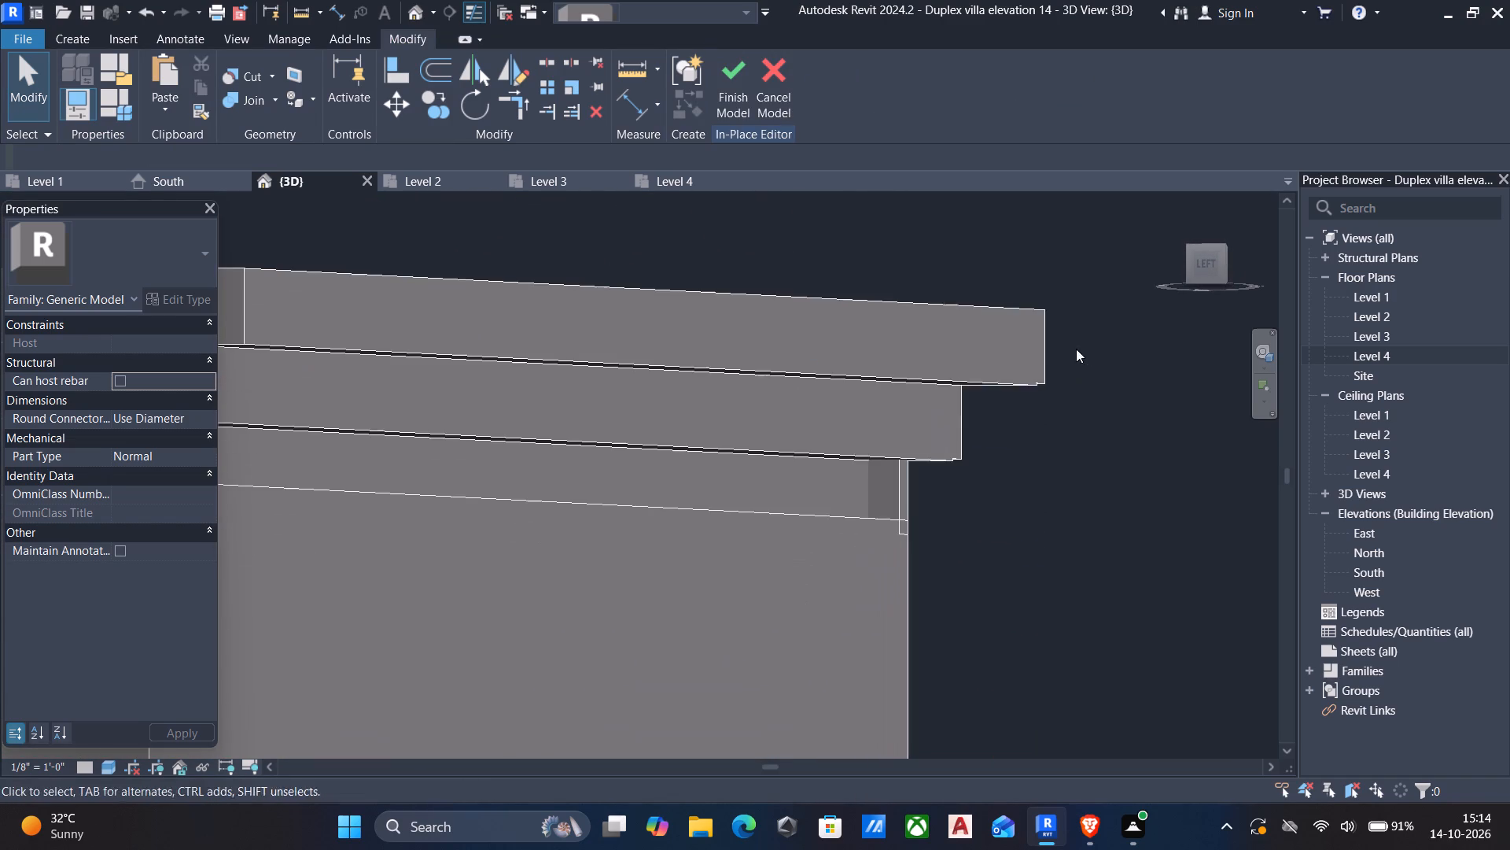
{"action": "left_click", "coordinate": [779, 451]}
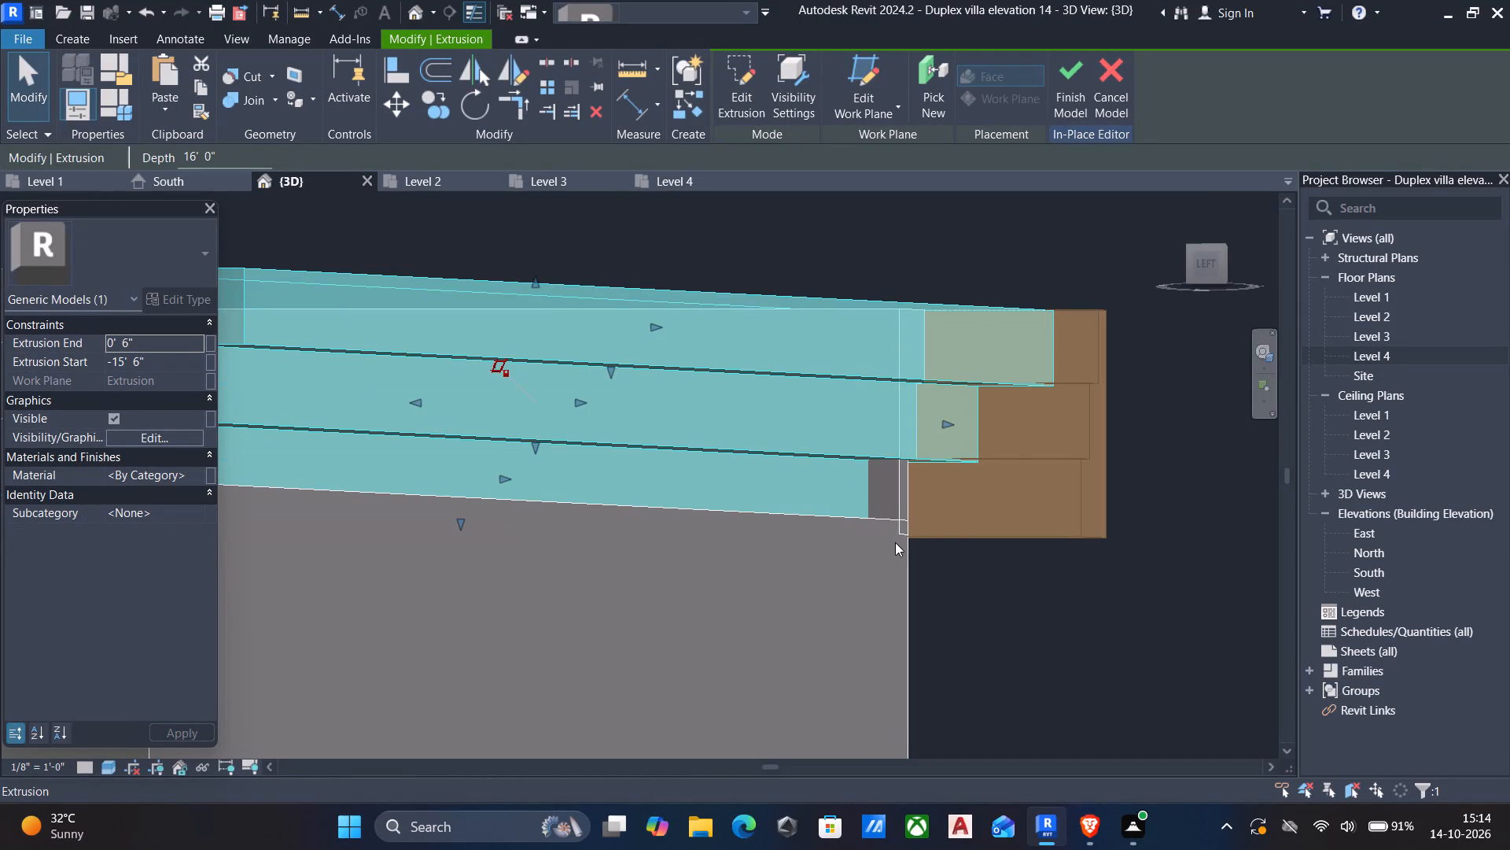
{"action": "middle_click_drag", "start_coordinate": [900, 539], "coordinate": [1002, 386]}
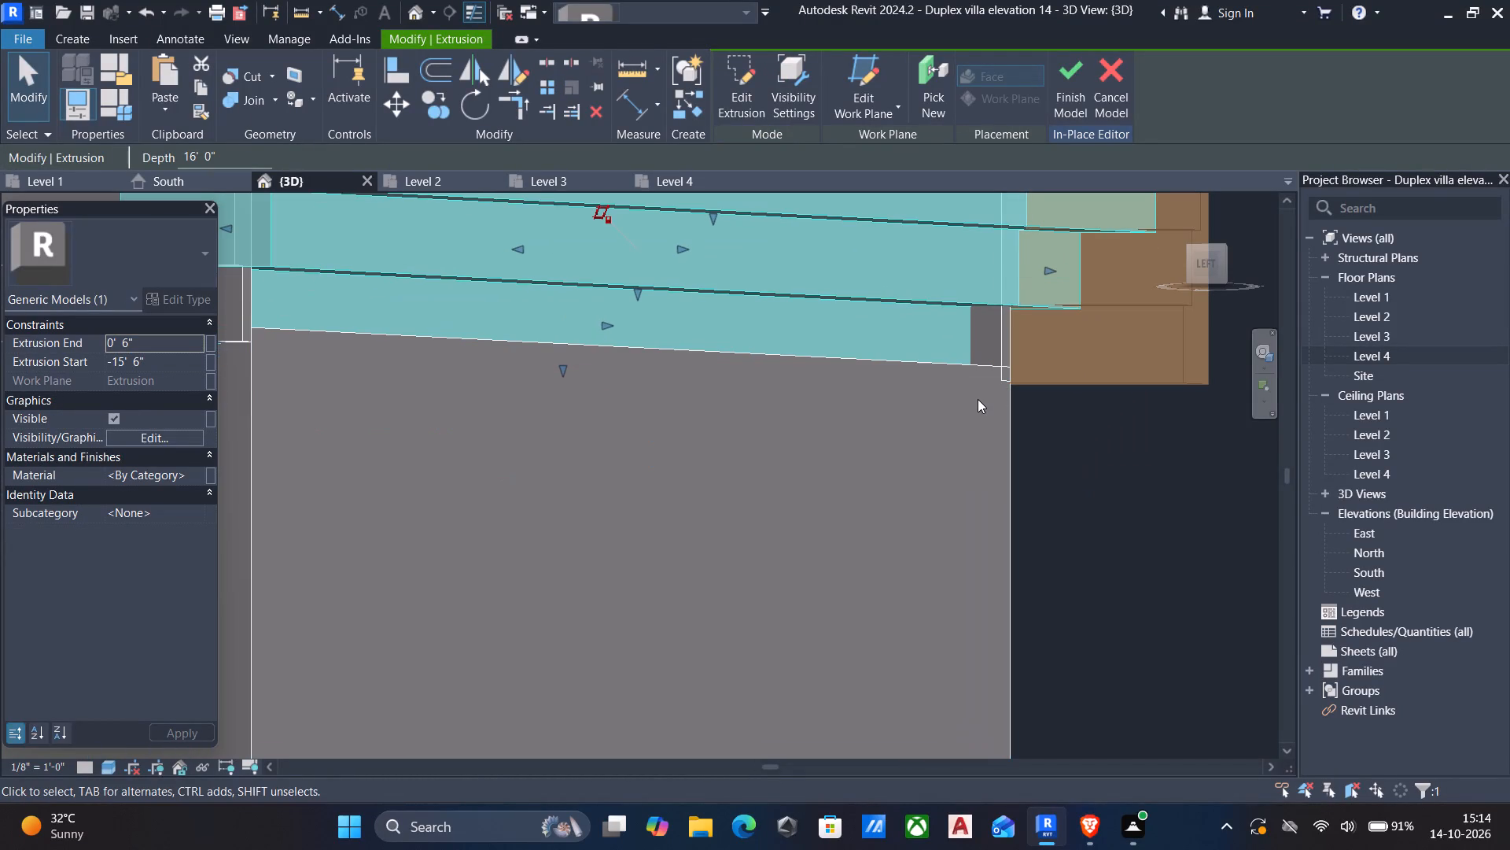
{"action": "key", "text": "Right"}
{"action": "key", "text": "Right"}
{"action": "key", "text": "Right"}
{"action": "key", "text": "Right"}
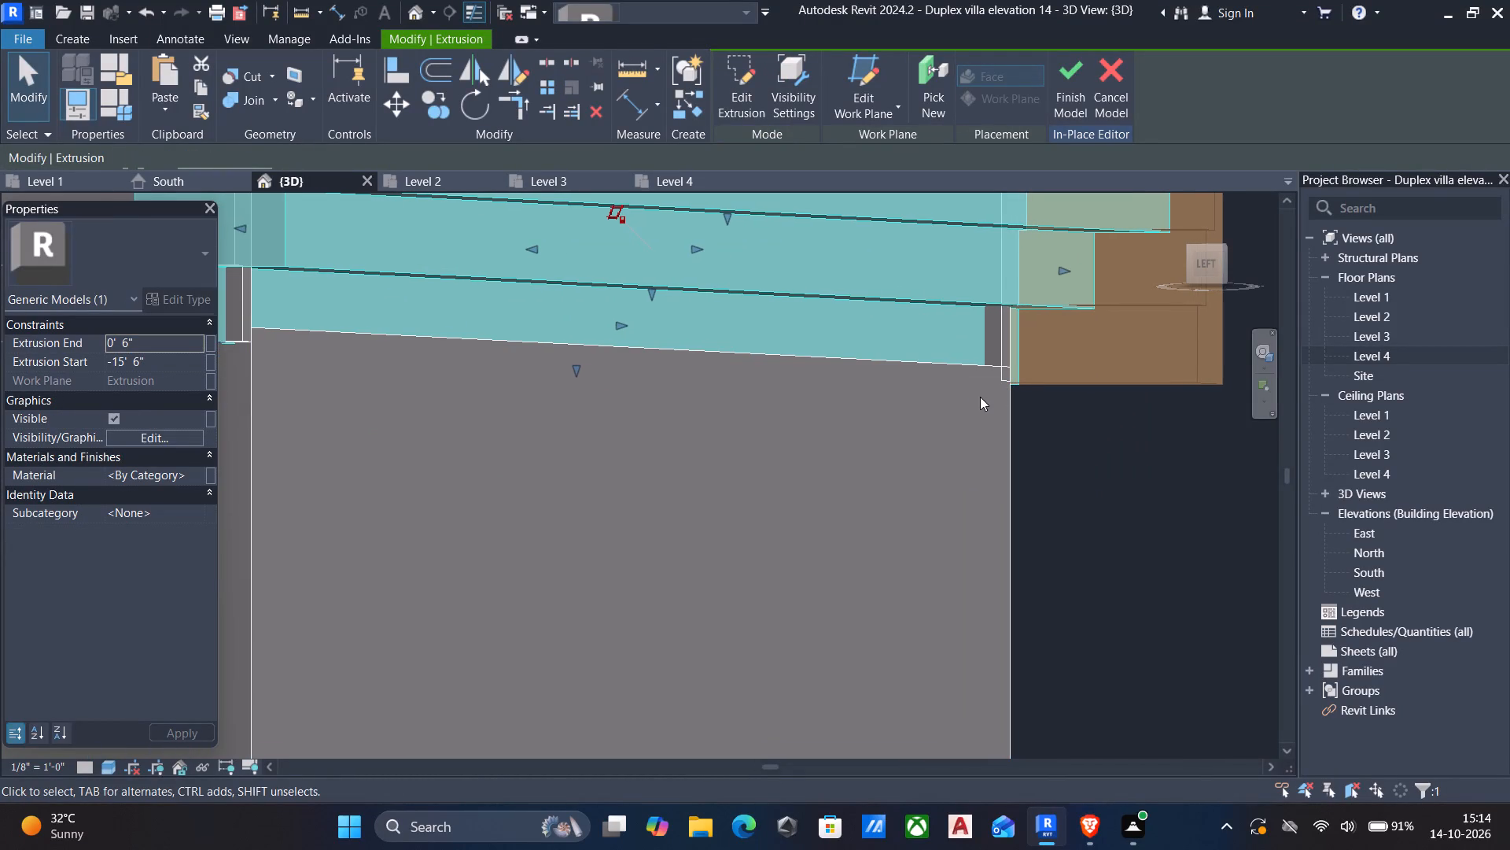
{"action": "key", "text": "Right"}
{"action": "key", "text": "Right"}
{"action": "key", "text": "Right"}
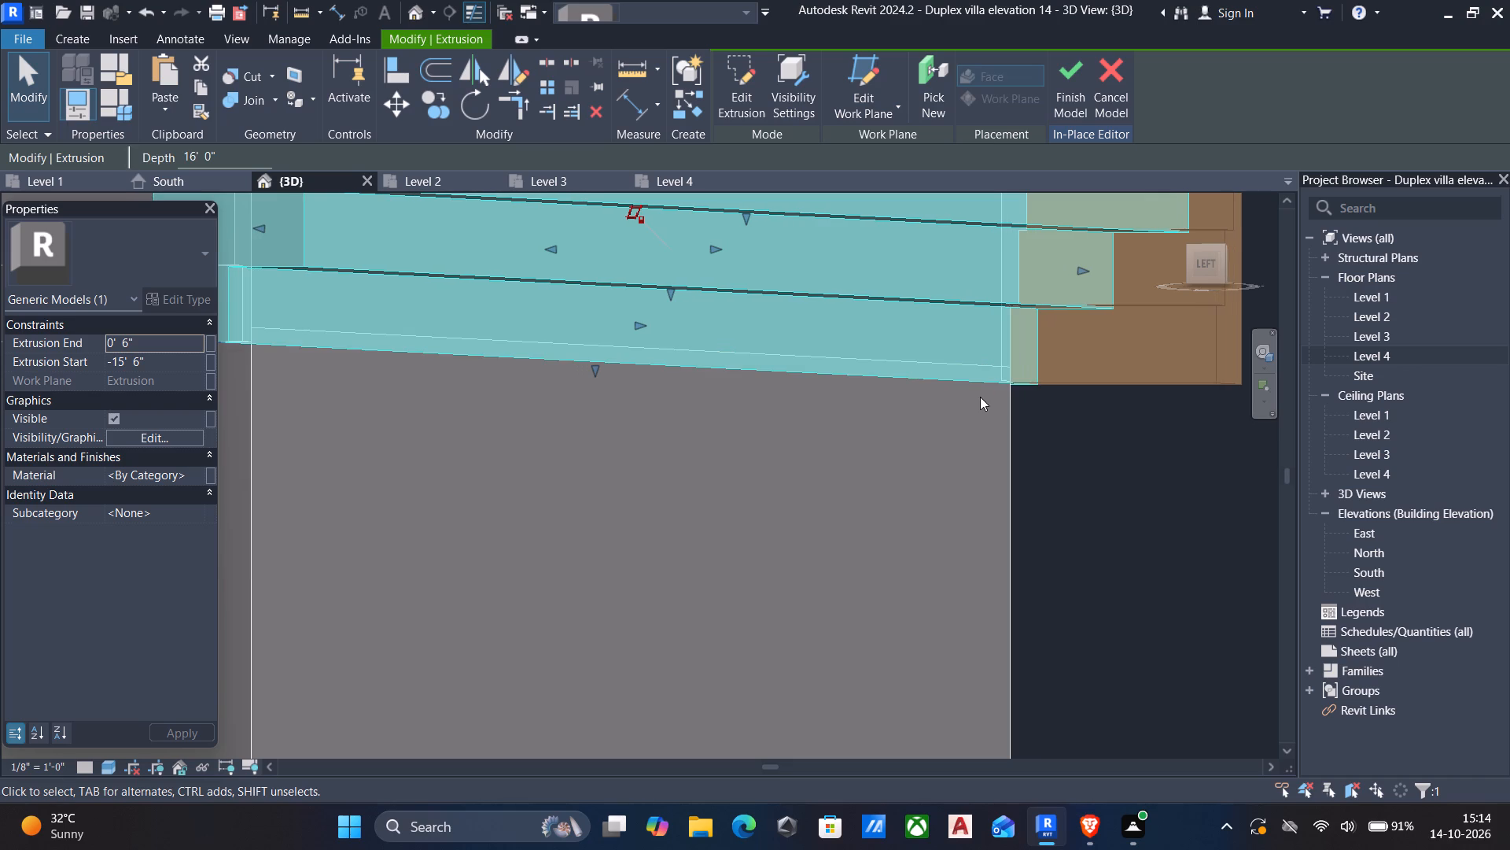
{"action": "key", "text": "Left"}
{"action": "key", "text": "Escape"}
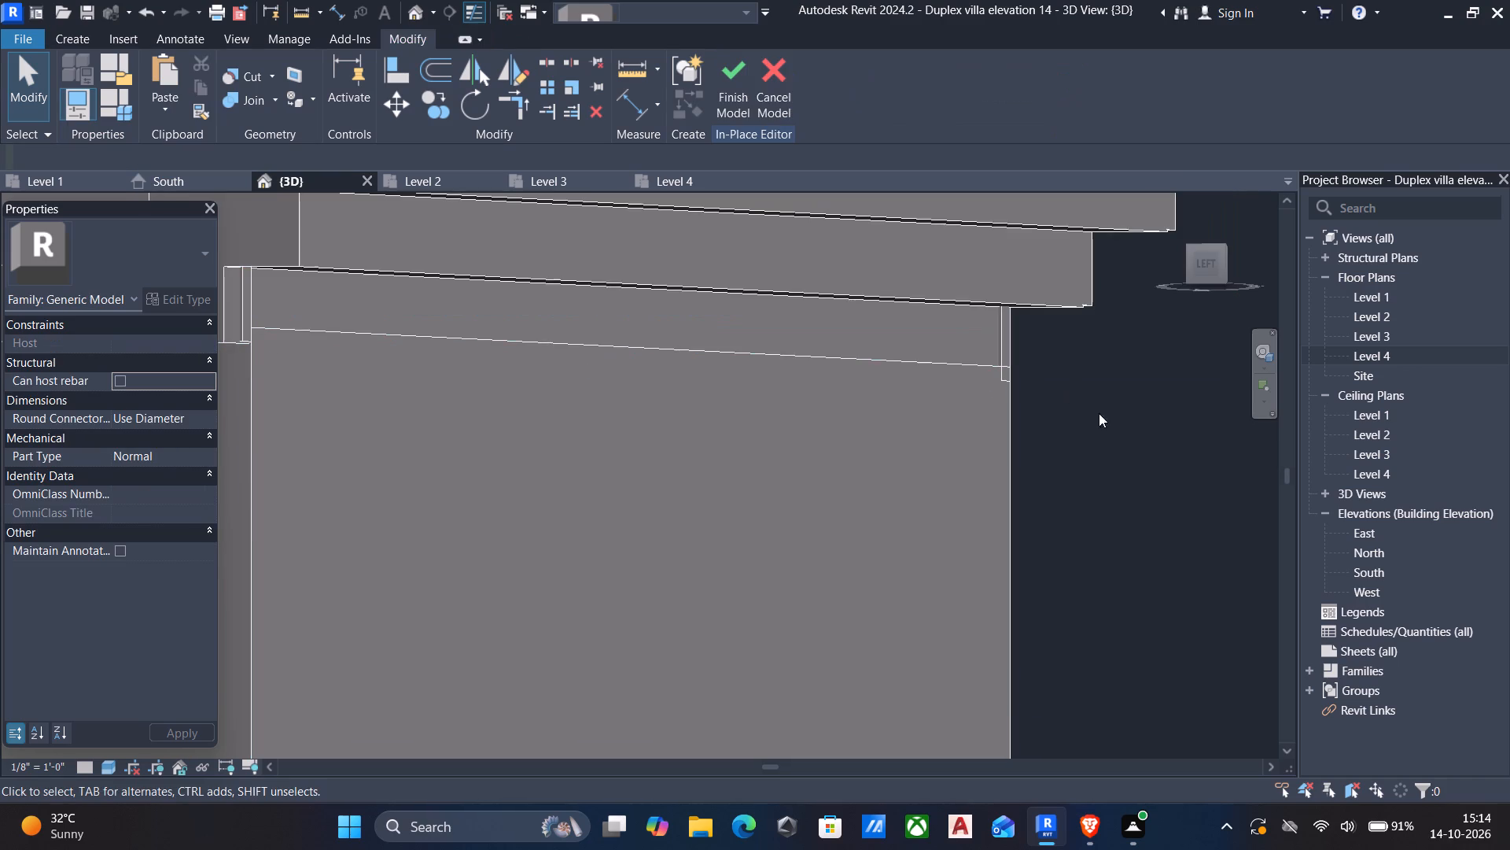
Examine the cornice corner from below and from the right side, checking how the stepped ledges meet at the cut end.
{"action": "scroll", "coordinate": [1075, 481], "scroll_direction": "down", "scroll_amount": 2}
{"action": "middle_click_drag", "start_coordinate": [1068, 490], "coordinate": [629, 473], "text": "shift"}
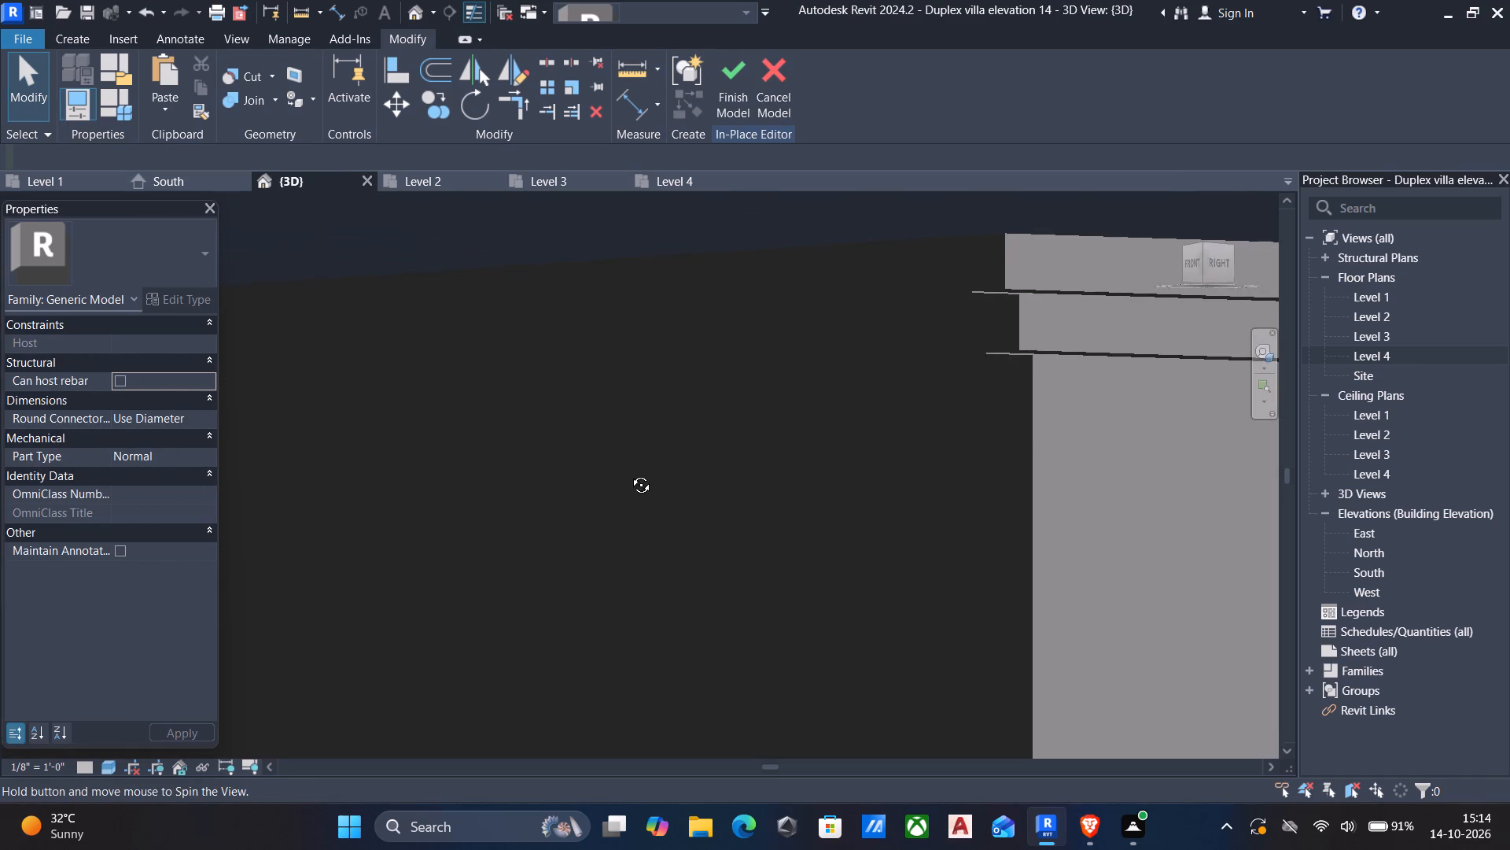
{"action": "middle_click_drag", "start_coordinate": [629, 473], "coordinate": [560, 431], "text": "shift"}
{"action": "middle_click_drag", "start_coordinate": [700, 438], "coordinate": [682, 441]}
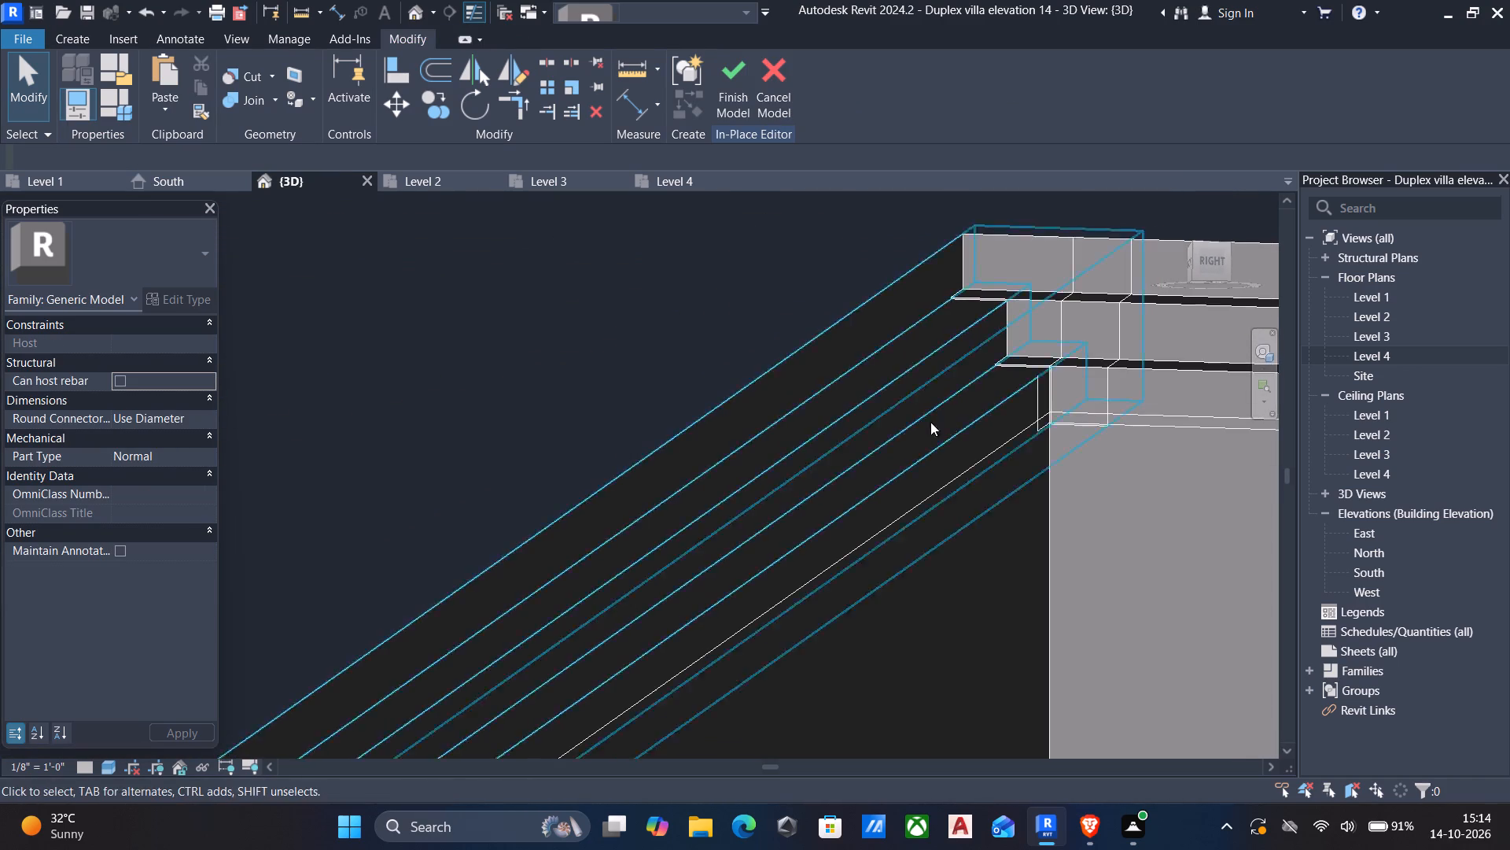
{"action": "scroll", "coordinate": [989, 399], "scroll_direction": "up", "scroll_amount": 5}
{"action": "scroll", "coordinate": [1033, 289], "scroll_direction": "up", "scroll_amount": 6}
{"action": "middle_click_drag", "start_coordinate": [979, 339], "coordinate": [937, 517]}
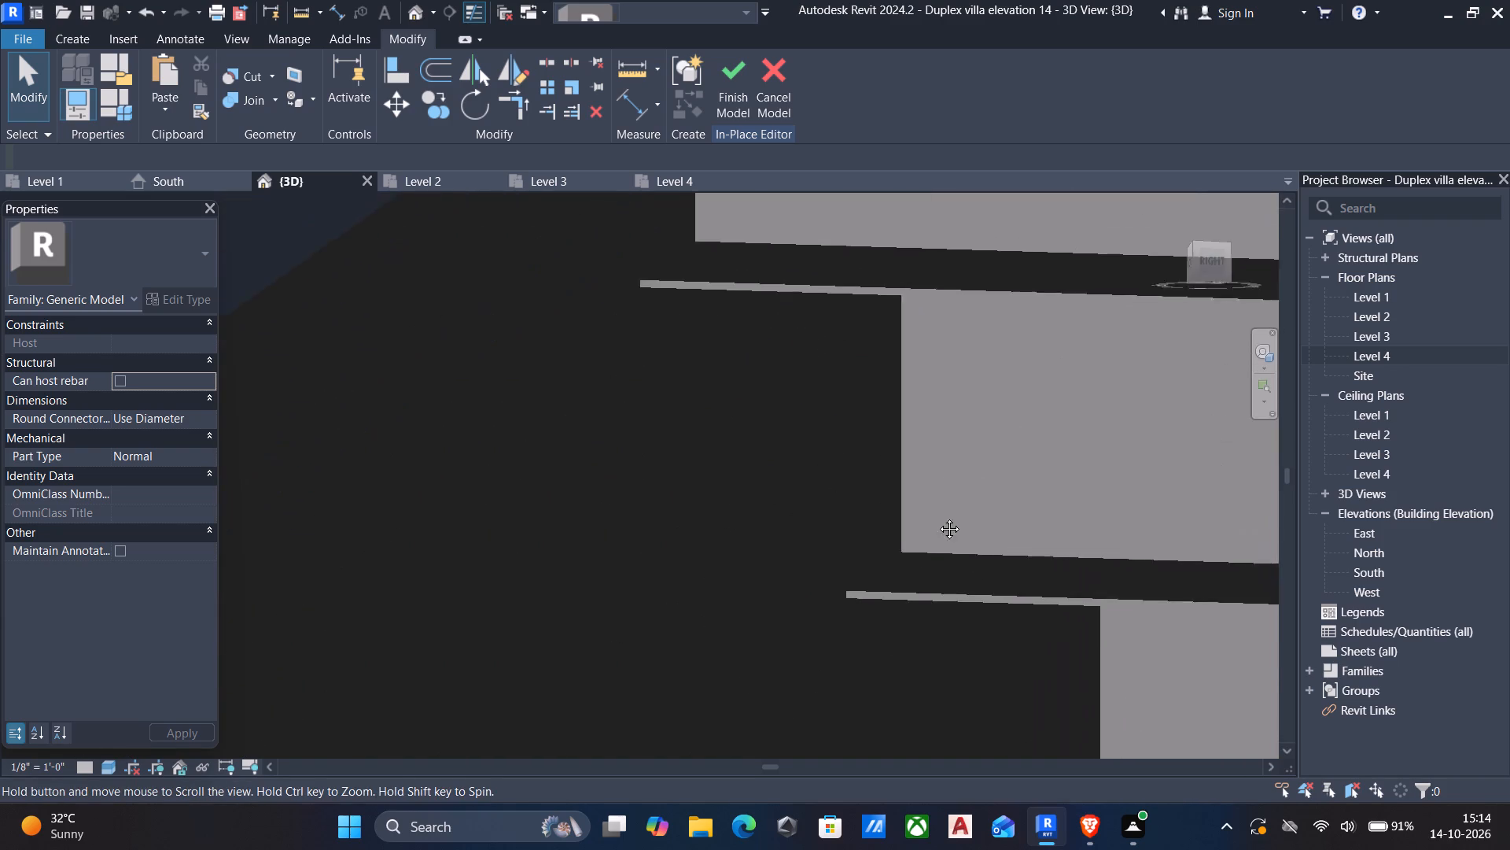
{"action": "middle_click_drag", "start_coordinate": [937, 517], "coordinate": [920, 561]}
{"action": "scroll", "coordinate": [868, 558], "scroll_direction": "down", "scroll_amount": 5}
{"action": "middle_click_drag", "start_coordinate": [851, 535], "coordinate": [779, 577], "text": "shift"}
{"action": "middle_click_drag", "start_coordinate": [779, 577], "coordinate": [790, 514]}
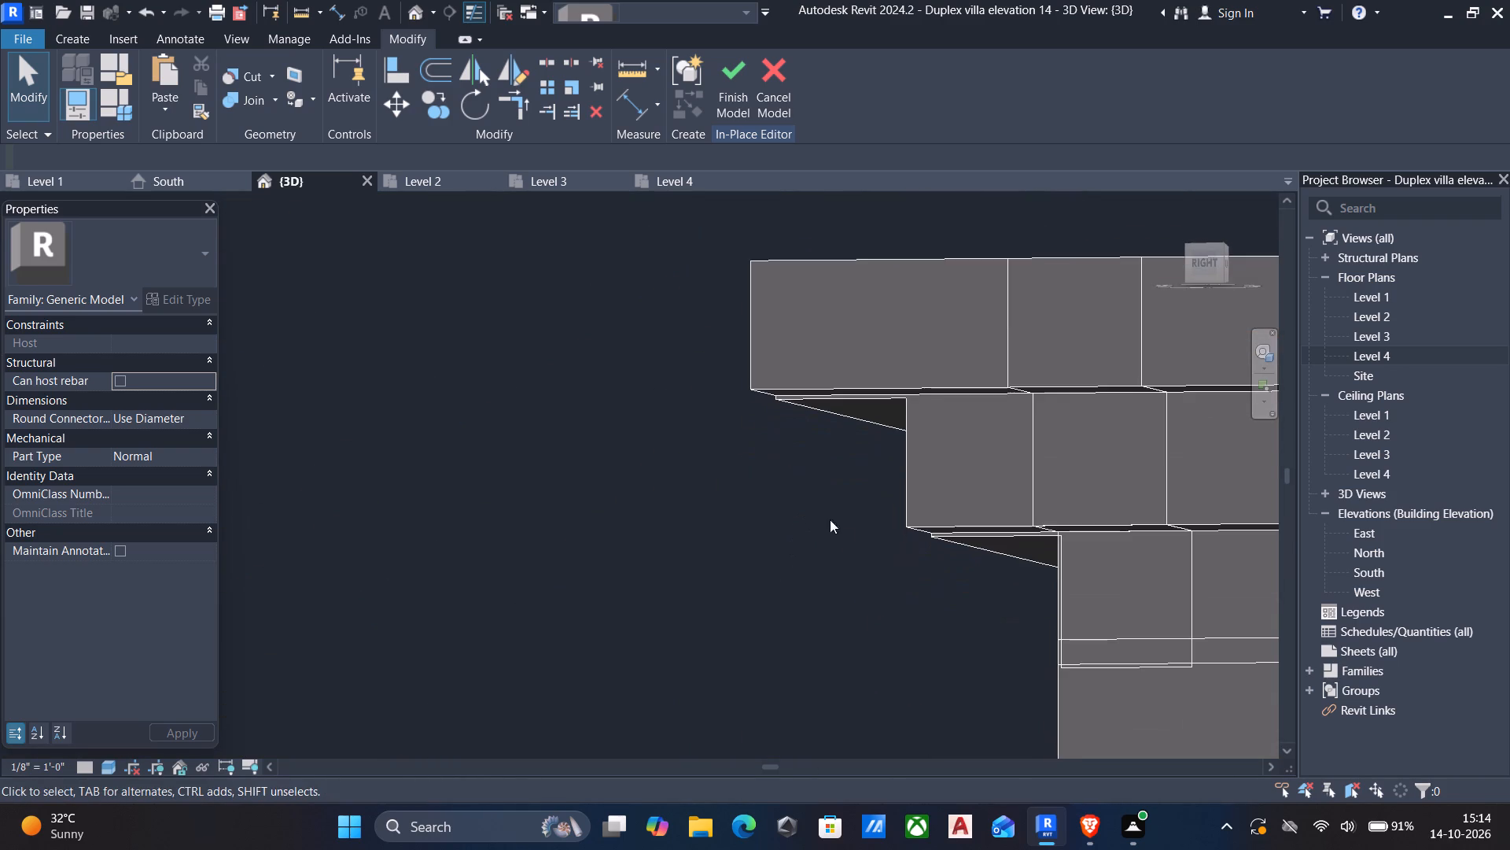
Check the upper cornice's stepped outline in the straight right-side view and from angles around the cut corner.
{"action": "left_click", "coordinate": [1196, 268]}
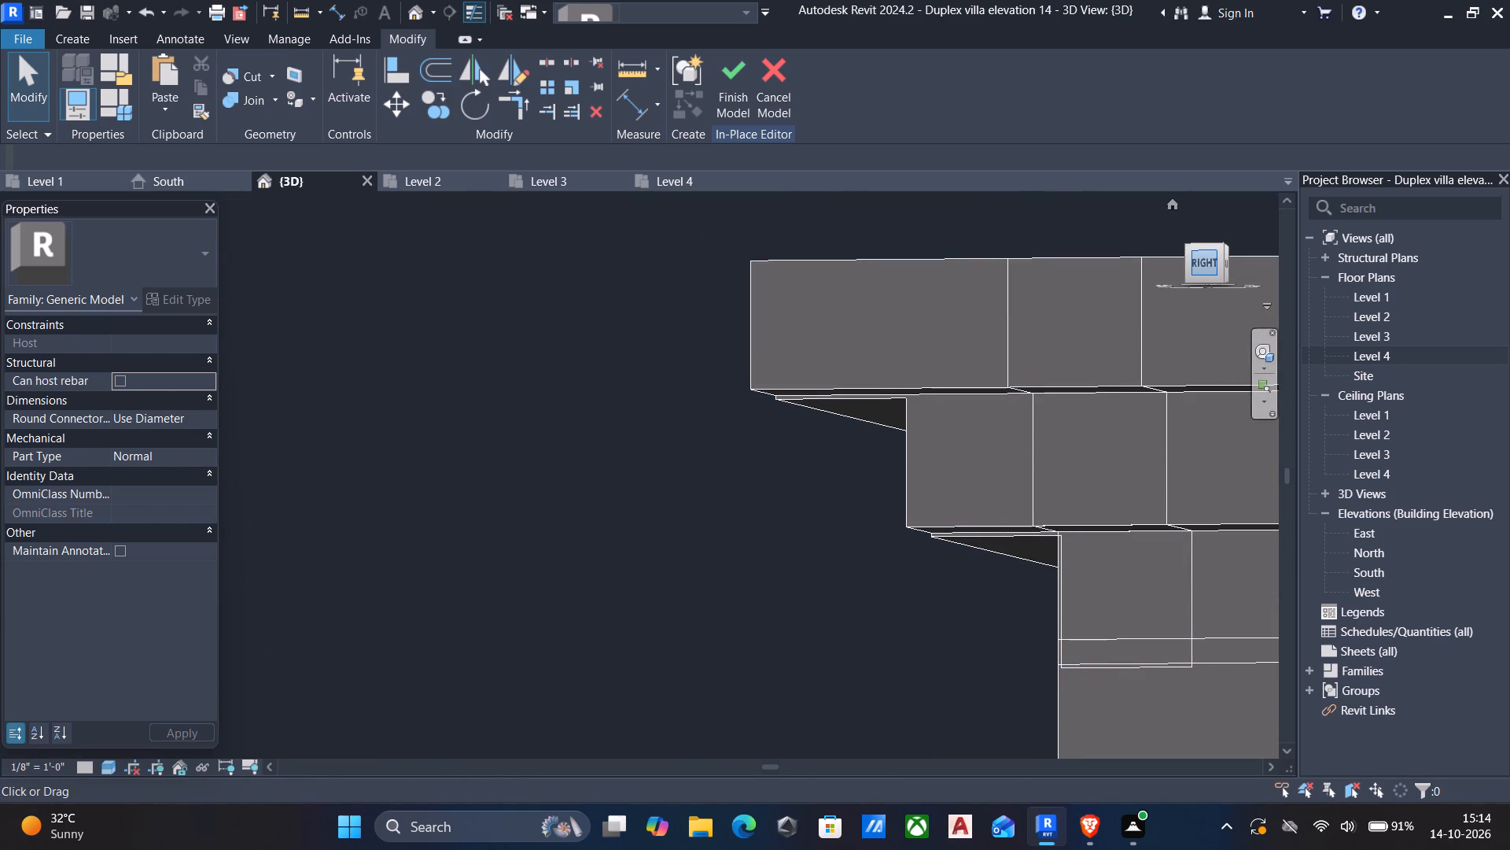
{"action": "scroll", "coordinate": [590, 456], "scroll_direction": "up", "scroll_amount": 5}
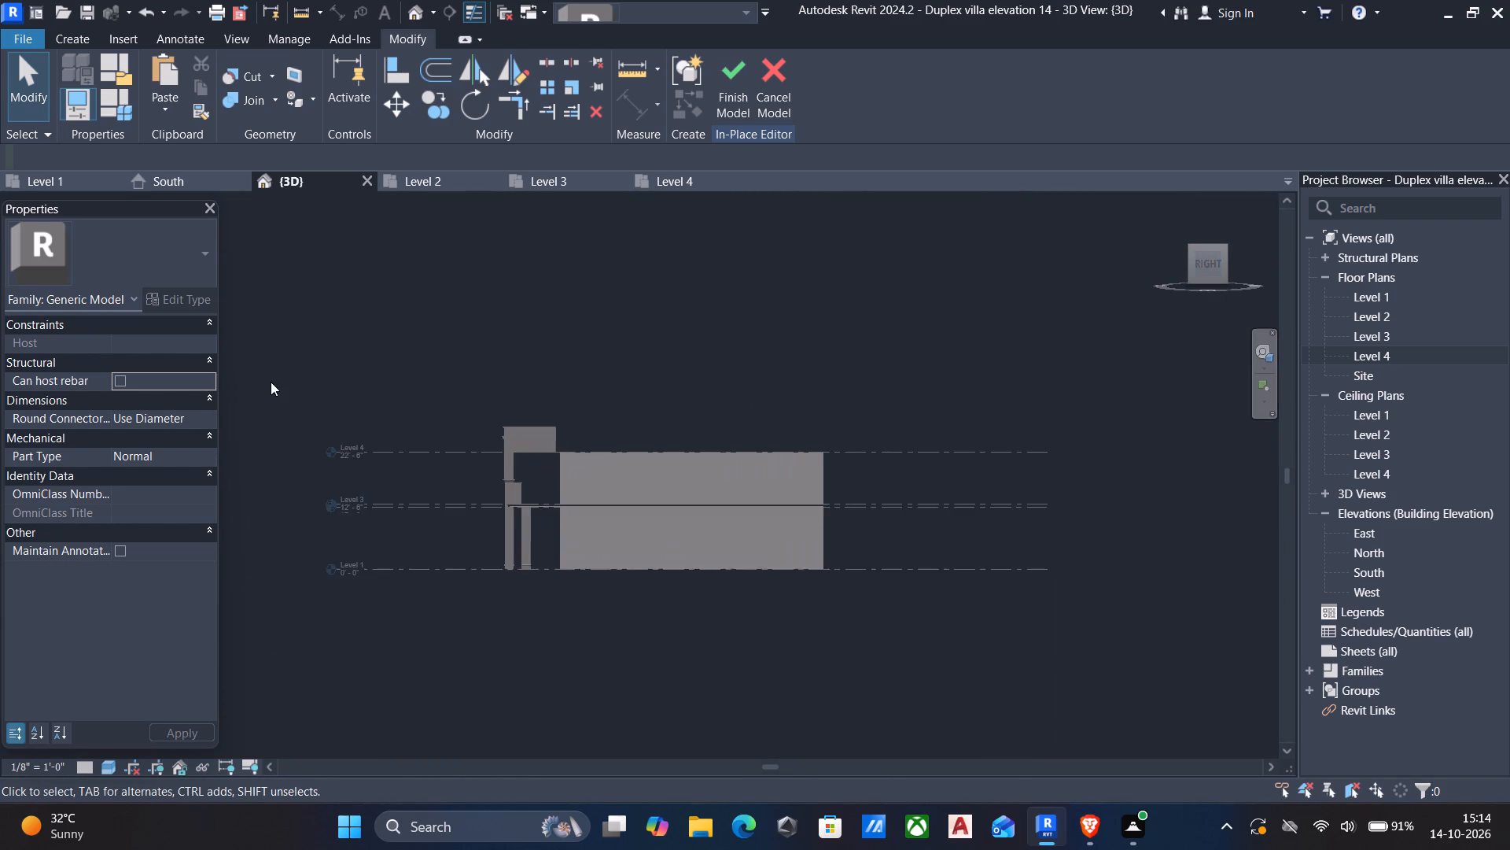
{"action": "scroll", "coordinate": [396, 410], "scroll_direction": "up", "scroll_amount": 6}
{"action": "scroll", "coordinate": [564, 423], "scroll_direction": "up", "scroll_amount": 7}
{"action": "scroll", "coordinate": [733, 500], "scroll_direction": "up", "scroll_amount": 6}
{"action": "scroll", "coordinate": [717, 419], "scroll_direction": "up", "scroll_amount": 5}
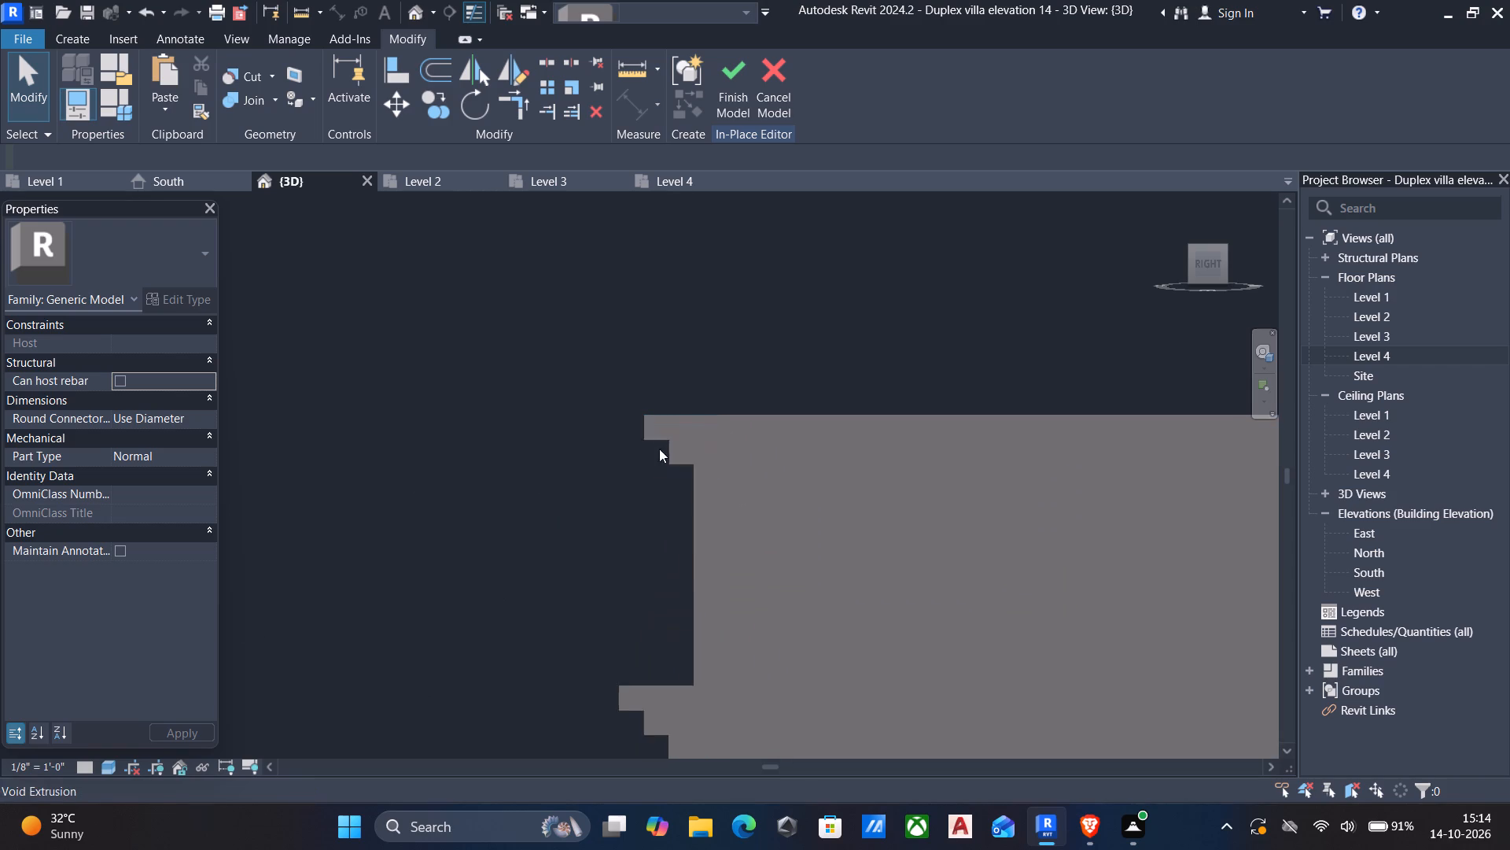
{"action": "scroll", "coordinate": [624, 458], "scroll_direction": "up", "scroll_amount": 6}
{"action": "scroll", "coordinate": [753, 503], "scroll_direction": "up", "scroll_amount": 6}
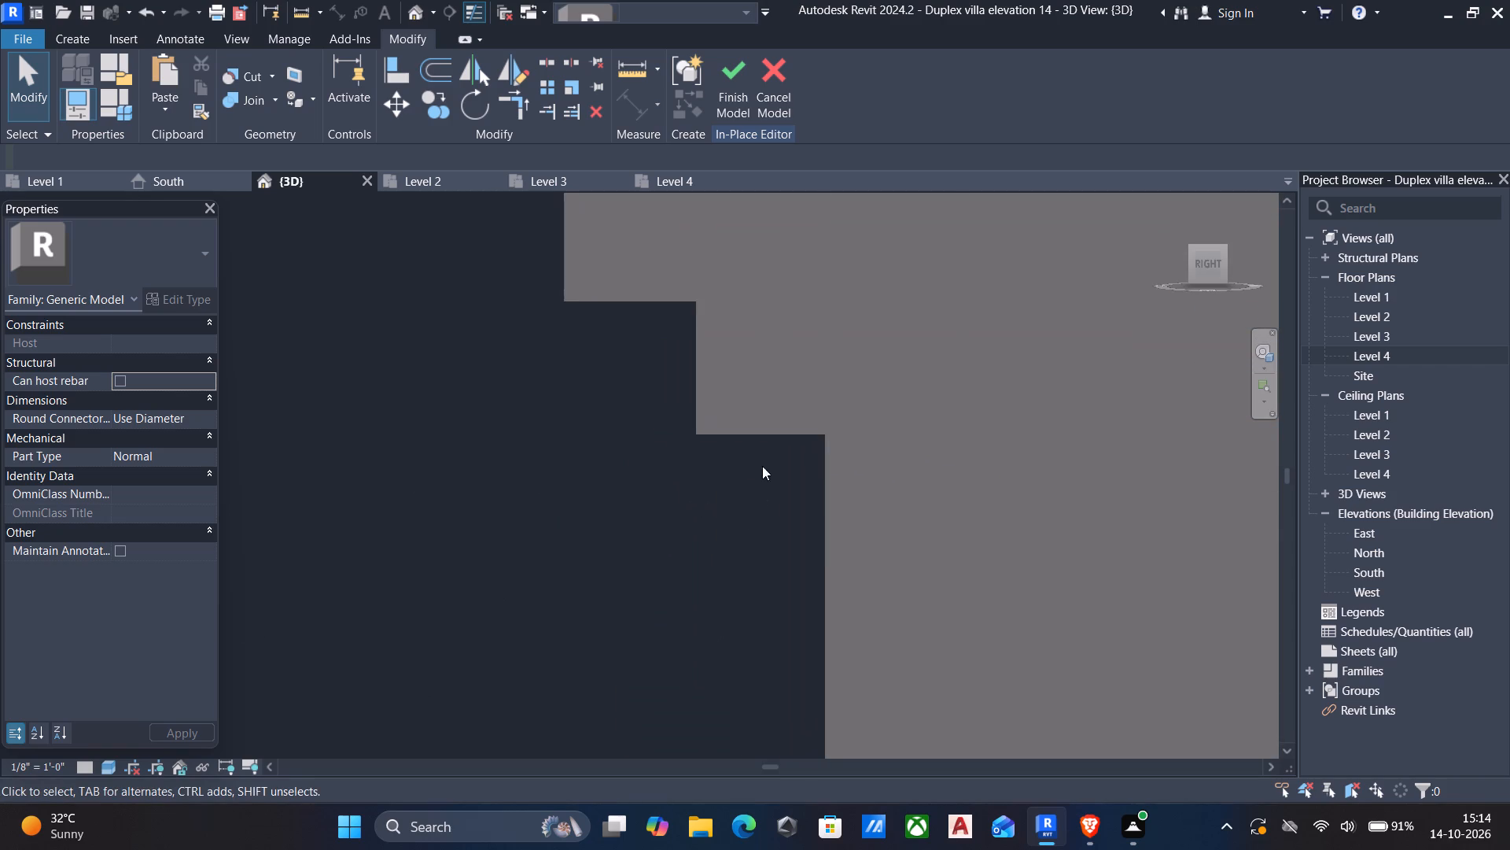
{"action": "scroll", "coordinate": [764, 448], "scroll_direction": "down", "scroll_amount": 6}
{"action": "middle_click_drag", "start_coordinate": [742, 490], "coordinate": [767, 534], "text": "shift"}
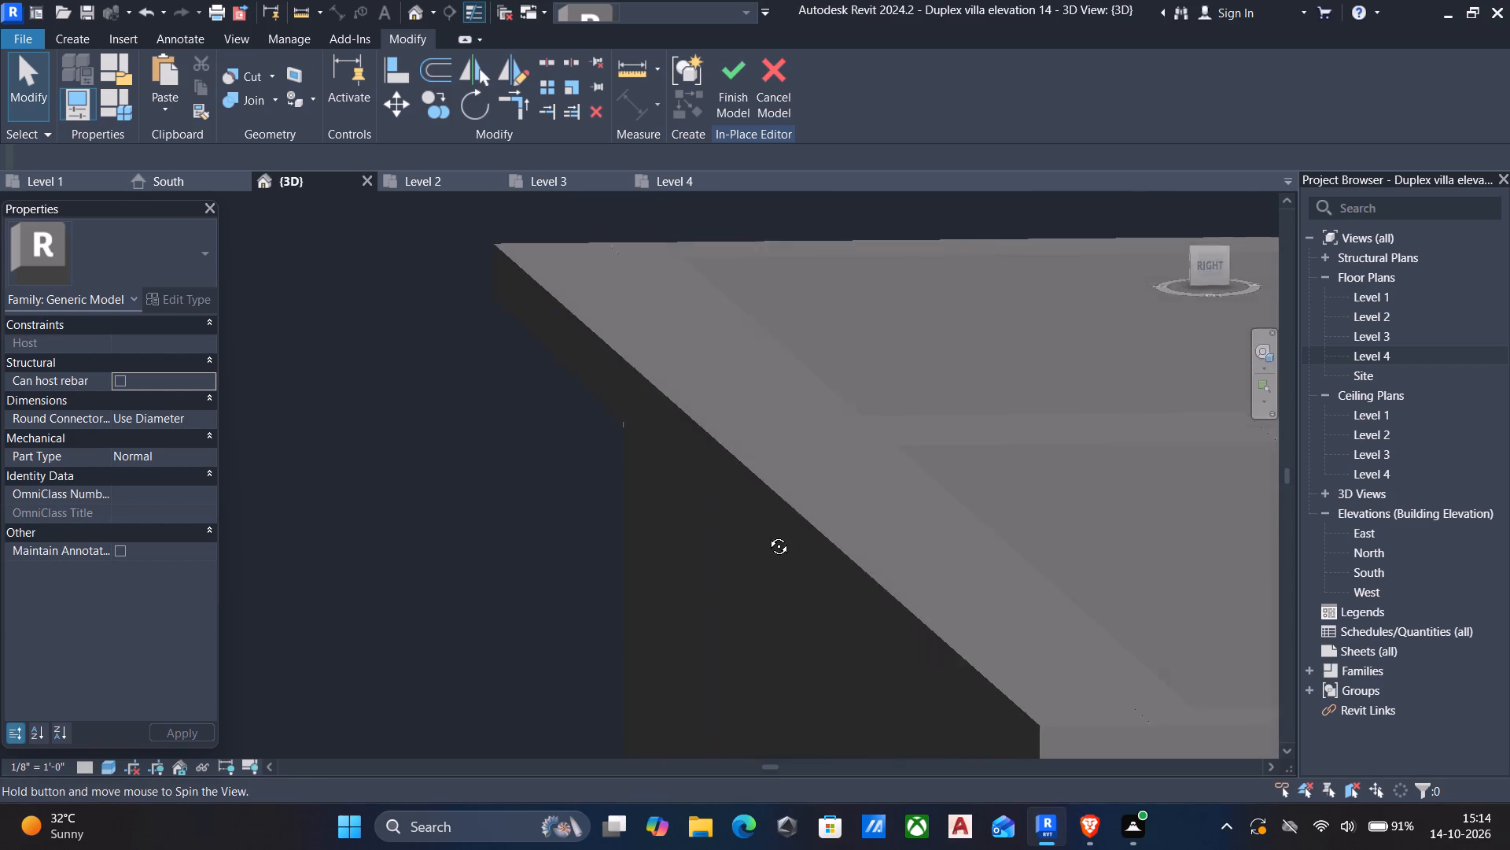
{"action": "middle_click_drag", "start_coordinate": [767, 534], "coordinate": [751, 472], "text": "shift"}
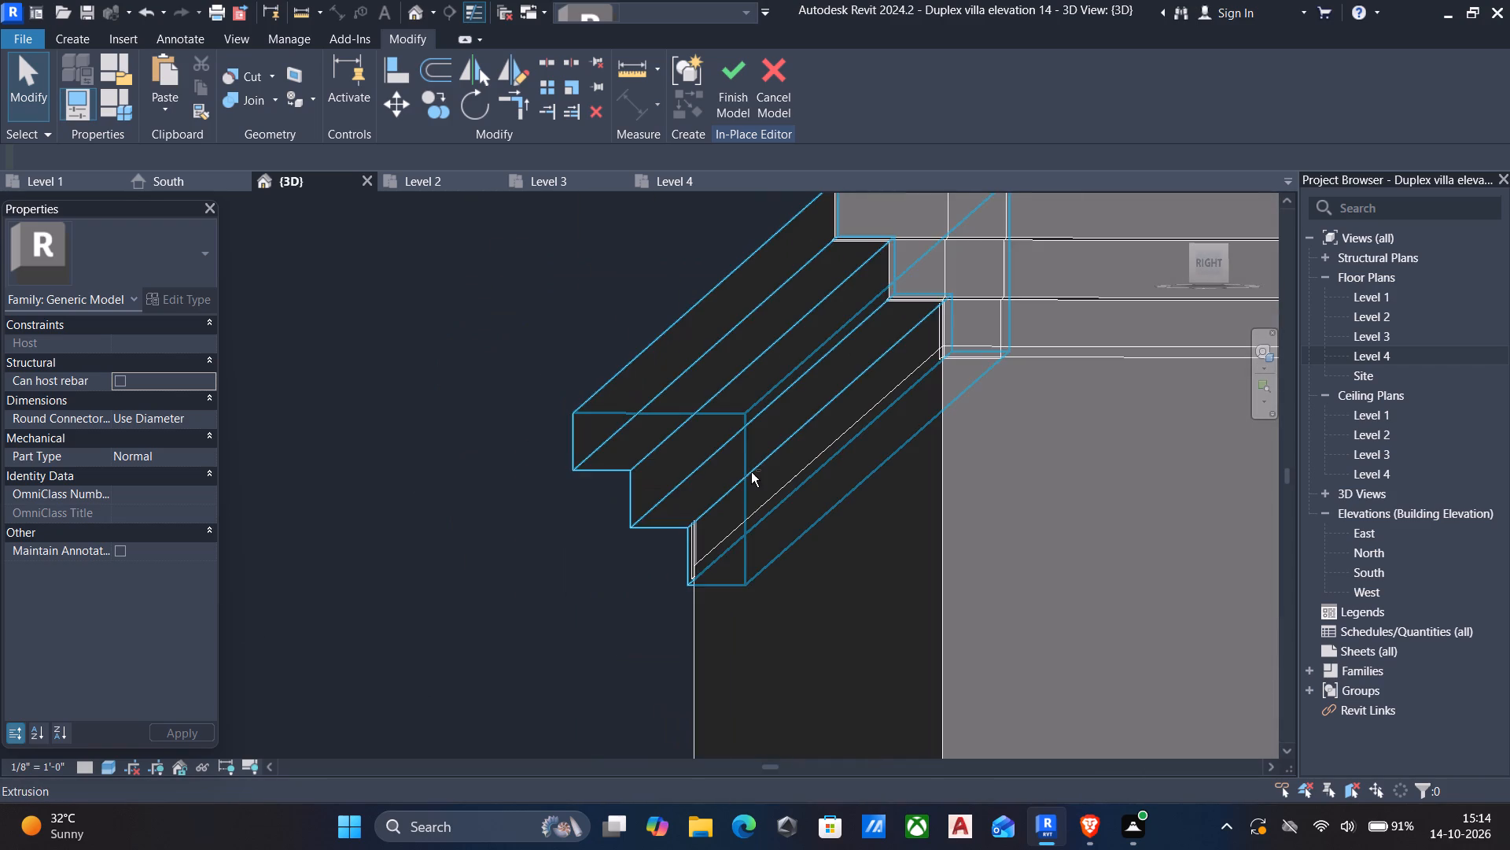
{"action": "middle_click_drag", "start_coordinate": [751, 472], "coordinate": [750, 503], "text": "shift"}
{"action": "scroll", "coordinate": [750, 514], "scroll_direction": "down", "scroll_amount": 6}
{"action": "middle_click_drag", "start_coordinate": [760, 532], "coordinate": [801, 519], "text": "shift"}
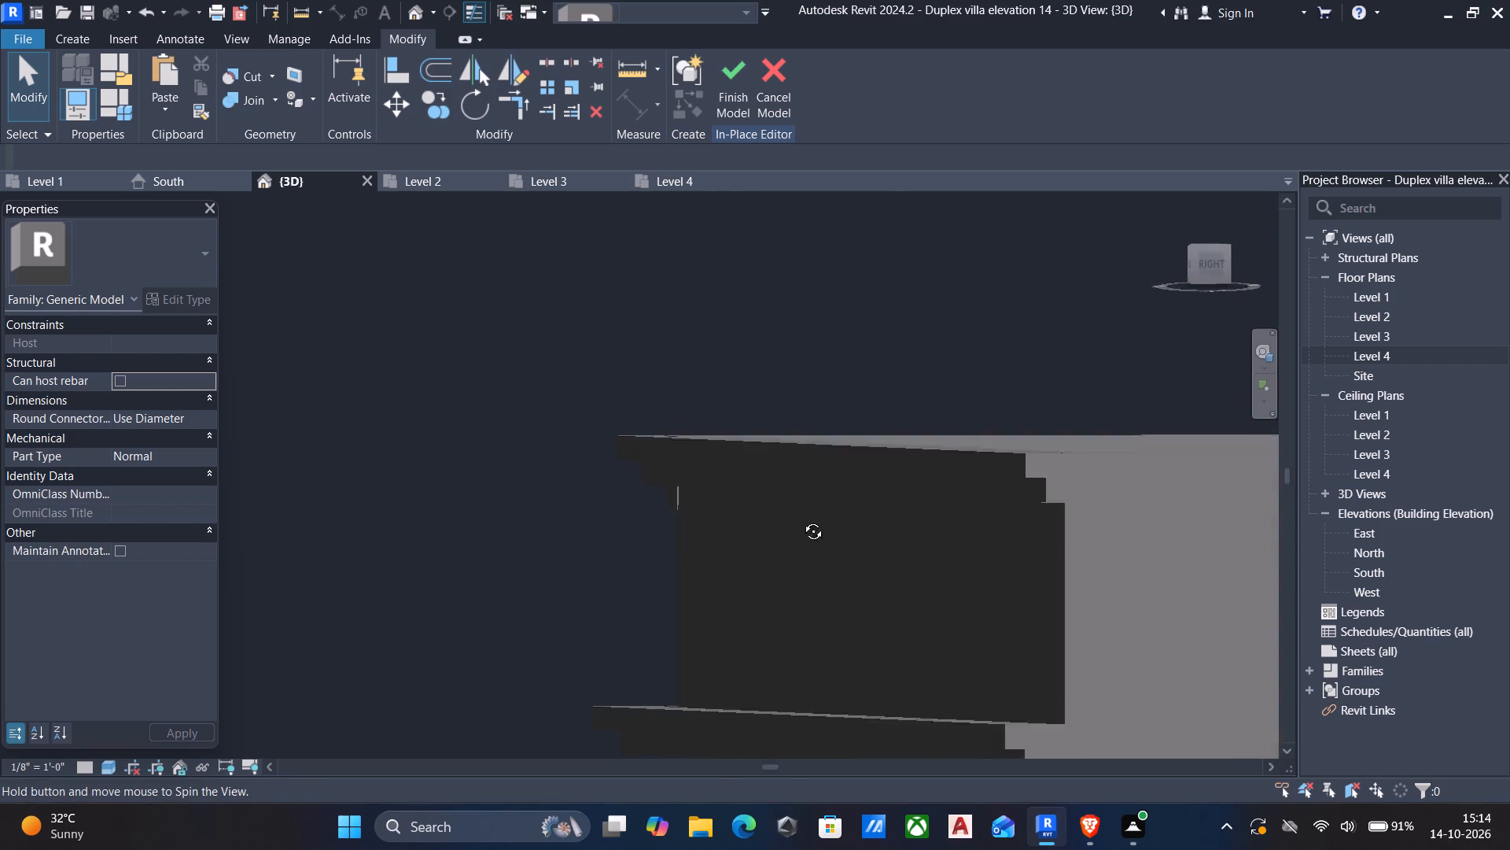
{"action": "middle_click_drag", "start_coordinate": [801, 519], "coordinate": [942, 534], "text": "shift"}
Inspect the cornice corner seen from the back-left of the villa, comparing the upper stepped profiles with the lower cornice.
{"action": "scroll", "coordinate": [942, 534], "scroll_direction": "down", "scroll_amount": 6}
{"action": "middle_click_drag", "start_coordinate": [937, 535], "coordinate": [331, 479]}
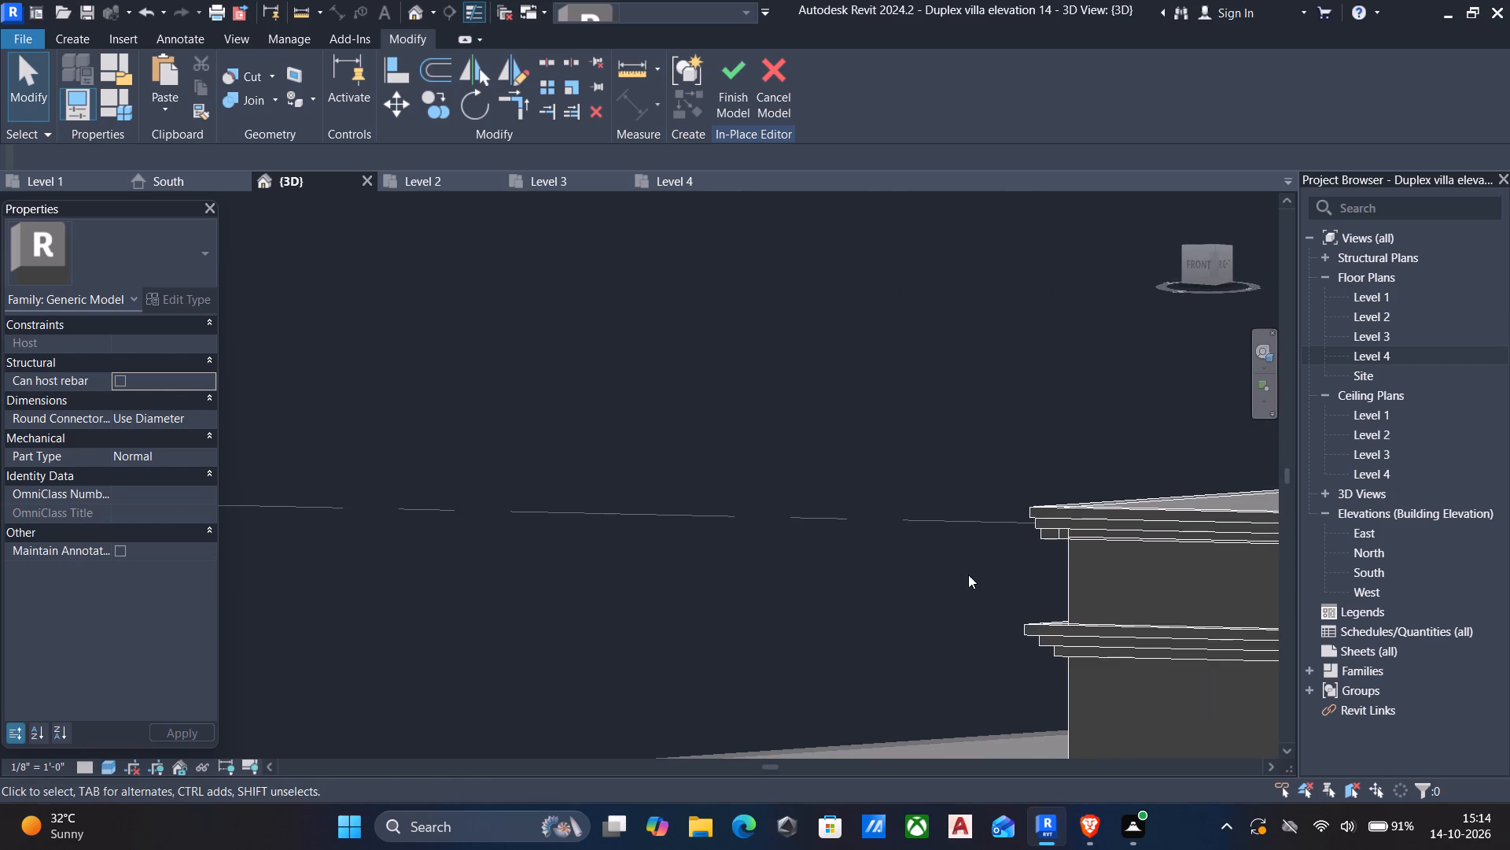
{"action": "middle_click_drag", "start_coordinate": [968, 575], "coordinate": [1004, 615]}
{"action": "scroll", "coordinate": [1004, 615], "scroll_direction": "down", "scroll_amount": 7}
{"action": "middle_click_drag", "start_coordinate": [965, 585], "coordinate": [461, 514]}
{"action": "middle_click_drag", "start_coordinate": [572, 564], "coordinate": [792, 584], "text": "shift"}
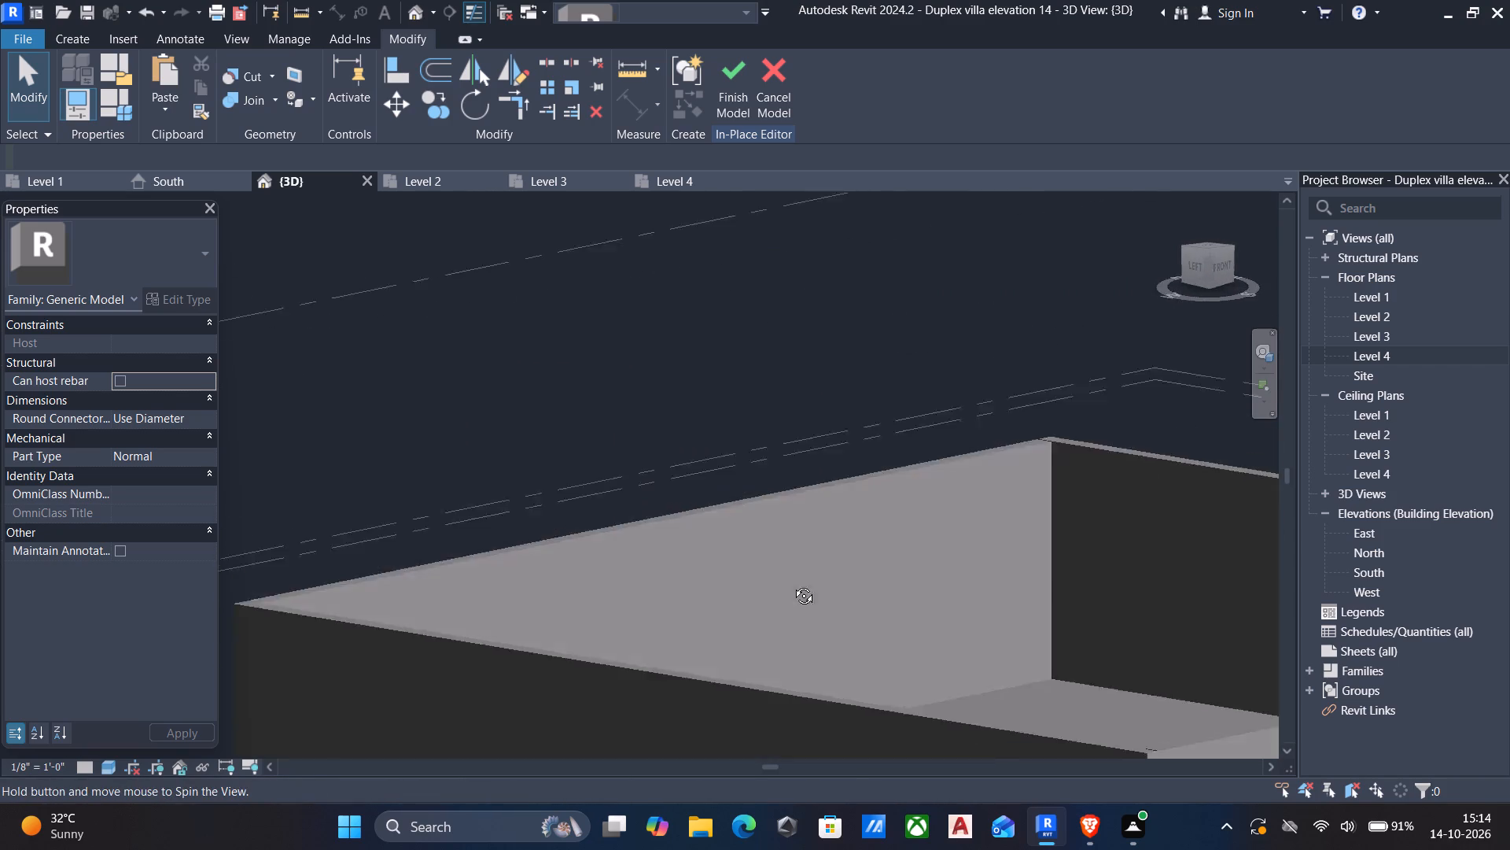
{"action": "middle_click_drag", "start_coordinate": [792, 584], "coordinate": [875, 583], "text": "shift"}
{"action": "scroll", "coordinate": [876, 583], "scroll_direction": "down", "scroll_amount": 1}
{"action": "middle_click_drag", "start_coordinate": [878, 583], "coordinate": [609, 501]}
{"action": "middle_click_drag", "start_coordinate": [883, 535], "coordinate": [676, 509]}
{"action": "scroll", "coordinate": [673, 519], "scroll_direction": "down", "scroll_amount": 5}
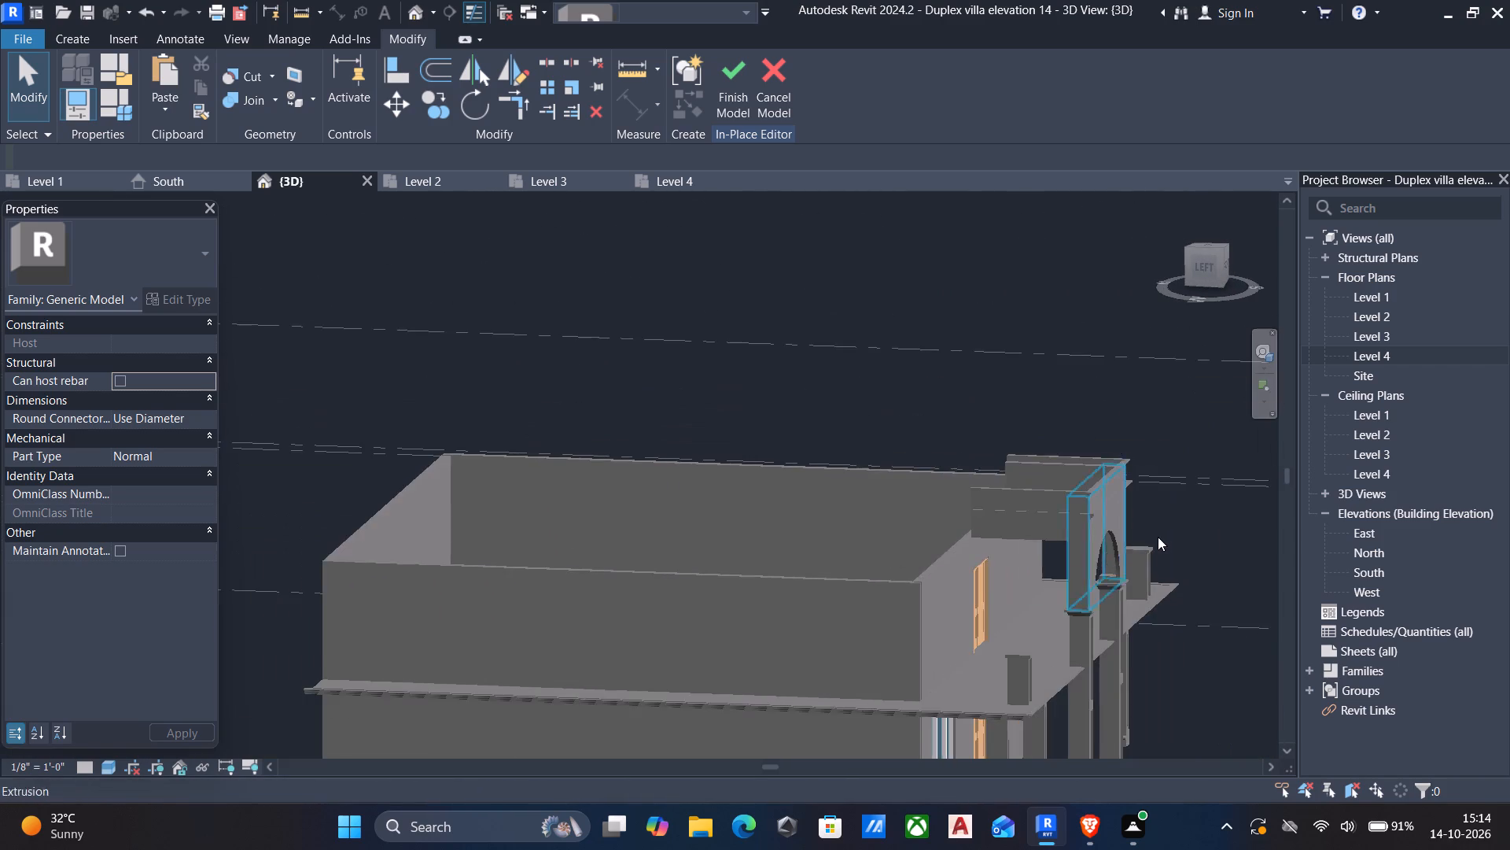
{"action": "scroll", "coordinate": [1160, 534], "scroll_direction": "up", "scroll_amount": 11}
{"action": "middle_click_drag", "start_coordinate": [840, 394], "coordinate": [898, 452], "text": "shift"}
{"action": "middle_click_drag", "start_coordinate": [948, 417], "coordinate": [809, 661]}
{"action": "scroll", "coordinate": [934, 496], "scroll_direction": "up", "scroll_amount": 5}
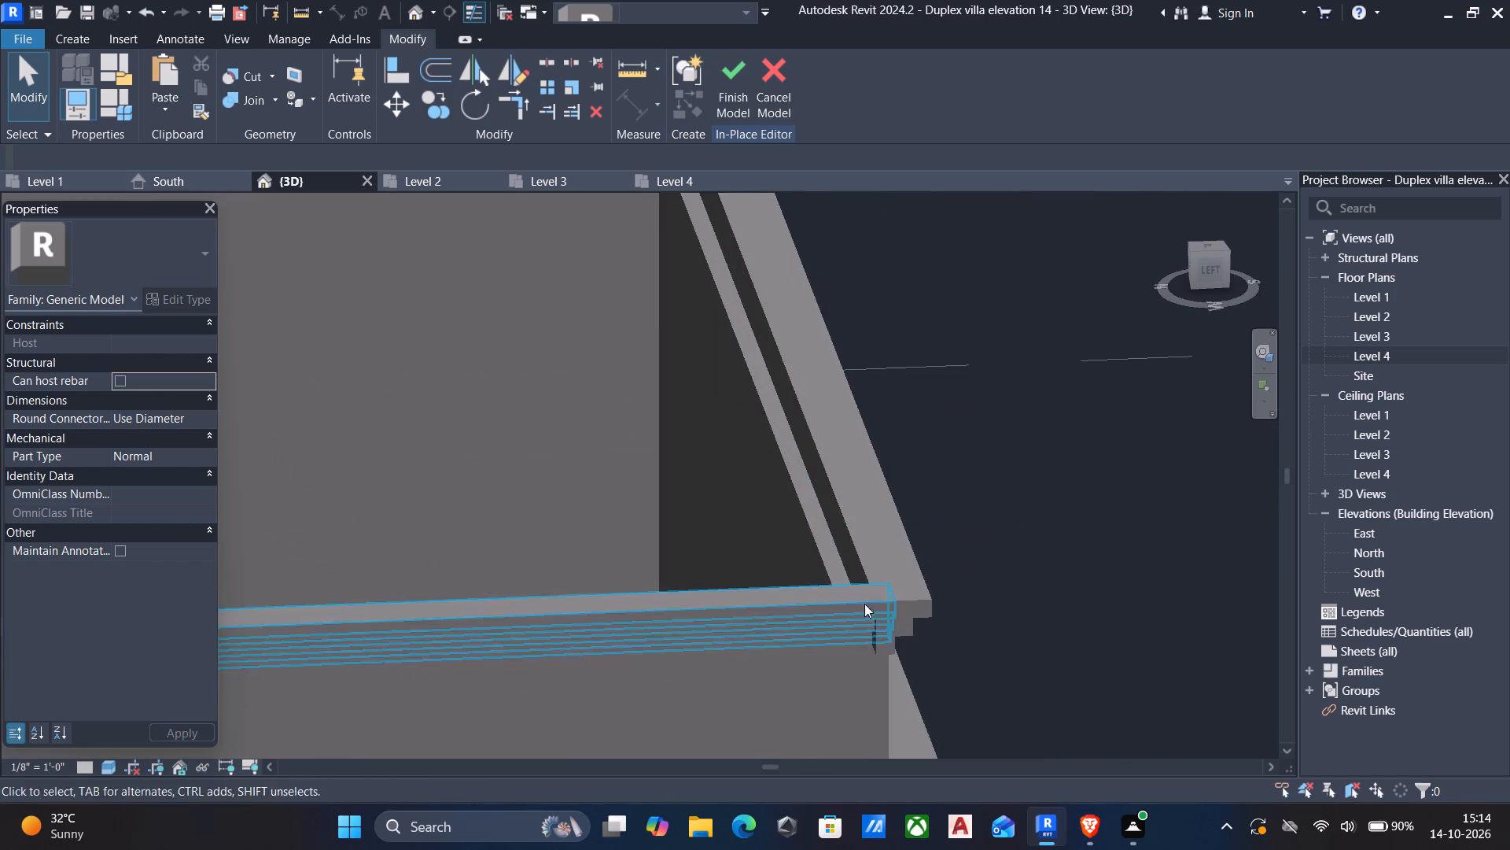
{"action": "scroll", "coordinate": [815, 626], "scroll_direction": "up", "scroll_amount": 1}
{"action": "middle_click_drag", "start_coordinate": [812, 629], "coordinate": [900, 583], "text": "shift"}
{"action": "scroll", "coordinate": [930, 549], "scroll_direction": "down", "scroll_amount": 1}
{"action": "middle_click_drag", "start_coordinate": [772, 449], "coordinate": [899, 608]}
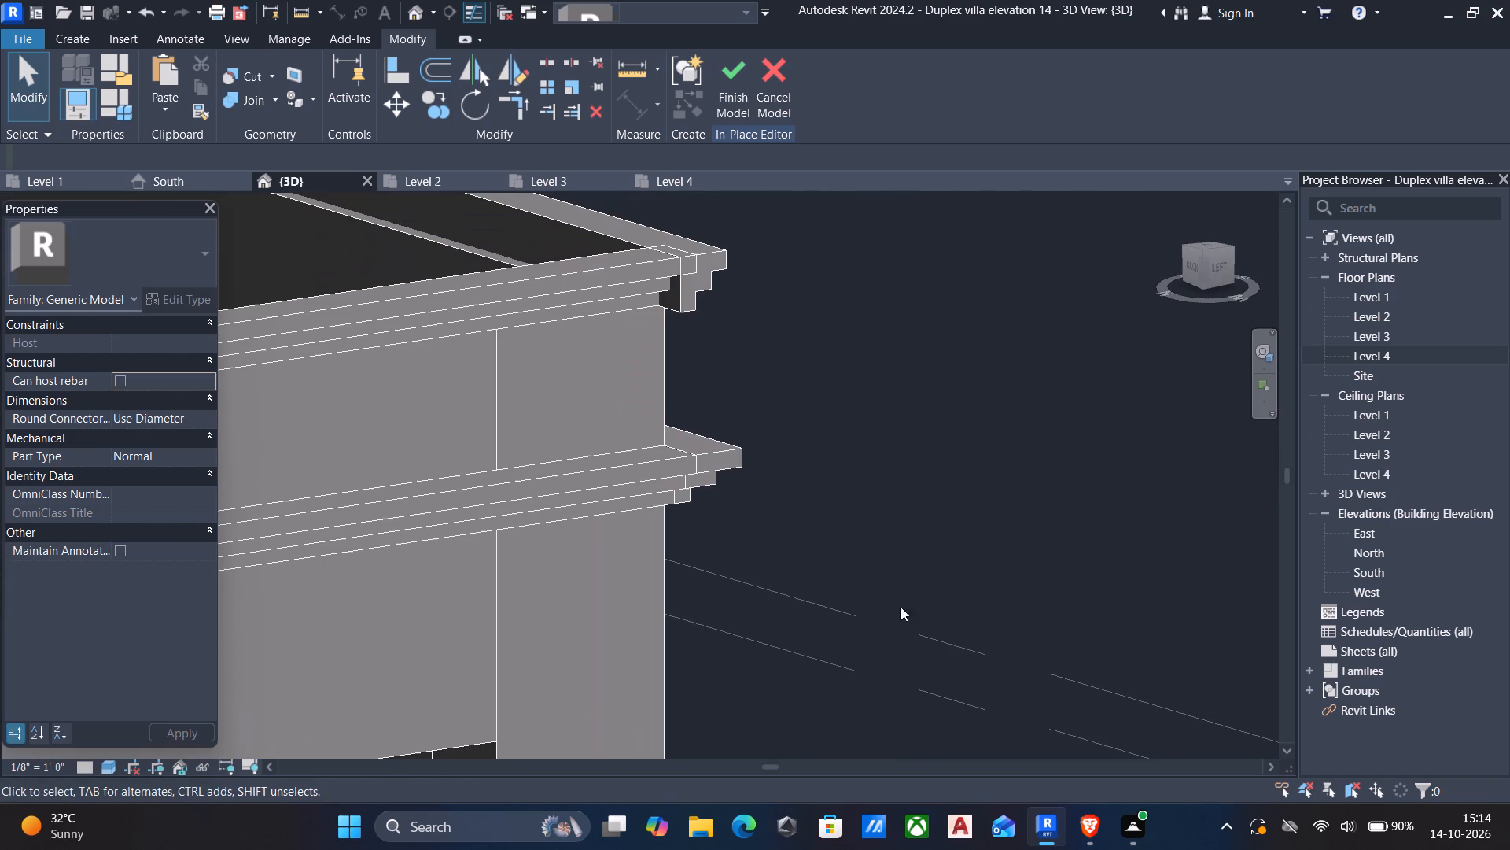
{"action": "middle_click_drag", "start_coordinate": [551, 283], "coordinate": [770, 504]}
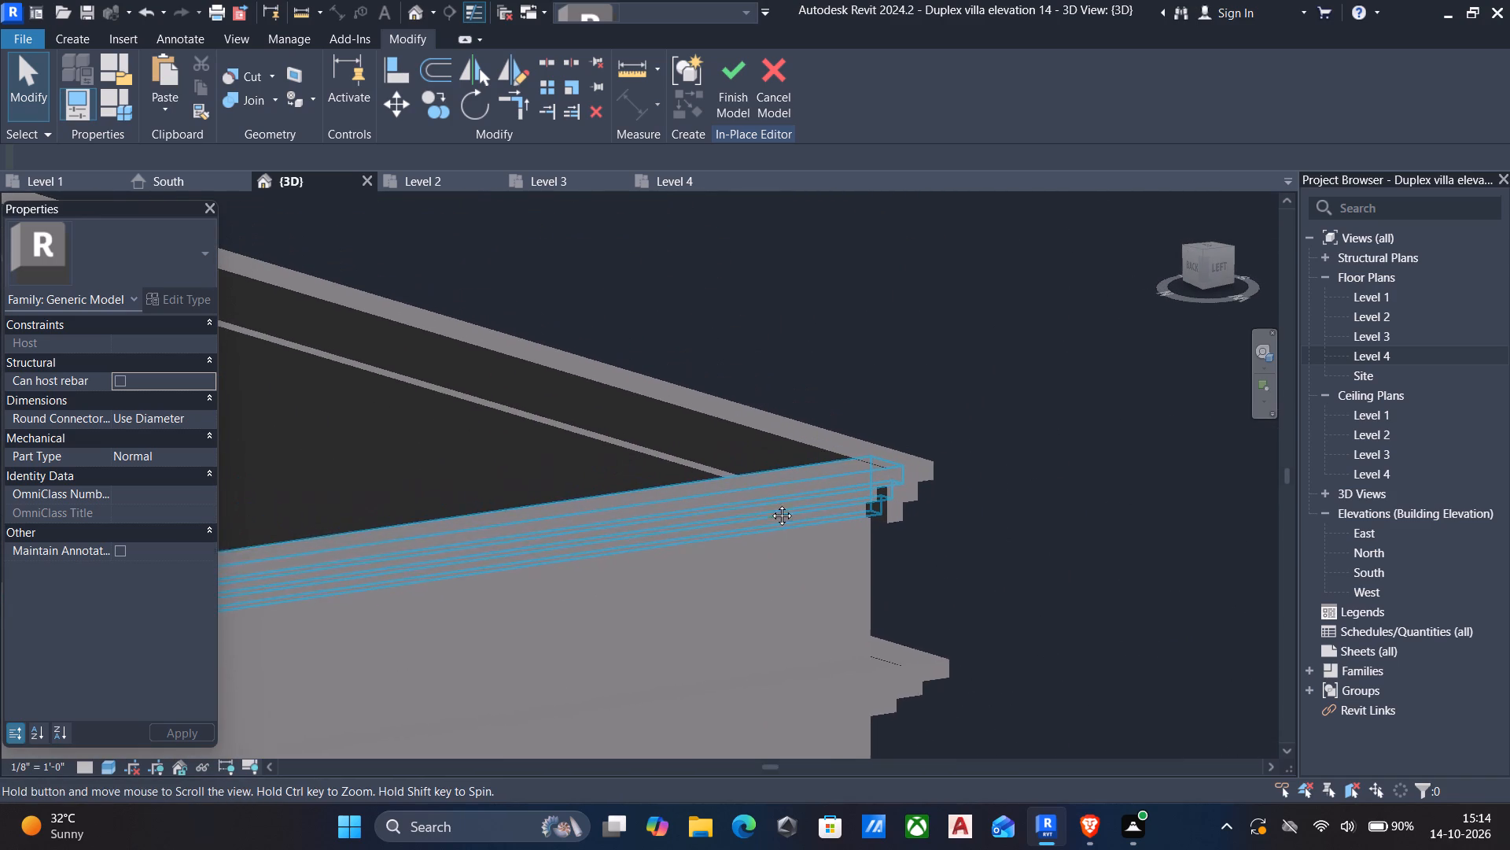
{"action": "middle_click_drag", "start_coordinate": [770, 504], "coordinate": [774, 505]}
{"action": "middle_click_drag", "start_coordinate": [833, 502], "coordinate": [858, 487], "text": "shift"}
{"action": "middle_click_drag", "start_coordinate": [625, 487], "coordinate": [659, 488]}
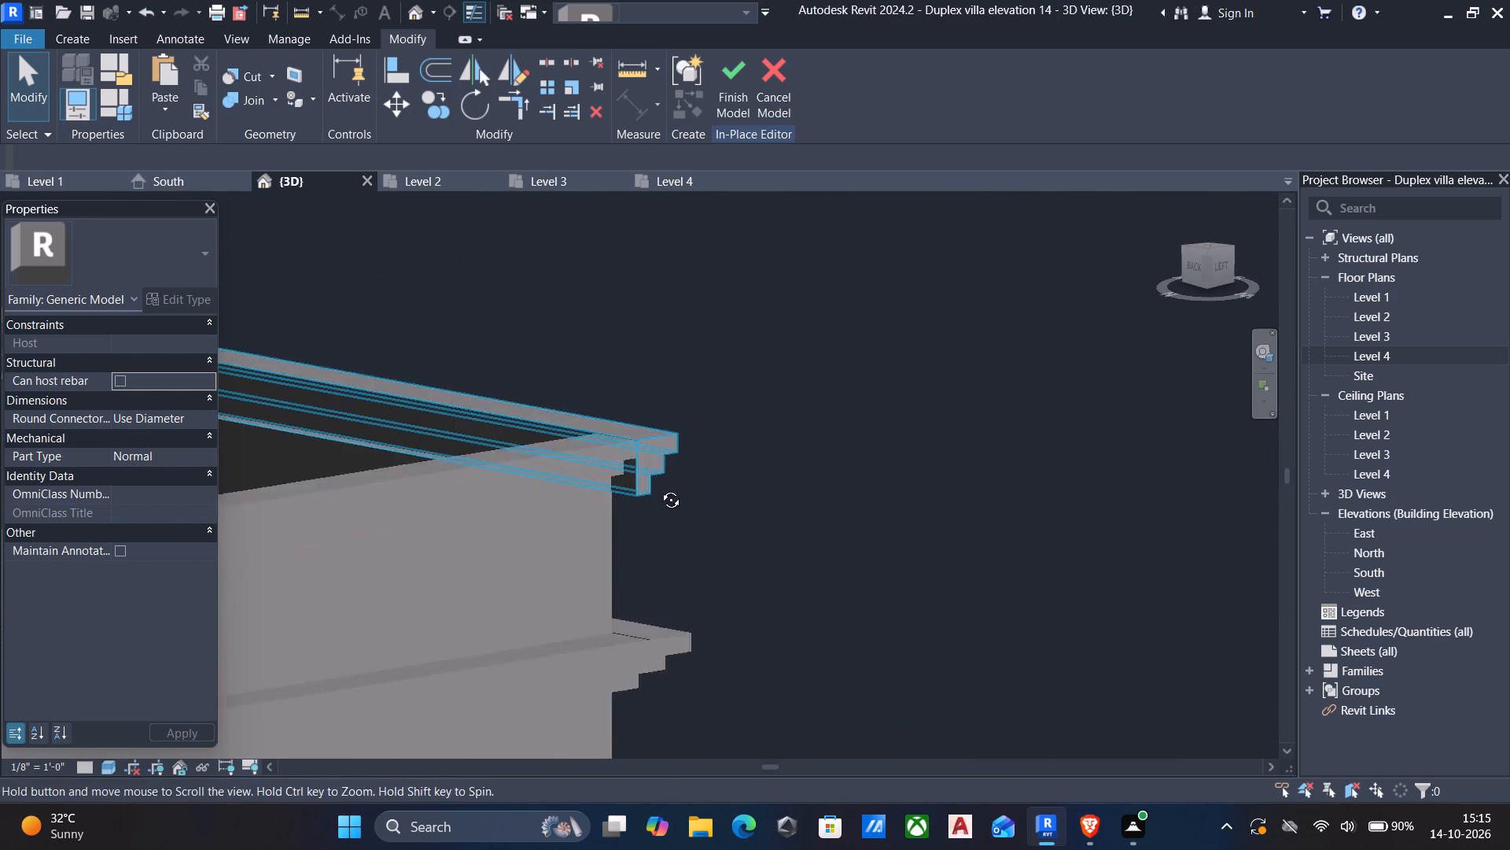
{"action": "middle_click_drag", "start_coordinate": [659, 488], "coordinate": [668, 487]}
{"action": "middle_click_drag", "start_coordinate": [662, 475], "coordinate": [1062, 570]}
{"action": "middle_click_drag", "start_coordinate": [512, 497], "coordinate": [730, 532]}
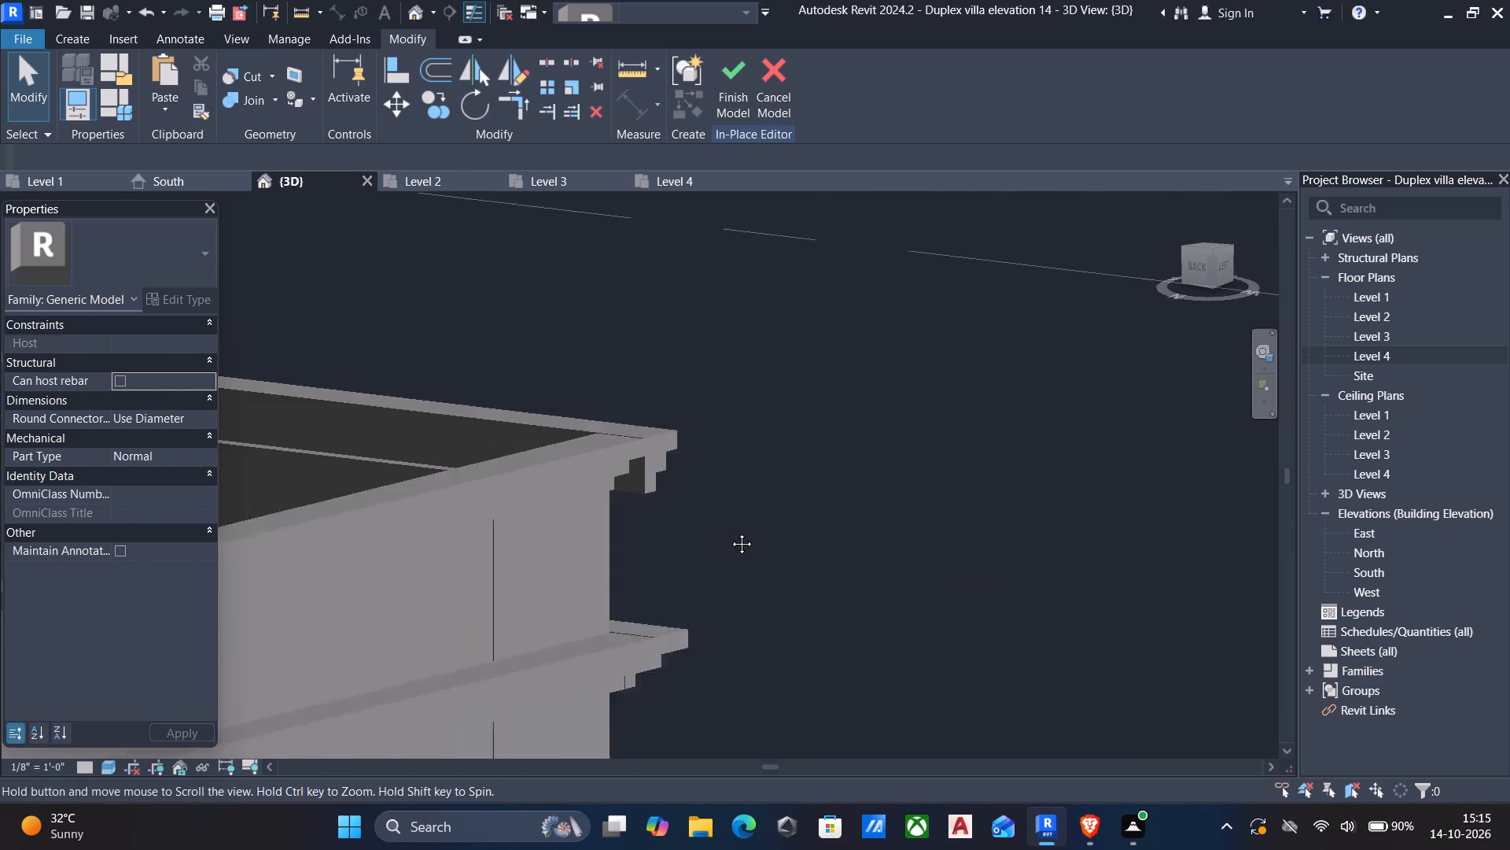
{"action": "middle_click_drag", "start_coordinate": [730, 532], "coordinate": [731, 532]}
{"action": "middle_click_drag", "start_coordinate": [517, 499], "coordinate": [610, 480]}
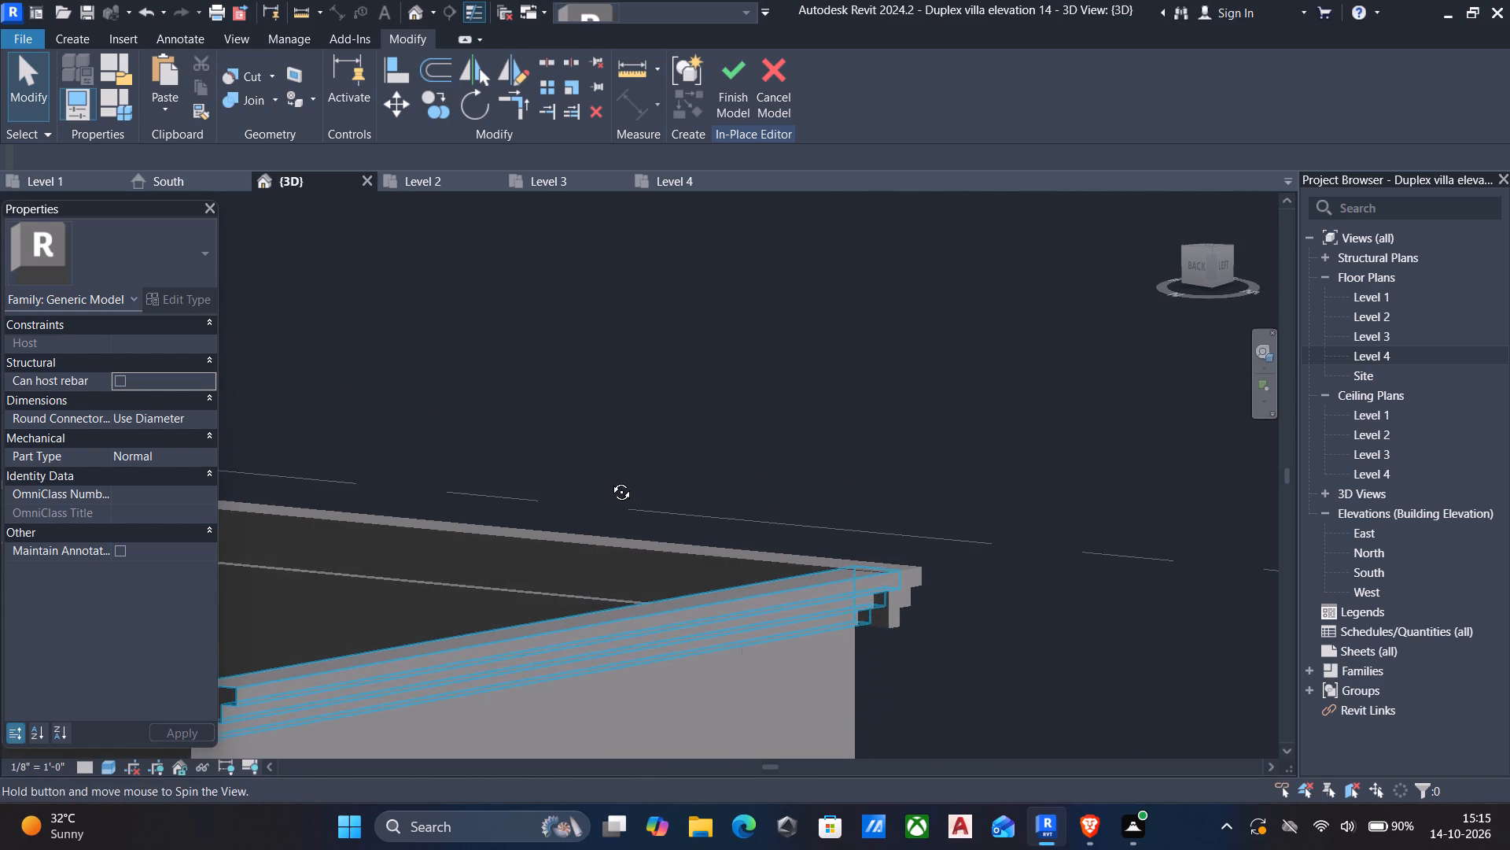
{"action": "middle_click_drag", "start_coordinate": [610, 480], "coordinate": [609, 480]}
{"action": "middle_click_drag", "start_coordinate": [732, 560], "coordinate": [806, 357]}
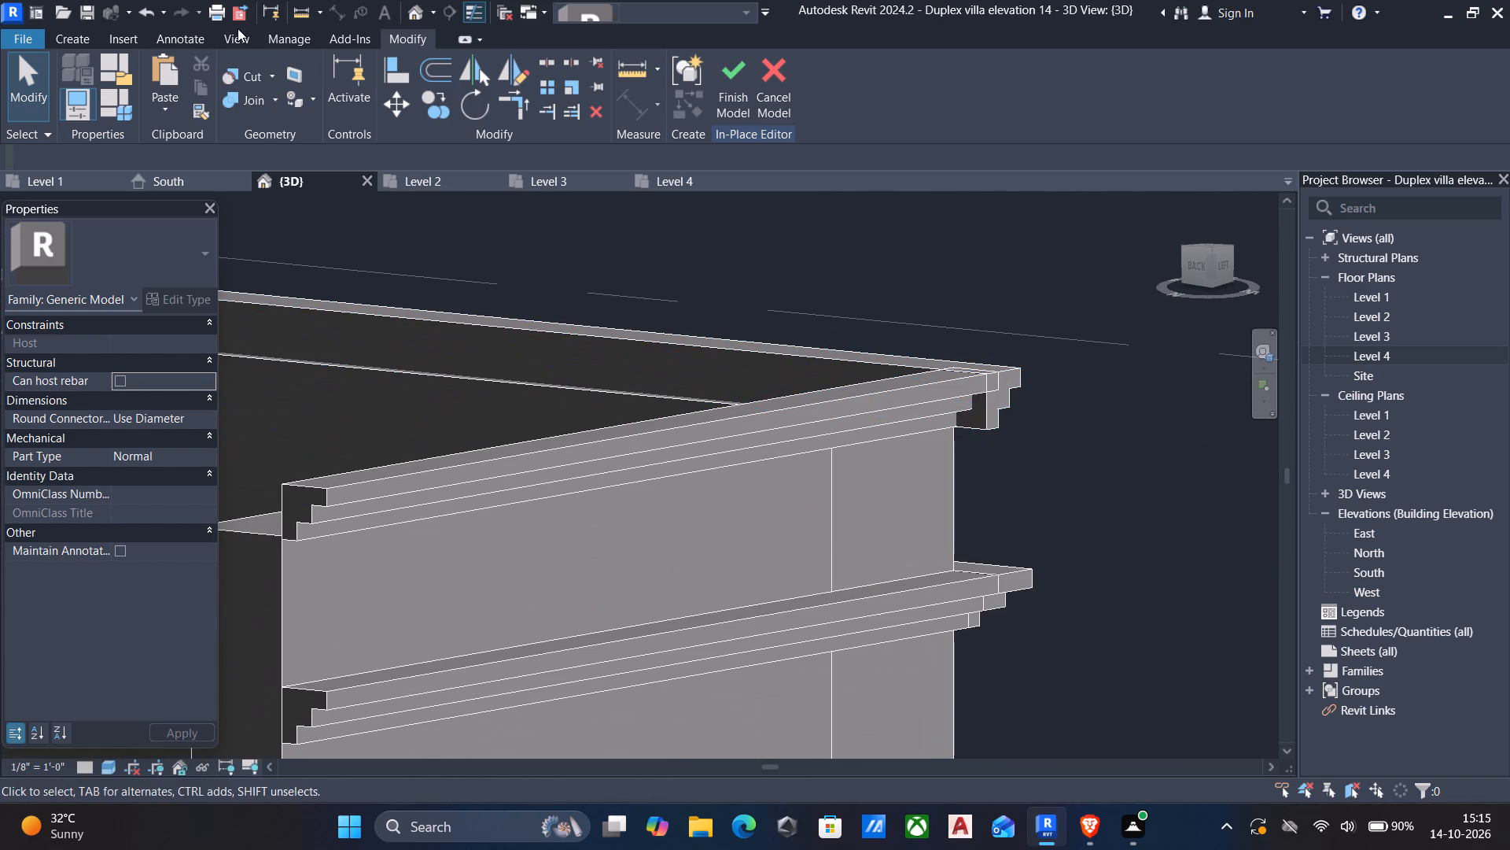
Start a void extrusion on the exposed end face of the upper stepped cornice corner, and display the model in wireframe.
{"action": "left_click", "coordinate": [69, 35]}
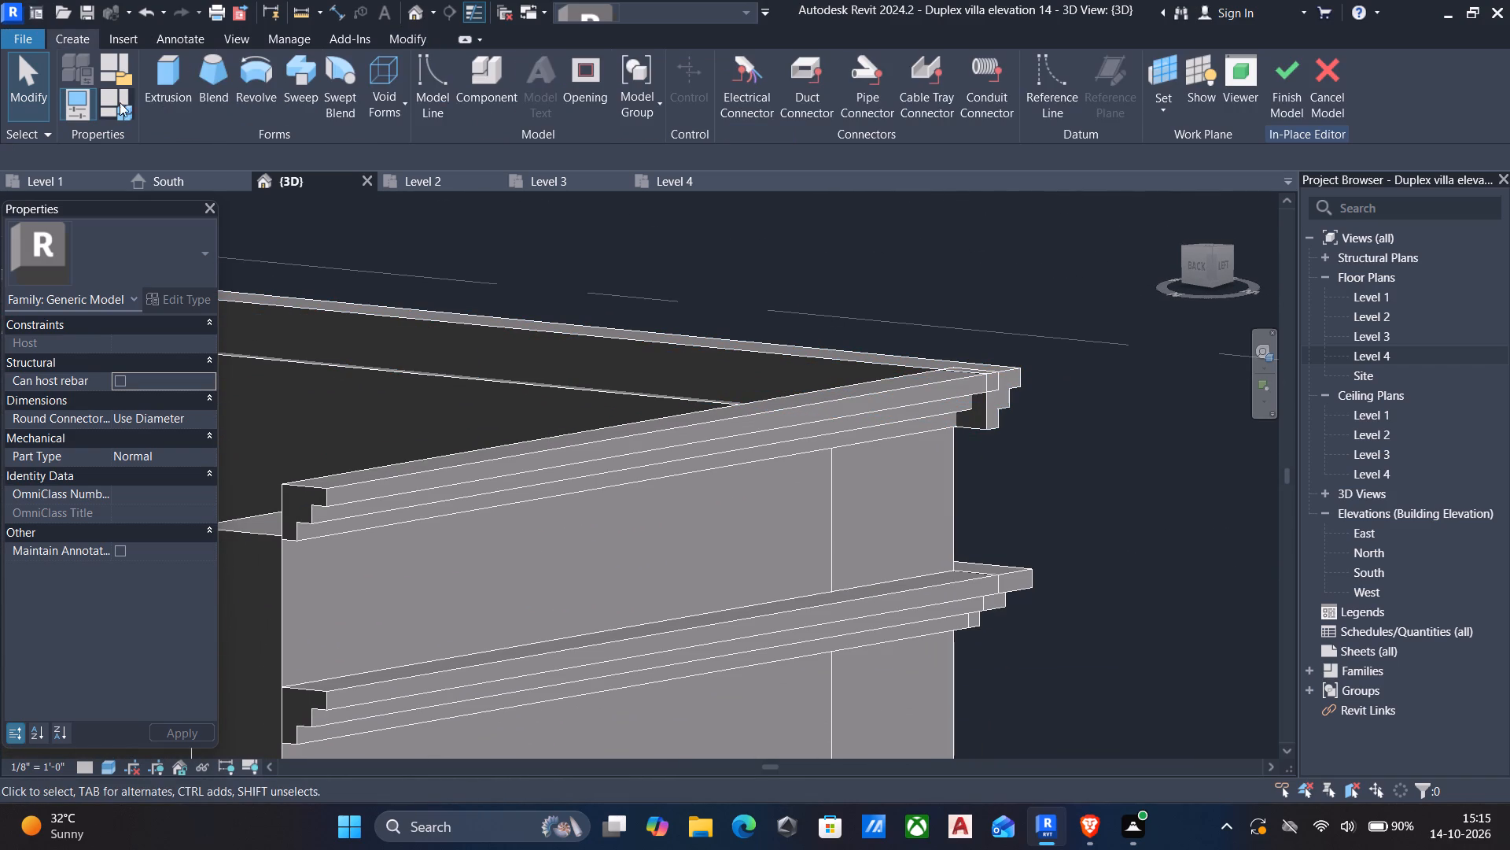
{"action": "left_click", "coordinate": [370, 101]}
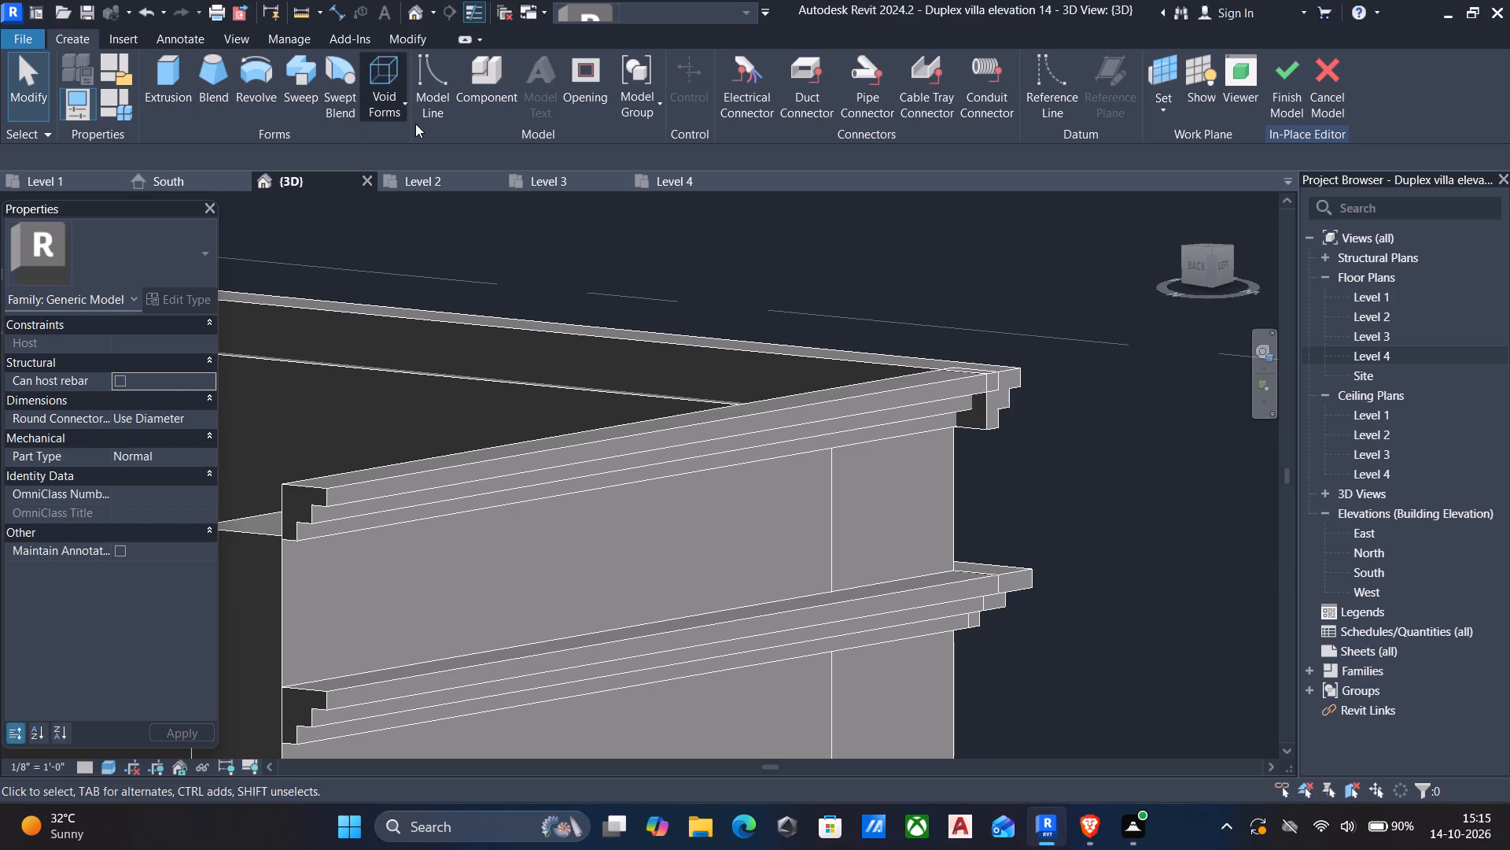
{"action": "left_click", "coordinate": [417, 142]}
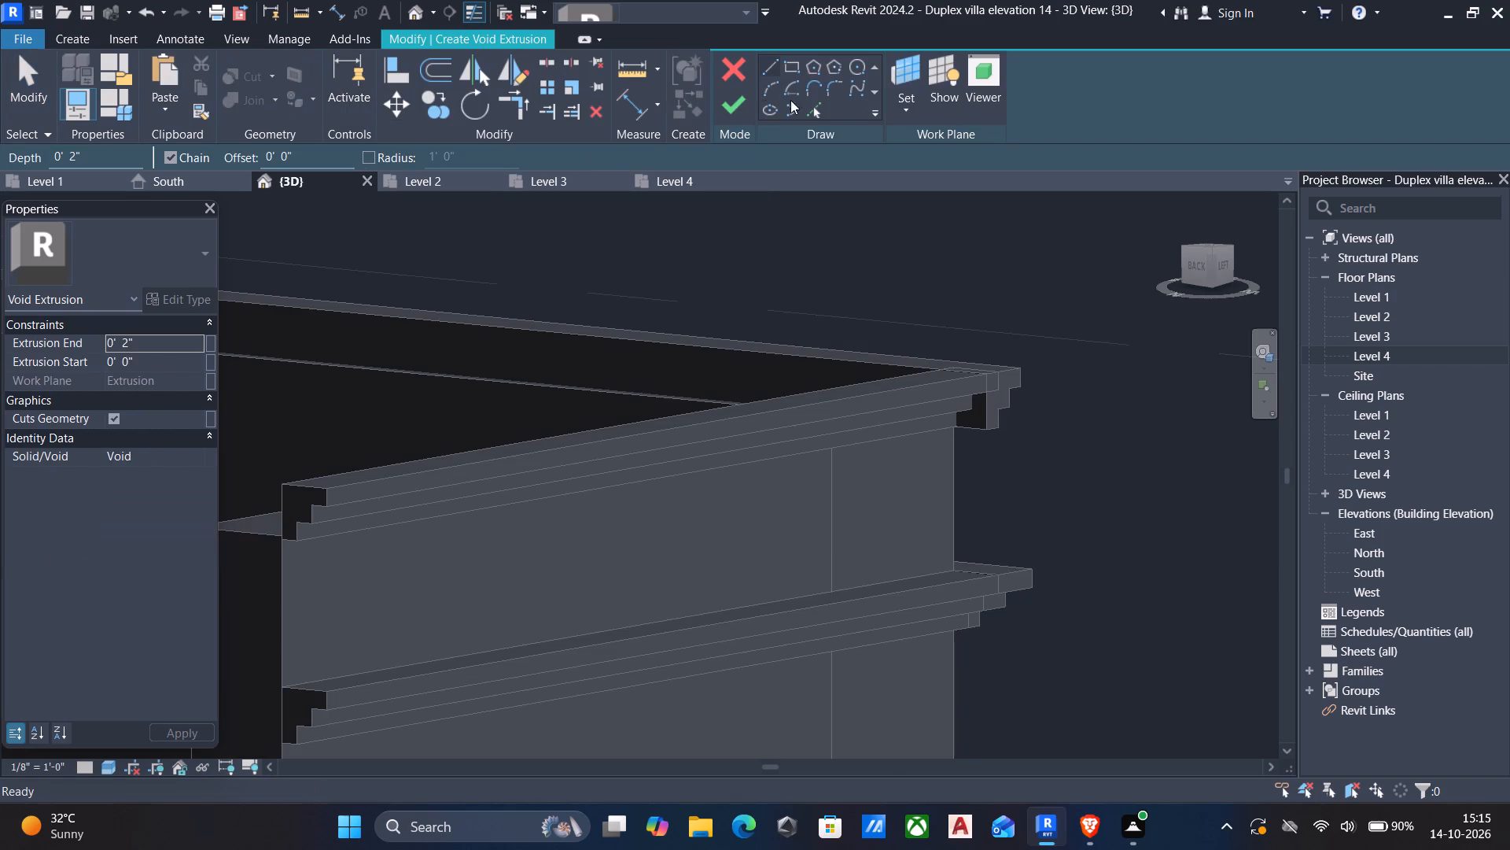
{"action": "left_click", "coordinate": [898, 104]}
{"action": "left_click", "coordinate": [975, 179]}
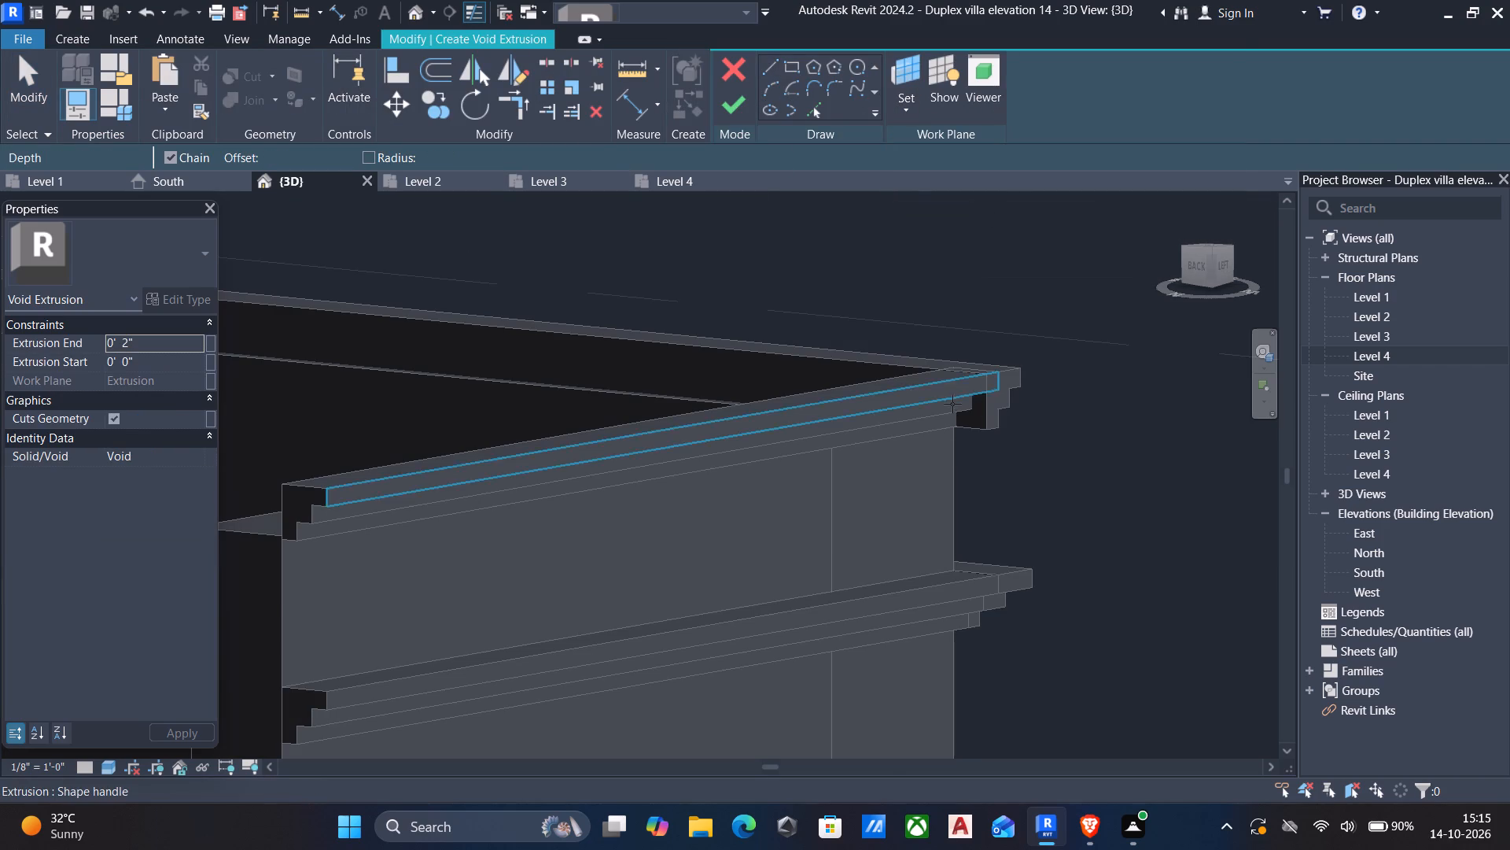
{"action": "left_click", "coordinate": [986, 424]}
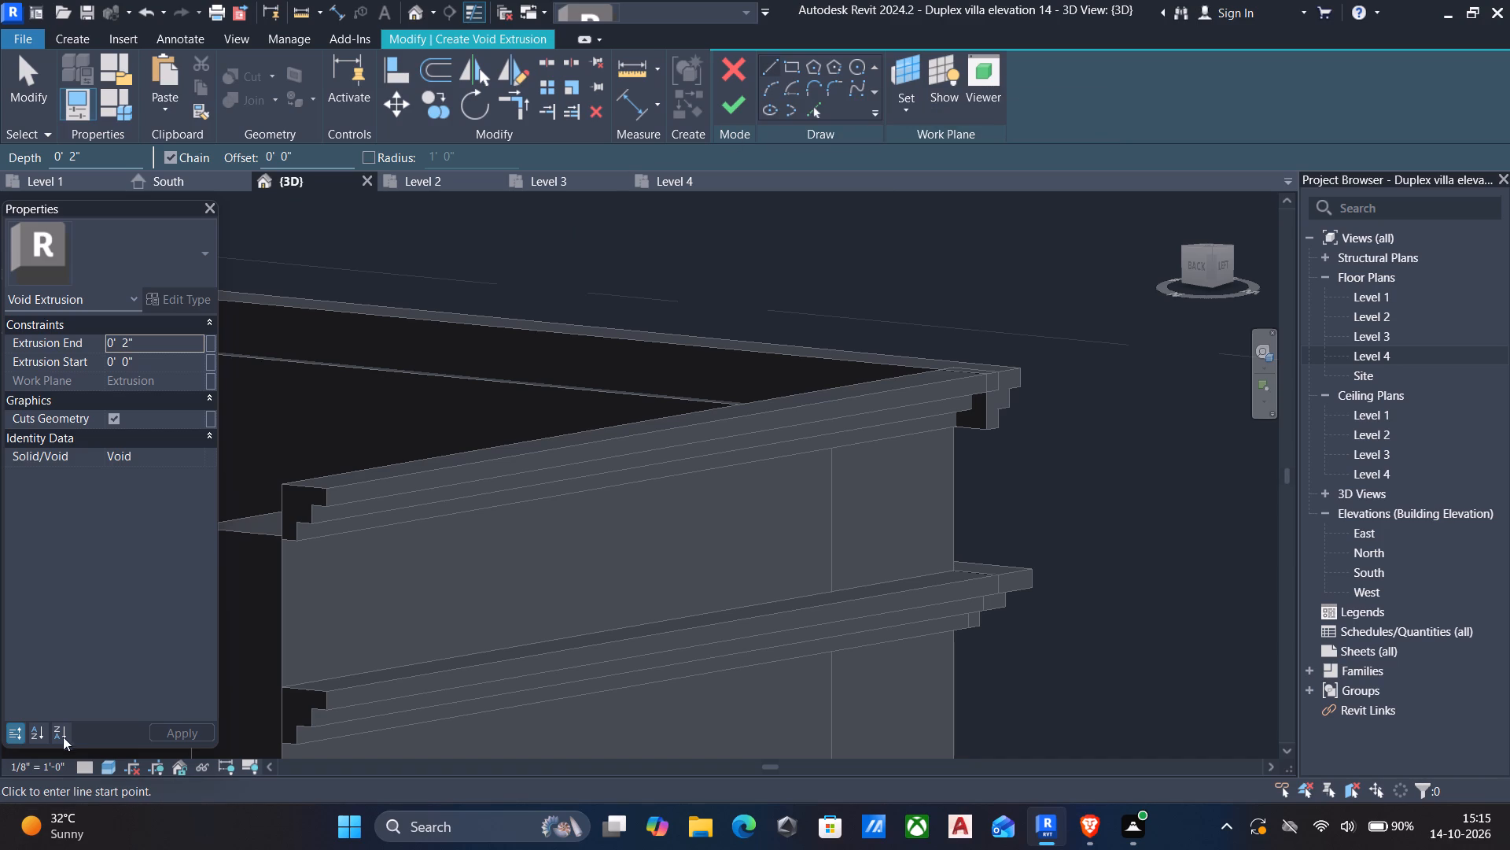
{"action": "left_click", "coordinate": [101, 767]}
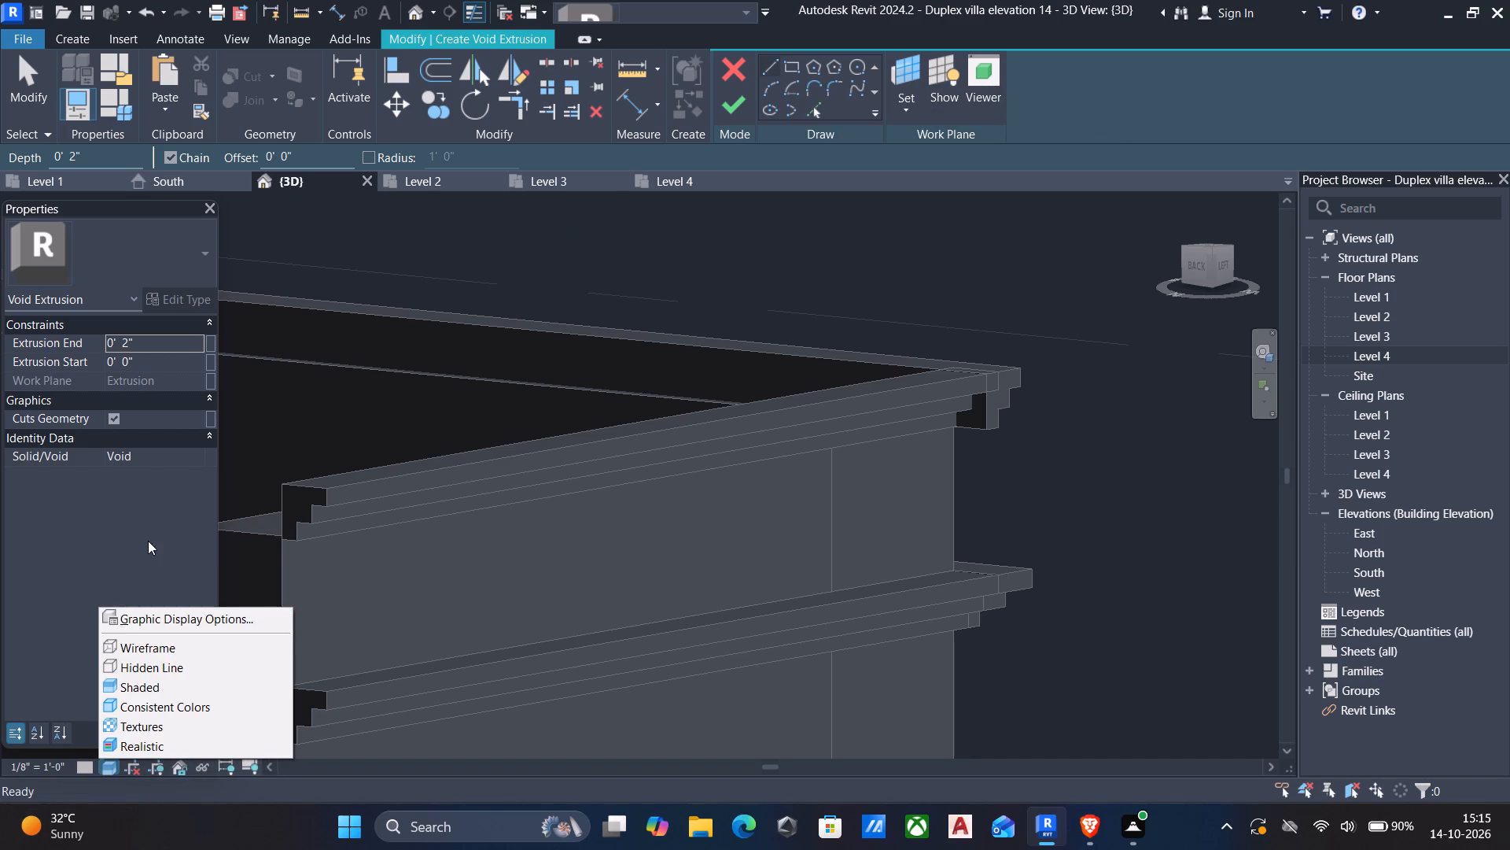
{"action": "left_click", "coordinate": [139, 649]}
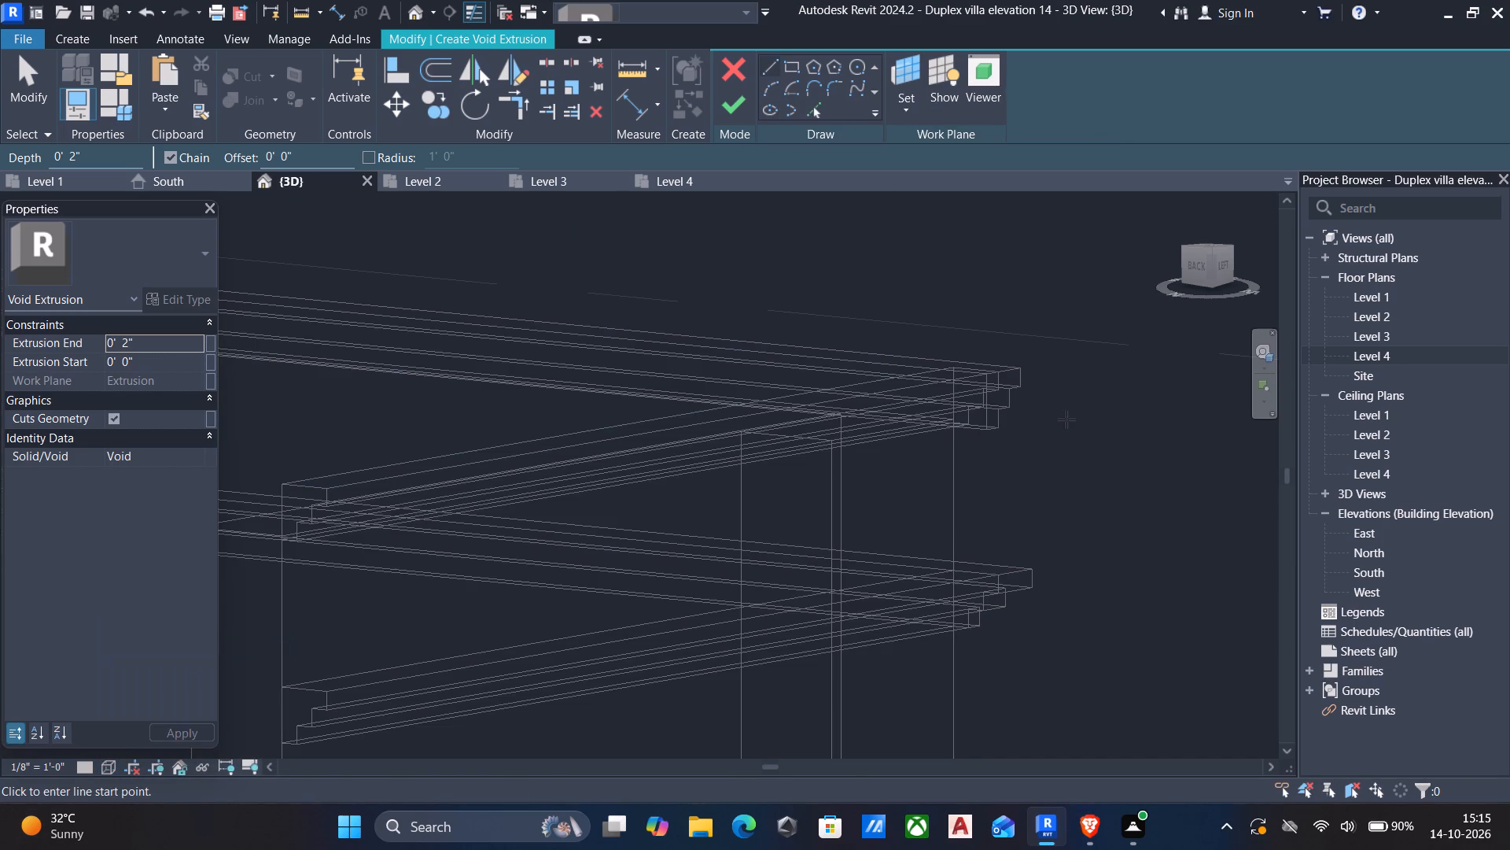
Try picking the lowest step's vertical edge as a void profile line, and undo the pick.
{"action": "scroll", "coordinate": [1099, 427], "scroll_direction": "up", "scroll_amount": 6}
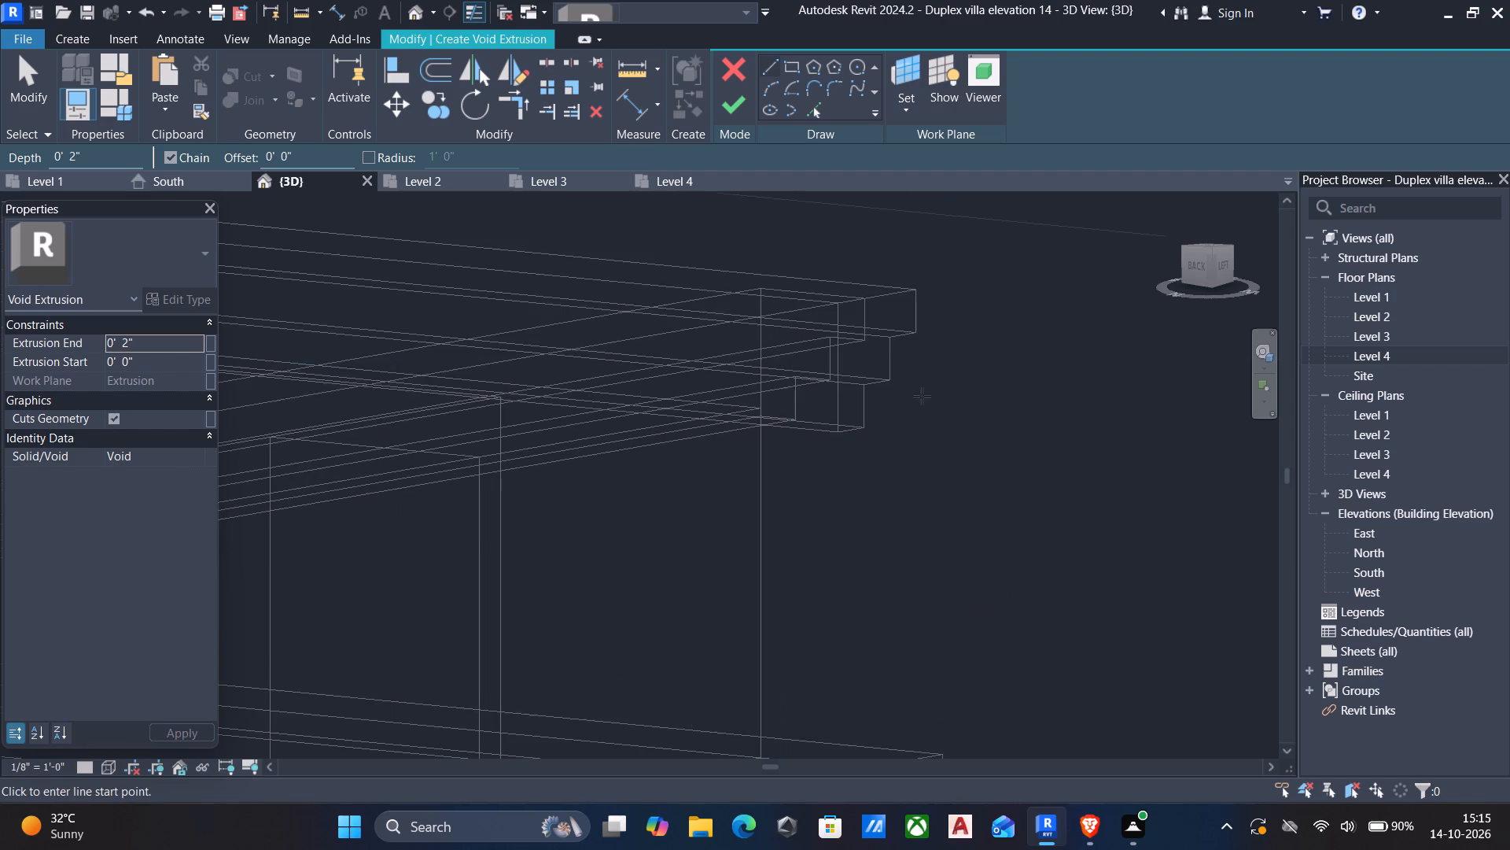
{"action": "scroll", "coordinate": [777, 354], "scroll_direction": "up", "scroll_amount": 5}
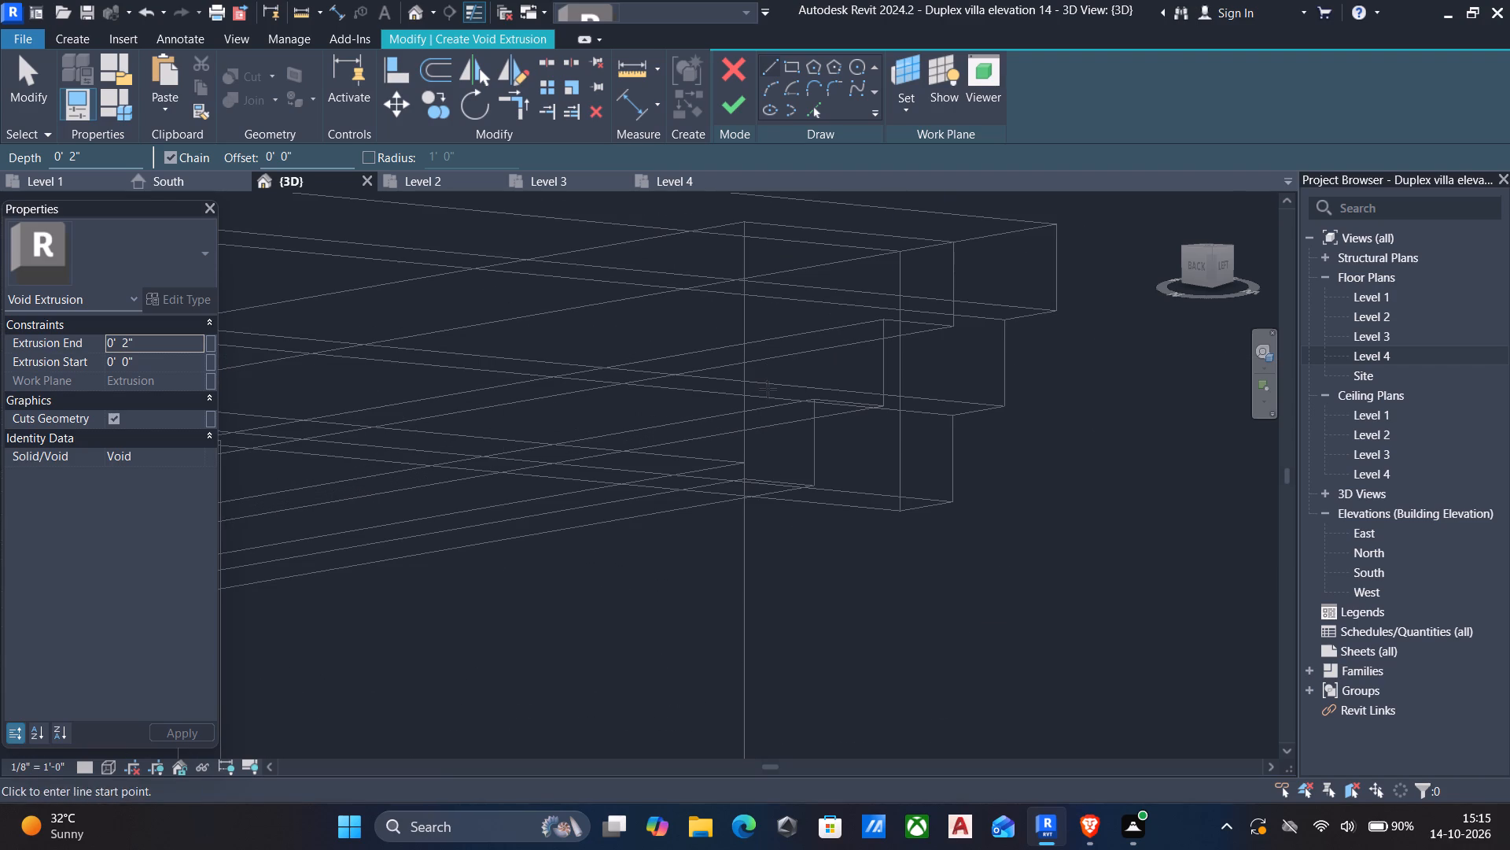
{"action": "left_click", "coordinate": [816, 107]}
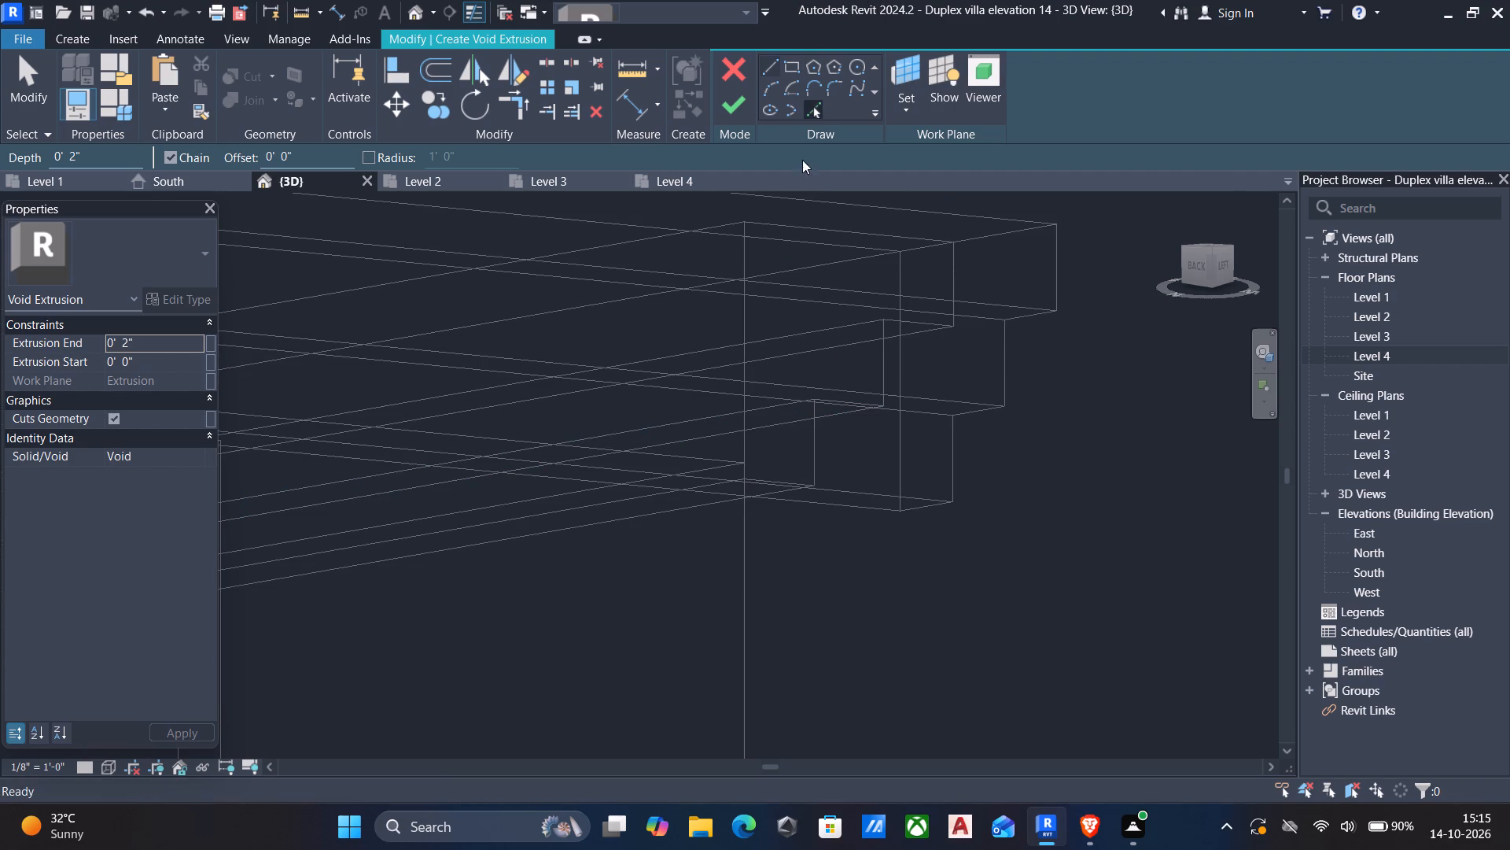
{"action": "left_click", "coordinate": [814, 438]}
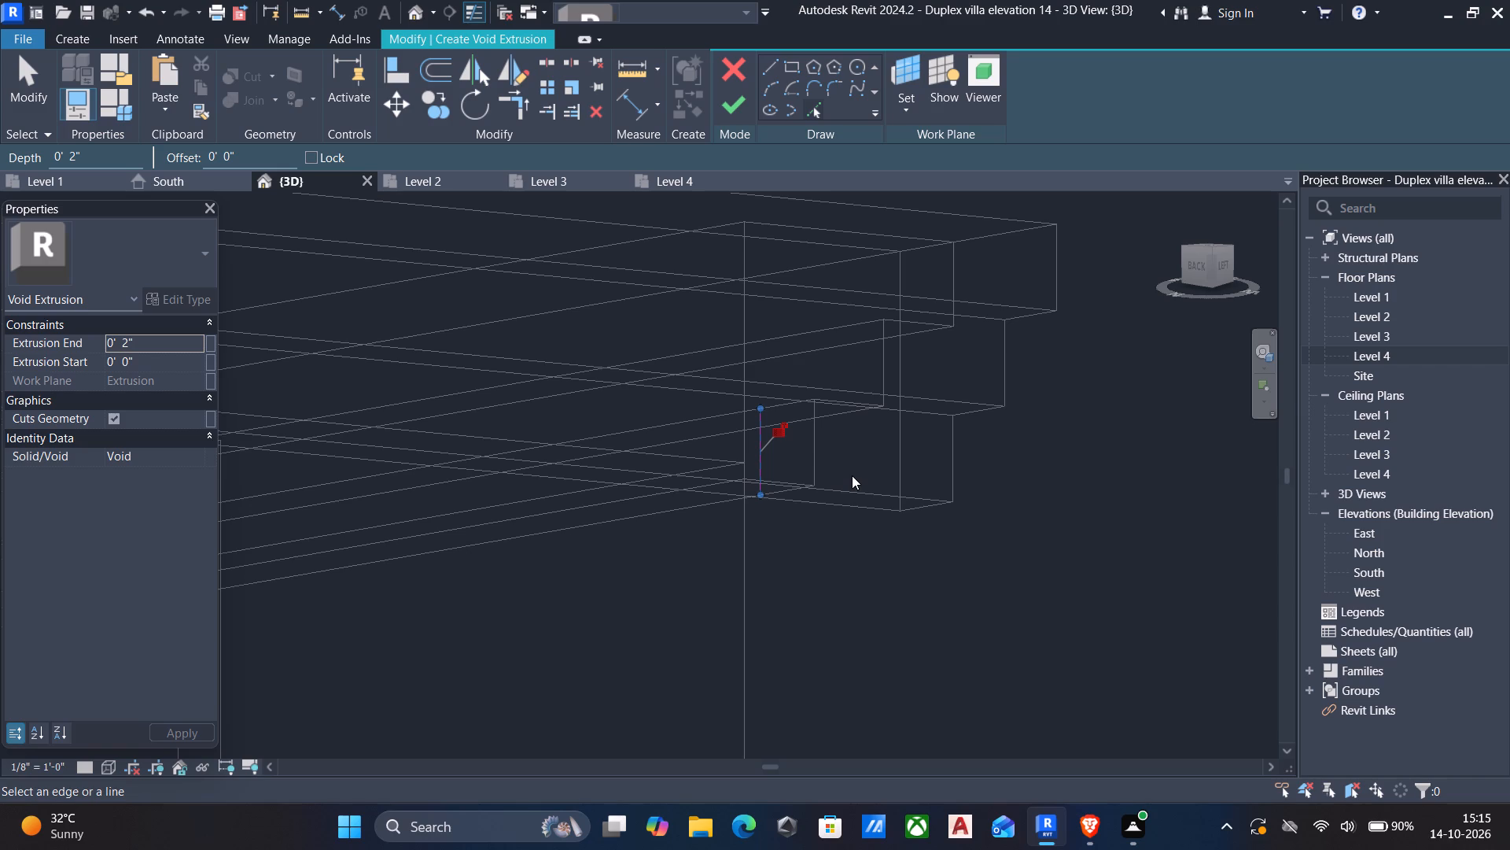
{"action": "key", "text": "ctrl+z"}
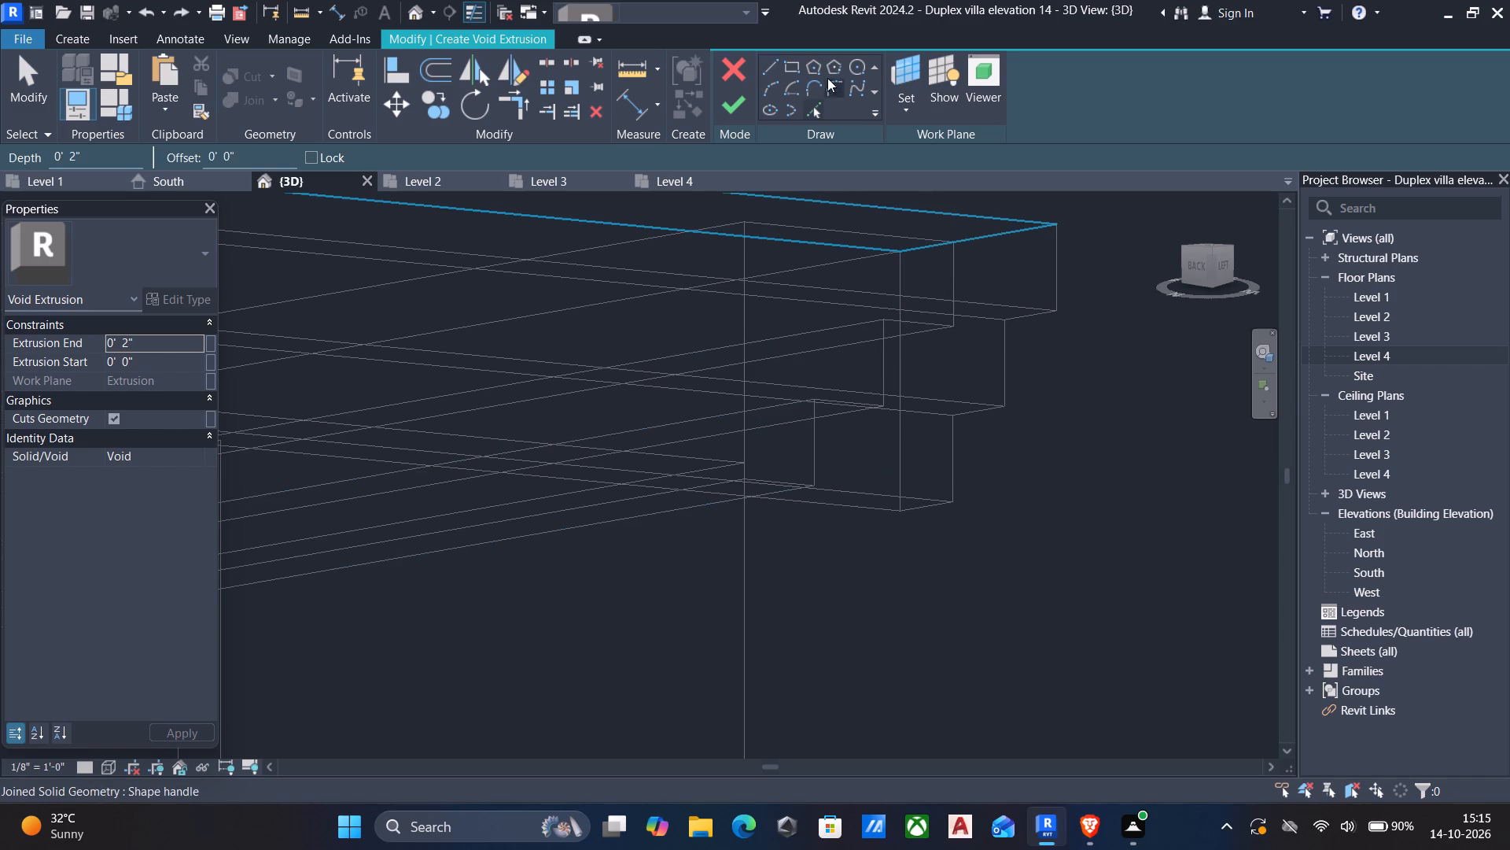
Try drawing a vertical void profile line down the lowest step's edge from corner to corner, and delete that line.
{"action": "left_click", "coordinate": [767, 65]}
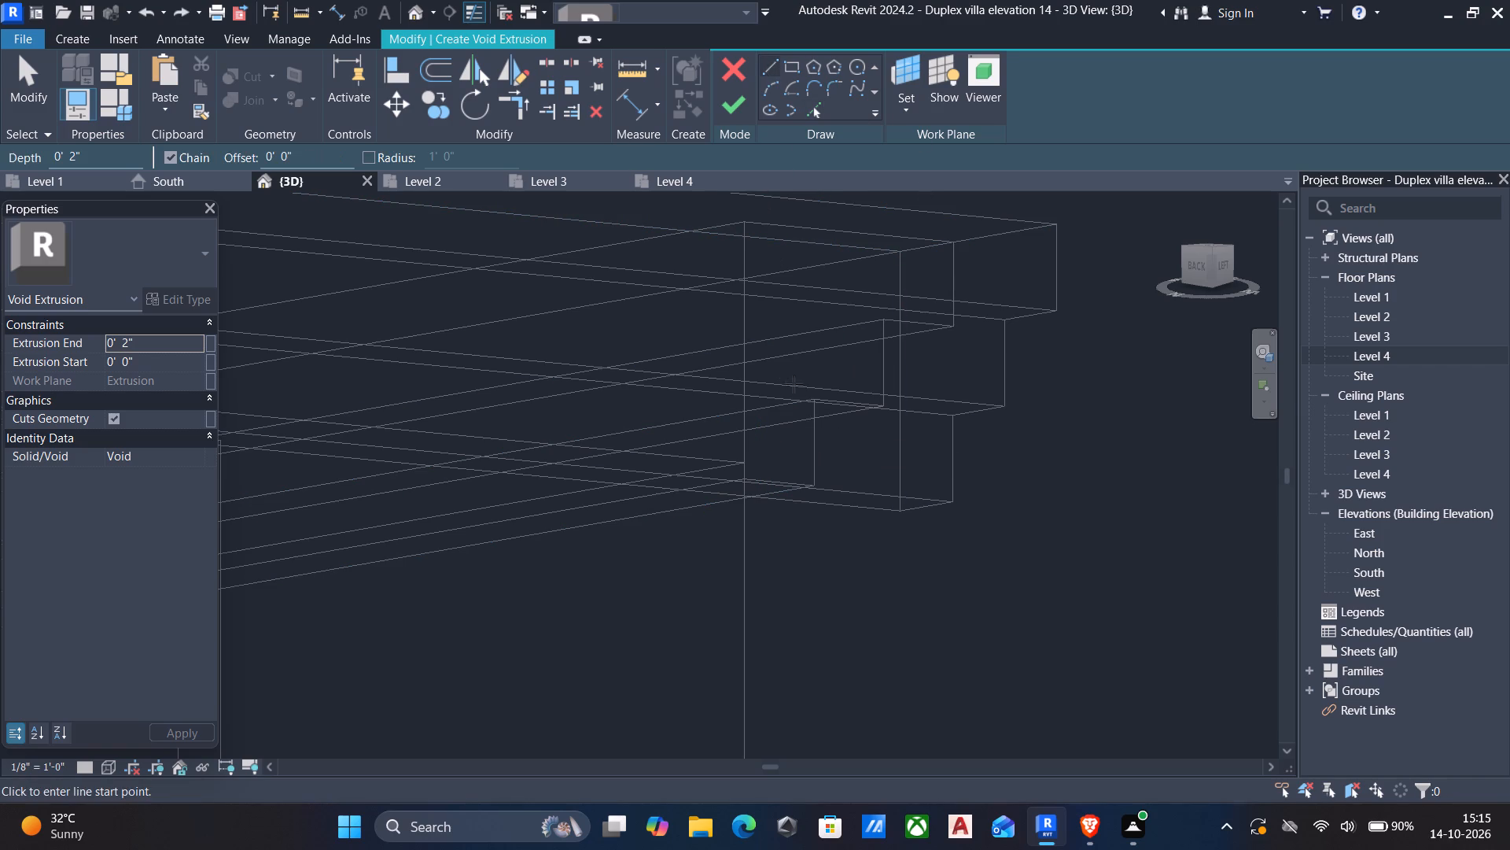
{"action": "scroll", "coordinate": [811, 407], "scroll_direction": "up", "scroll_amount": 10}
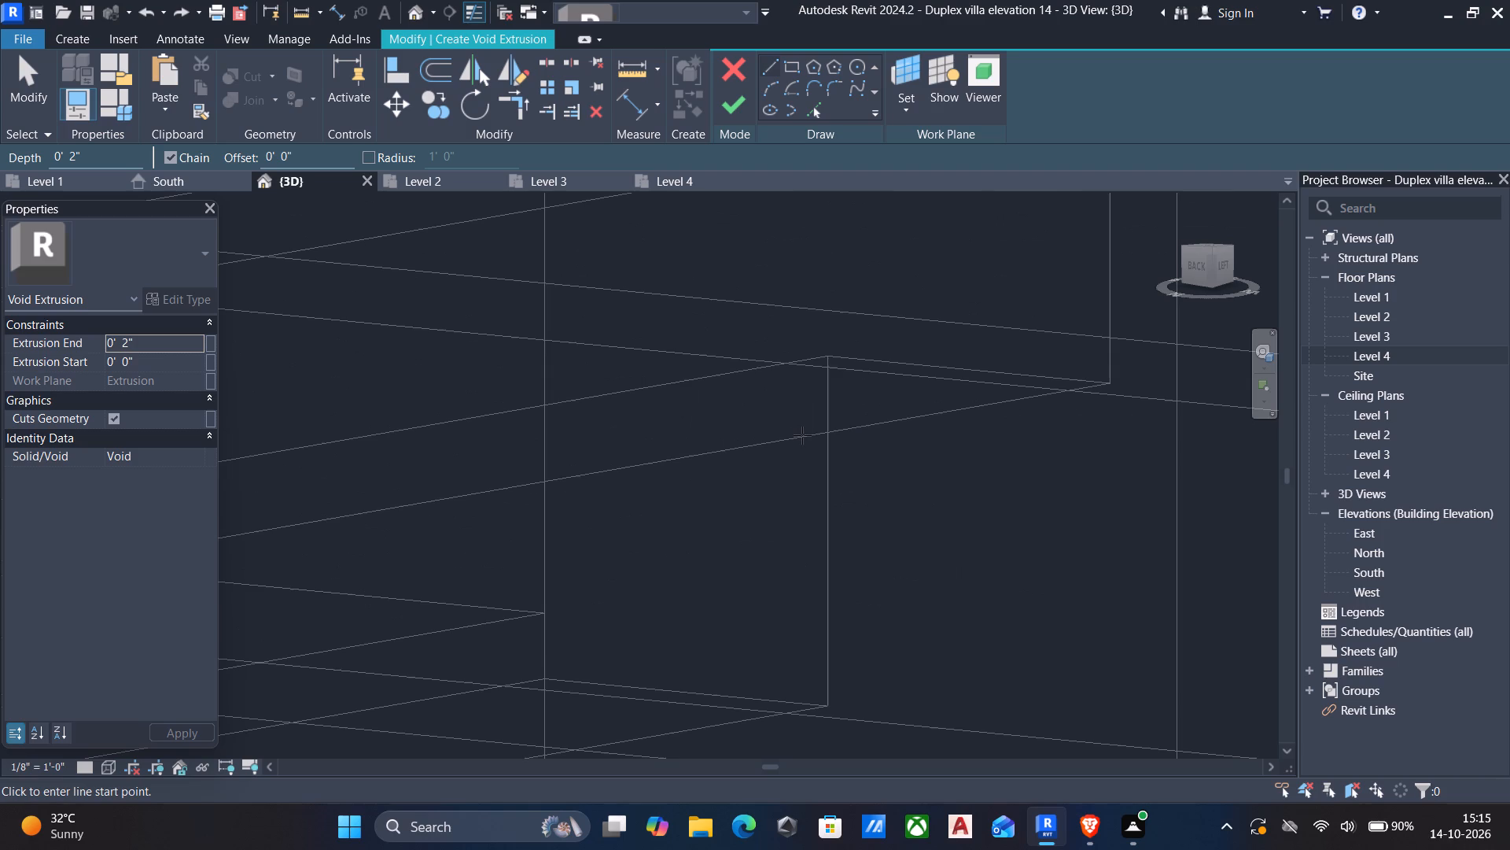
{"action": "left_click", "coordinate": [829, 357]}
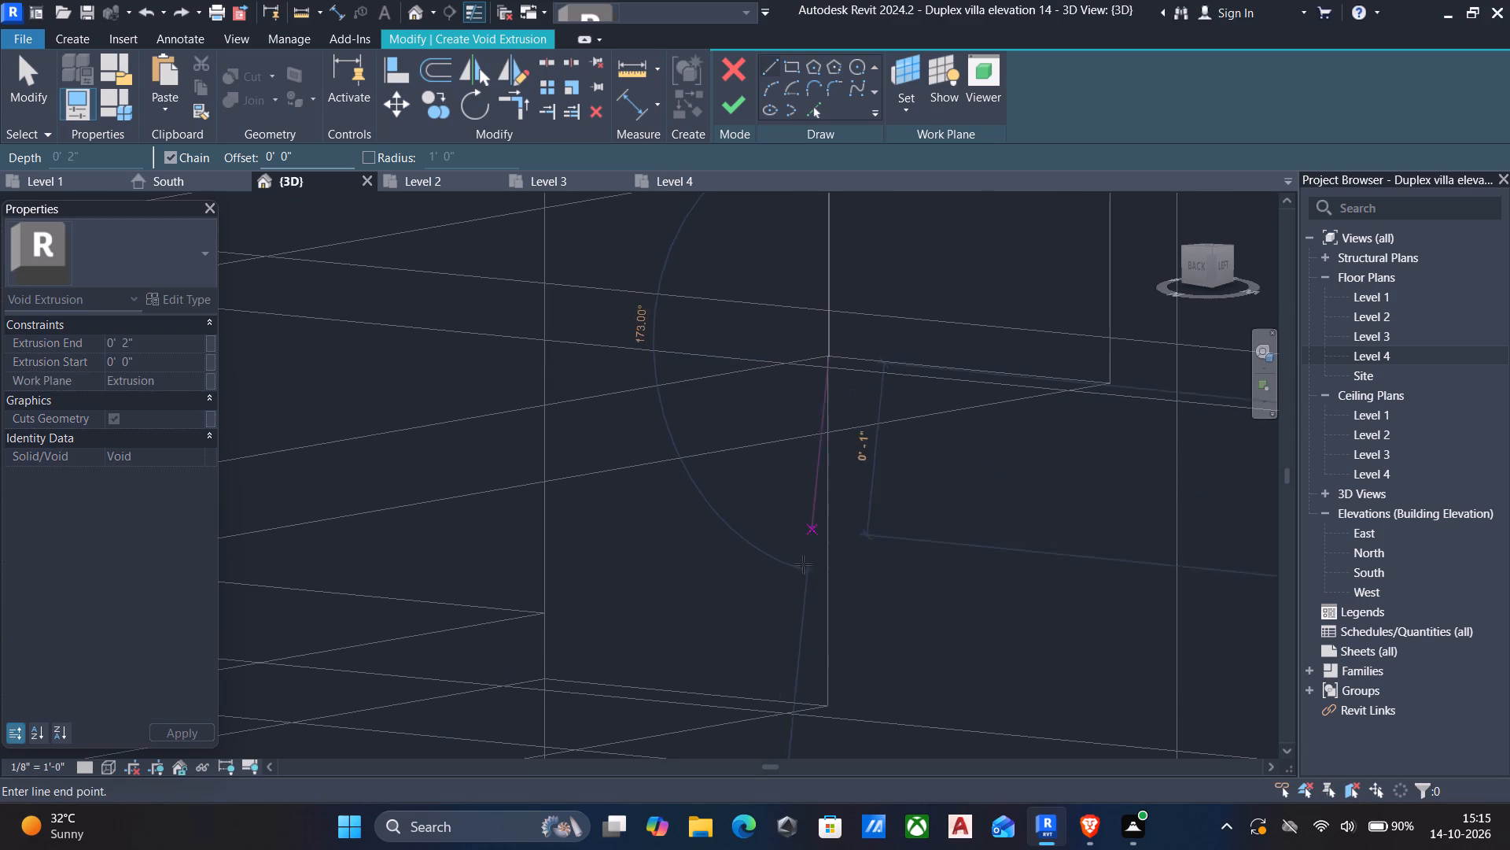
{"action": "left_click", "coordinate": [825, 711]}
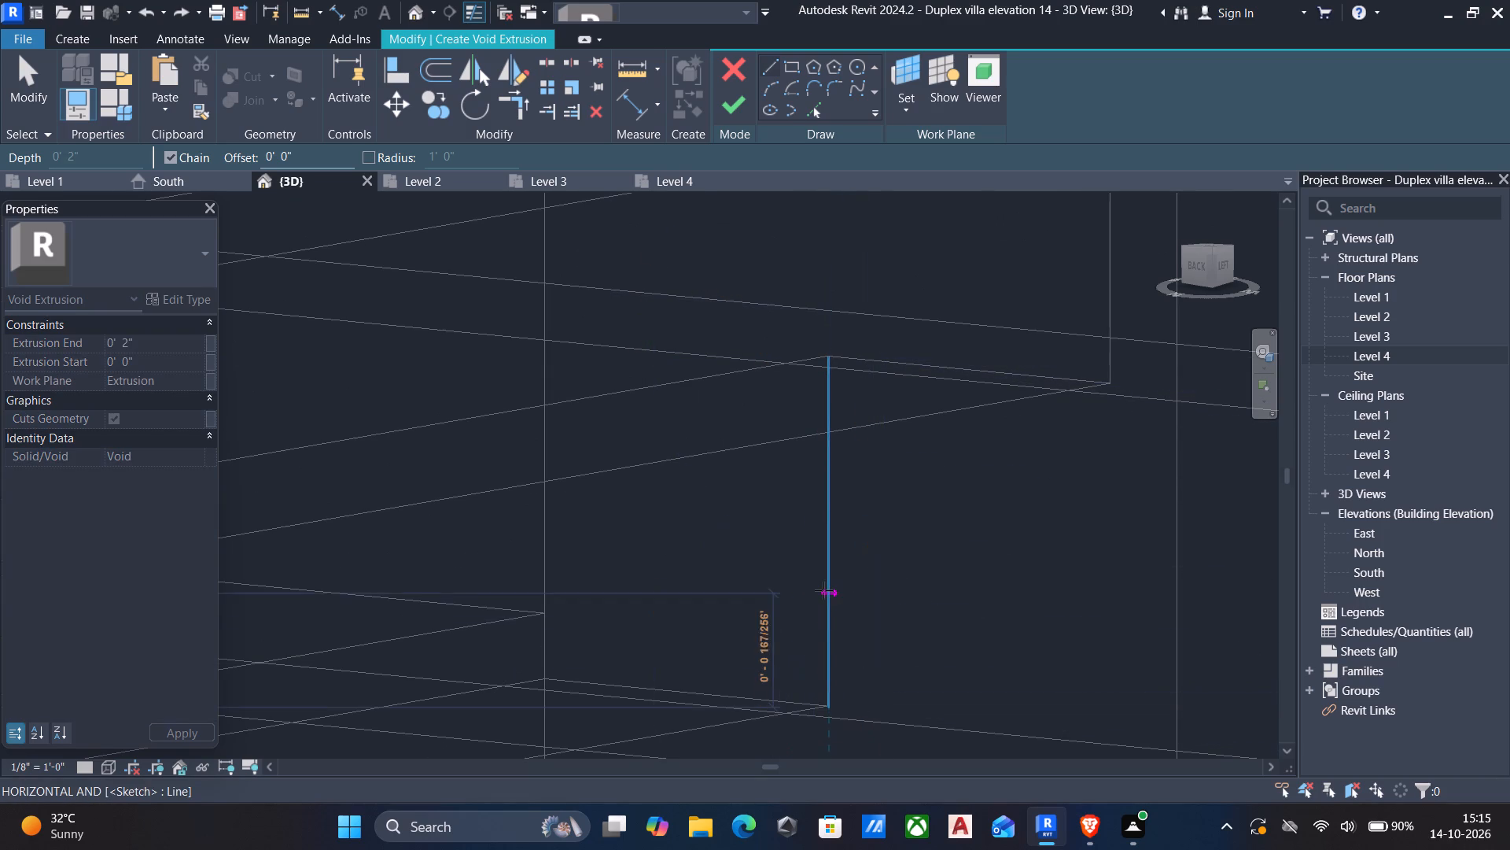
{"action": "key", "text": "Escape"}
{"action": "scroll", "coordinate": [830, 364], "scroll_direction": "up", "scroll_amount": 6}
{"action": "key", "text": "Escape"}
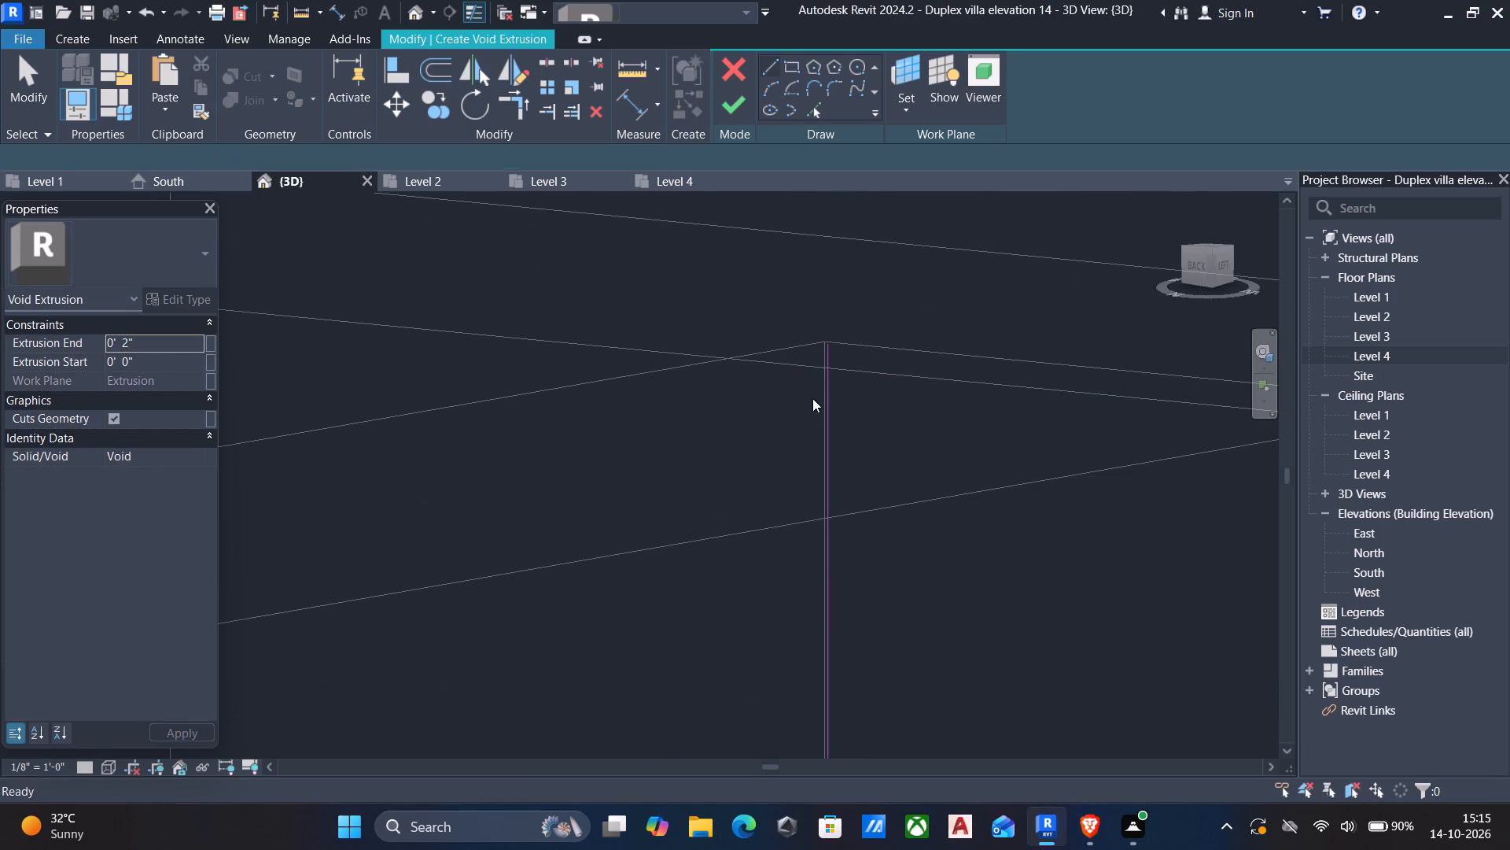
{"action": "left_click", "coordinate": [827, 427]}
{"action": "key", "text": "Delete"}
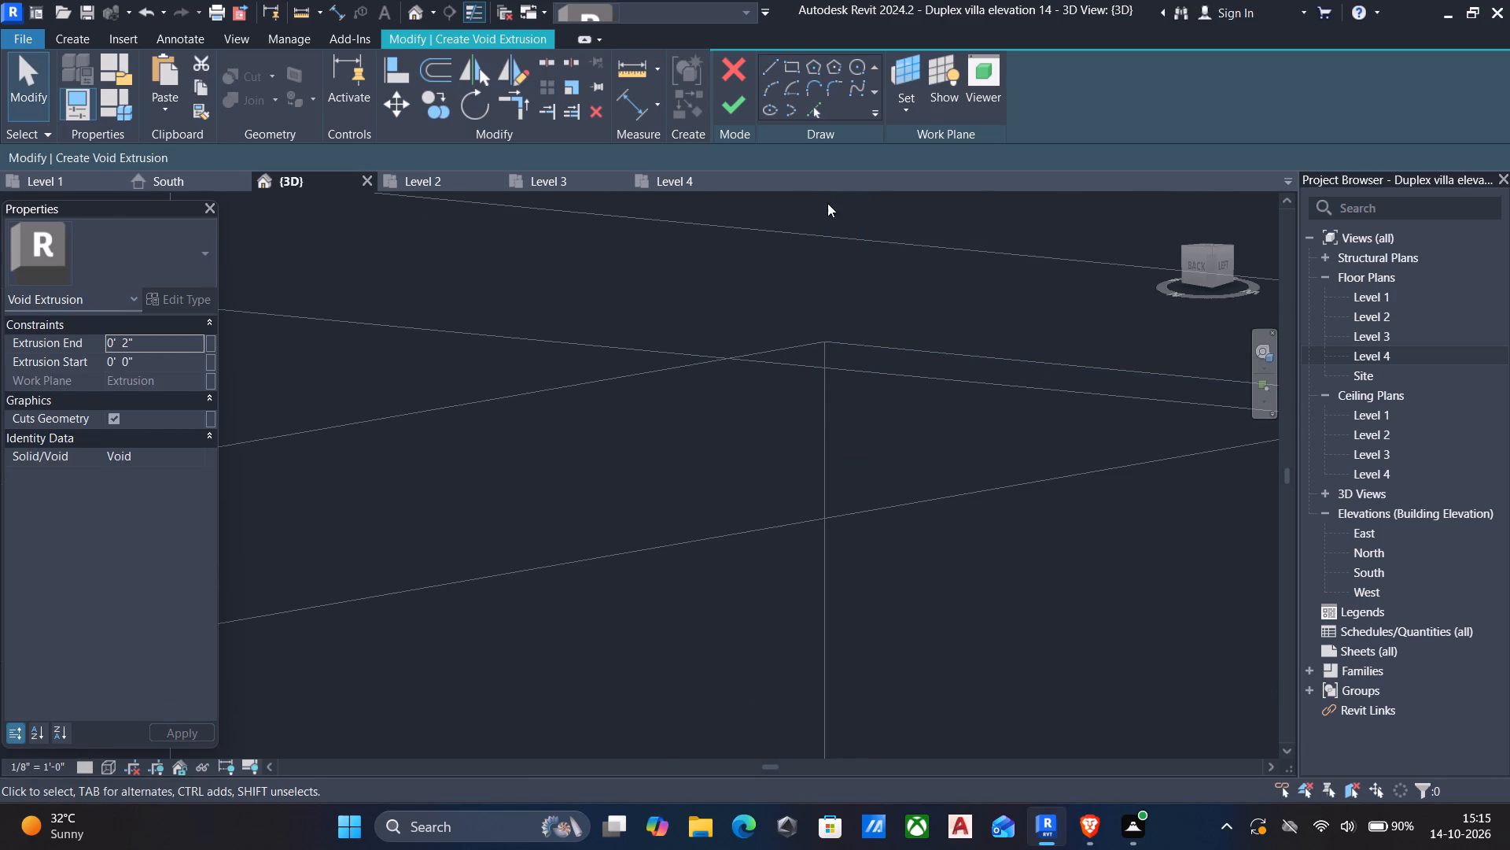
Pick the lowest cornice step's vertical edge as the first line of the void profile.
{"action": "left_click", "coordinate": [771, 65]}
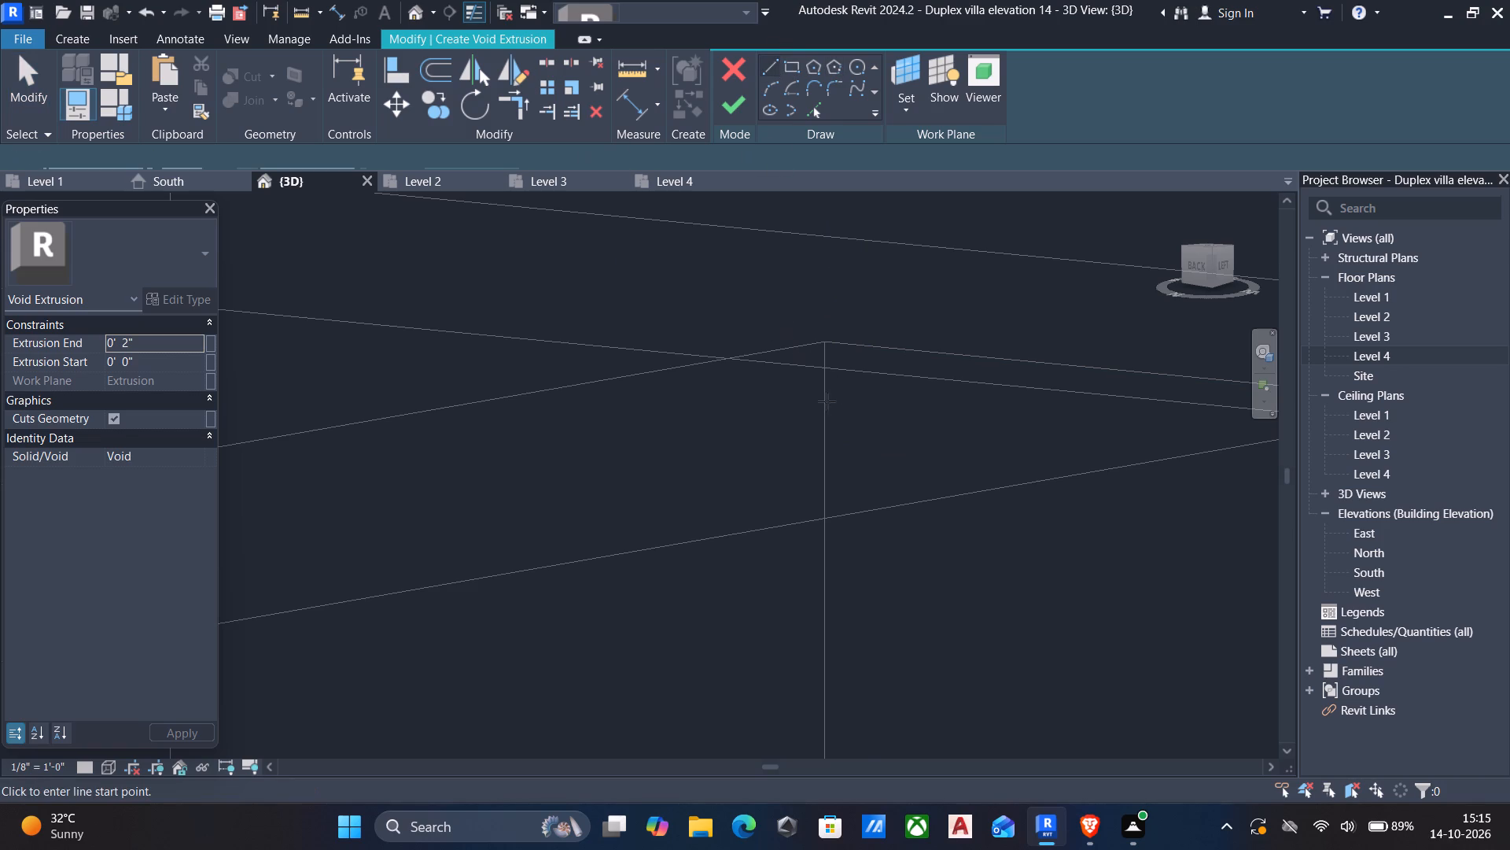
{"action": "left_click", "coordinate": [816, 105]}
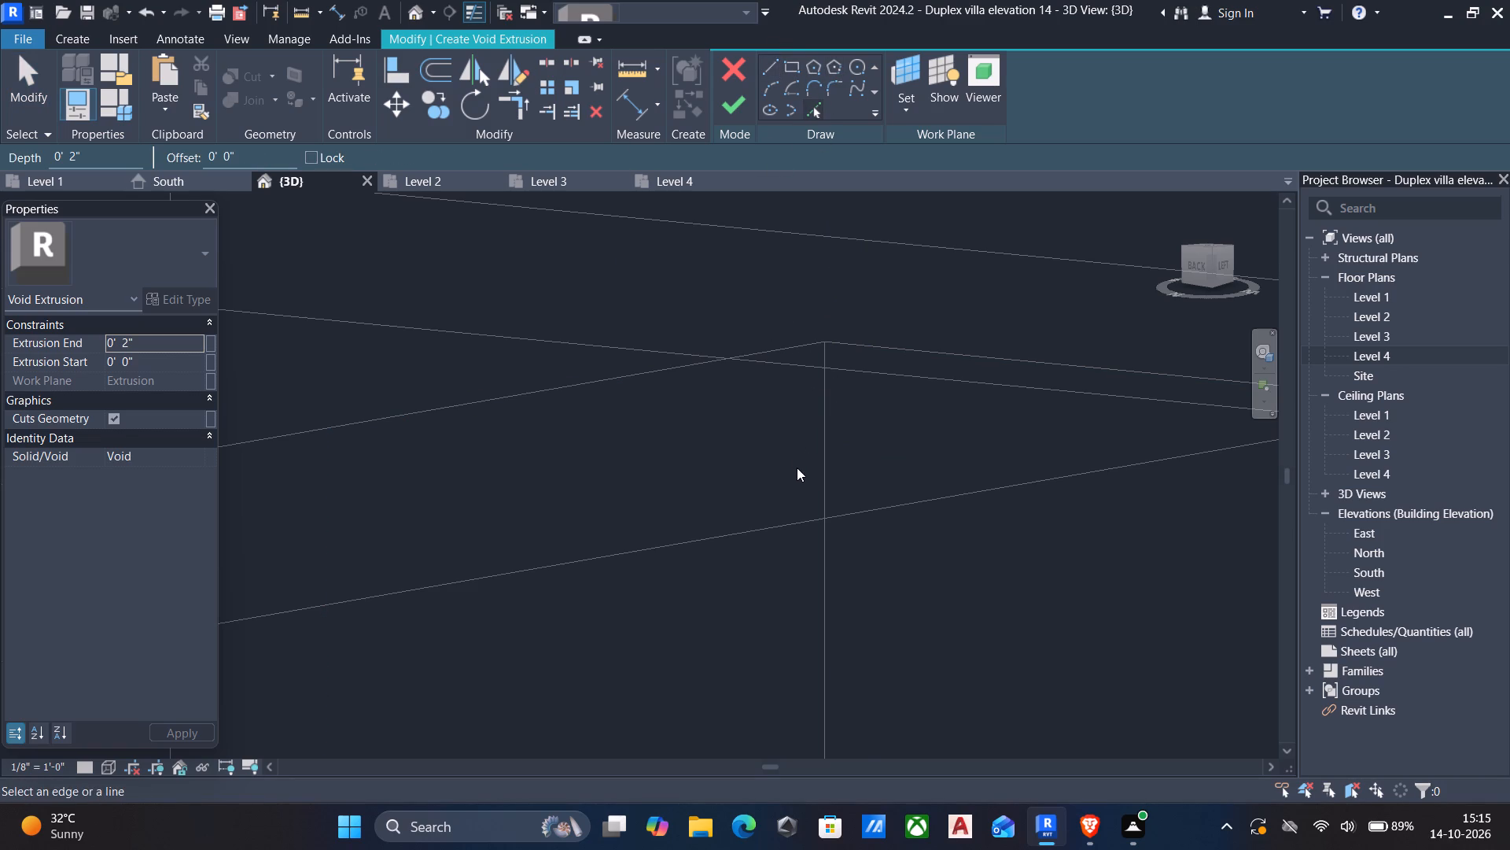
{"action": "left_click", "coordinate": [823, 446]}
{"action": "scroll", "coordinate": [803, 466], "scroll_direction": "down", "scroll_amount": 7}
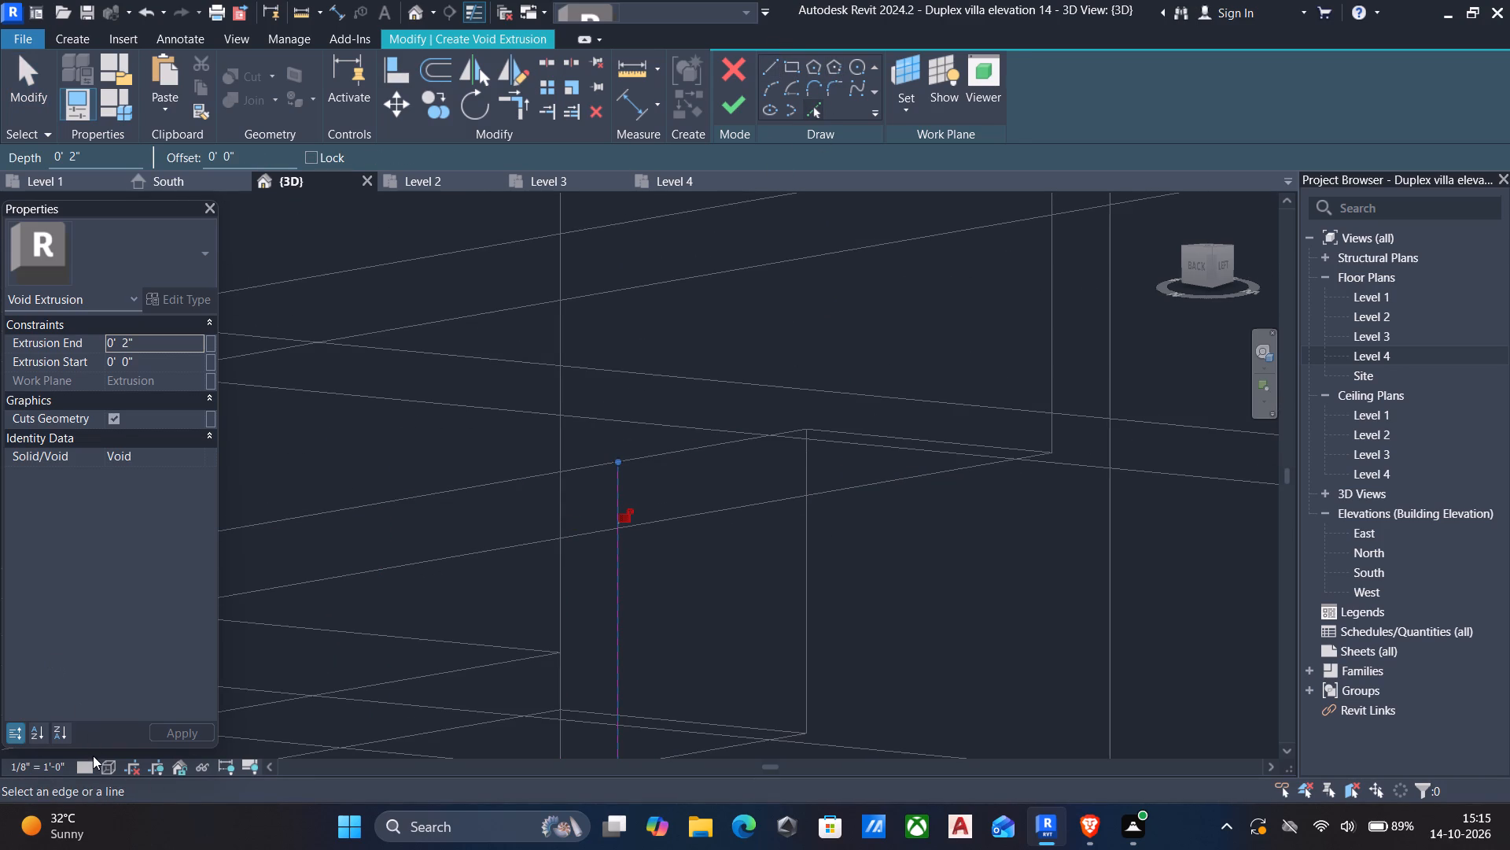
Check in shaded display, from above and below, where the picked profile line sits on the stepped cornice end.
{"action": "left_click_drag", "start_coordinate": [104, 764], "coordinate": [110, 734]}
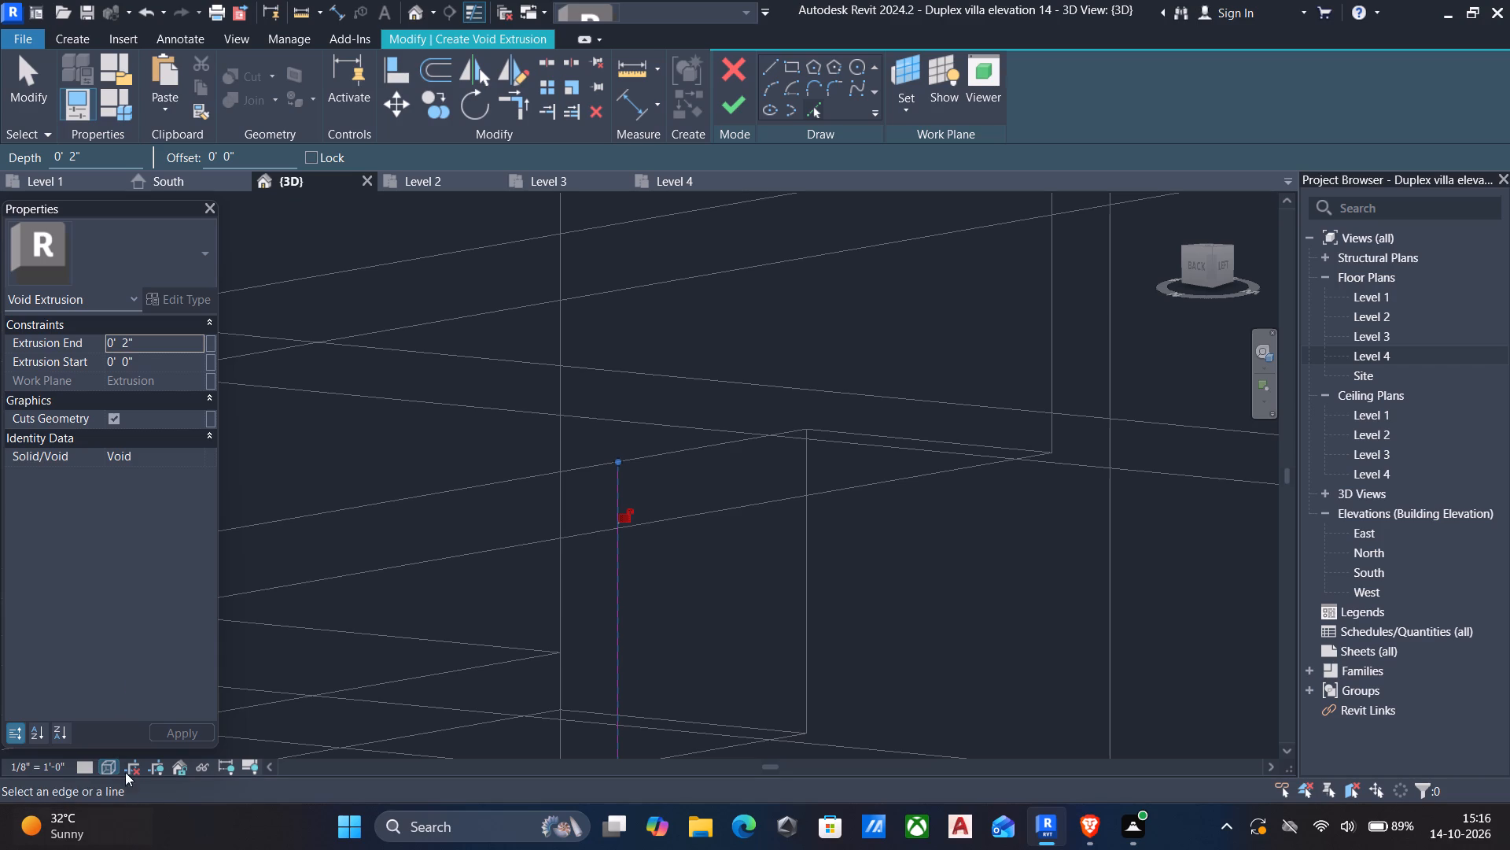
{"action": "left_click", "coordinate": [112, 767]}
{"action": "left_click", "coordinate": [134, 686]}
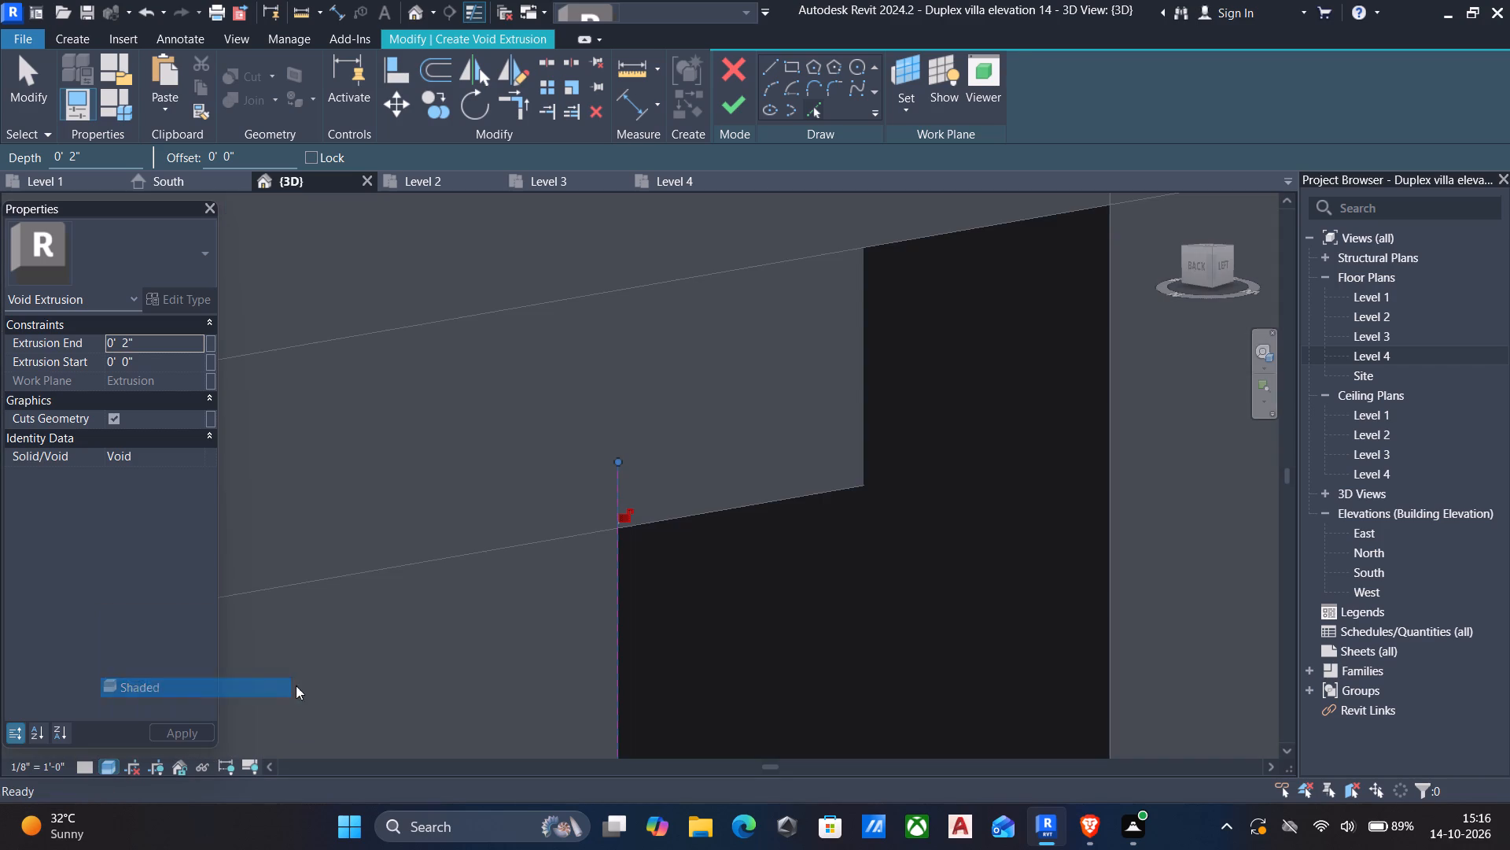
{"action": "scroll", "coordinate": [683, 567], "scroll_direction": "down", "scroll_amount": 6}
{"action": "middle_click_drag", "start_coordinate": [615, 605], "coordinate": [639, 534]}
{"action": "scroll", "coordinate": [659, 519], "scroll_direction": "up", "scroll_amount": 6}
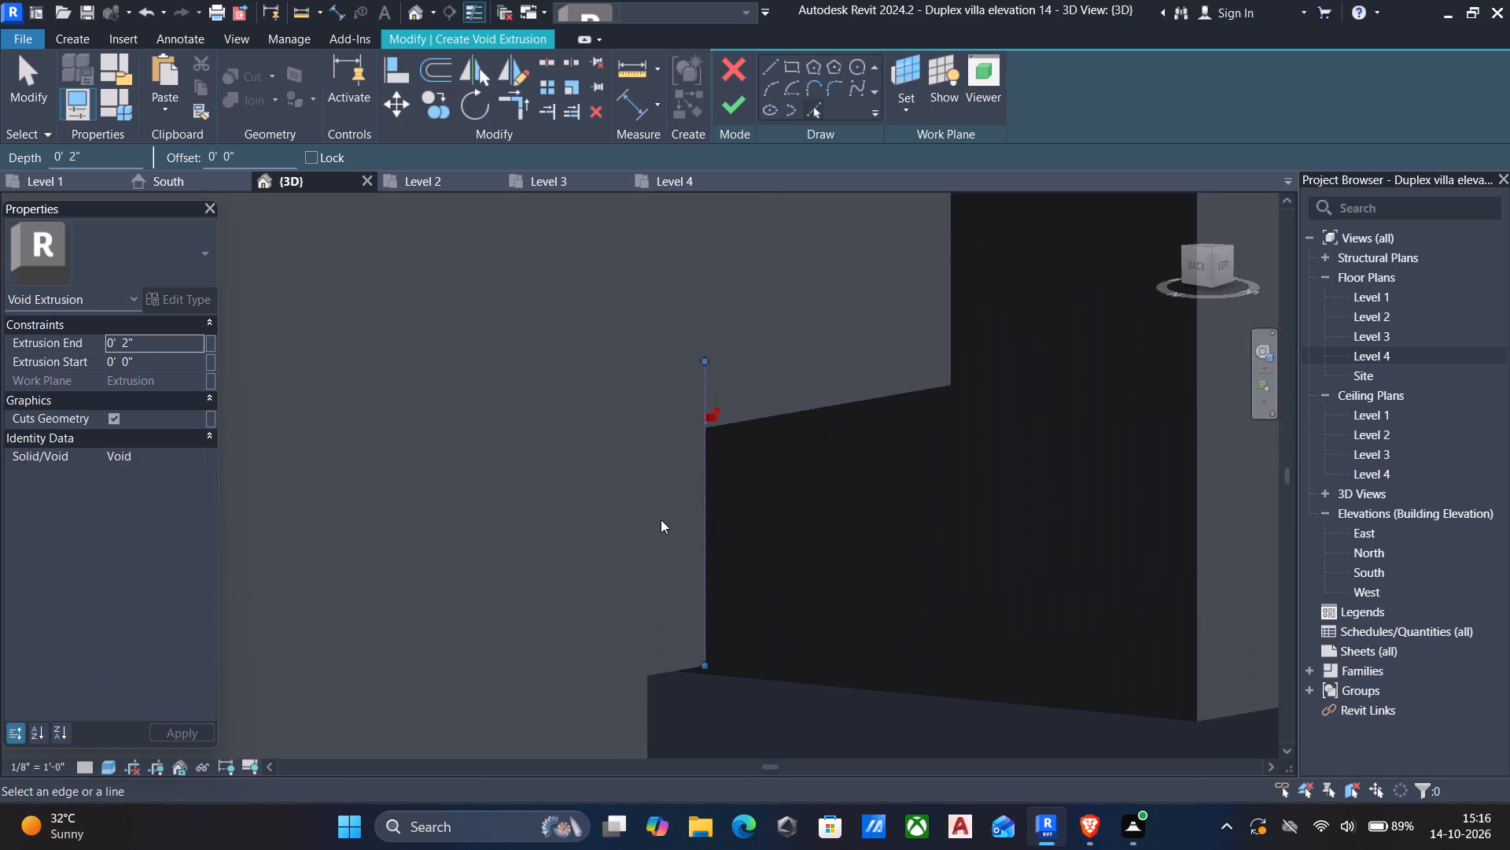
{"action": "scroll", "coordinate": [713, 492], "scroll_direction": "up", "scroll_amount": 6}
{"action": "scroll", "coordinate": [747, 497], "scroll_direction": "down", "scroll_amount": 6}
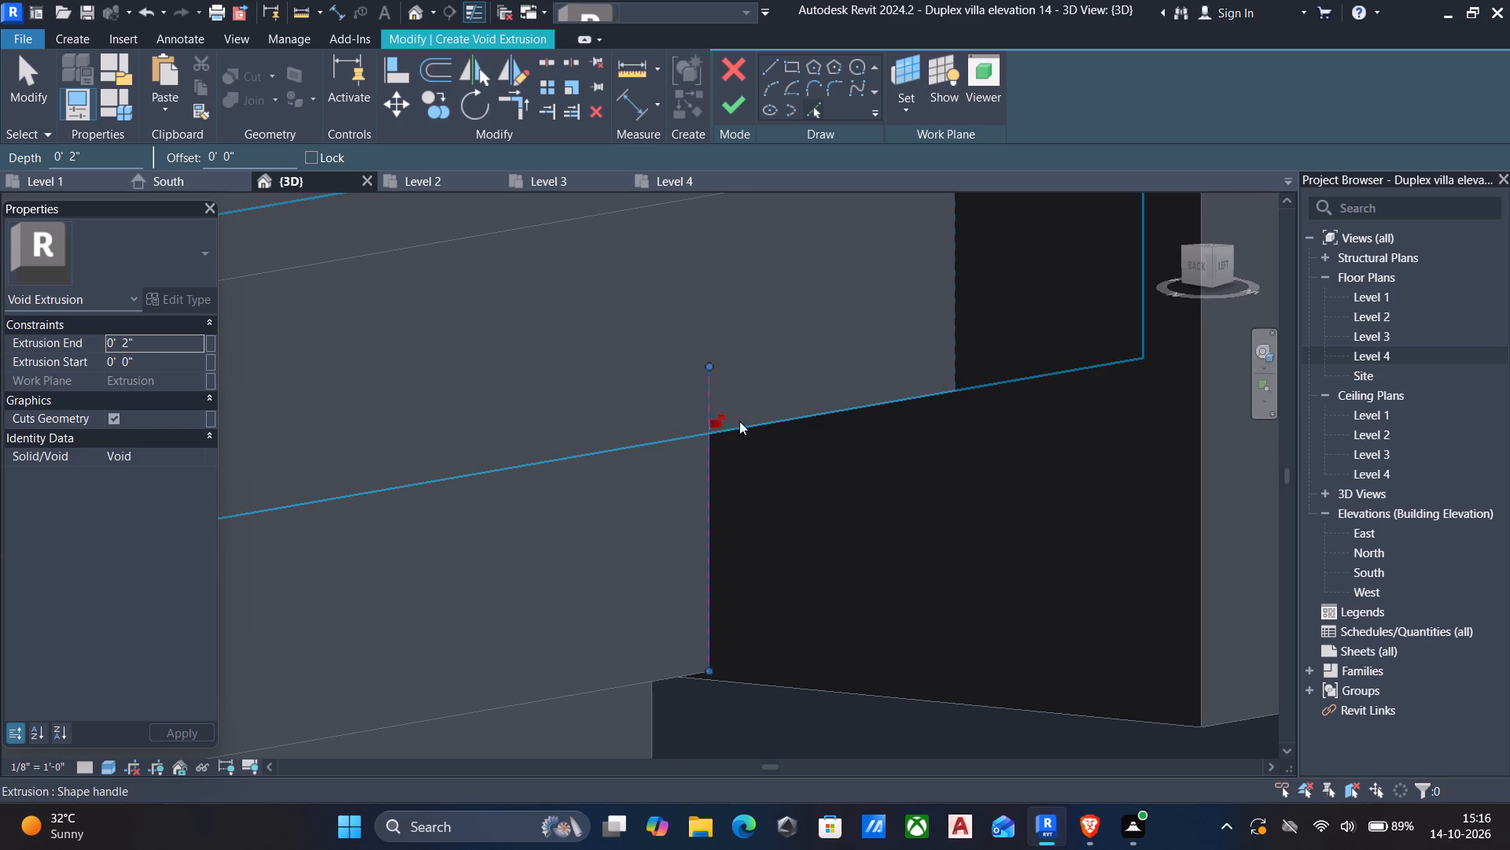
{"action": "middle_click_drag", "start_coordinate": [731, 612], "coordinate": [709, 541], "text": "shift"}
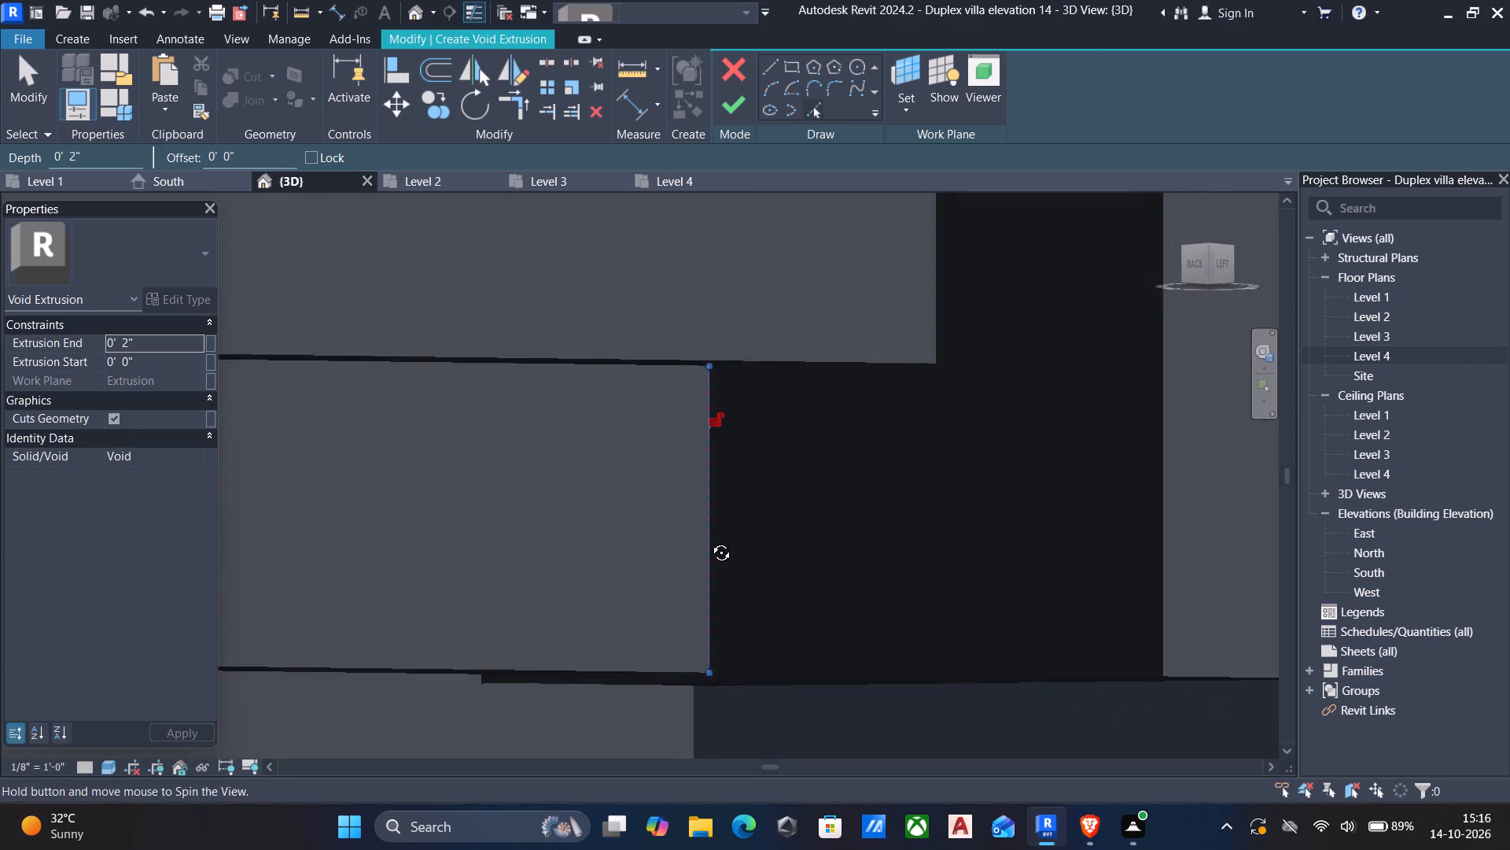
{"action": "middle_click_drag", "start_coordinate": [709, 541], "coordinate": [713, 520], "text": "shift"}
{"action": "scroll", "coordinate": [713, 520], "scroll_direction": "down", "scroll_amount": 4}
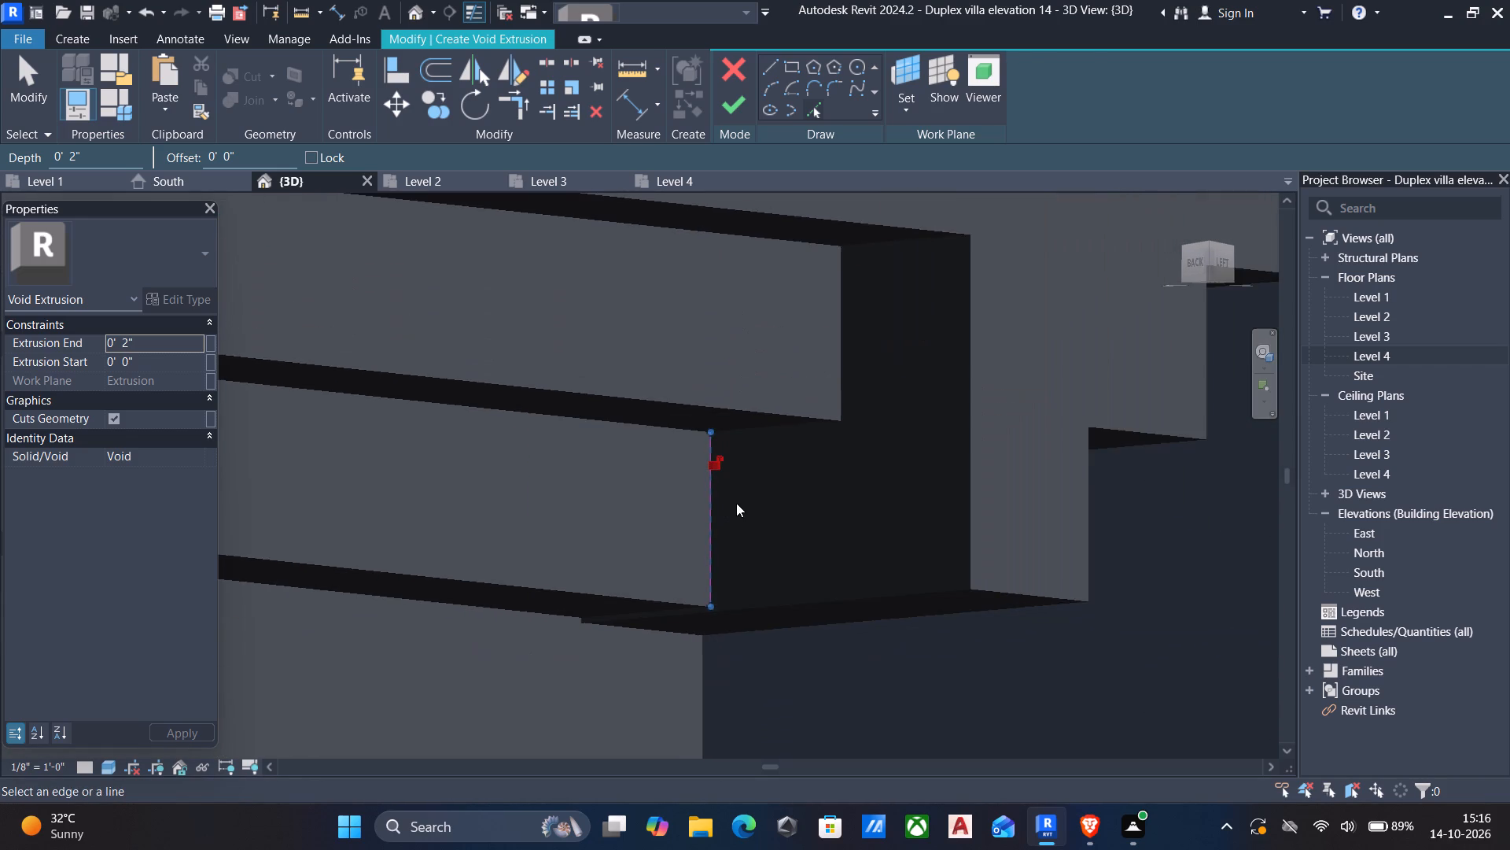
{"action": "middle_click_drag", "start_coordinate": [735, 503], "coordinate": [716, 531]}
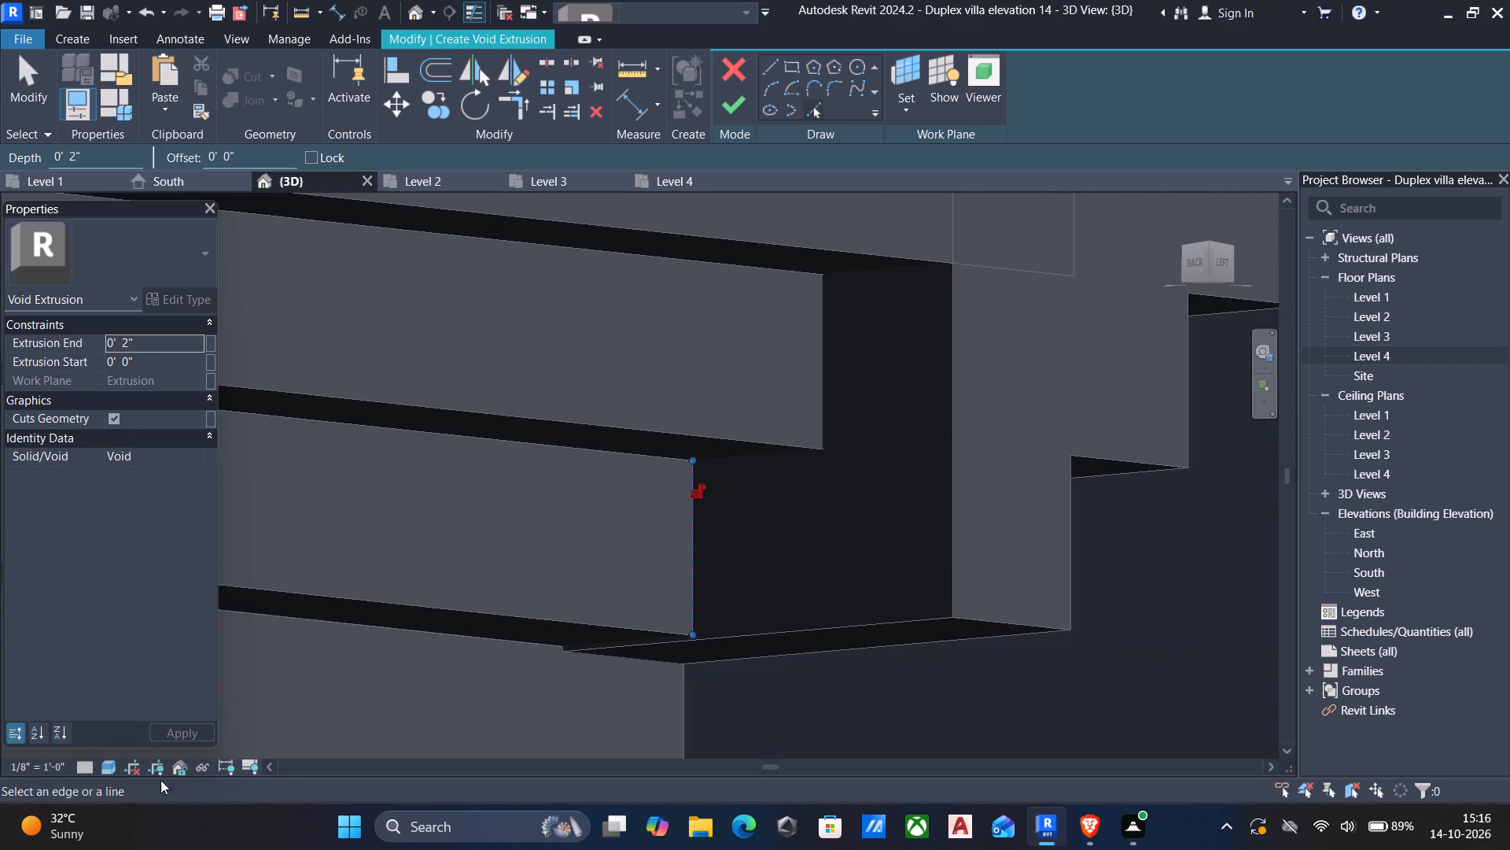
In wireframe, add the middle step's vertical edge, both ledge undersides, the inner vertical edge and the bottom edge to the void profile.
{"action": "left_click", "coordinate": [107, 765]}
{"action": "left_click", "coordinate": [153, 646]}
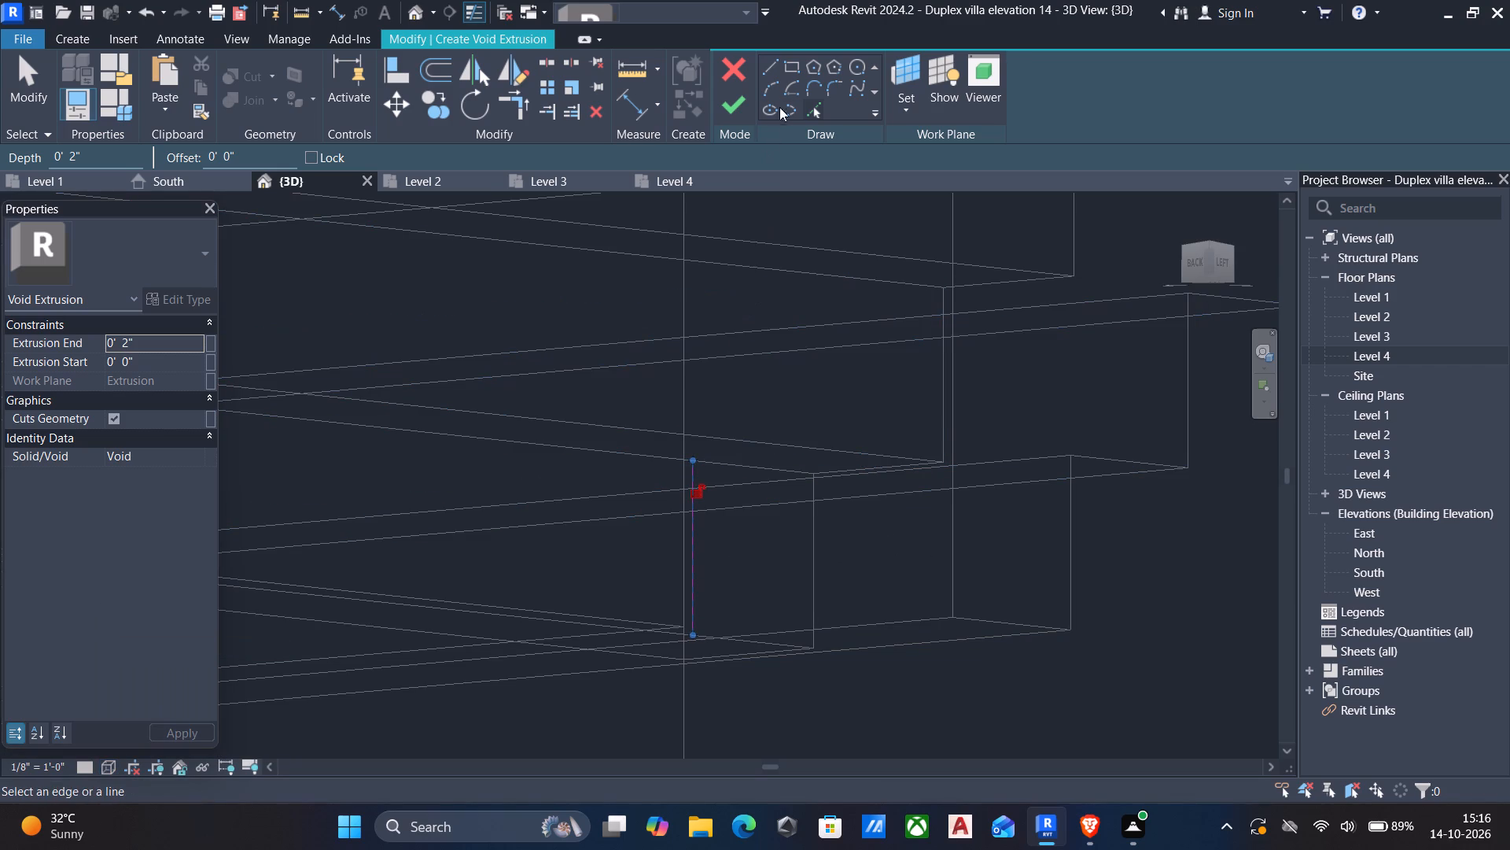
{"action": "left_click", "coordinate": [941, 372]}
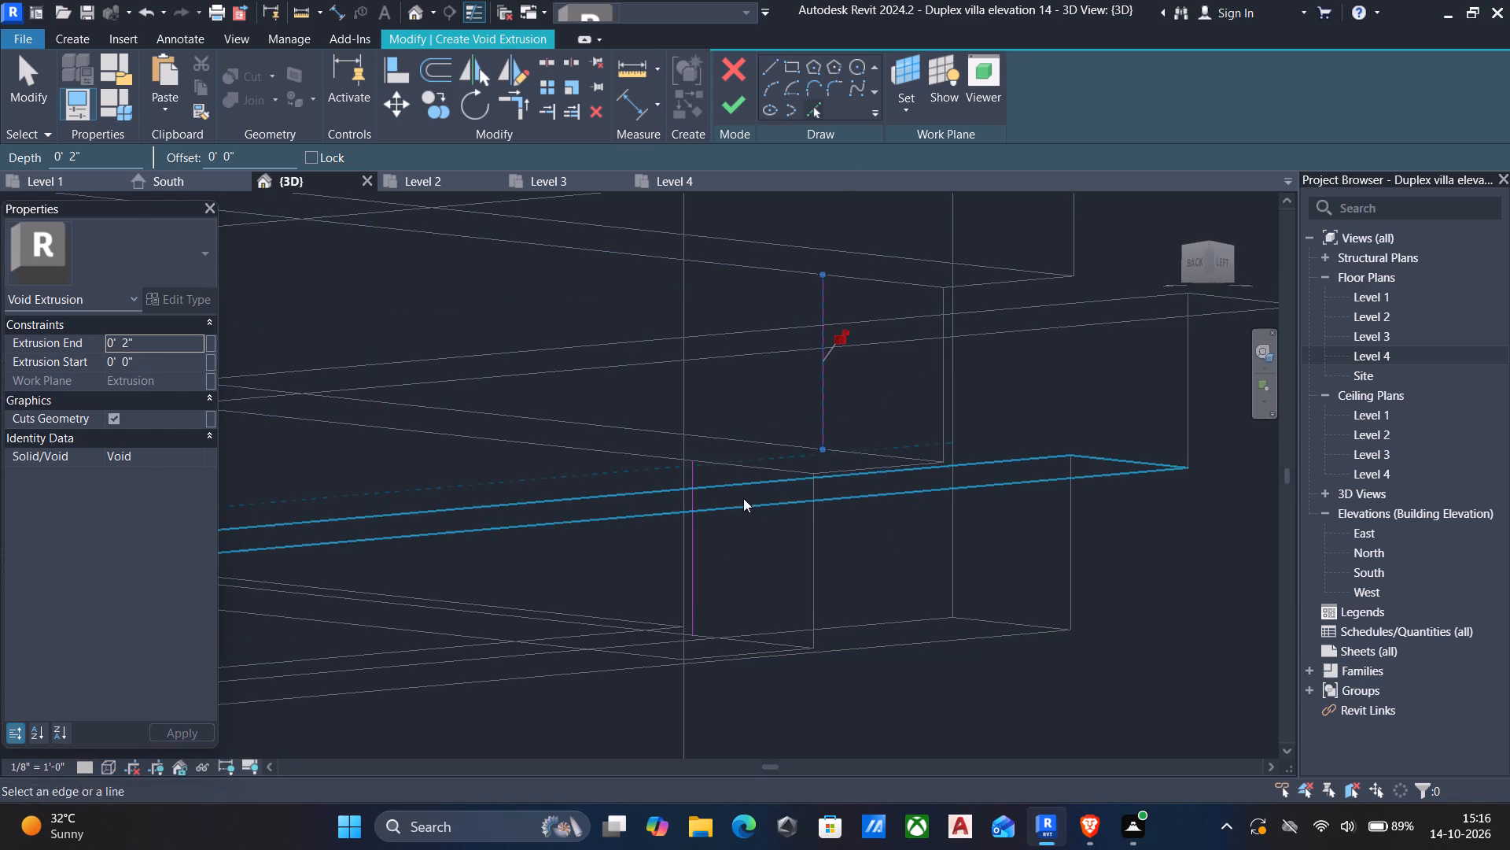
{"action": "left_click", "coordinate": [739, 457]}
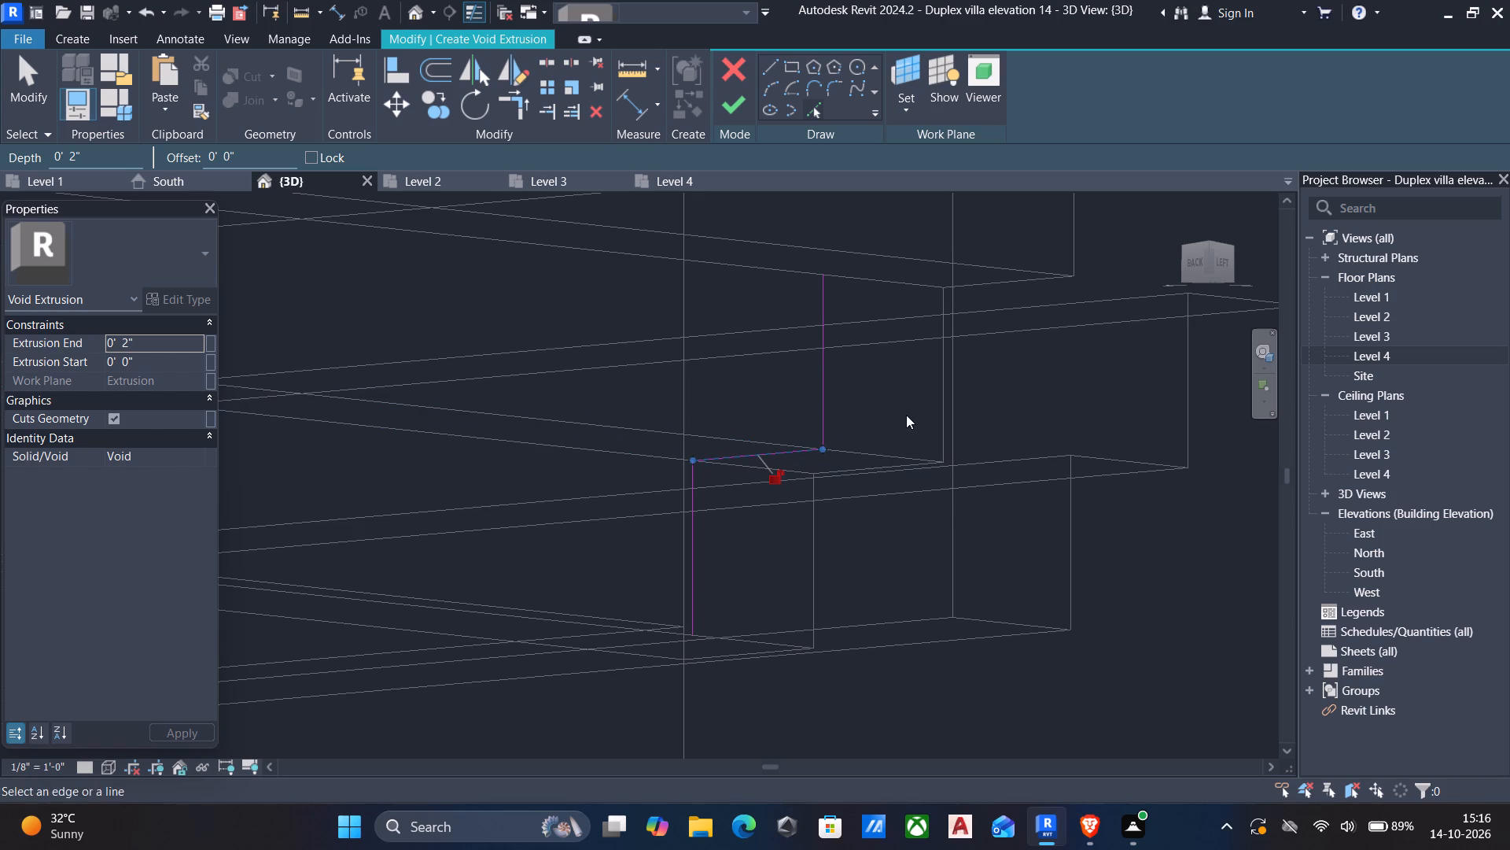
{"action": "left_click", "coordinate": [889, 261]}
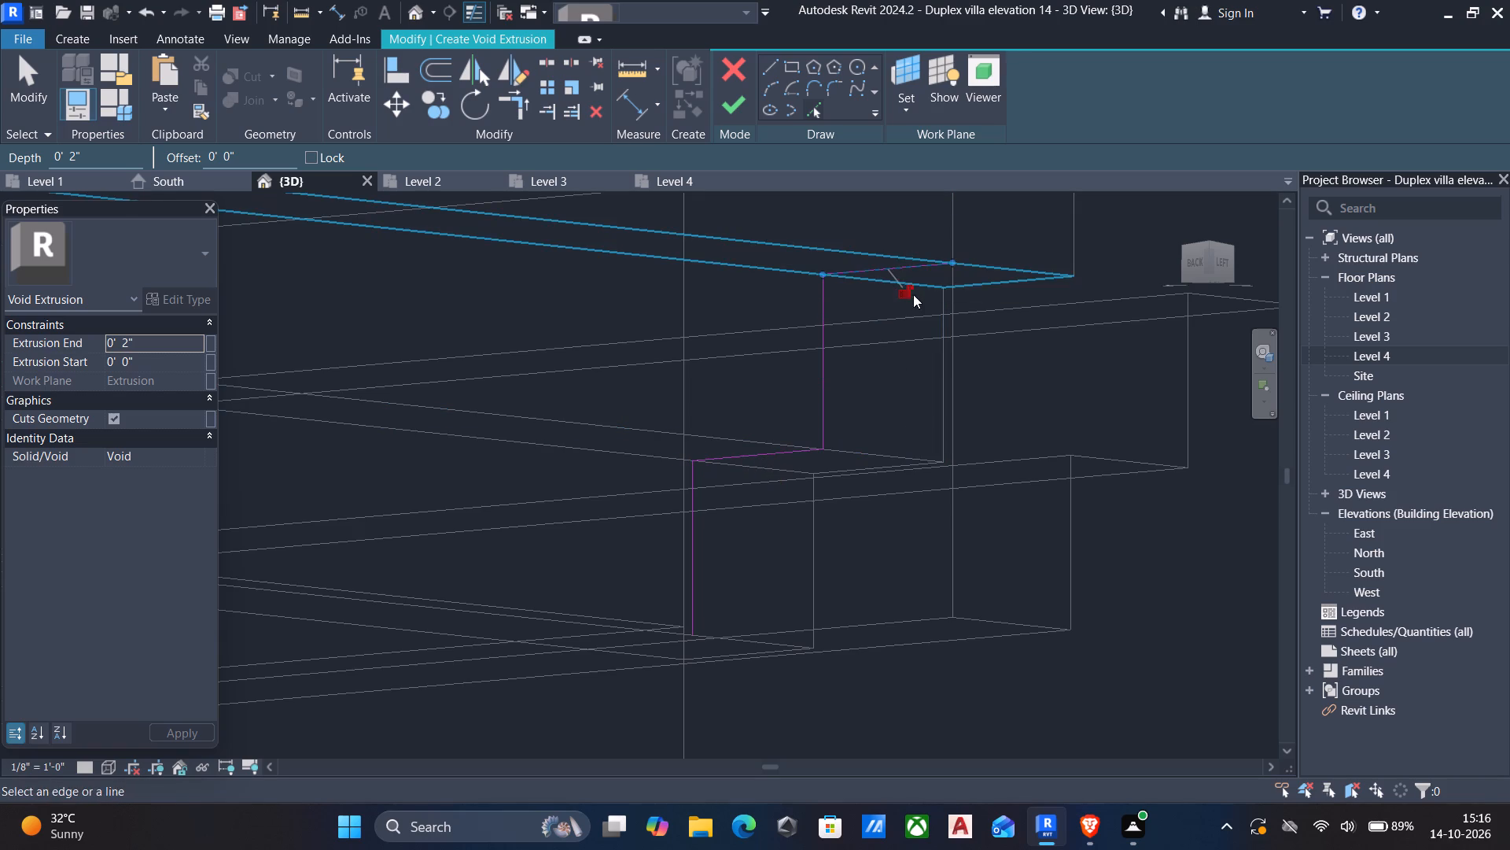
{"action": "left_click", "coordinate": [948, 228]}
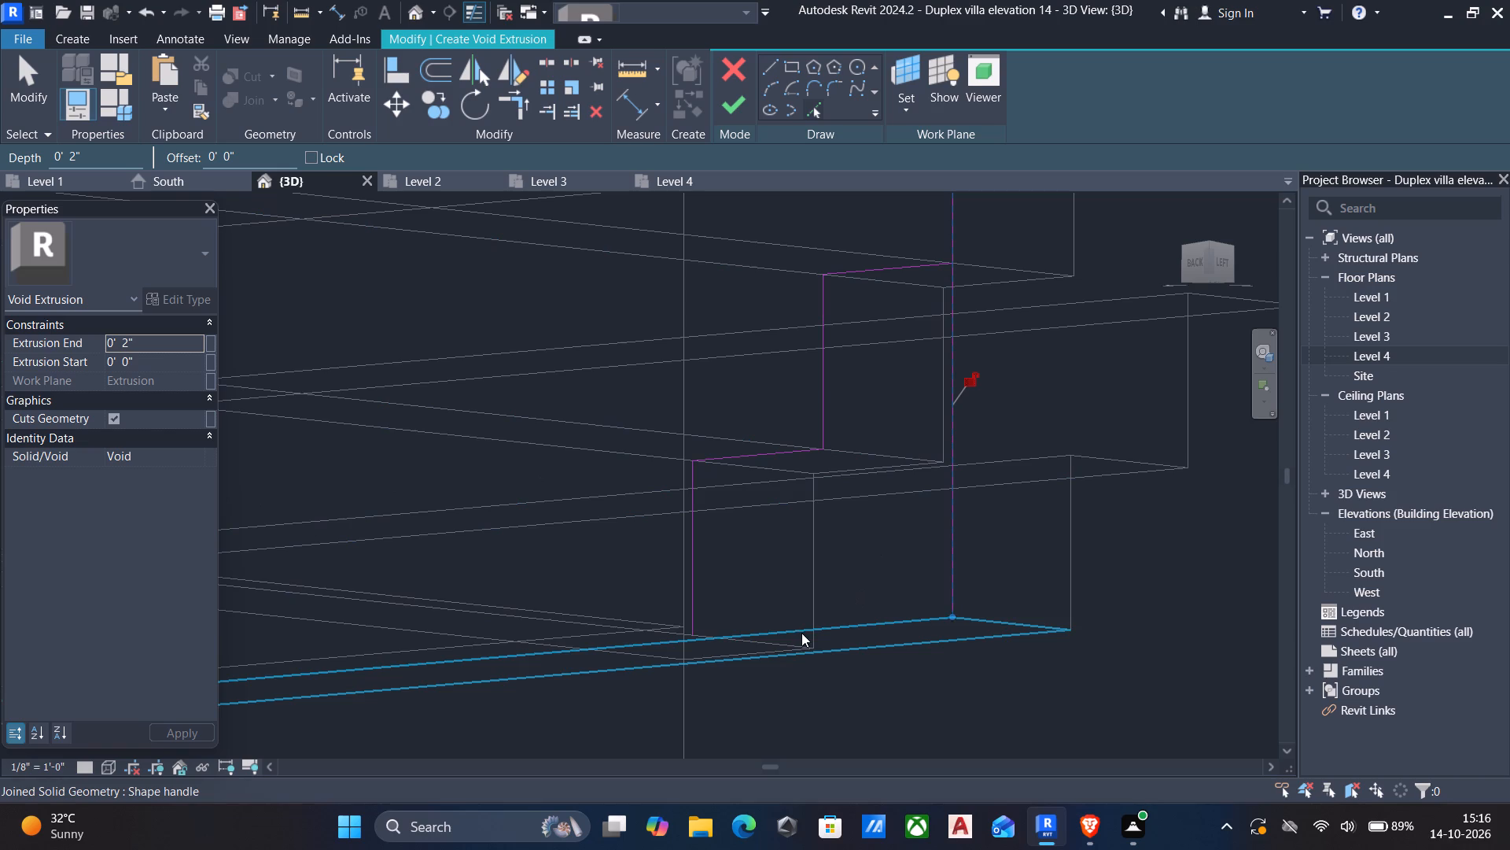
{"action": "left_click", "coordinate": [875, 625]}
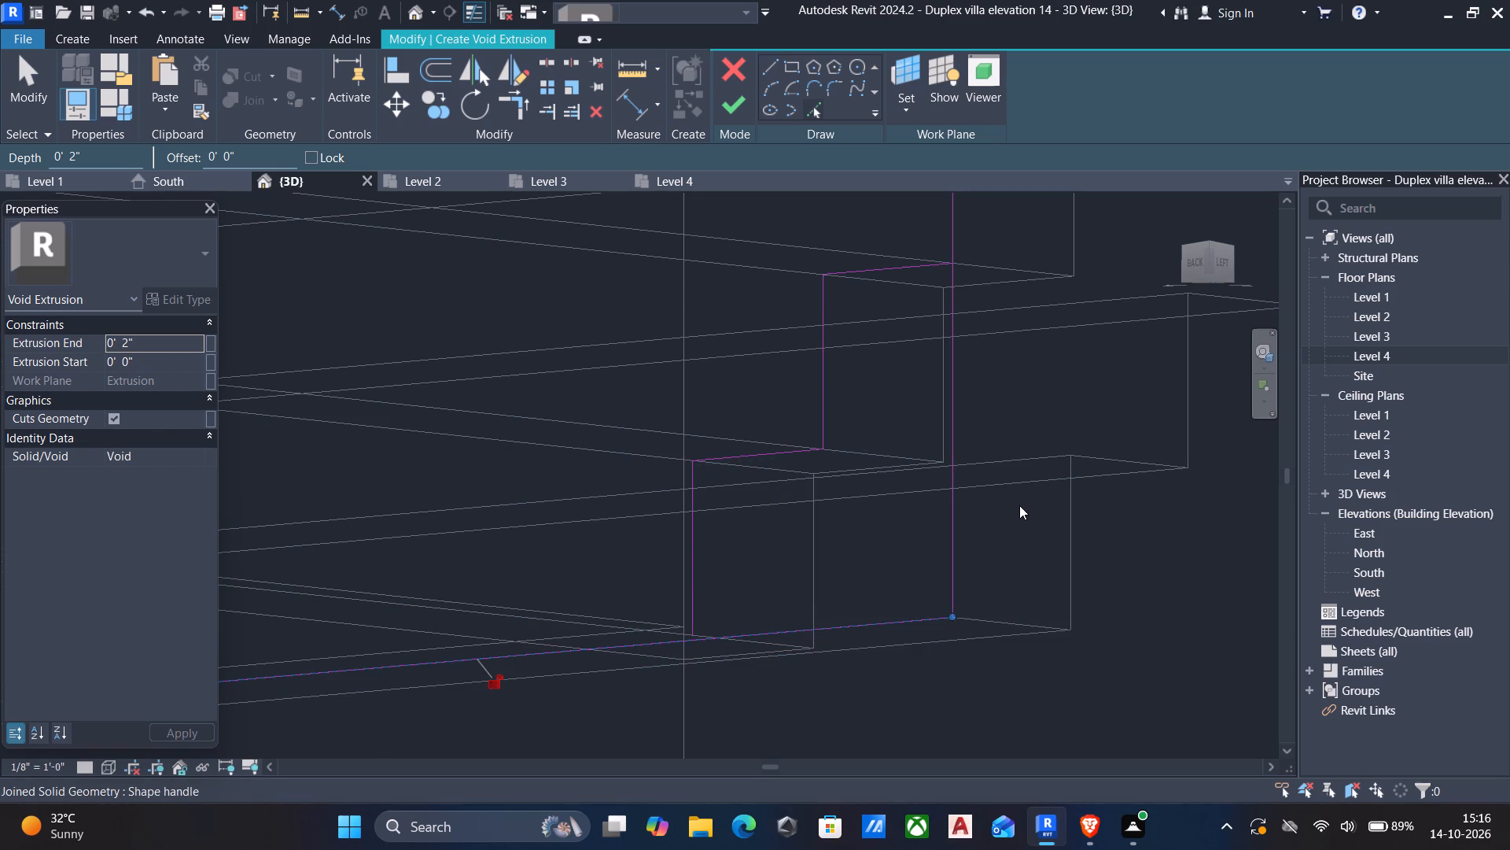
{"action": "key", "text": "Escape"}
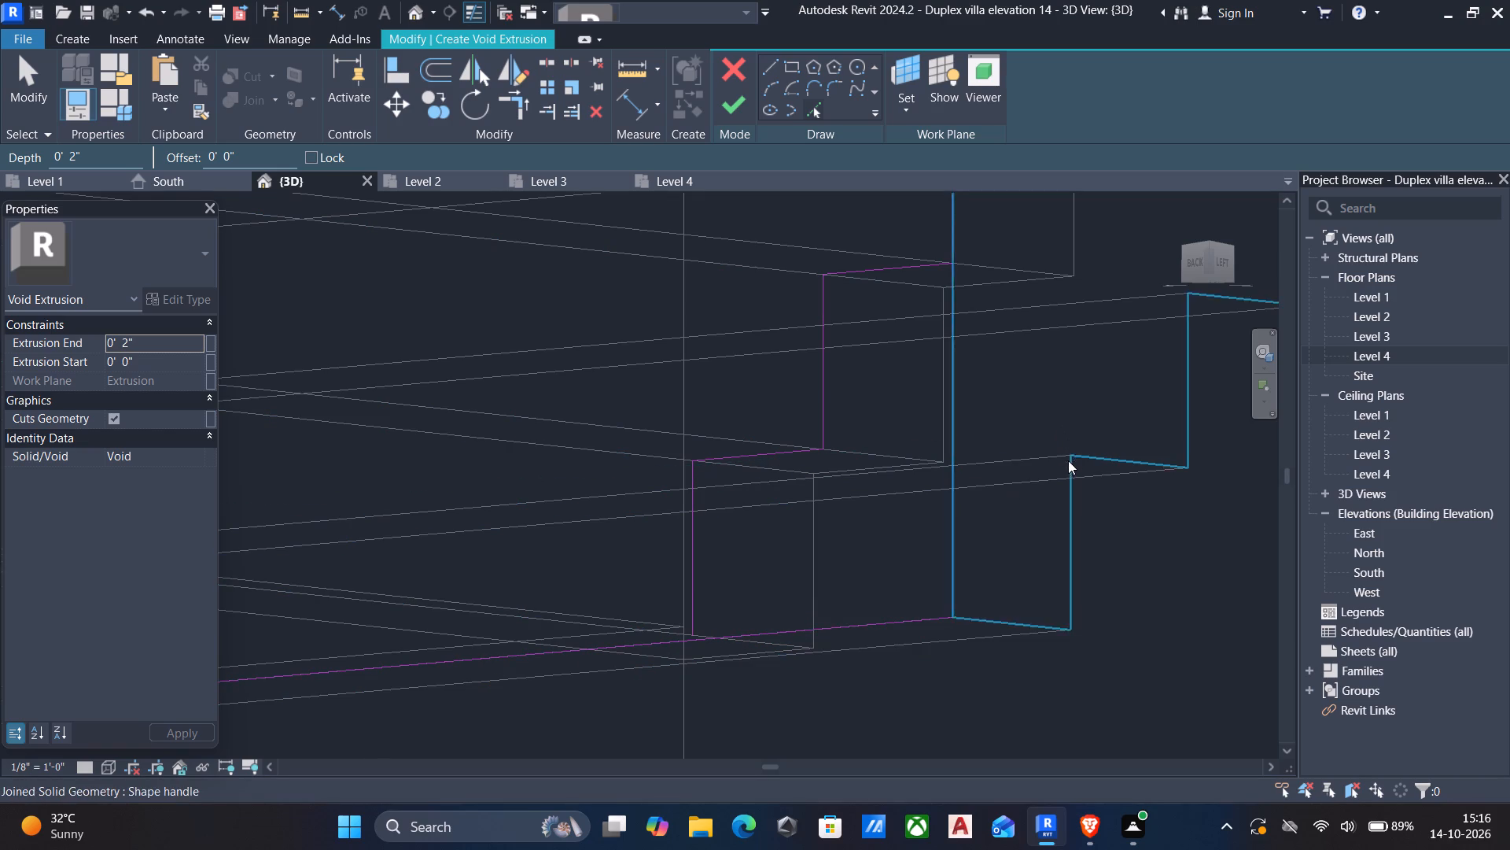
Trim the void profile's bottom line to the lowest step's edge and its inner vertical line to the upper ledge, and finish the sketch.
{"action": "type", "text": "tr"}
{"action": "left_click", "coordinate": [685, 573]}
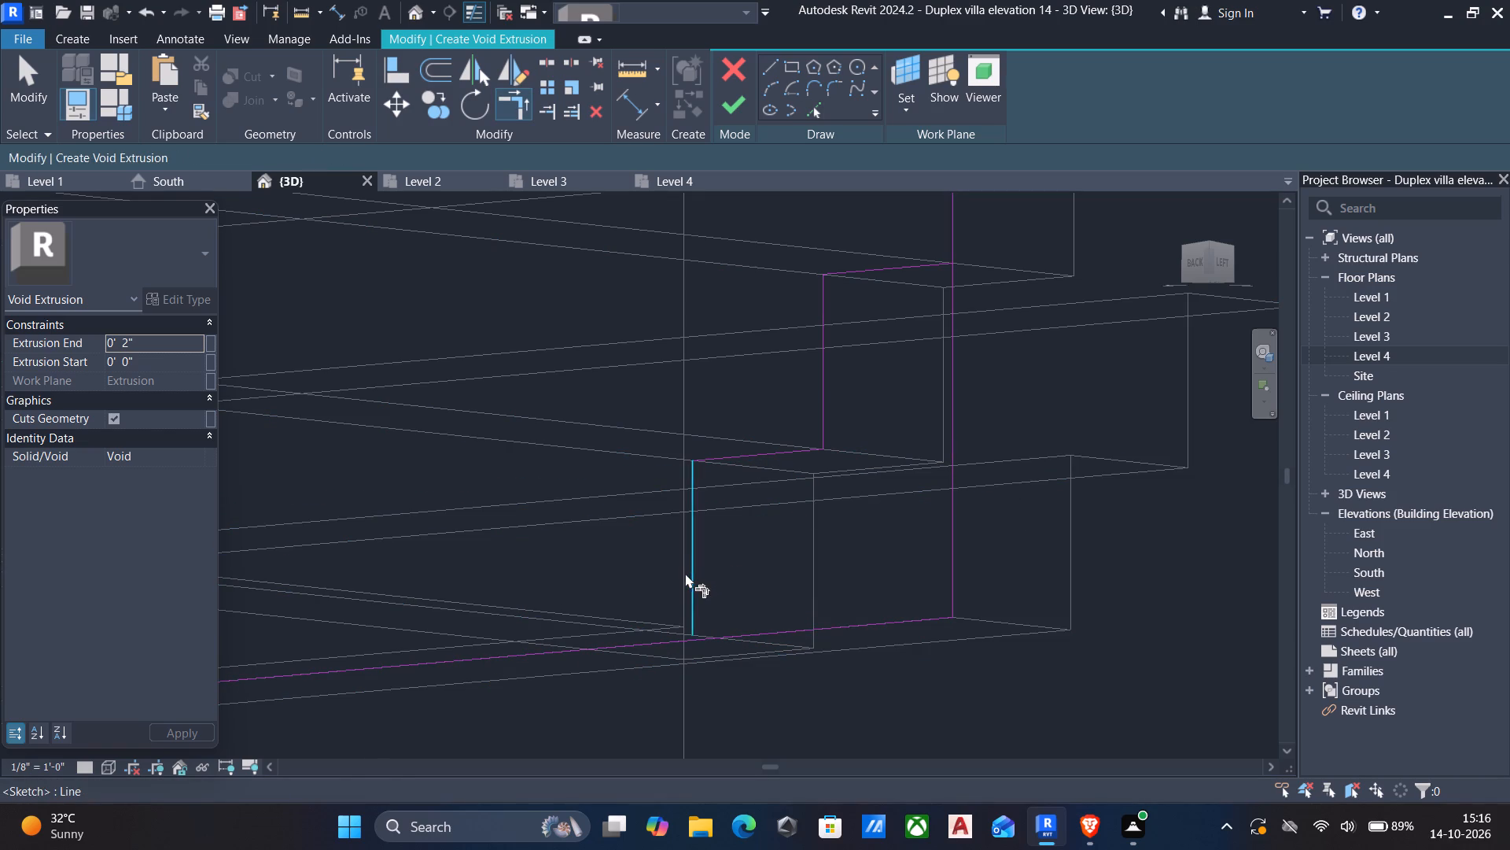
{"action": "left_click", "coordinate": [757, 626]}
{"action": "left_click", "coordinate": [905, 261]}
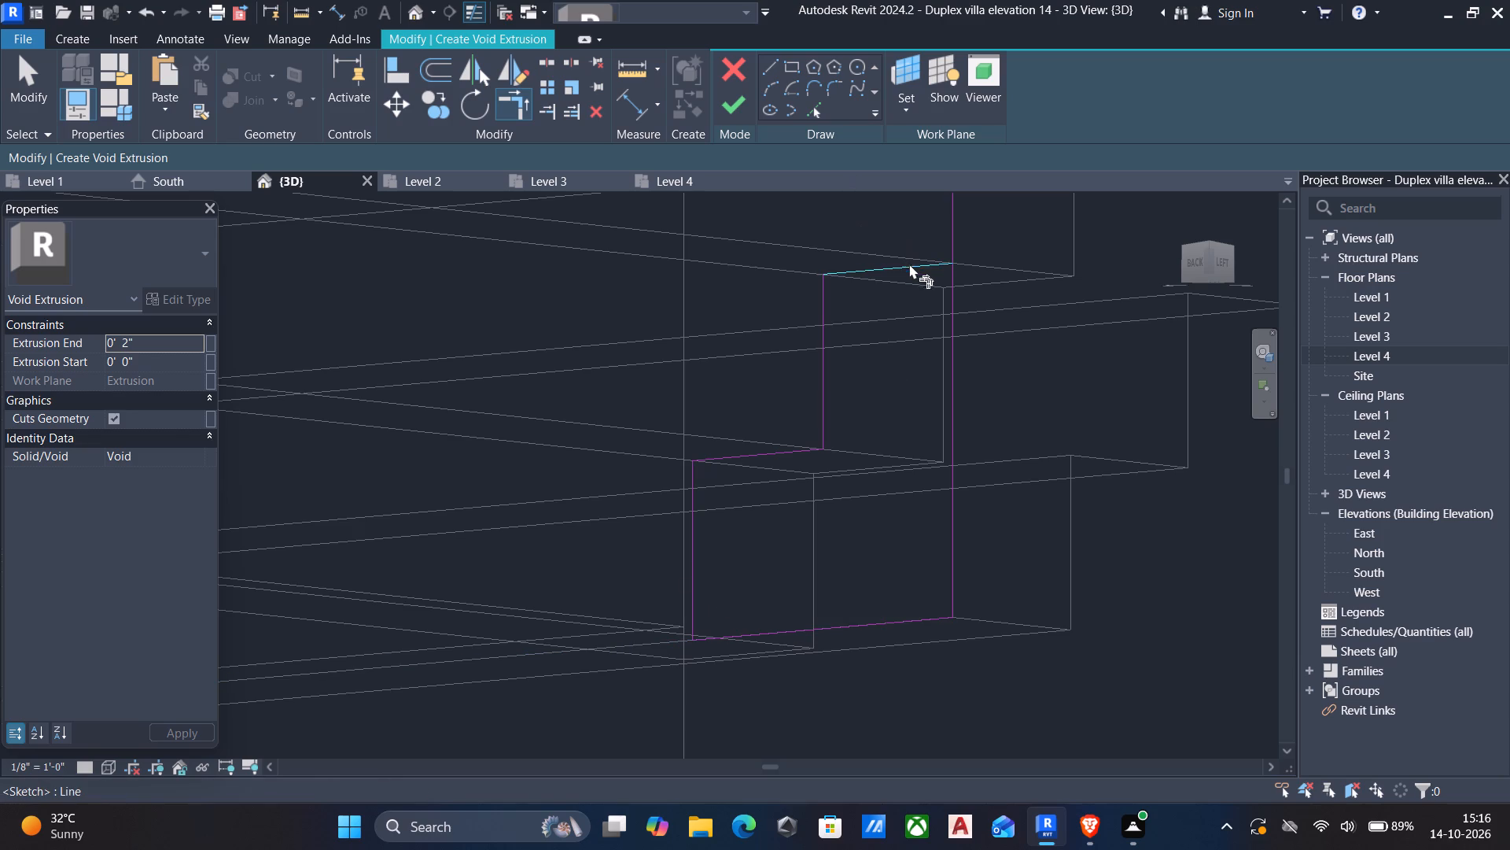
{"action": "left_click", "coordinate": [951, 316]}
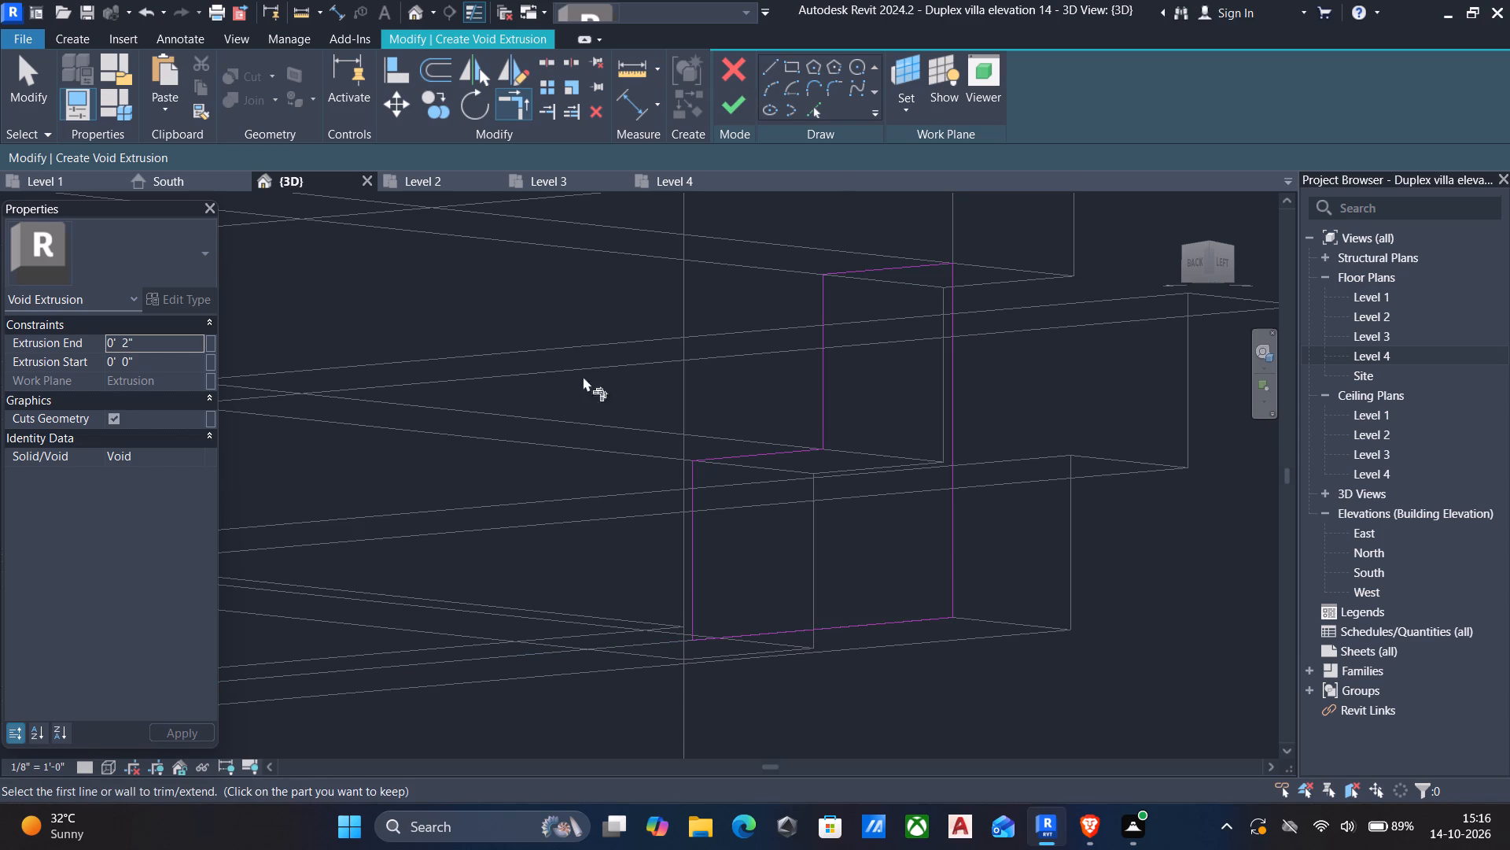
{"action": "left_click", "coordinate": [105, 759]}
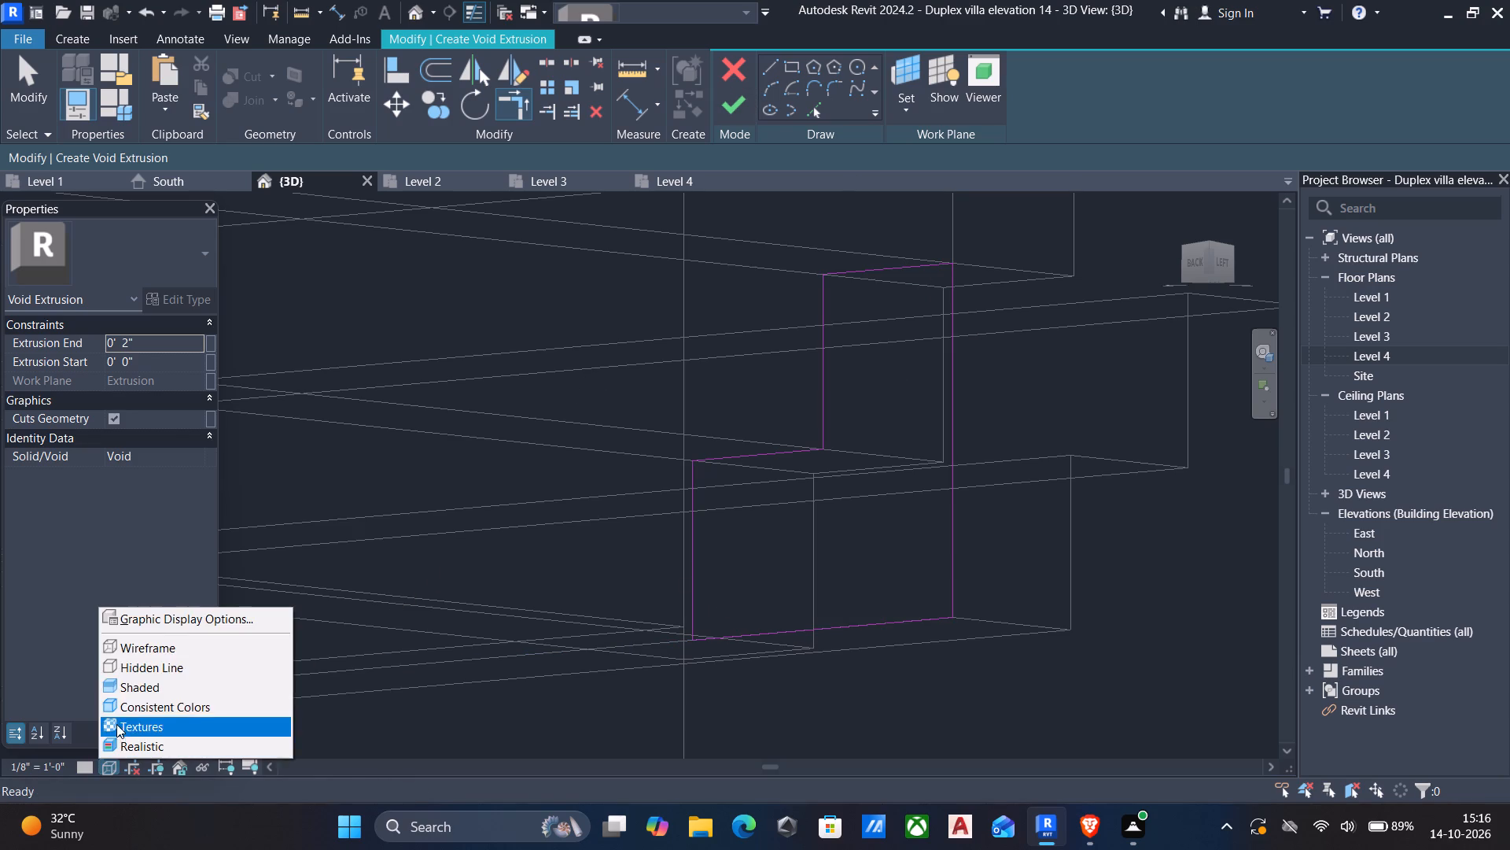
{"action": "left_click", "coordinate": [140, 697]}
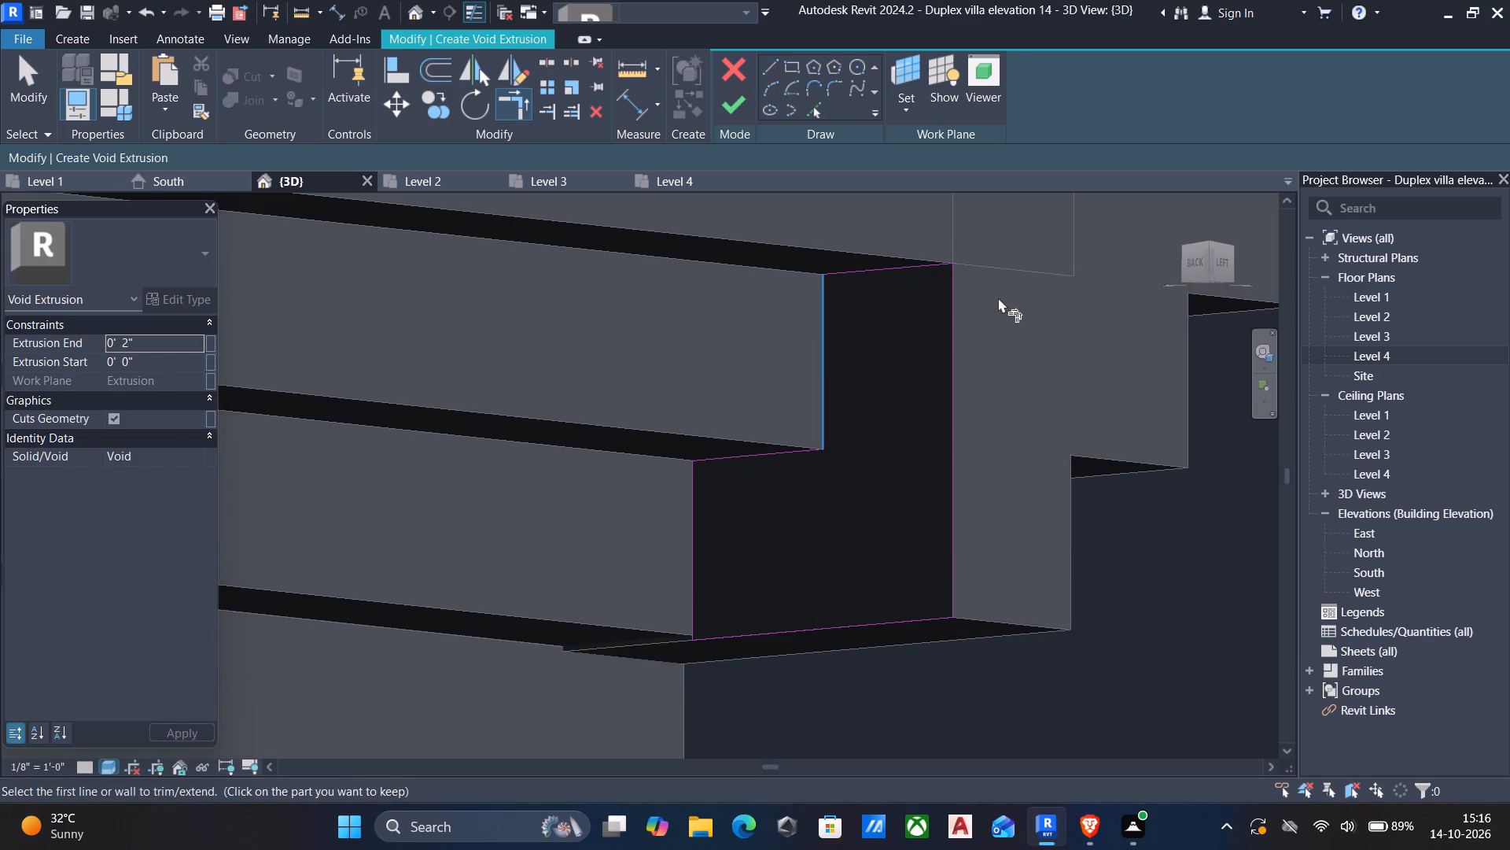
{"action": "left_click", "coordinate": [726, 96]}
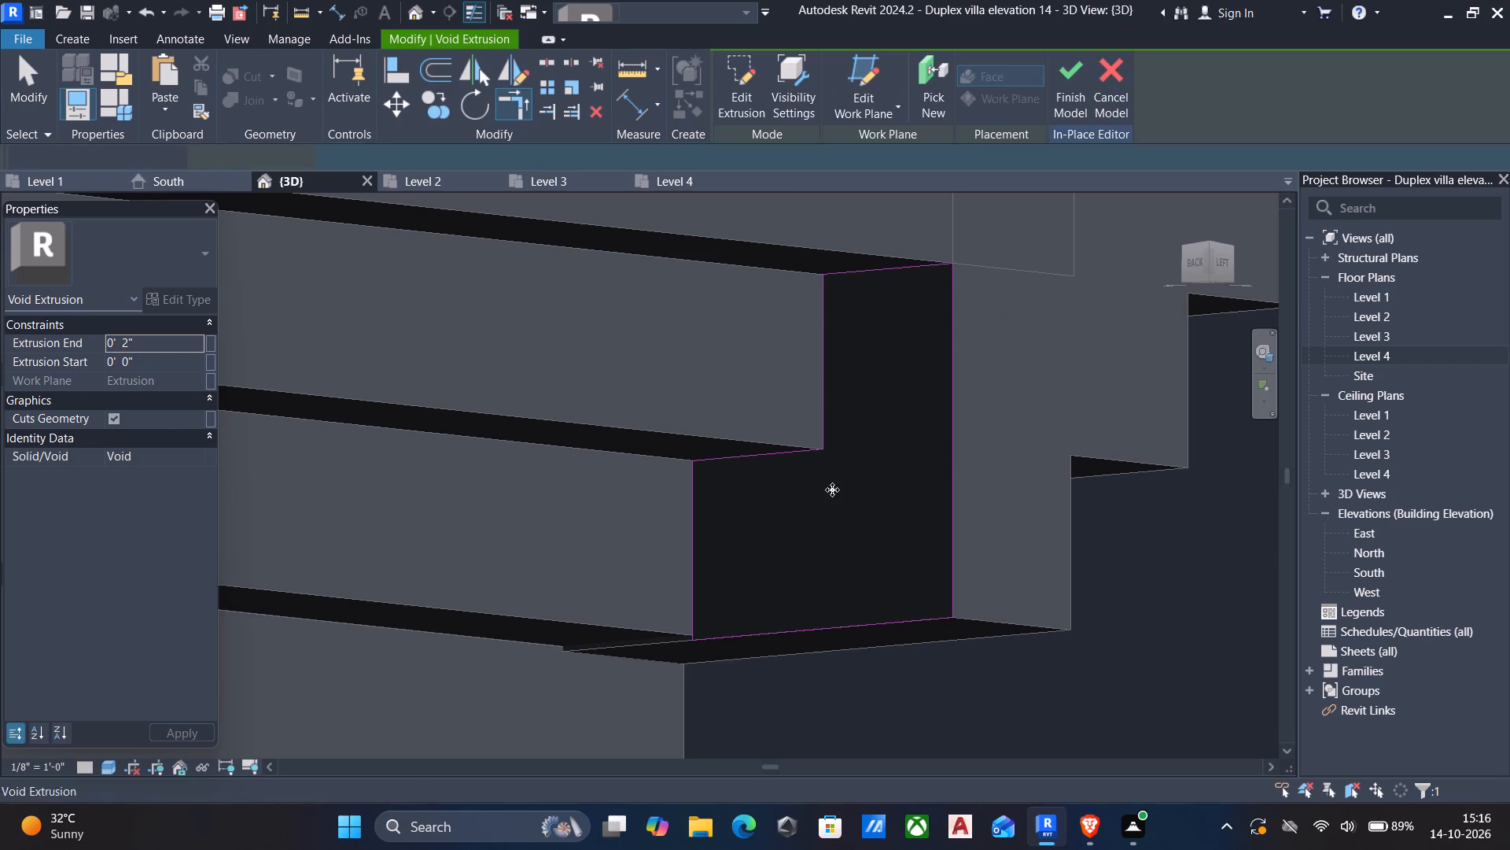
Stretch the void extrusion's end face past the overlapping ends of the lower cornice steps at the back-left corner.
{"action": "scroll", "coordinate": [829, 515], "scroll_direction": "down", "scroll_amount": 6}
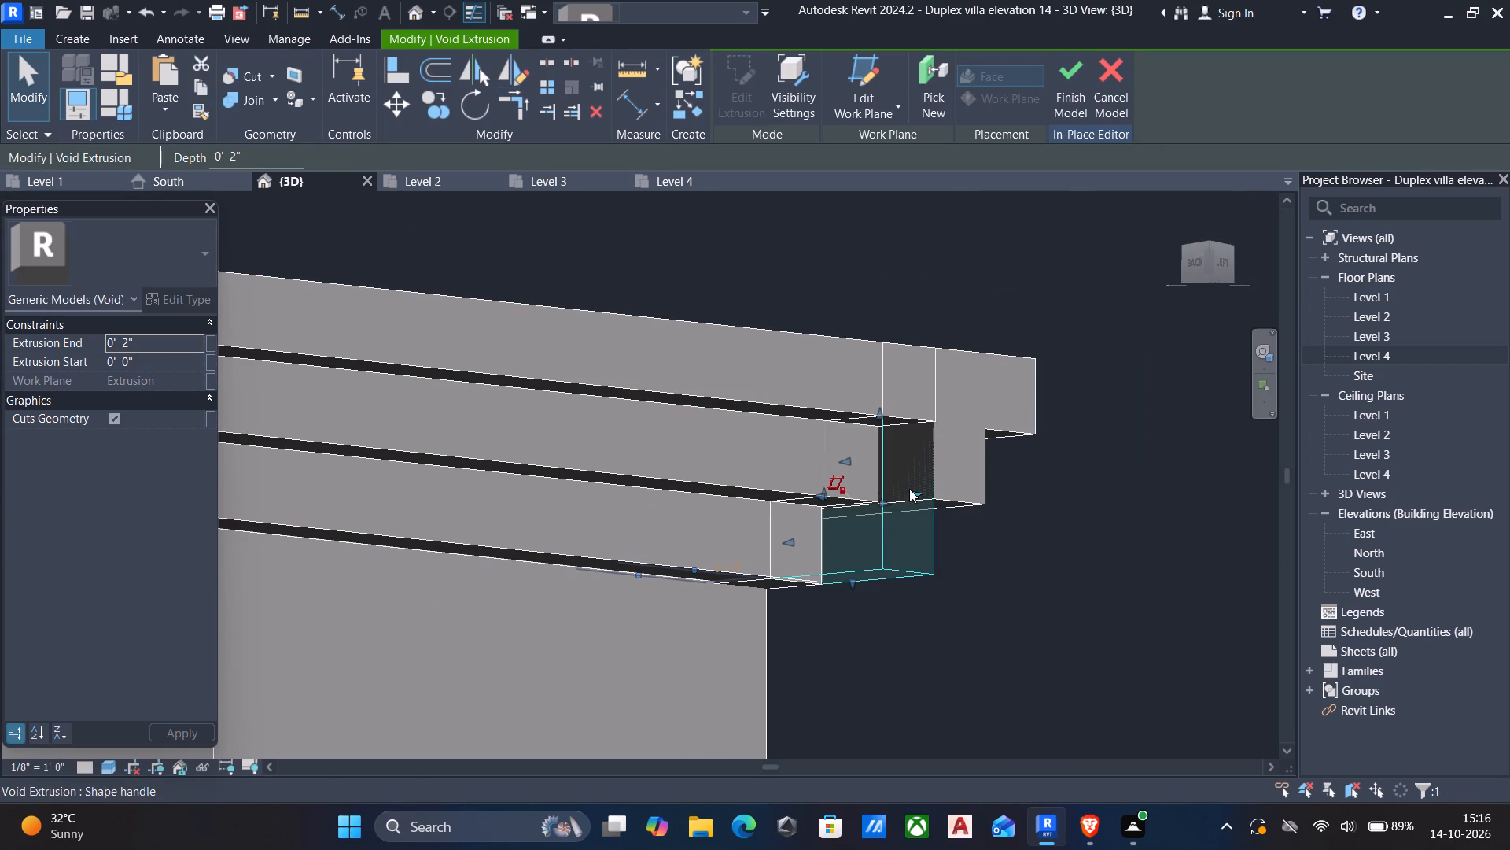
{"action": "left_click_drag", "start_coordinate": [910, 490], "coordinate": [1020, 518]}
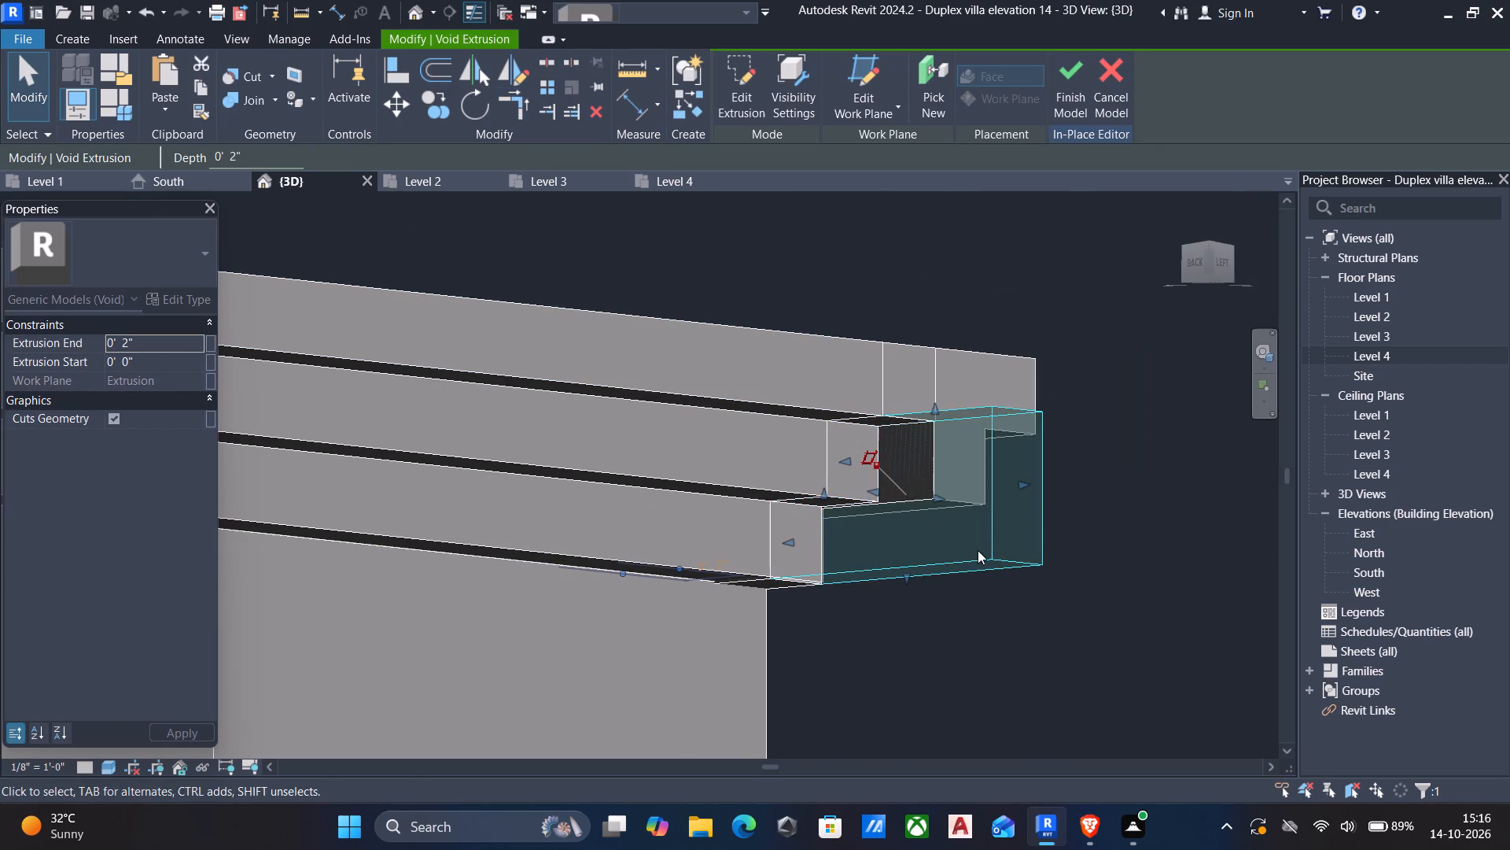
{"action": "middle_click_drag", "start_coordinate": [941, 559], "coordinate": [764, 649], "text": "shift"}
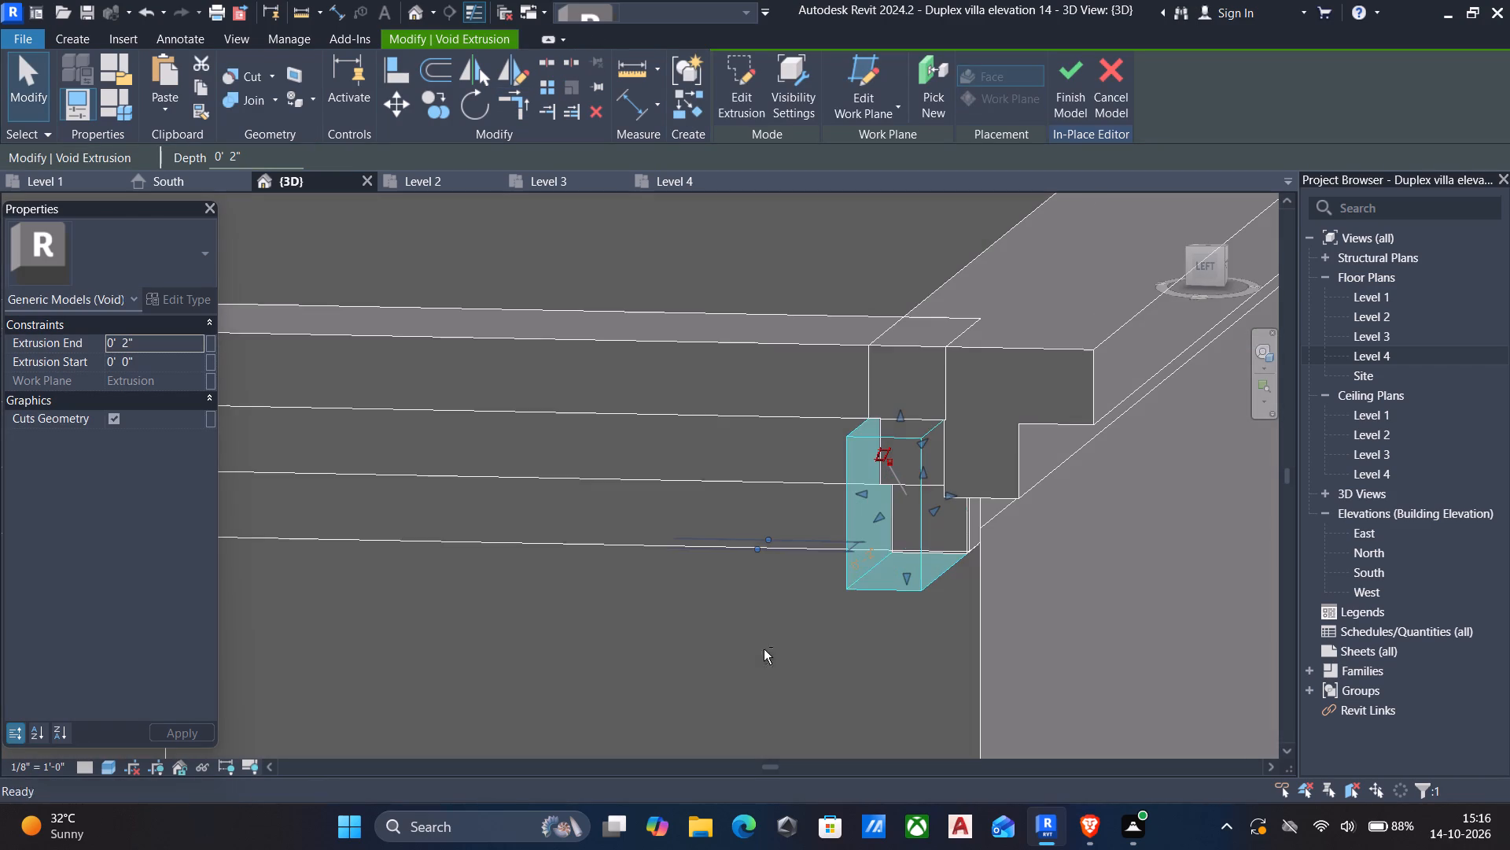
{"action": "left_click_drag", "start_coordinate": [945, 499], "coordinate": [1120, 504]}
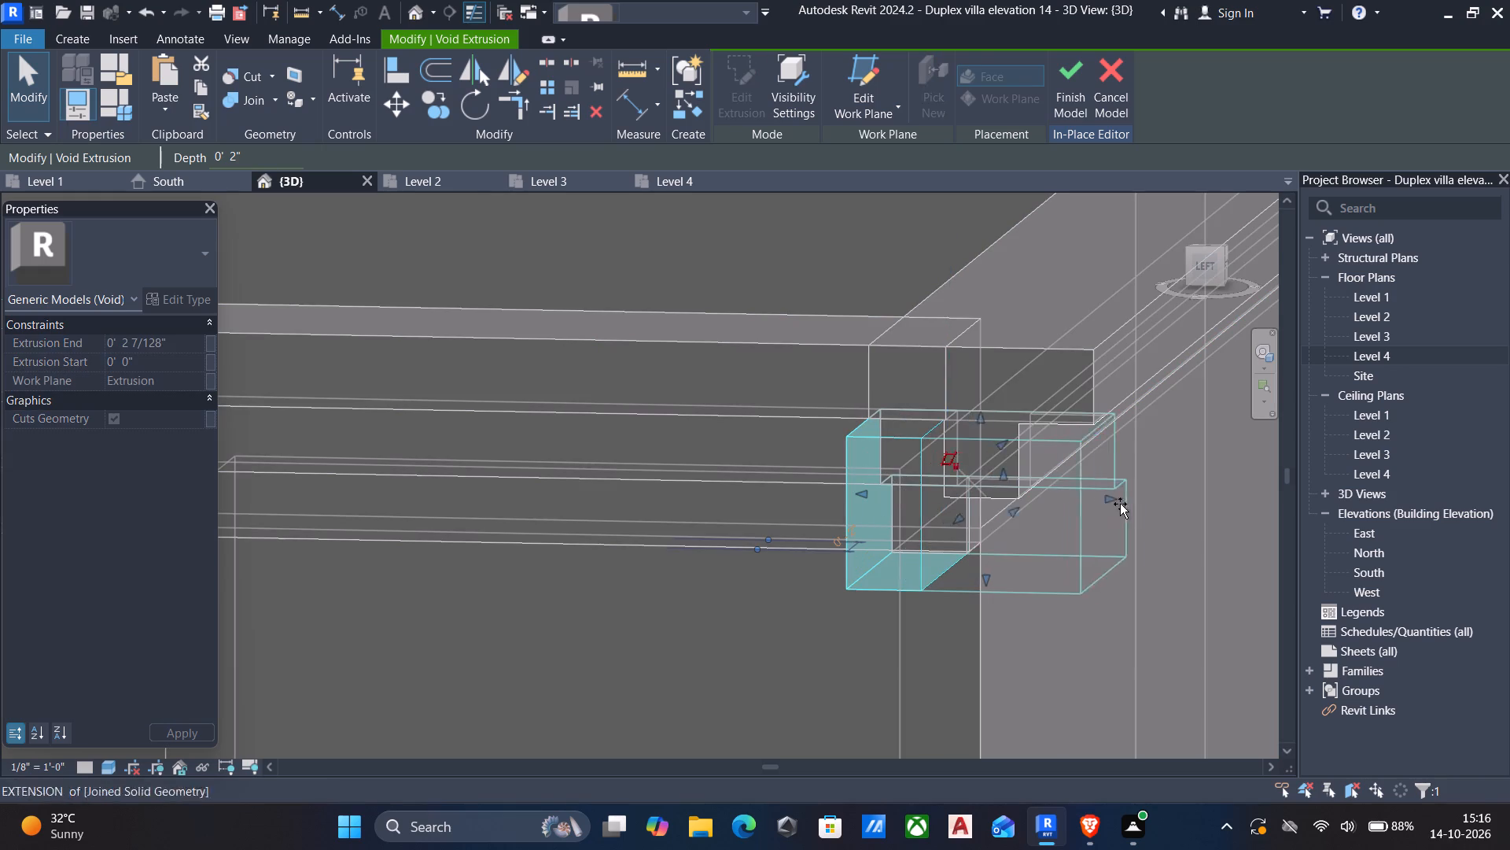
{"action": "left_click_drag", "start_coordinate": [1120, 504], "coordinate": [1138, 504]}
{"action": "key", "text": "Escape"}
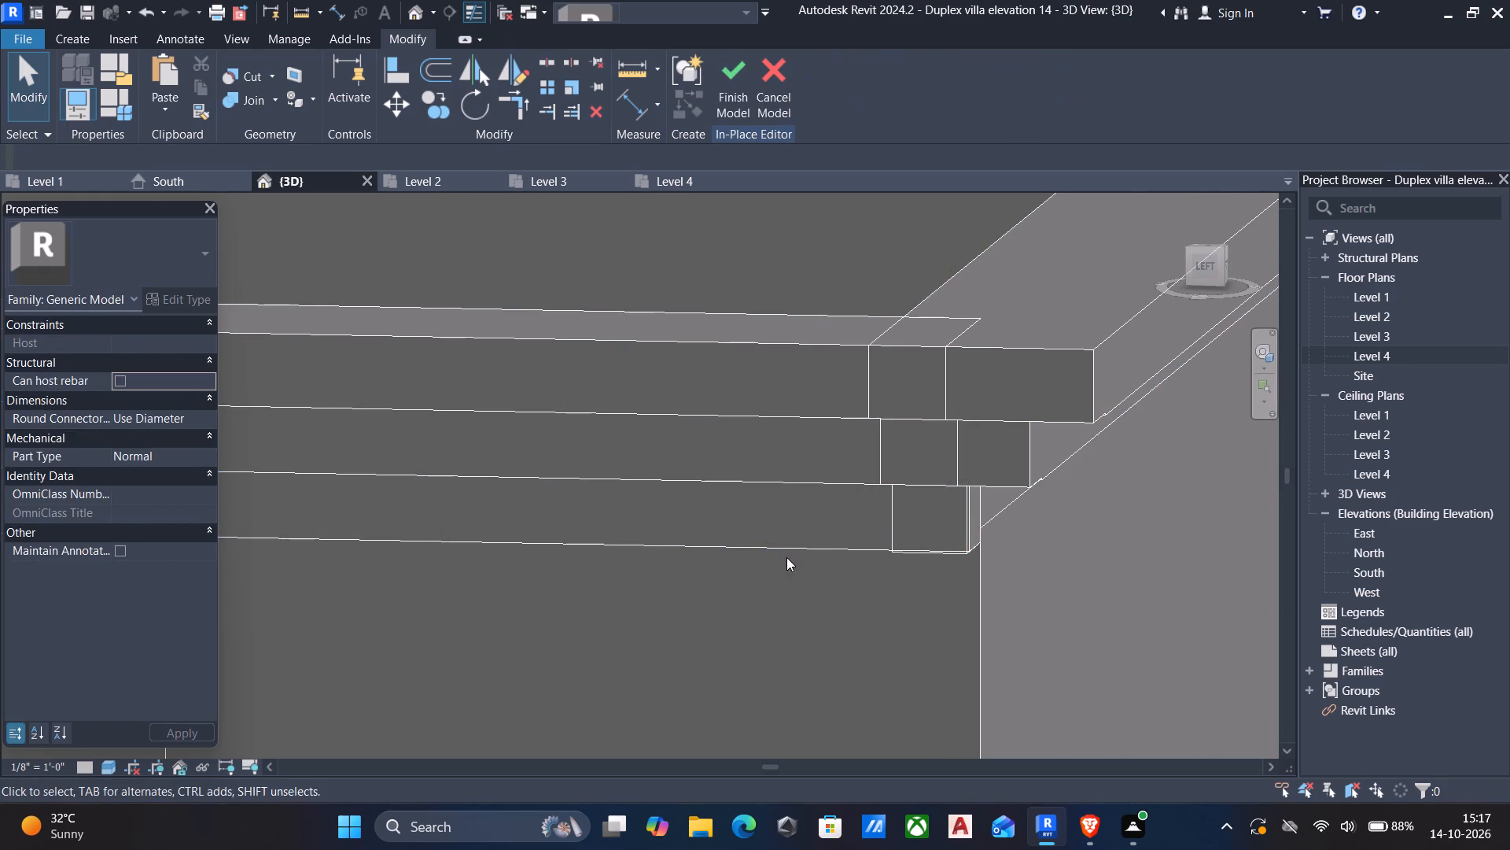
Inspect the cut cornice end and the adjoining cornice corners from the left side and the front.
{"action": "middle_click_drag", "start_coordinate": [786, 557], "coordinate": [658, 490], "text": "shift"}
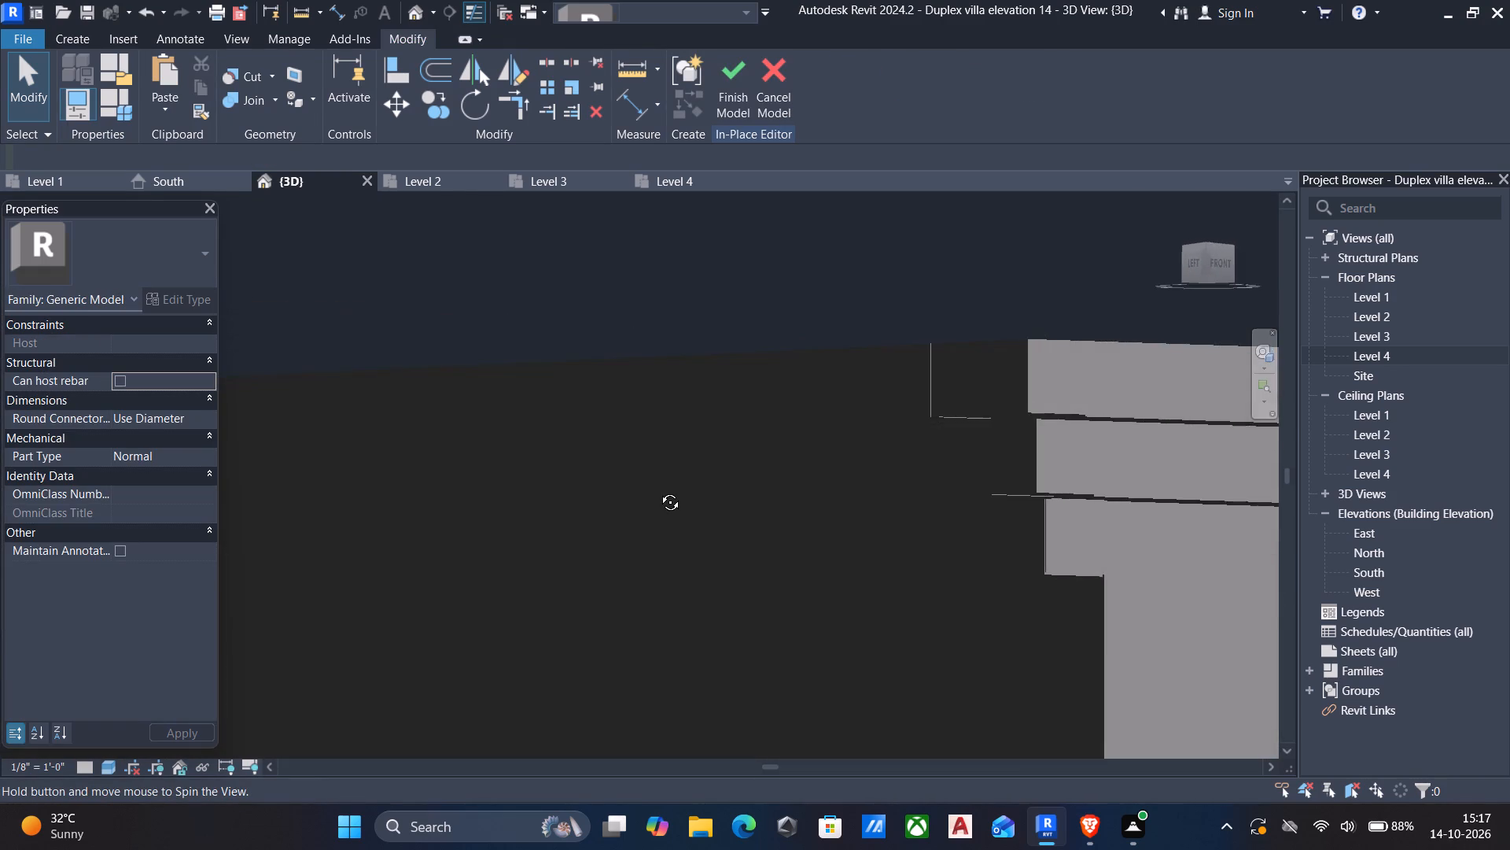
{"action": "middle_click_drag", "start_coordinate": [658, 490], "coordinate": [868, 493], "text": "shift"}
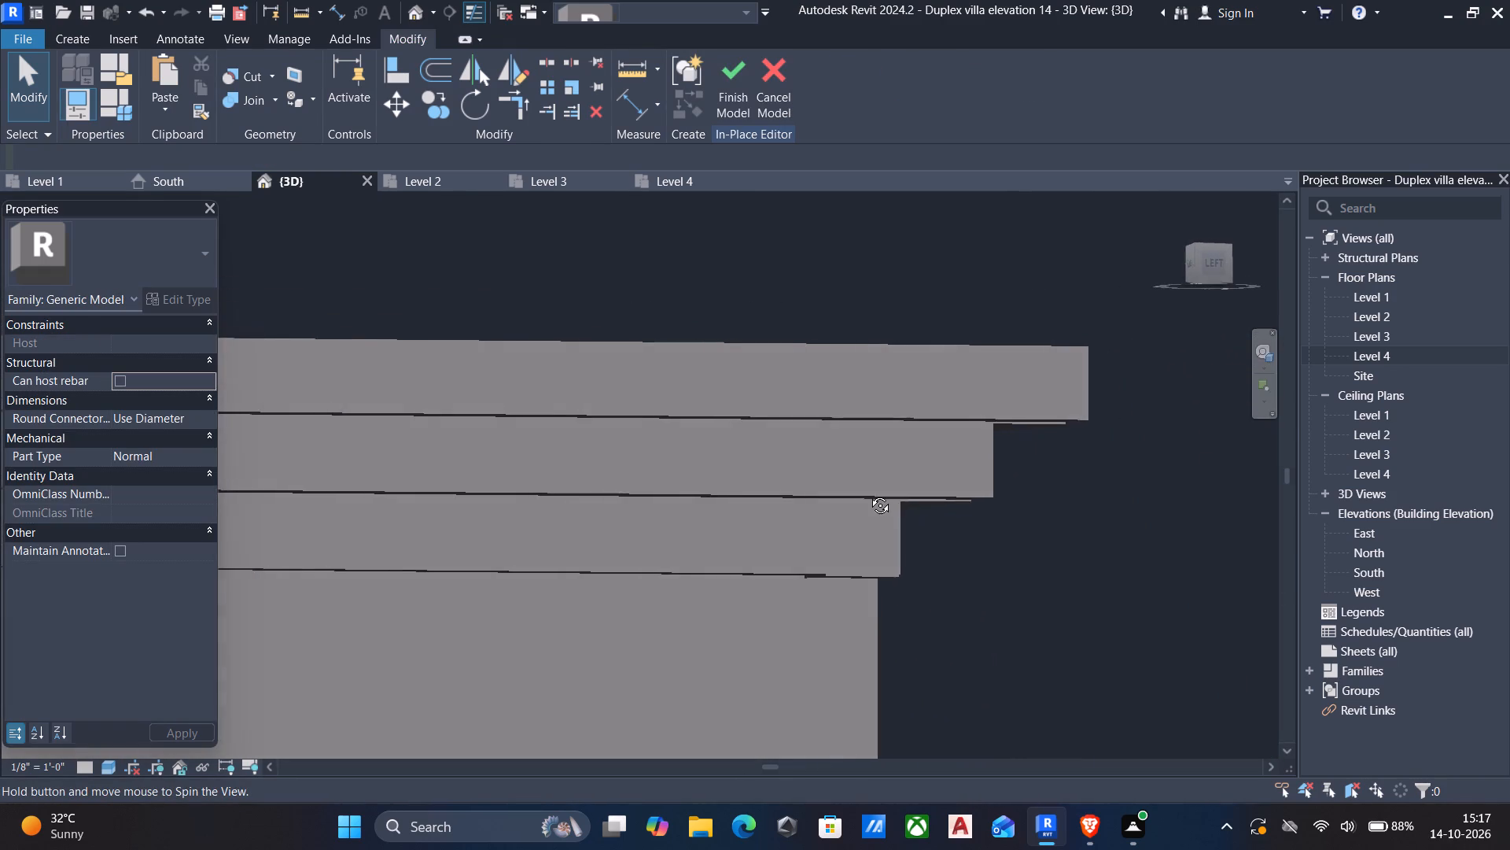
{"action": "middle_click_drag", "start_coordinate": [868, 493], "coordinate": [698, 516], "text": "shift"}
{"action": "scroll", "coordinate": [702, 521], "scroll_direction": "down", "scroll_amount": 2}
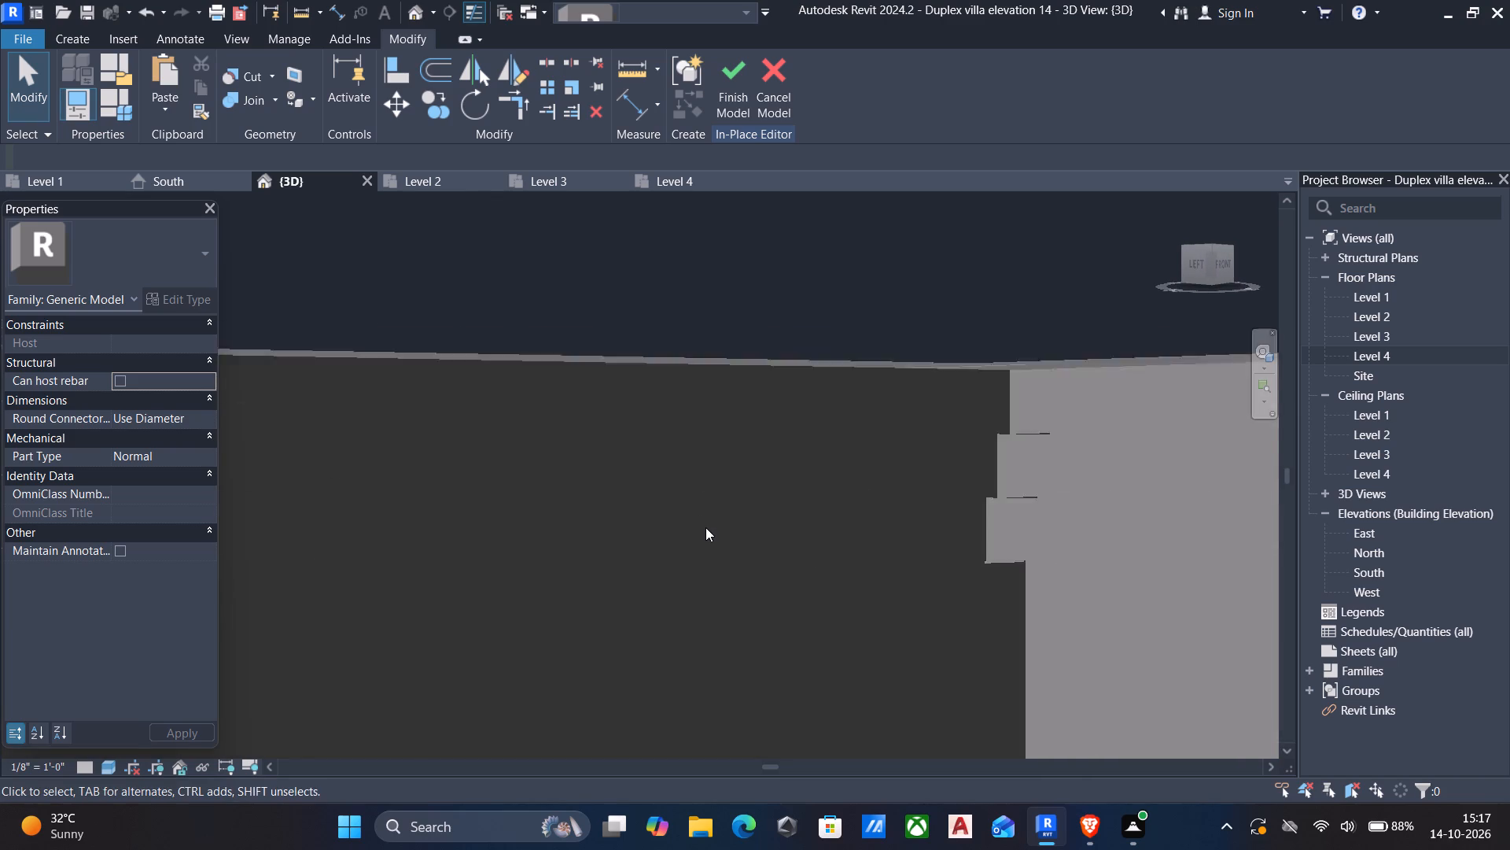
{"action": "scroll", "coordinate": [705, 527], "scroll_direction": "down", "scroll_amount": 12}
{"action": "middle_click_drag", "start_coordinate": [709, 540], "coordinate": [572, 560], "text": "shift"}
{"action": "scroll", "coordinate": [571, 560], "scroll_direction": "down", "scroll_amount": 6}
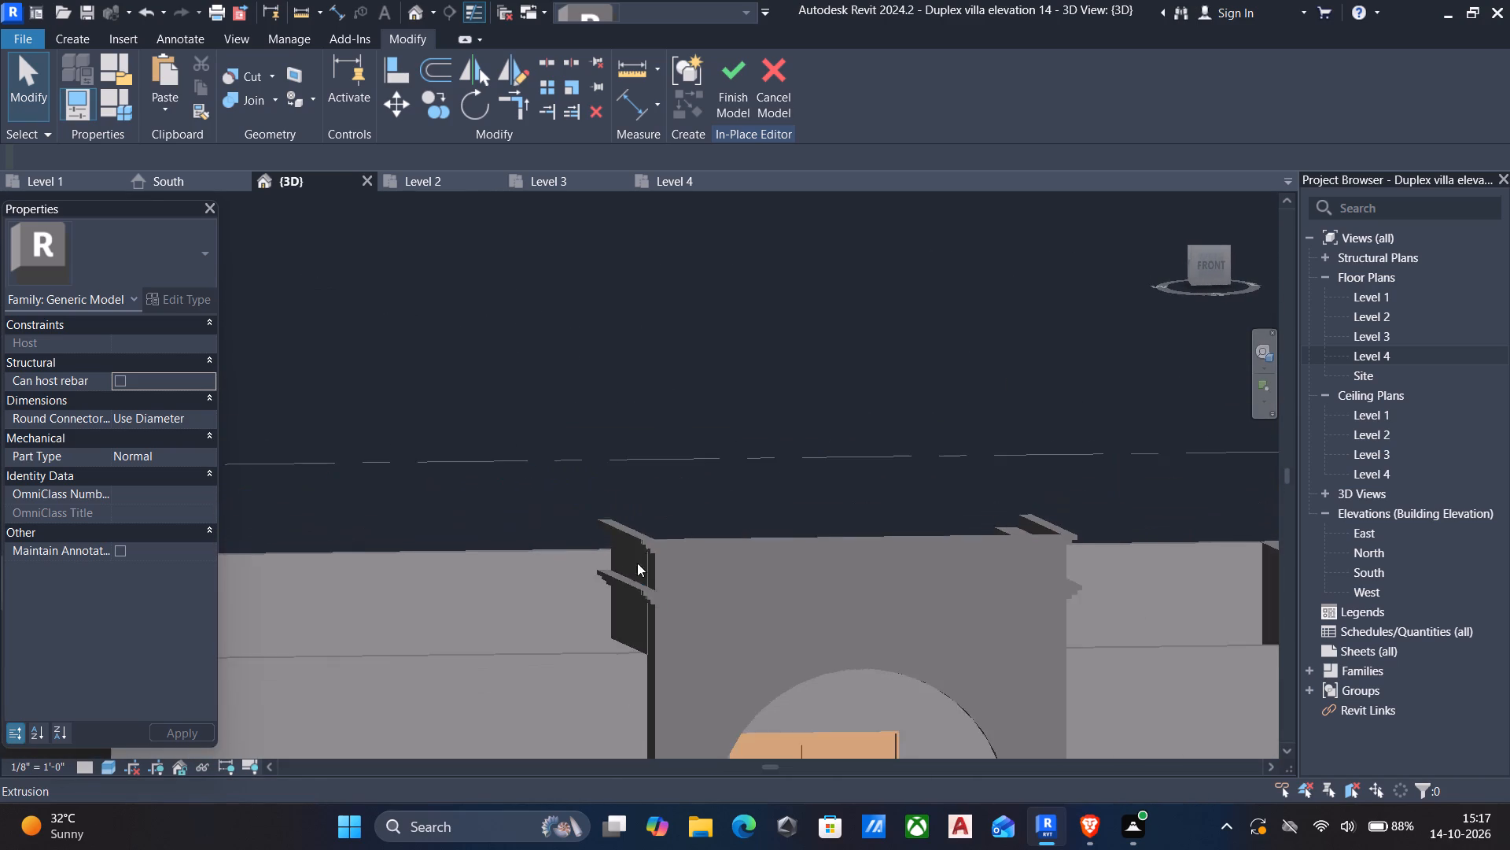
Start a solid extrusion with the top face of the front arched projection's parapet wall picked as its work plane.
{"action": "middle_click_drag", "start_coordinate": [715, 550], "coordinate": [479, 658], "text": "shift"}
{"action": "middle_click_drag", "start_coordinate": [780, 549], "coordinate": [767, 572], "text": "shift"}
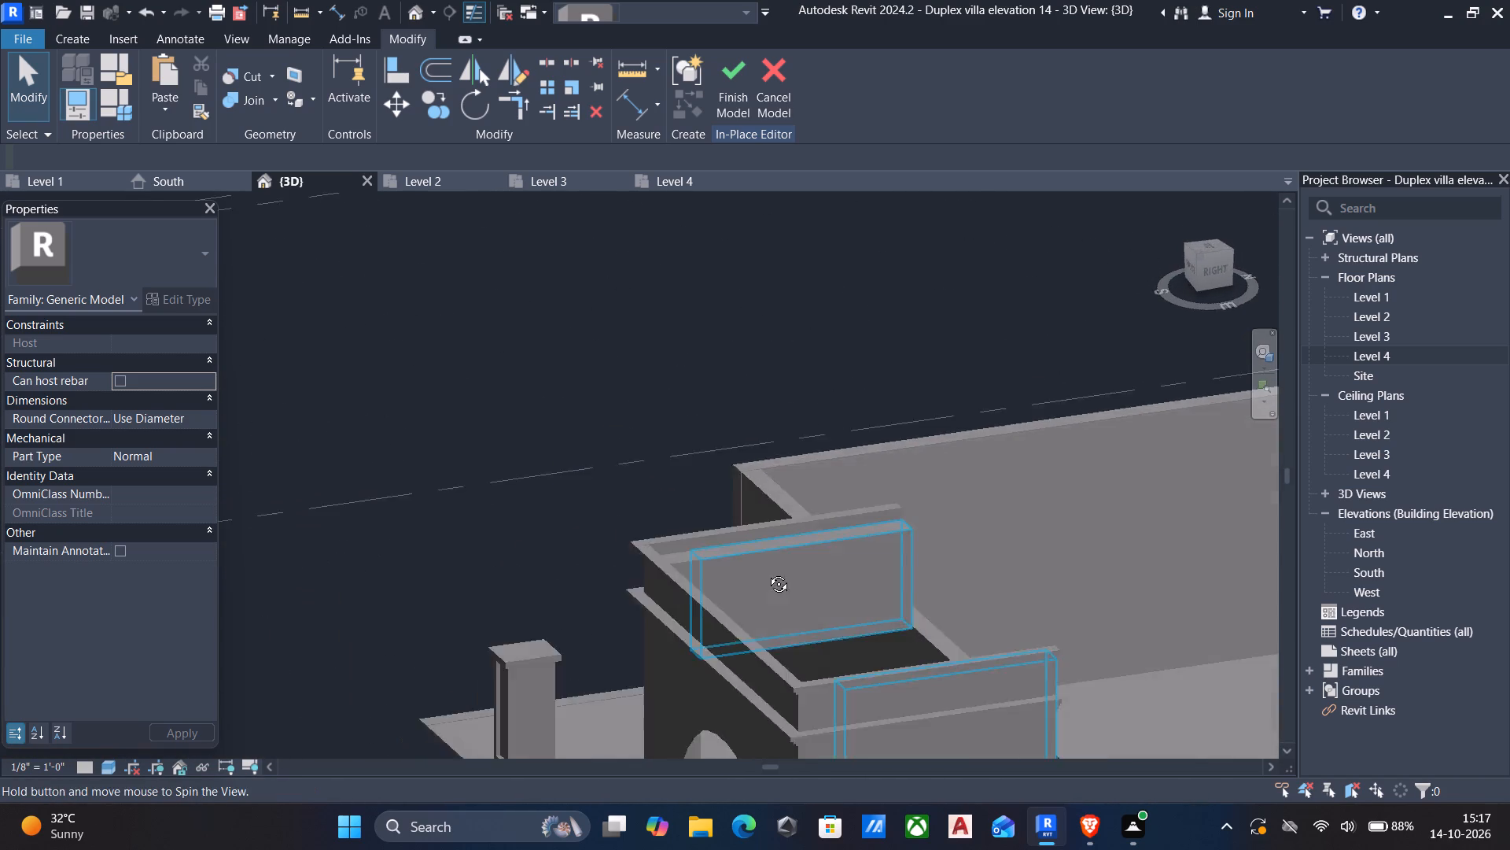
{"action": "middle_click_drag", "start_coordinate": [767, 572], "coordinate": [705, 604], "text": "shift"}
{"action": "middle_click_drag", "start_coordinate": [742, 575], "coordinate": [879, 361]}
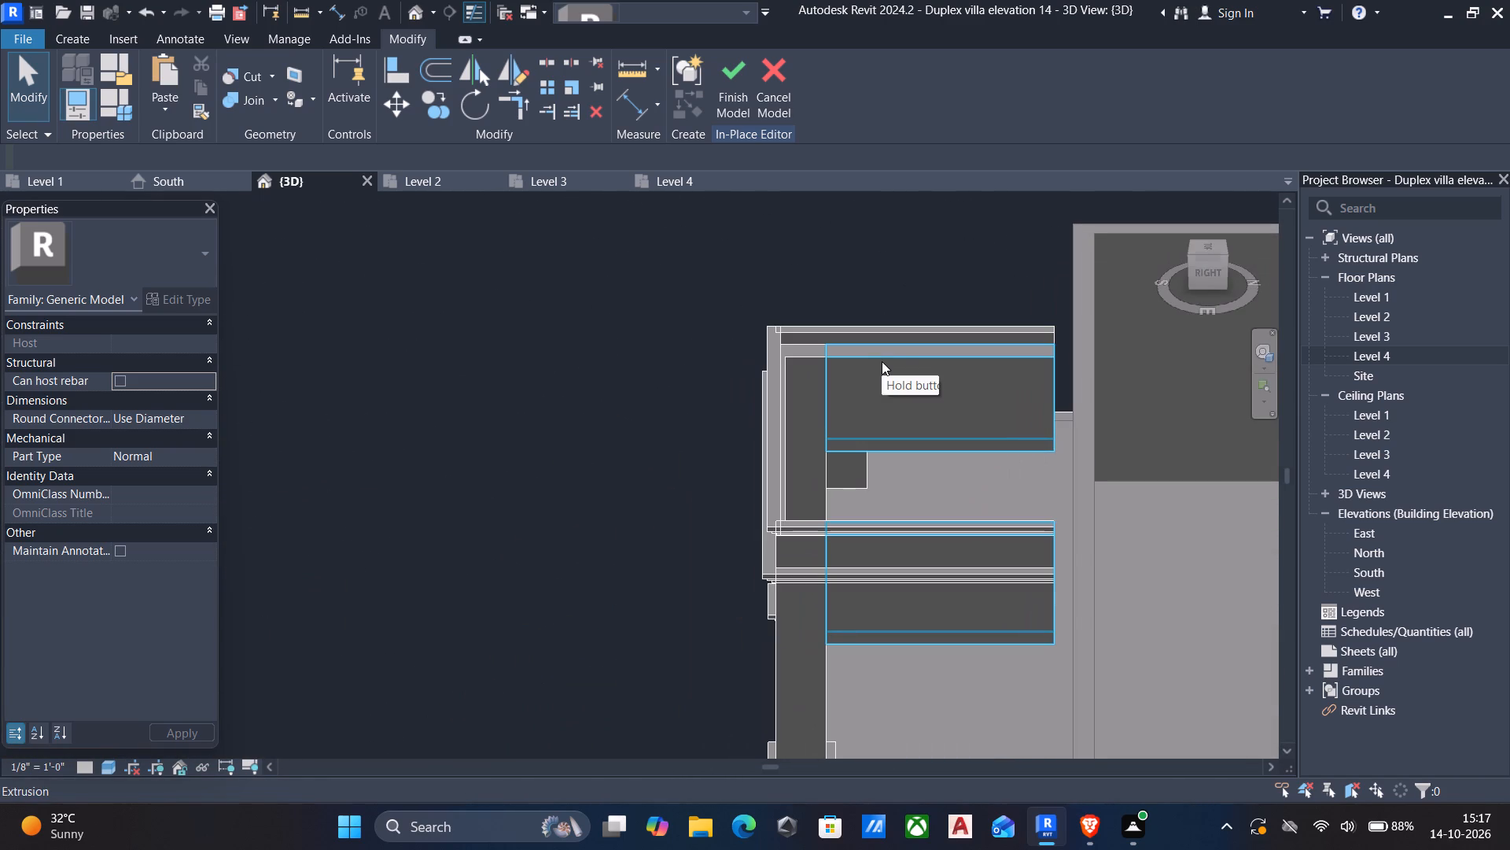
{"action": "scroll", "coordinate": [834, 519], "scroll_direction": "up", "scroll_amount": 5}
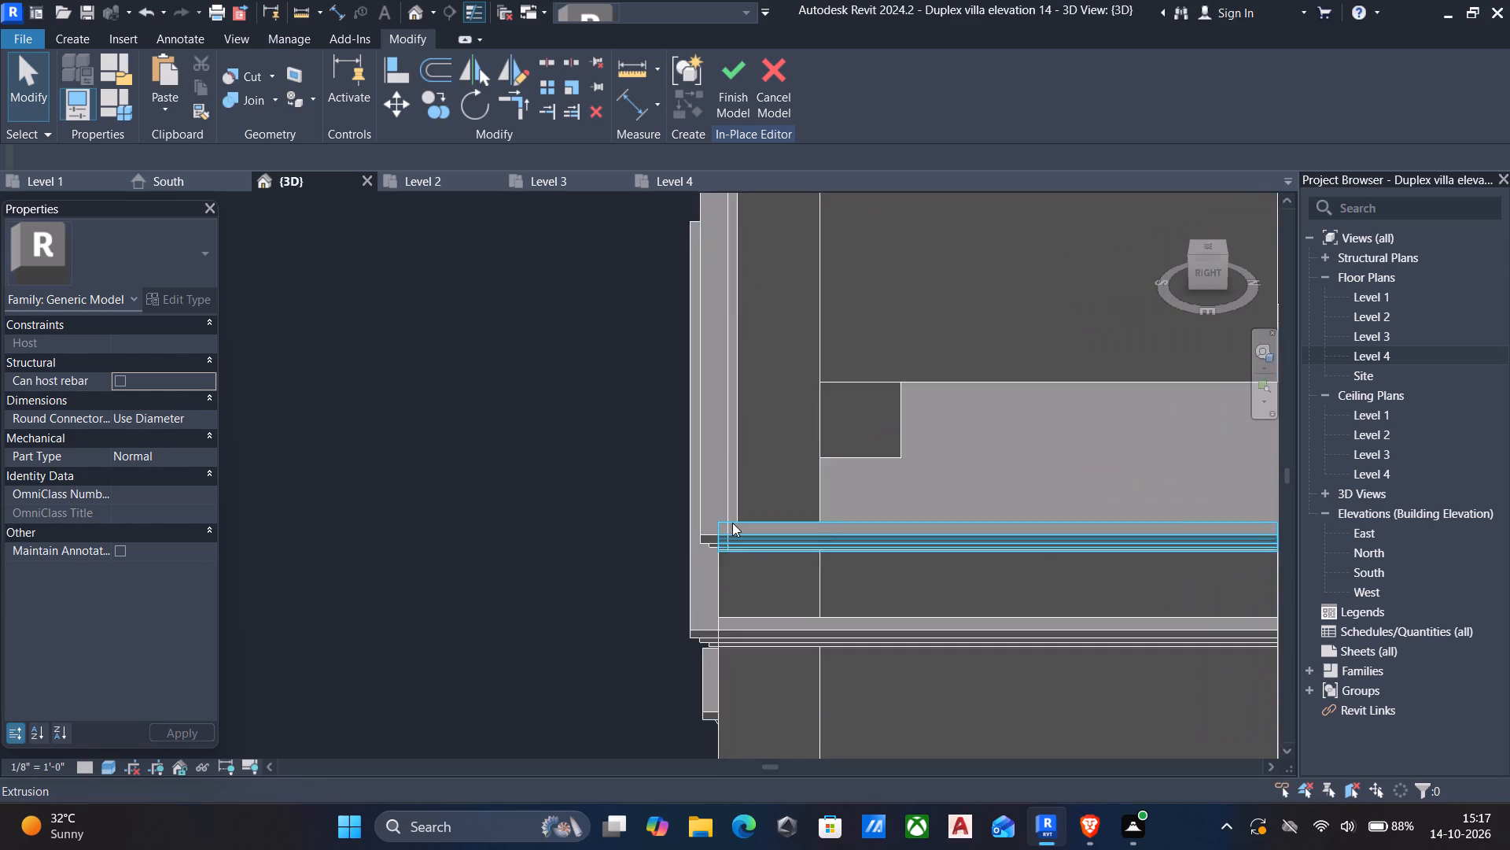
{"action": "scroll", "coordinate": [732, 523], "scroll_direction": "up", "scroll_amount": 1}
{"action": "scroll", "coordinate": [742, 523], "scroll_direction": "down", "scroll_amount": 6}
{"action": "middle_click_drag", "start_coordinate": [762, 499], "coordinate": [747, 564]}
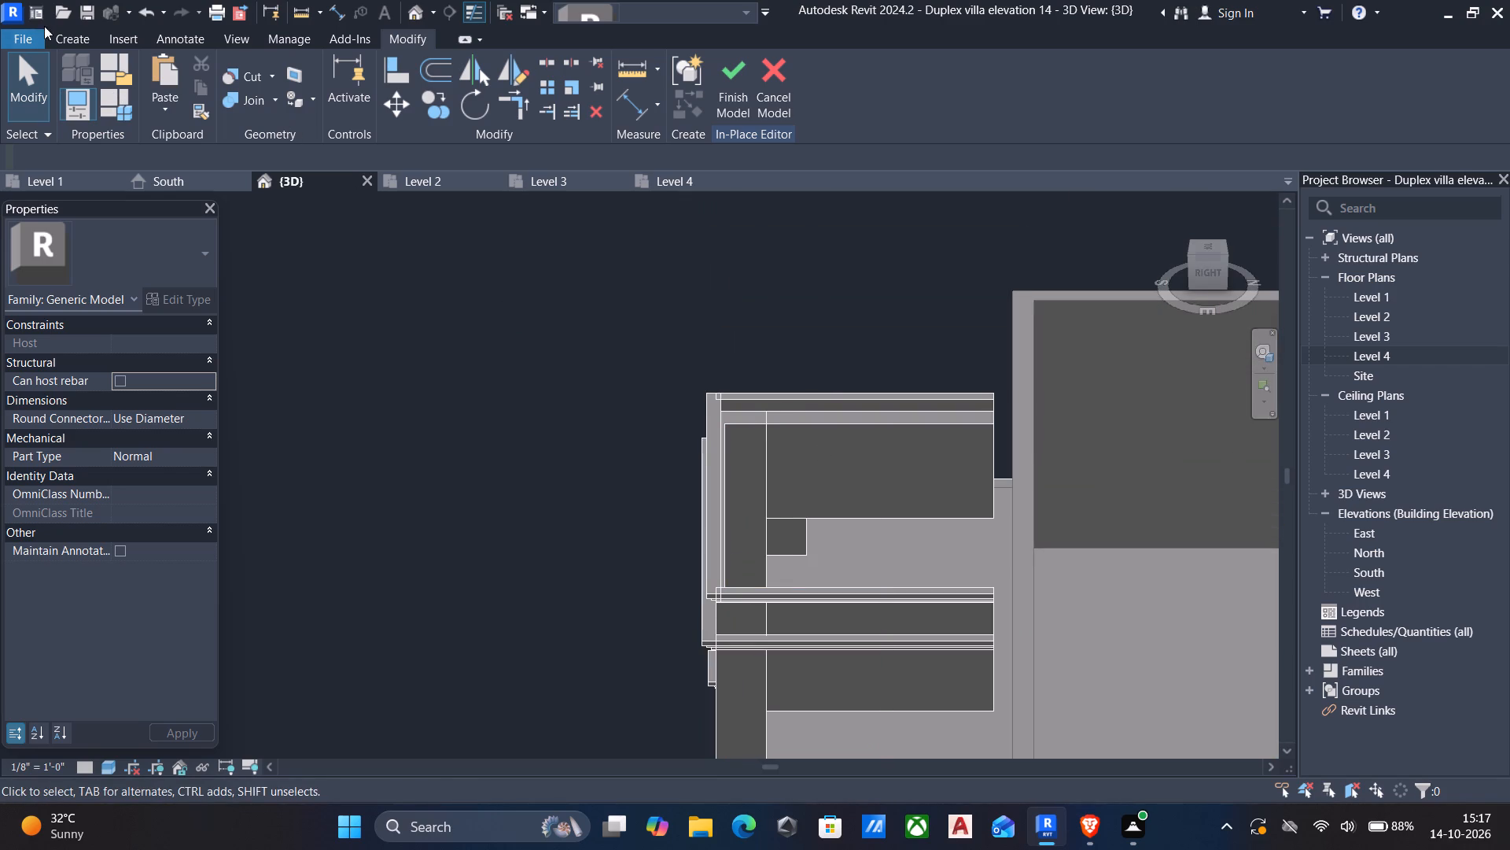
{"action": "left_click", "coordinate": [73, 41]}
{"action": "left_click", "coordinate": [152, 77]}
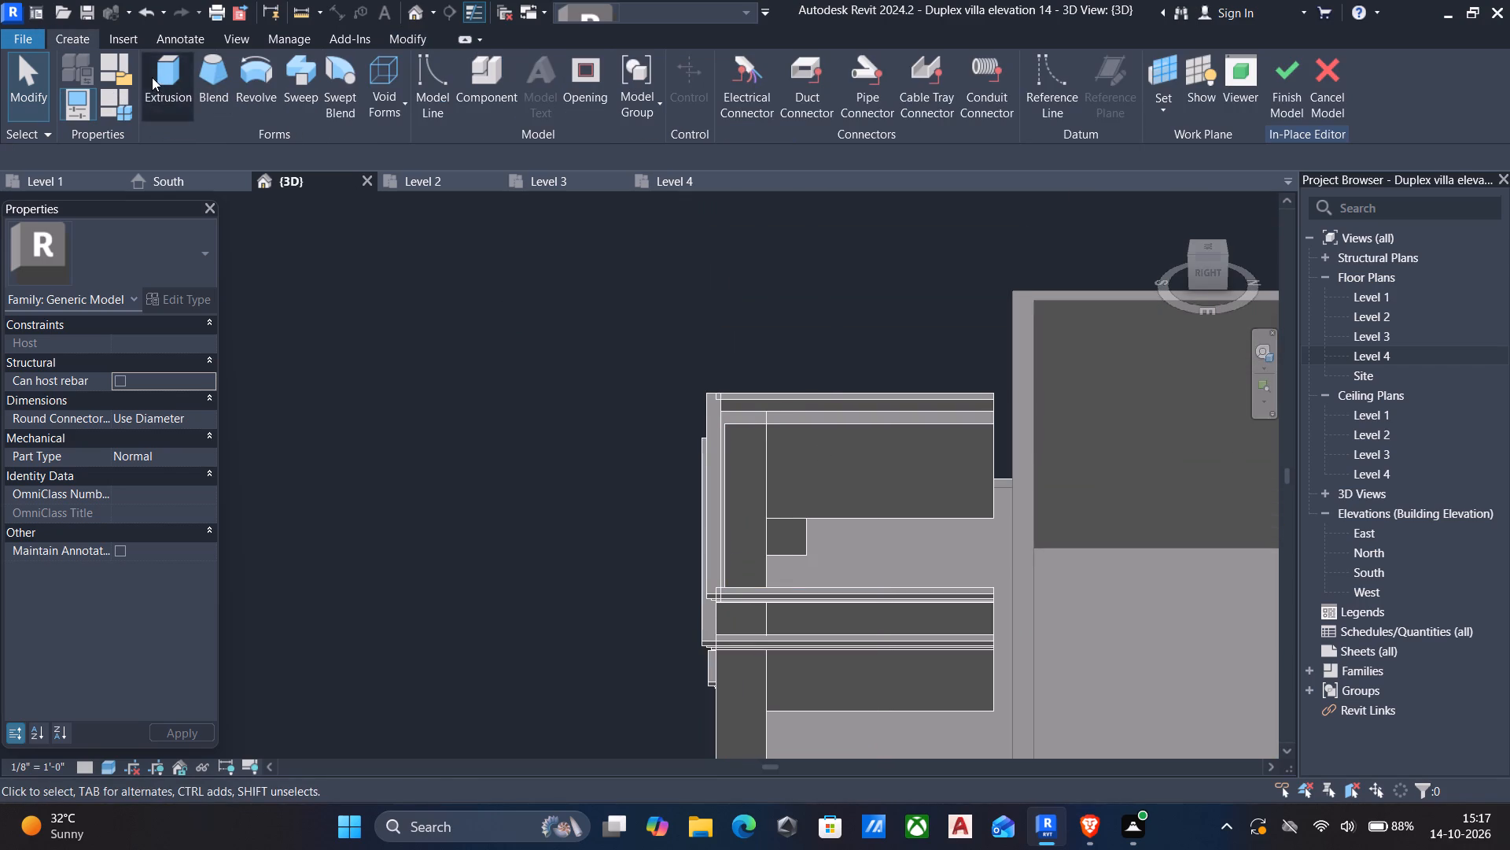
{"action": "left_click", "coordinate": [904, 112]}
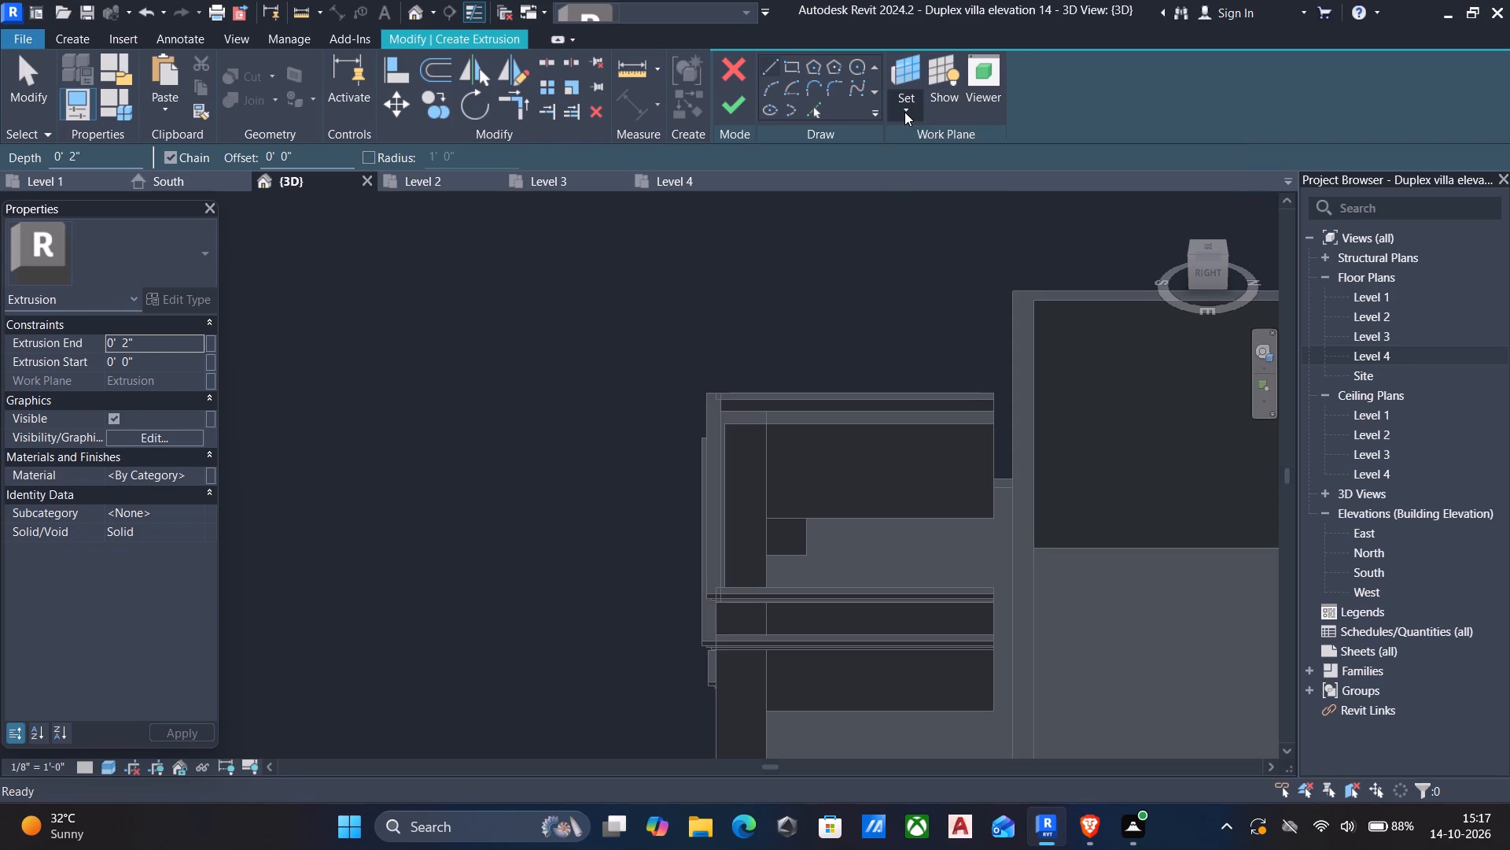
{"action": "left_click_drag", "start_coordinate": [957, 180], "coordinate": [944, 342]}
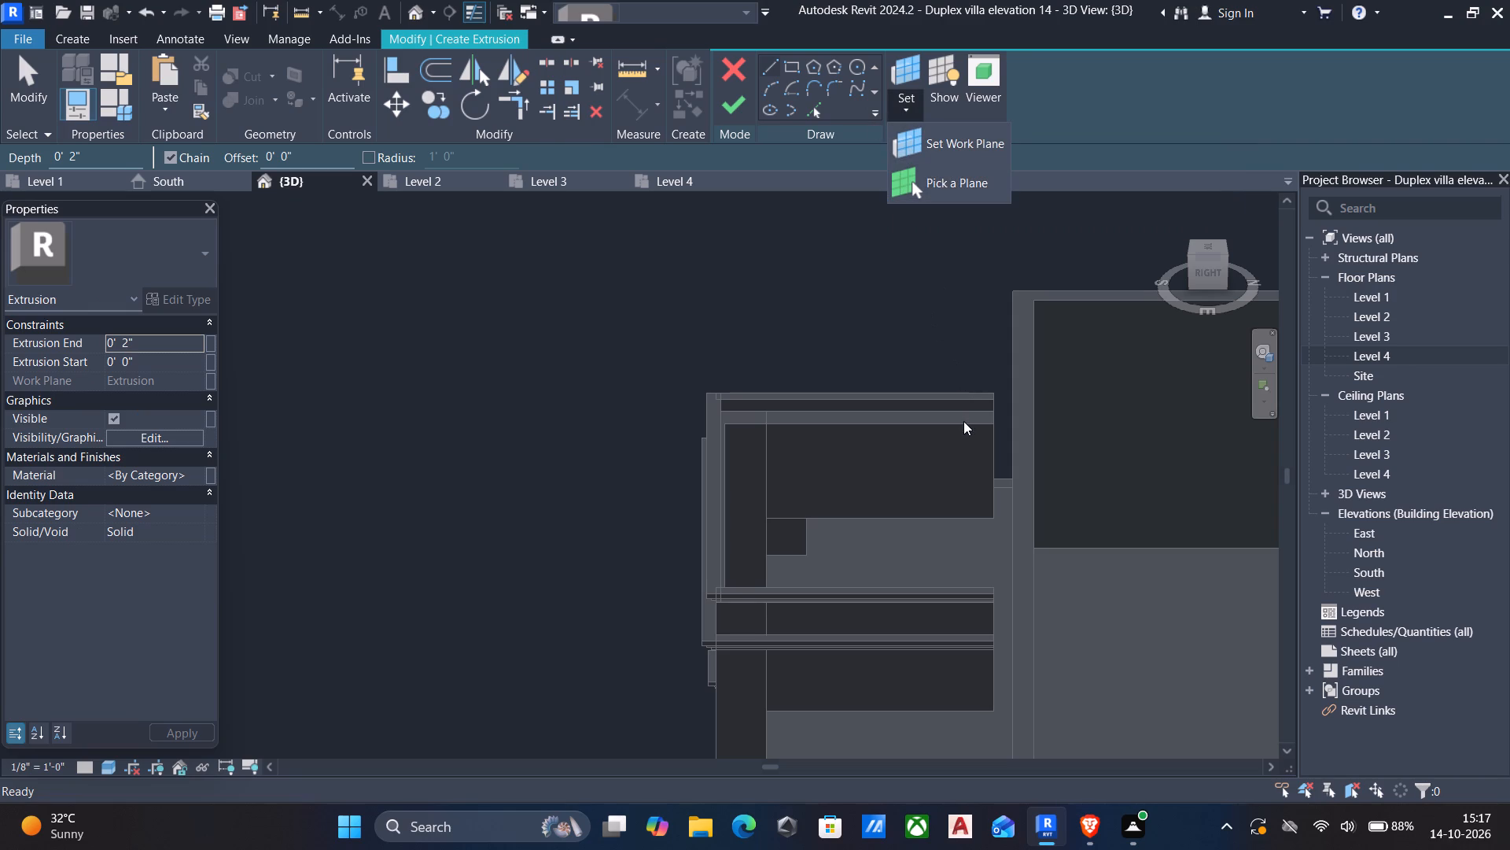
{"action": "left_click", "coordinate": [935, 184]}
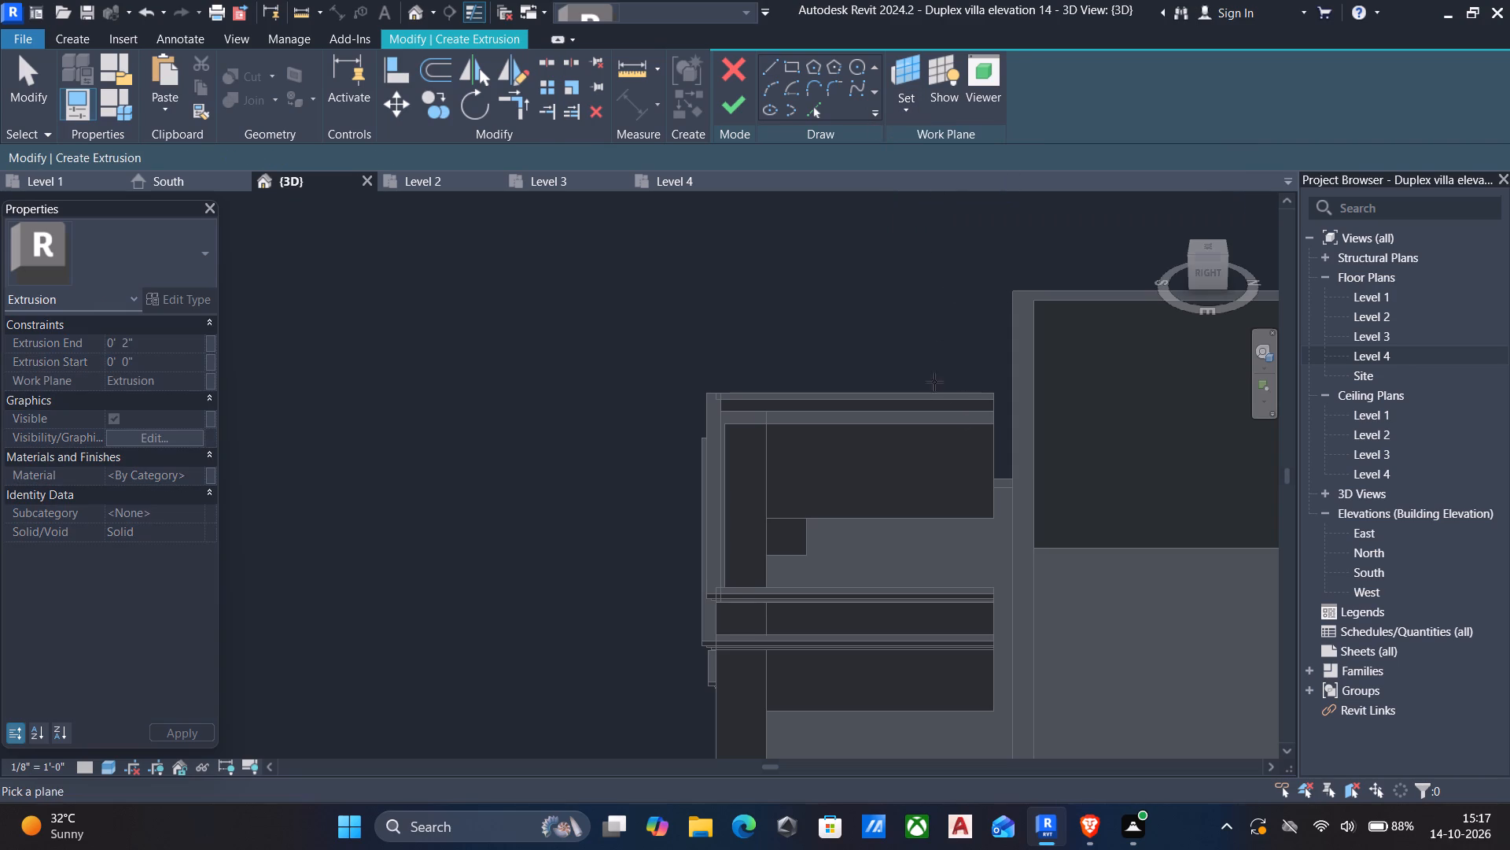
{"action": "left_click", "coordinate": [930, 420]}
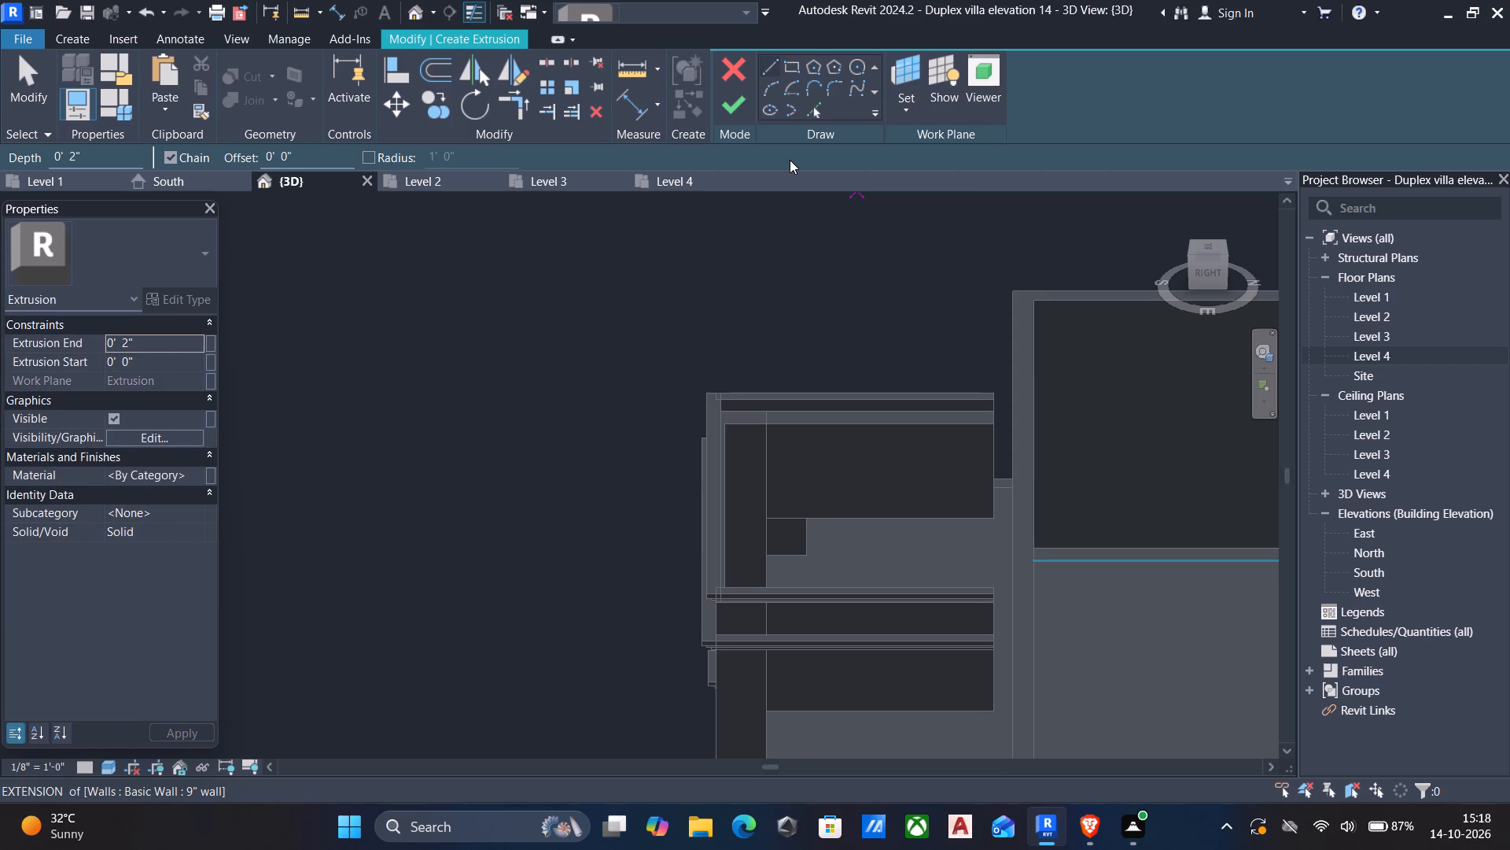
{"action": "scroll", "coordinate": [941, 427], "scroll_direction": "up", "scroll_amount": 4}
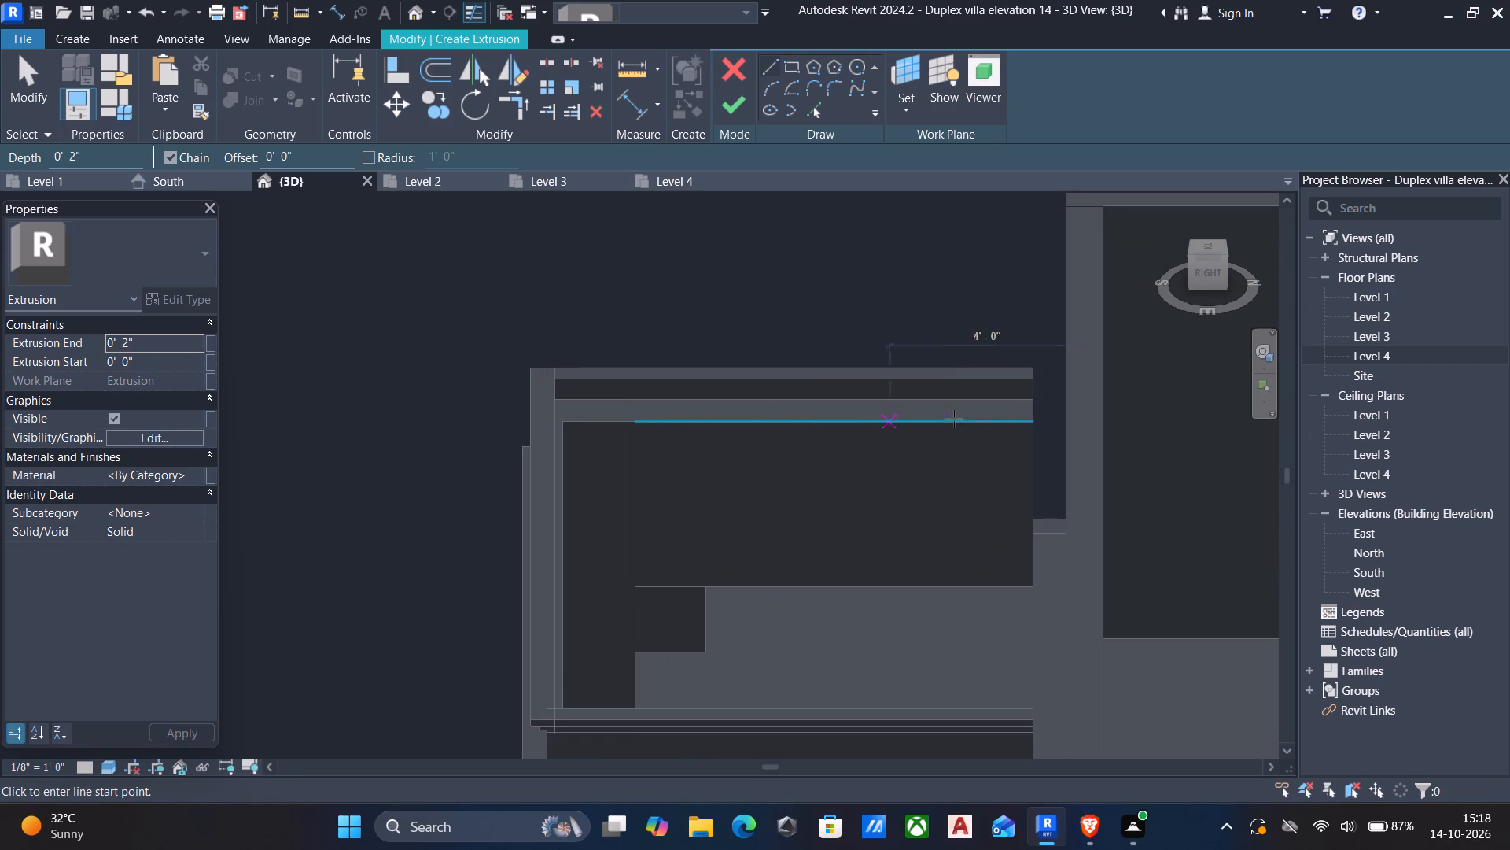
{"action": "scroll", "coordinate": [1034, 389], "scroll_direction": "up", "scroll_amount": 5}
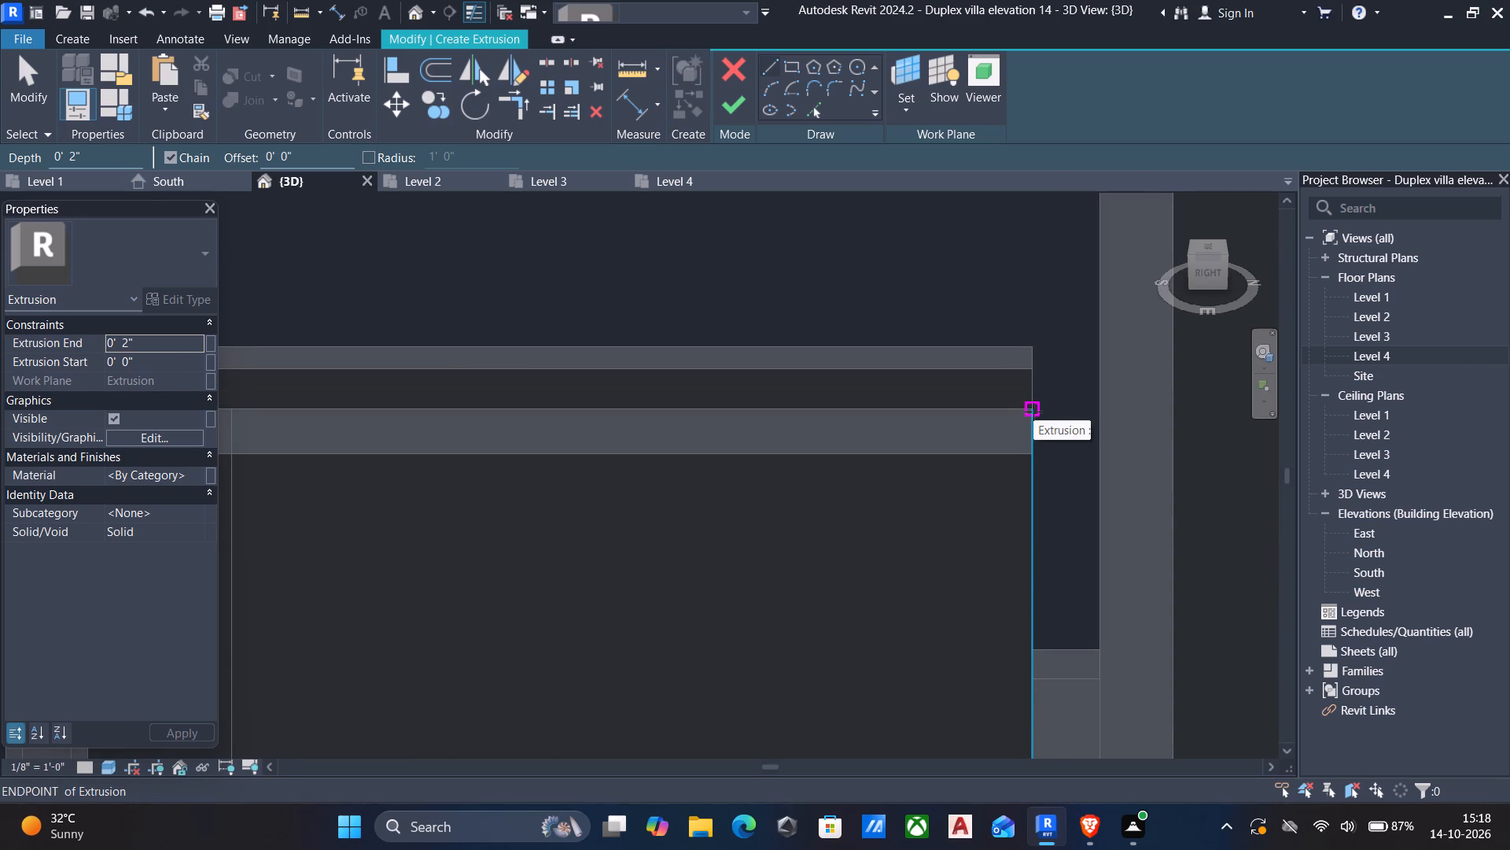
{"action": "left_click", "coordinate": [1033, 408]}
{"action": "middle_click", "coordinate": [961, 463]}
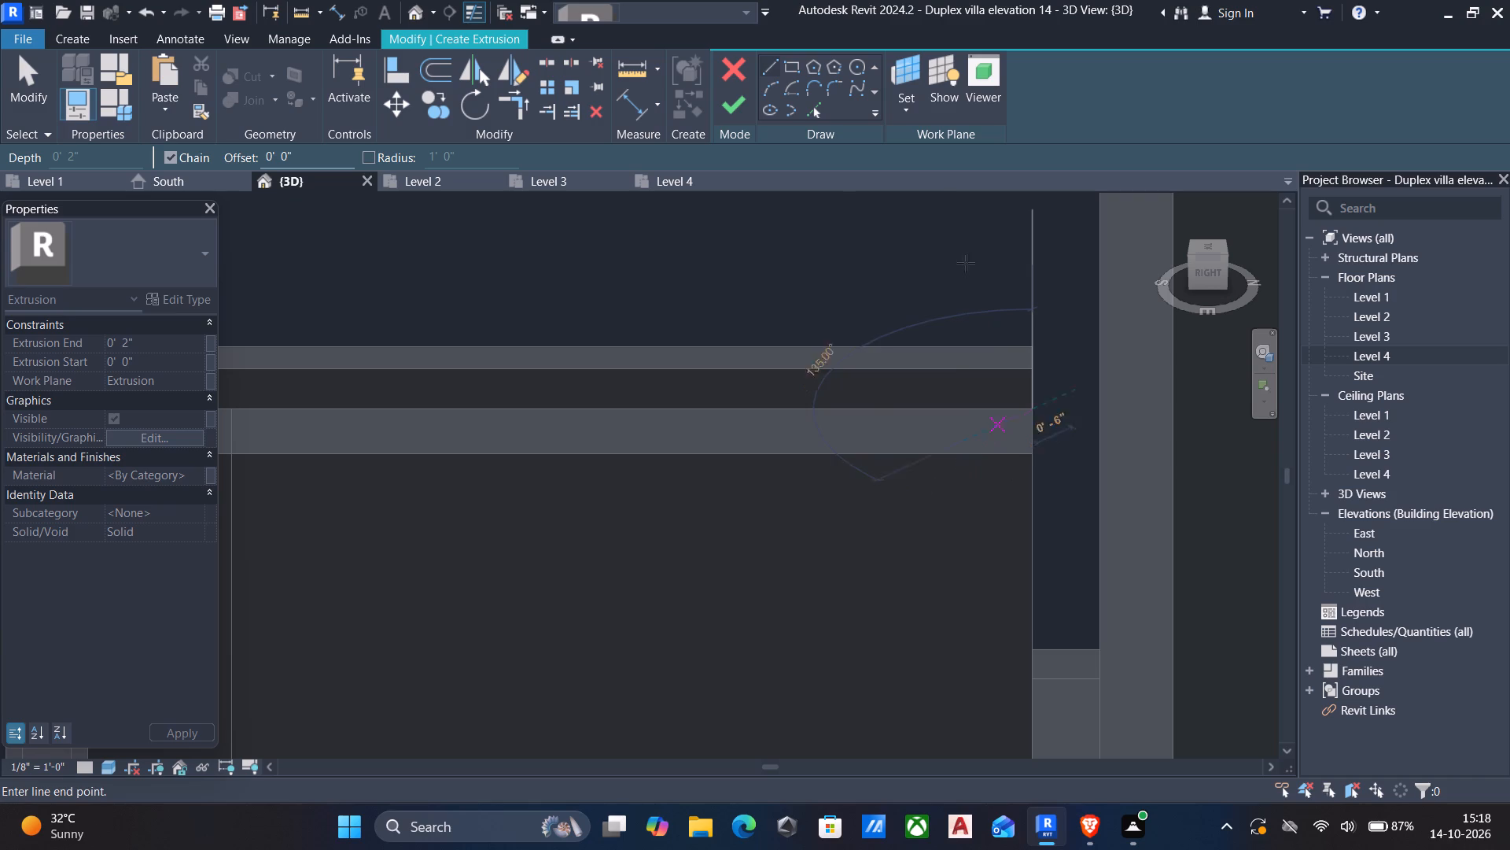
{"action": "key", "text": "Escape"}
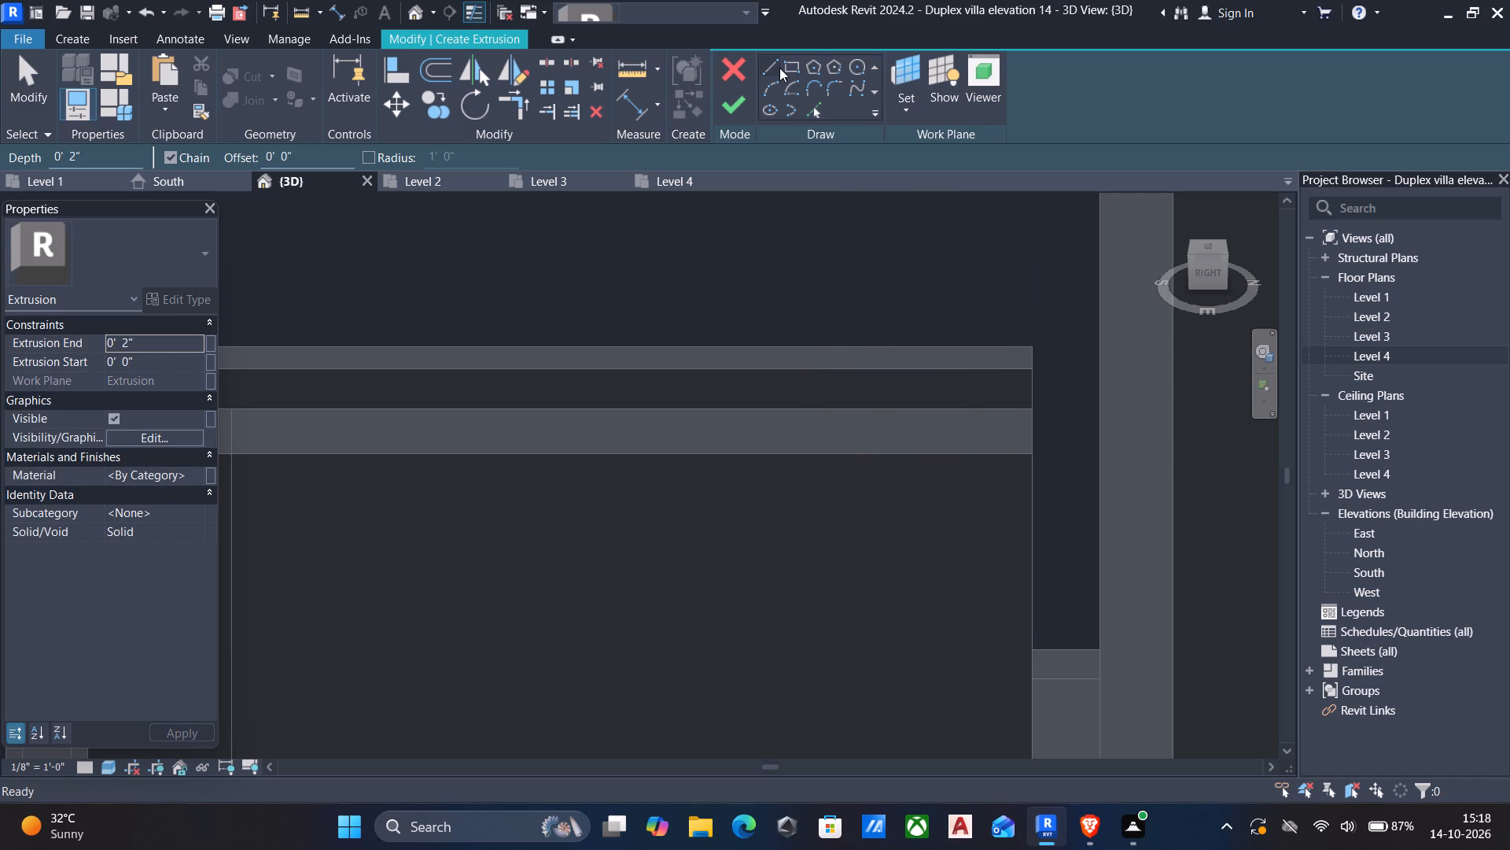
Draw a rectangular extrusion profile over the front projection, from the inner cornice corner to the outer end corner of the opposite side wall.
{"action": "left_click", "coordinate": [783, 69]}
{"action": "middle_click_drag", "start_coordinate": [651, 281], "coordinate": [917, 290]}
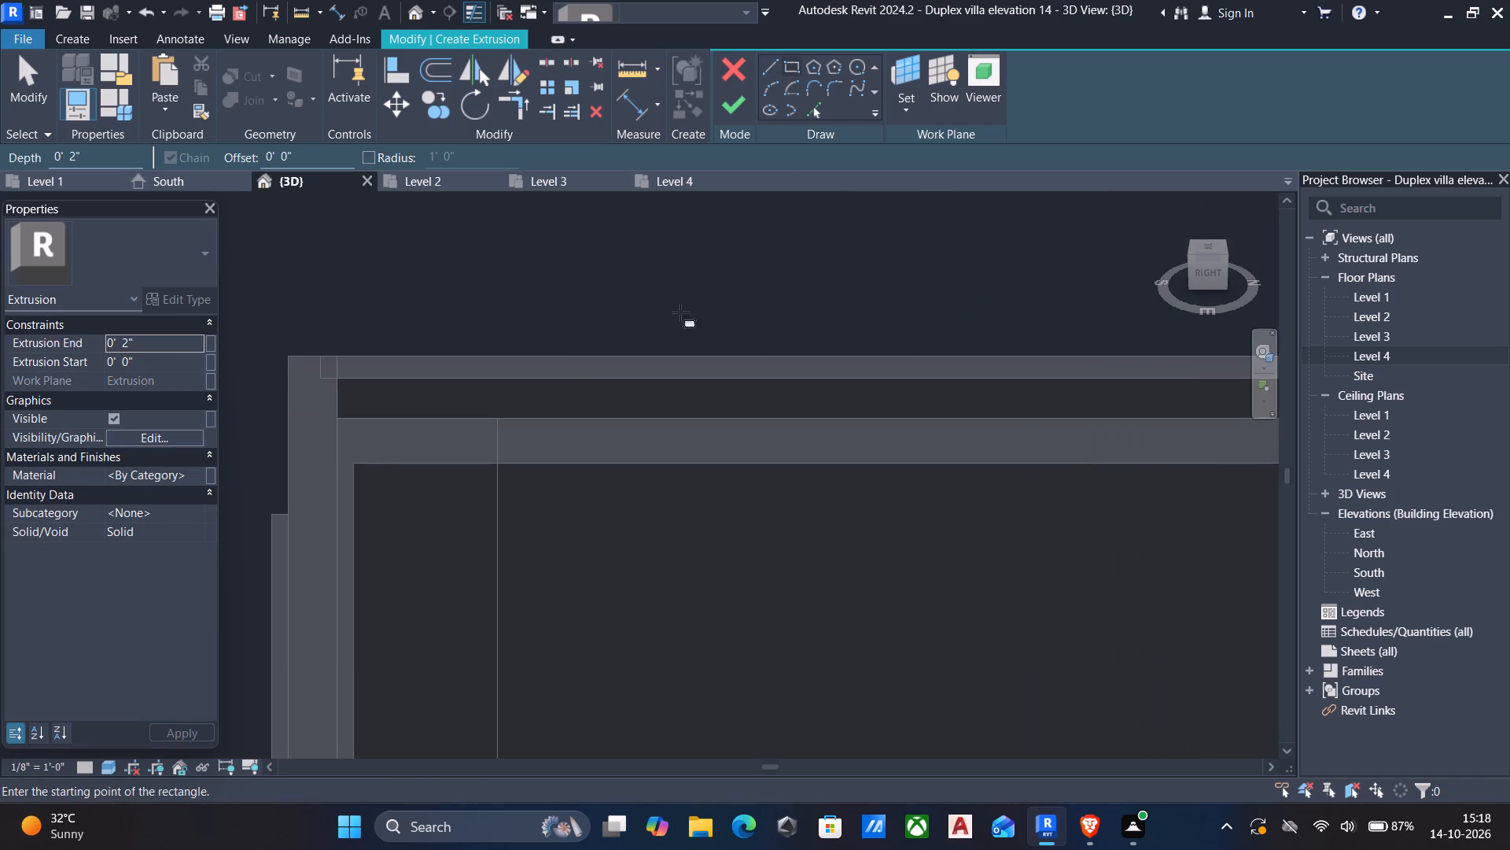
{"action": "middle_click_drag", "start_coordinate": [565, 387], "coordinate": [514, 396], "text": "shift"}
{"action": "middle_click_drag", "start_coordinate": [443, 401], "coordinate": [768, 349]}
{"action": "scroll", "coordinate": [675, 364], "scroll_direction": "up", "scroll_amount": 5}
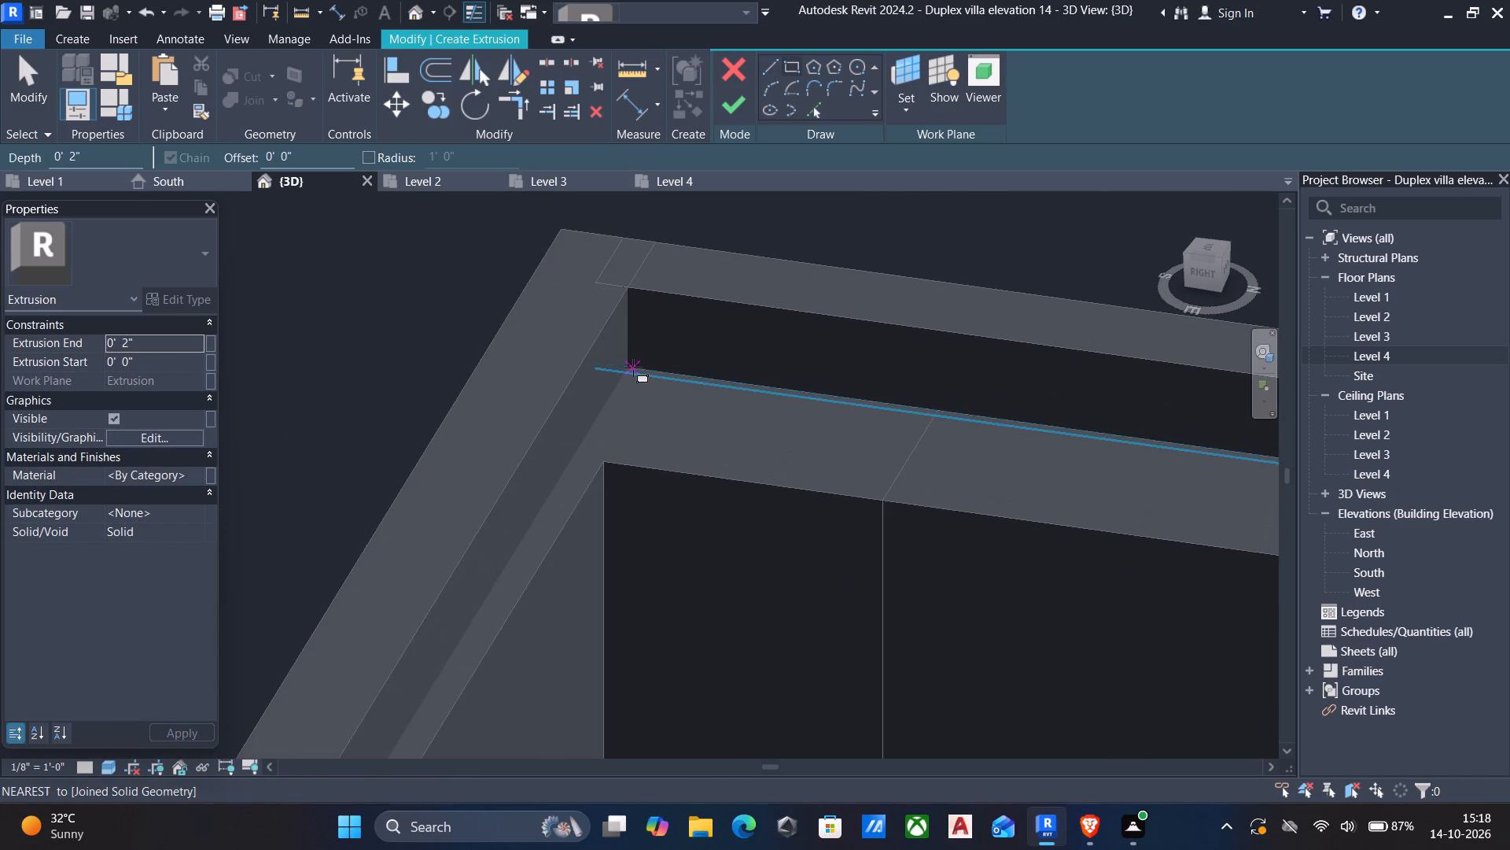
{"action": "left_click", "coordinate": [633, 368]}
{"action": "middle_click_drag", "start_coordinate": [753, 505], "coordinate": [719, 409]}
{"action": "scroll", "coordinate": [719, 409], "scroll_direction": "down", "scroll_amount": 8}
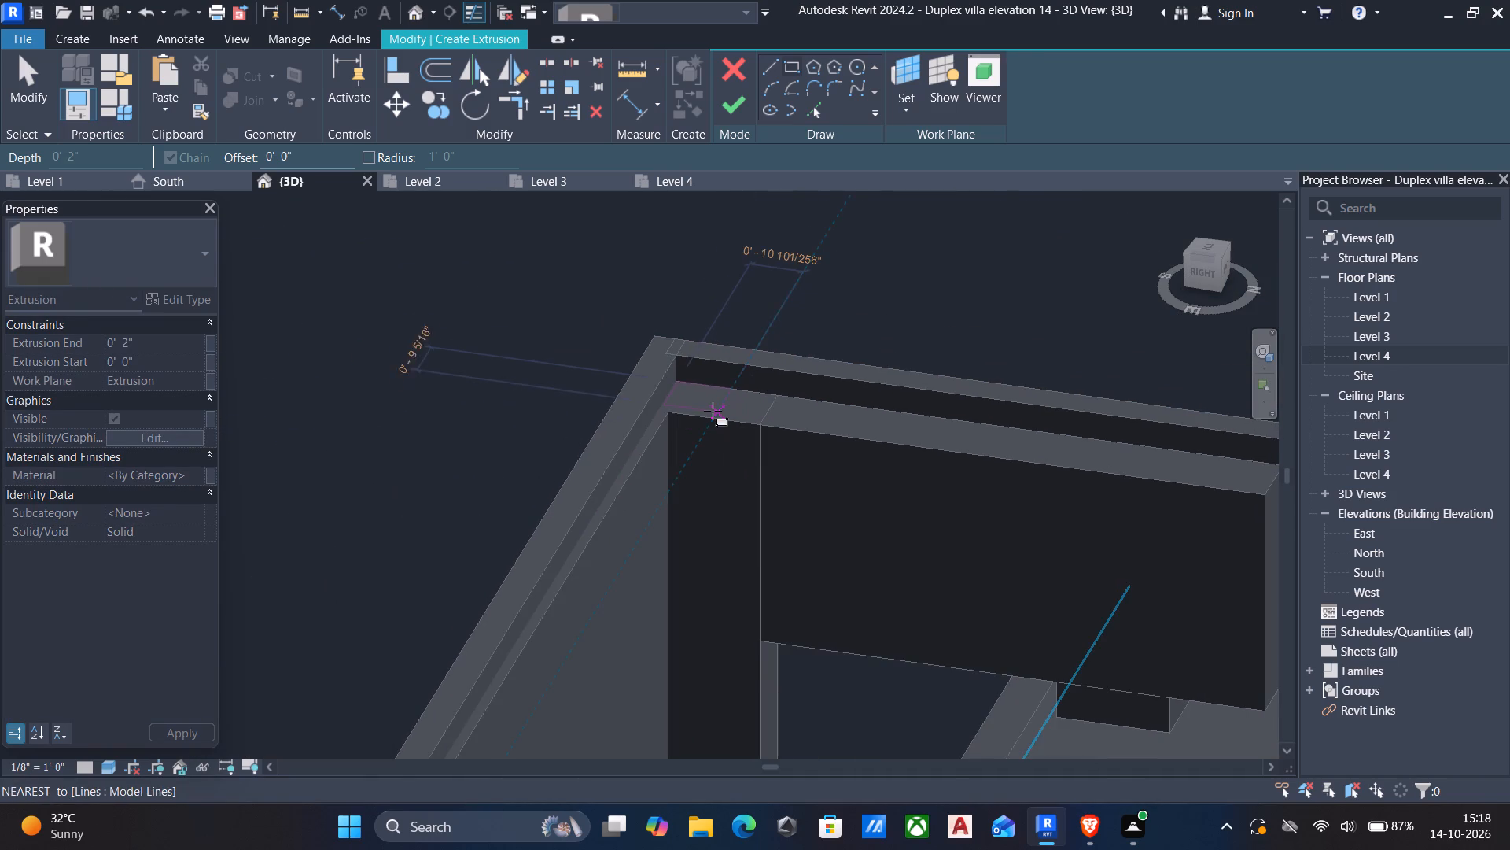
{"action": "middle_click_drag", "start_coordinate": [763, 551], "coordinate": [667, 383]}
{"action": "middle_click_drag", "start_coordinate": [860, 670], "coordinate": [848, 672]}
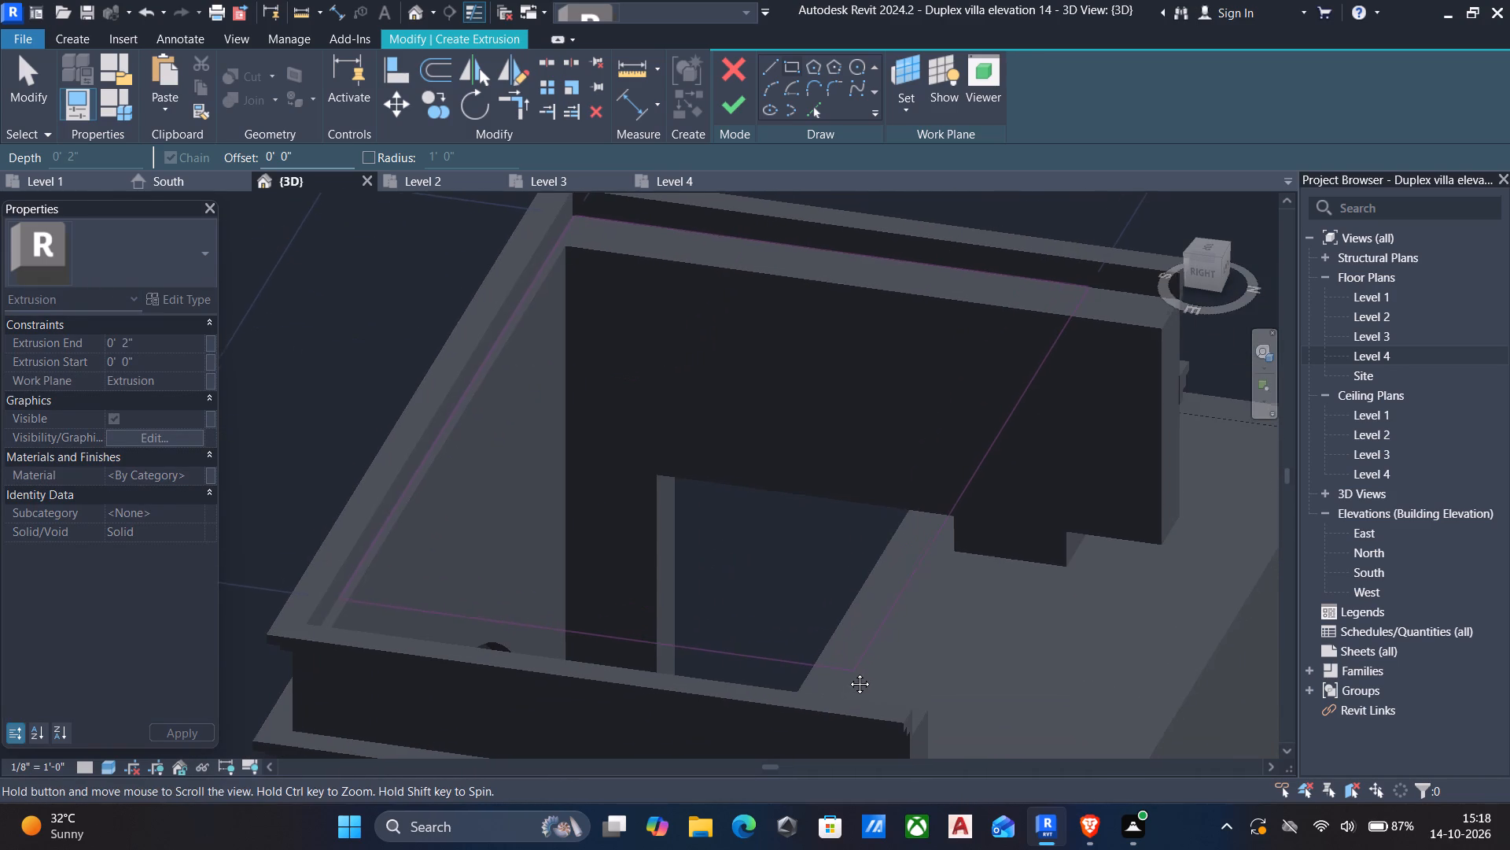
{"action": "middle_click_drag", "start_coordinate": [848, 672], "coordinate": [801, 656]}
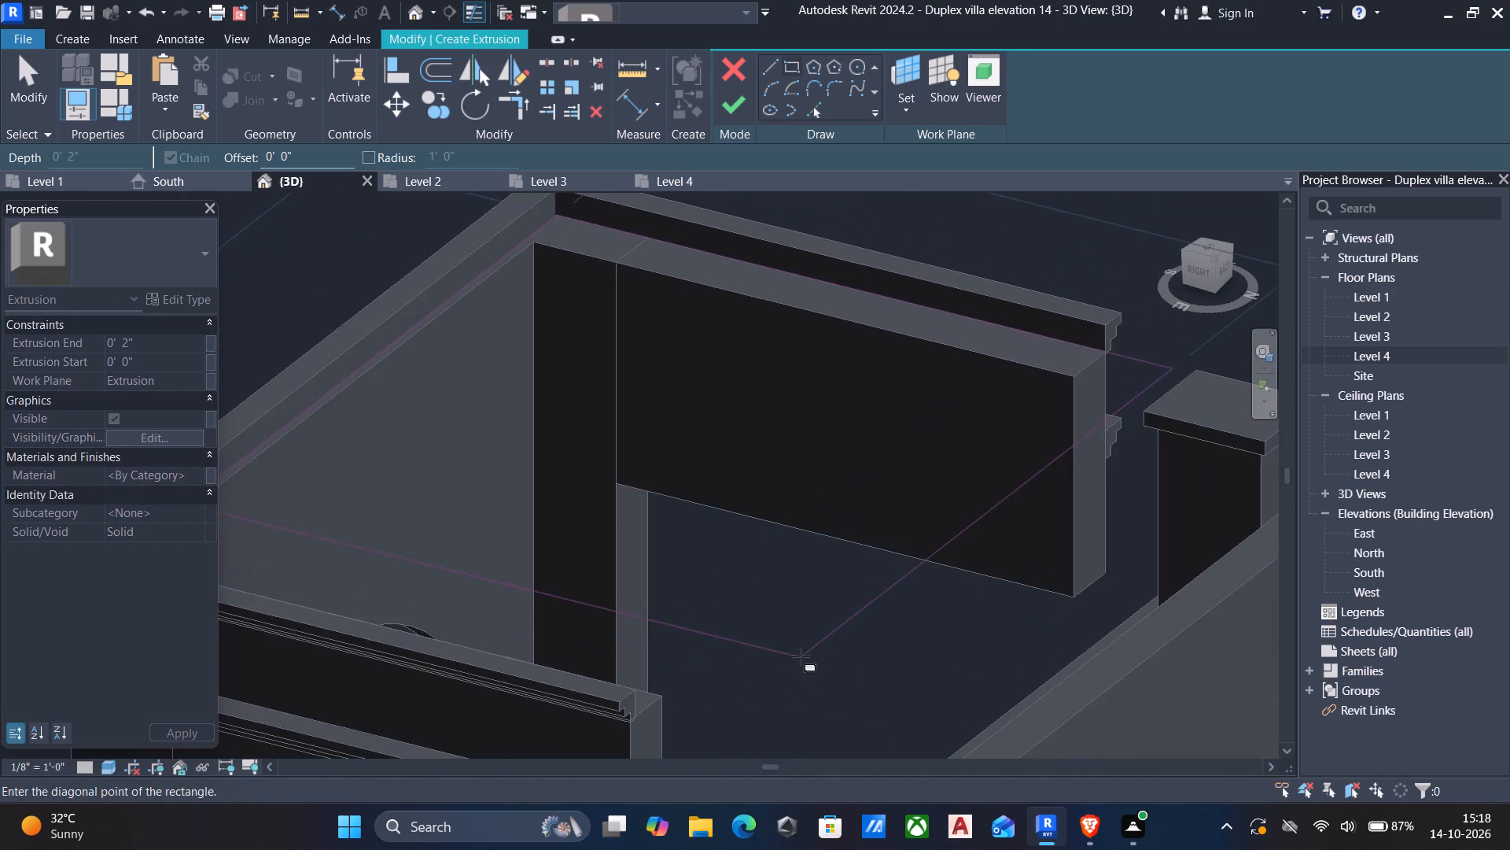
{"action": "middle_click_drag", "start_coordinate": [801, 656], "coordinate": [914, 584]}
{"action": "scroll", "coordinate": [808, 637], "scroll_direction": "up", "scroll_amount": 6}
{"action": "scroll", "coordinate": [718, 639], "scroll_direction": "up", "scroll_amount": 10}
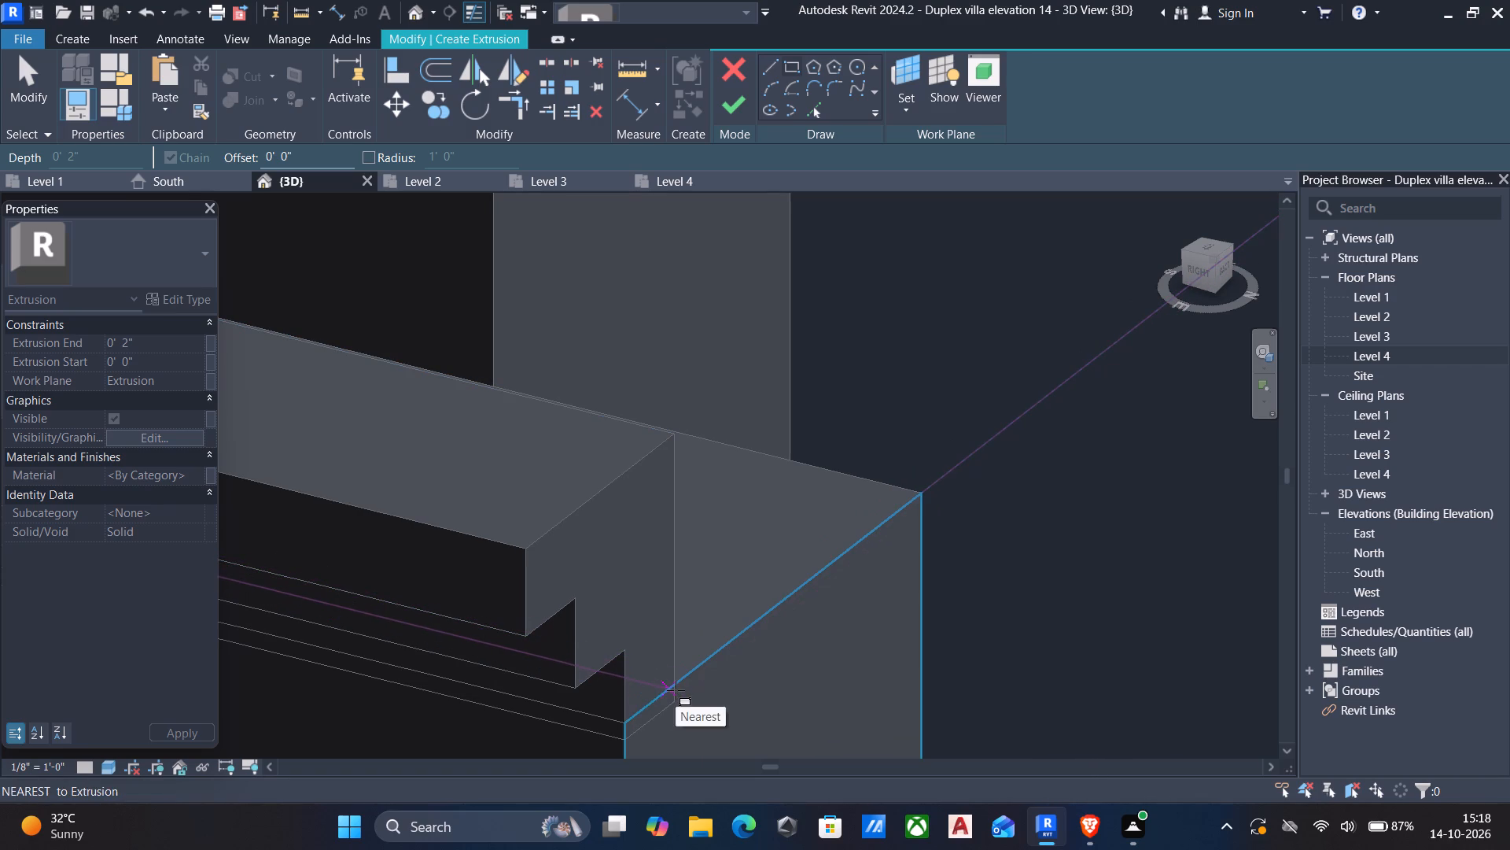
{"action": "left_click", "coordinate": [676, 690]}
{"action": "key", "text": "Escape"}
{"action": "scroll", "coordinate": [672, 443], "scroll_direction": "down", "scroll_amount": 5}
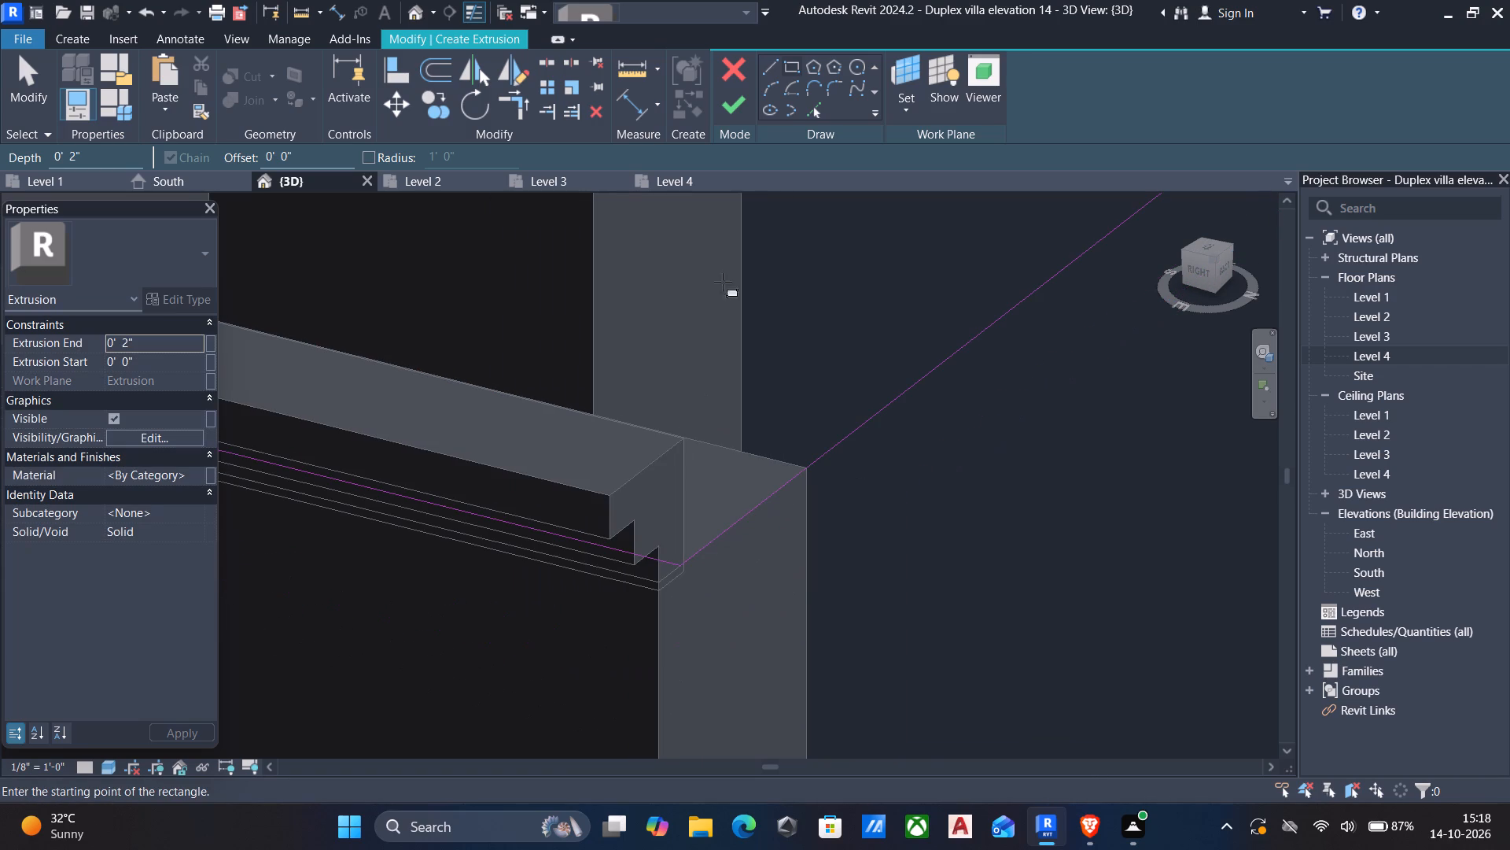
Complete the rectangular profile as a solid extrusion 0' 2" deep over the front arched projection.
{"action": "left_click", "coordinate": [732, 105]}
{"action": "scroll", "coordinate": [720, 378], "scroll_direction": "down", "scroll_amount": 7}
{"action": "scroll", "coordinate": [695, 504], "scroll_direction": "down", "scroll_amount": 5}
{"action": "middle_click_drag", "start_coordinate": [695, 506], "coordinate": [783, 494], "text": "shift"}
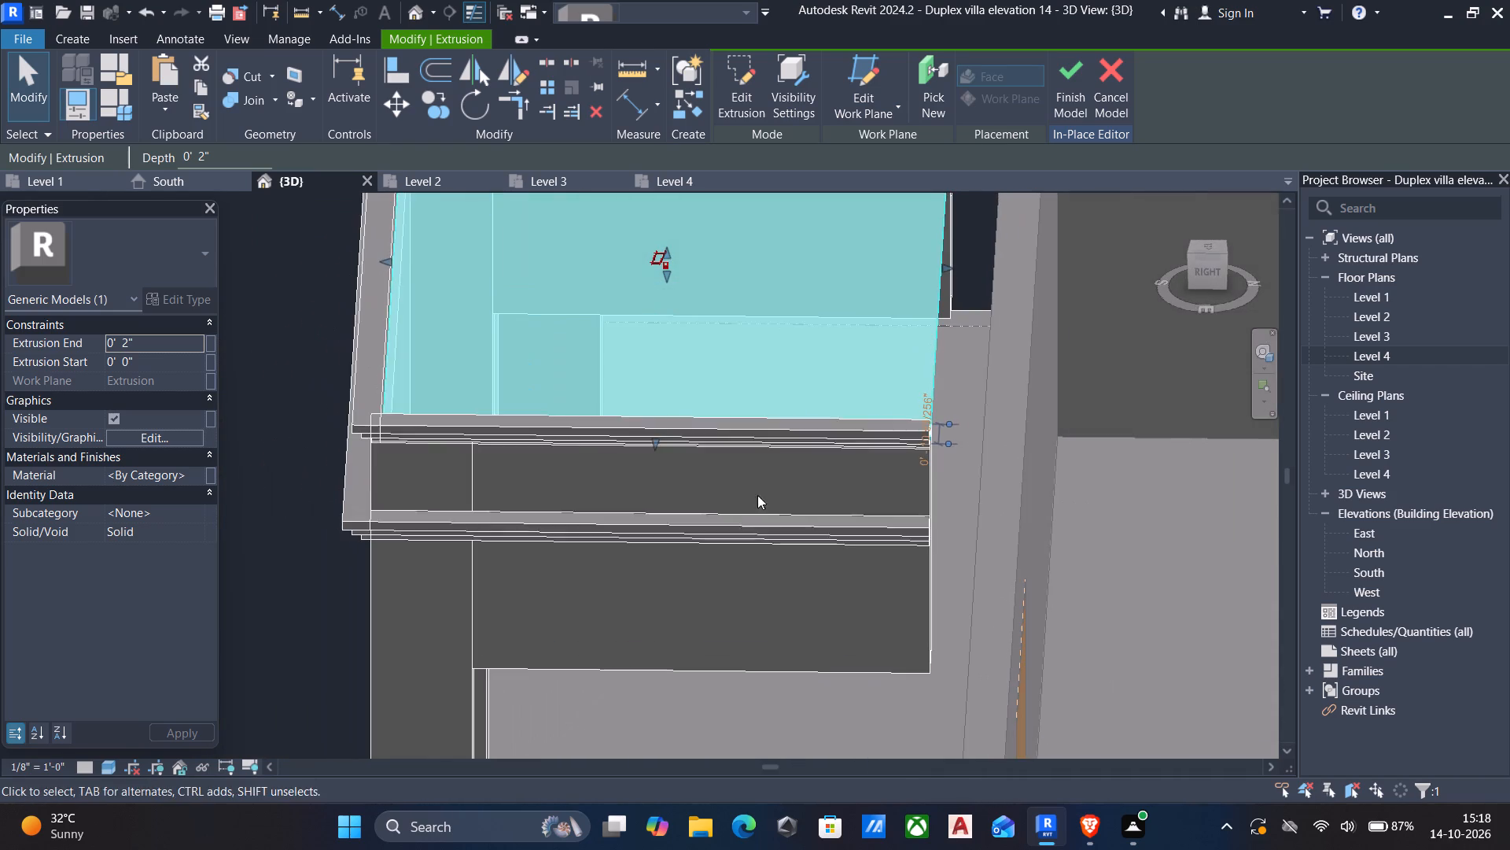
{"action": "scroll", "coordinate": [536, 430], "scroll_direction": "up", "scroll_amount": 5}
{"action": "key", "text": "Escape"}
Examine the new slab and the stepped cornice ends of the front projection from the back and the side.
{"action": "middle_click_drag", "start_coordinate": [570, 458], "coordinate": [547, 462], "text": "shift"}
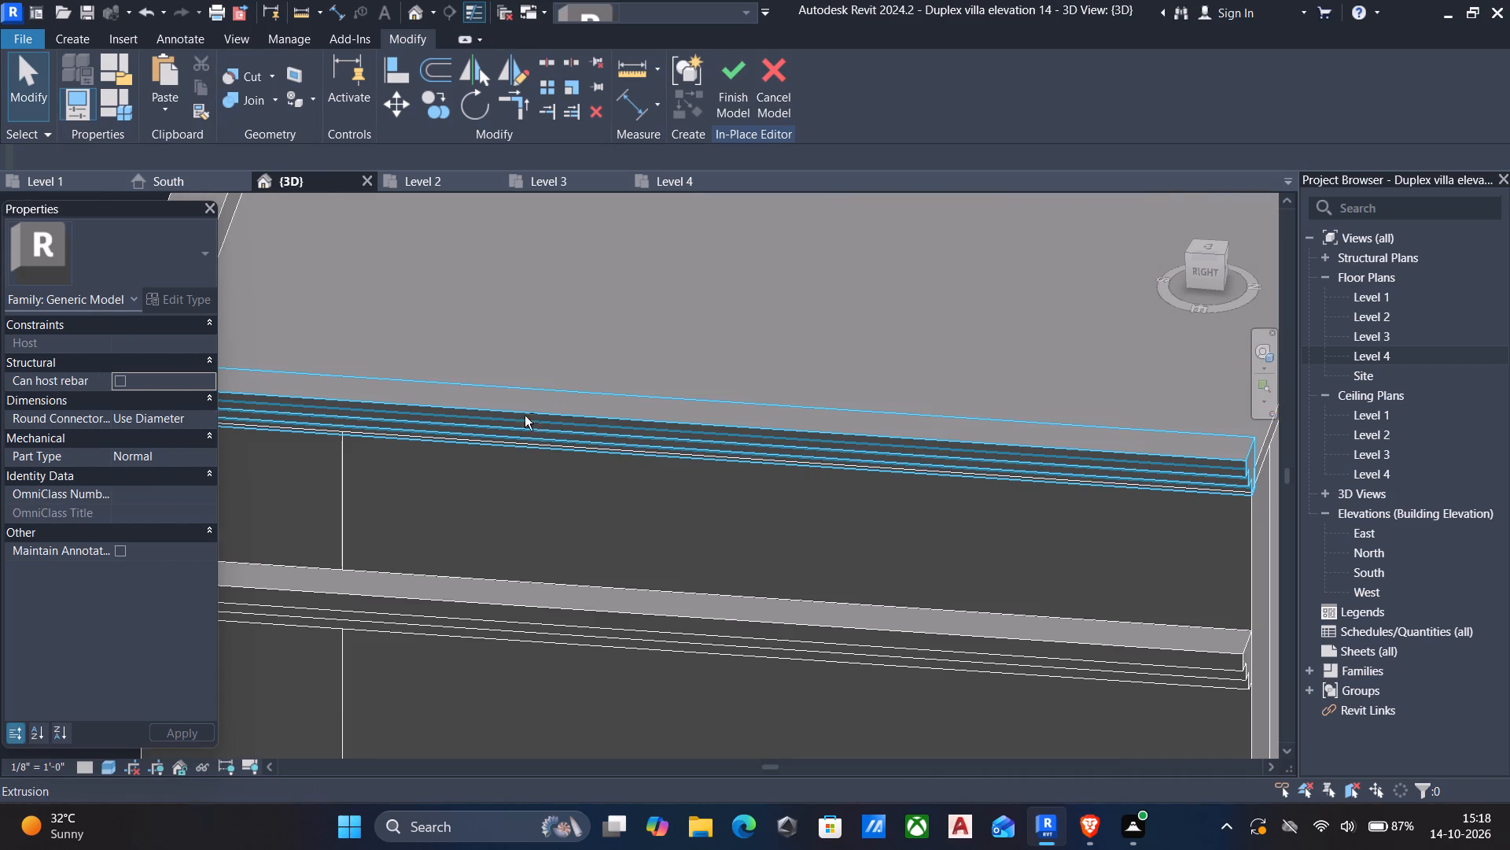
{"action": "scroll", "coordinate": [513, 404], "scroll_direction": "down", "scroll_amount": 7}
{"action": "middle_click_drag", "start_coordinate": [850, 519], "coordinate": [642, 388], "text": "shift"}
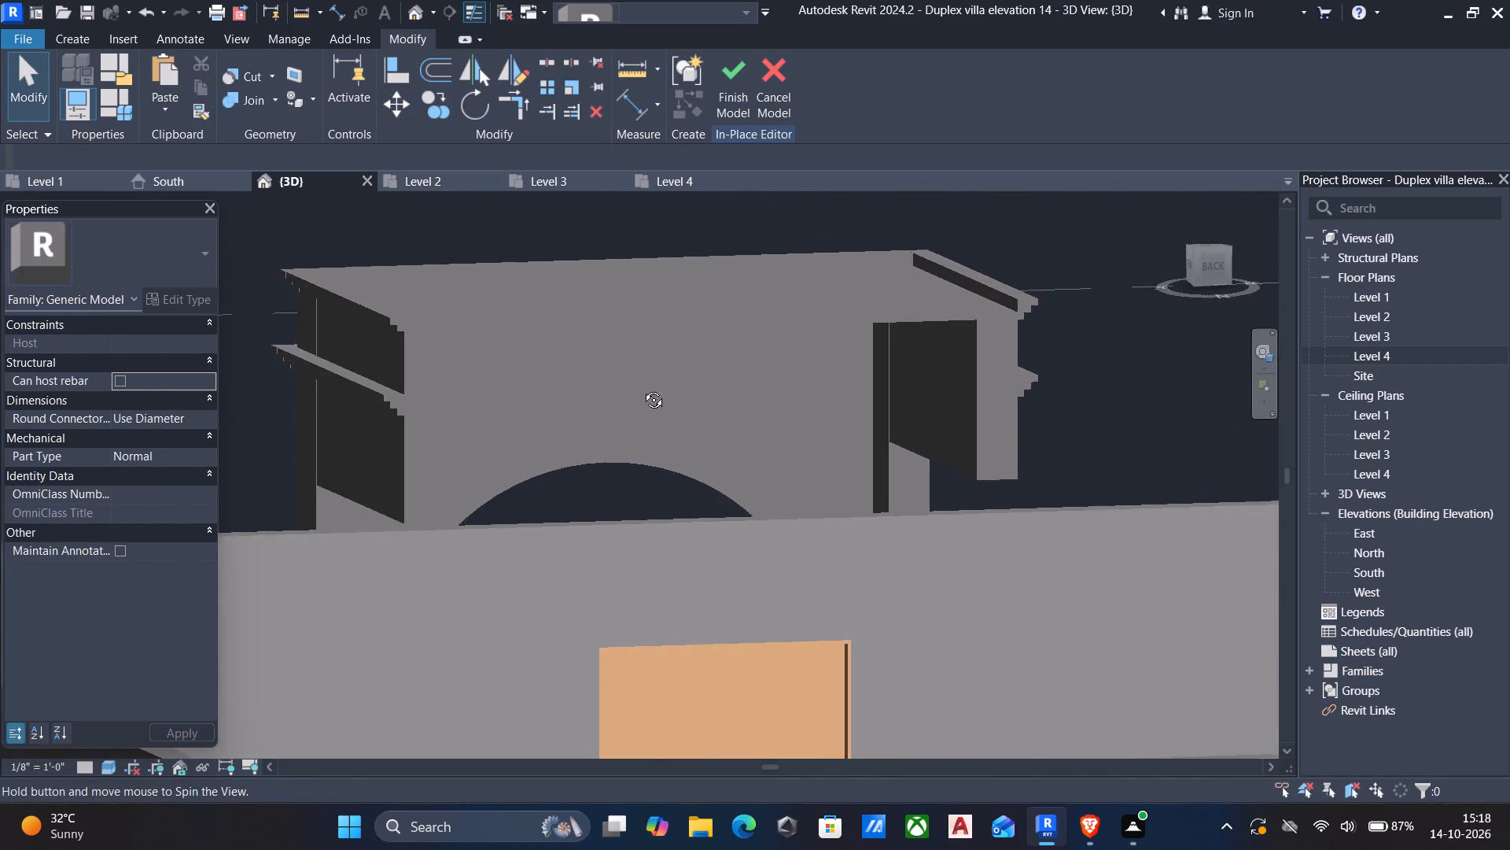
{"action": "middle_click_drag", "start_coordinate": [642, 388], "coordinate": [512, 432], "text": "shift"}
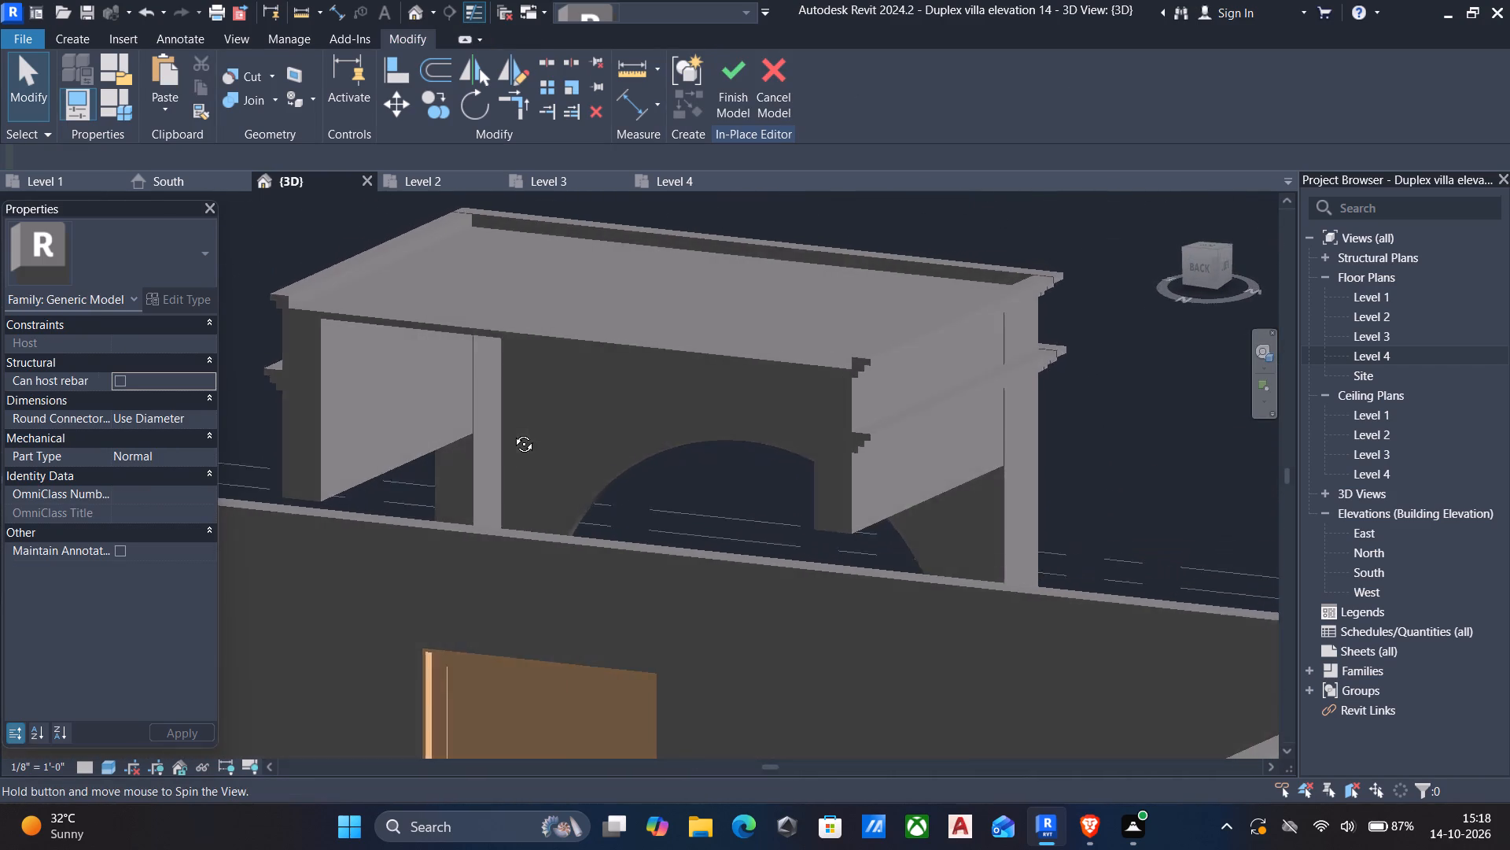
{"action": "middle_click_drag", "start_coordinate": [512, 432], "coordinate": [769, 502], "text": "shift"}
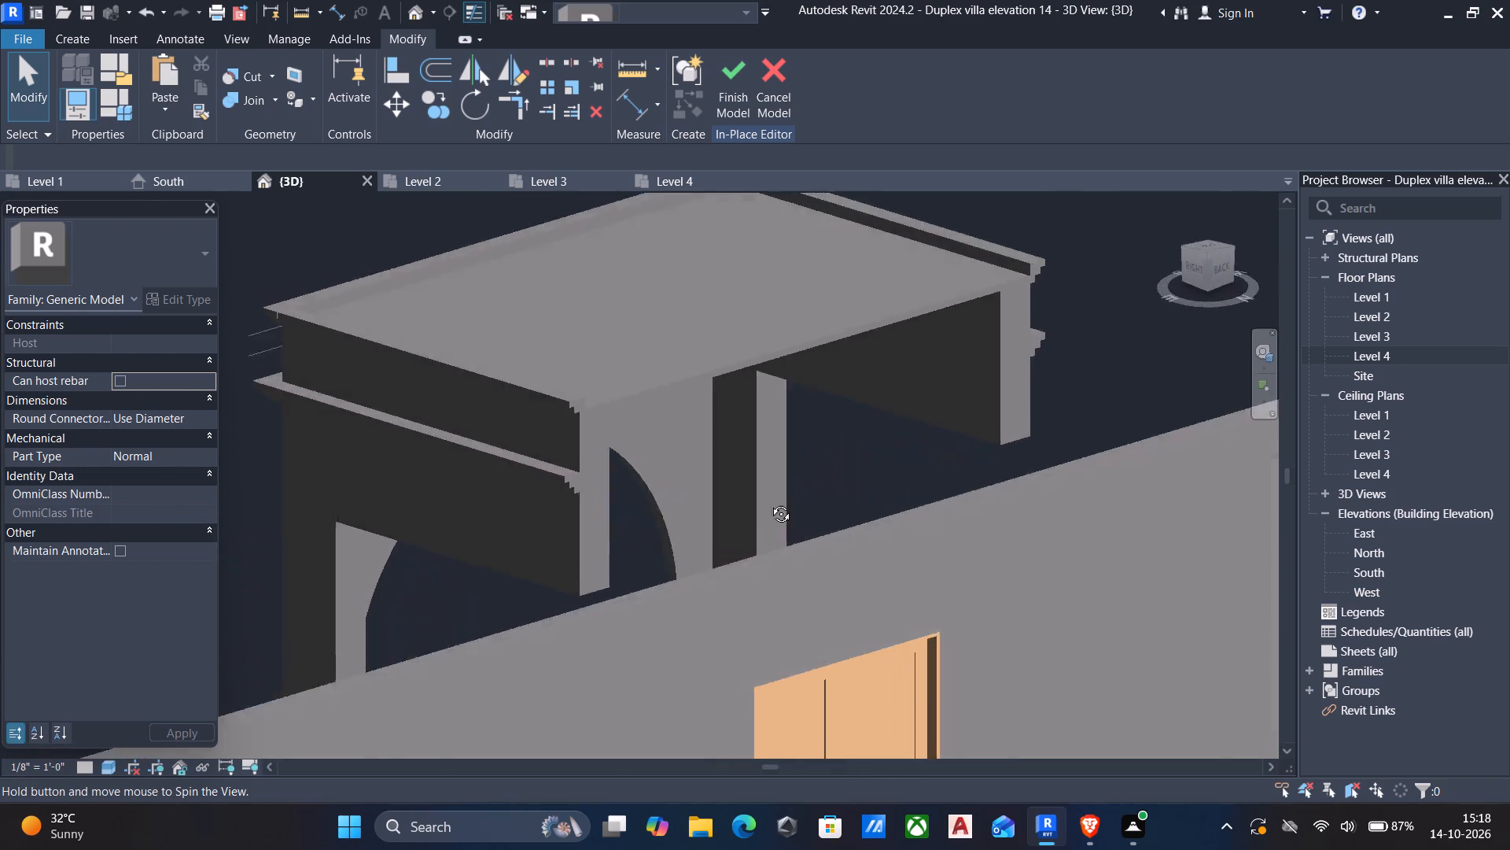
{"action": "middle_click_drag", "start_coordinate": [769, 502], "coordinate": [747, 416], "text": "shift"}
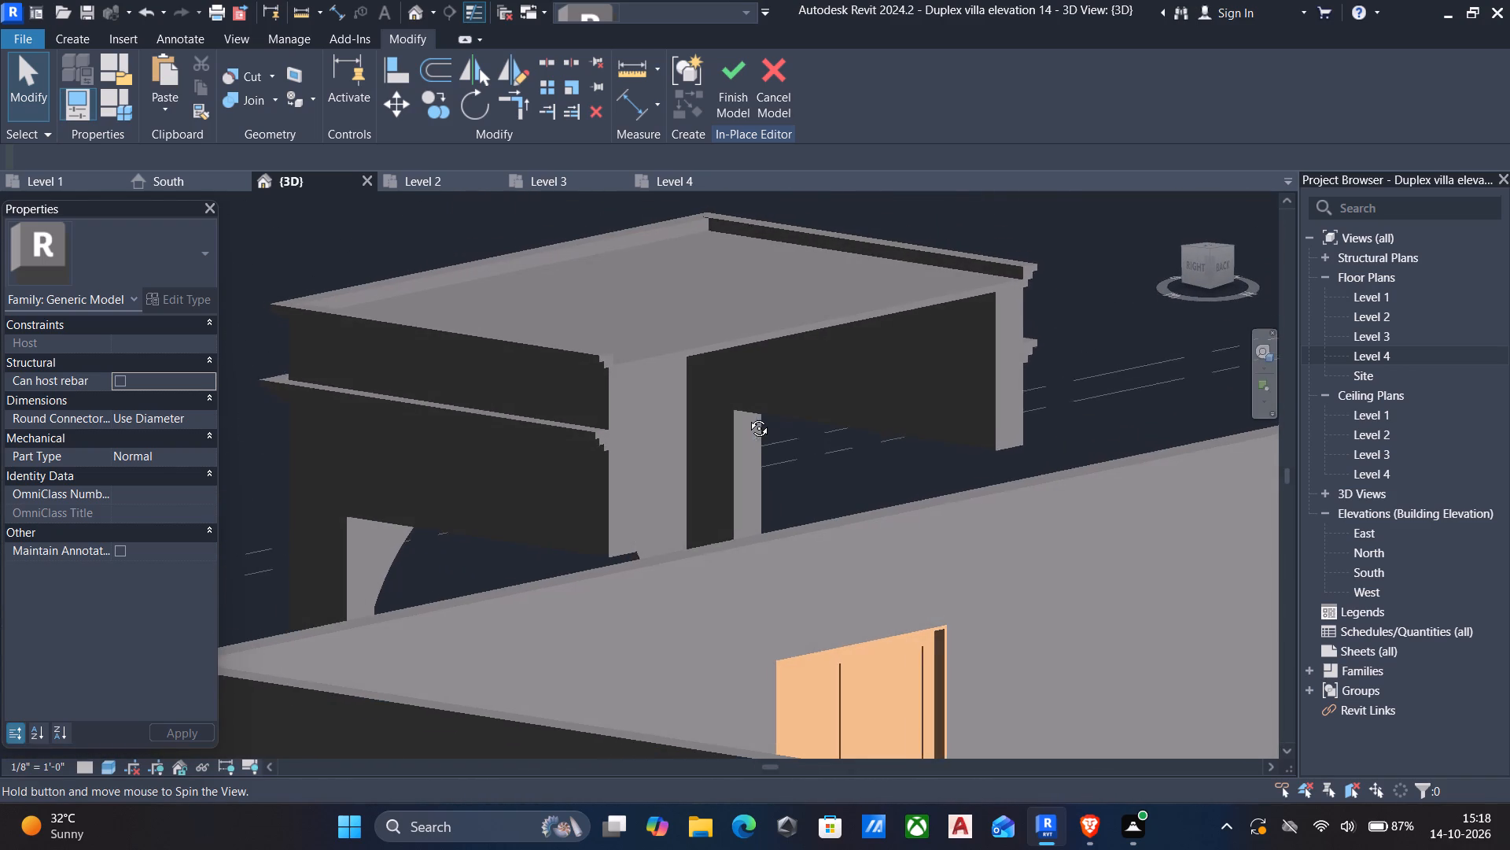
{"action": "middle_click_drag", "start_coordinate": [747, 416], "coordinate": [524, 361], "text": "shift"}
{"action": "middle_click_drag", "start_coordinate": [562, 342], "coordinate": [570, 340], "text": "shift"}
{"action": "middle_click_drag", "start_coordinate": [575, 341], "coordinate": [606, 323], "text": "shift"}
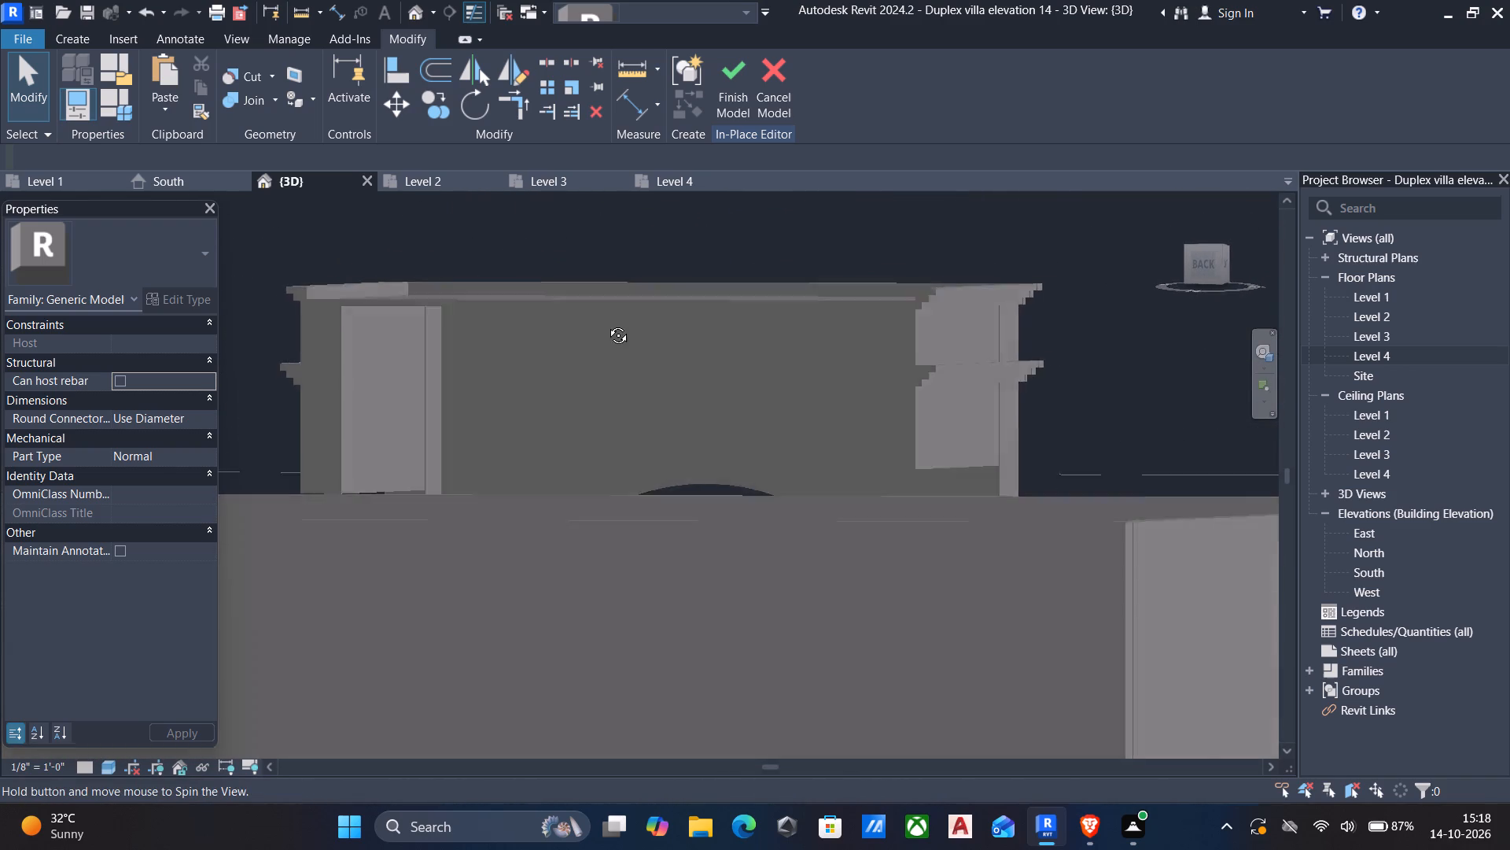
{"action": "middle_click_drag", "start_coordinate": [606, 323], "coordinate": [921, 397], "text": "shift"}
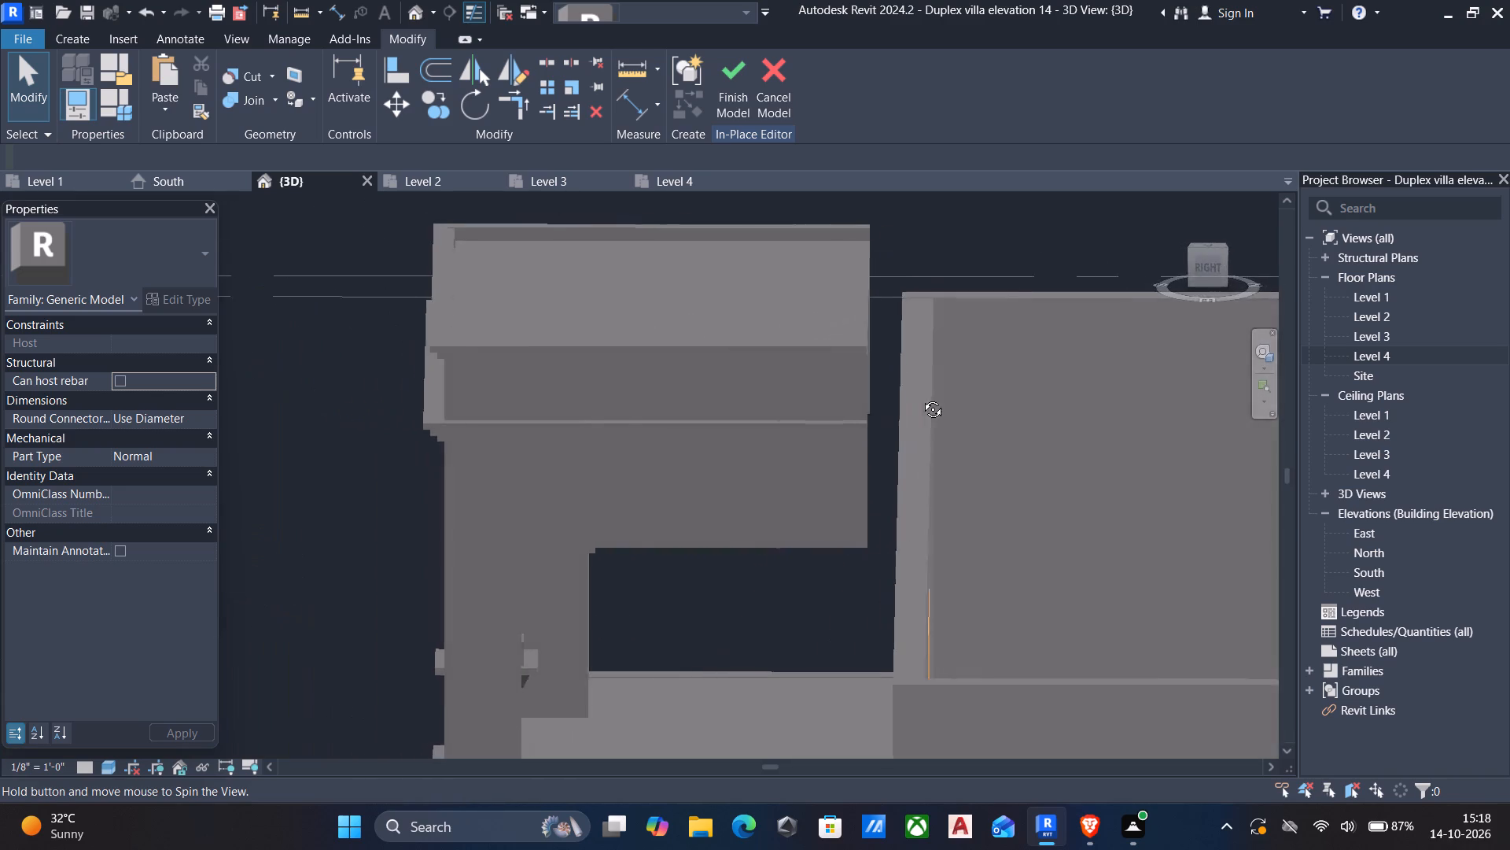
{"action": "middle_click_drag", "start_coordinate": [921, 397], "coordinate": [827, 390], "text": "shift"}
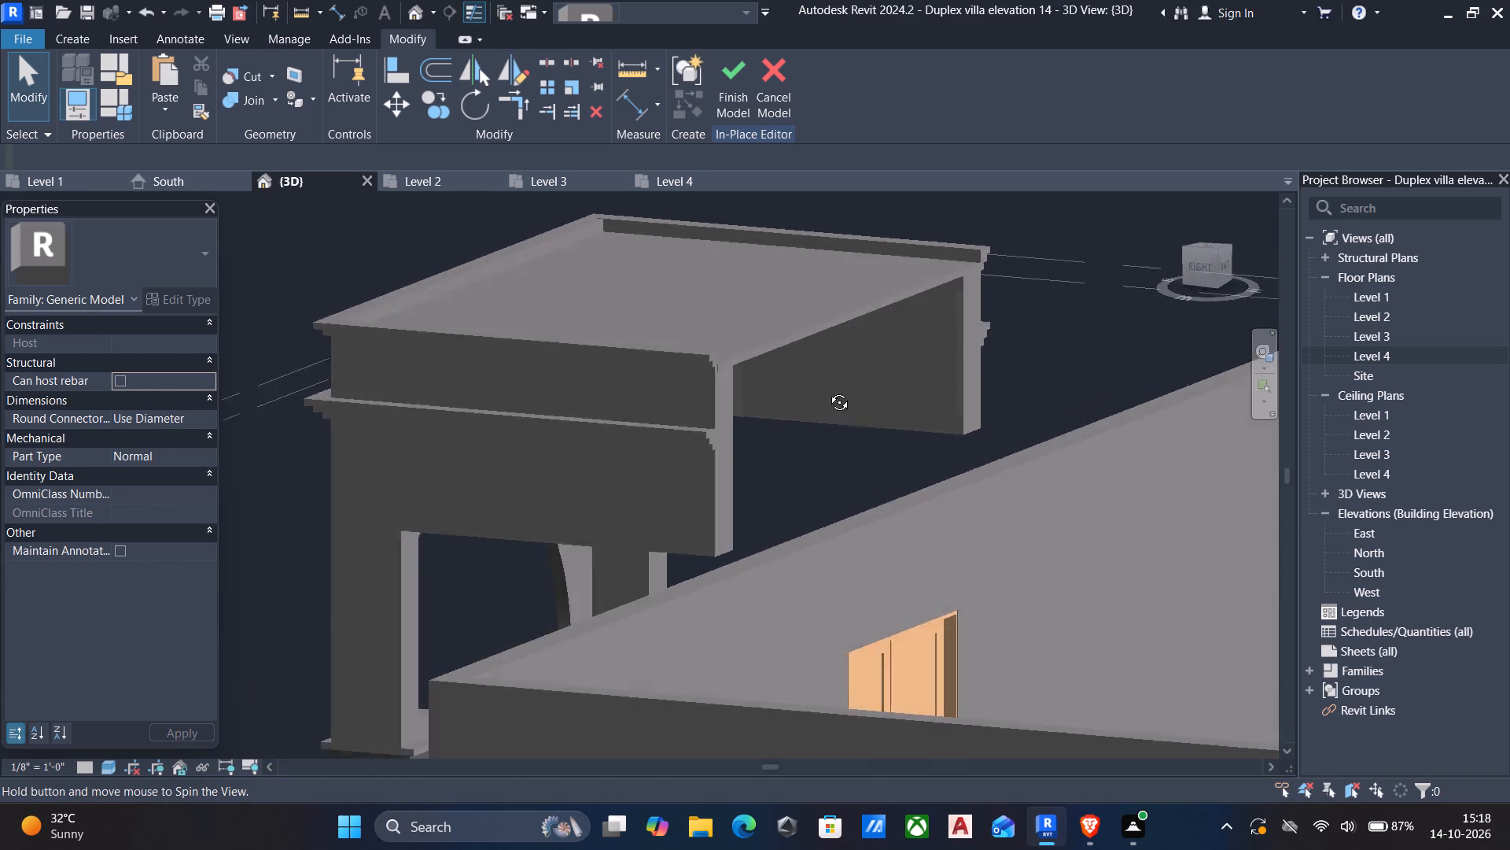
{"action": "middle_click_drag", "start_coordinate": [827, 390], "coordinate": [767, 438], "text": "shift"}
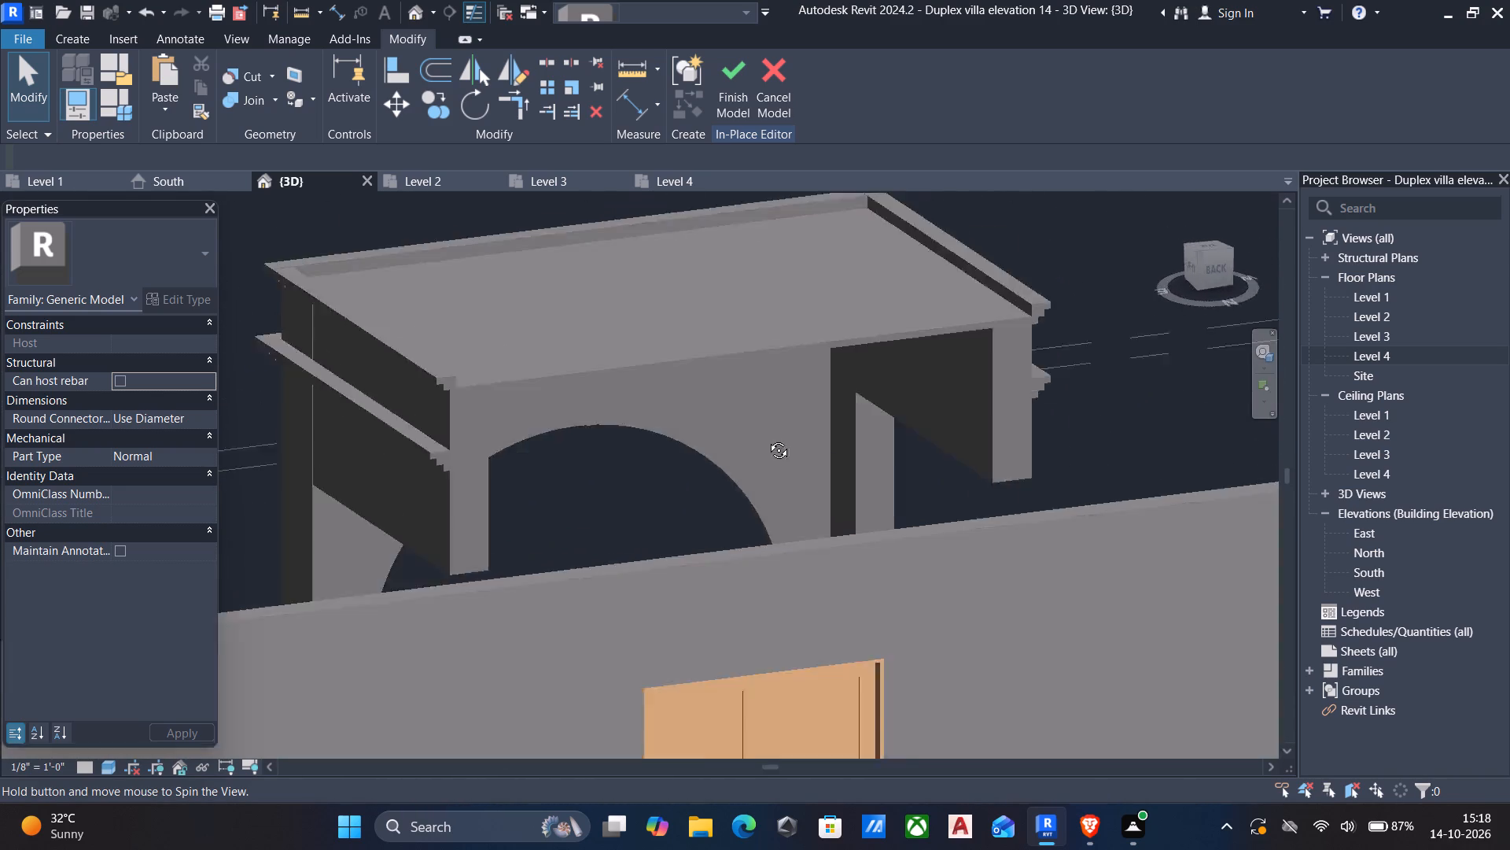
{"action": "middle_click_drag", "start_coordinate": [767, 438], "coordinate": [946, 423], "text": "shift"}
{"action": "middle_click_drag", "start_coordinate": [941, 471], "coordinate": [928, 455]}
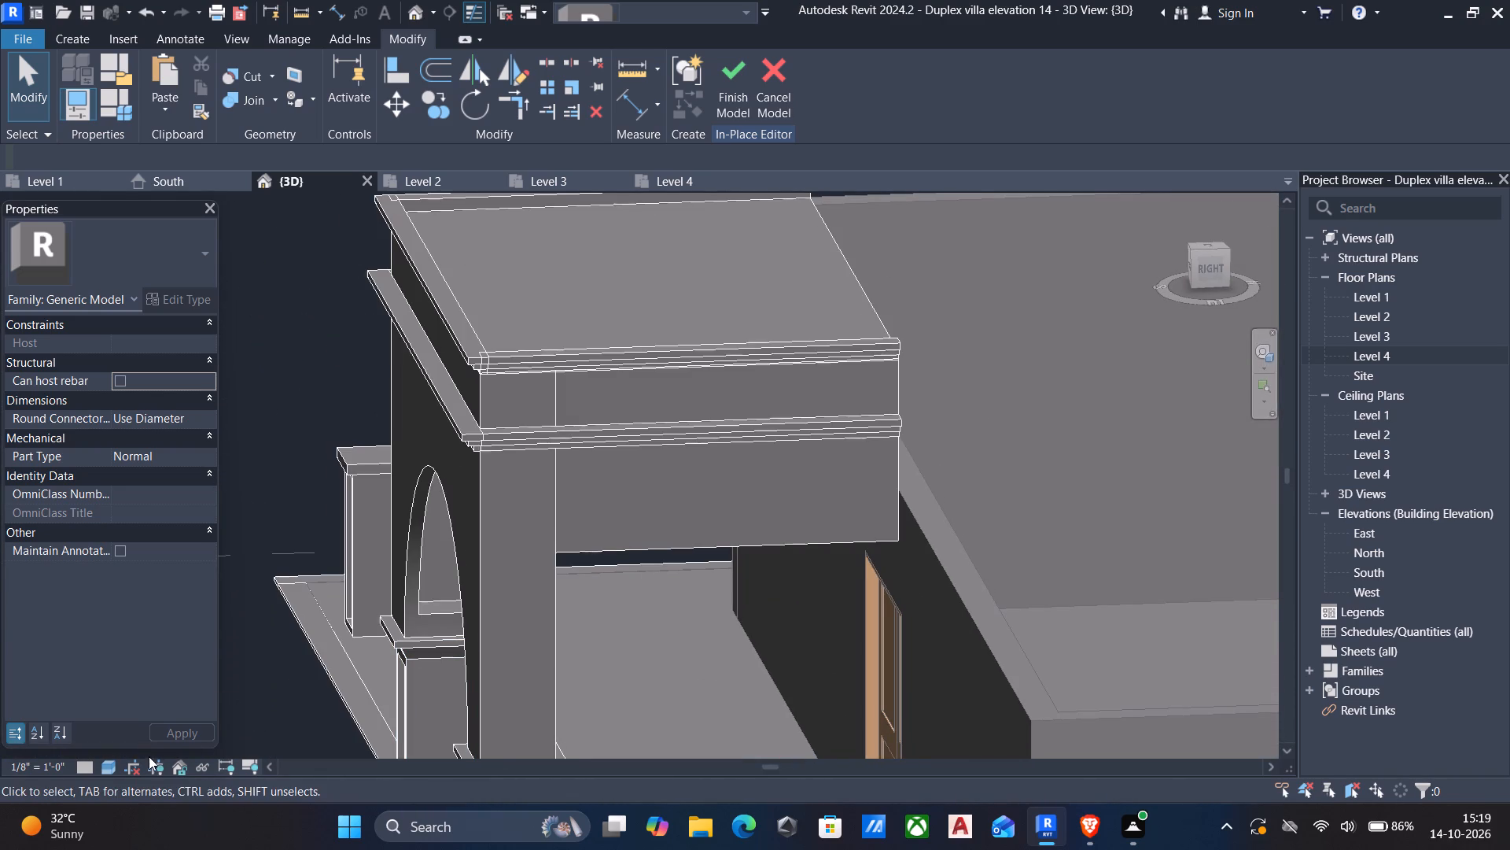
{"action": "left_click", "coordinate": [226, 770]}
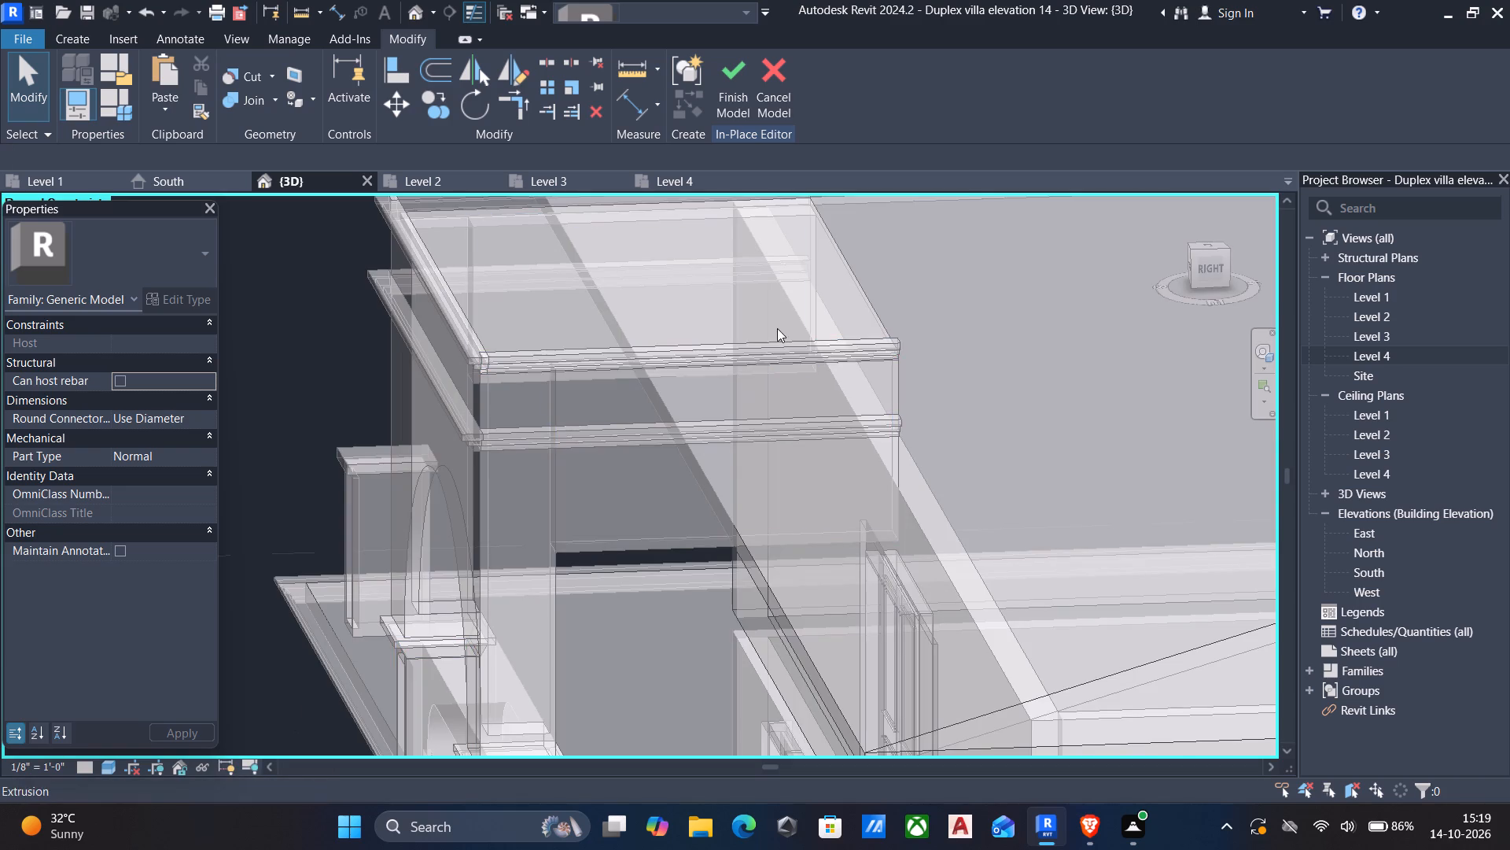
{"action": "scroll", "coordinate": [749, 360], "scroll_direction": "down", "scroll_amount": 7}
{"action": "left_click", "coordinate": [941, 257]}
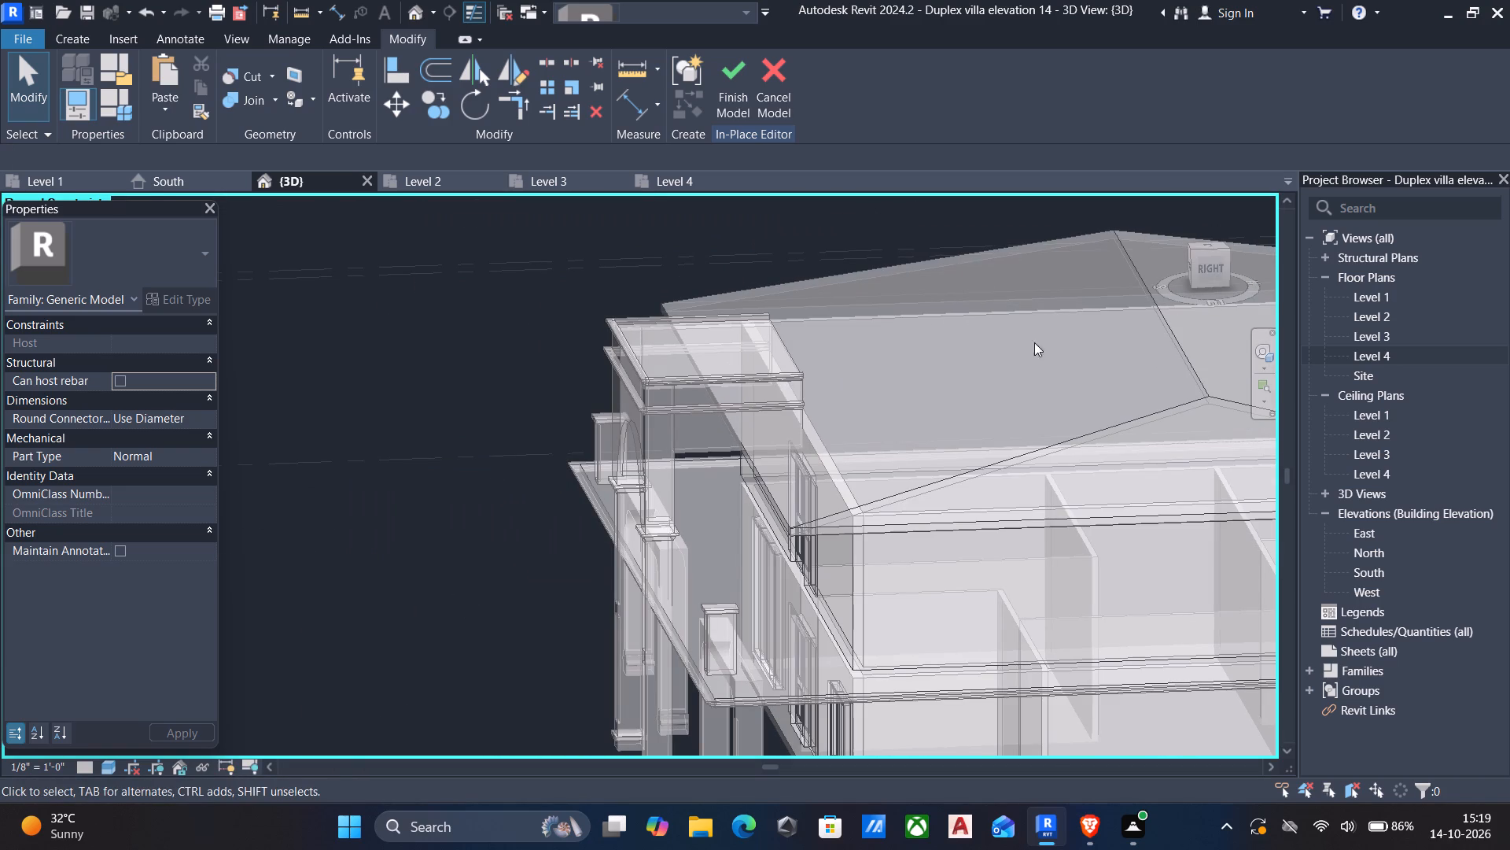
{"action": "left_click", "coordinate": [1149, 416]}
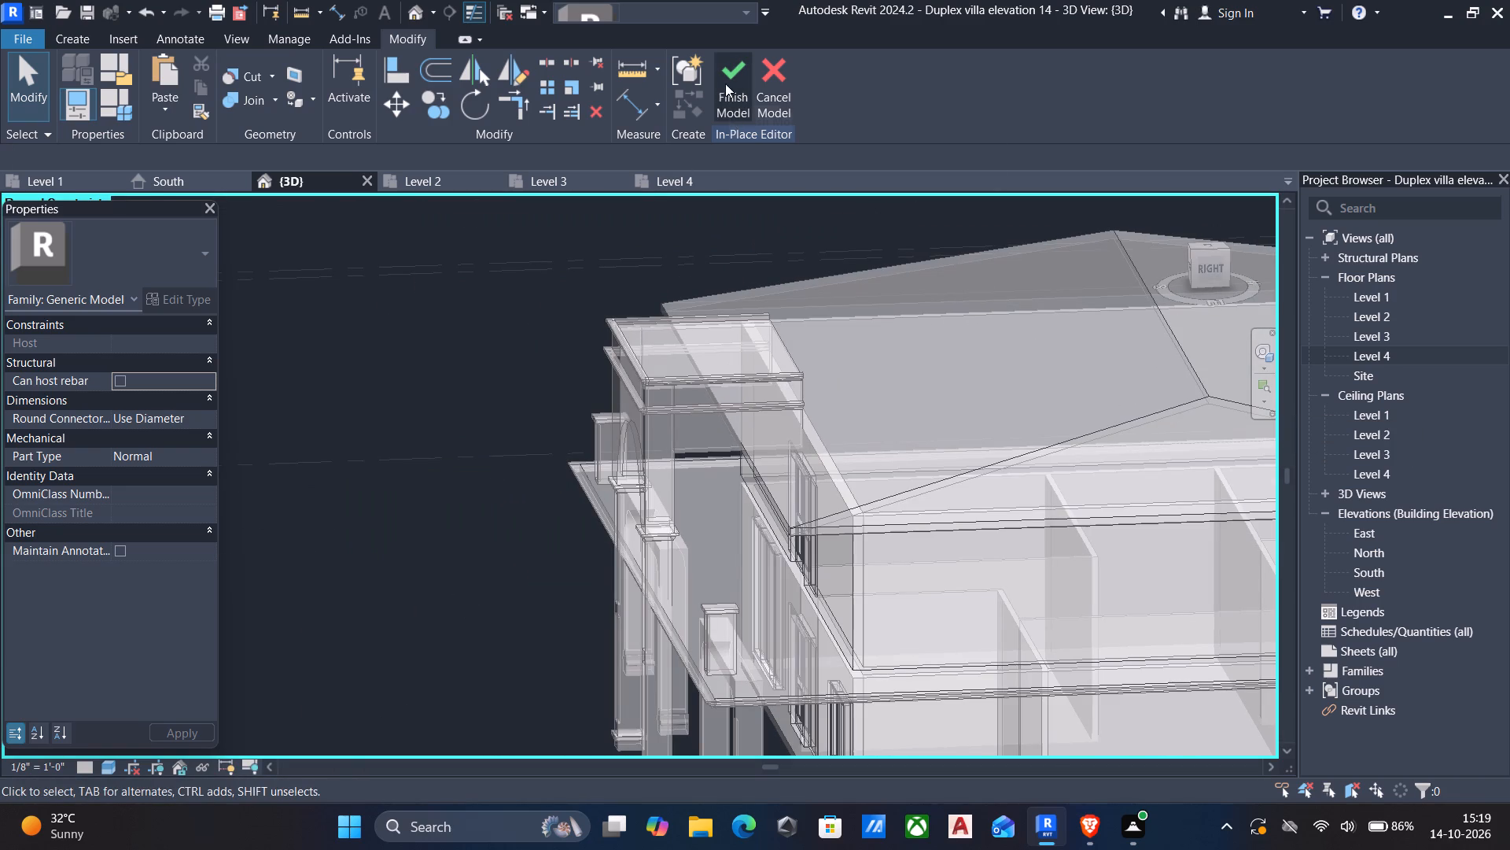
Finish the in-place model and dismiss the save reminder.
{"action": "left_click", "coordinate": [725, 83]}
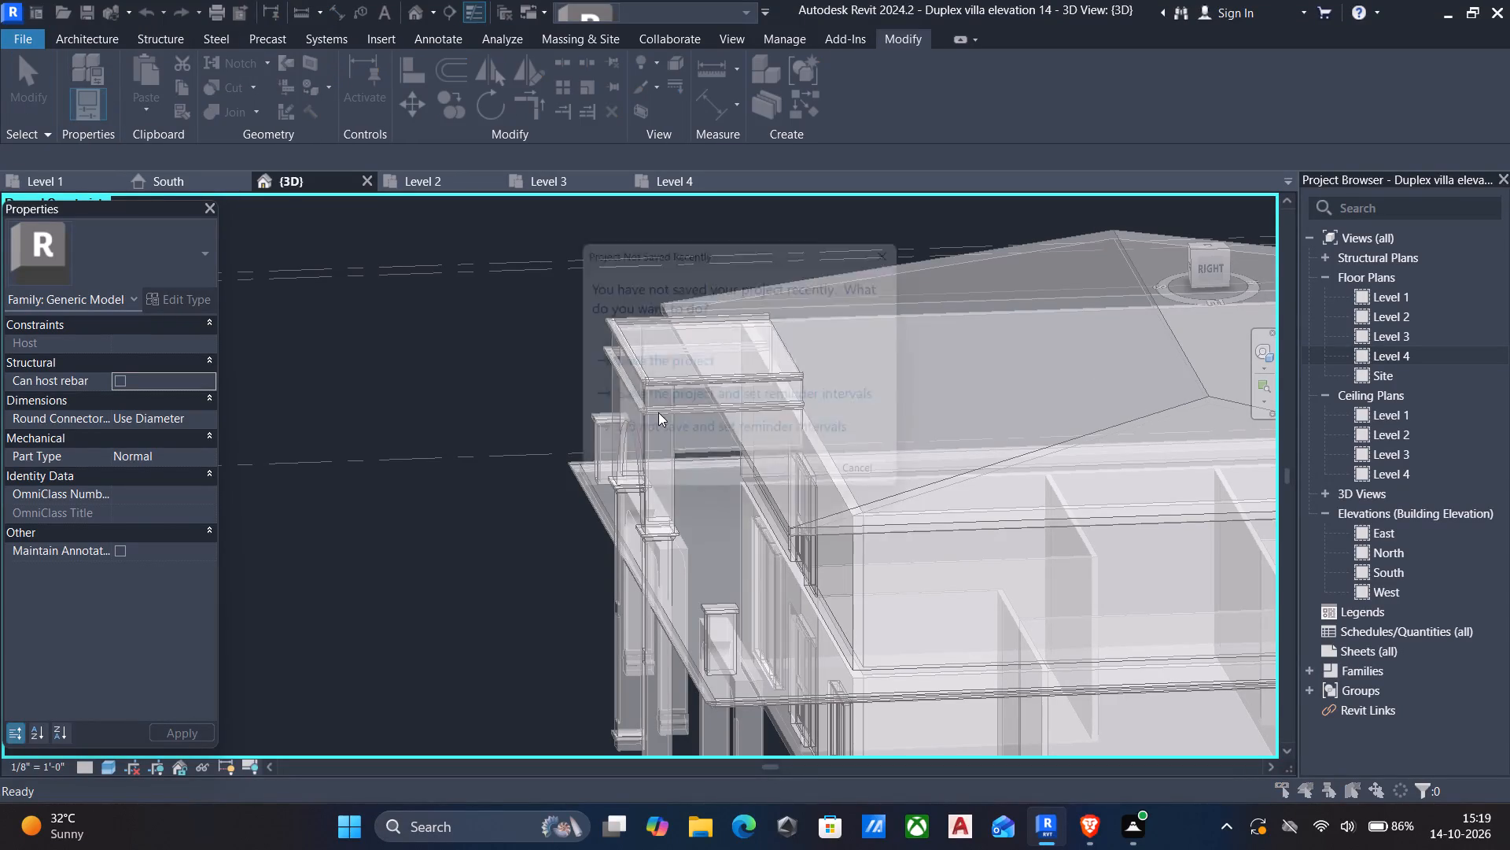
{"action": "left_click", "coordinate": [914, 247]}
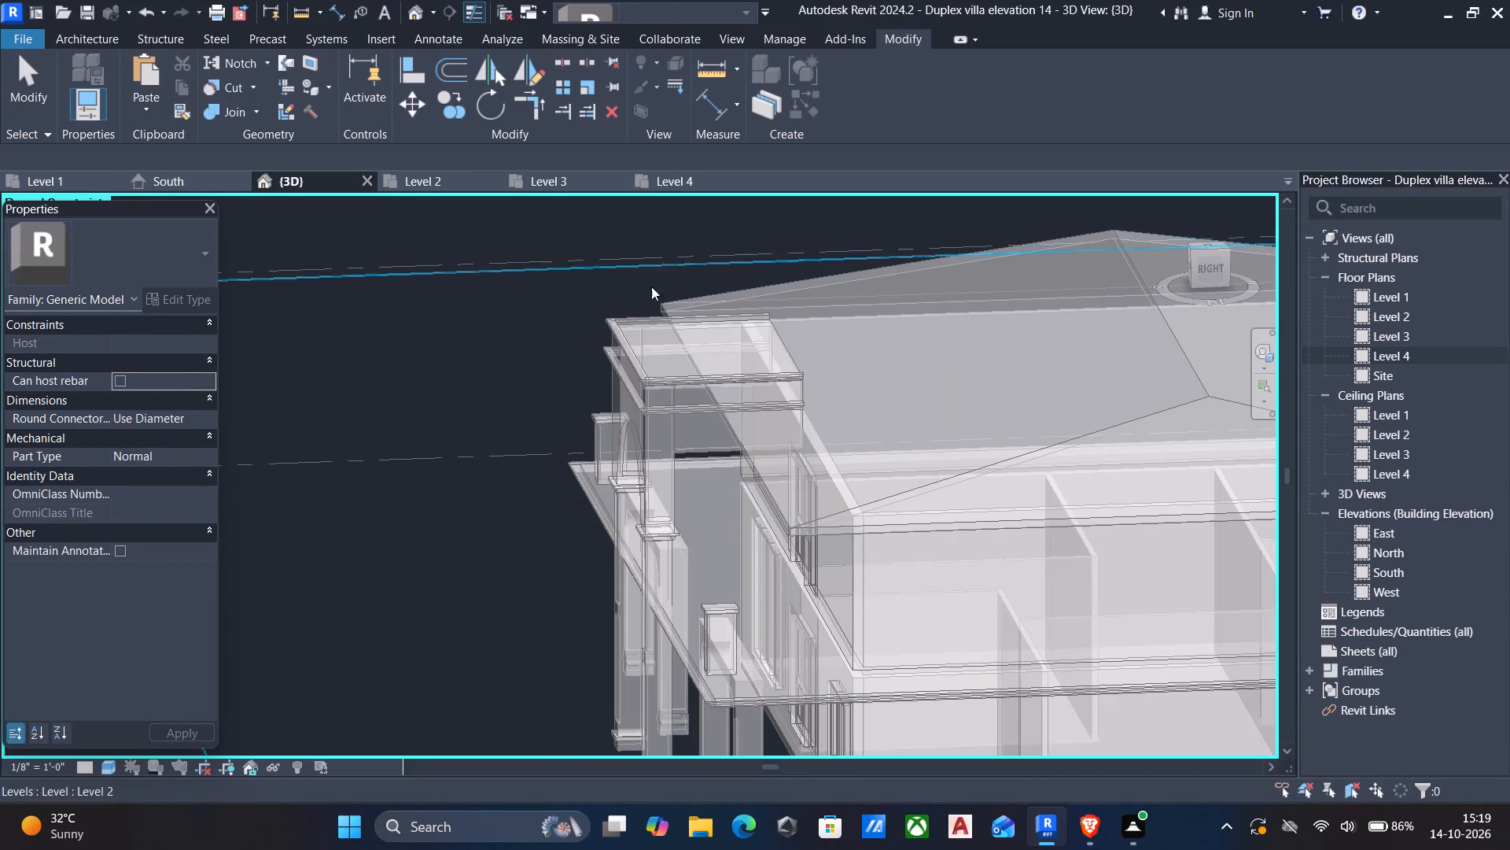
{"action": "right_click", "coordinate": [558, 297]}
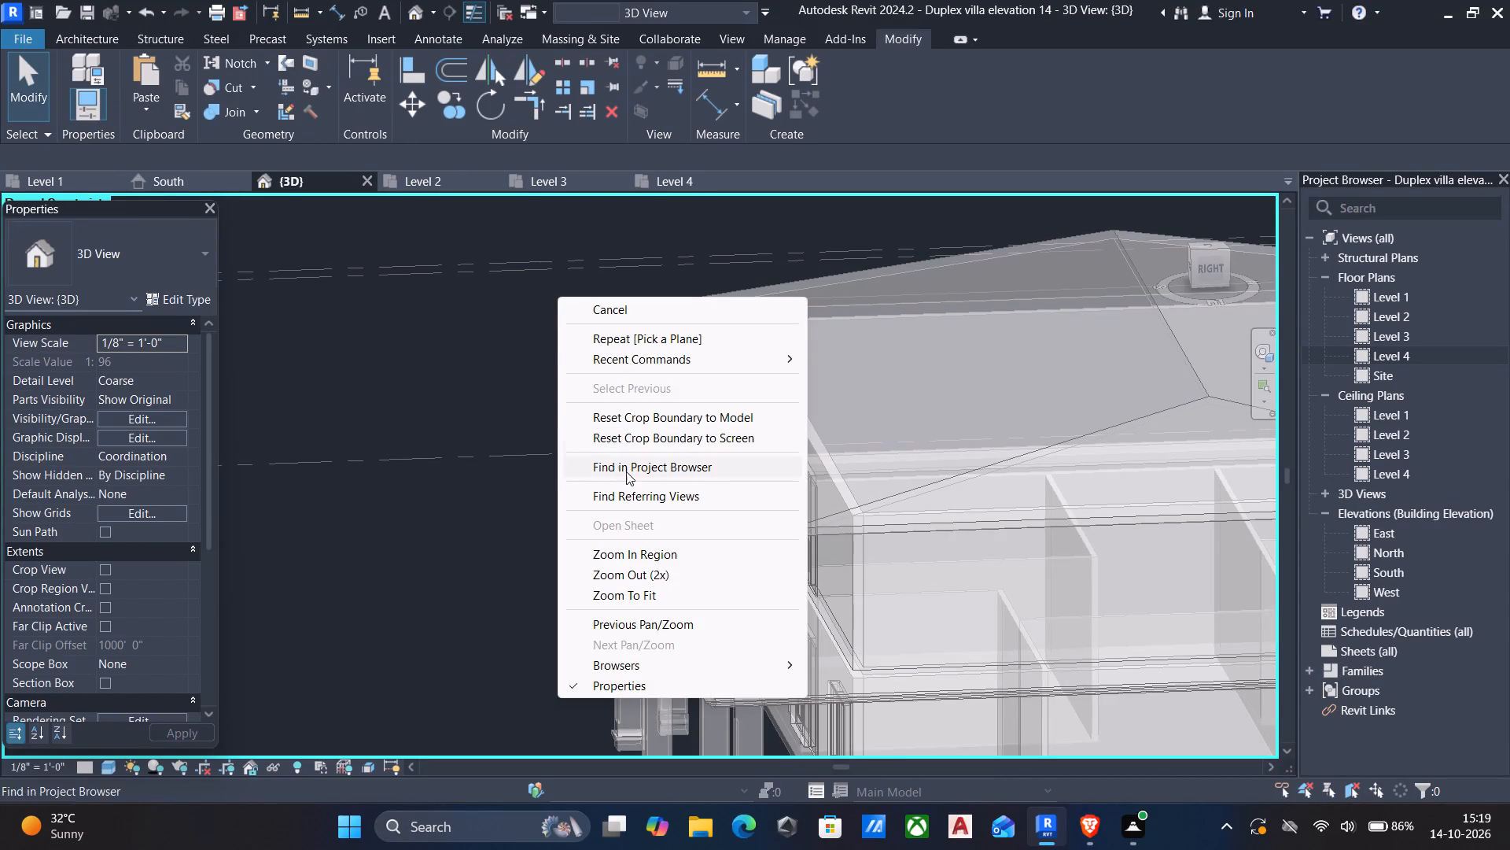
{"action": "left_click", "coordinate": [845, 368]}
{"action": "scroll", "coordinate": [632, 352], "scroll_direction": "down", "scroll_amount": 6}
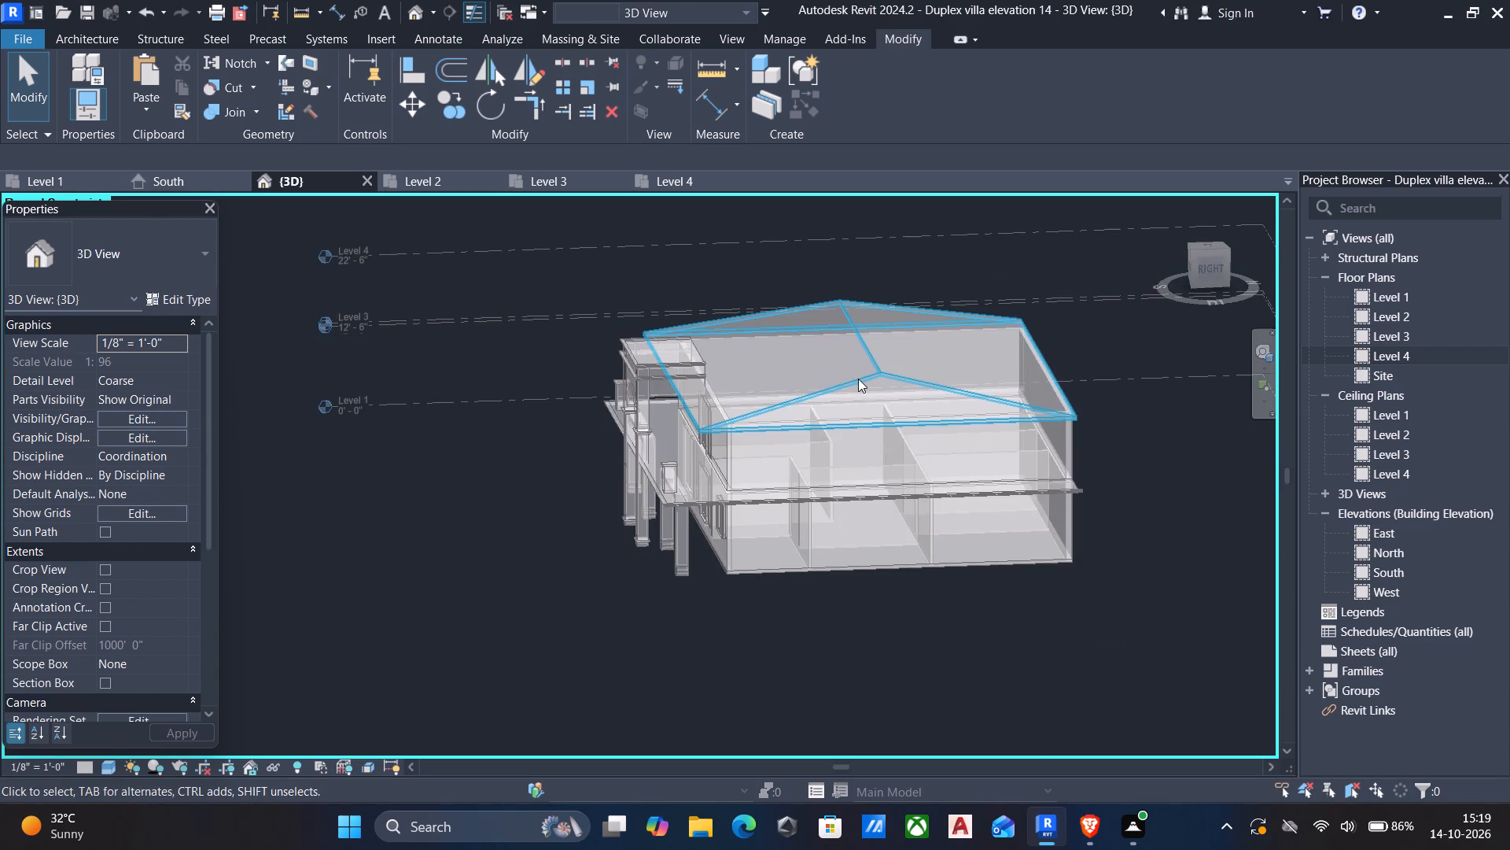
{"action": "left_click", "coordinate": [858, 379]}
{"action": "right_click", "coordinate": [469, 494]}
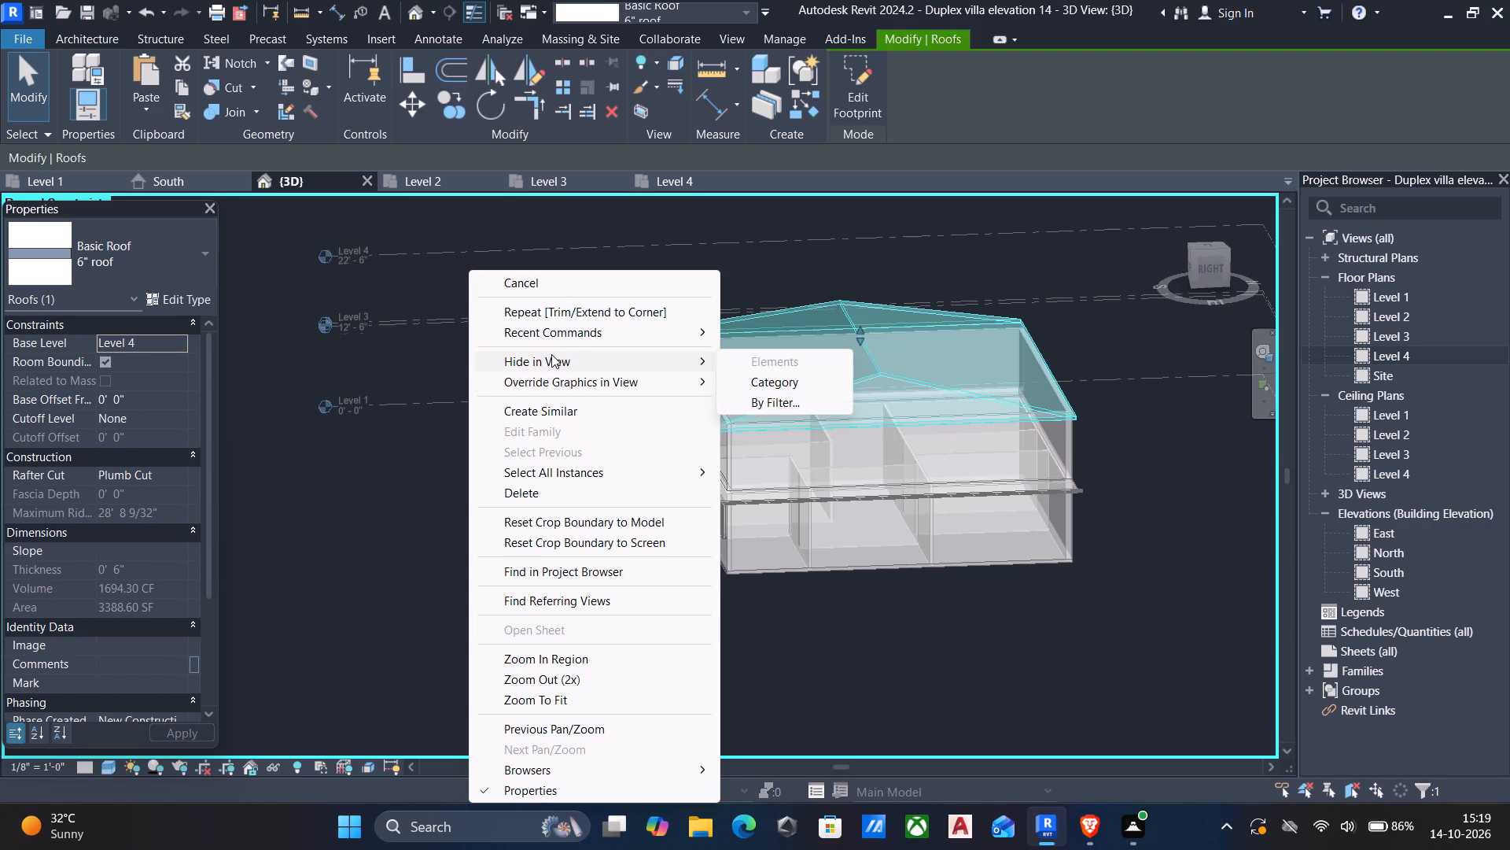
Reveal the hidden elements, unhide the villa's 6" basic roof in the 3D view, and leave the reveal mode.
{"action": "left_click", "coordinate": [296, 766]}
{"action": "left_click", "coordinate": [296, 766]}
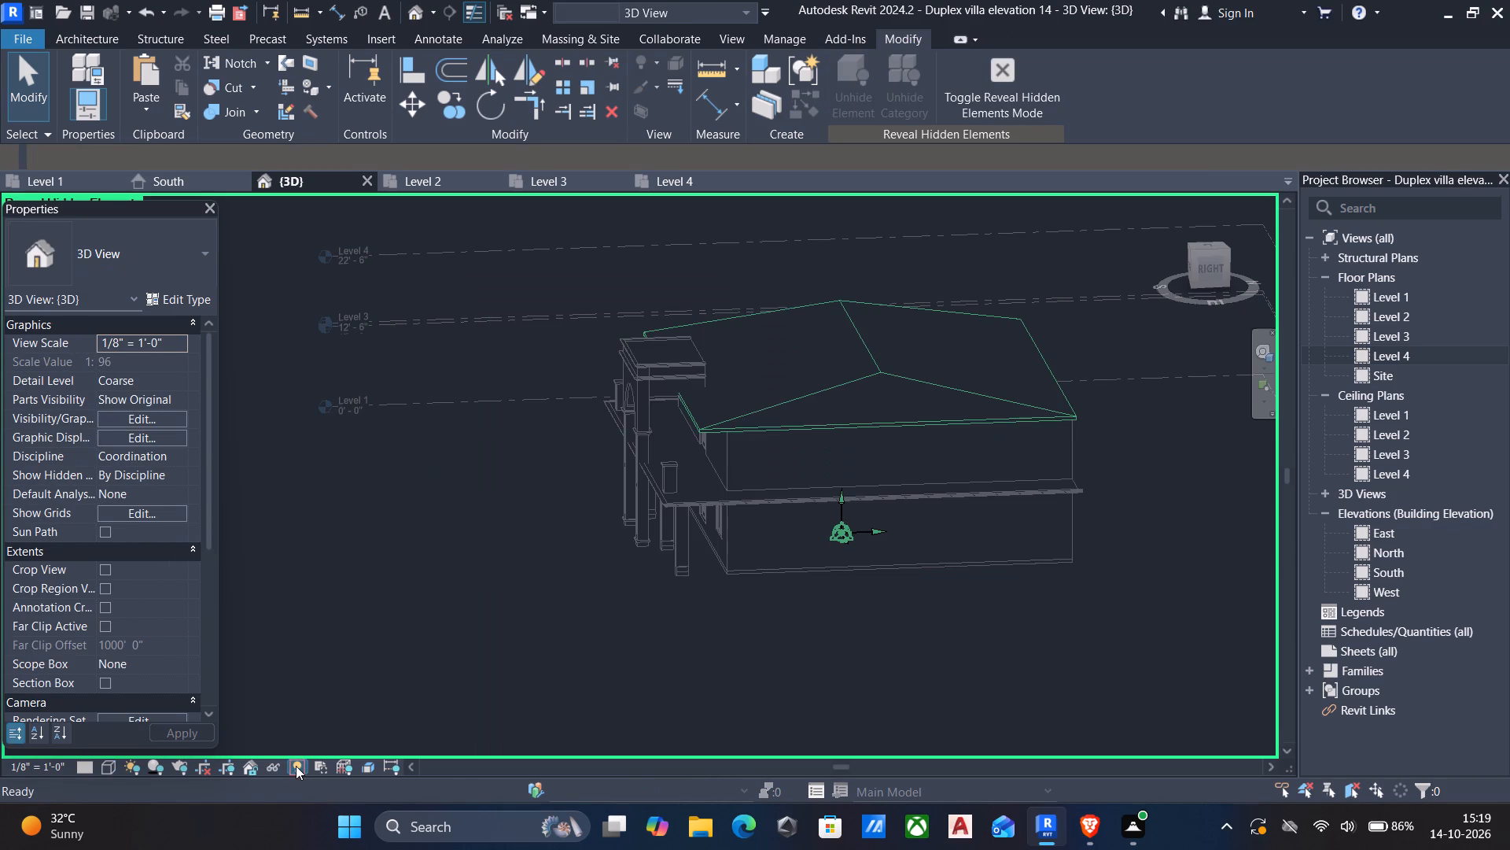
{"action": "left_click", "coordinate": [786, 394]}
{"action": "right_click", "coordinate": [786, 394]}
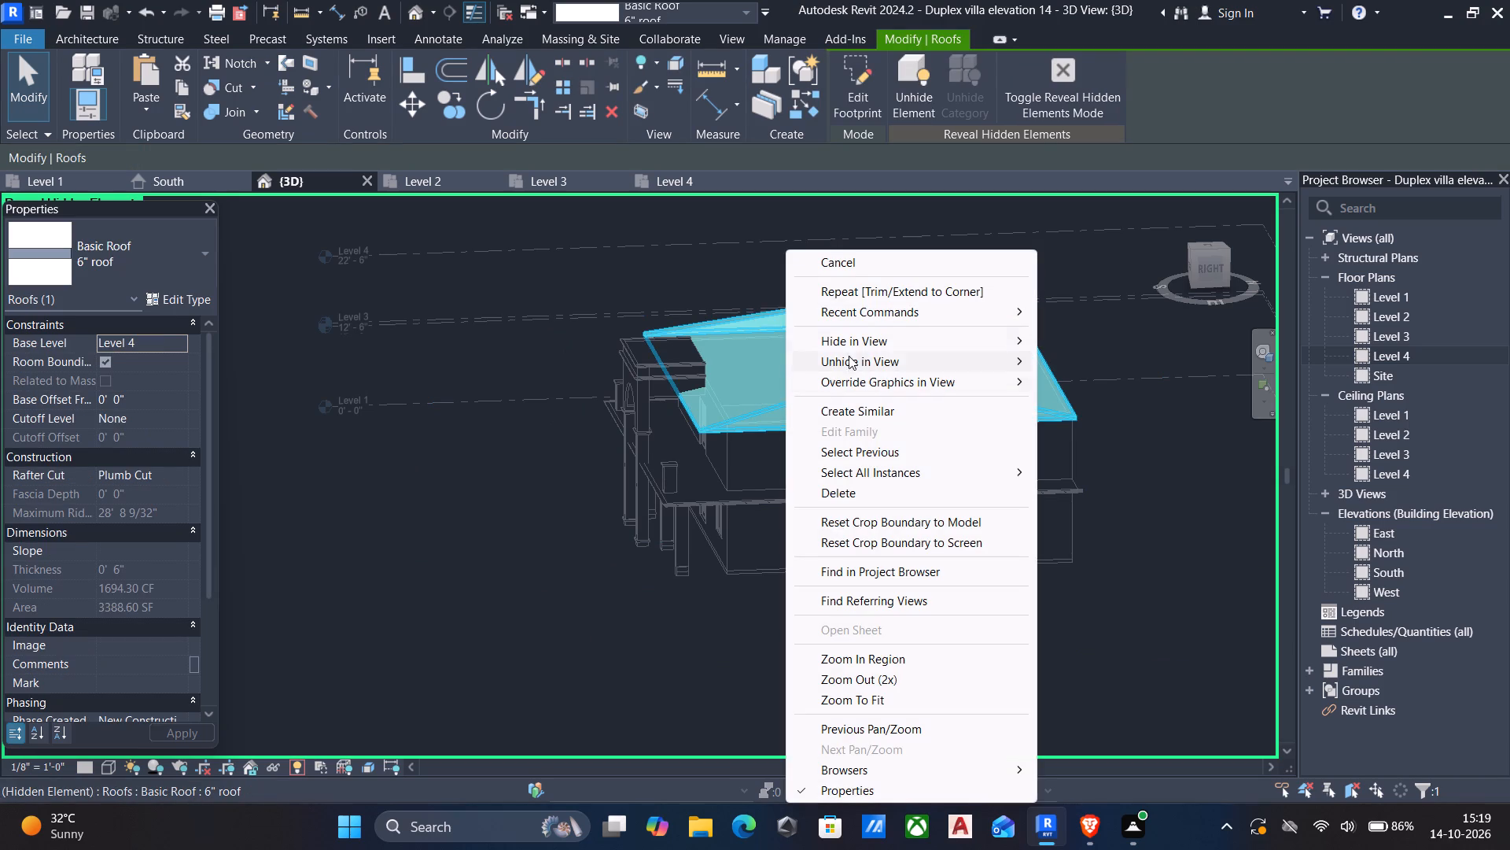
{"action": "left_click", "coordinate": [848, 360]}
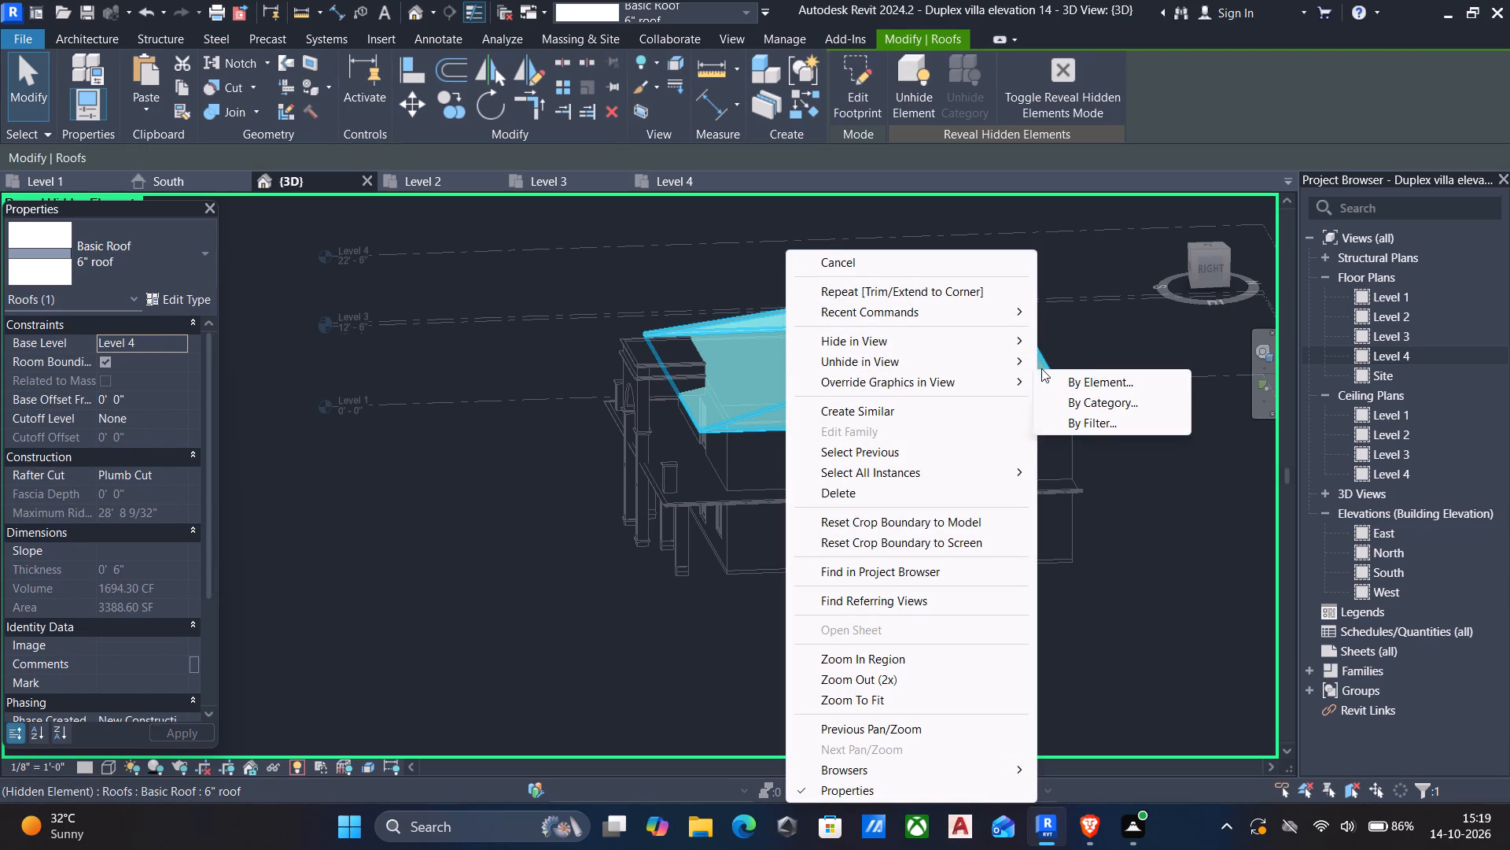
{"action": "left_click", "coordinate": [893, 366]}
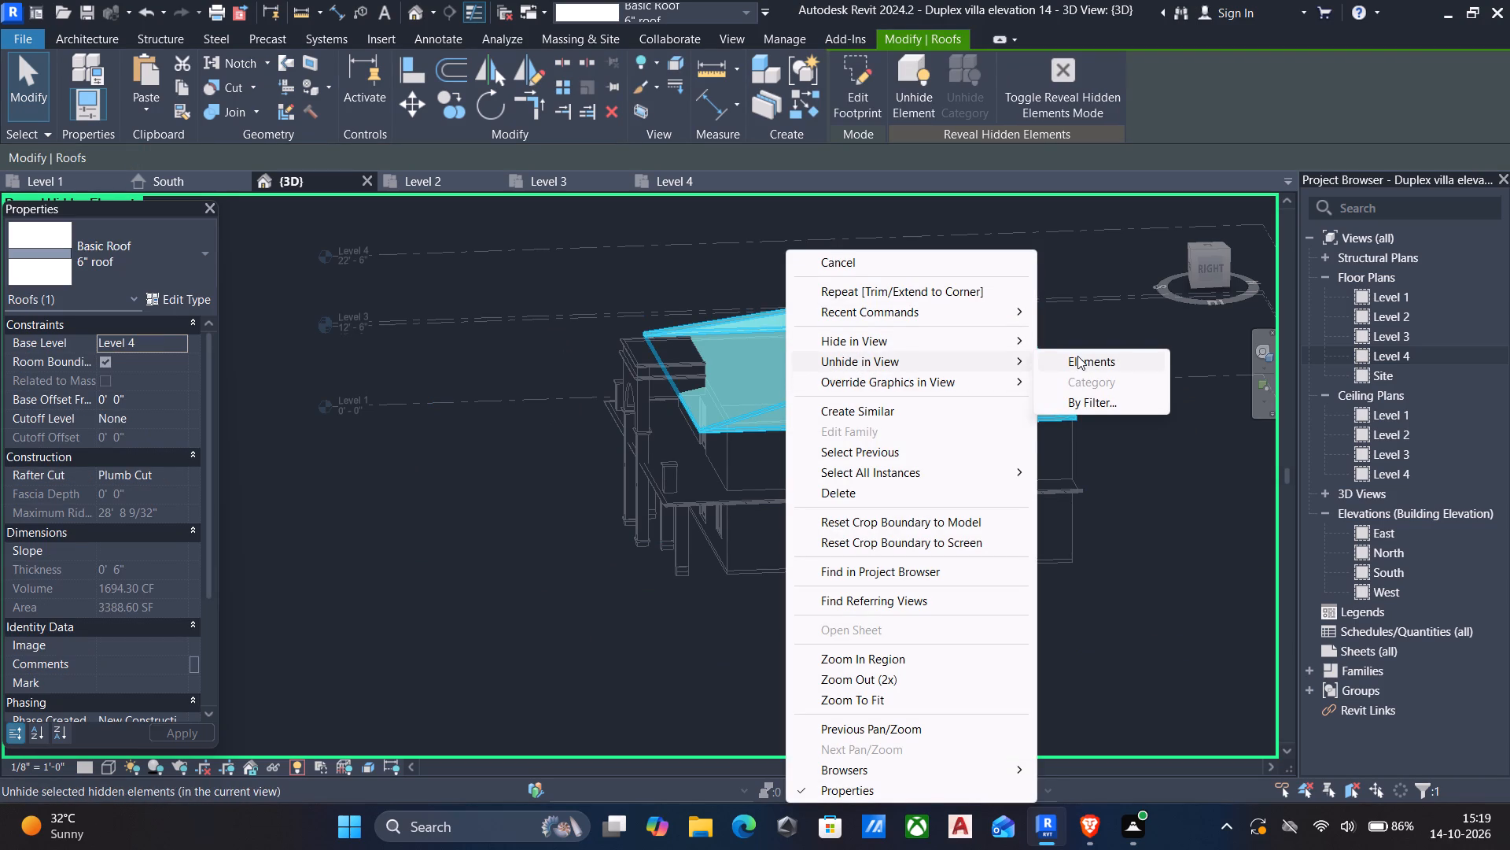
{"action": "left_click", "coordinate": [1077, 356]}
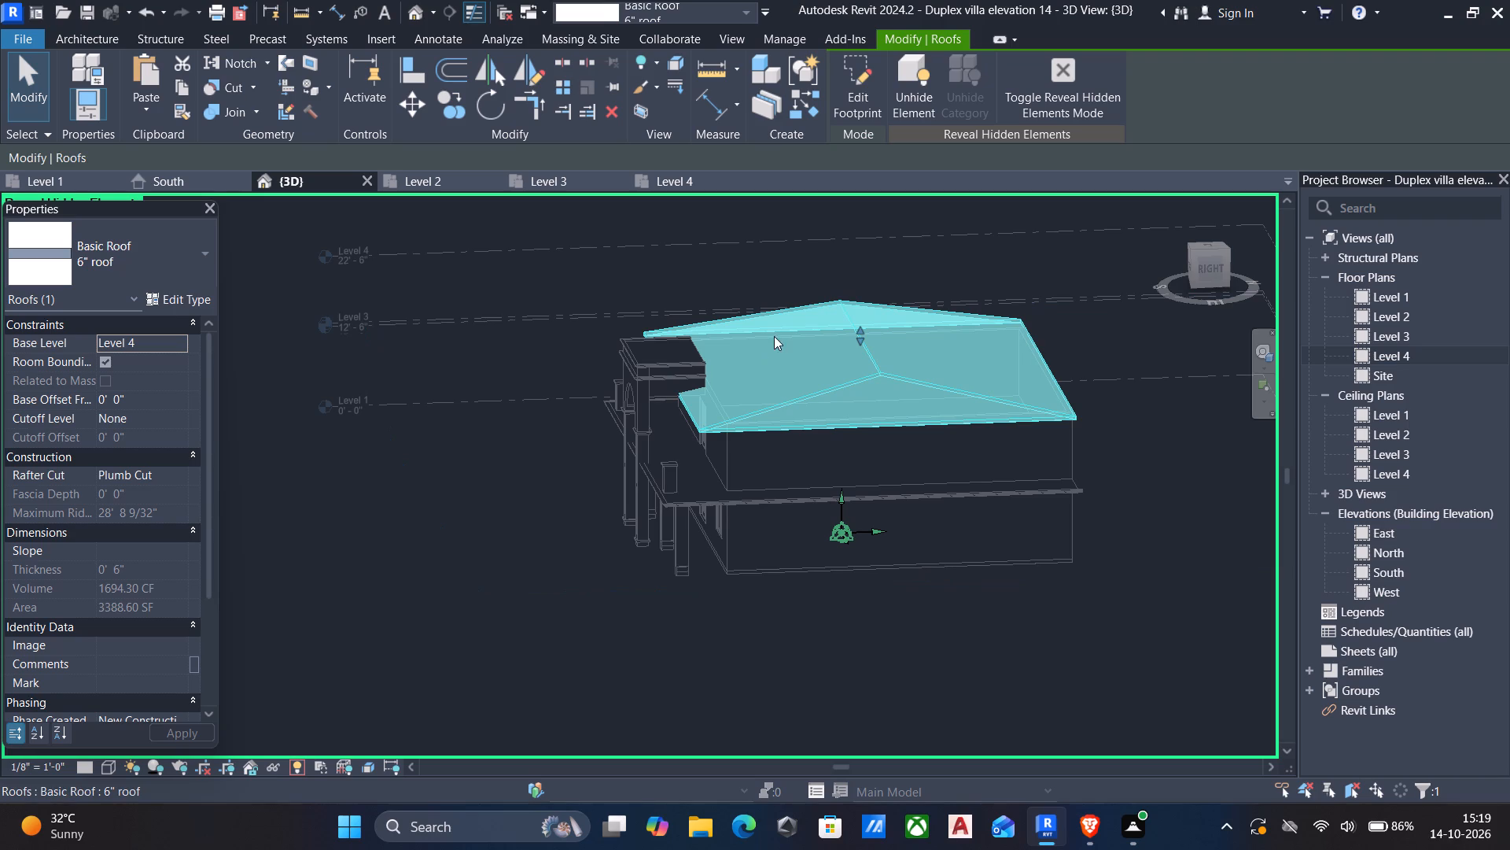
{"action": "key", "text": "Escape"}
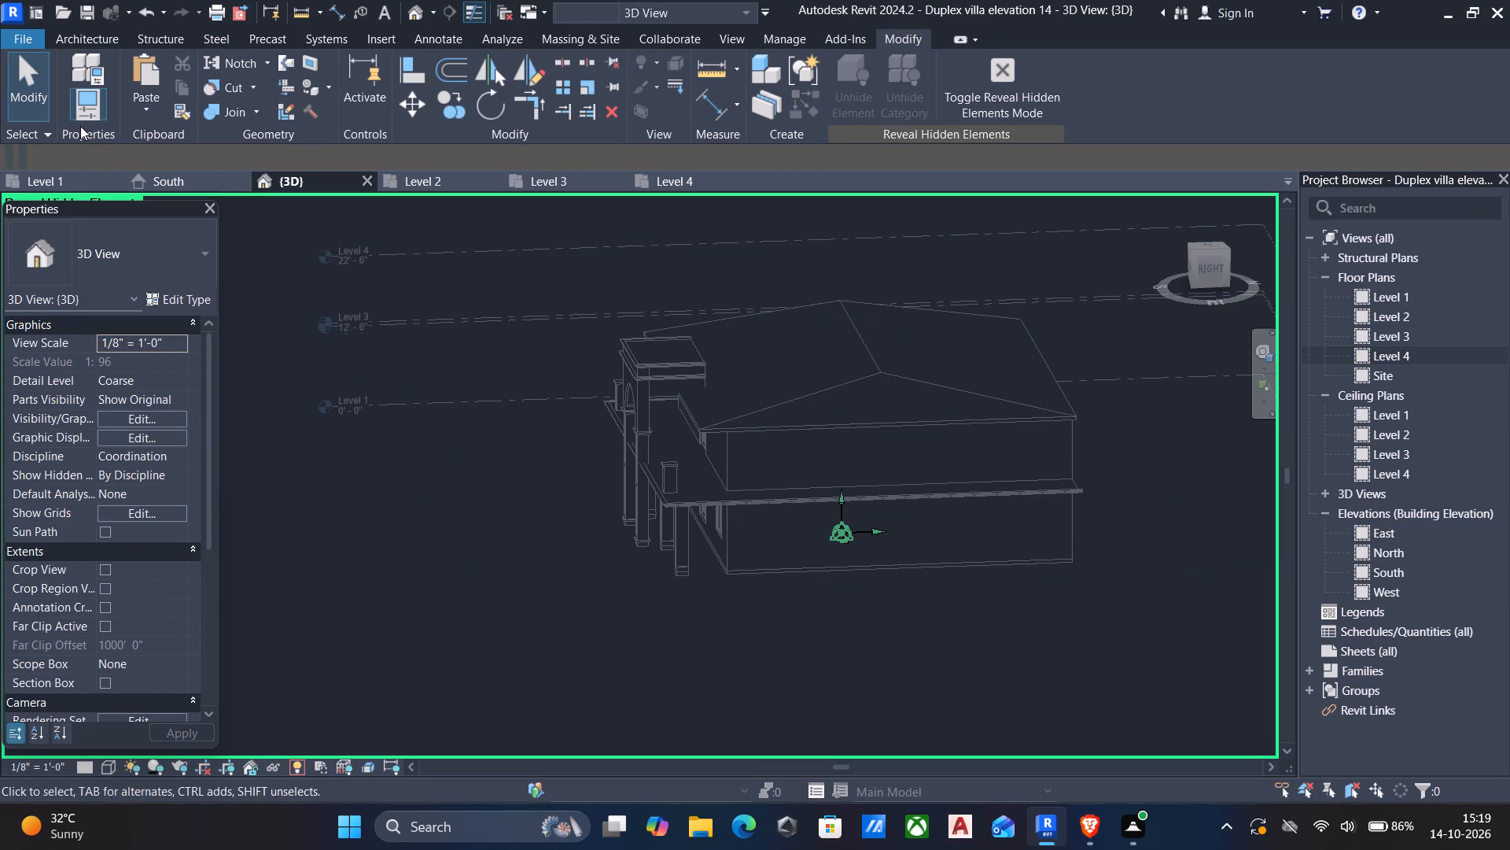
{"action": "left_click", "coordinate": [420, 14]}
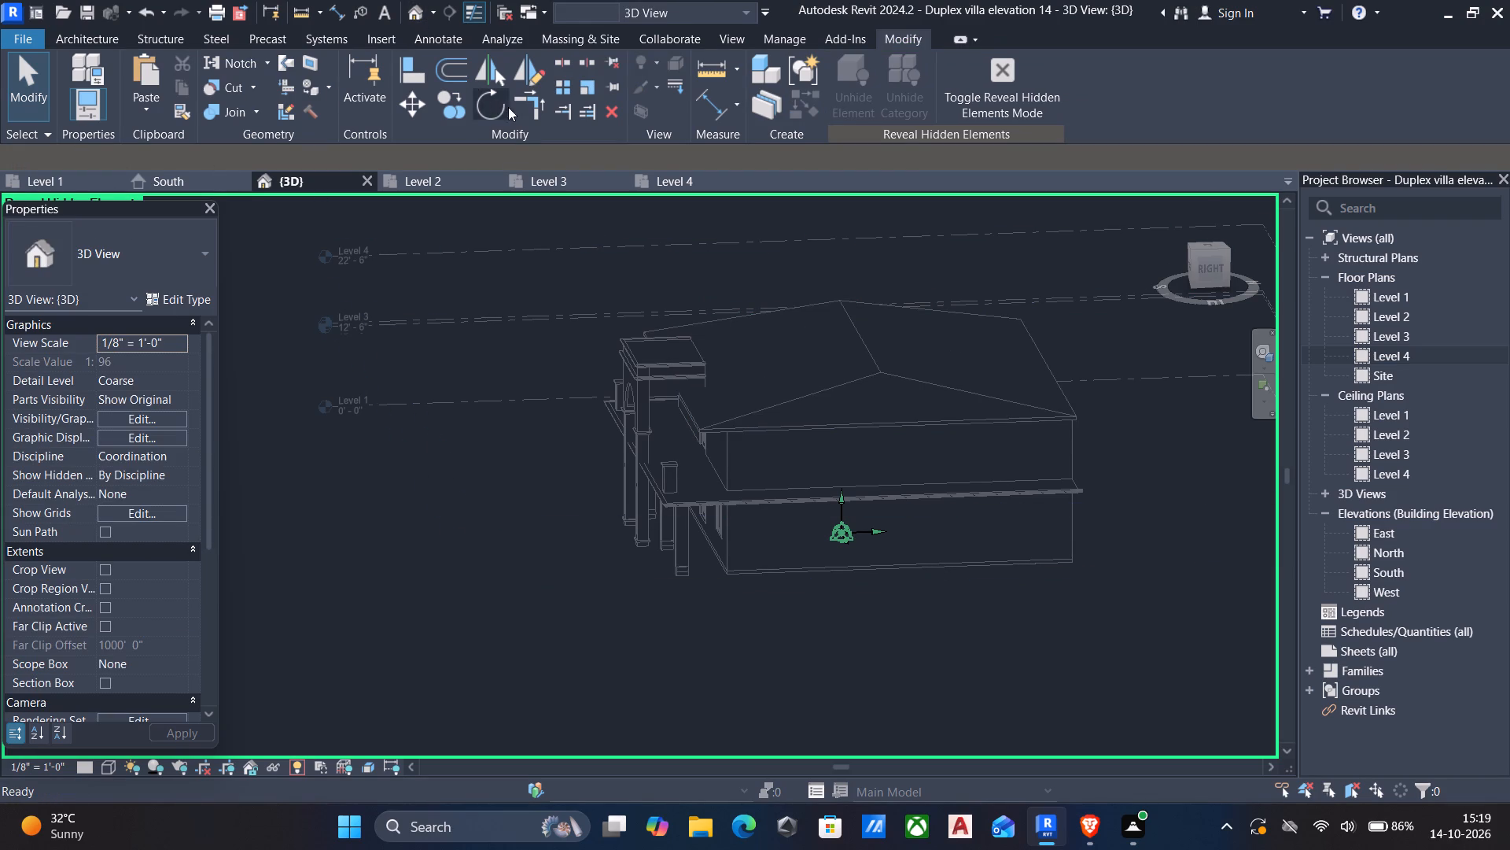
{"action": "left_click", "coordinate": [410, 3]}
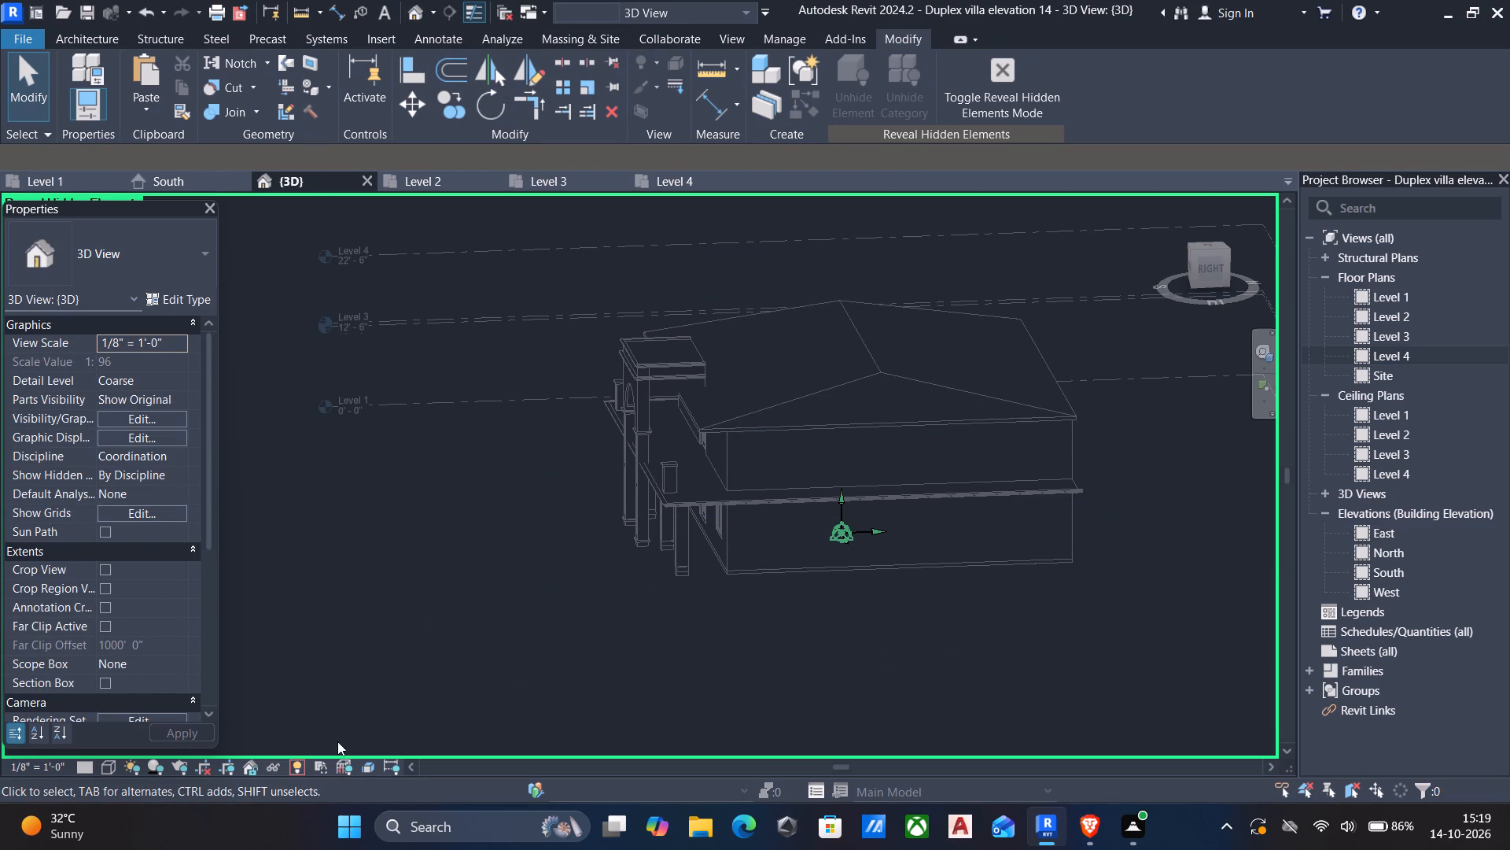
{"action": "left_click", "coordinate": [300, 767]}
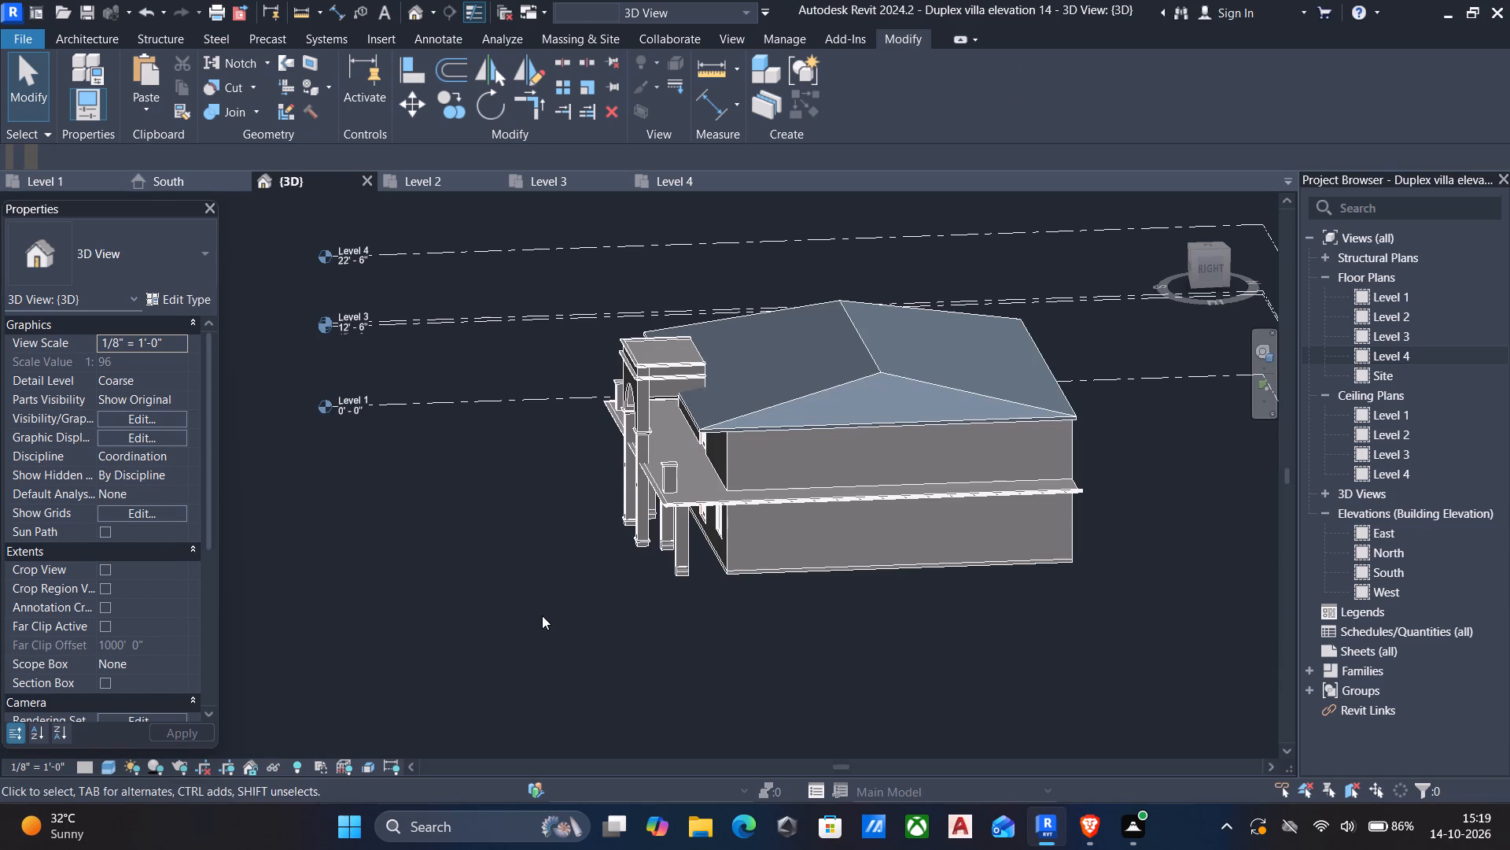
Reopen the generic model of the front arched projection for in-place editing.
{"action": "middle_click_drag", "start_coordinate": [542, 615], "coordinate": [495, 631], "text": "shift"}
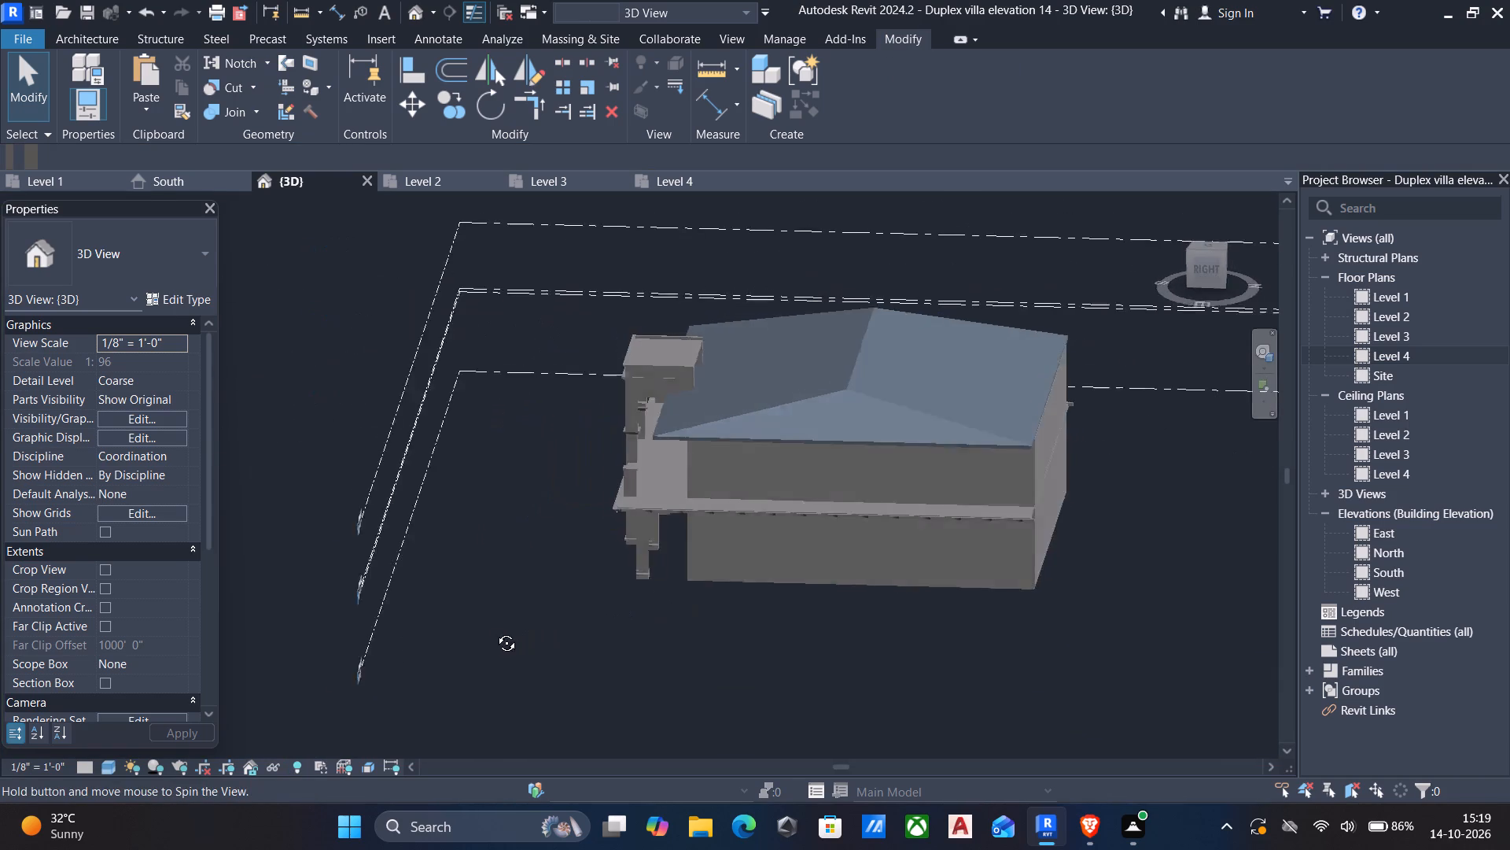
{"action": "middle_click_drag", "start_coordinate": [495, 631], "coordinate": [448, 621], "text": "shift"}
{"action": "scroll", "coordinate": [617, 447], "scroll_direction": "up", "scroll_amount": 5}
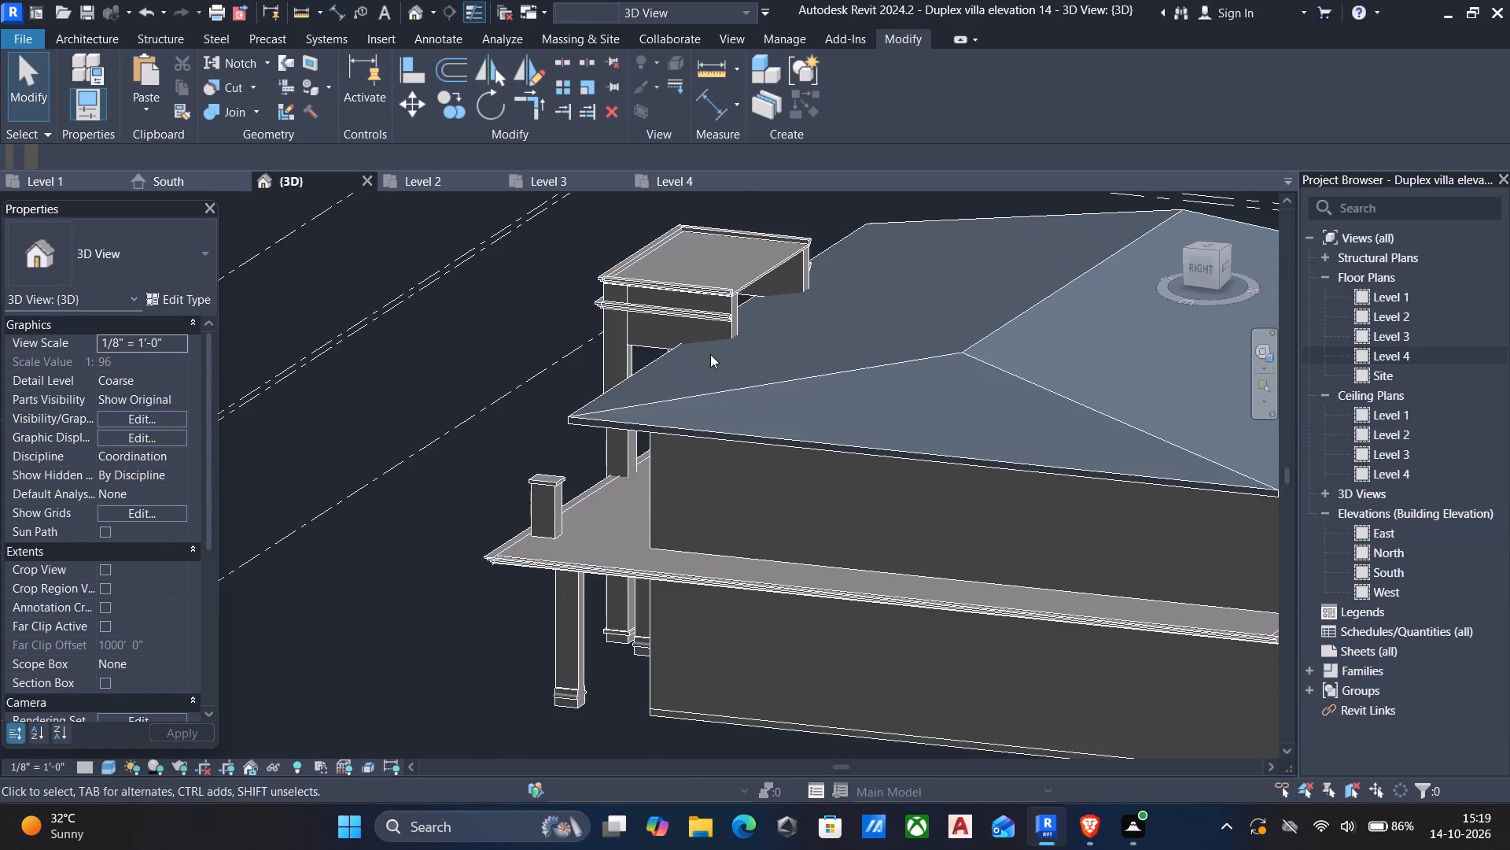
{"action": "scroll", "coordinate": [721, 354], "scroll_direction": "up", "scroll_amount": 6}
{"action": "middle_click_drag", "start_coordinate": [720, 359], "coordinate": [719, 400]}
{"action": "scroll", "coordinate": [704, 428], "scroll_direction": "down", "scroll_amount": 3}
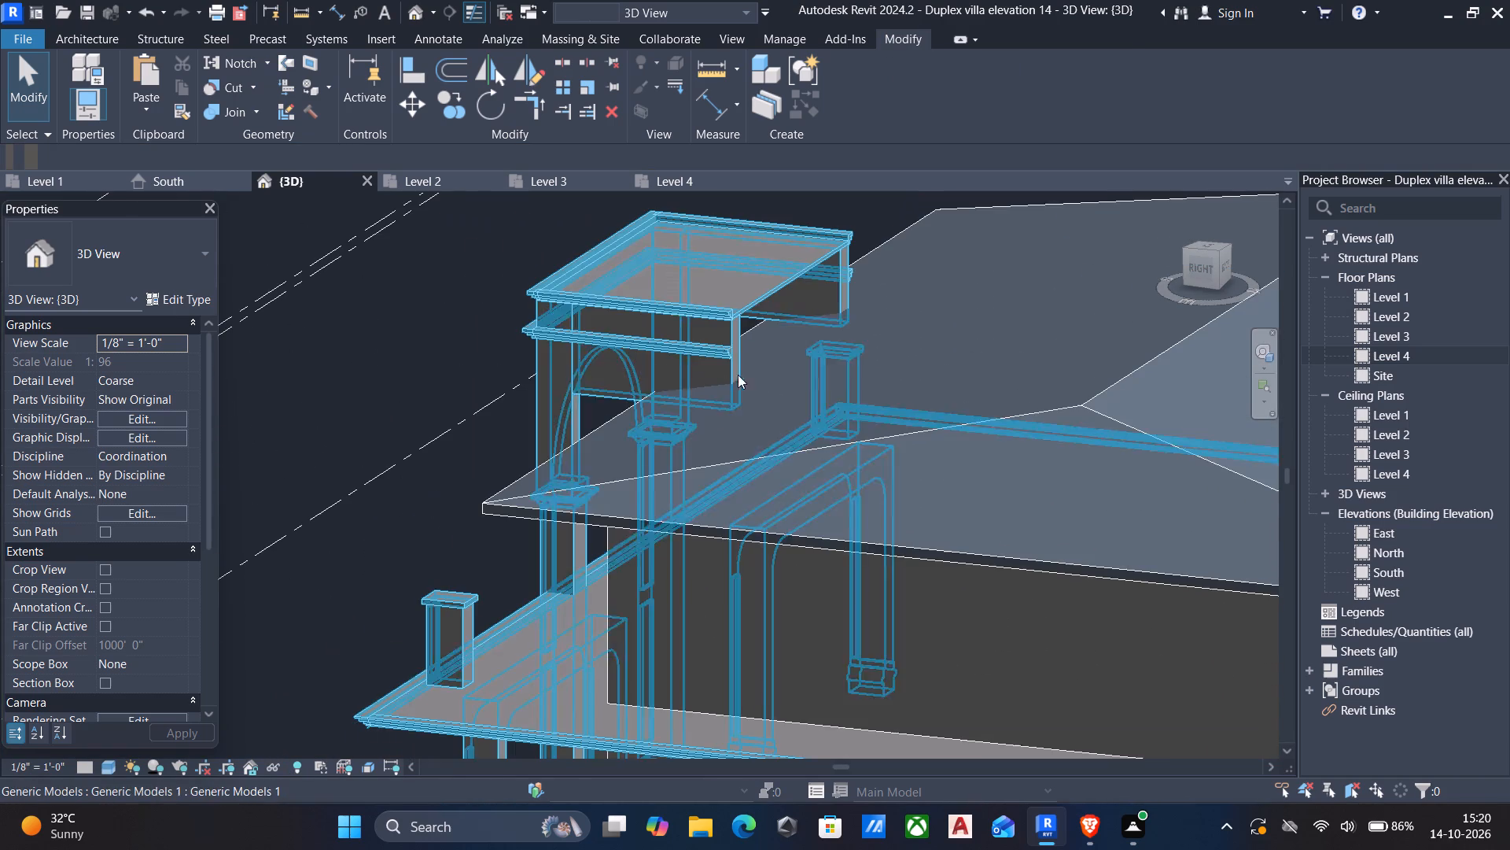
{"action": "scroll", "coordinate": [858, 312], "scroll_direction": "up", "scroll_amount": 5}
{"action": "middle_click_drag", "start_coordinate": [845, 316], "coordinate": [834, 457]}
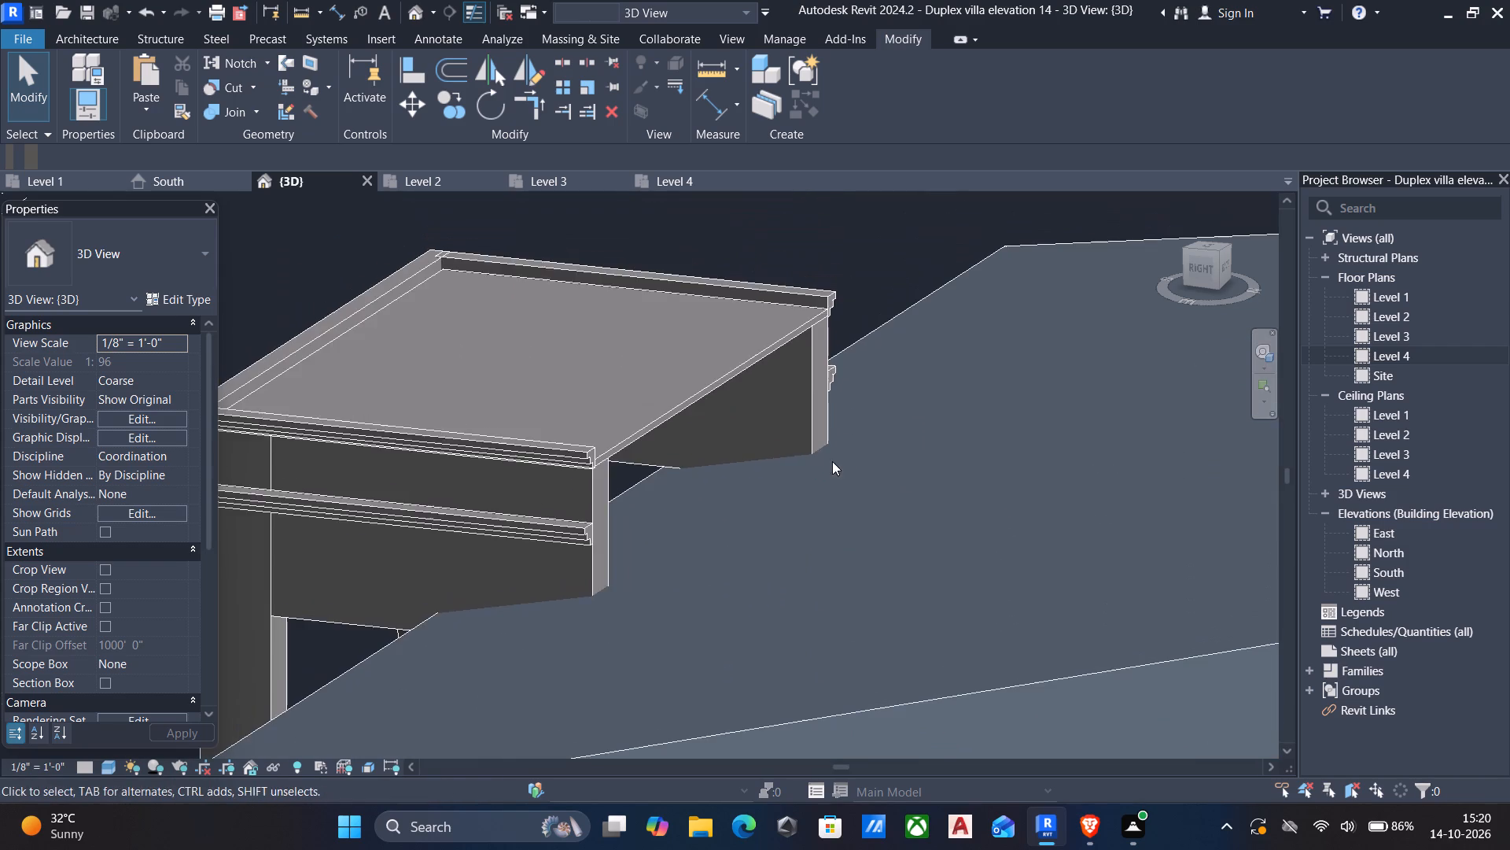
{"action": "scroll", "coordinate": [801, 426], "scroll_direction": "up", "scroll_amount": 2}
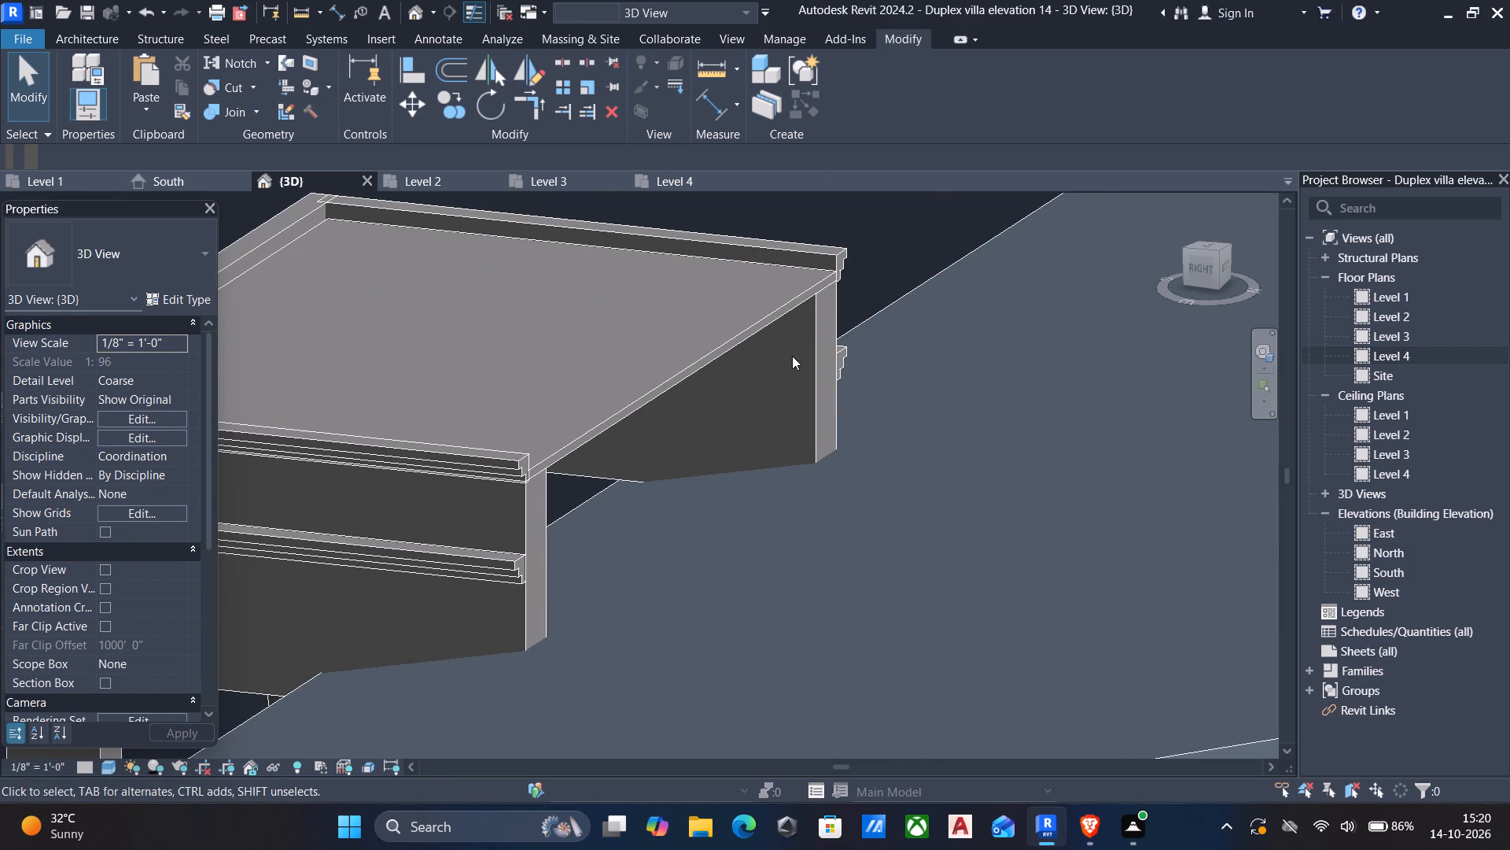
{"action": "left_click", "coordinate": [735, 334]}
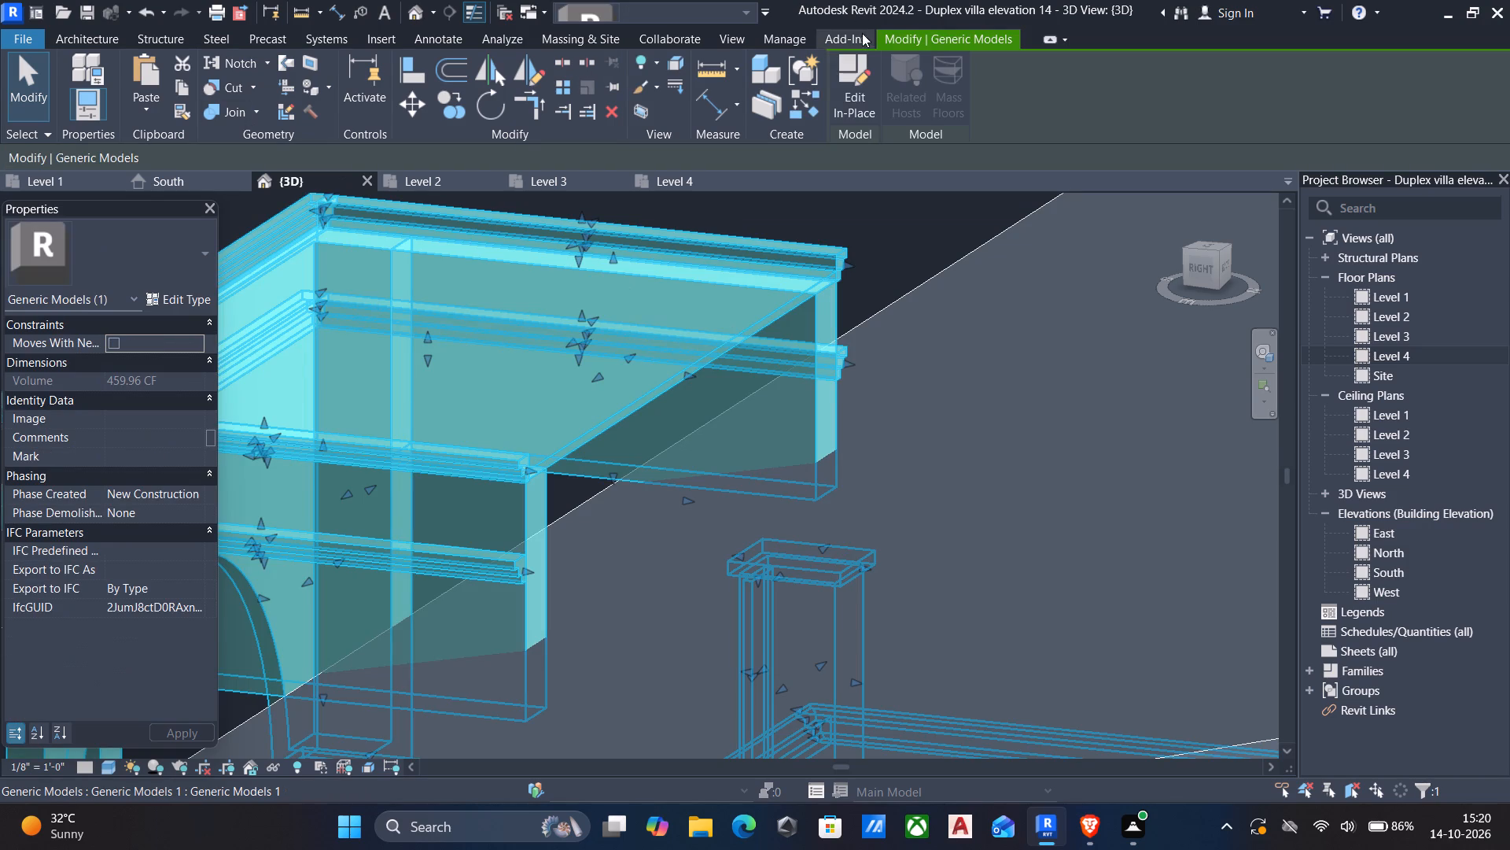
{"action": "left_click", "coordinate": [854, 68]}
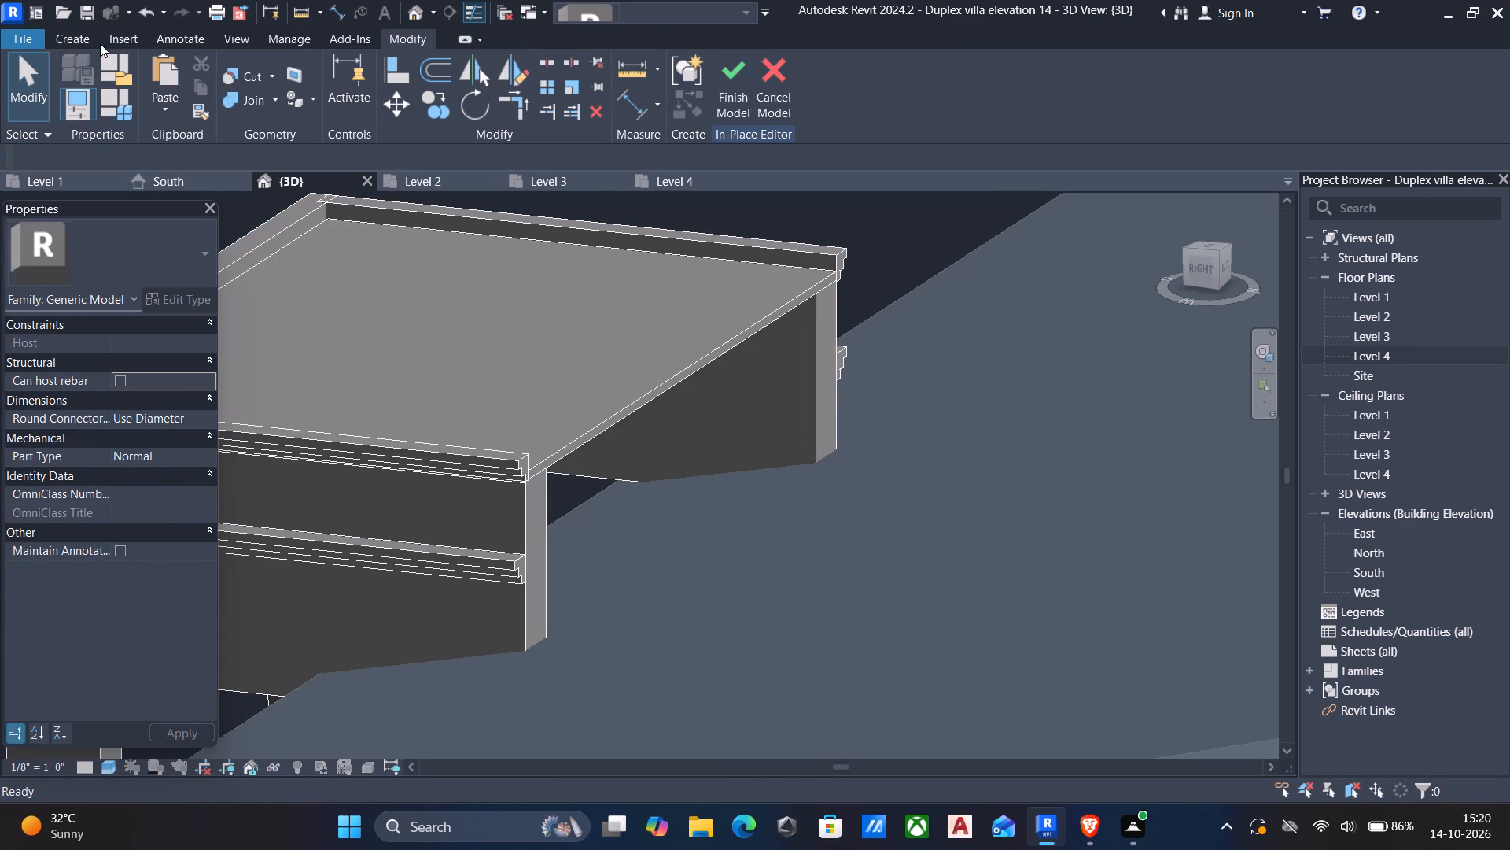
Start a solid extrusion using the back end face of the front projection's side walls as its work plane.
{"action": "left_click", "coordinate": [72, 38]}
{"action": "left_click", "coordinate": [169, 76]}
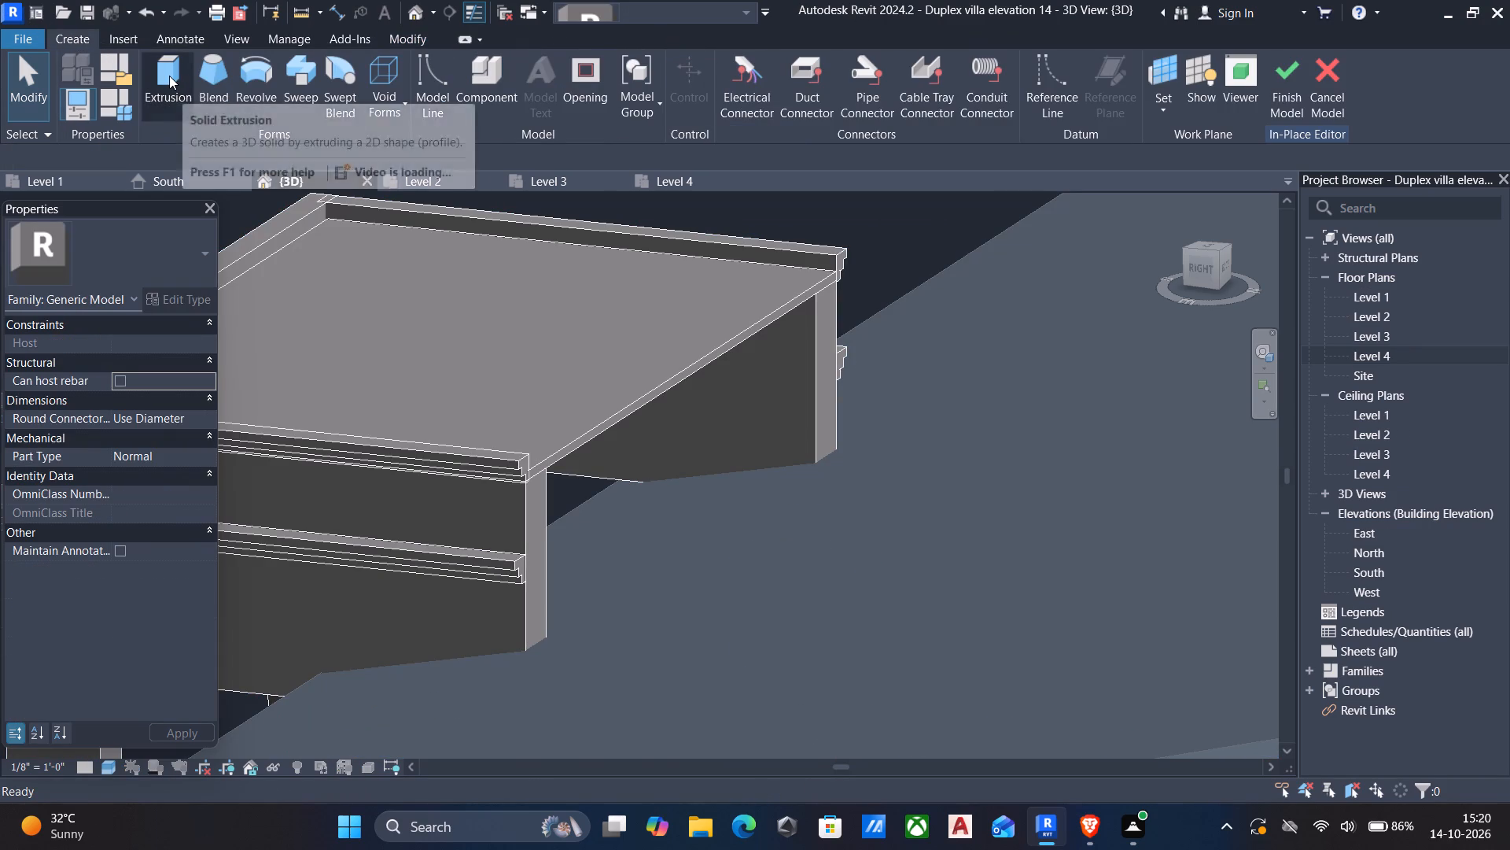
{"action": "left_click", "coordinate": [899, 109]}
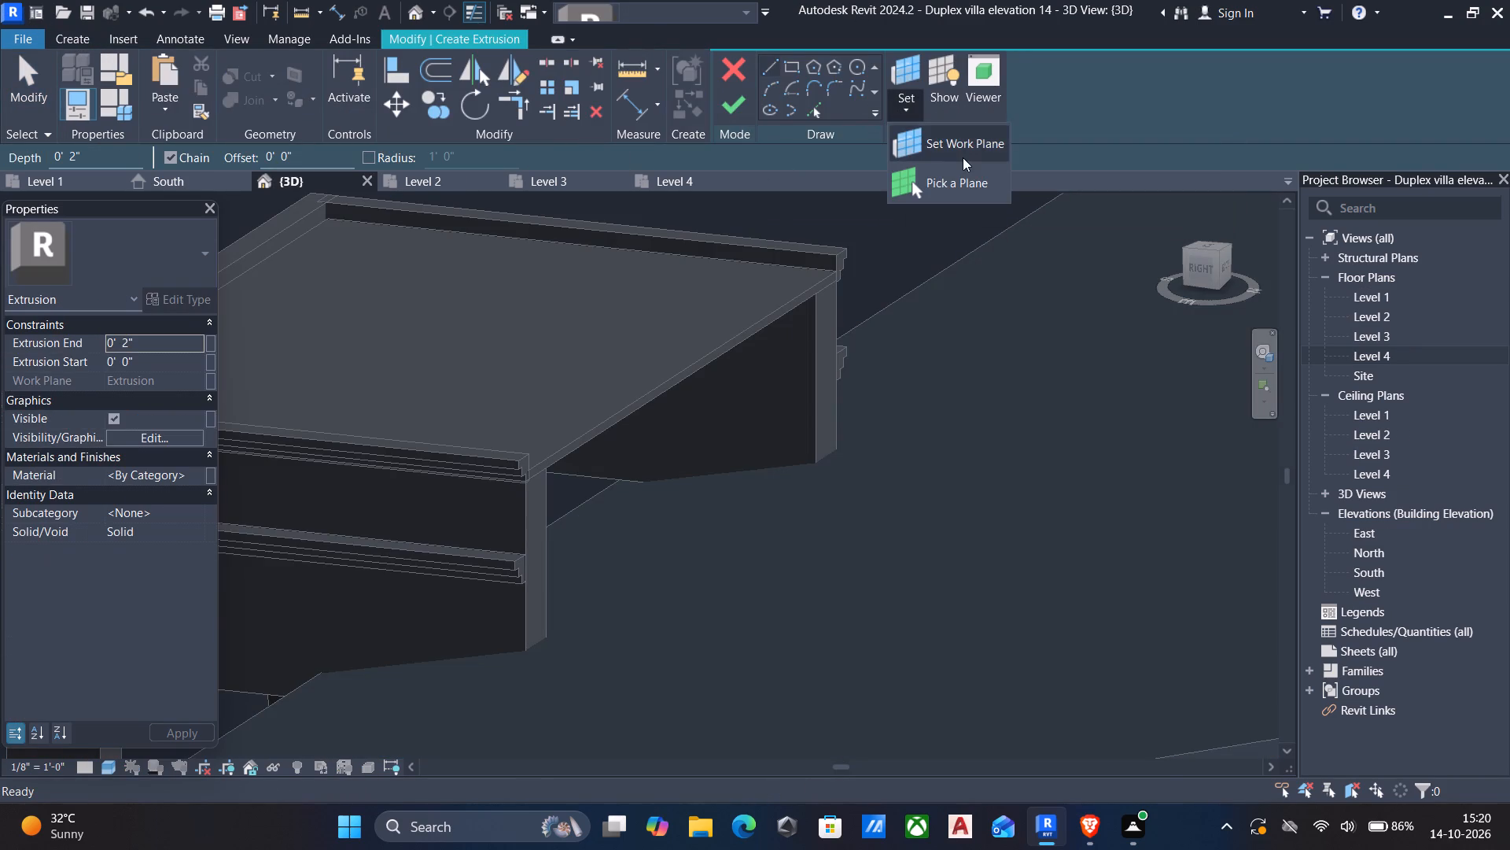
{"action": "left_click", "coordinate": [965, 177]}
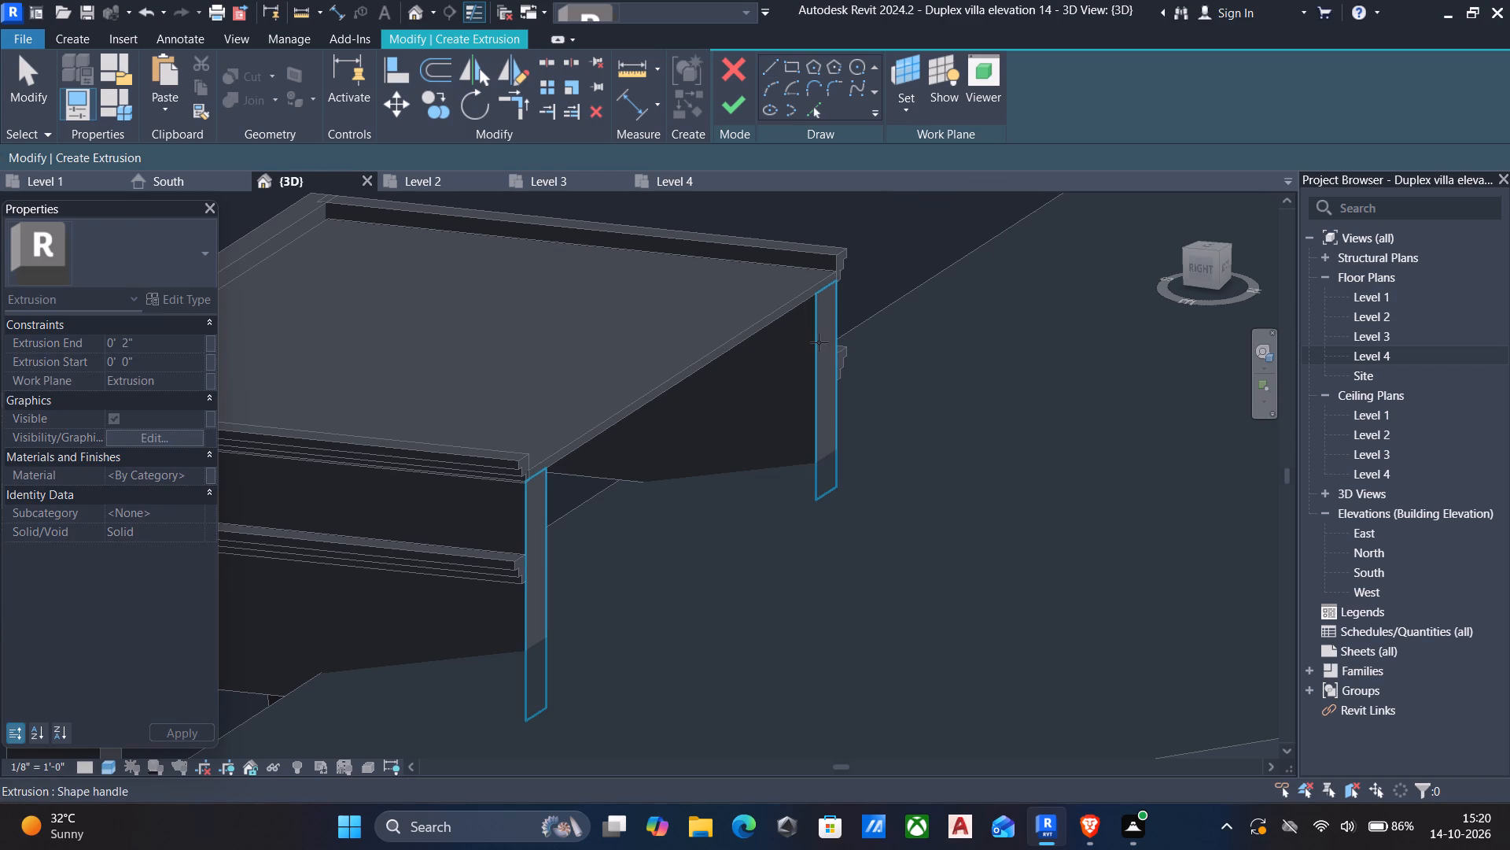
{"action": "left_click", "coordinate": [819, 342]}
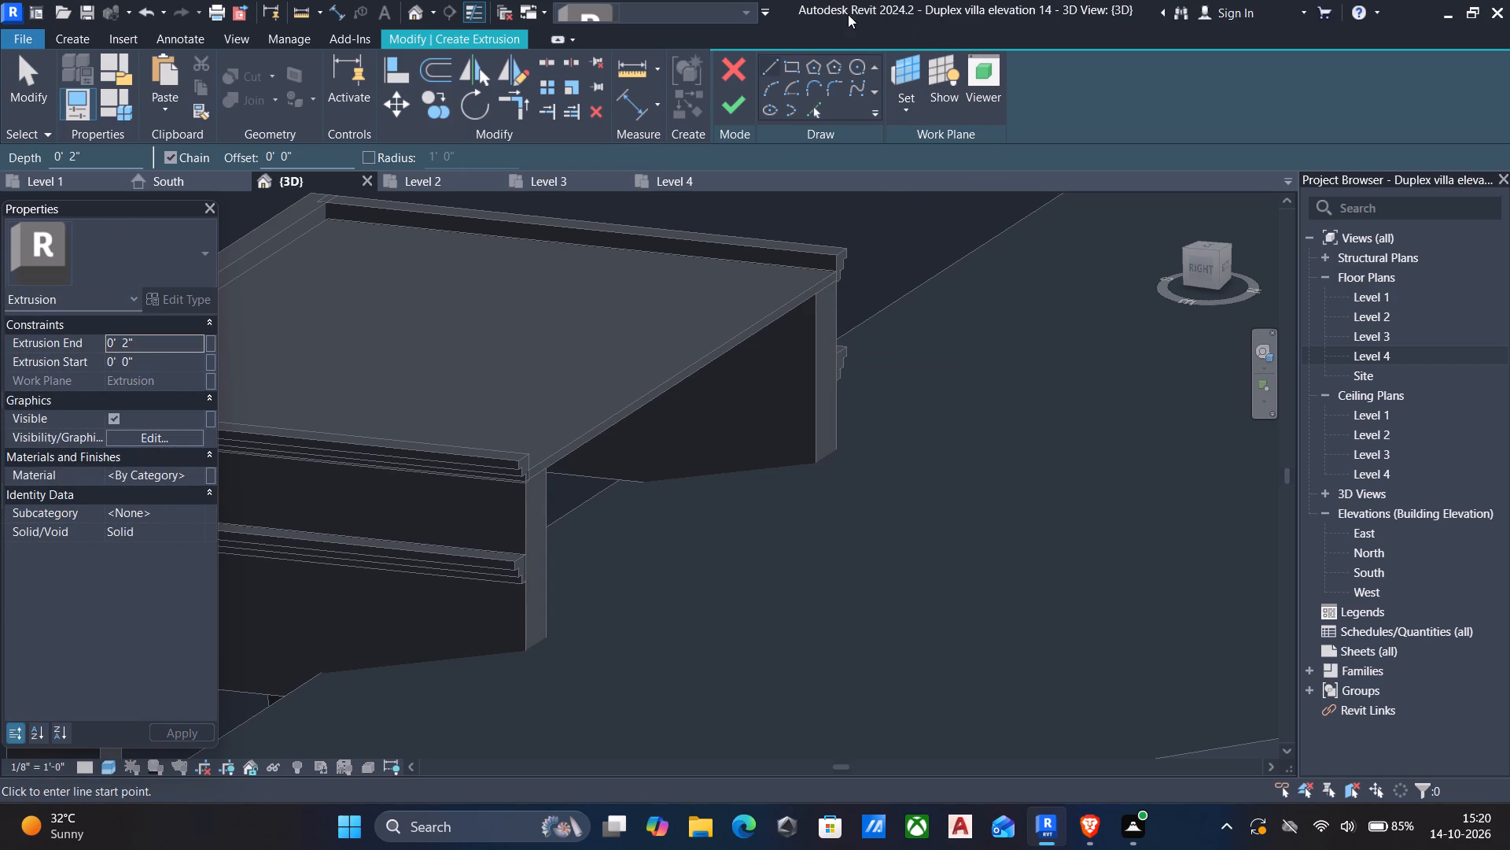
Sketch a rectangle about 15'-1" by 3'-3" across the projection's open back, from beneath the top cornice, and finish the 2" deep extrusion.
{"action": "left_click", "coordinate": [784, 67]}
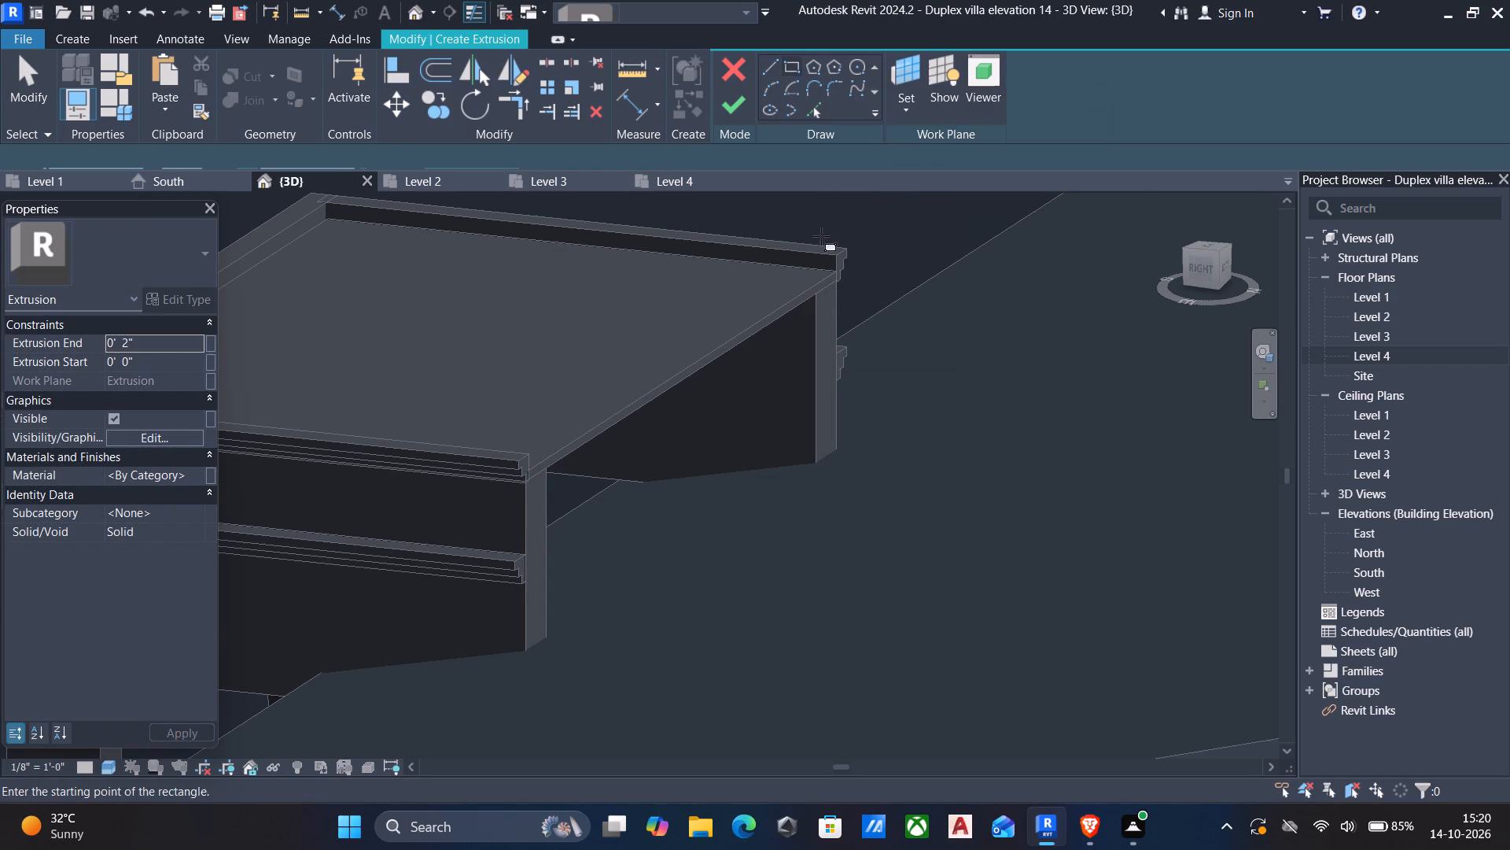
{"action": "scroll", "coordinate": [822, 270], "scroll_direction": "up", "scroll_amount": 15}
{"action": "middle_click_drag", "start_coordinate": [851, 303], "coordinate": [836, 439]}
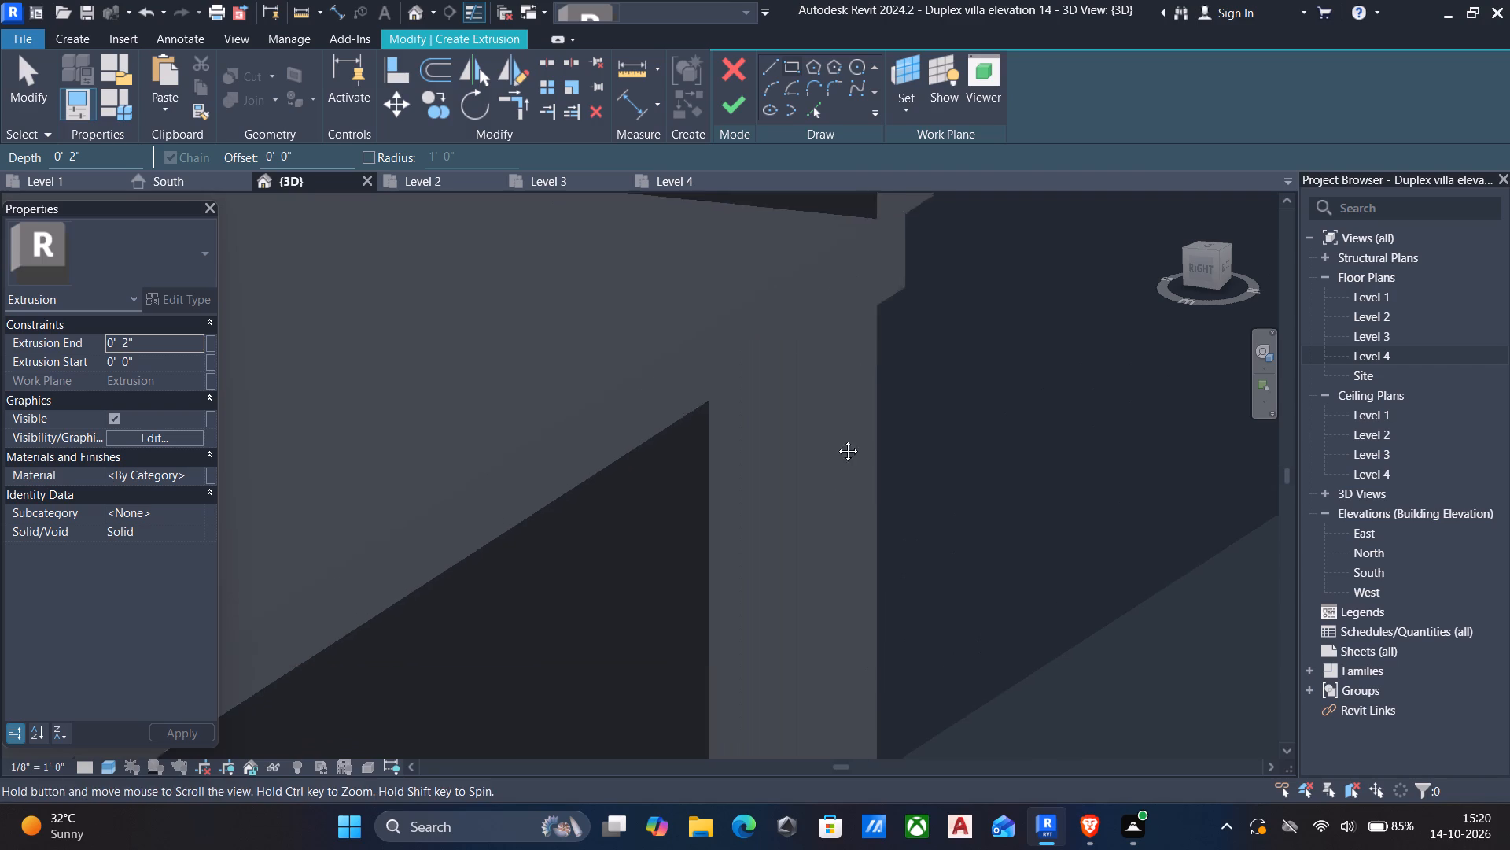
{"action": "middle_click_drag", "start_coordinate": [836, 439], "coordinate": [815, 527]}
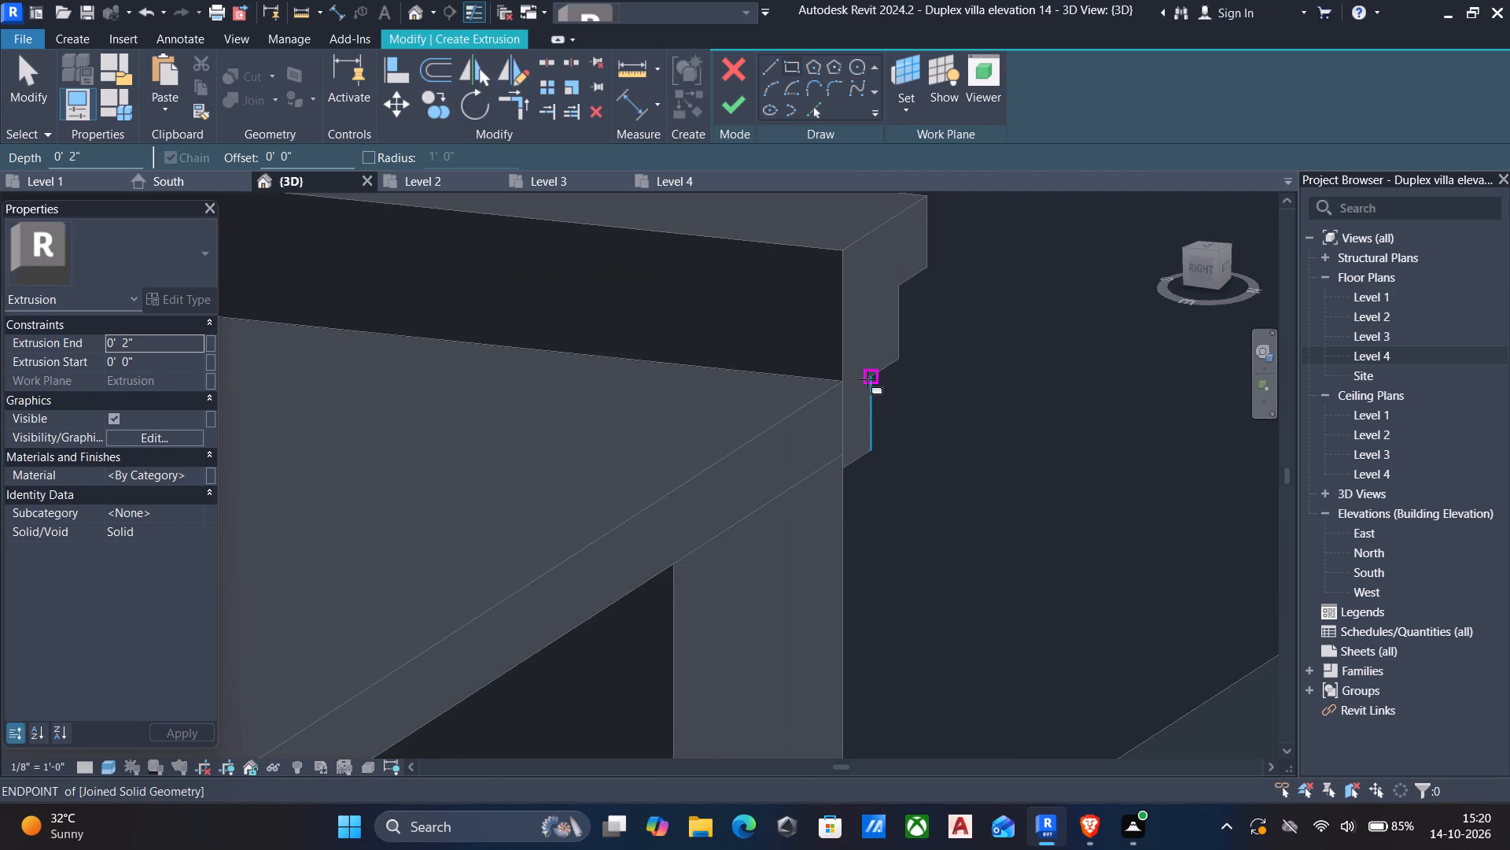
{"action": "left_click", "coordinate": [867, 379]}
{"action": "middle_click_drag", "start_coordinate": [816, 452], "coordinate": [845, 398]}
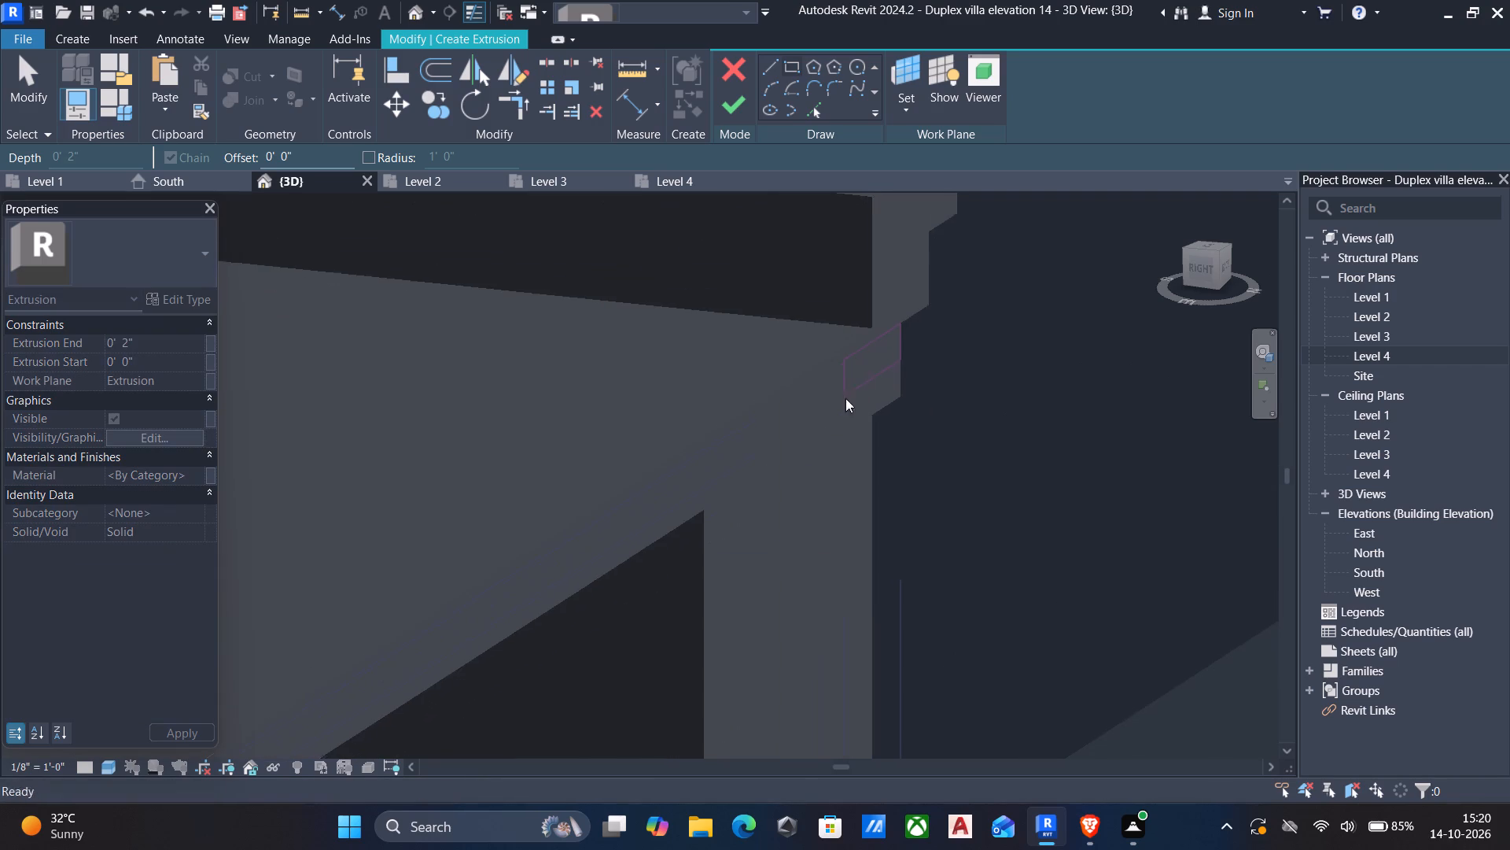
{"action": "middle_click_drag", "start_coordinate": [771, 453], "coordinate": [840, 301]}
{"action": "middle_click_drag", "start_coordinate": [775, 371], "coordinate": [846, 228]}
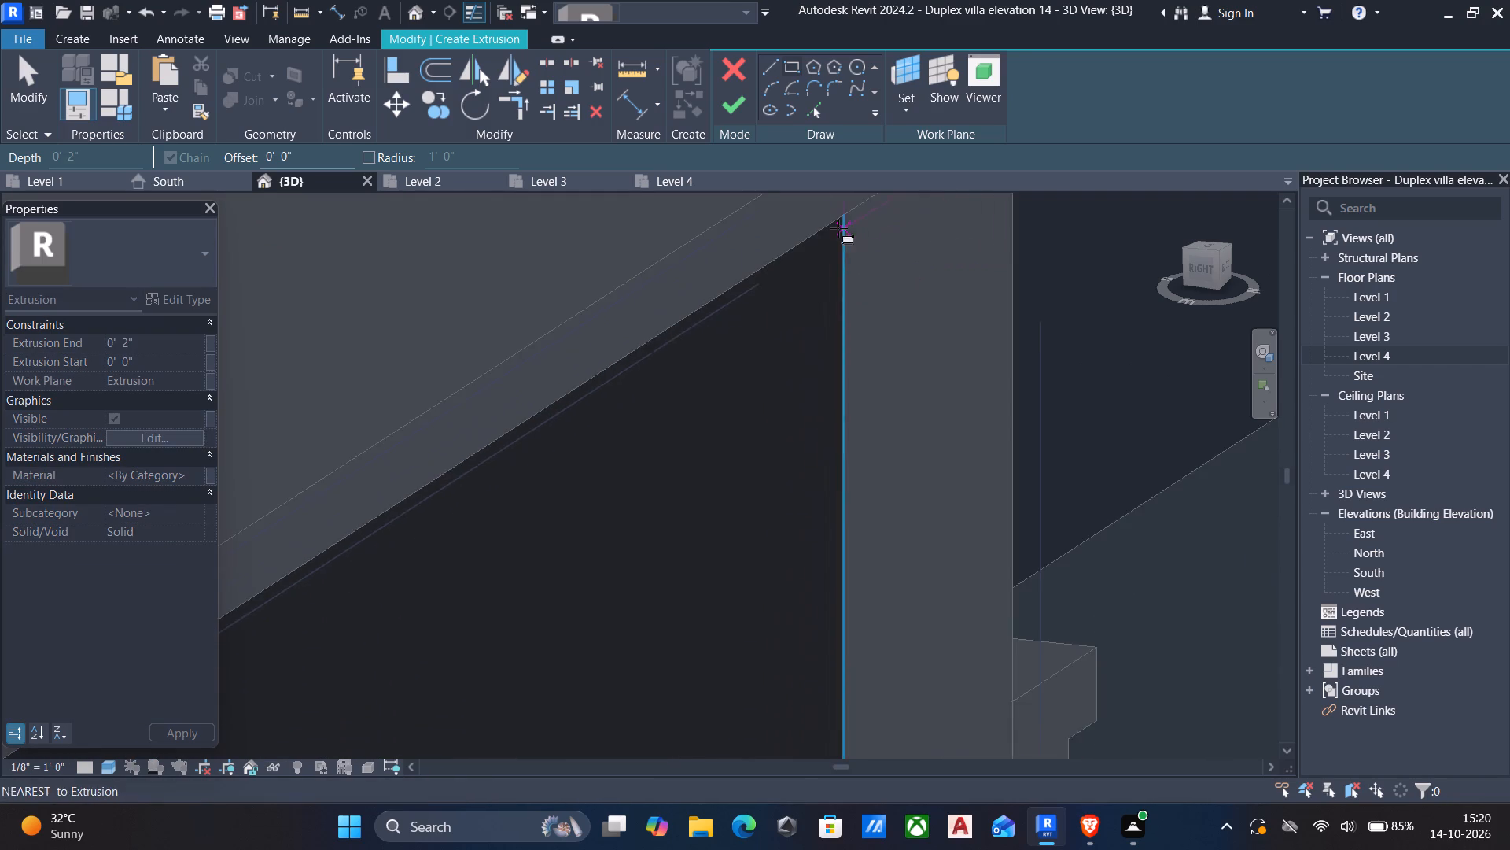
{"action": "scroll", "coordinate": [826, 294], "scroll_direction": "down", "scroll_amount": 5}
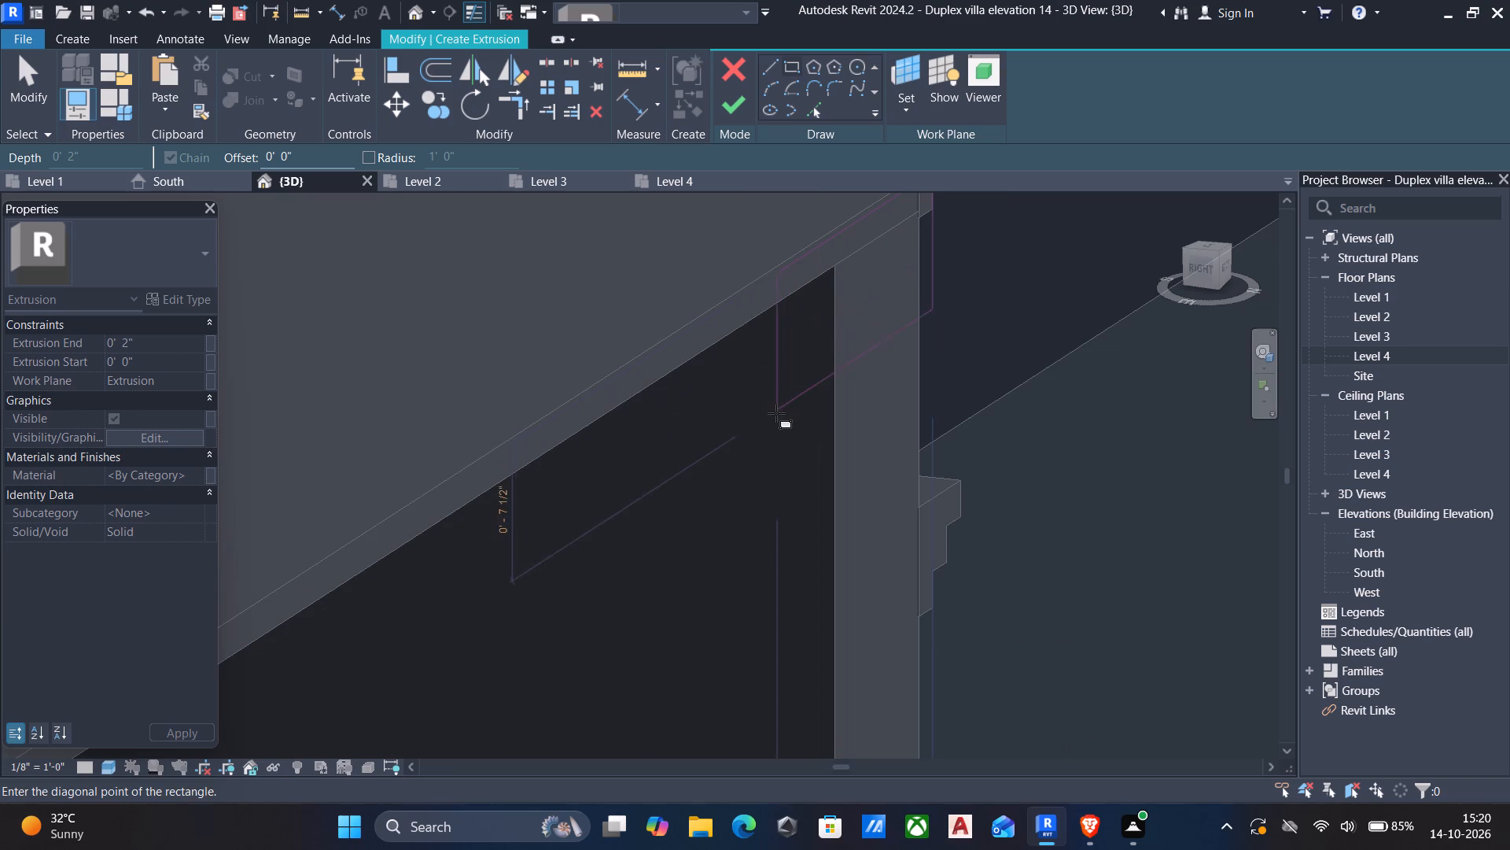
{"action": "middle_click_drag", "start_coordinate": [776, 415], "coordinate": [772, 318]}
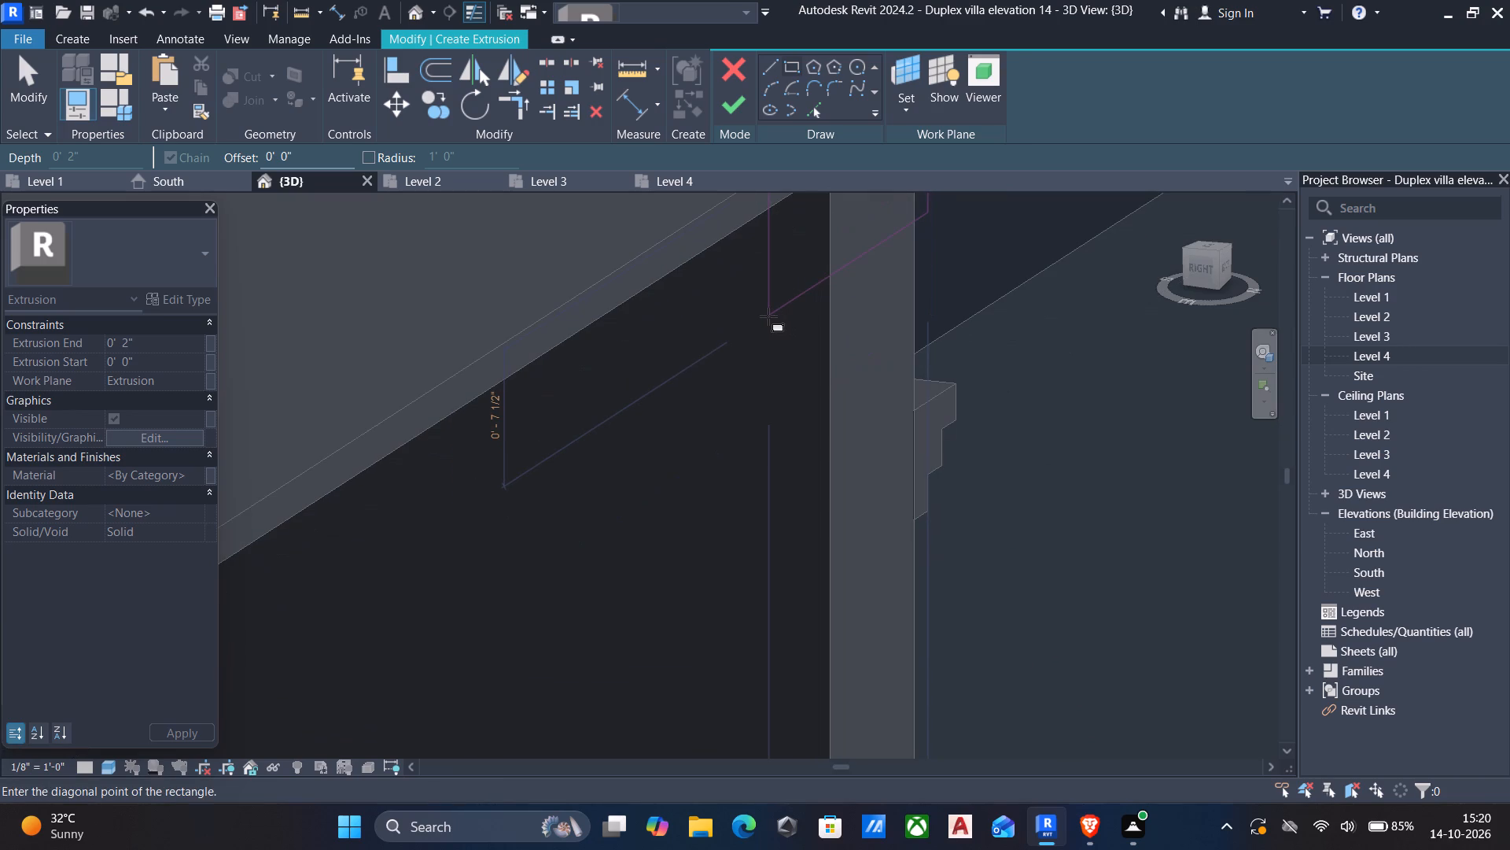
{"action": "middle_click_drag", "start_coordinate": [753, 370], "coordinate": [799, 250]}
{"action": "scroll", "coordinate": [746, 312], "scroll_direction": "down", "scroll_amount": 6}
{"action": "middle_click_drag", "start_coordinate": [716, 401], "coordinate": [727, 378]}
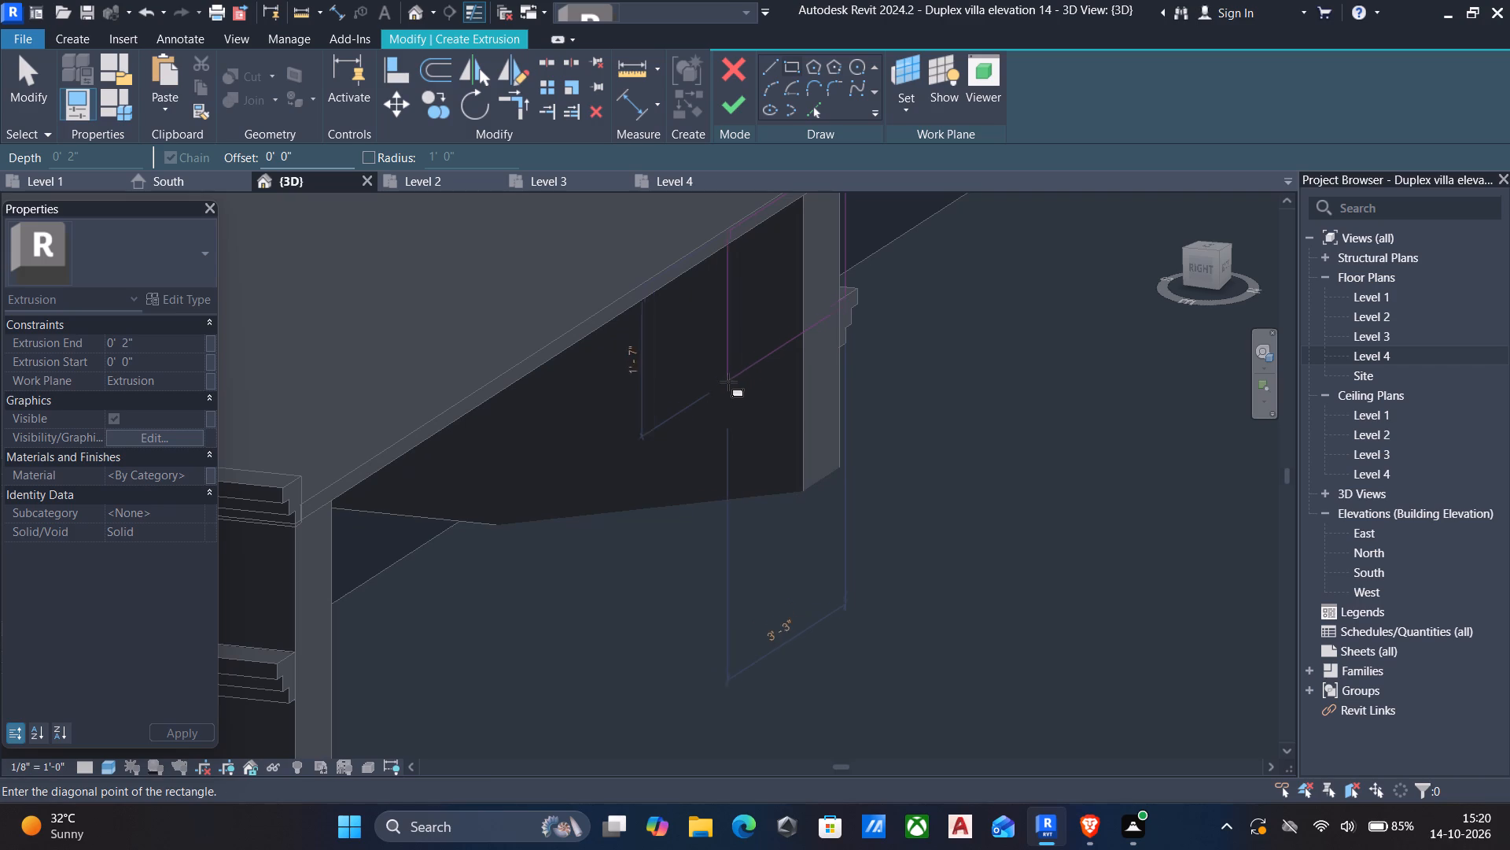
{"action": "middle_click_drag", "start_coordinate": [676, 447], "coordinate": [797, 300]}
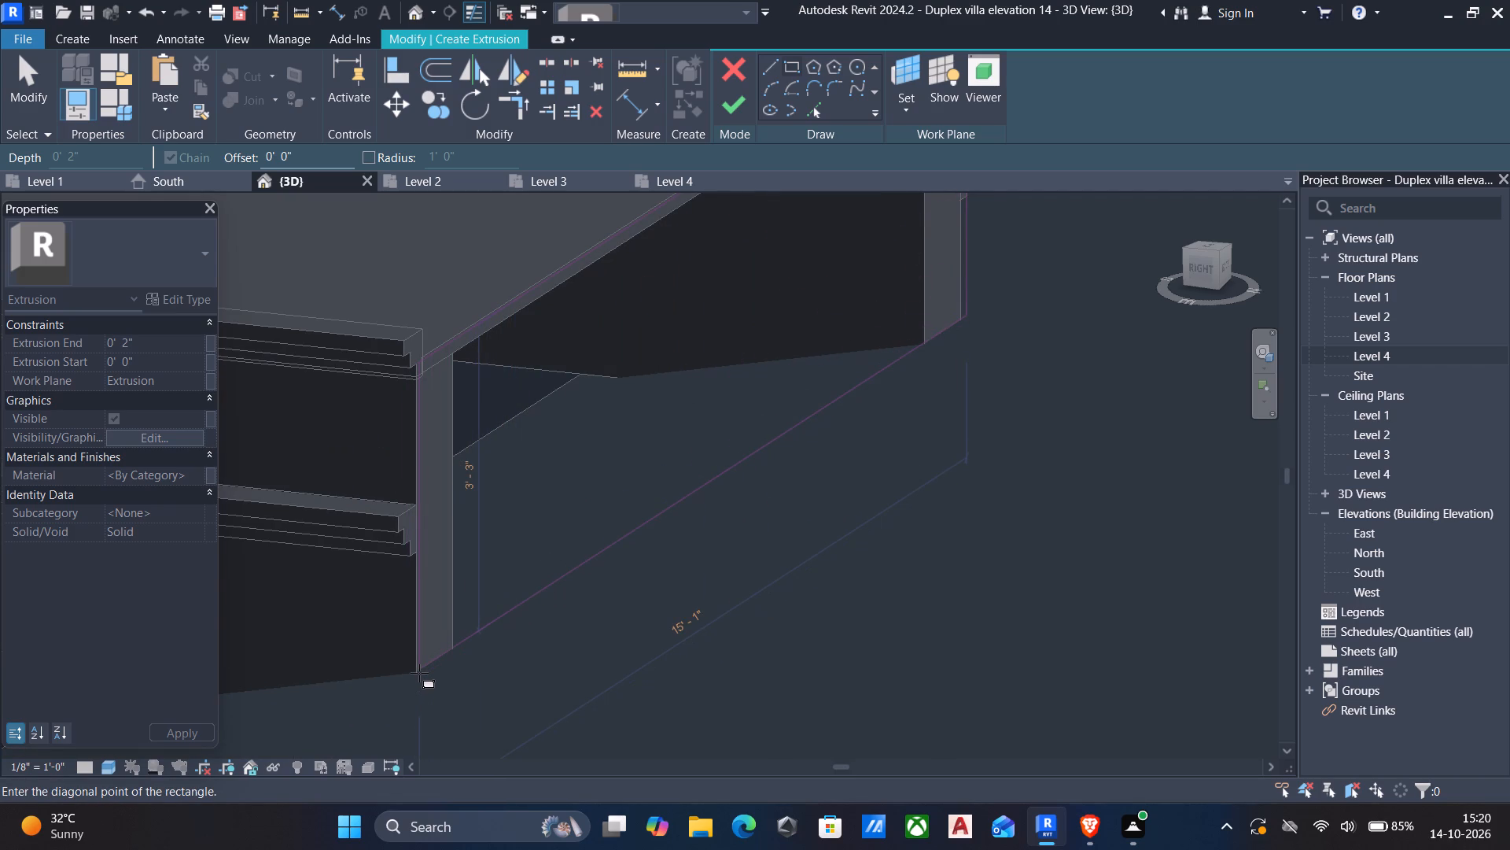
{"action": "left_click", "coordinate": [419, 673]}
{"action": "key", "text": "Escape"}
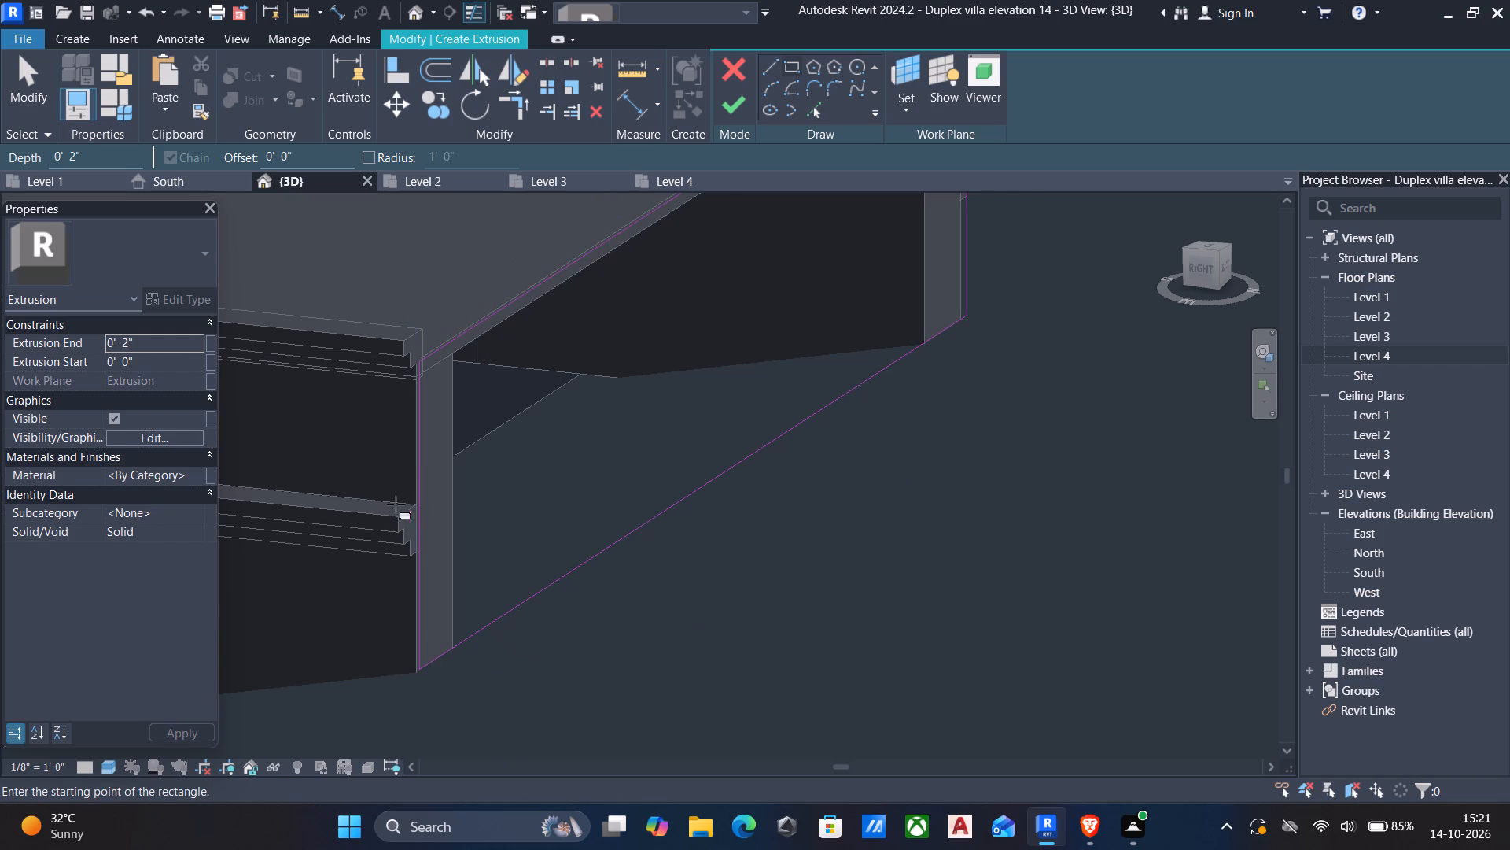
{"action": "middle_click_drag", "start_coordinate": [444, 504], "coordinate": [509, 517]}
{"action": "key", "text": "Escape"}
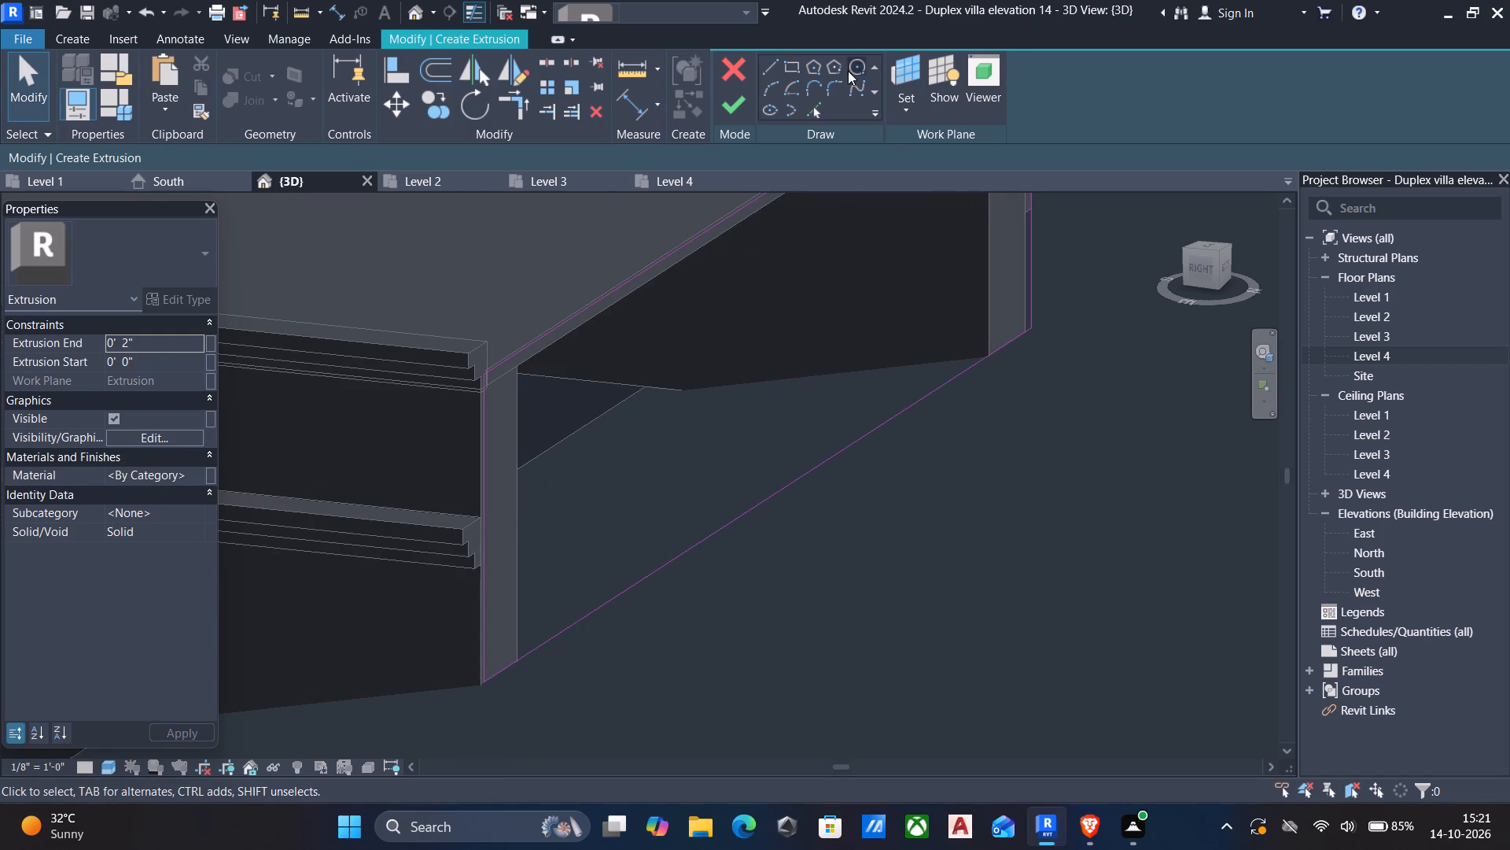
{"action": "left_click", "coordinate": [731, 102]}
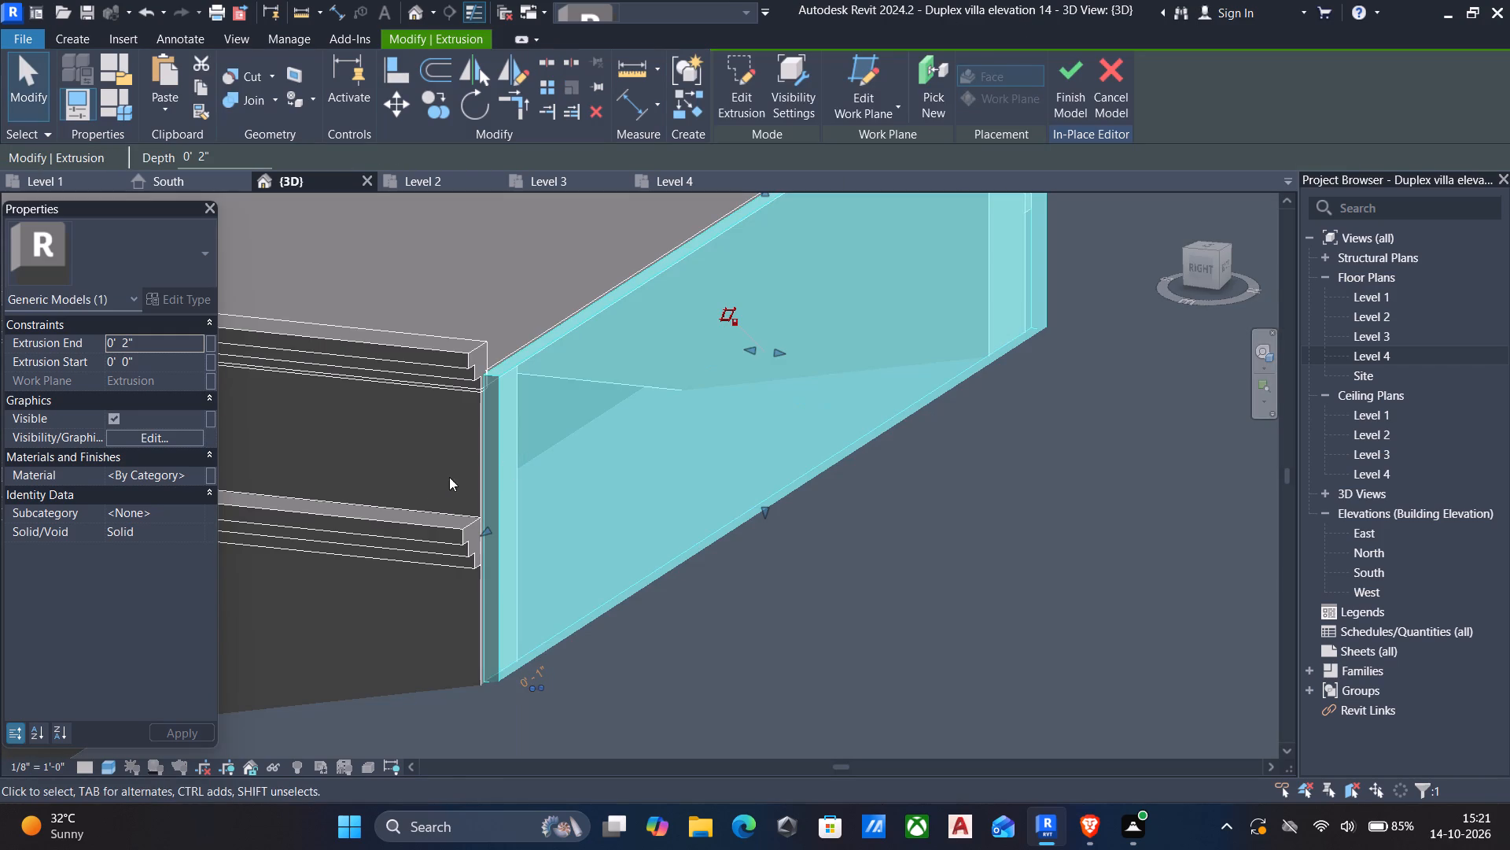
{"action": "scroll", "coordinate": [492, 483], "scroll_direction": "up", "scroll_amount": 4}
{"action": "scroll", "coordinate": [507, 487], "scroll_direction": "down", "scroll_amount": 4}
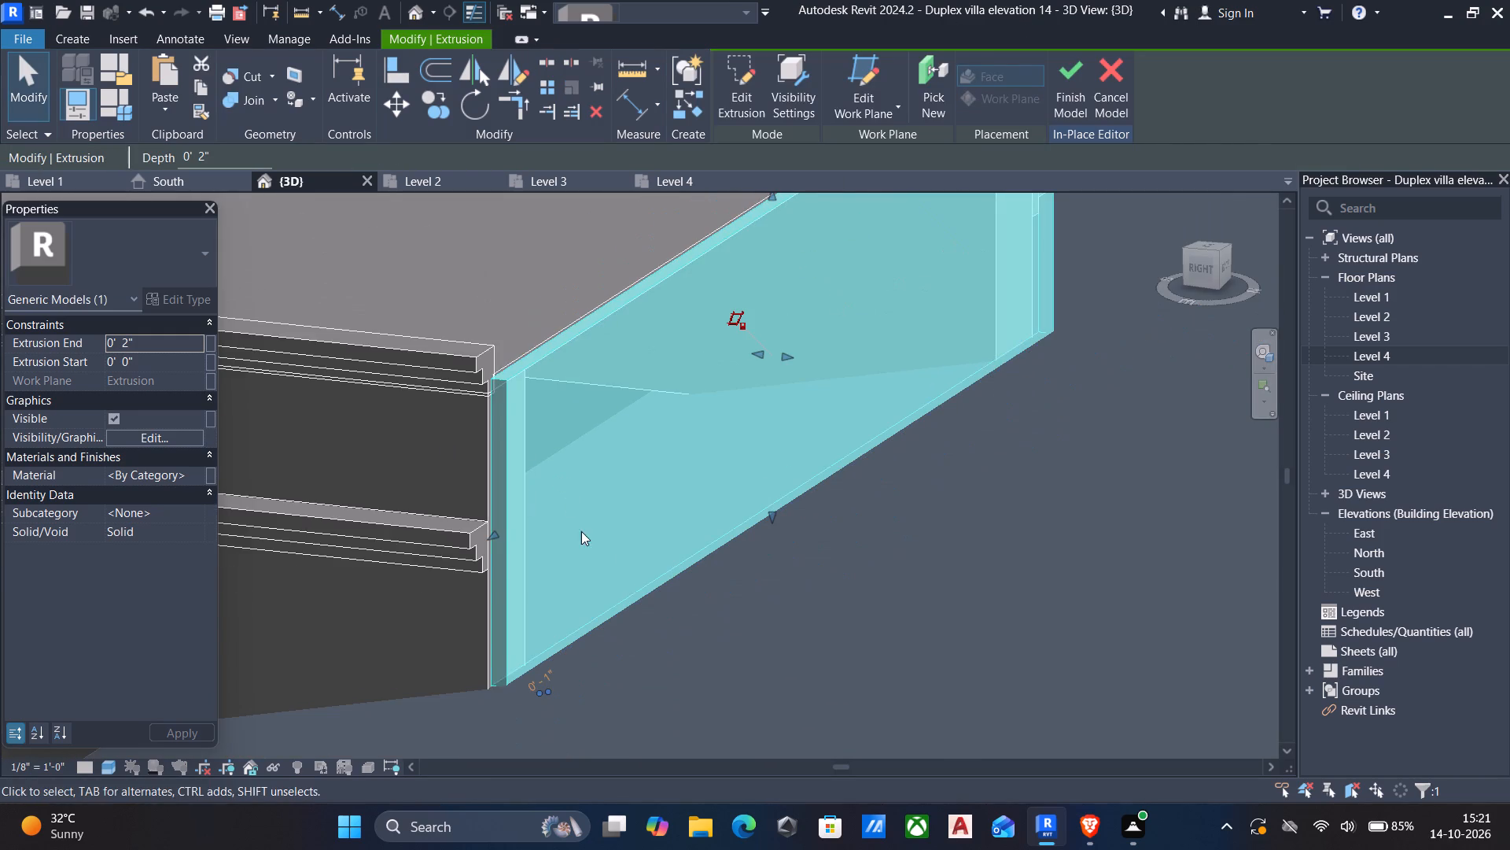
{"action": "middle_click_drag", "start_coordinate": [584, 540], "coordinate": [694, 685]}
{"action": "middle_click_drag", "start_coordinate": [707, 678], "coordinate": [749, 649], "text": "shift"}
{"action": "key", "text": "Escape"}
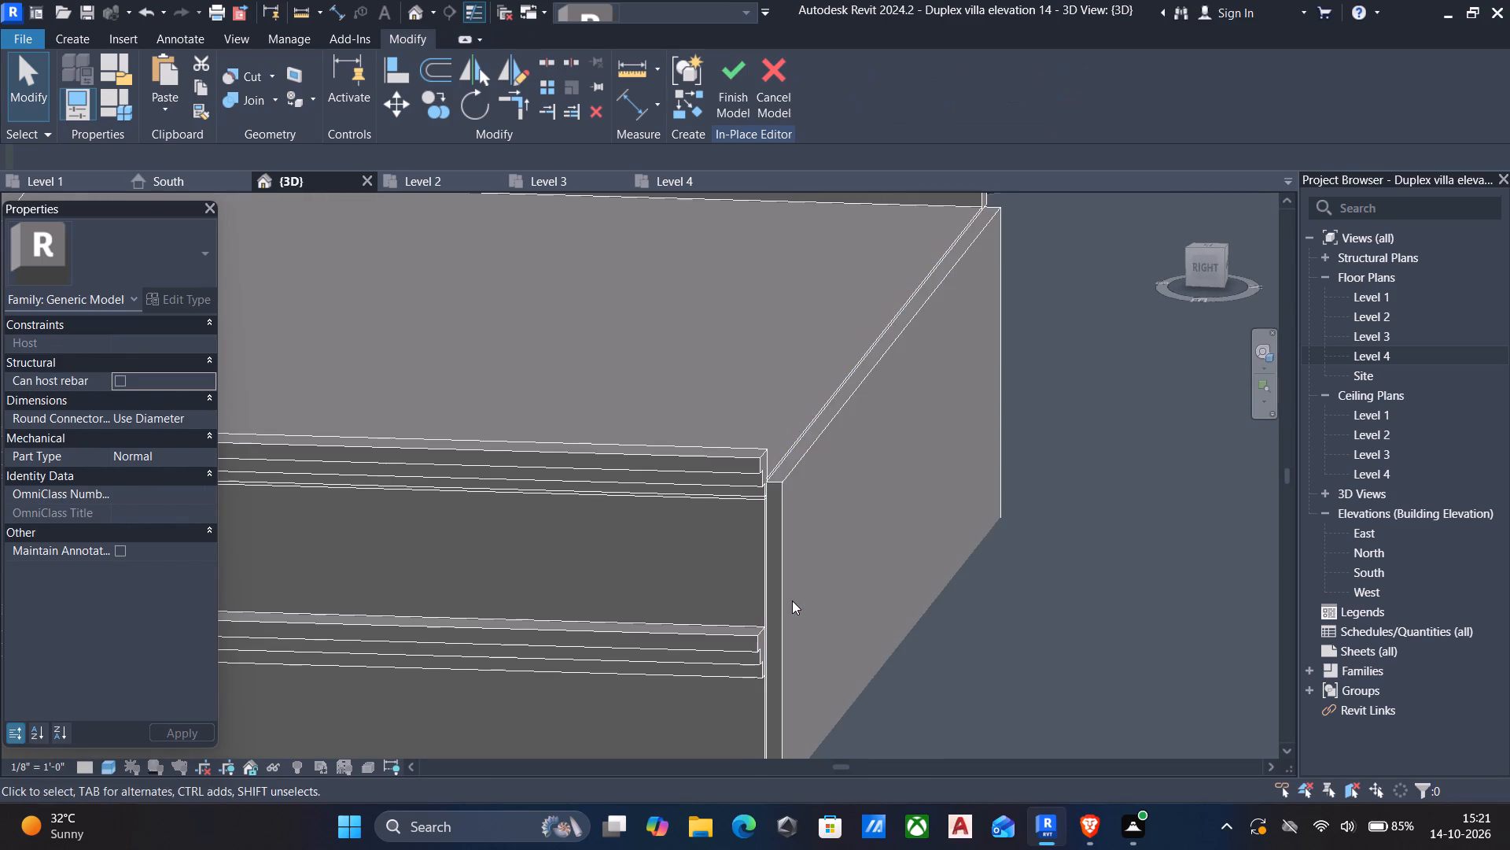
Align the top face of the new back panel with the top surface of the projection's slab.
{"action": "middle_click_drag", "start_coordinate": [792, 601], "coordinate": [811, 589]}
{"action": "middle_click_drag", "start_coordinate": [806, 562], "coordinate": [788, 586]}
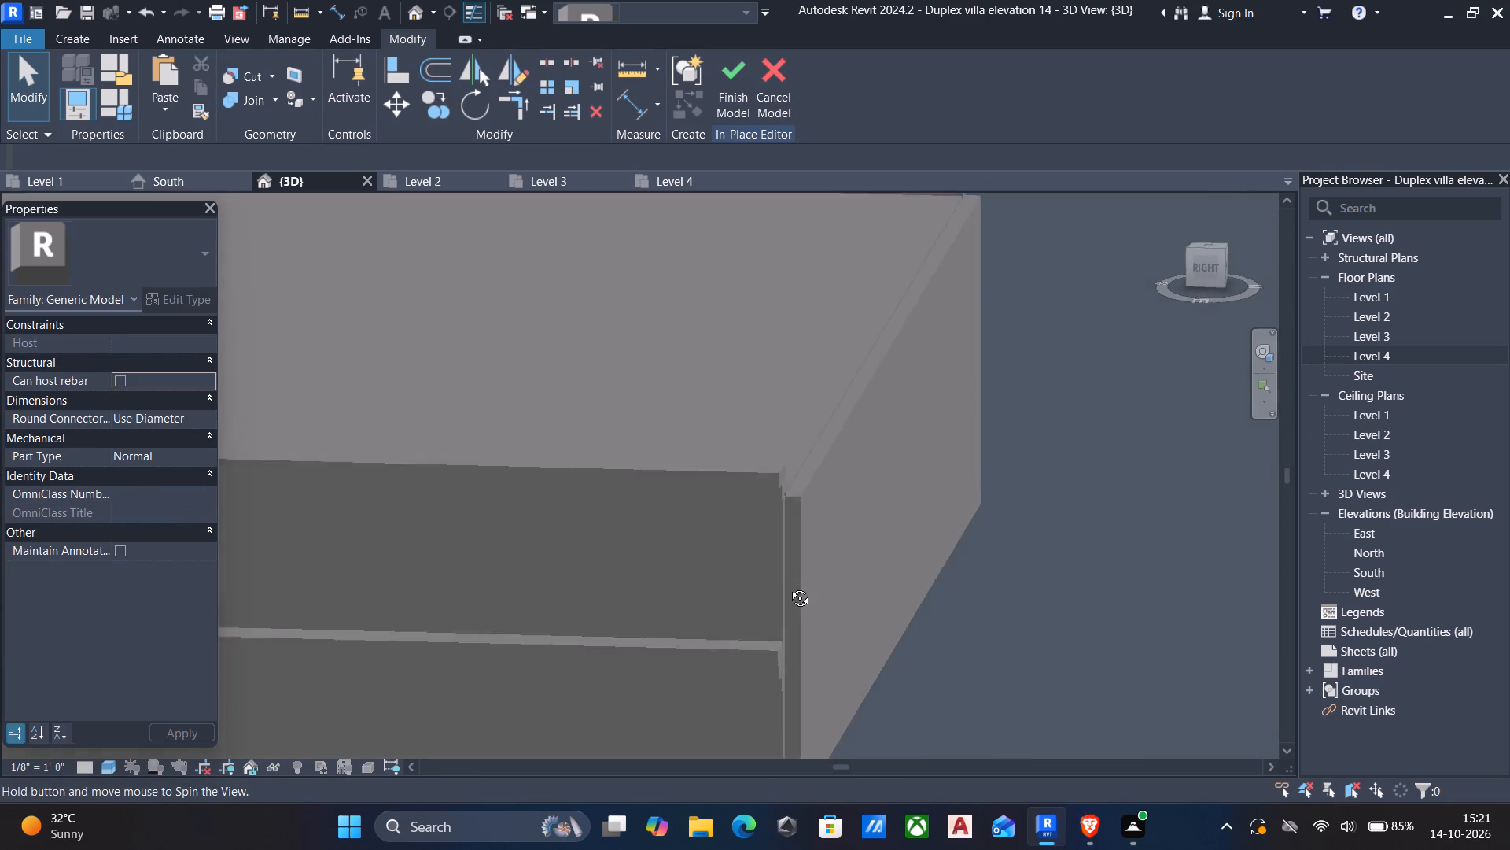
{"action": "middle_click_drag", "start_coordinate": [788, 586], "coordinate": [783, 609]}
{"action": "key", "text": "a"}
{"action": "key", "text": "l"}
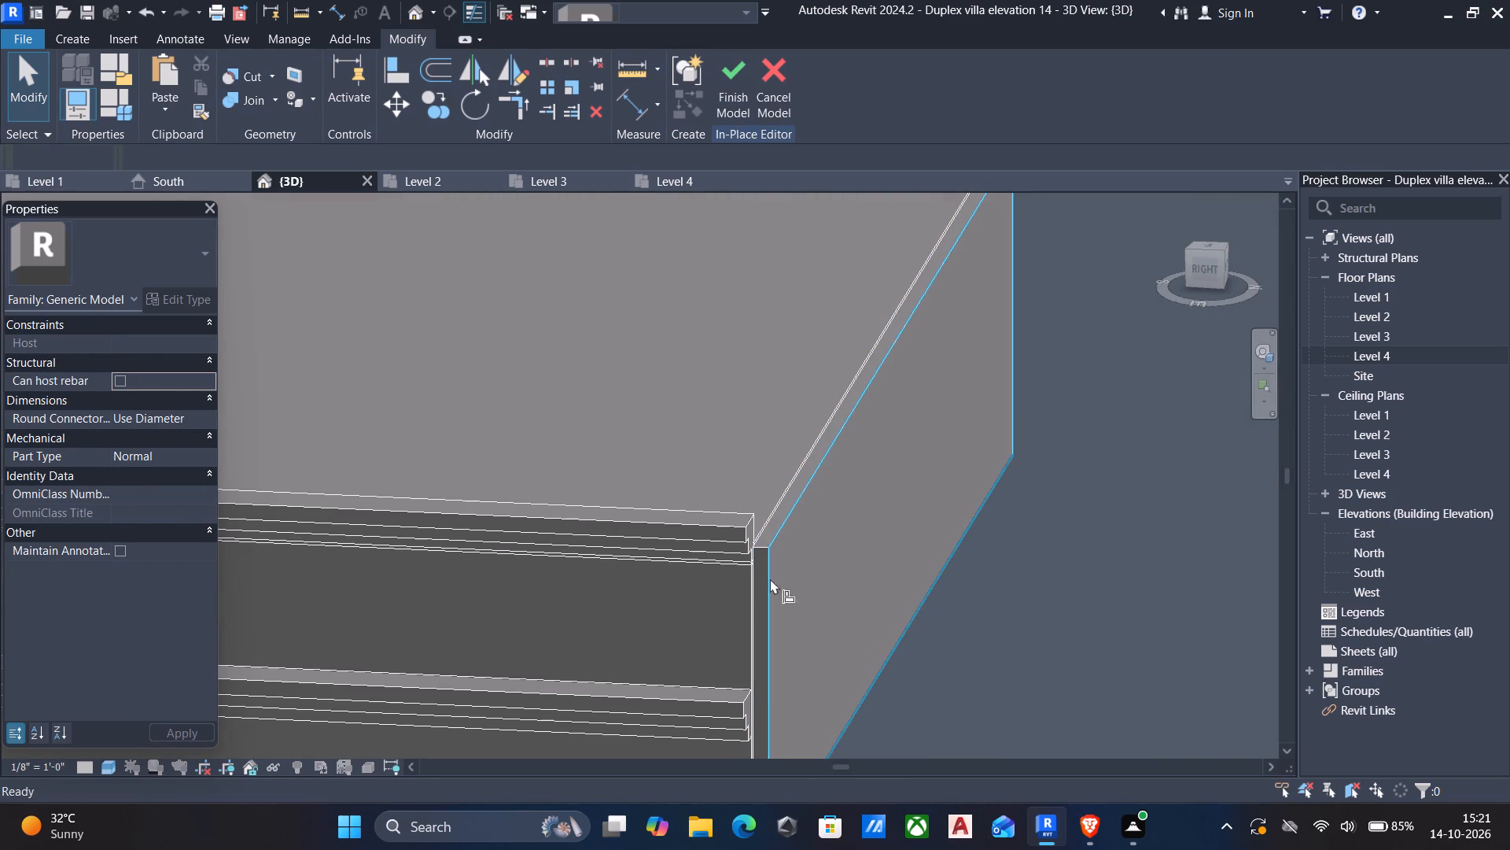
{"action": "left_click", "coordinate": [785, 483]}
{"action": "left_click", "coordinate": [800, 484], "text": "ctrl"}
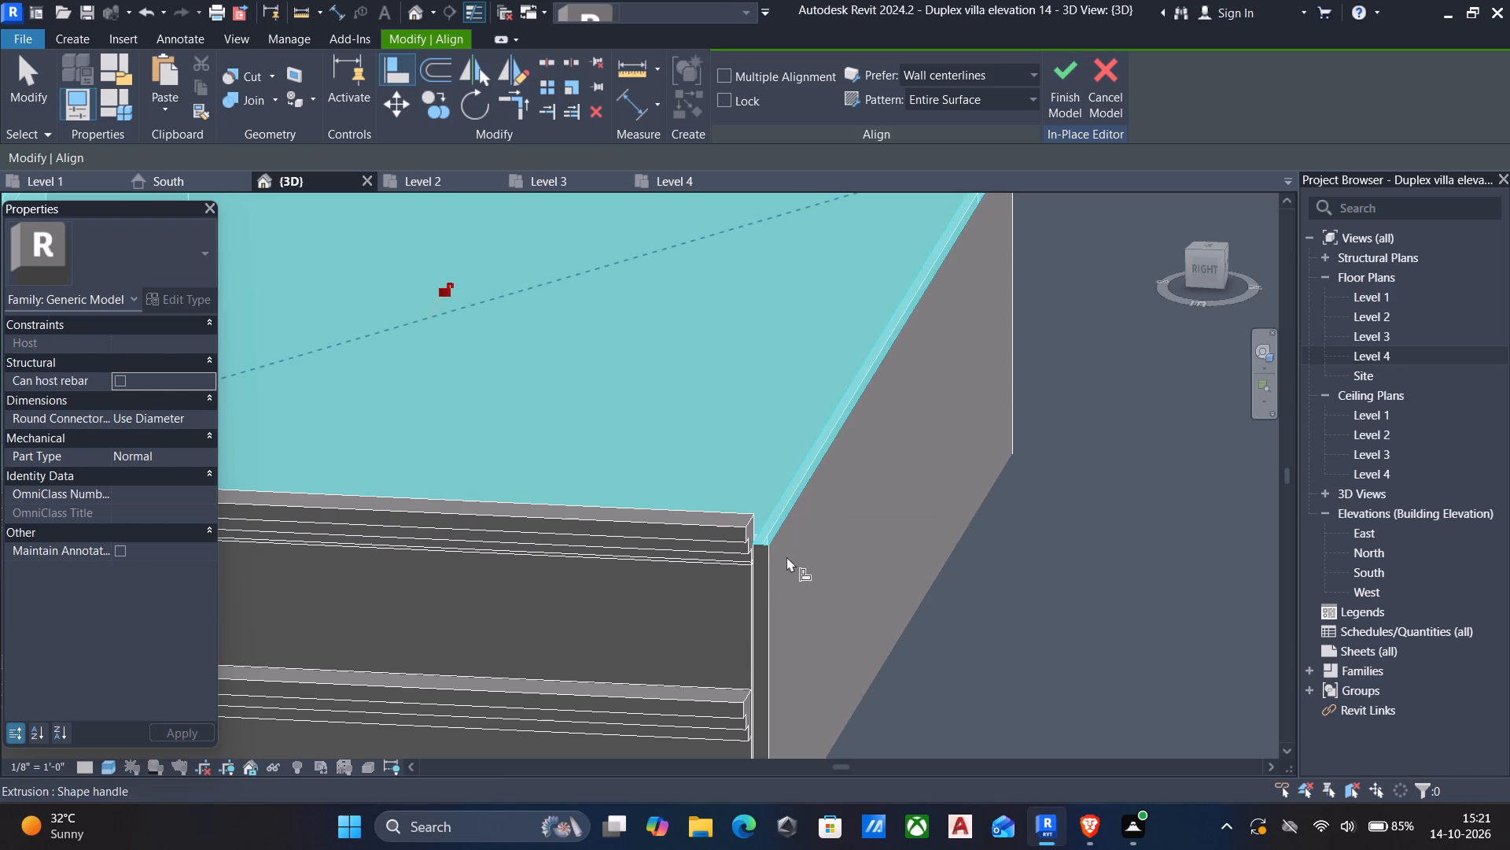
{"action": "middle_click_drag", "start_coordinate": [786, 575], "coordinate": [747, 500]}
{"action": "scroll", "coordinate": [693, 516], "scroll_direction": "up", "scroll_amount": 2}
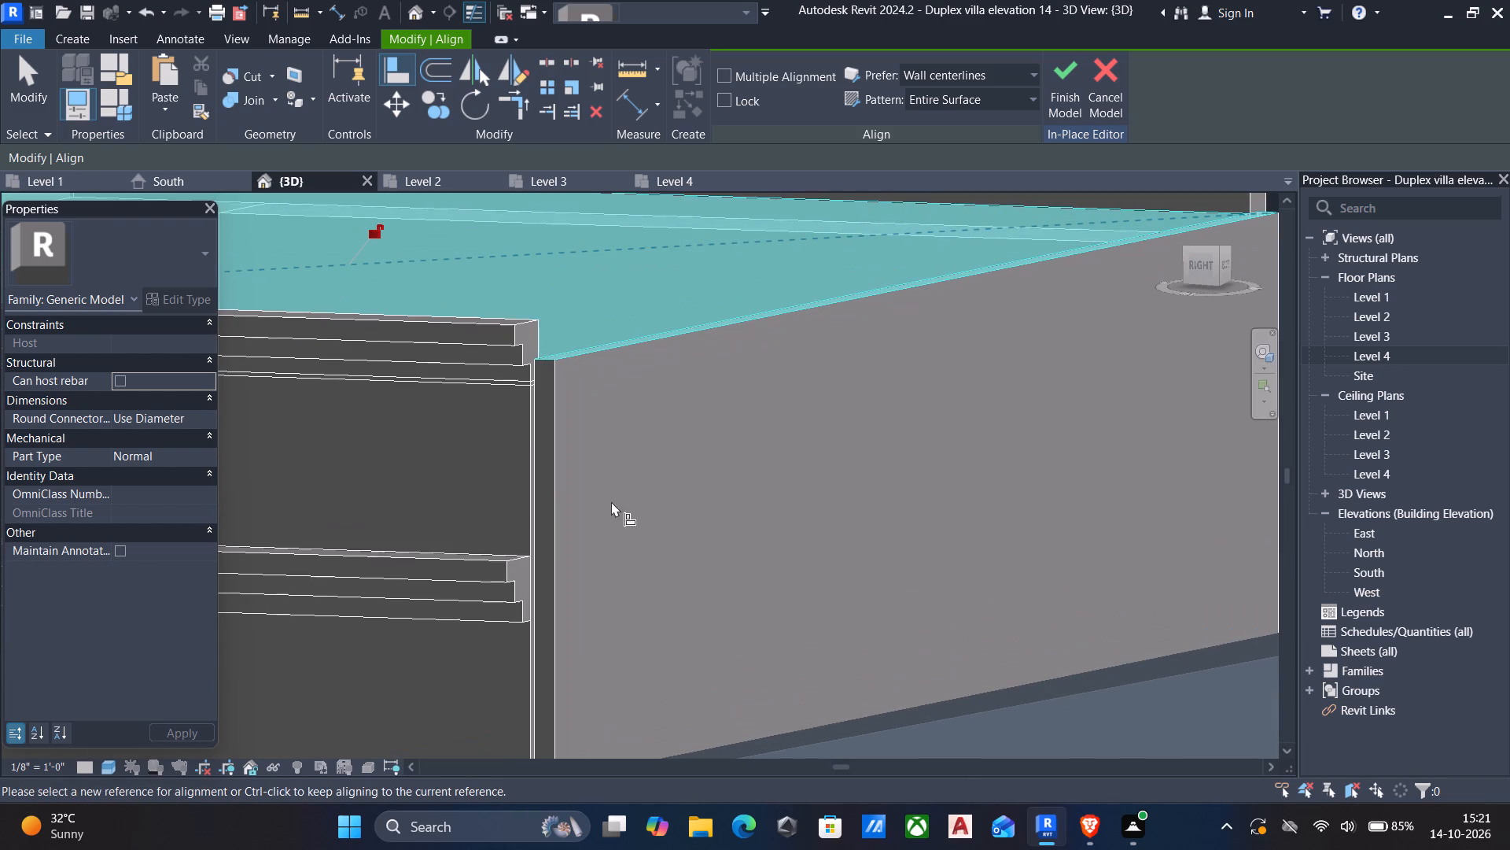
{"action": "scroll", "coordinate": [535, 476], "scroll_direction": "up", "scroll_amount": 4}
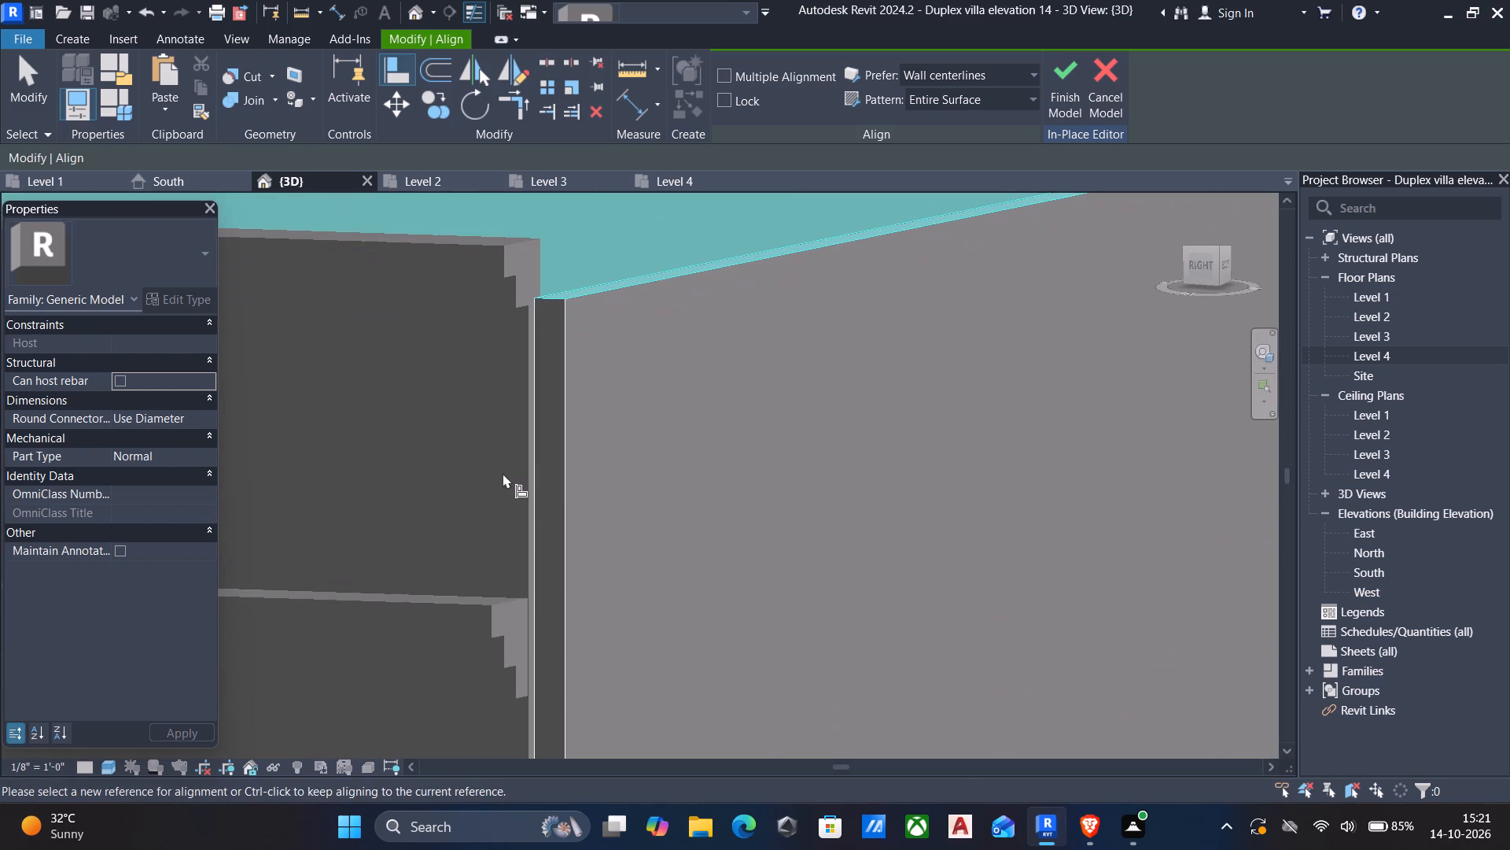
{"action": "key", "text": "Escape"}
Align the back panel's end face with the outer face of the adjoining side wall below the cornice.
{"action": "scroll", "coordinate": [541, 485], "scroll_direction": "down", "scroll_amount": 4}
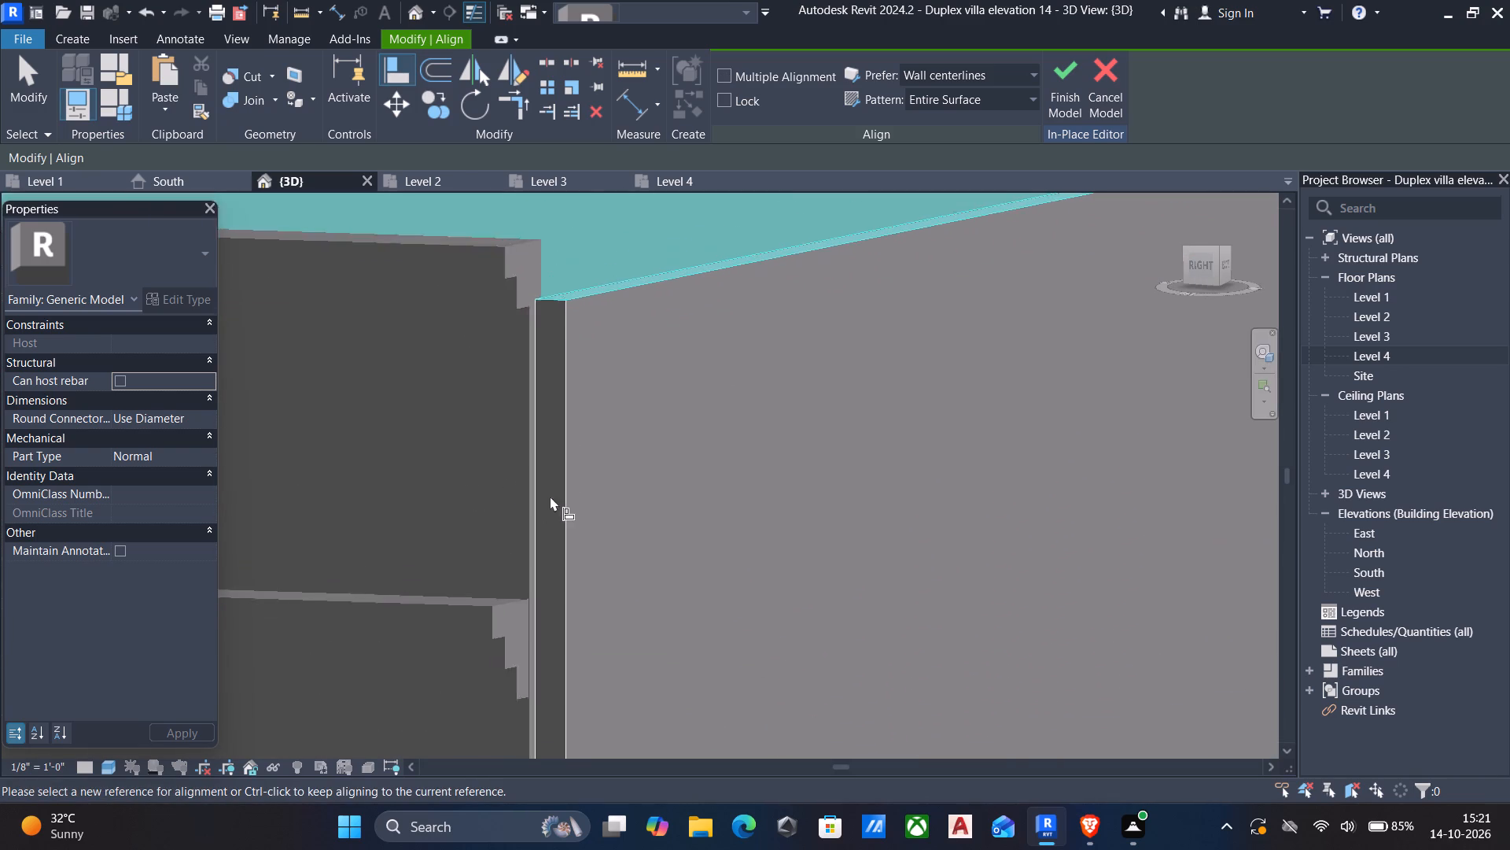
{"action": "scroll", "coordinate": [550, 496], "scroll_direction": "down", "scroll_amount": 3}
{"action": "middle_click_drag", "start_coordinate": [593, 492], "coordinate": [554, 515], "text": "shift"}
{"action": "scroll", "coordinate": [528, 518], "scroll_direction": "down", "scroll_amount": 7}
{"action": "middle_click_drag", "start_coordinate": [538, 519], "coordinate": [778, 437]}
{"action": "scroll", "coordinate": [783, 437], "scroll_direction": "up", "scroll_amount": 1}
{"action": "key", "text": "Escape"}
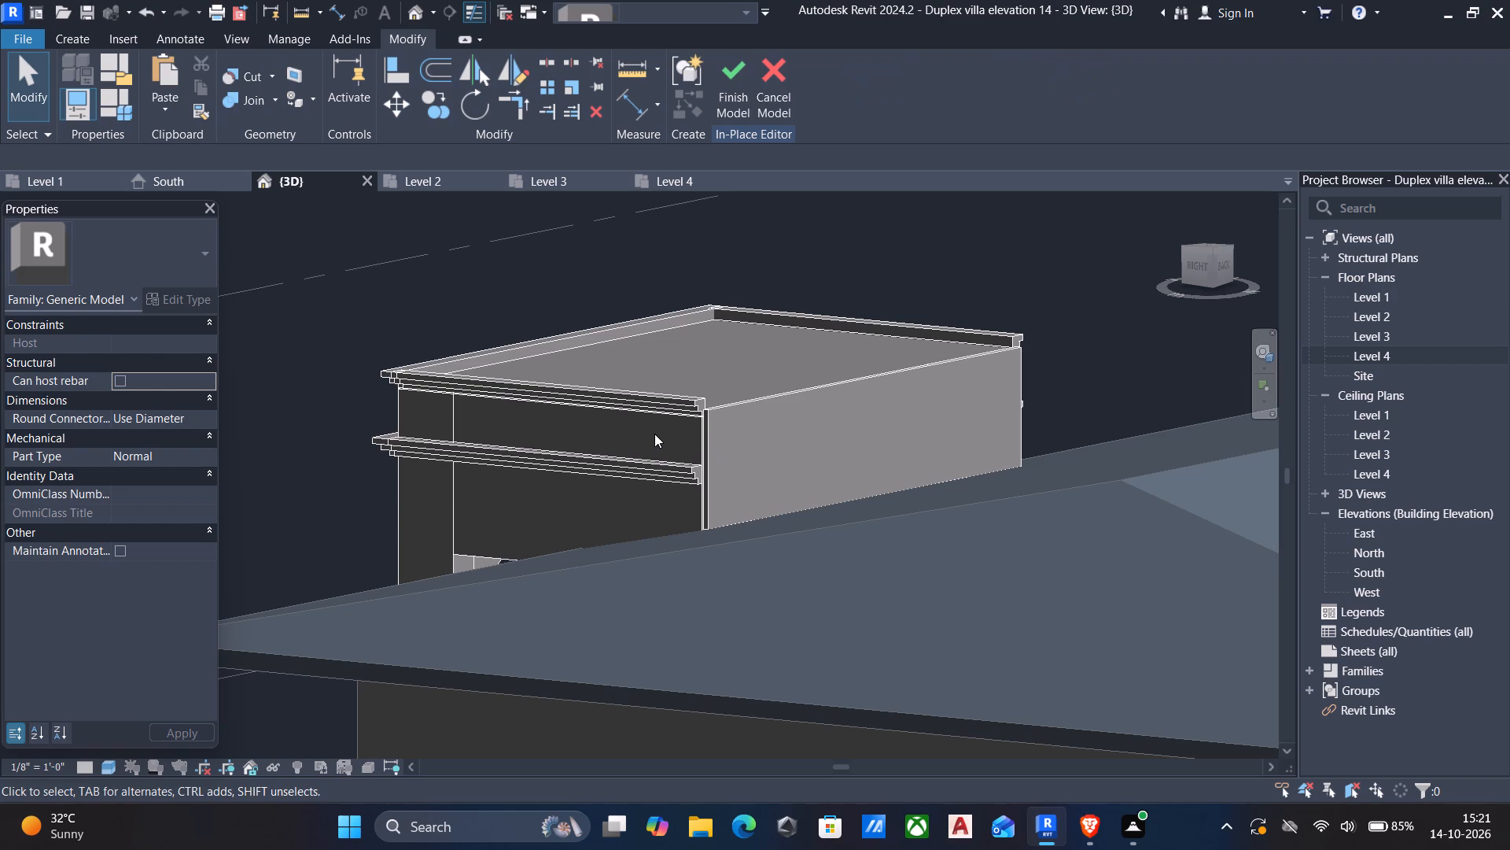
{"action": "type", "text": "al"}
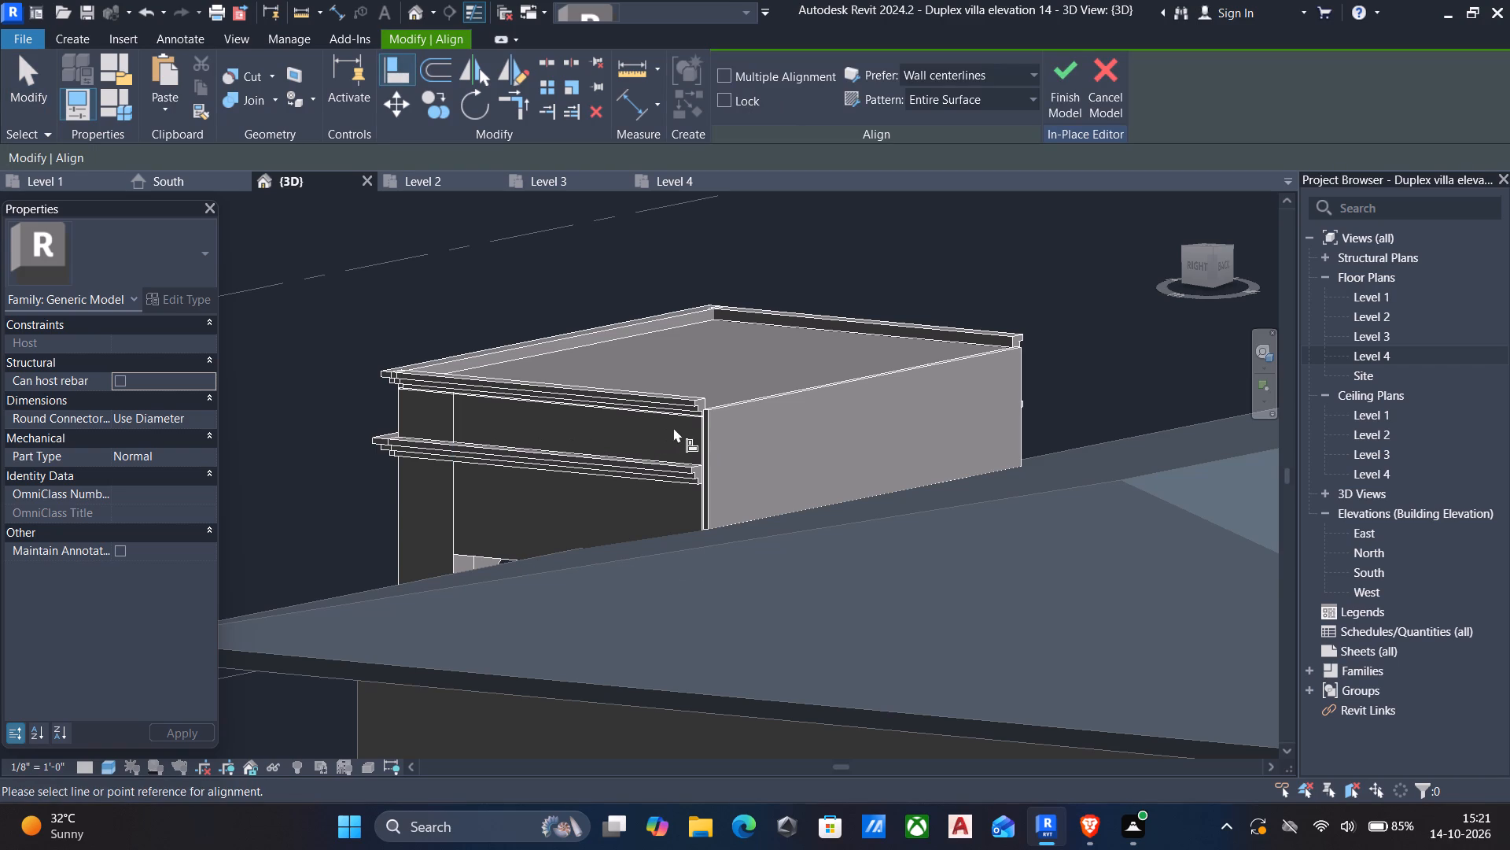
{"action": "left_click", "coordinate": [702, 442]}
{"action": "scroll", "coordinate": [705, 443], "scroll_direction": "up", "scroll_amount": 5}
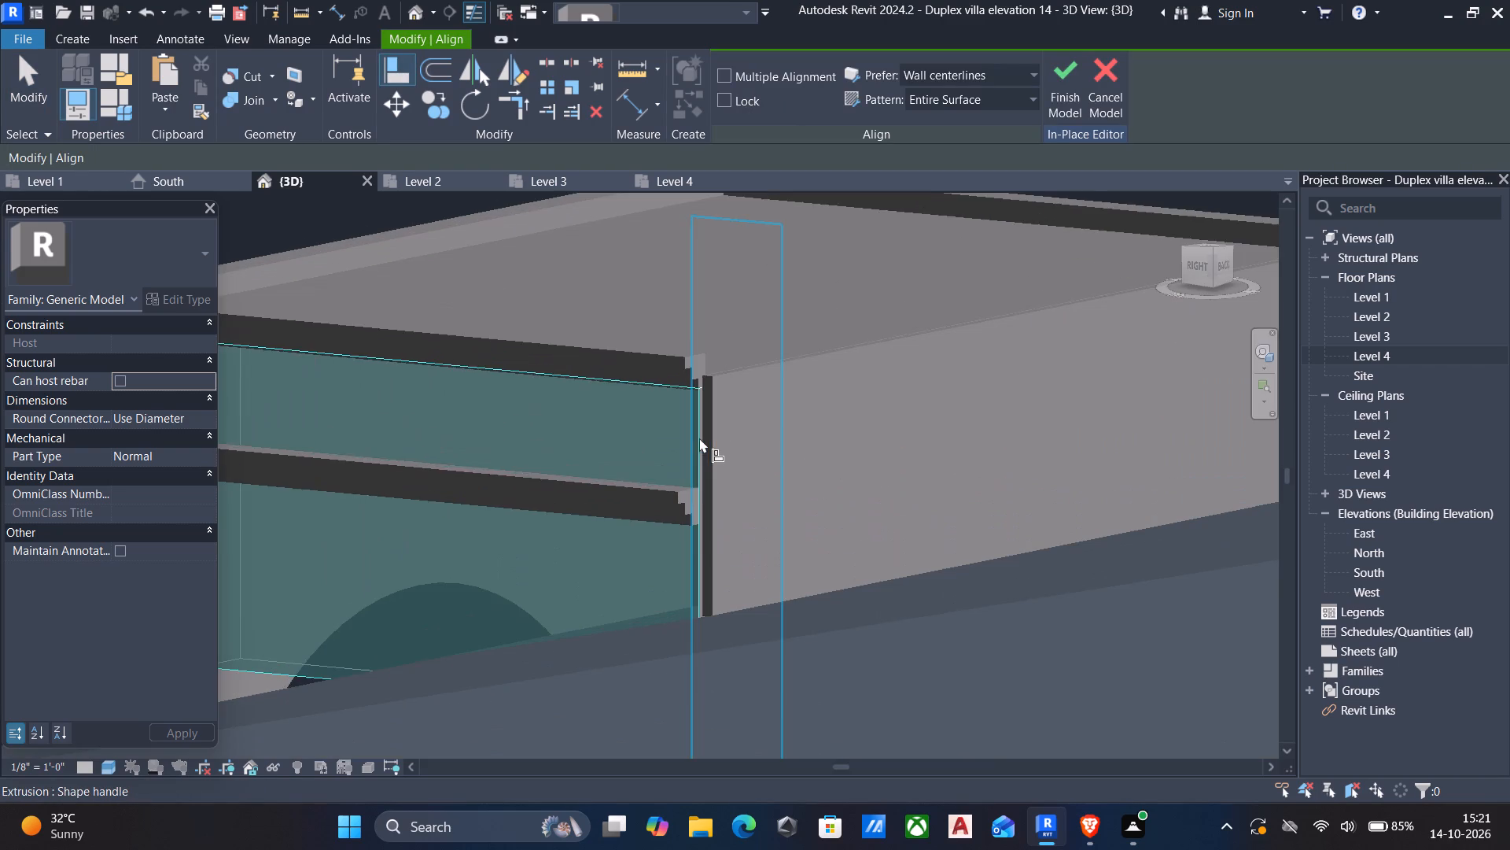
{"action": "left_click", "coordinate": [717, 446]}
Examine how both ends of the back panel meet the side walls and cornice ends of the projection.
{"action": "scroll", "coordinate": [717, 446], "scroll_direction": "down", "scroll_amount": 7}
{"action": "middle_click_drag", "start_coordinate": [871, 455], "coordinate": [859, 462]}
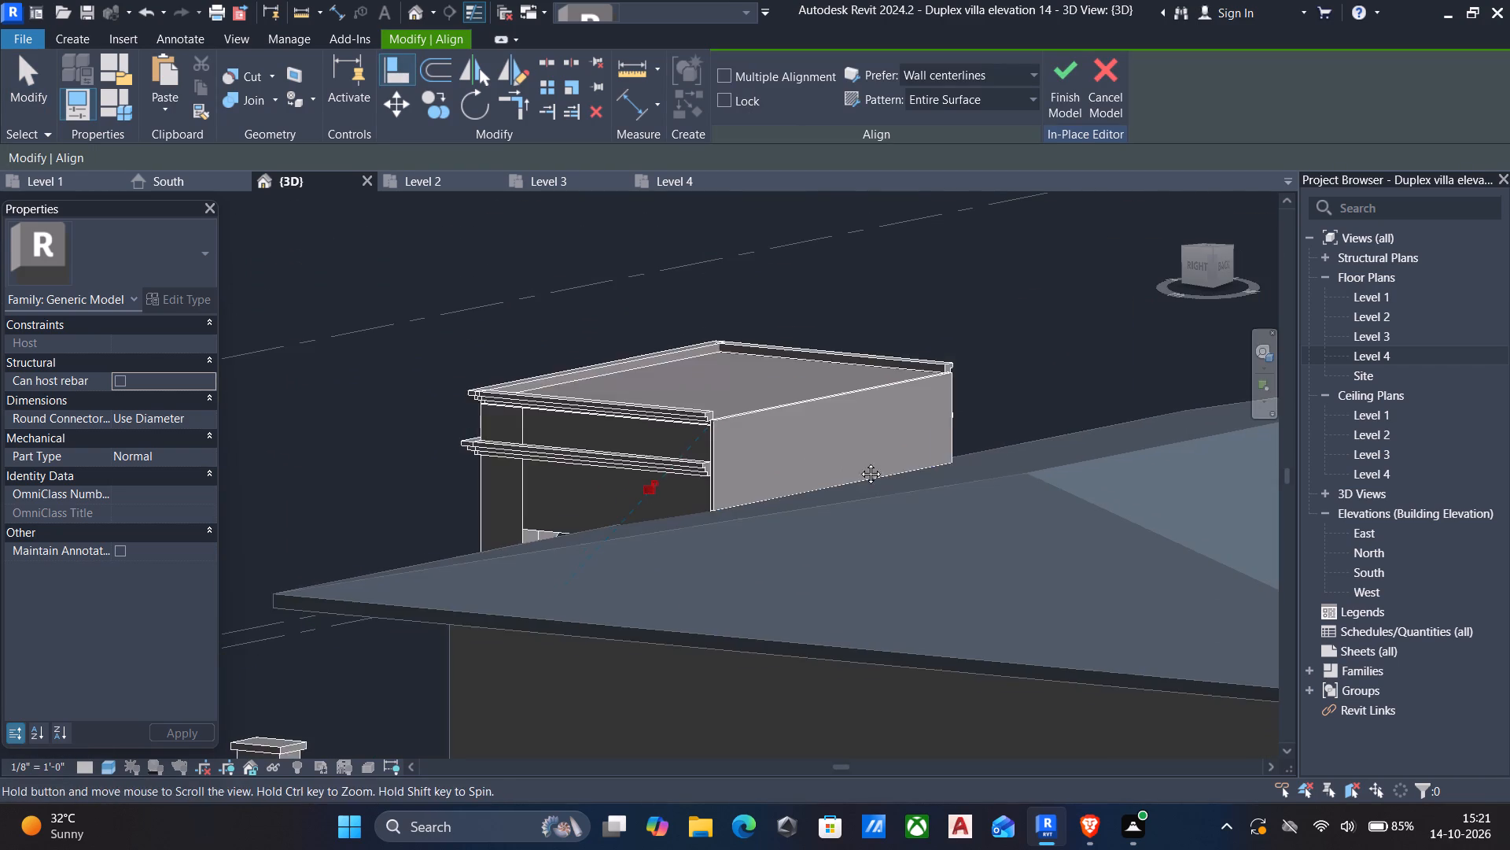
{"action": "middle_click_drag", "start_coordinate": [859, 462], "coordinate": [390, 544]}
{"action": "middle_click_drag", "start_coordinate": [802, 468], "coordinate": [576, 504], "text": "shift"}
{"action": "middle_click_drag", "start_coordinate": [561, 507], "coordinate": [821, 440]}
{"action": "scroll", "coordinate": [768, 537], "scroll_direction": "up", "scroll_amount": 6}
{"action": "scroll", "coordinate": [959, 514], "scroll_direction": "up", "scroll_amount": 6}
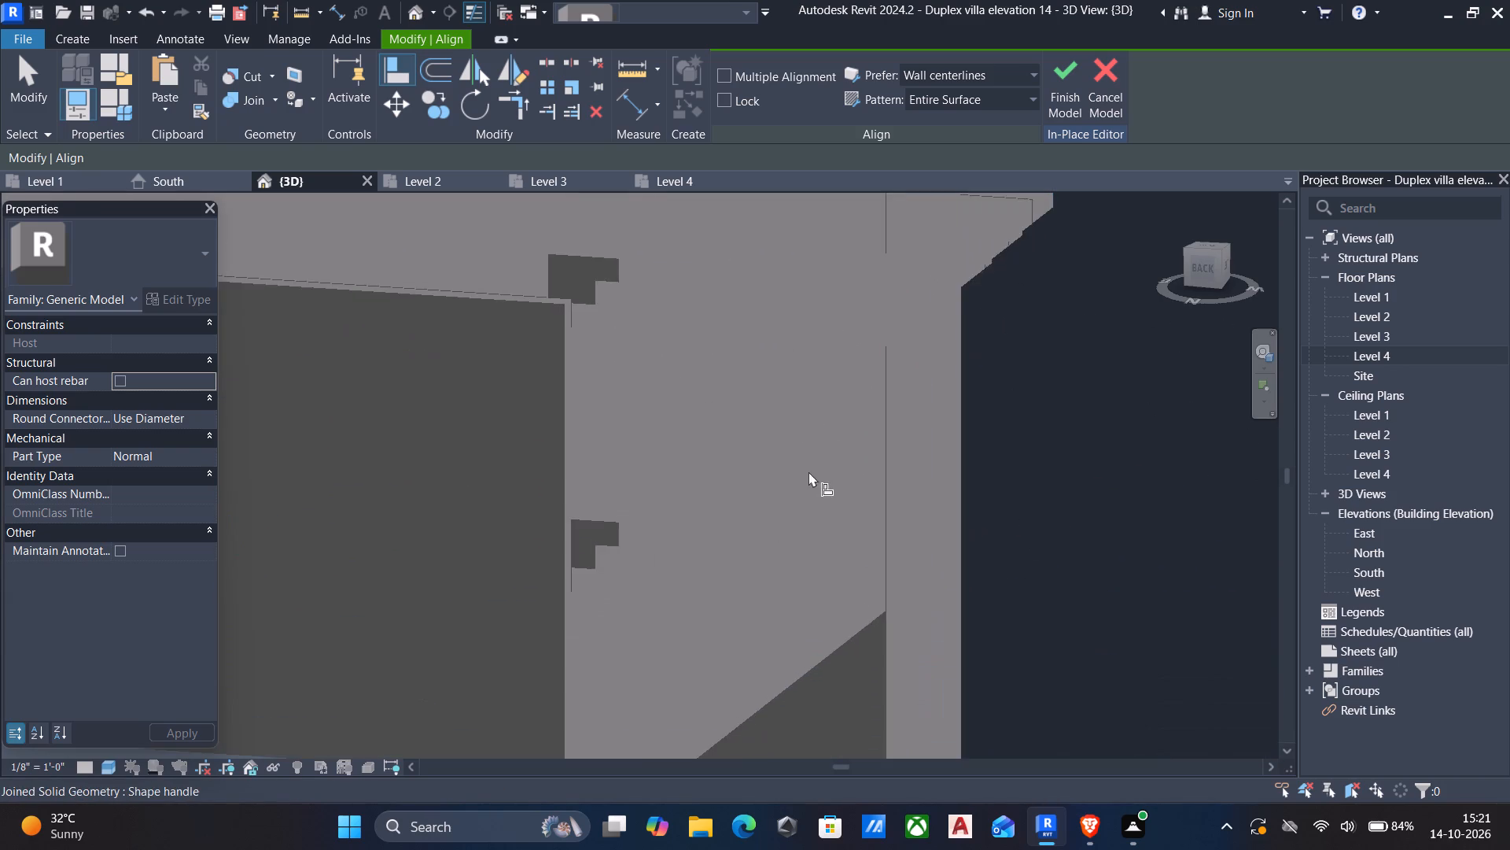
{"action": "middle_click_drag", "start_coordinate": [805, 469], "coordinate": [1164, 461]}
{"action": "scroll", "coordinate": [1011, 403], "scroll_direction": "up", "scroll_amount": 4}
{"action": "middle_click_drag", "start_coordinate": [996, 379], "coordinate": [1015, 656]}
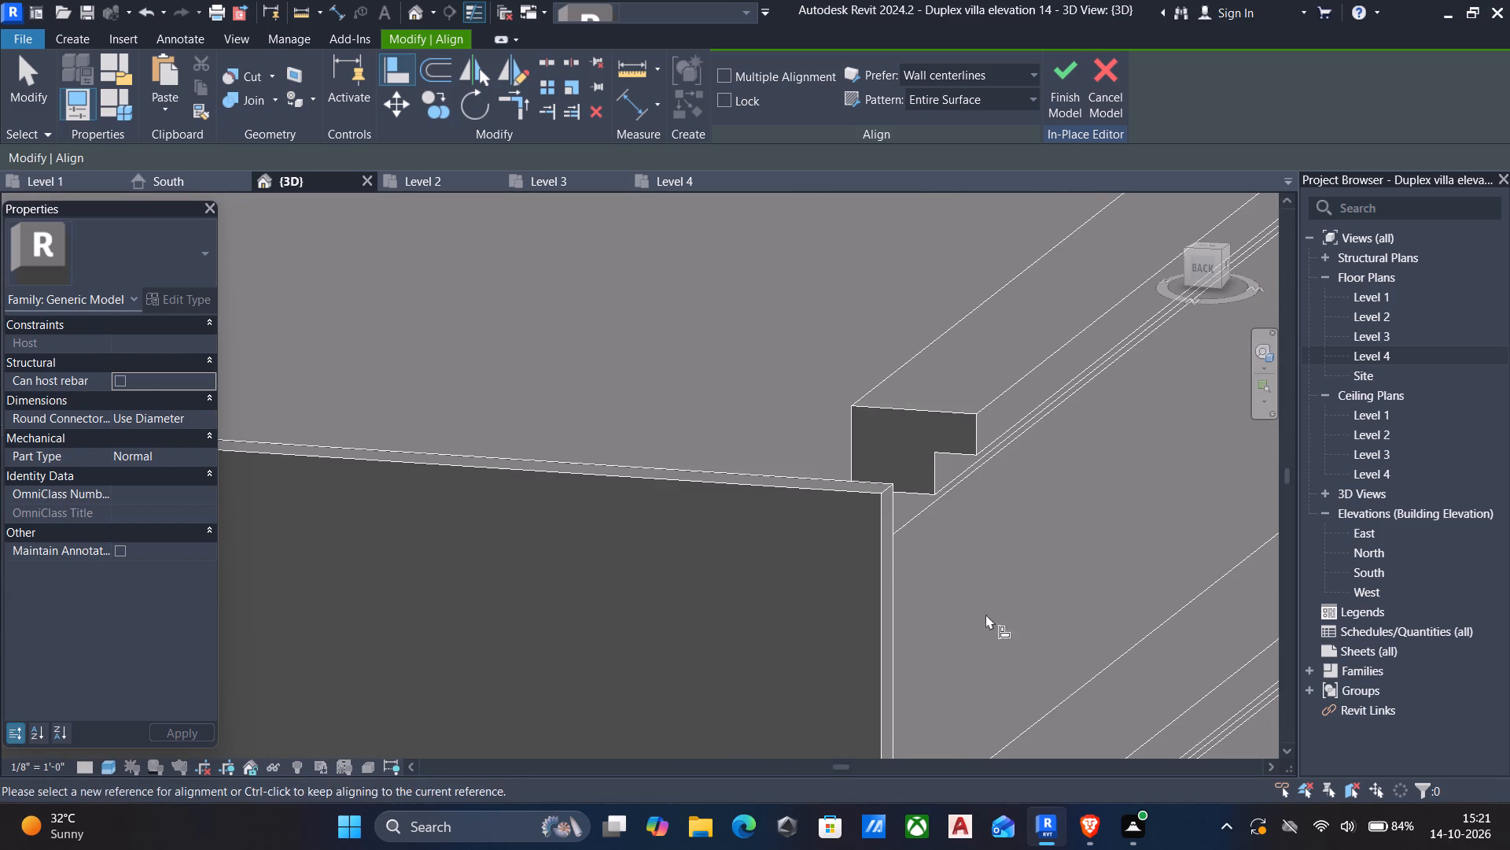
{"action": "scroll", "coordinate": [871, 488], "scroll_direction": "down", "scroll_amount": 12}
{"action": "scroll", "coordinate": [867, 553], "scroll_direction": "up", "scroll_amount": 1}
{"action": "scroll", "coordinate": [827, 617], "scroll_direction": "down", "scroll_amount": 6}
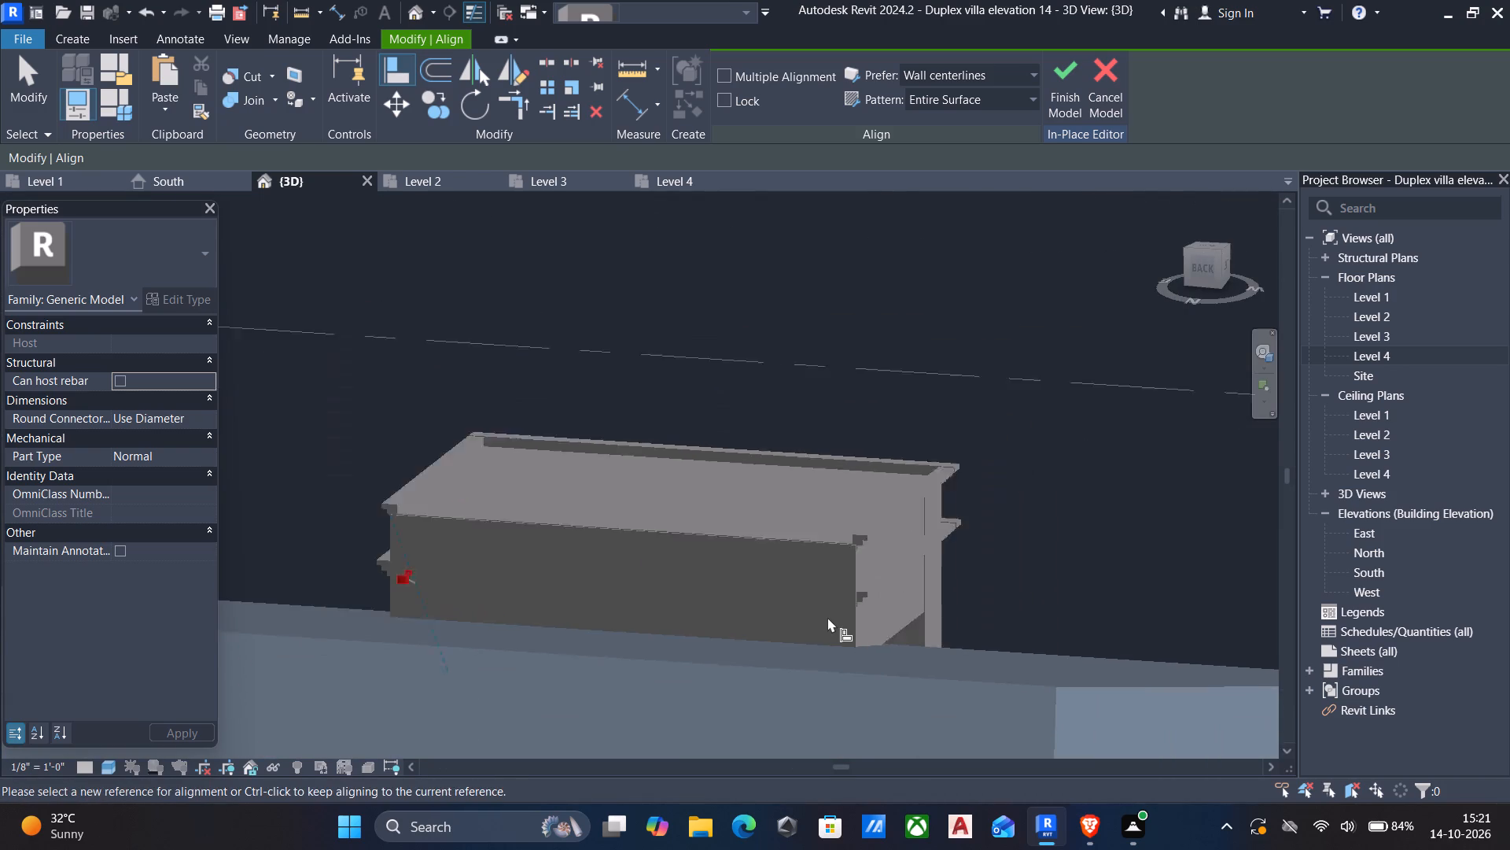
{"action": "middle_click_drag", "start_coordinate": [827, 617], "coordinate": [974, 581]}
{"action": "key", "text": "Escape"}
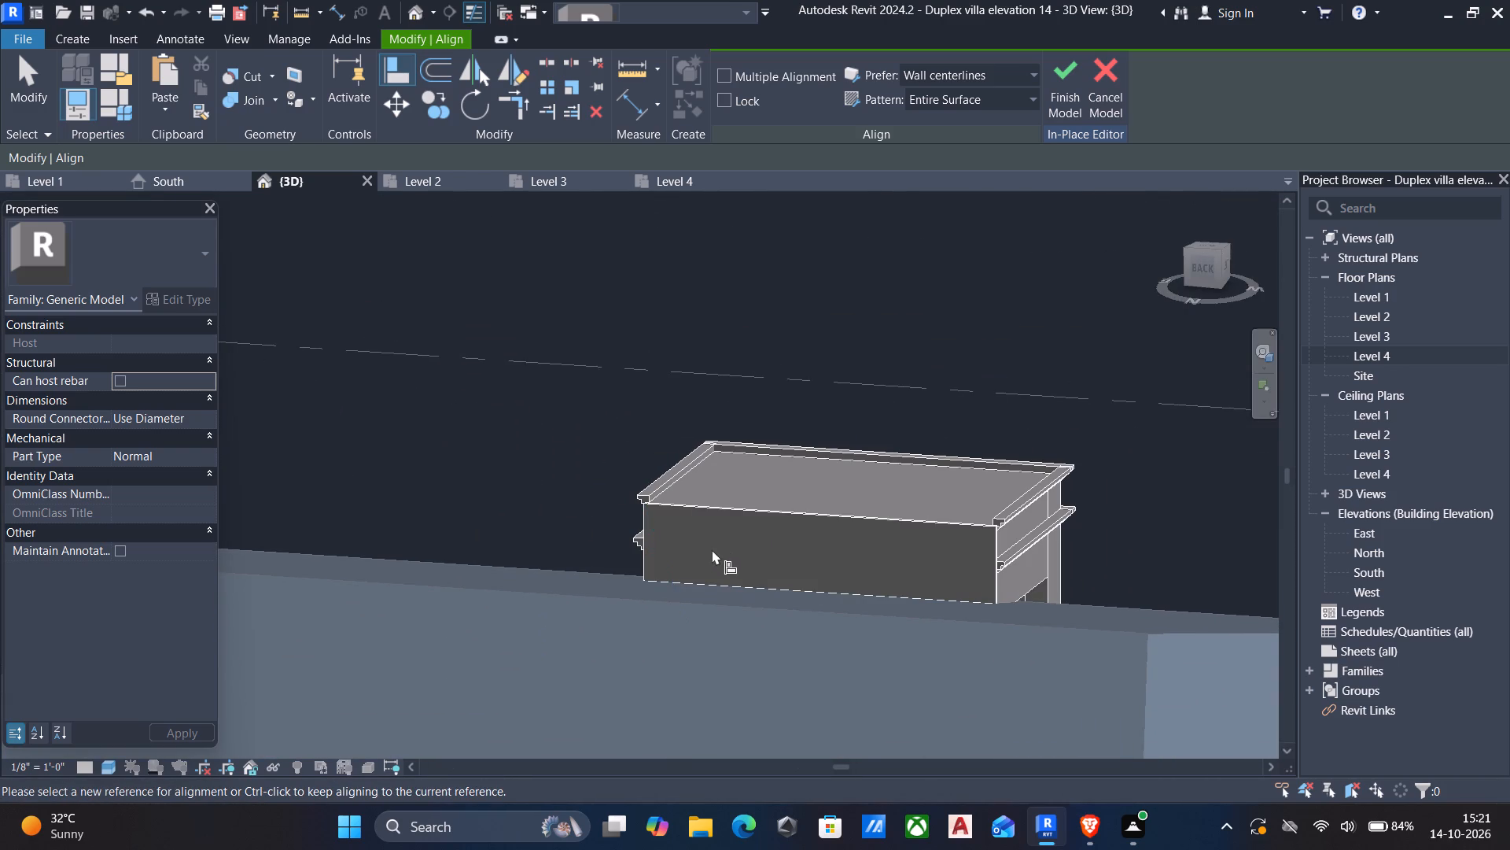
{"action": "middle_click_drag", "start_coordinate": [704, 559], "coordinate": [992, 653]}
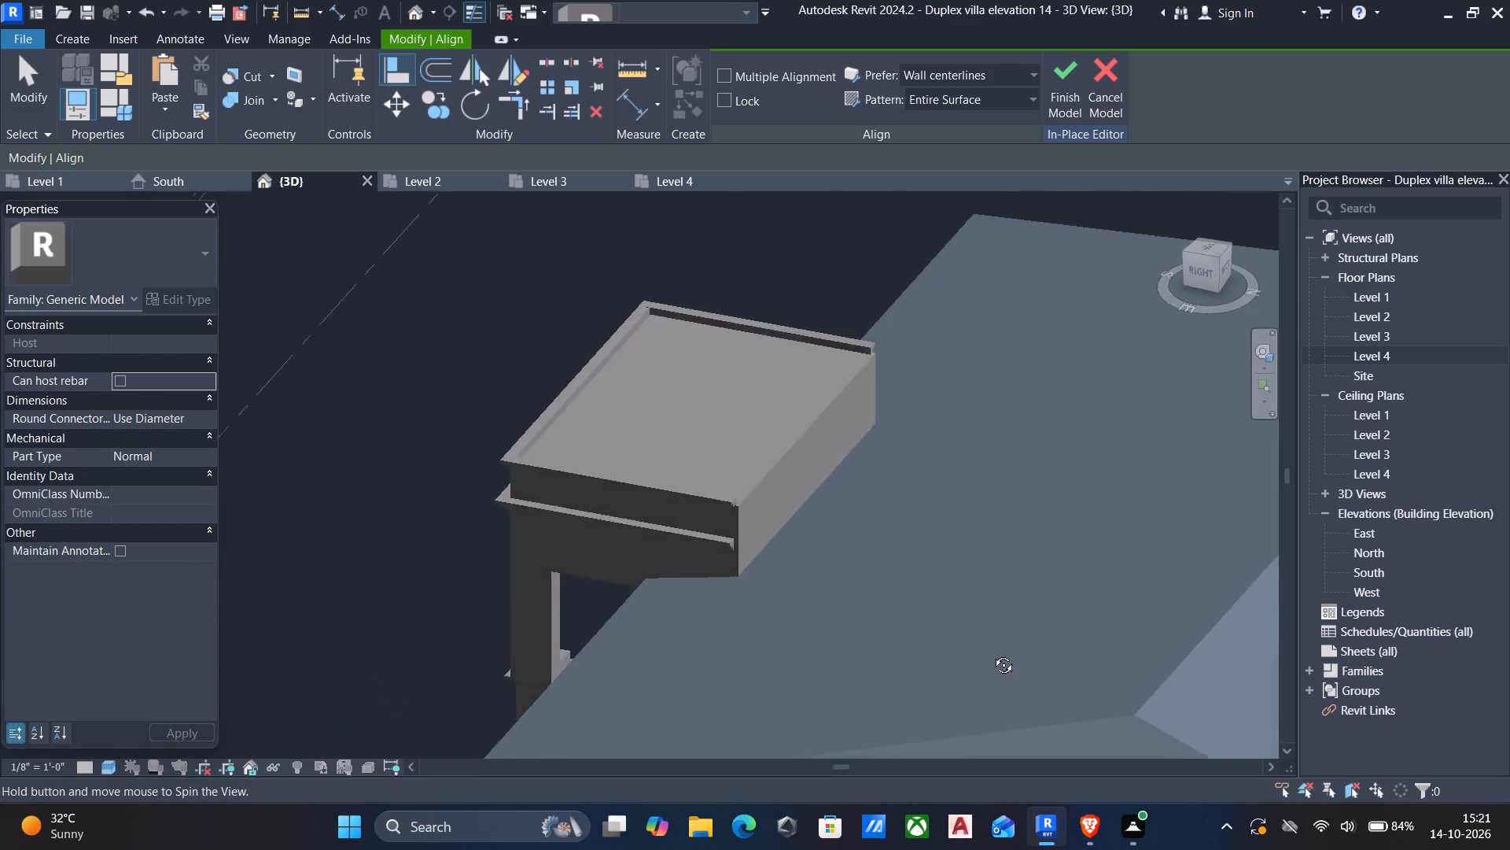
{"action": "middle_click_drag", "start_coordinate": [992, 653], "coordinate": [982, 640]}
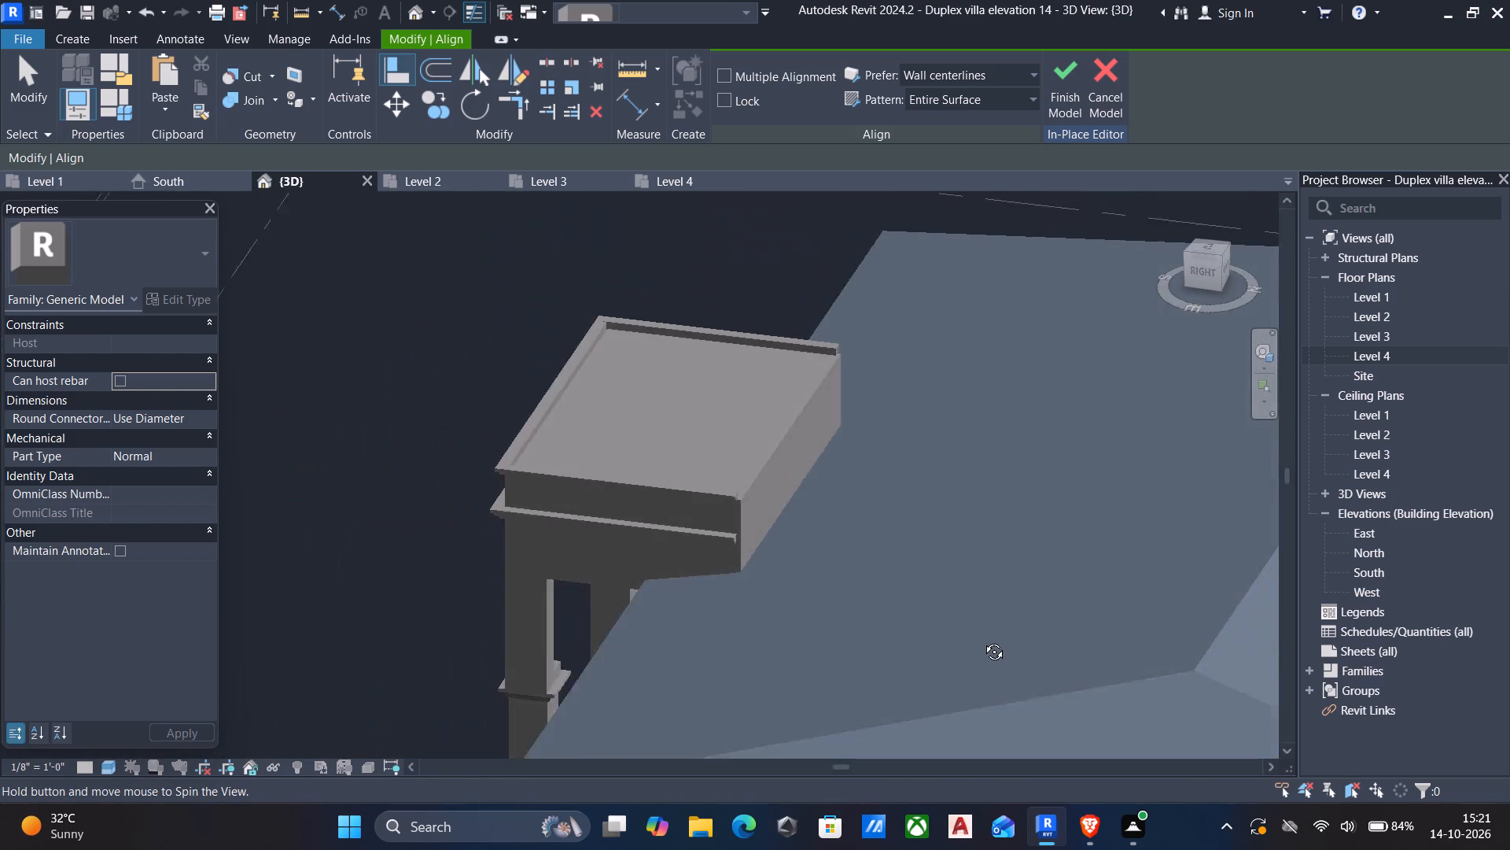
{"action": "middle_click_drag", "start_coordinate": [982, 640], "coordinate": [967, 635]}
{"action": "scroll", "coordinate": [761, 537], "scroll_direction": "up", "scroll_amount": 6}
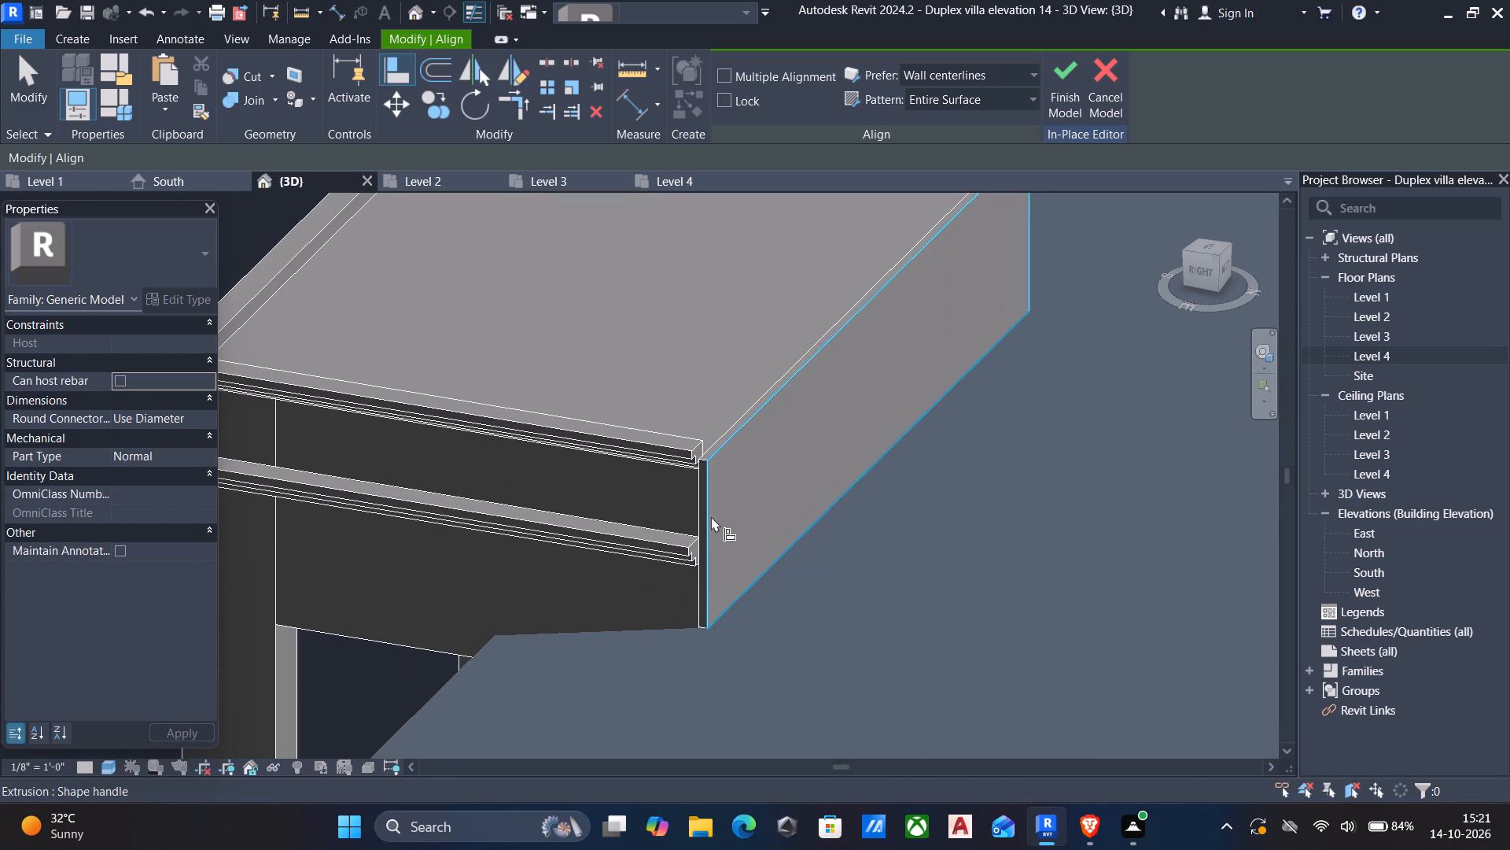
Align the lower and top cornice ends on the first side of the projection with the back panel's outer face.
{"action": "left_click", "coordinate": [711, 516]}
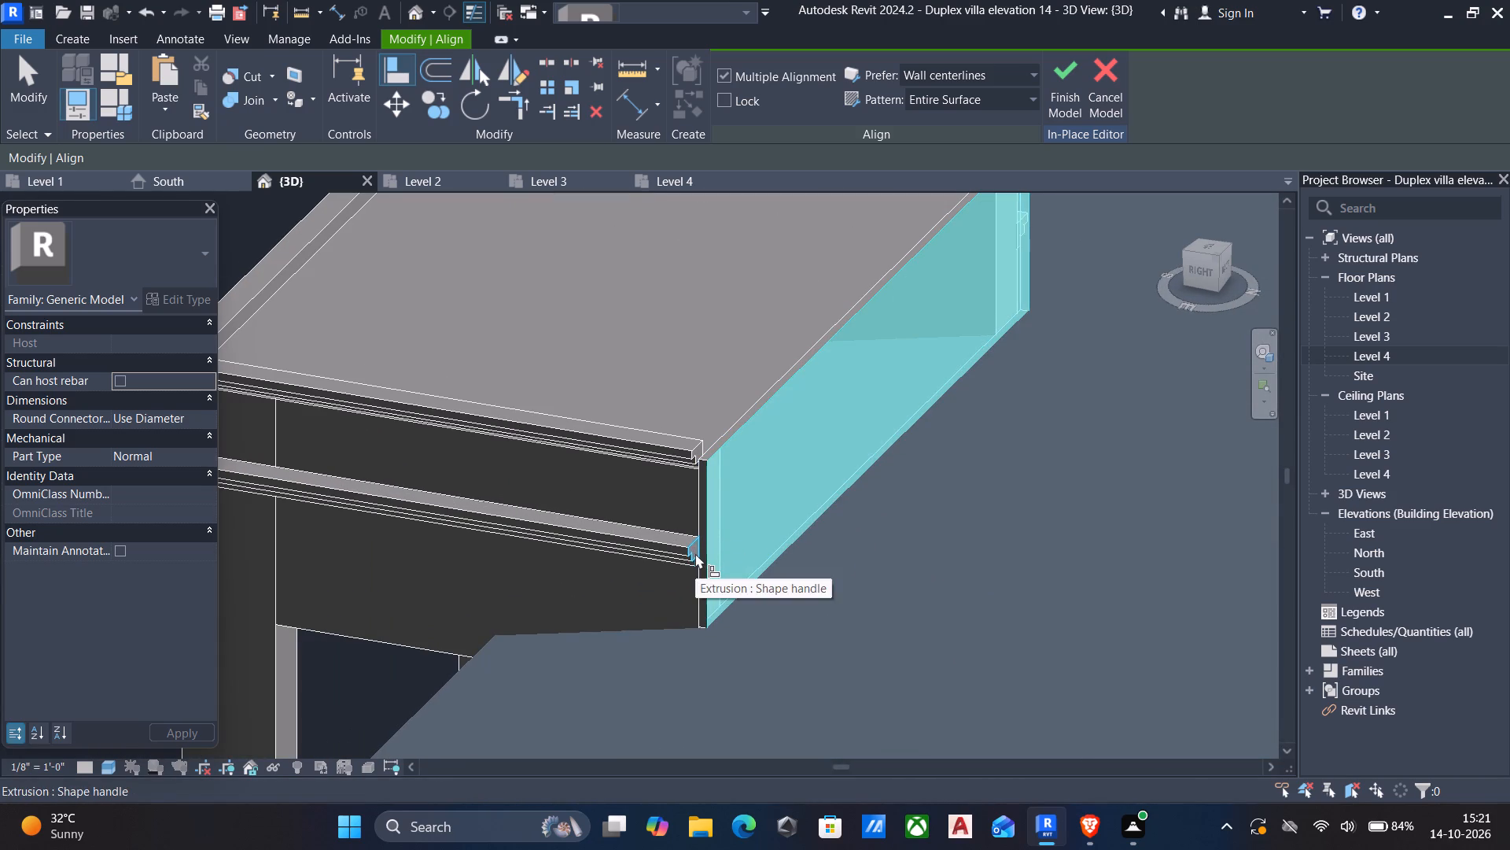
{"action": "left_click", "coordinate": [695, 553], "text": "ctrl"}
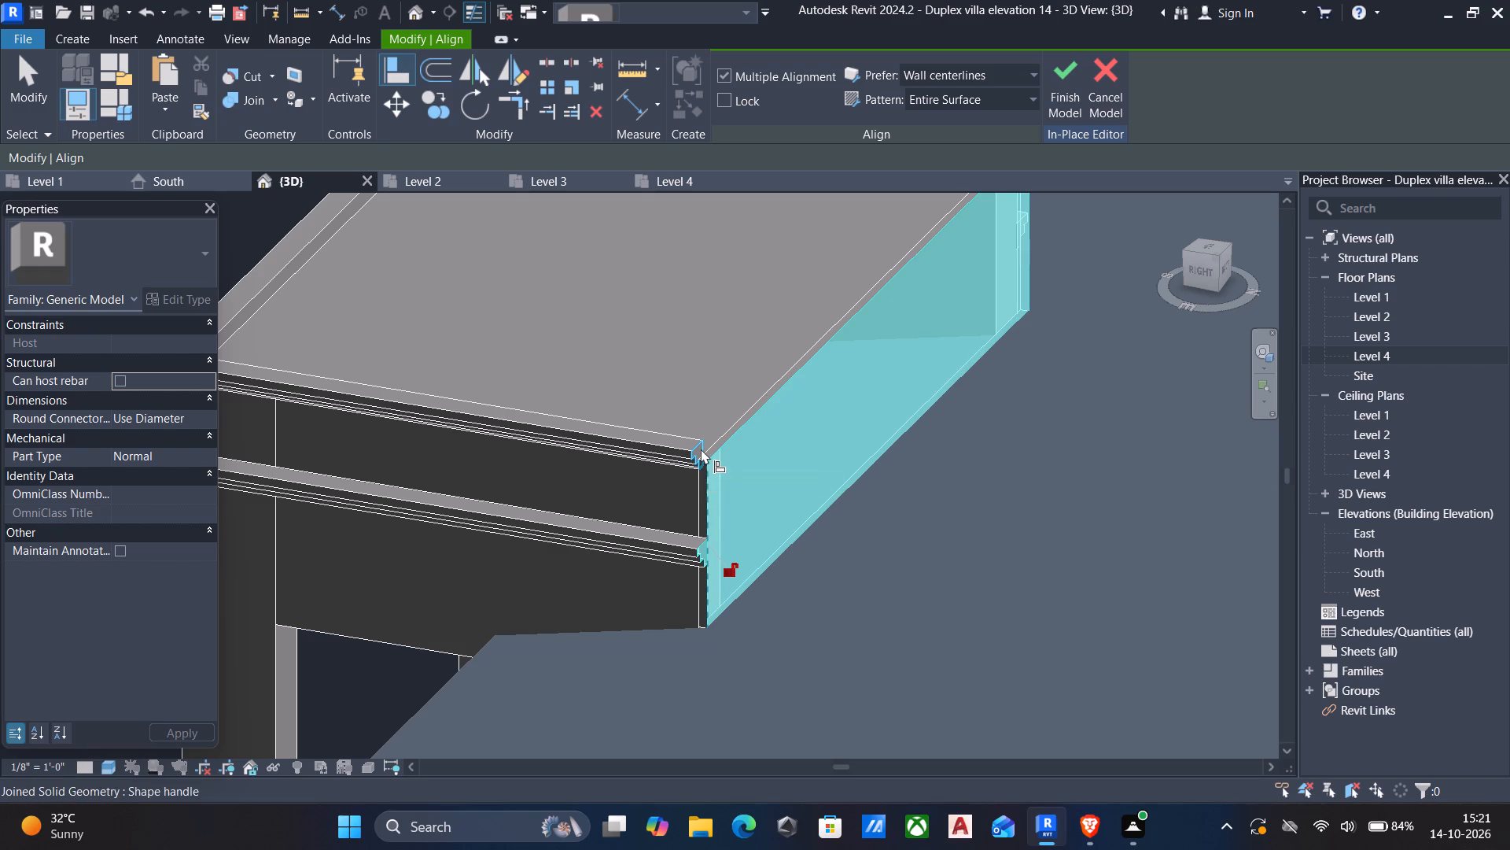
{"action": "left_click", "coordinate": [701, 449], "text": "ctrl"}
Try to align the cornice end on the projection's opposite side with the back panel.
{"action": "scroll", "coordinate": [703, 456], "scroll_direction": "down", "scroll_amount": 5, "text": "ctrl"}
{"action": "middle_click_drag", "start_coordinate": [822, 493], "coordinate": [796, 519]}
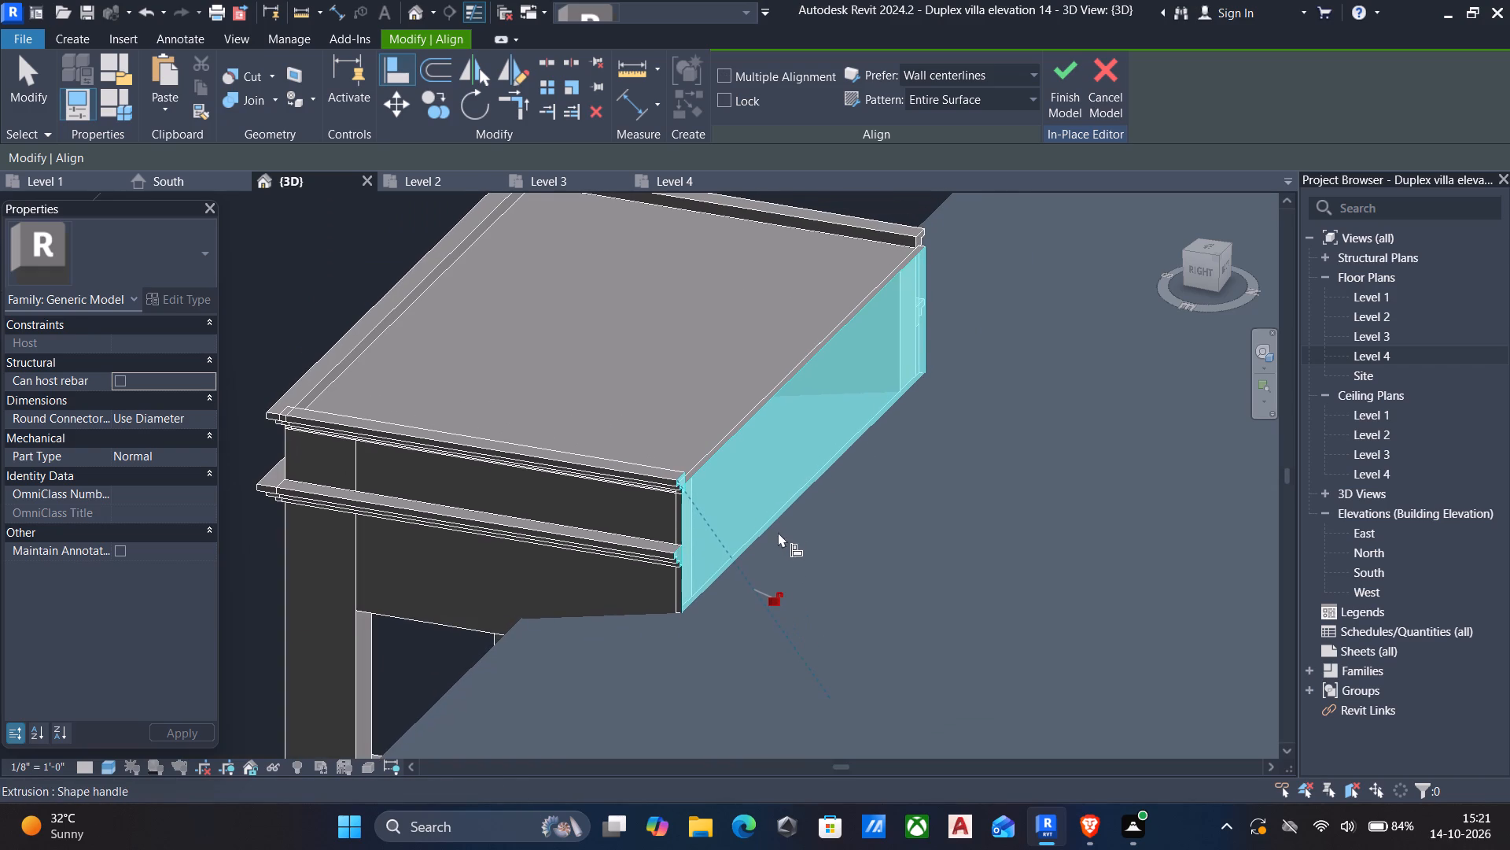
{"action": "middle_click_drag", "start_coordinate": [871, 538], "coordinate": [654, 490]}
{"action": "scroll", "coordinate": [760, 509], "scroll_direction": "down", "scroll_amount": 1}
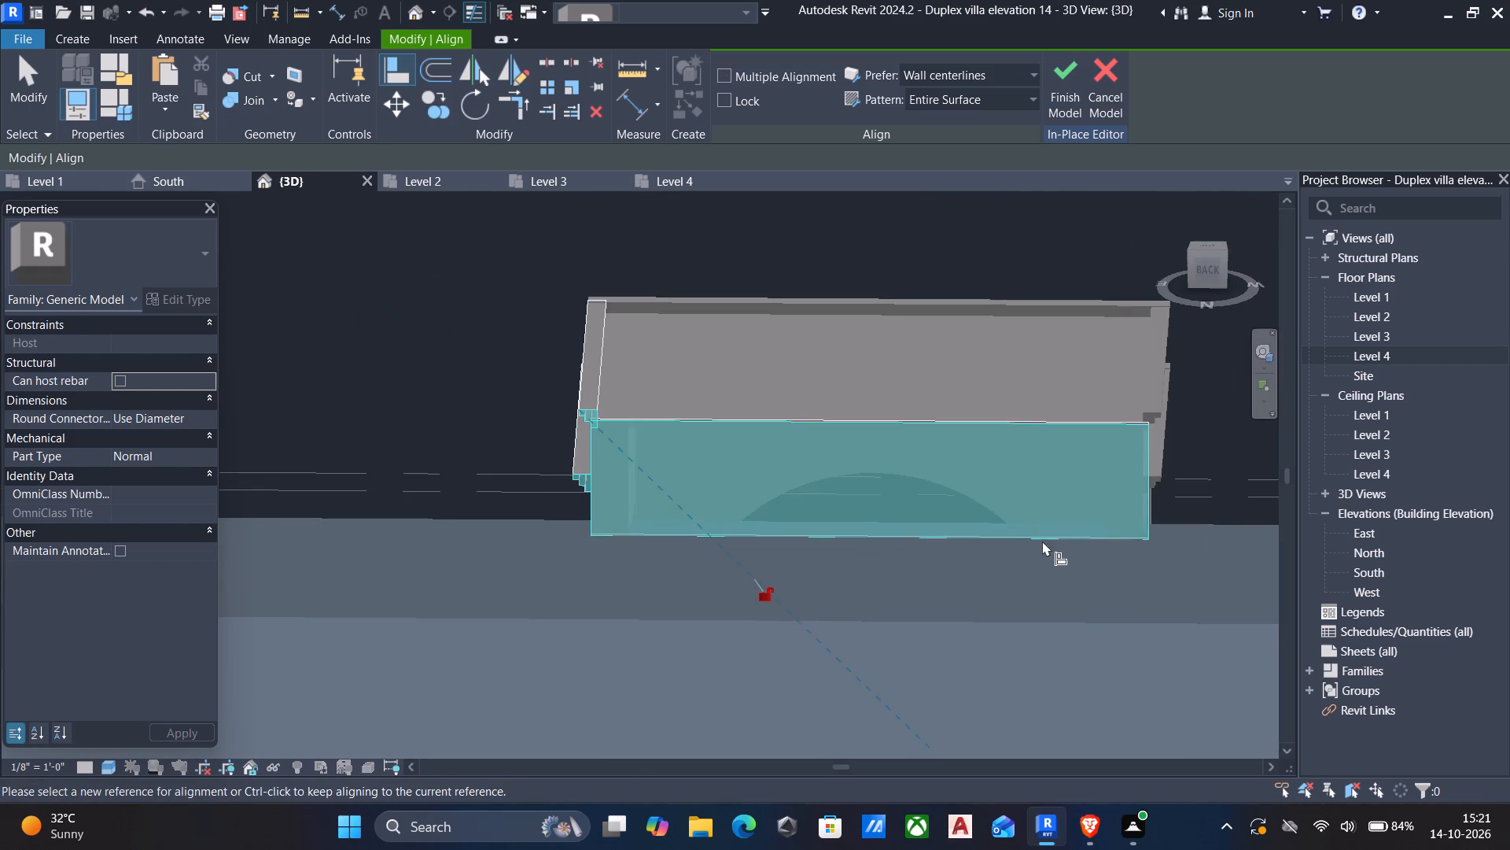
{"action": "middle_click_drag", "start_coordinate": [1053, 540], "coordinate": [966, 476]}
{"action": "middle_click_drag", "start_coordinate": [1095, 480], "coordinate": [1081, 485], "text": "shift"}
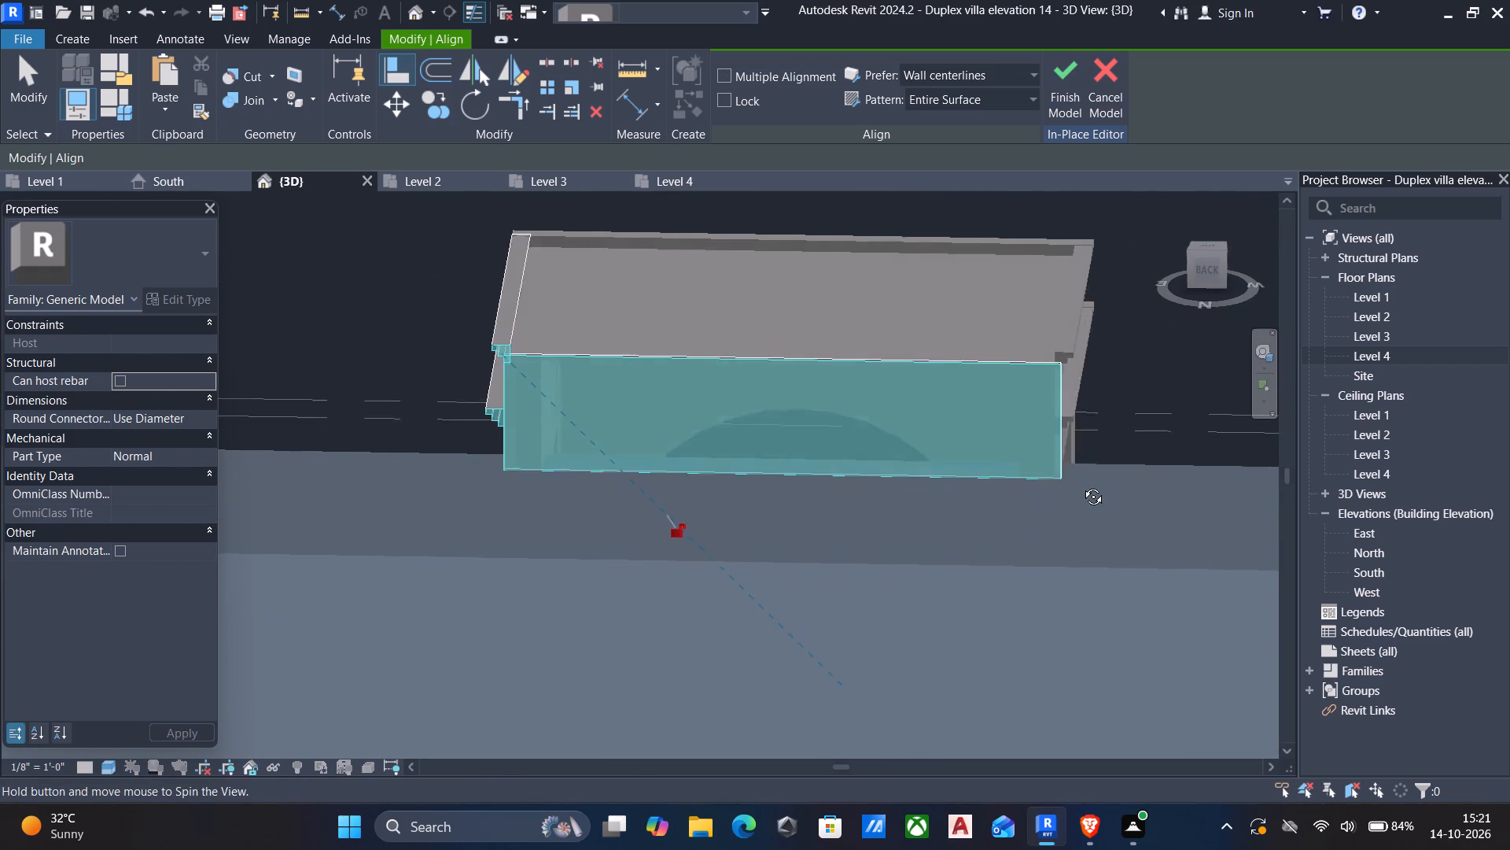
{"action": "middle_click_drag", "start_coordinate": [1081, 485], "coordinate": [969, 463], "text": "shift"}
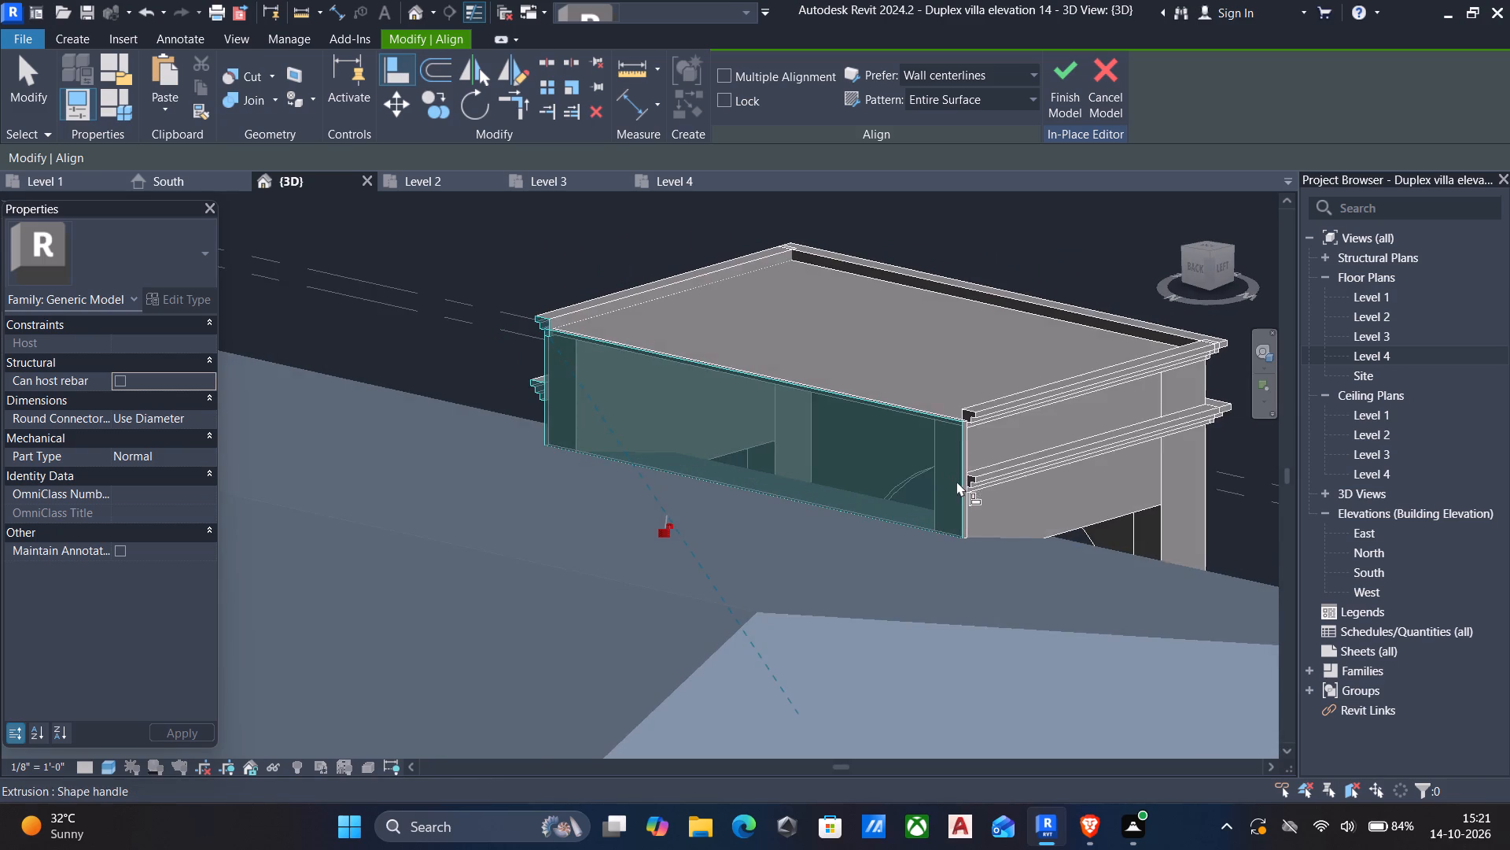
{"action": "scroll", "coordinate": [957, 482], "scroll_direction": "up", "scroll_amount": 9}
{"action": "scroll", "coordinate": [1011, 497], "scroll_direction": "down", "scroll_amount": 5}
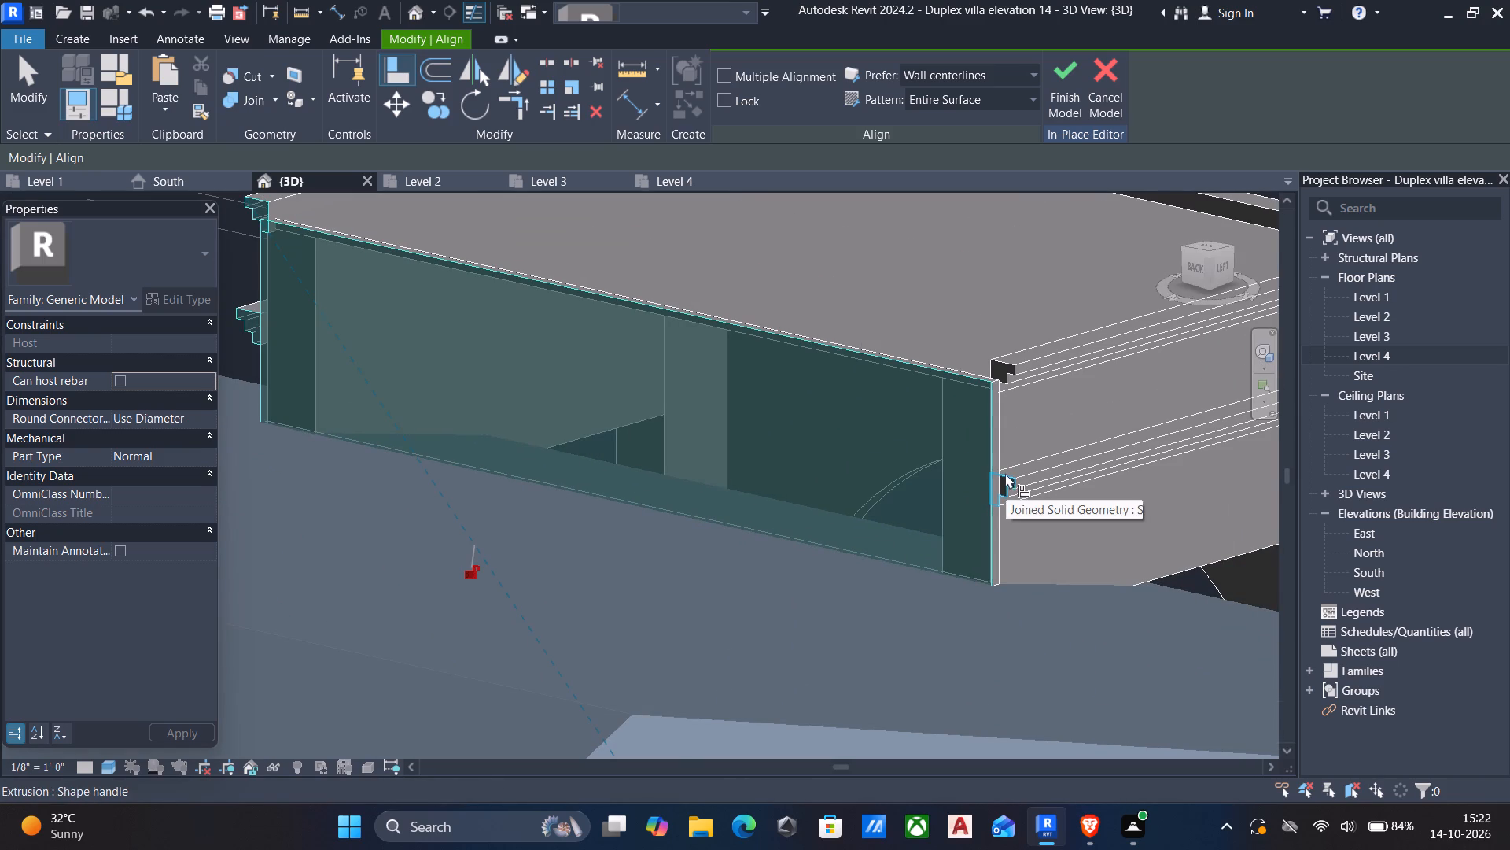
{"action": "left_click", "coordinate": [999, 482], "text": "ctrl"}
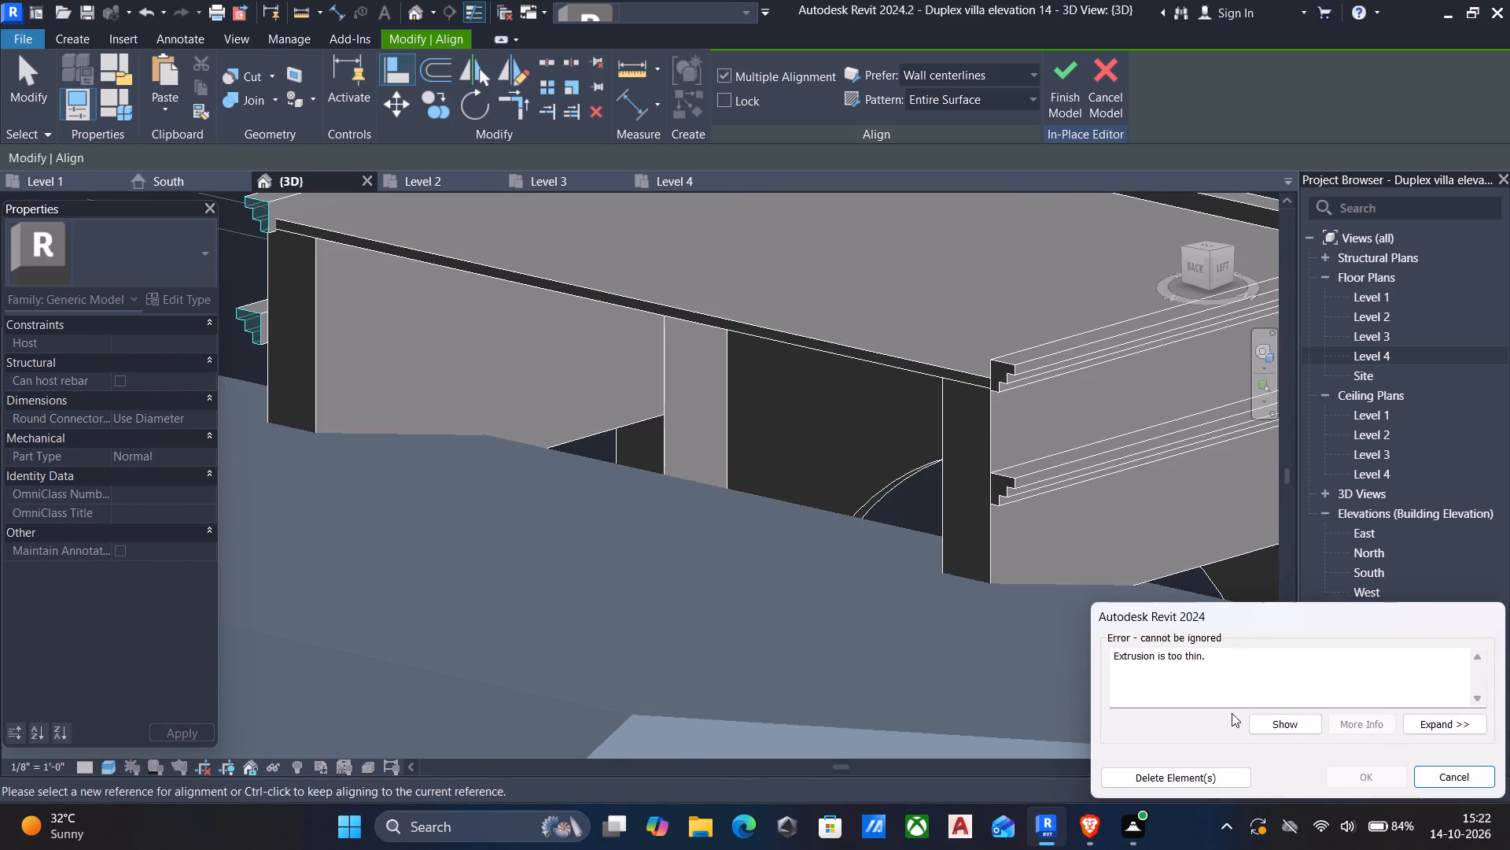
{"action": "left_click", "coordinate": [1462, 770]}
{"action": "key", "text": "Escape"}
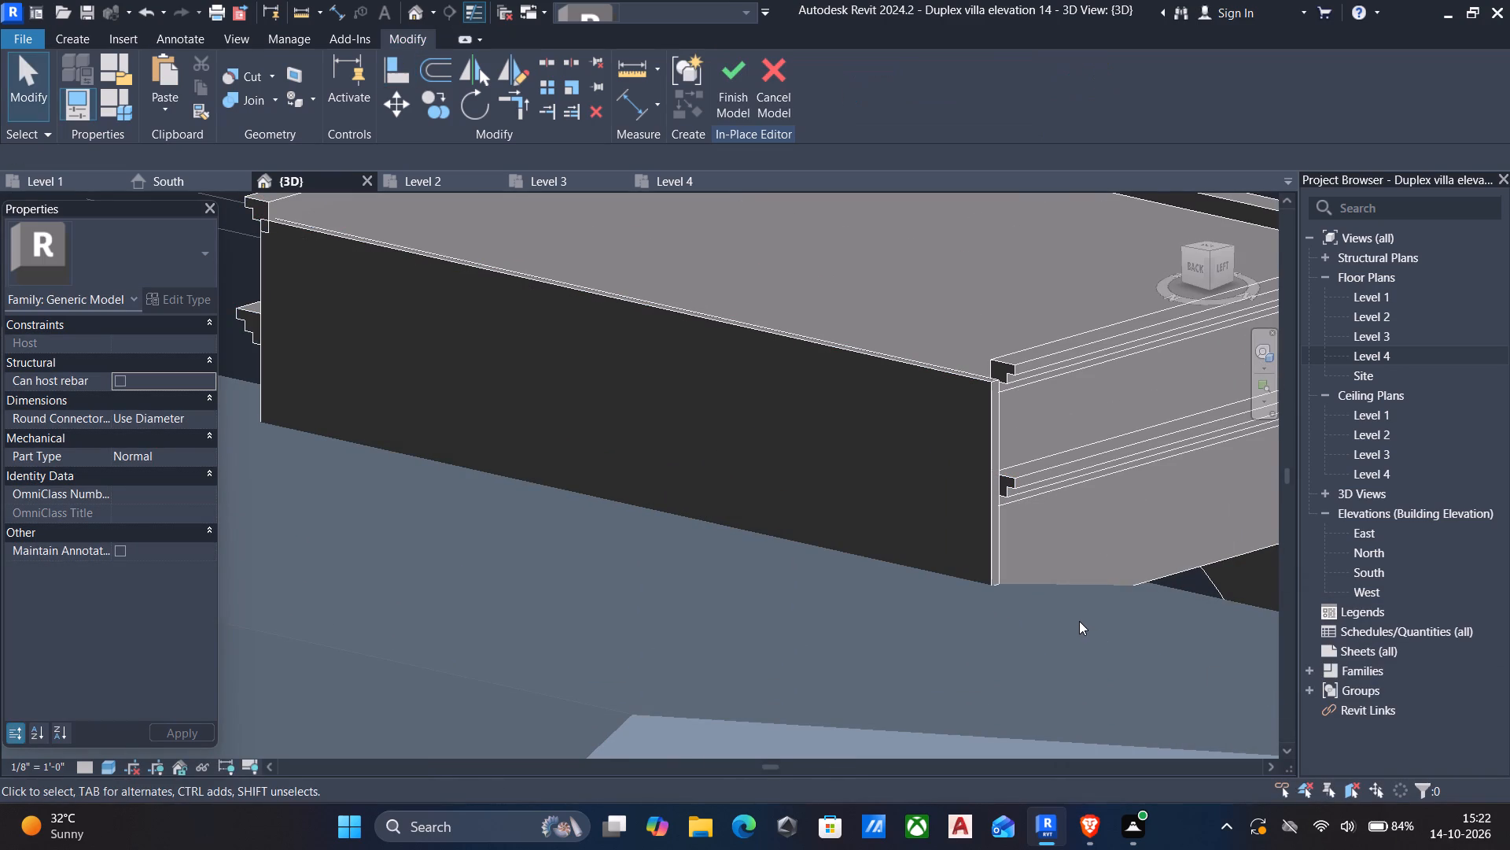
Align the lower and top cornice ends on the opposite side with the back panel's outer face and finish the in-place model.
{"action": "type", "text": "al"}
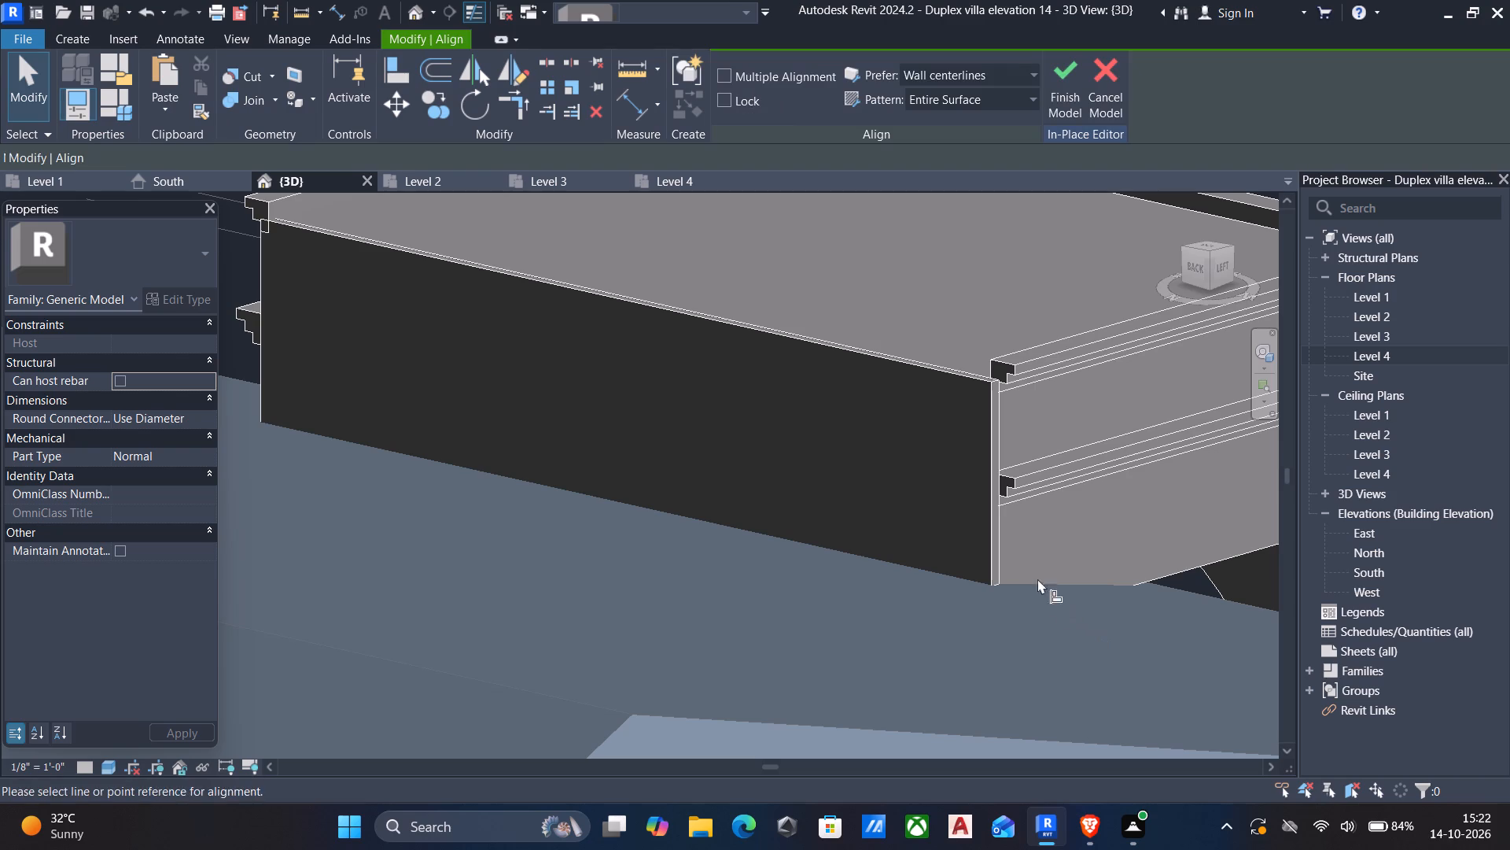
{"action": "left_click", "coordinate": [941, 378]}
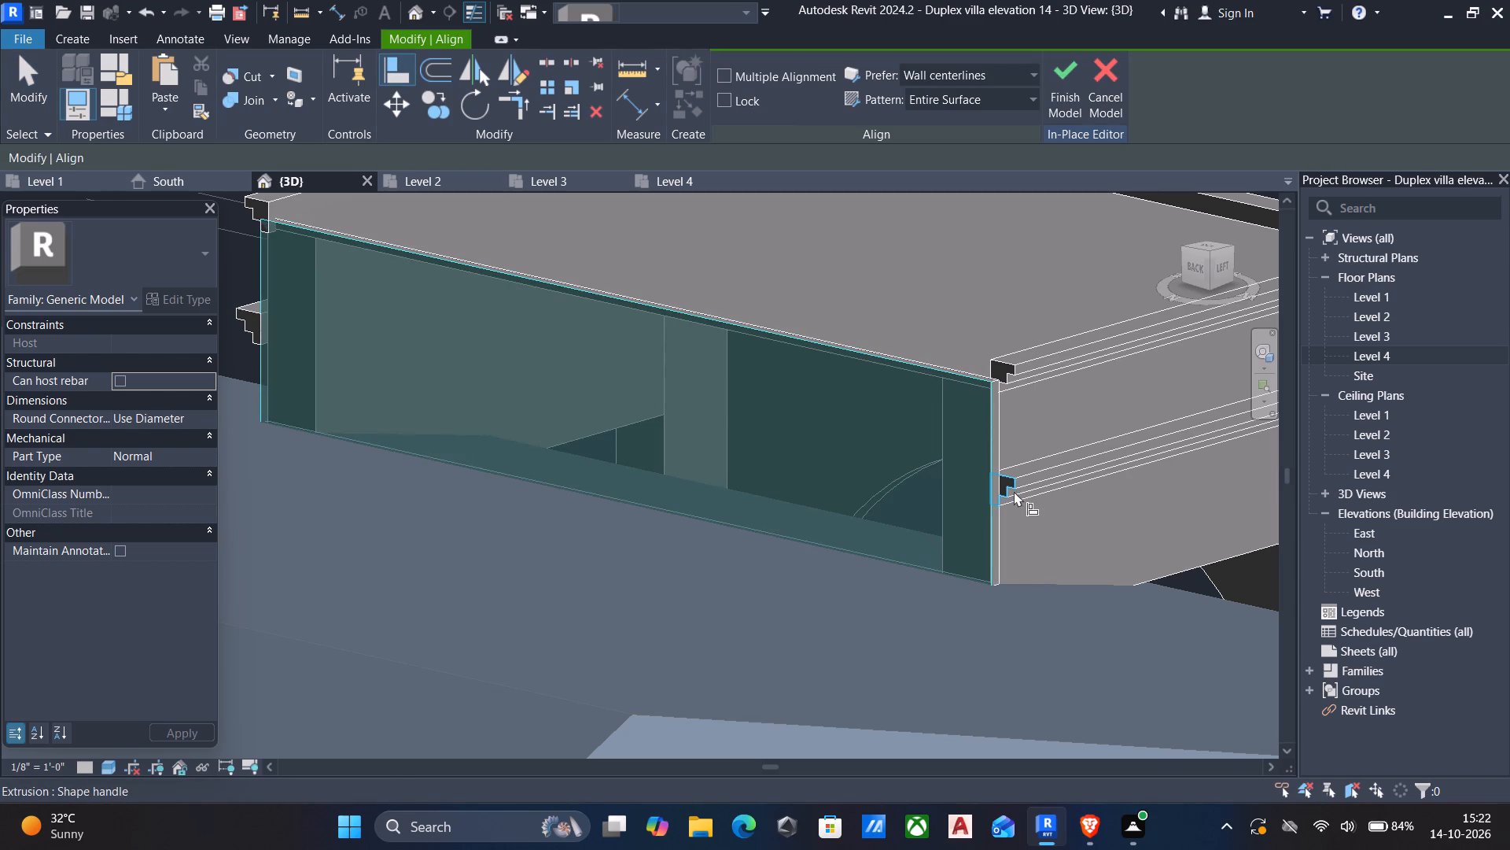
{"action": "left_click", "coordinate": [1009, 481], "text": "ctrl"}
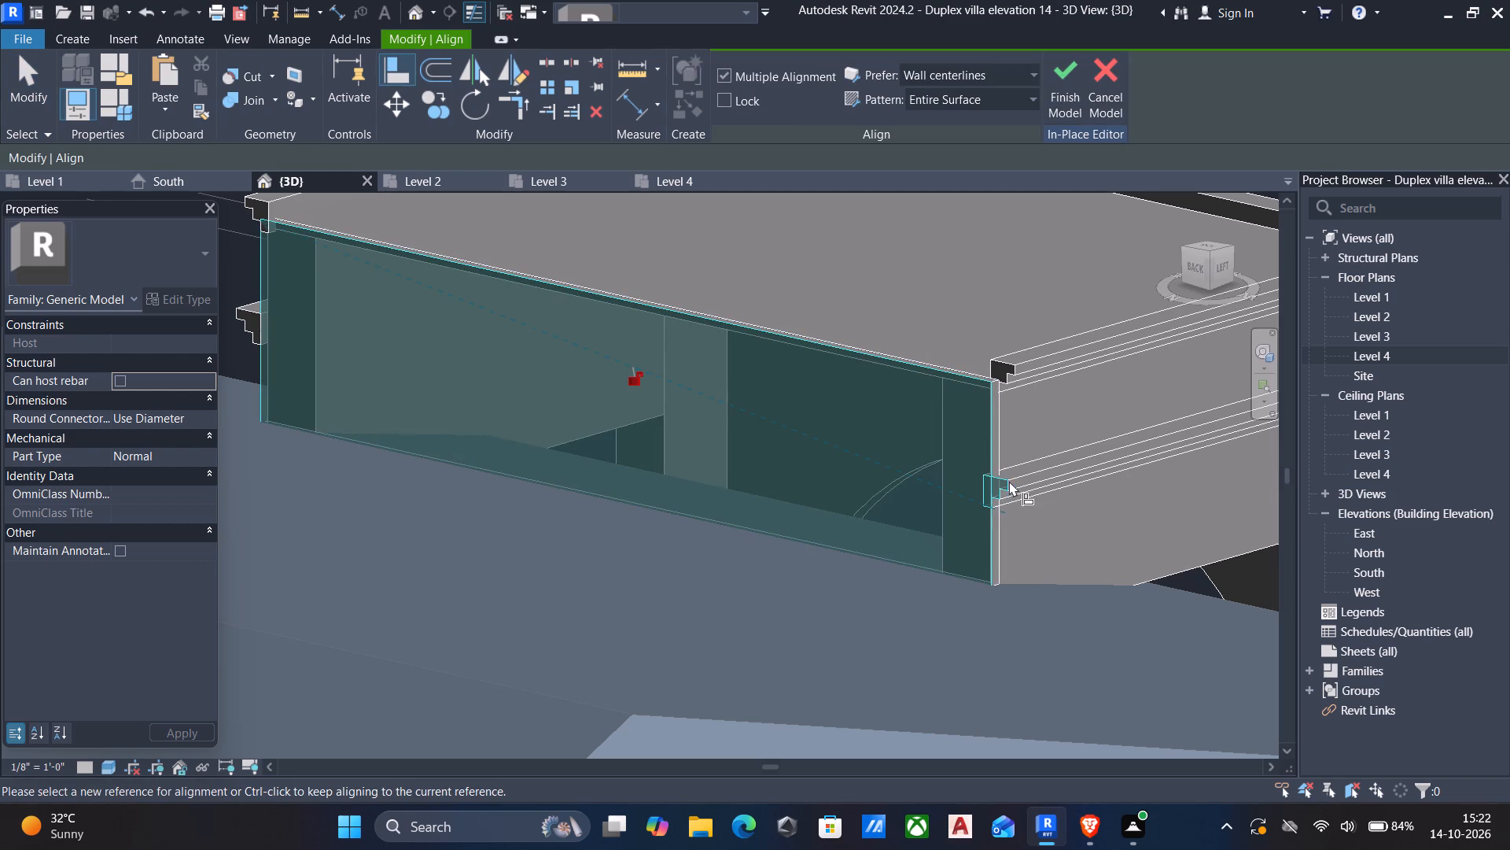
{"action": "left_click", "coordinate": [1014, 372], "text": "ctrl"}
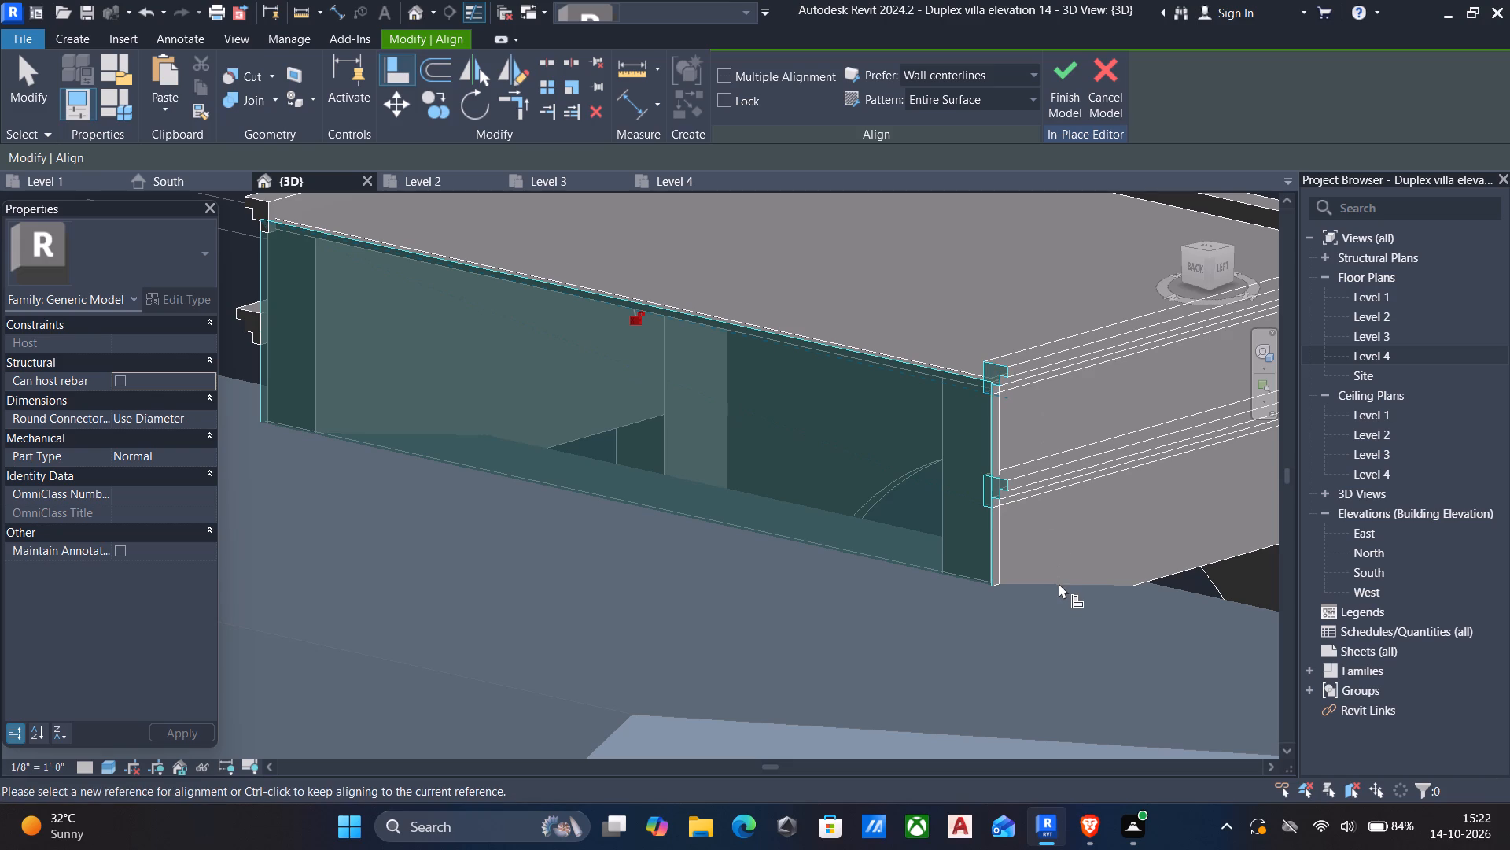
{"action": "left_click", "coordinate": [1059, 74]}
Examine how the projection's side wall meets the main roof, from outside and from beneath the eaves.
{"action": "scroll", "coordinate": [960, 472], "scroll_direction": "down", "scroll_amount": 8}
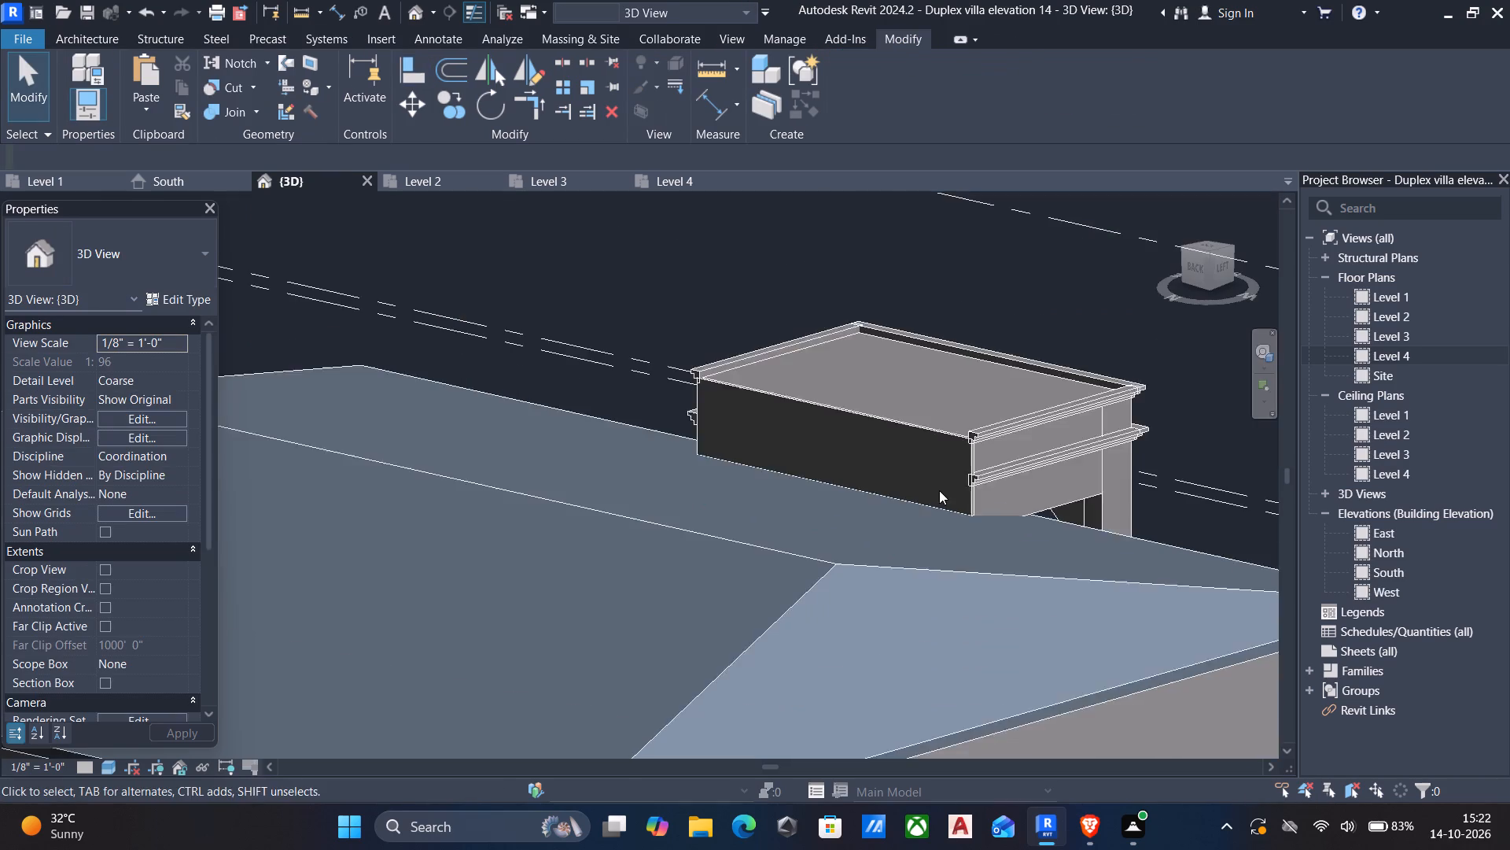
{"action": "scroll", "coordinate": [939, 490], "scroll_direction": "down", "scroll_amount": 3}
{"action": "scroll", "coordinate": [939, 491], "scroll_direction": "up", "scroll_amount": 1}
{"action": "middle_click_drag", "start_coordinate": [939, 495], "coordinate": [551, 486]}
{"action": "scroll", "coordinate": [614, 567], "scroll_direction": "down", "scroll_amount": 3}
{"action": "middle_click_drag", "start_coordinate": [635, 578], "coordinate": [659, 495], "text": "shift"}
{"action": "middle_click_drag", "start_coordinate": [623, 542], "coordinate": [612, 529]}
{"action": "middle_click_drag", "start_coordinate": [612, 529], "coordinate": [713, 464]}
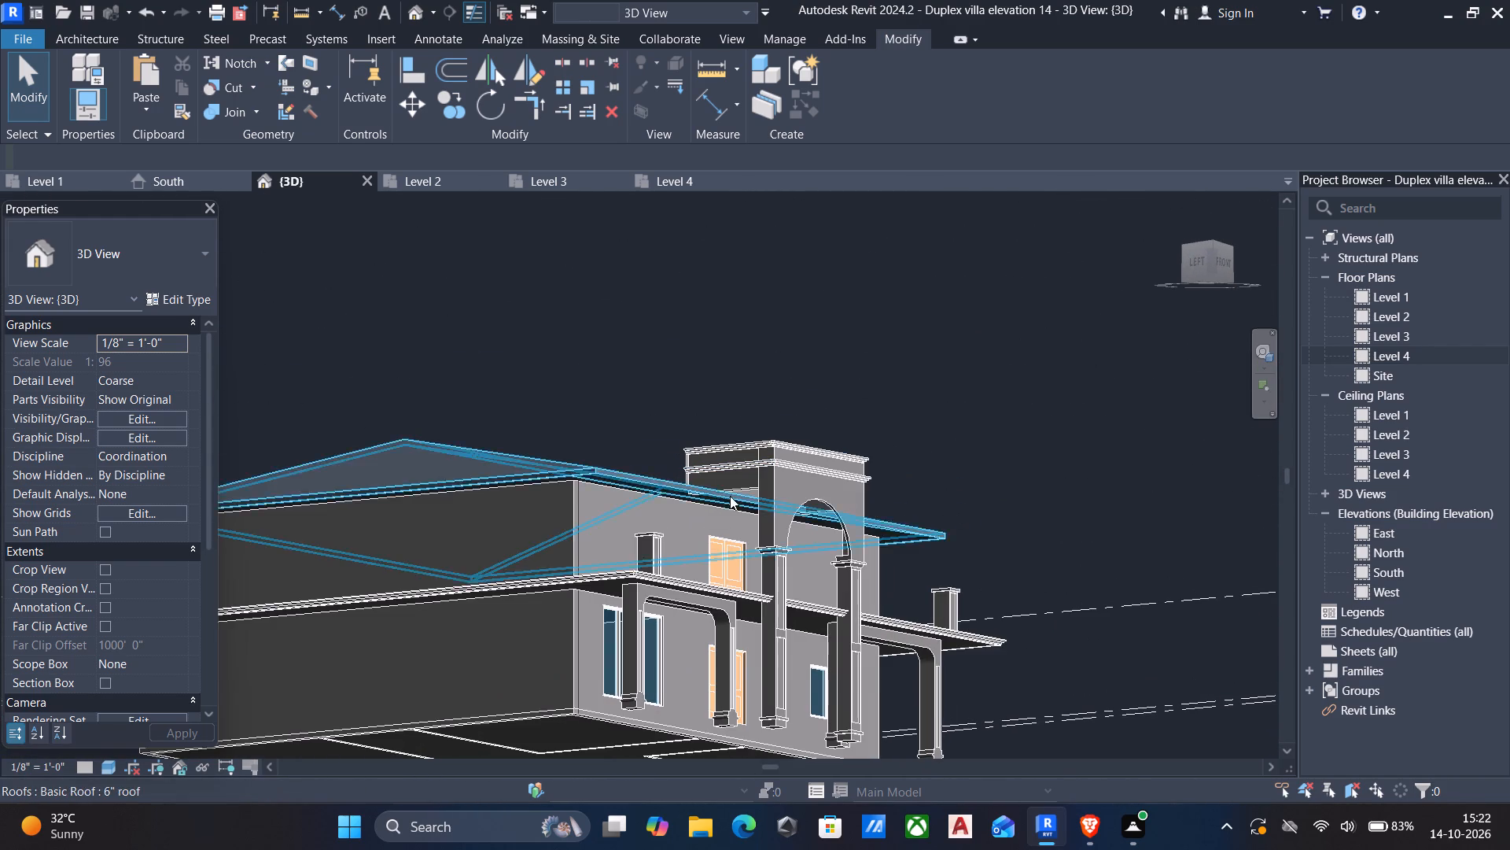
{"action": "scroll", "coordinate": [730, 496], "scroll_direction": "up", "scroll_amount": 5}
{"action": "scroll", "coordinate": [784, 528], "scroll_direction": "up", "scroll_amount": 6}
{"action": "middle_click_drag", "start_coordinate": [756, 527], "coordinate": [751, 621]}
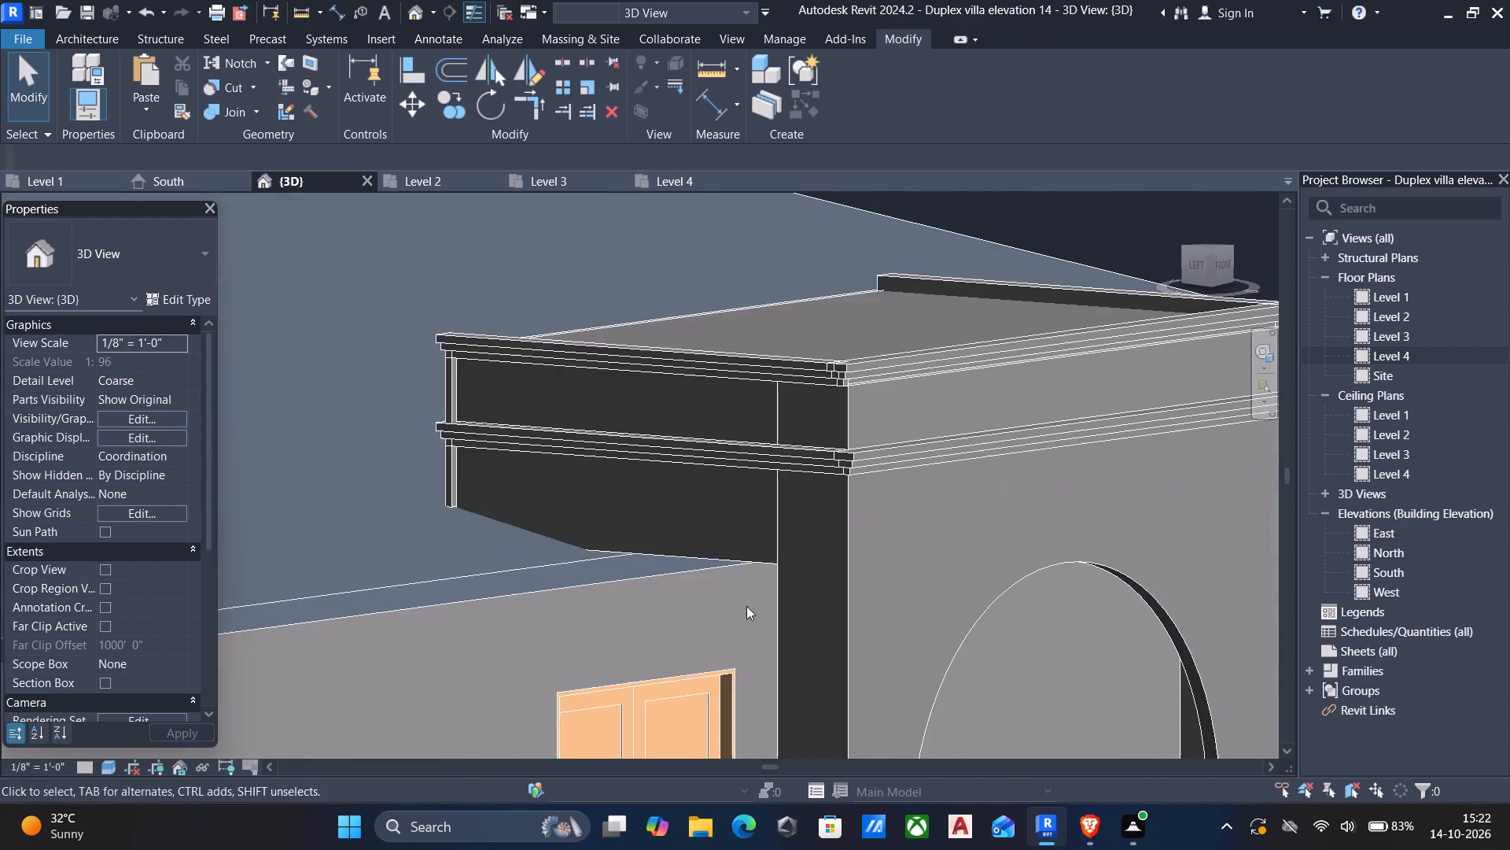
{"action": "middle_click_drag", "start_coordinate": [729, 589], "coordinate": [773, 537], "text": "shift"}
{"action": "middle_click_drag", "start_coordinate": [804, 533], "coordinate": [816, 575], "text": "shift"}
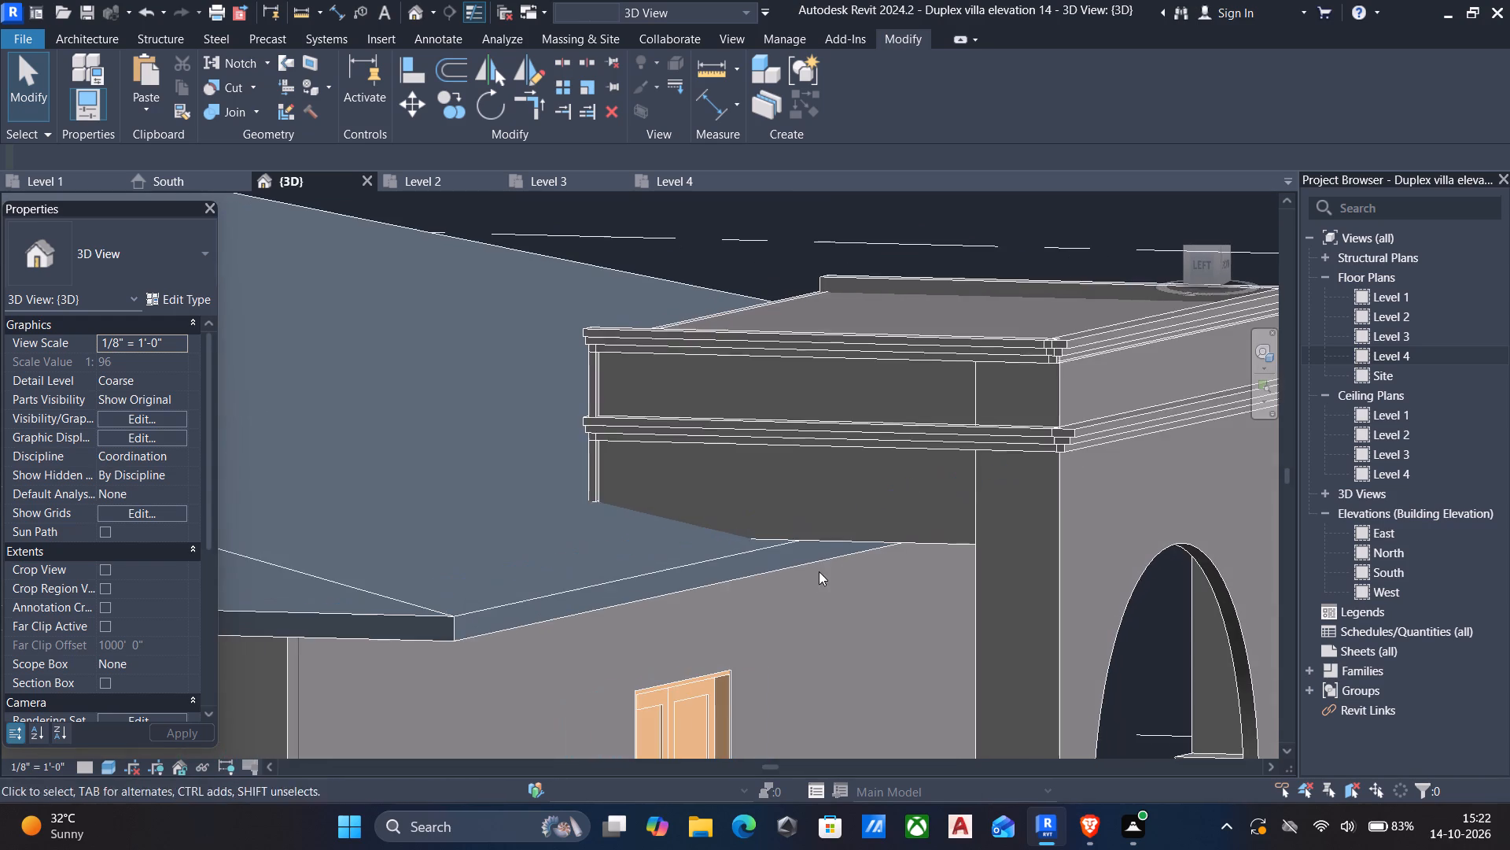
{"action": "scroll", "coordinate": [771, 533], "scroll_direction": "up", "scroll_amount": 4}
{"action": "scroll", "coordinate": [770, 533], "scroll_direction": "down", "scroll_amount": 4}
{"action": "middle_click_drag", "start_coordinate": [776, 541], "coordinate": [764, 535], "text": "shift"}
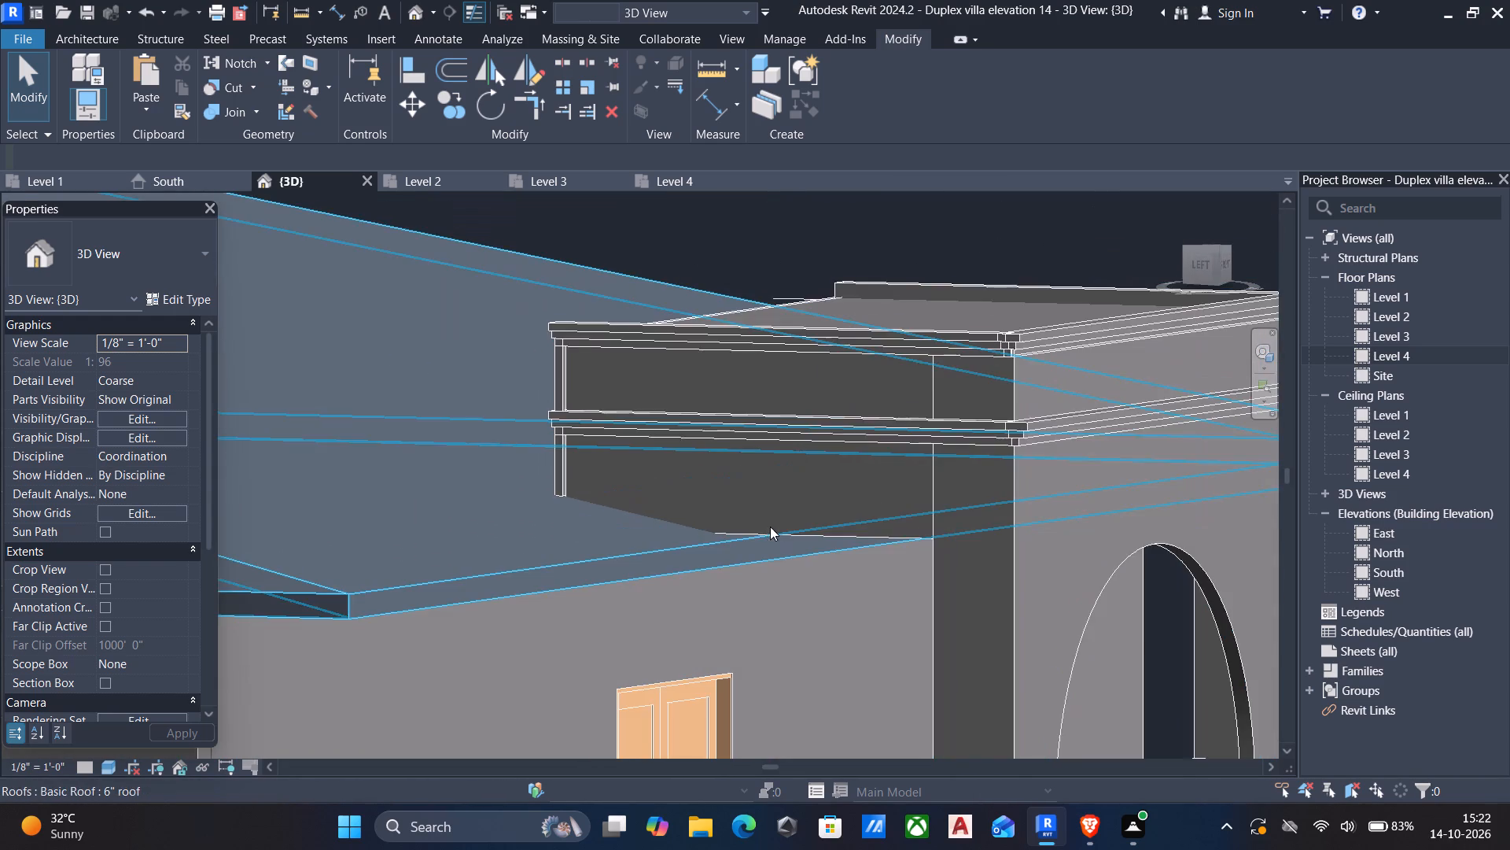
{"action": "middle_click_drag", "start_coordinate": [770, 527], "coordinate": [823, 445], "text": "shift"}
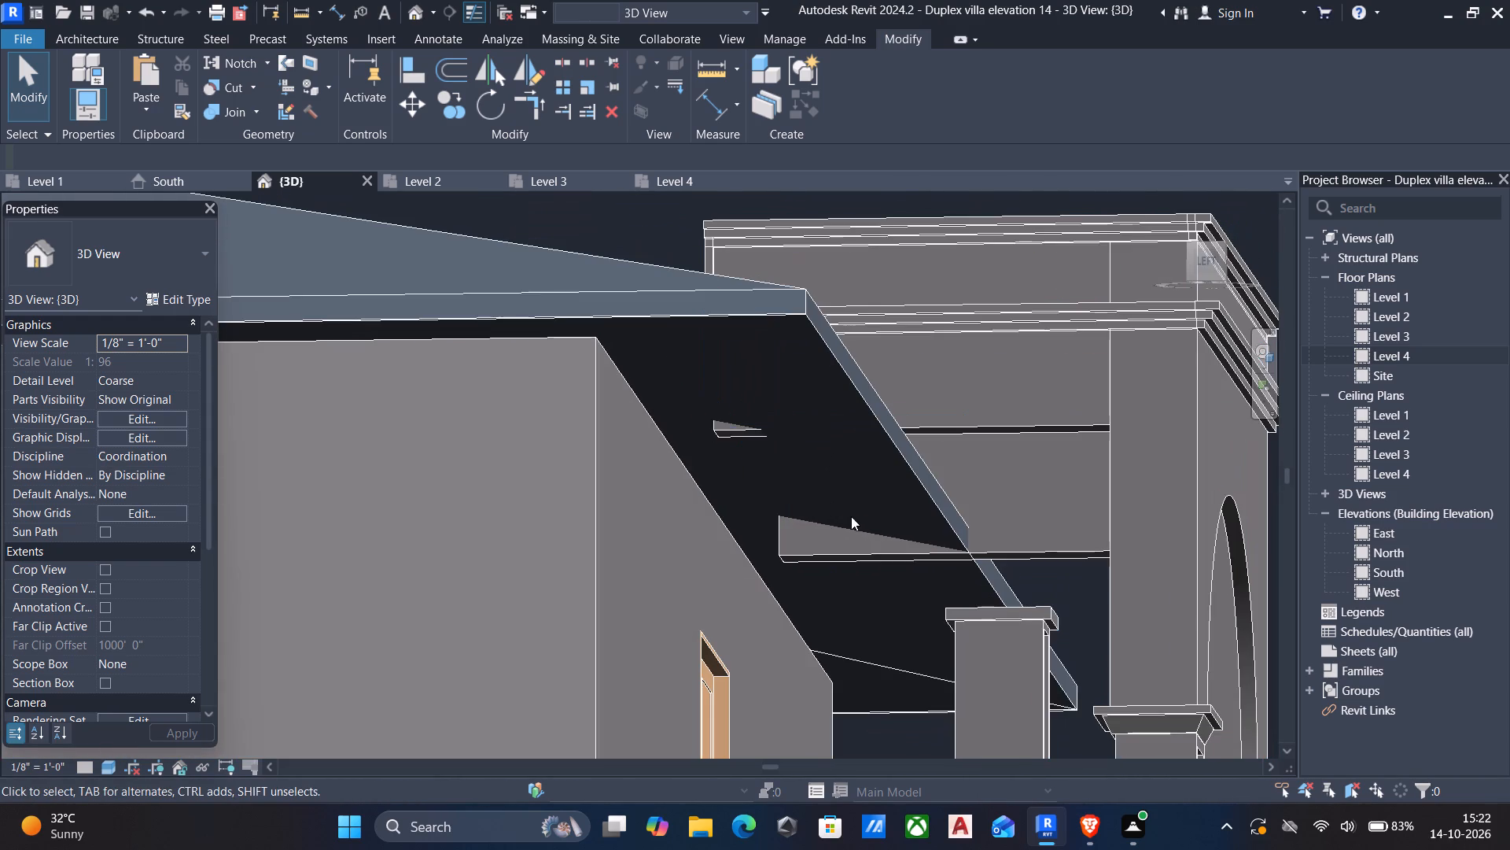
{"action": "scroll", "coordinate": [798, 538], "scroll_direction": "up", "scroll_amount": 9}
{"action": "middle_click_drag", "start_coordinate": [801, 533], "coordinate": [756, 500]}
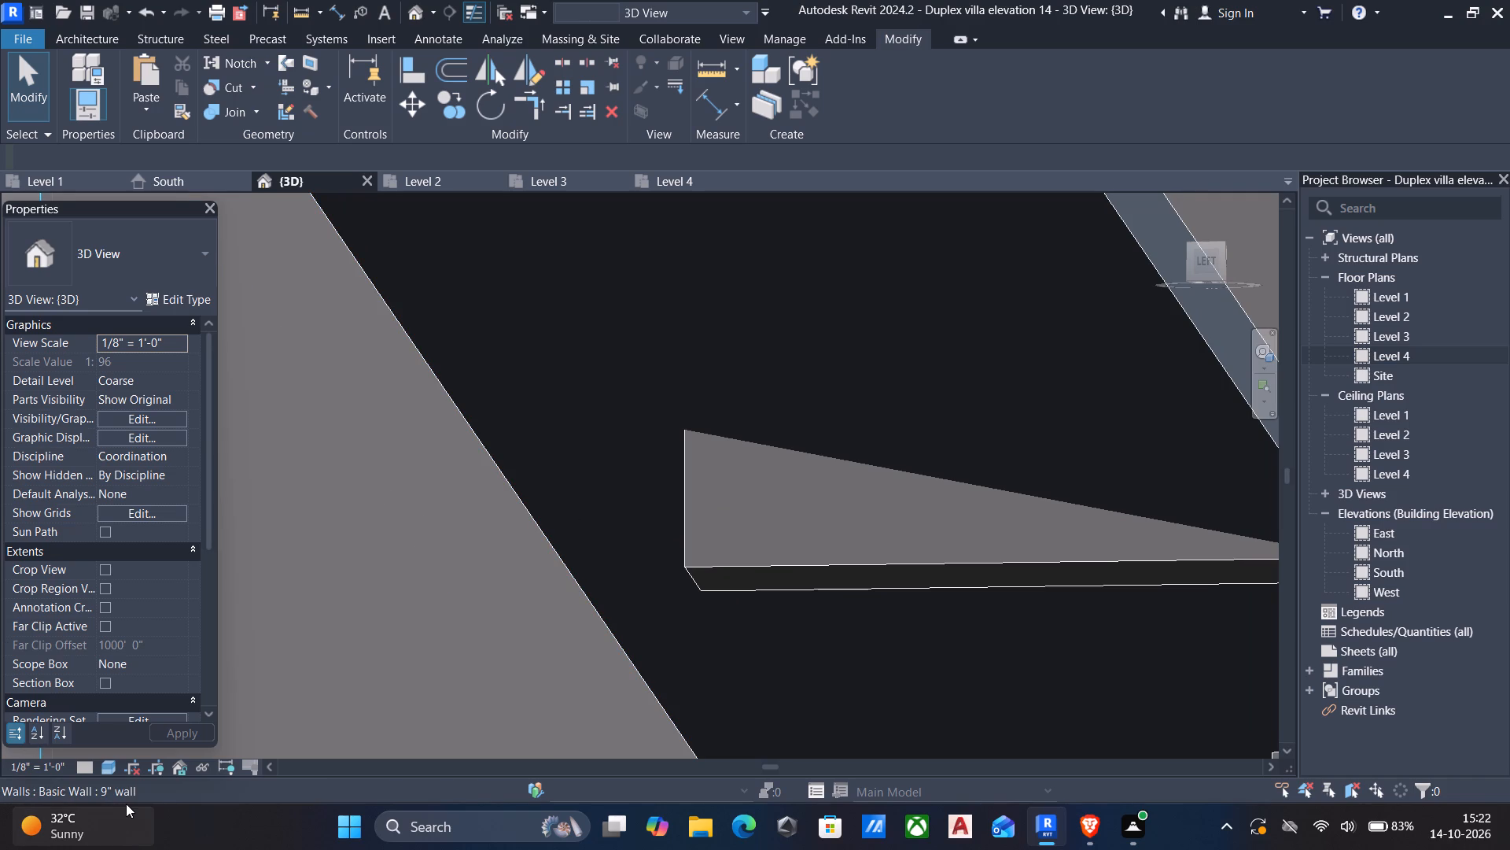
Switch the 3D view to Wireframe and examine the part of the side wall hidden by the roof.
{"action": "left_click", "coordinate": [103, 765]}
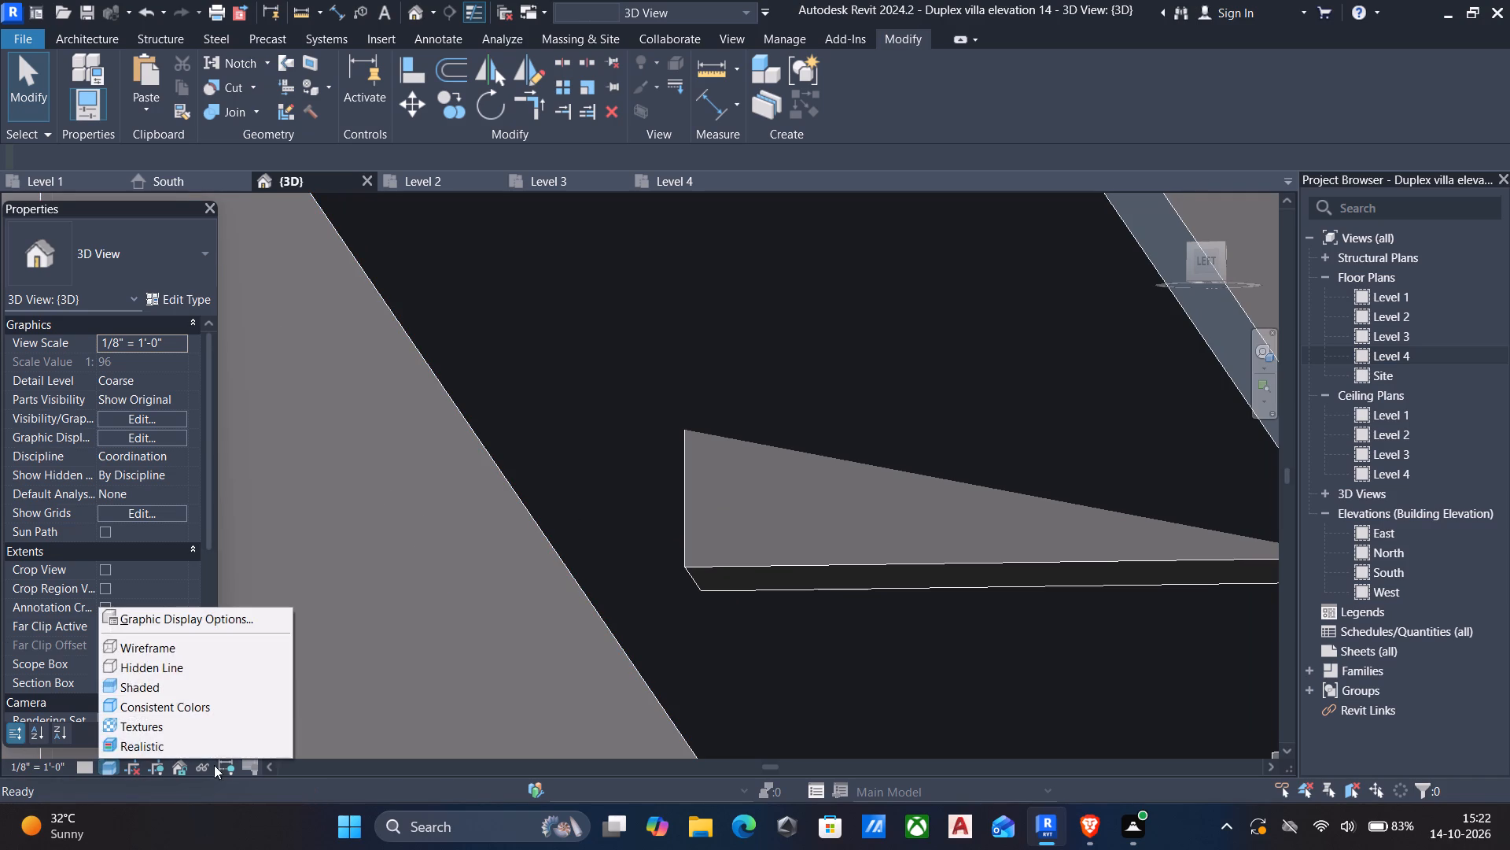
{"action": "left_click", "coordinate": [159, 651]}
{"action": "scroll", "coordinate": [755, 612], "scroll_direction": "down", "scroll_amount": 2}
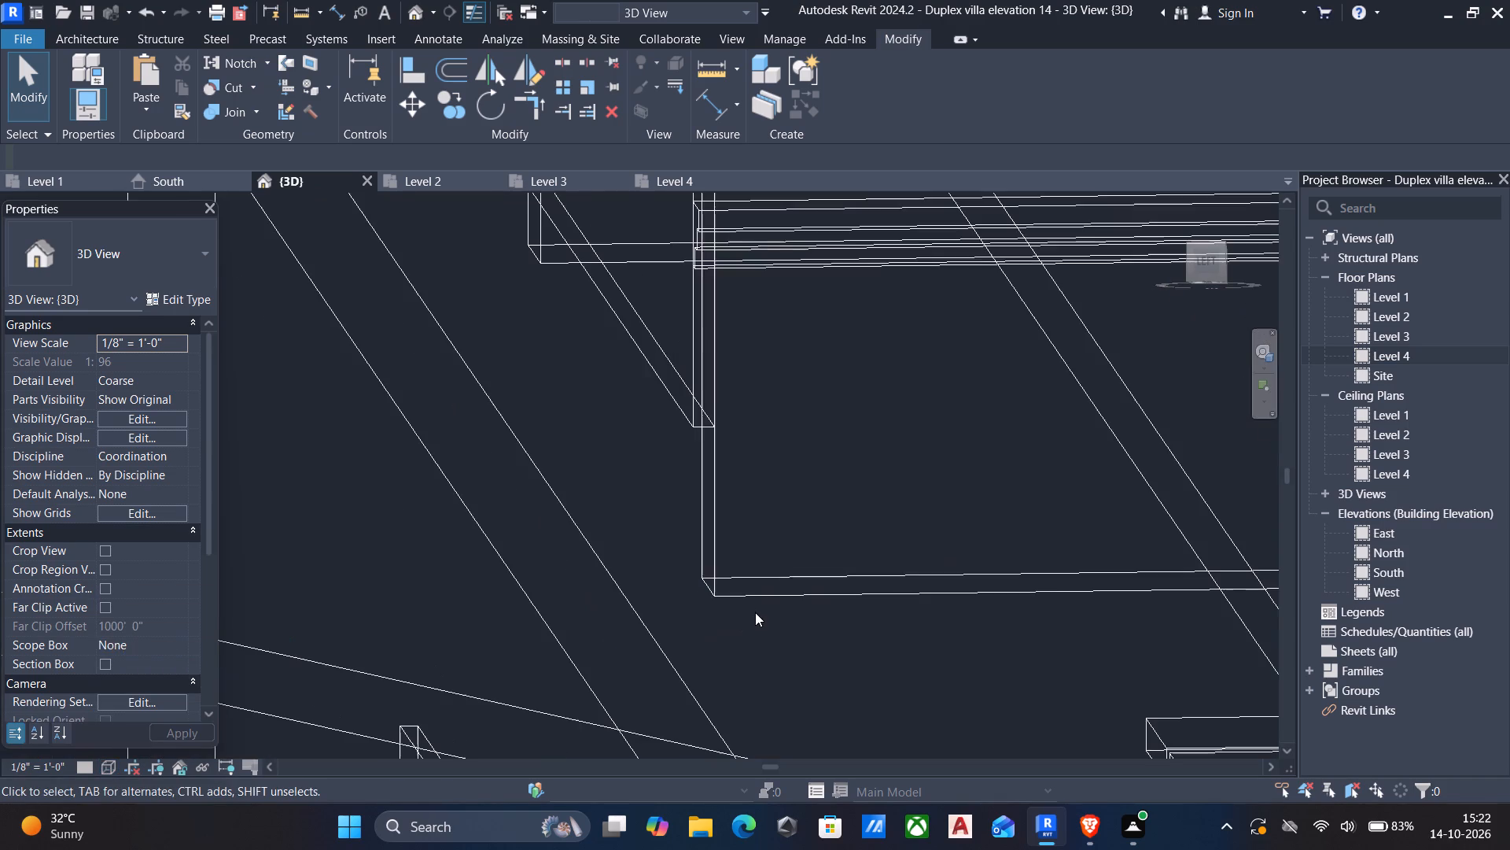
{"action": "middle_click_drag", "start_coordinate": [842, 586], "coordinate": [643, 584]}
{"action": "scroll", "coordinate": [612, 584], "scroll_direction": "down", "scroll_amount": 3}
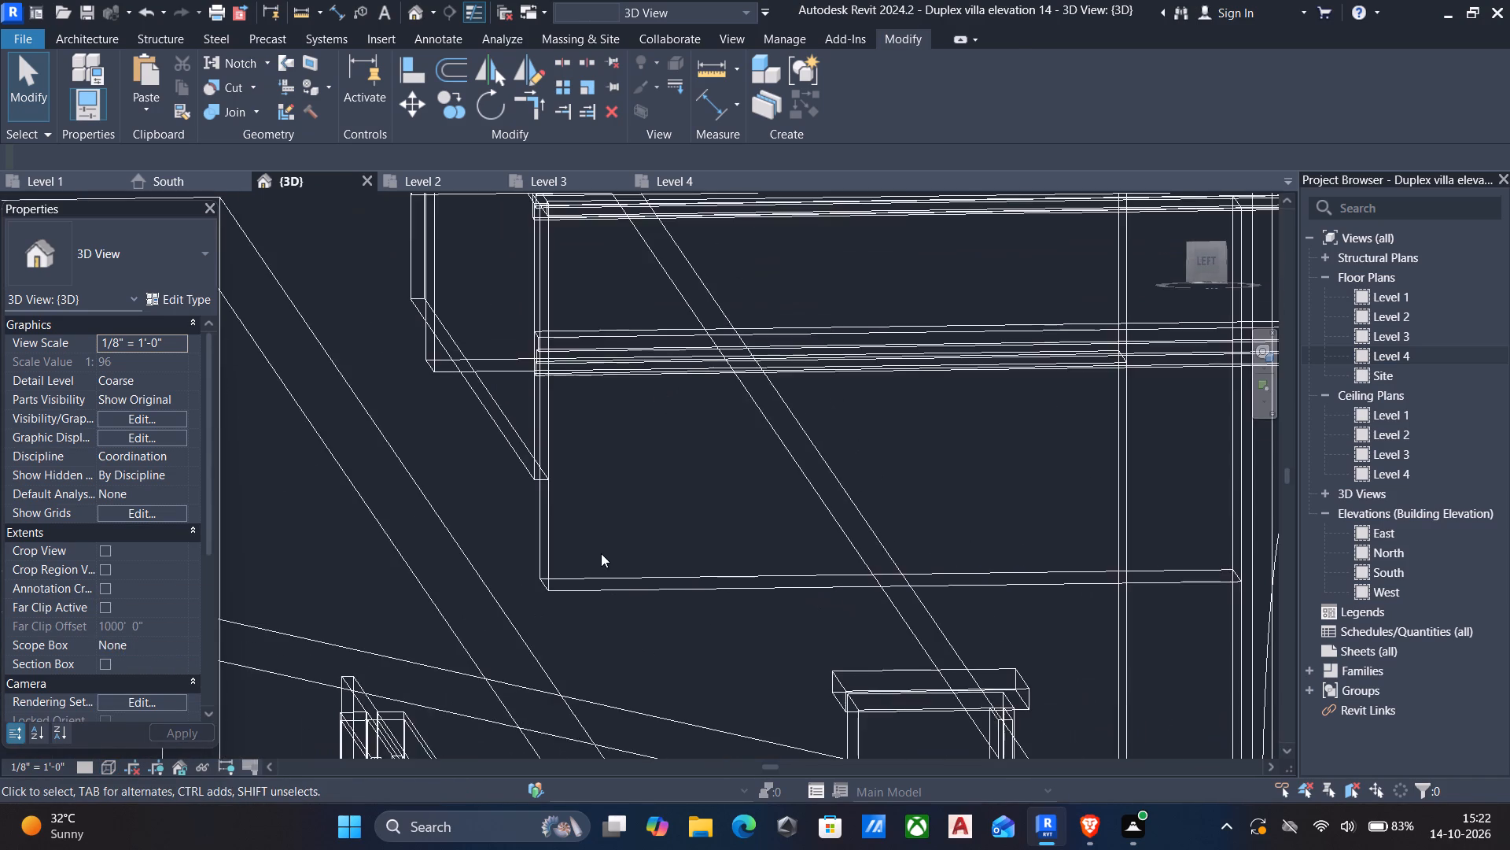
{"action": "scroll", "coordinate": [601, 553], "scroll_direction": "down", "scroll_amount": 2}
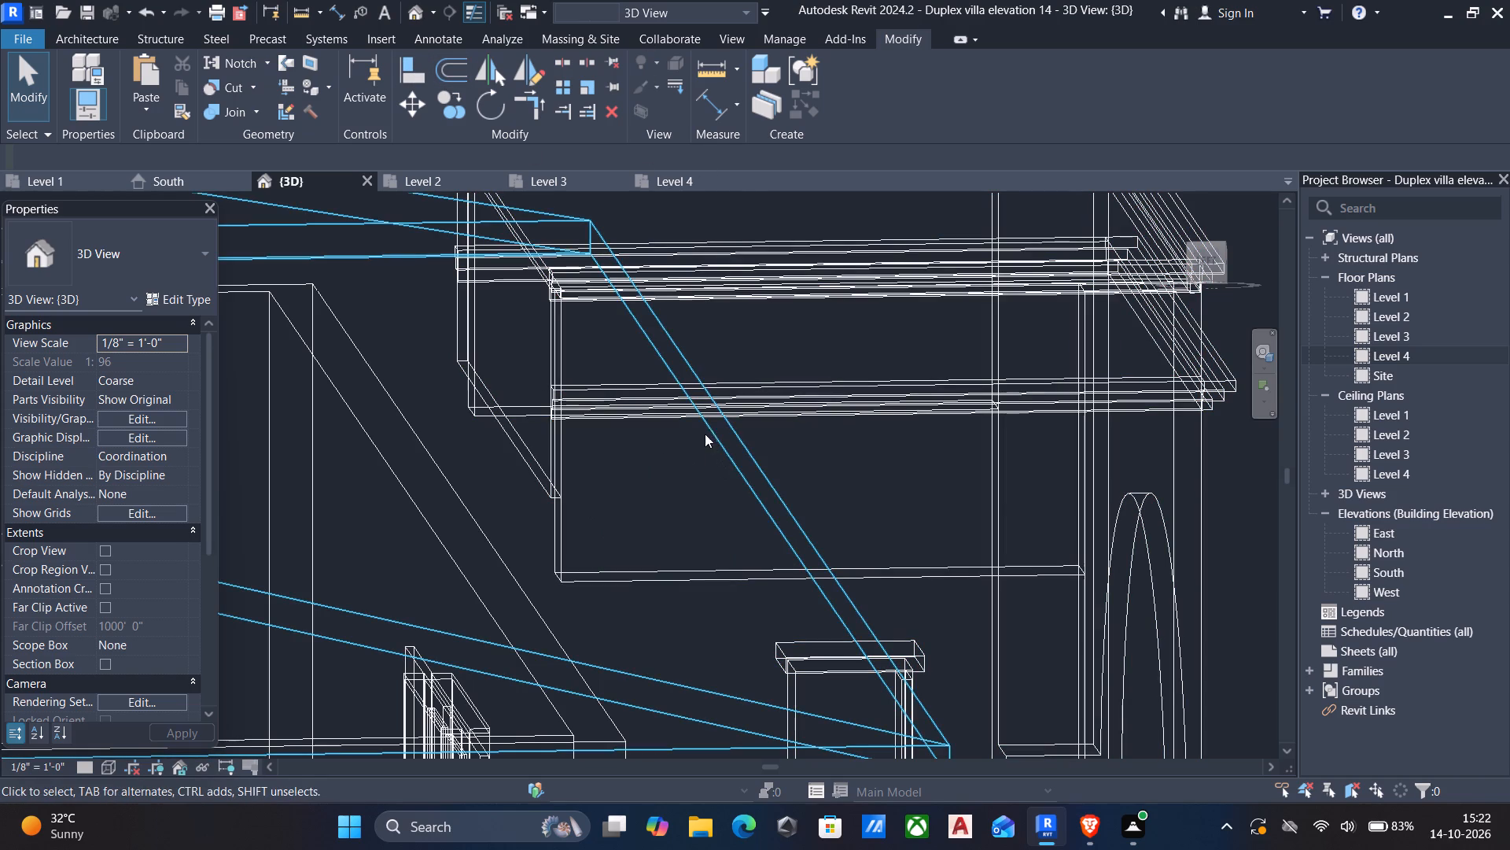
Reopen the arched projection for in-place editing and start a void extrusion on the side wall's outer face, with the view set to Shaded.
{"action": "left_click", "coordinate": [1110, 589]}
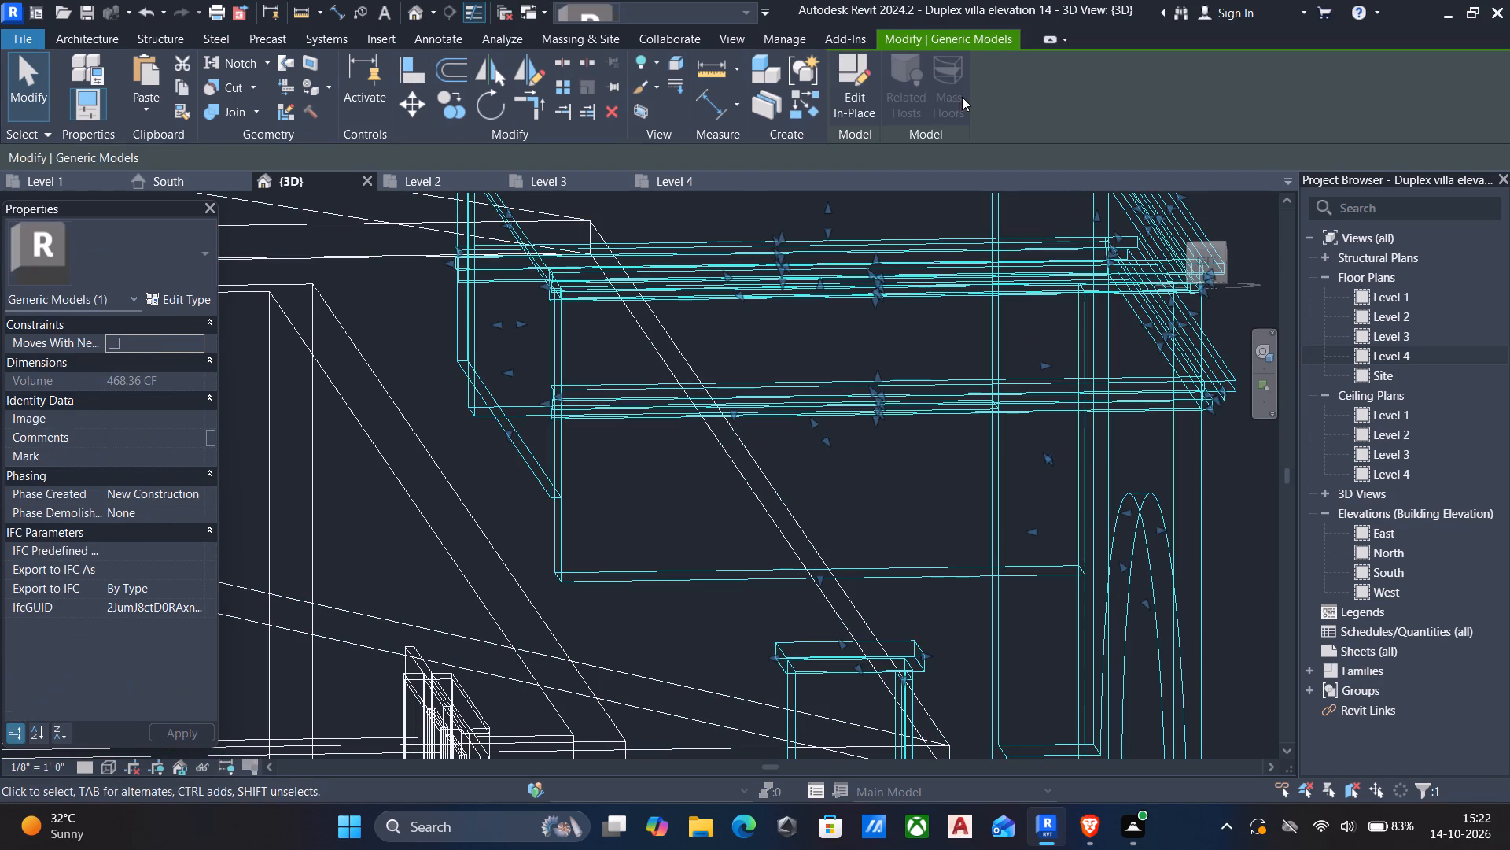
{"action": "left_click", "coordinate": [847, 94]}
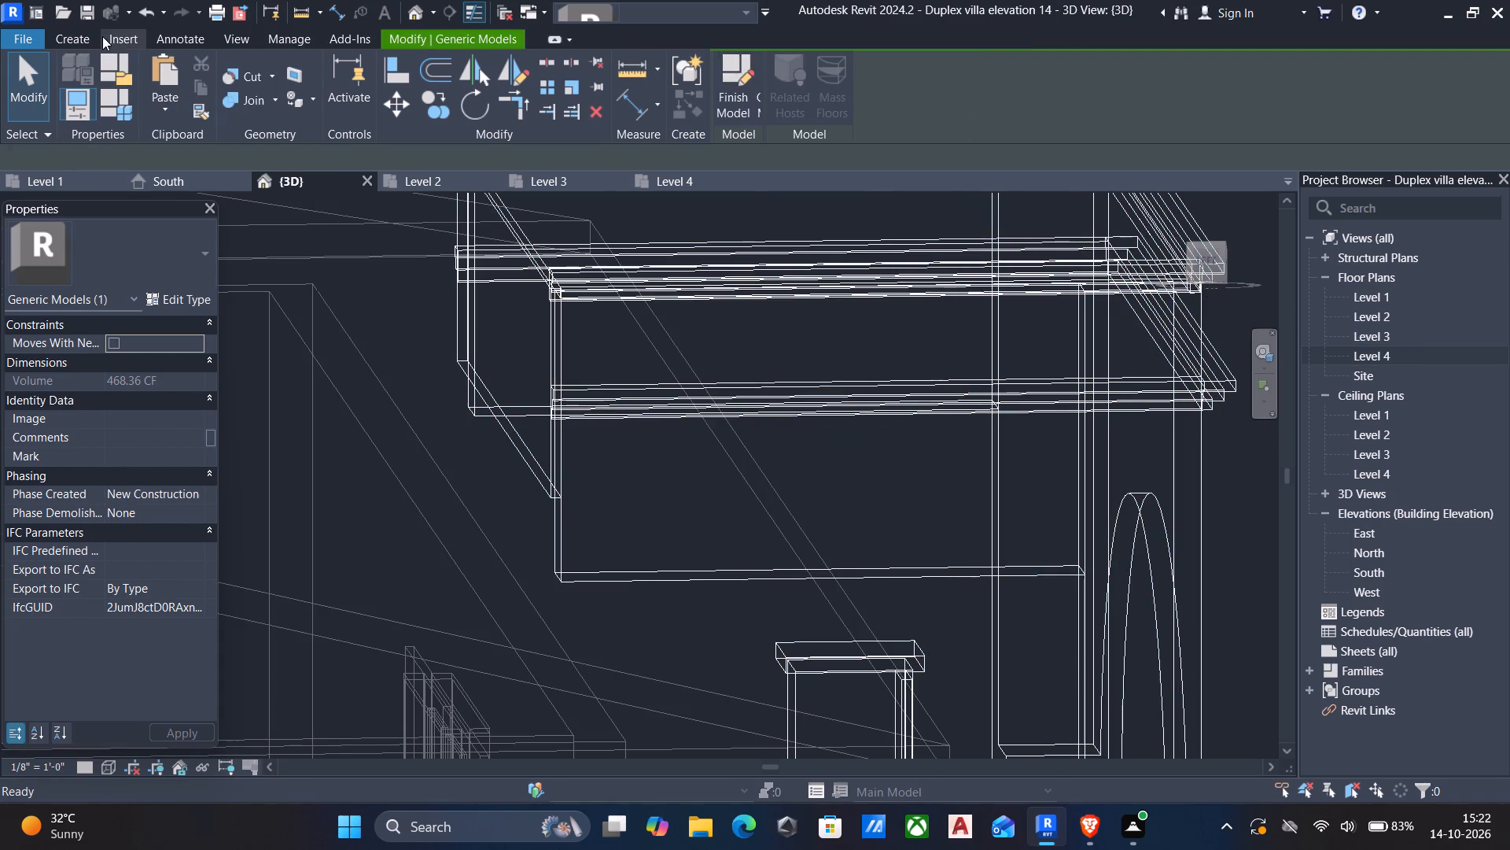
{"action": "left_click", "coordinate": [72, 36]}
{"action": "left_click", "coordinate": [378, 105]}
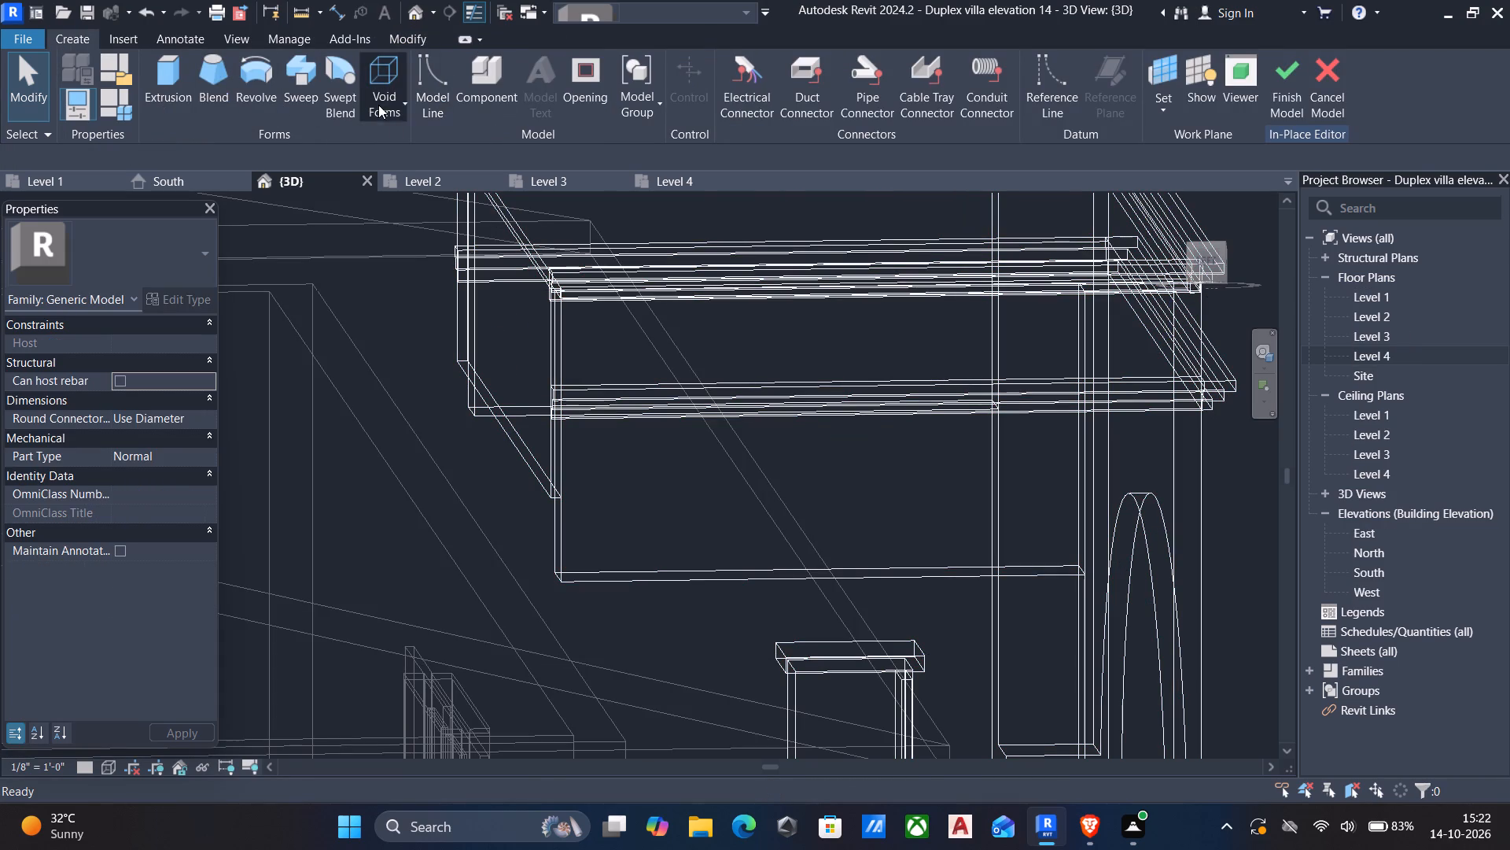
{"action": "left_click", "coordinate": [425, 146]}
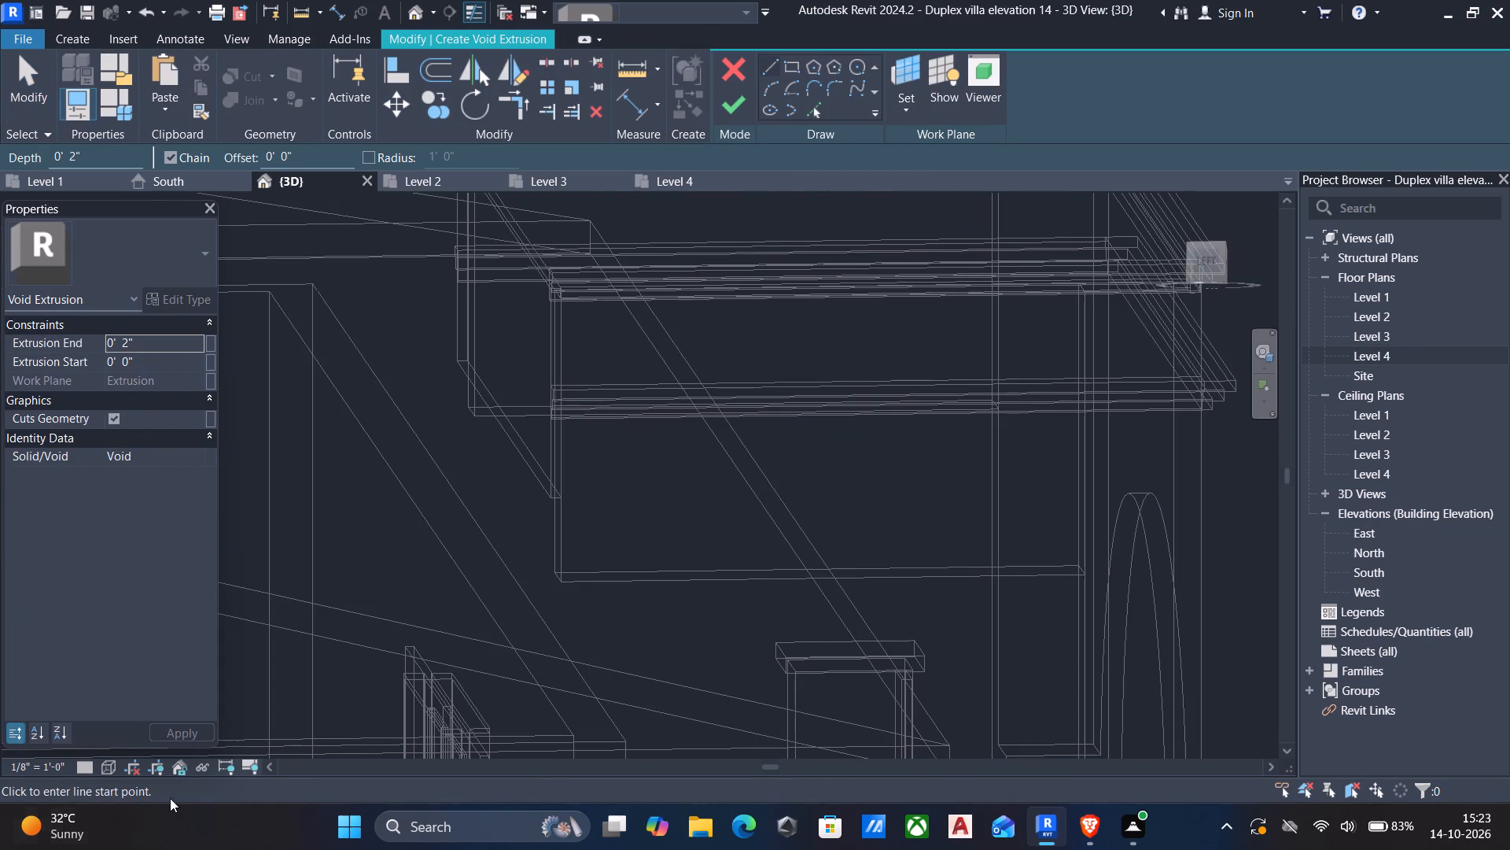
{"action": "left_click", "coordinate": [110, 763]}
{"action": "left_click", "coordinate": [138, 689]}
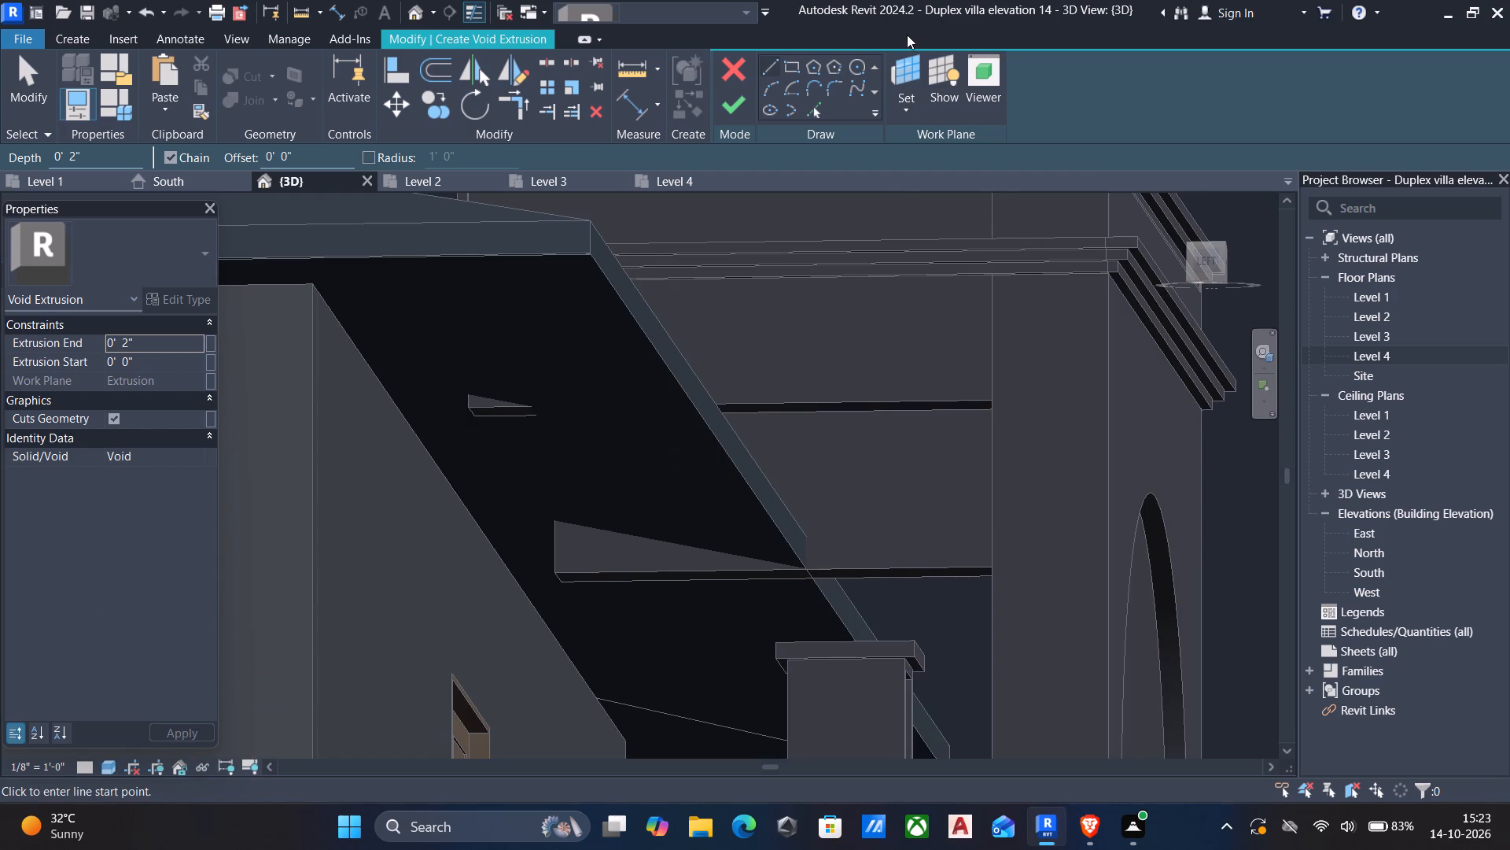
{"action": "left_click", "coordinate": [909, 105]}
{"action": "left_click", "coordinate": [971, 186]}
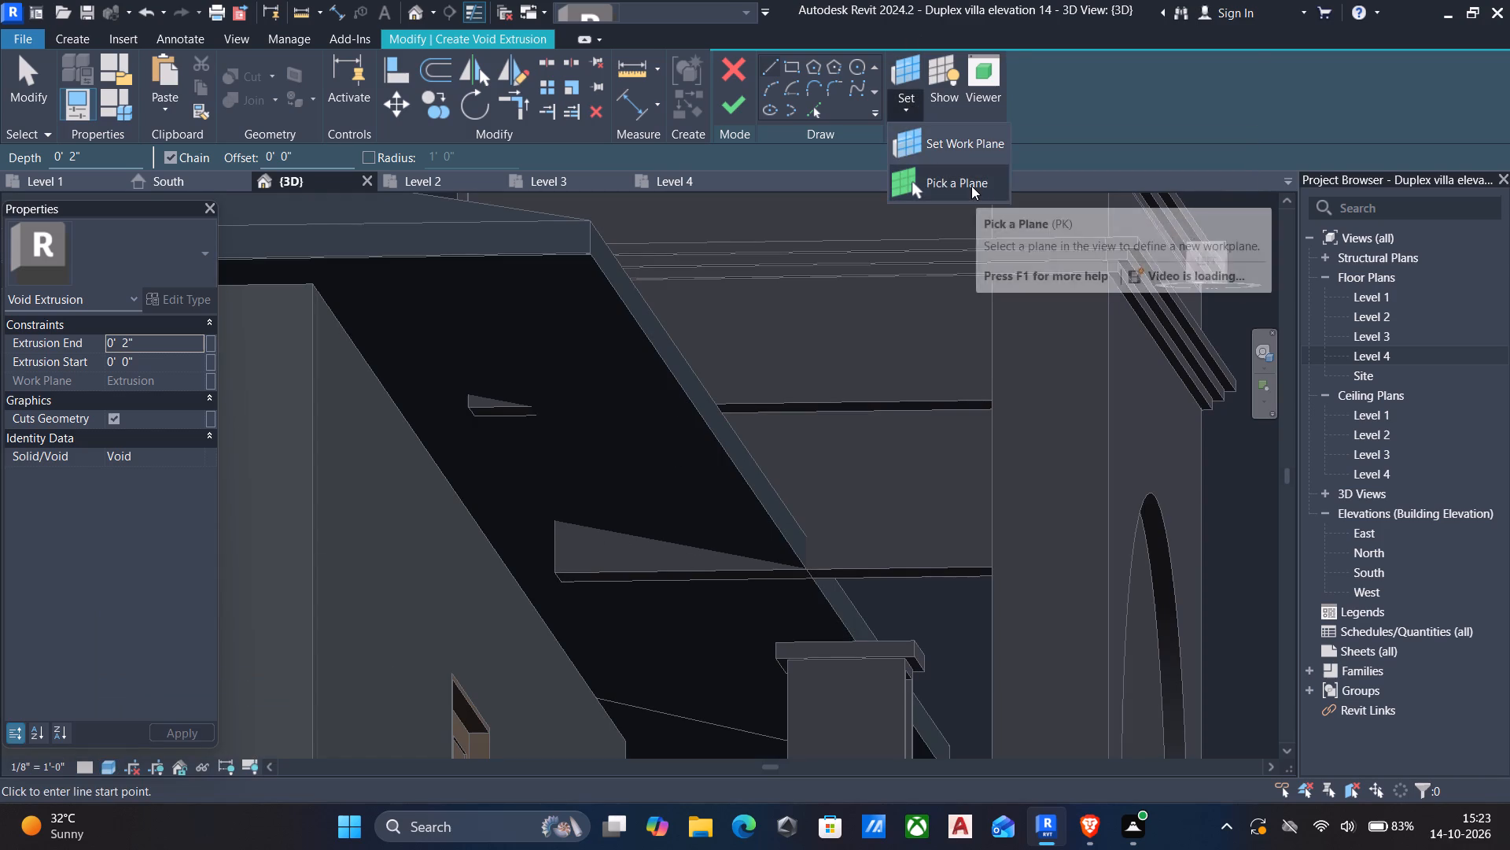
{"action": "left_click", "coordinate": [580, 565]}
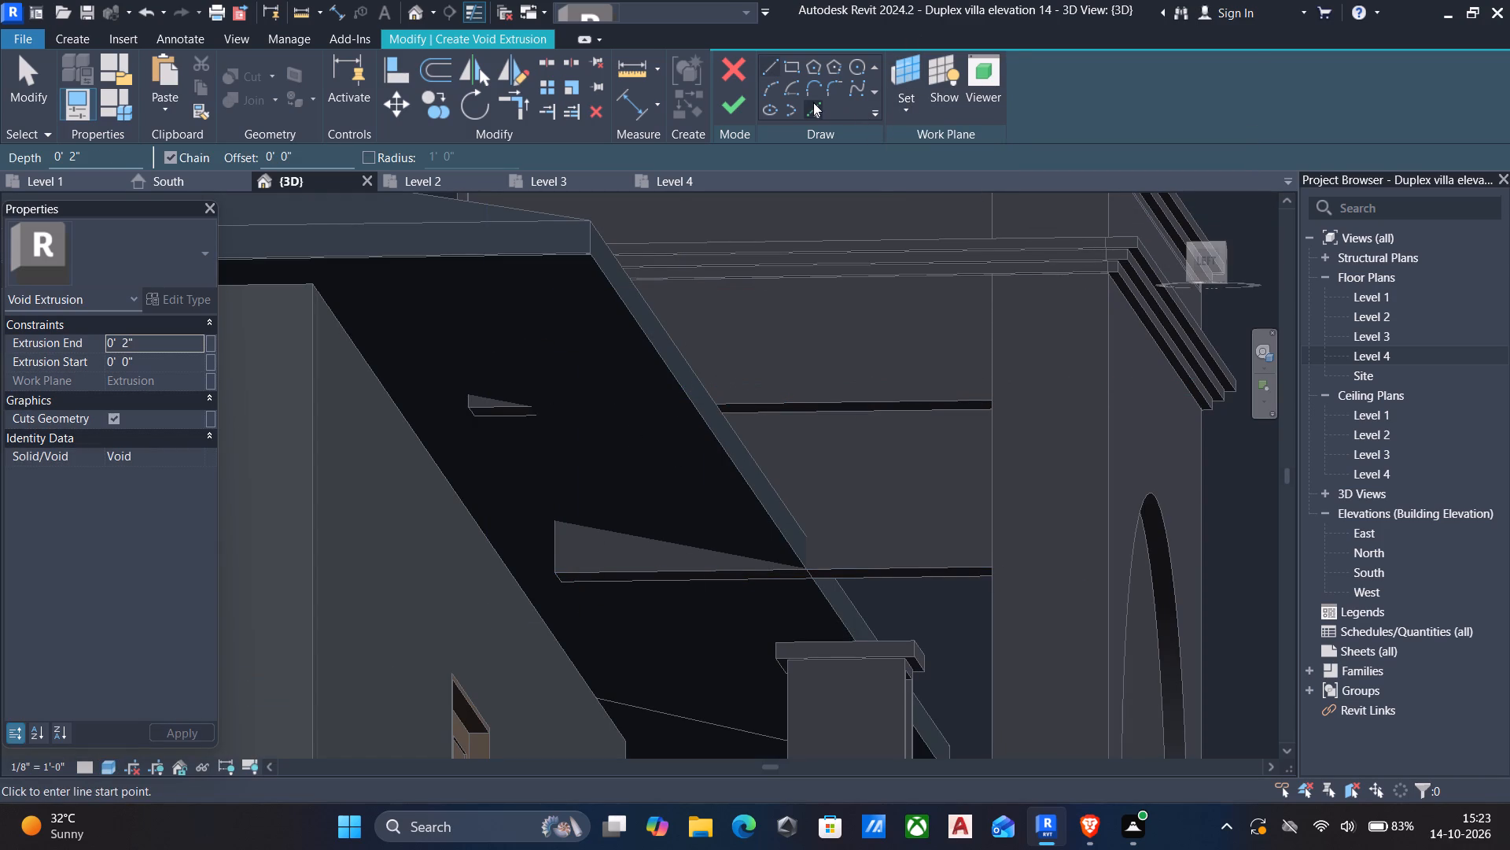
Sketch the void profile from the side wall's bottom and vertical edges plus a sloped line along the roof's underside.
{"action": "left_click", "coordinate": [818, 104]}
{"action": "scroll", "coordinate": [606, 505], "scroll_direction": "up", "scroll_amount": 3}
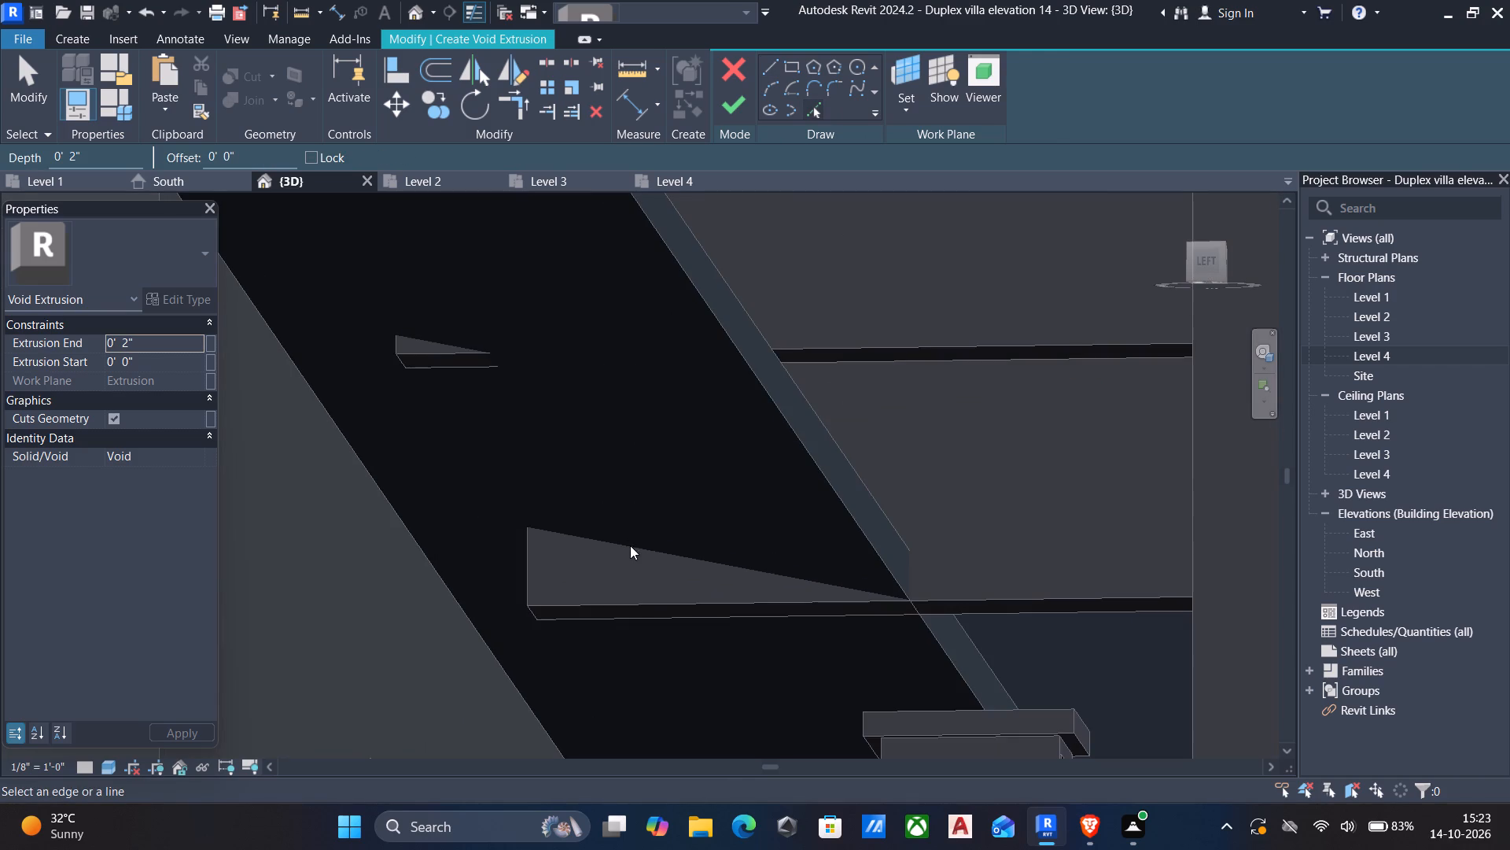
{"action": "left_click", "coordinate": [813, 102]}
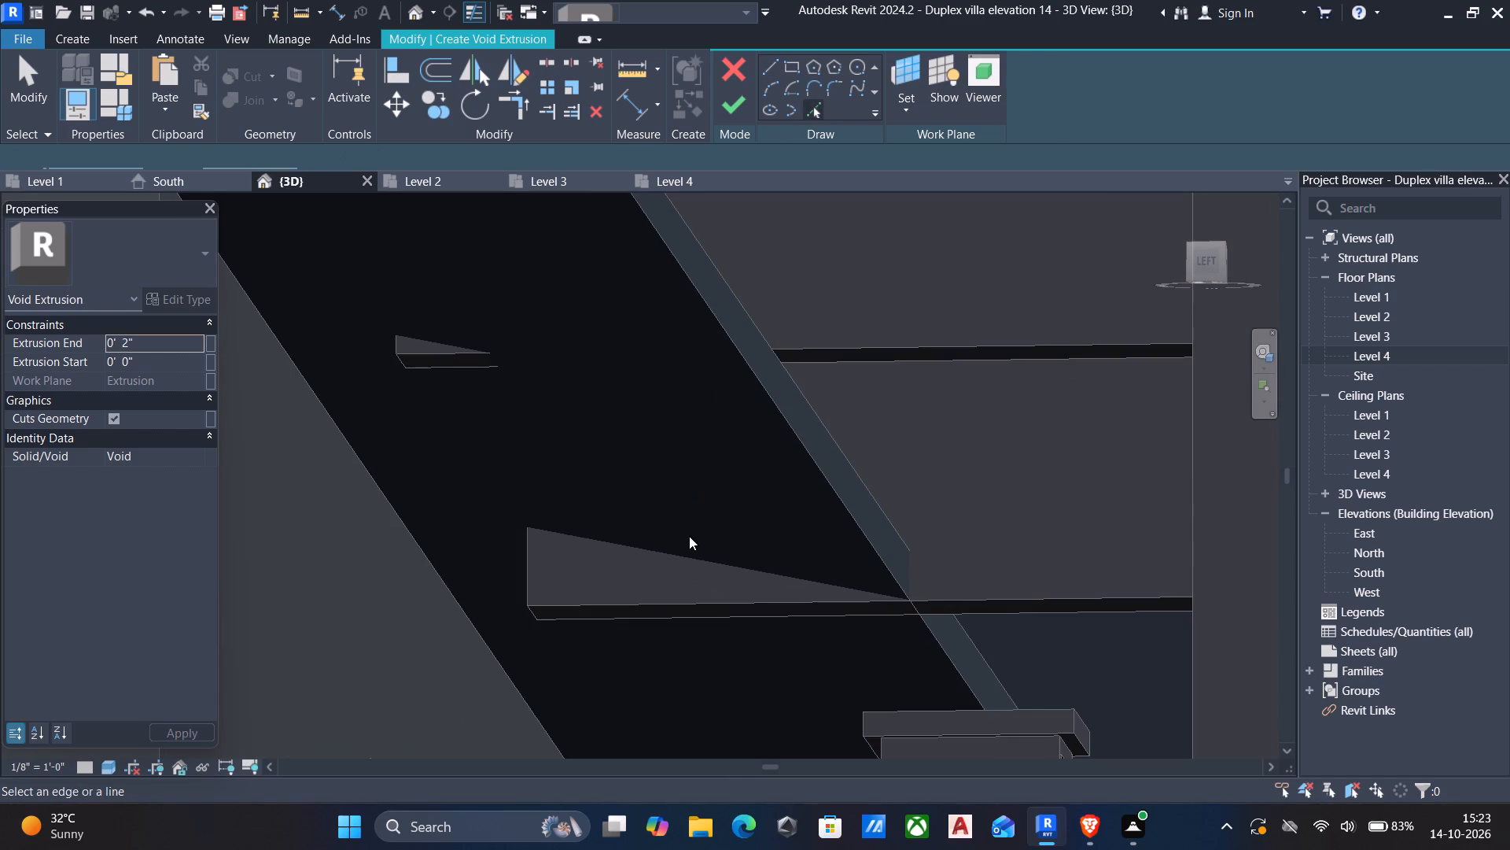
{"action": "left_click", "coordinate": [689, 552]}
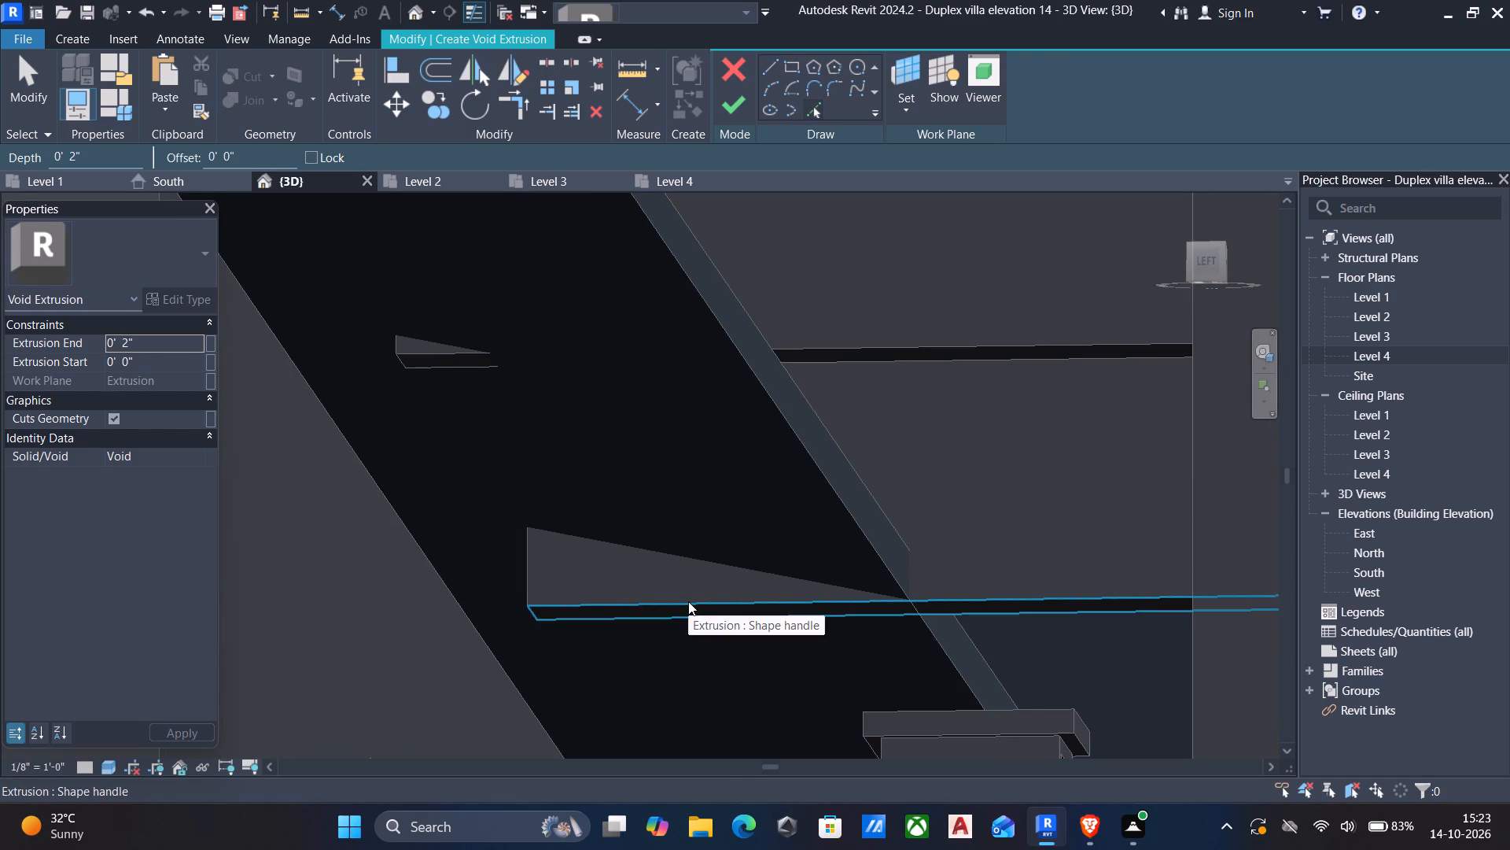
{"action": "left_click", "coordinate": [688, 601]}
{"action": "left_click", "coordinate": [523, 564]}
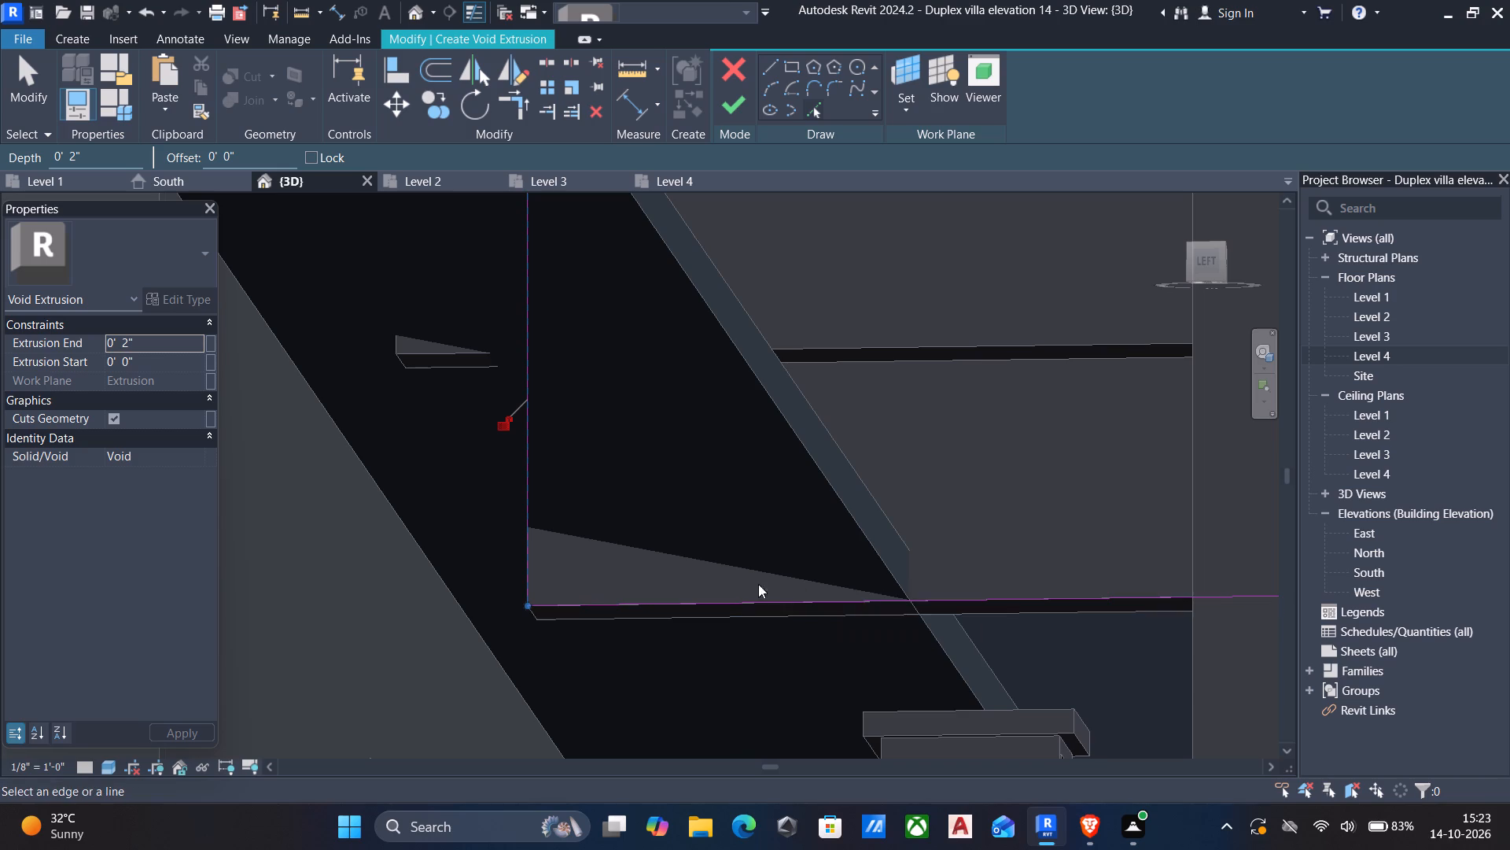
{"action": "left_click", "coordinate": [769, 68]}
{"action": "scroll", "coordinate": [582, 560], "scroll_direction": "up", "scroll_amount": 5}
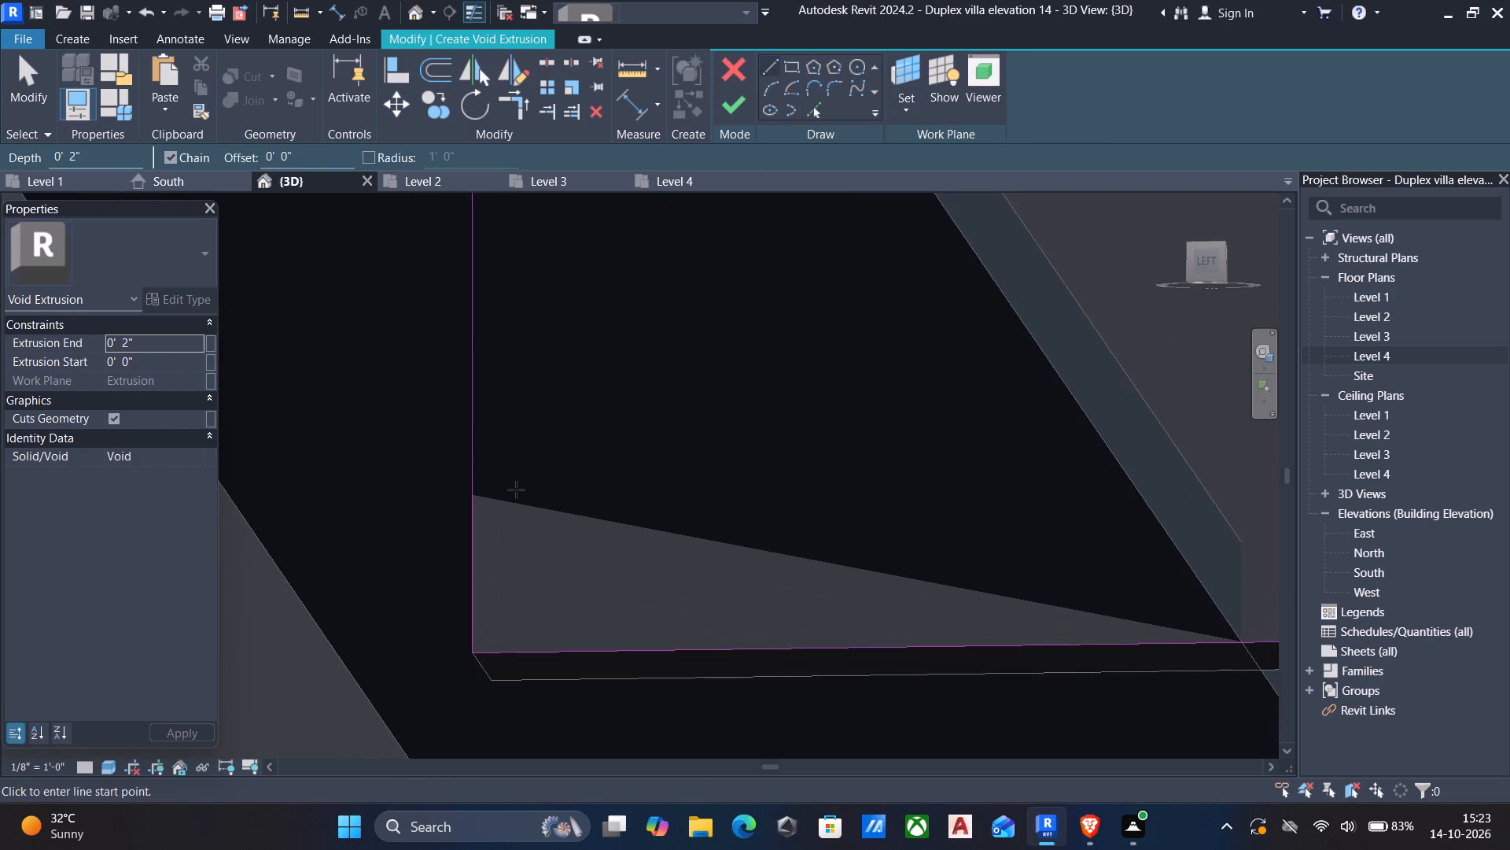
{"action": "left_click", "coordinate": [468, 494]}
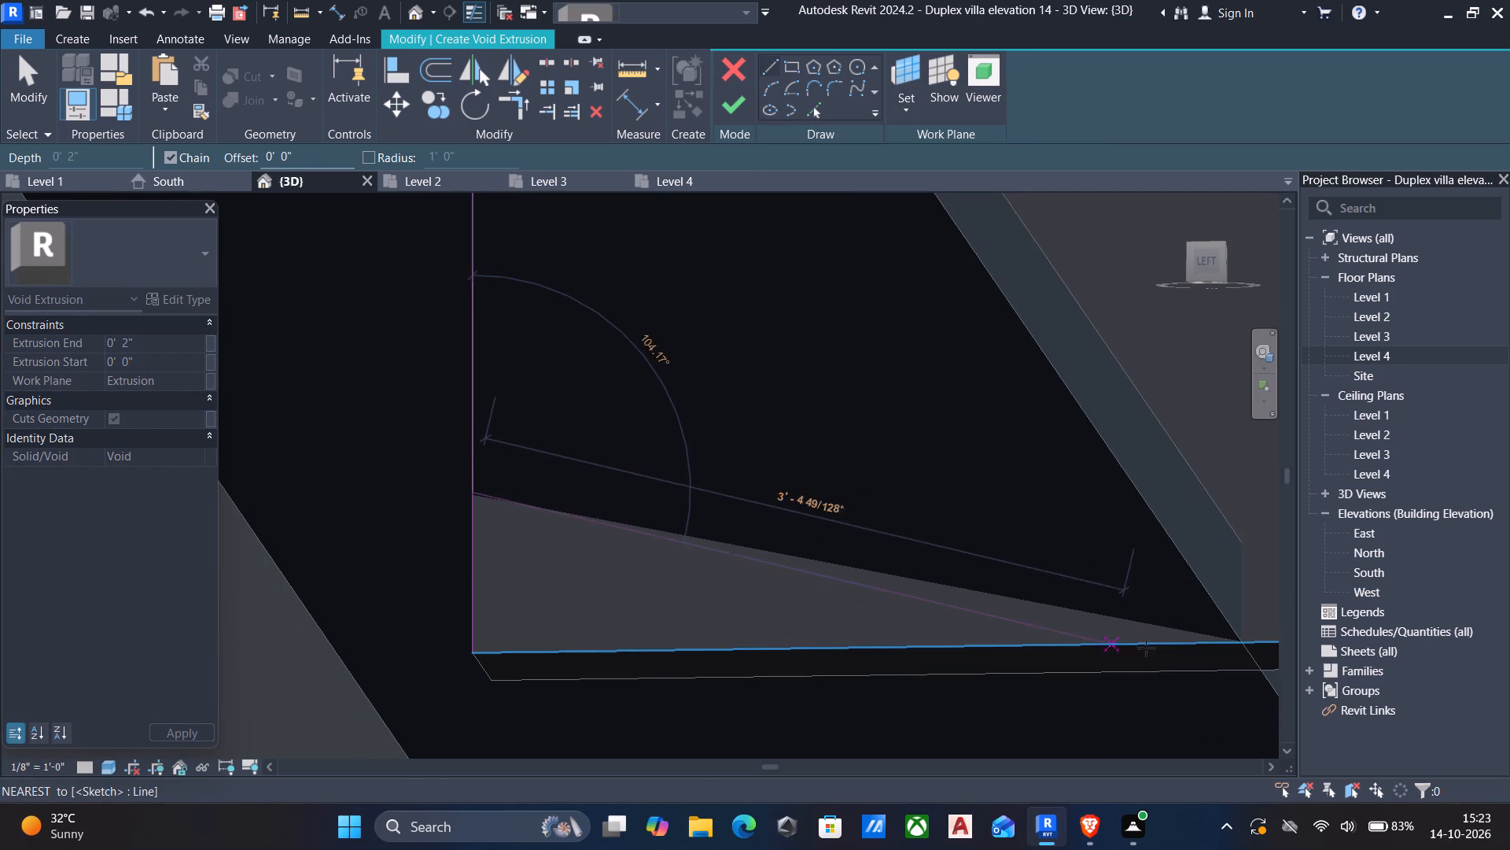
{"action": "left_click", "coordinate": [1242, 644]}
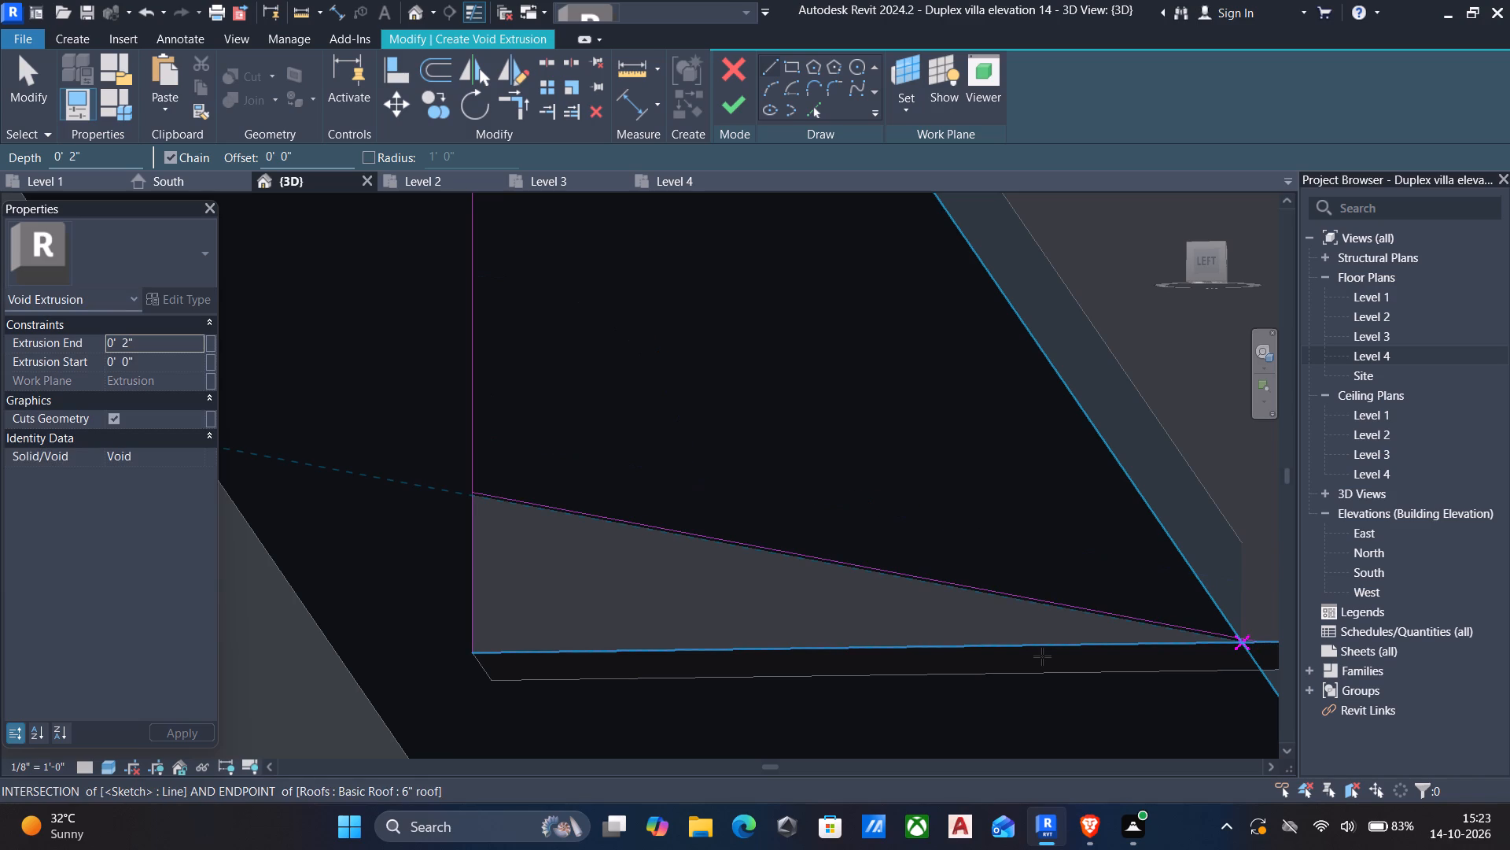
{"action": "key", "text": "Escape"}
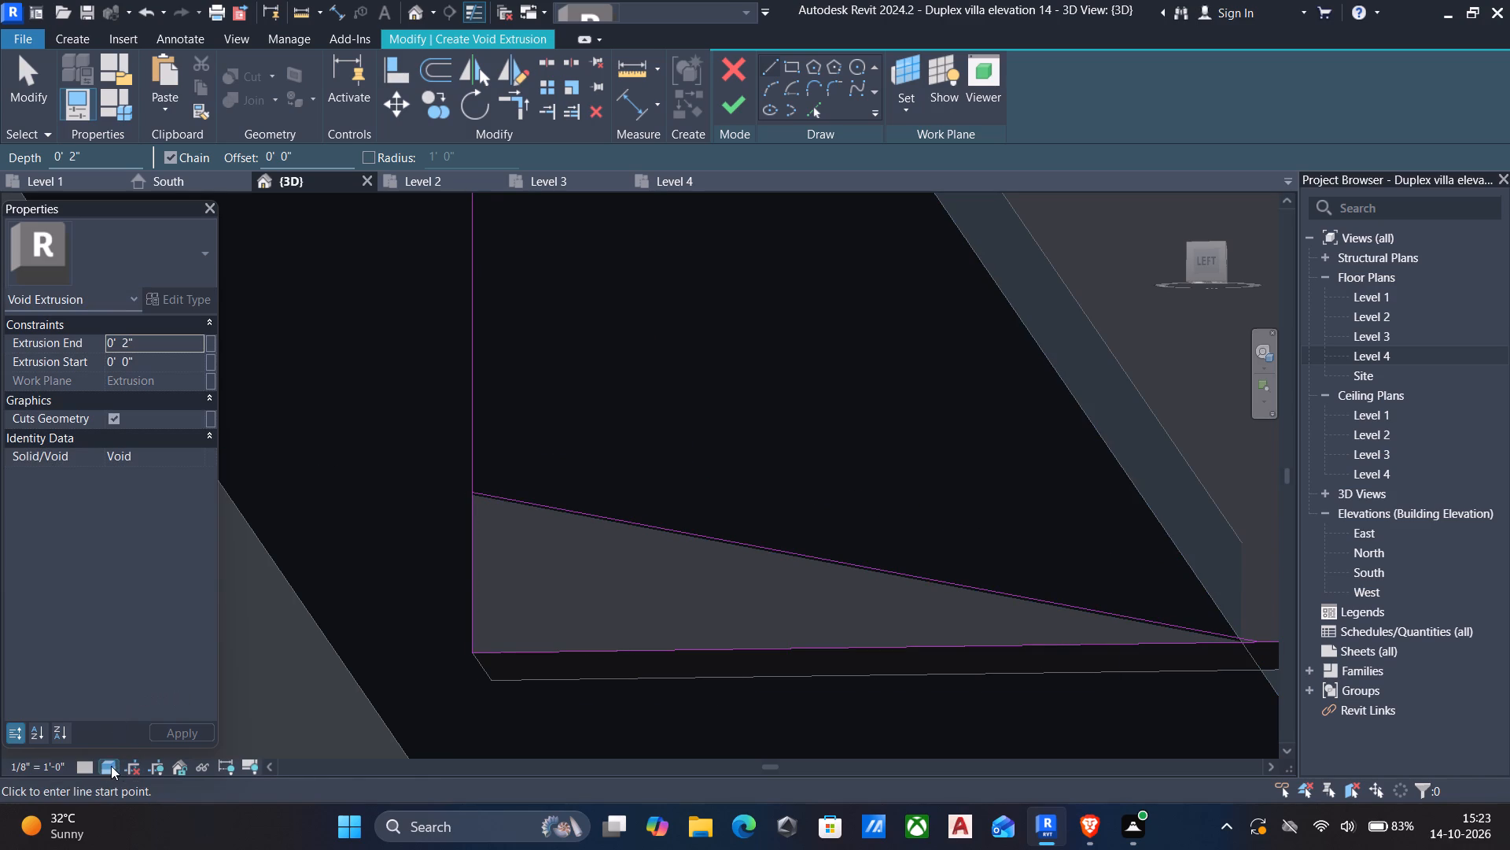
Check the void sketch against the hidden wall edges in Wireframe, and return the 3D view to Shaded.
{"action": "left_click", "coordinate": [109, 766]}
{"action": "left_click", "coordinate": [141, 648]}
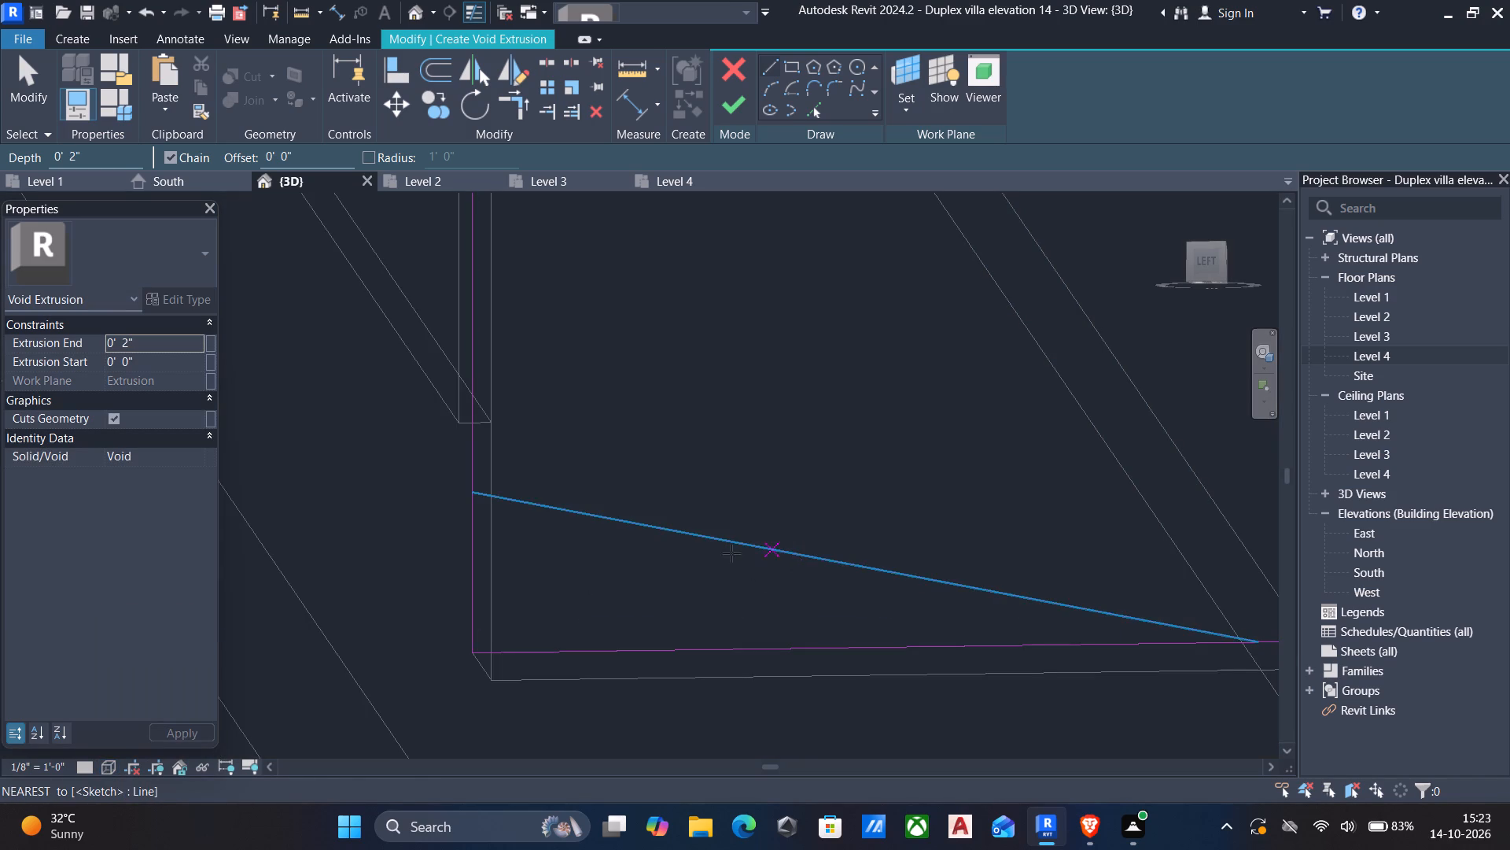
{"action": "middle_click_drag", "start_coordinate": [596, 582], "coordinate": [580, 543]}
{"action": "scroll", "coordinate": [580, 543], "scroll_direction": "down", "scroll_amount": 5}
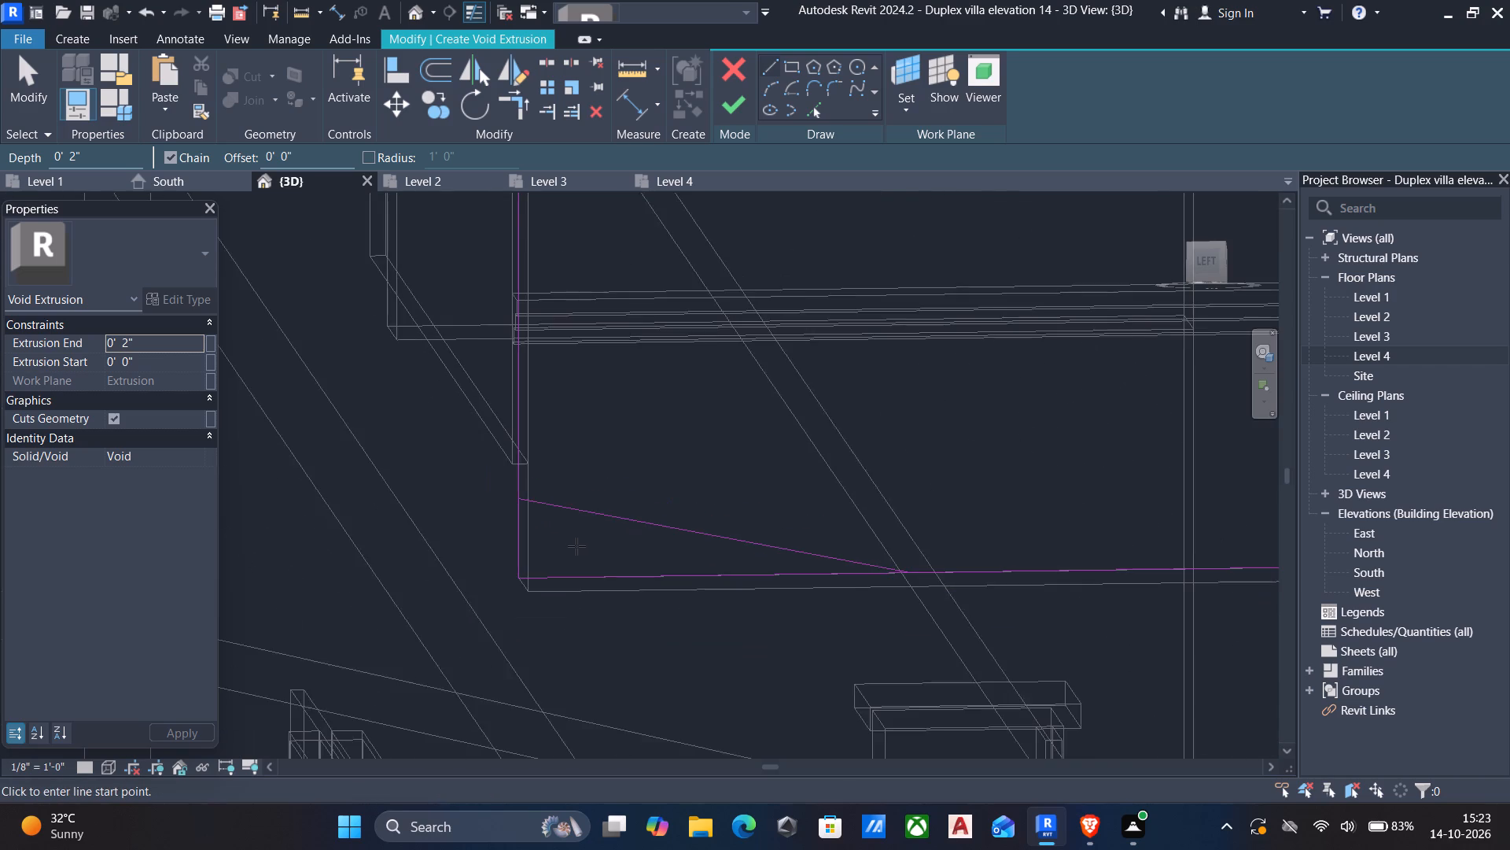
{"action": "scroll", "coordinate": [576, 546], "scroll_direction": "down", "scroll_amount": 1}
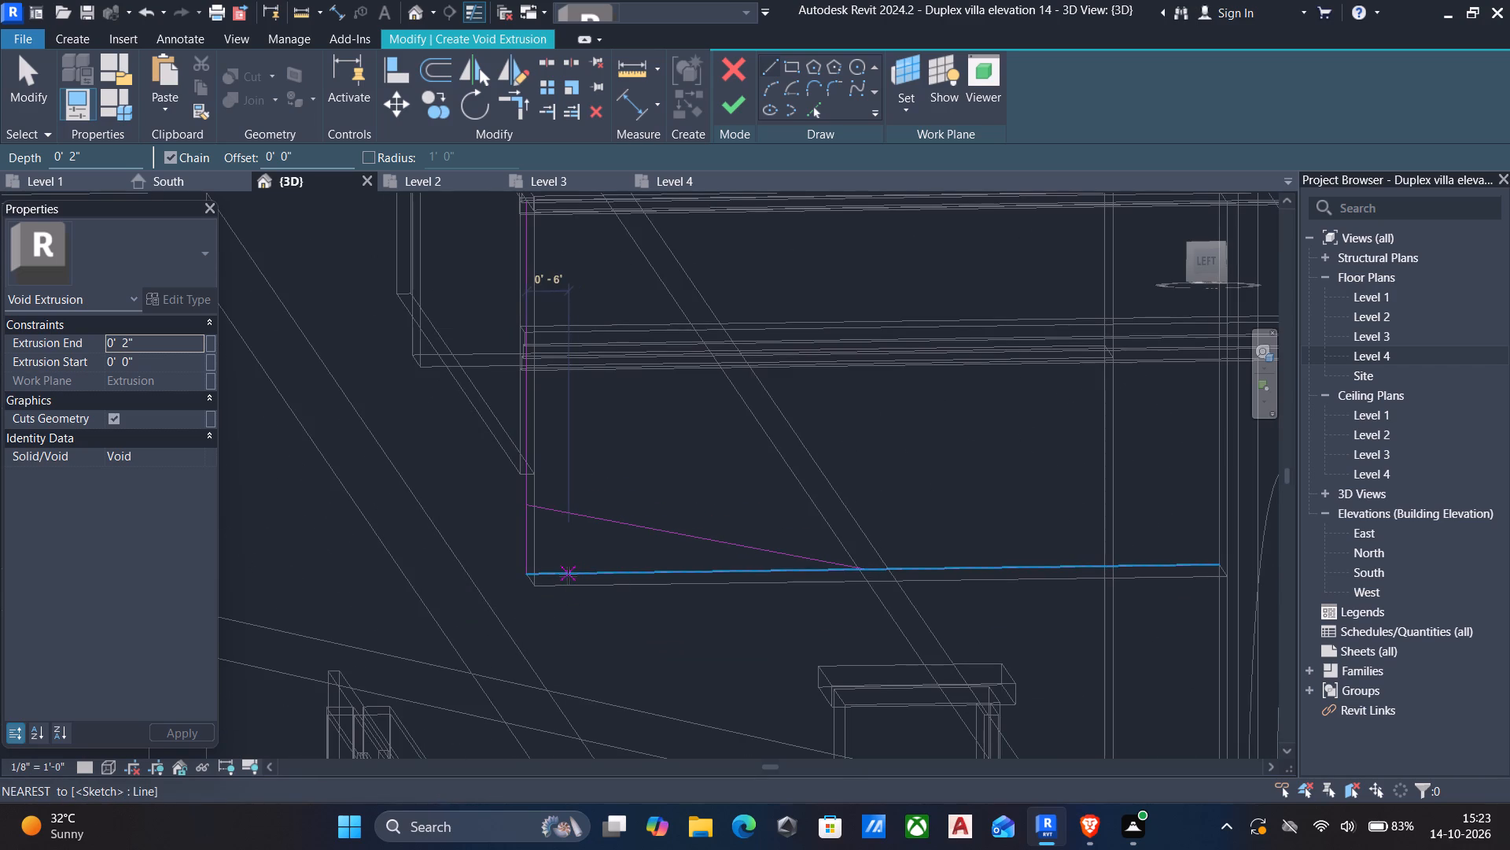
{"action": "key", "text": "Escape"}
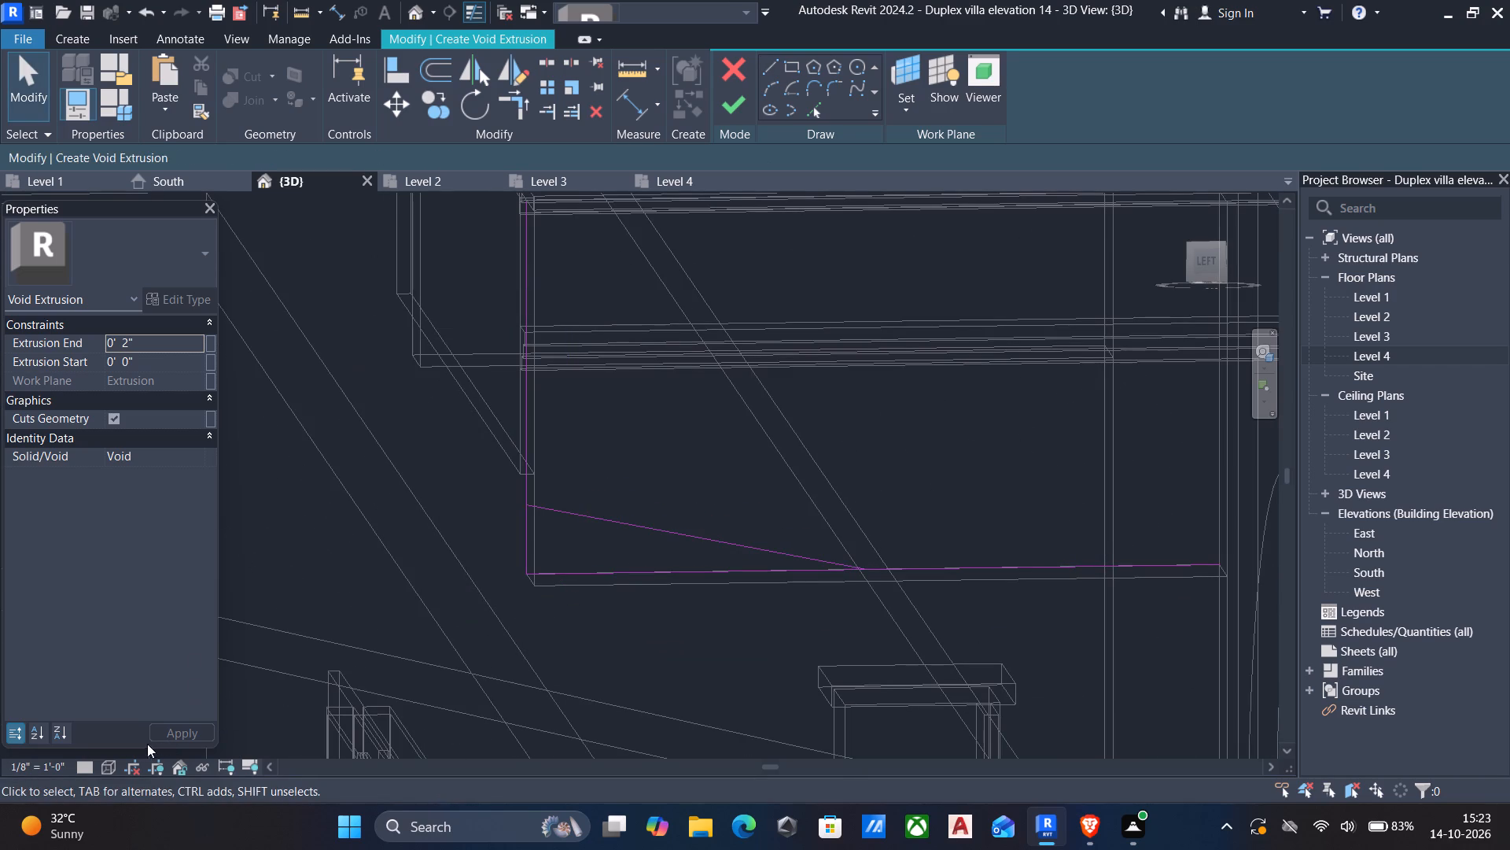
{"action": "left_click", "coordinate": [108, 758]}
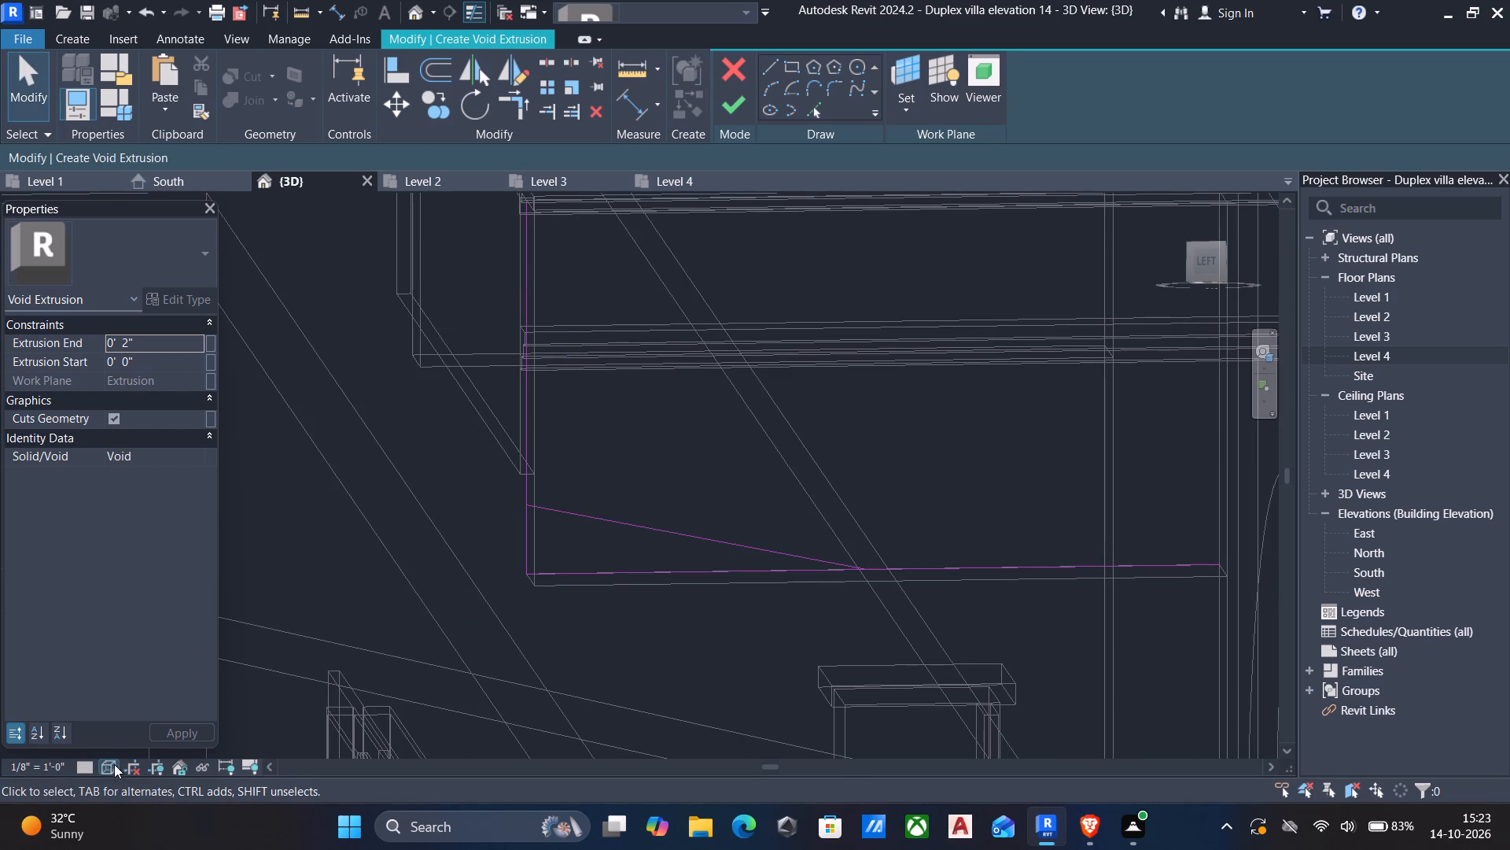
{"action": "left_click", "coordinate": [107, 769]}
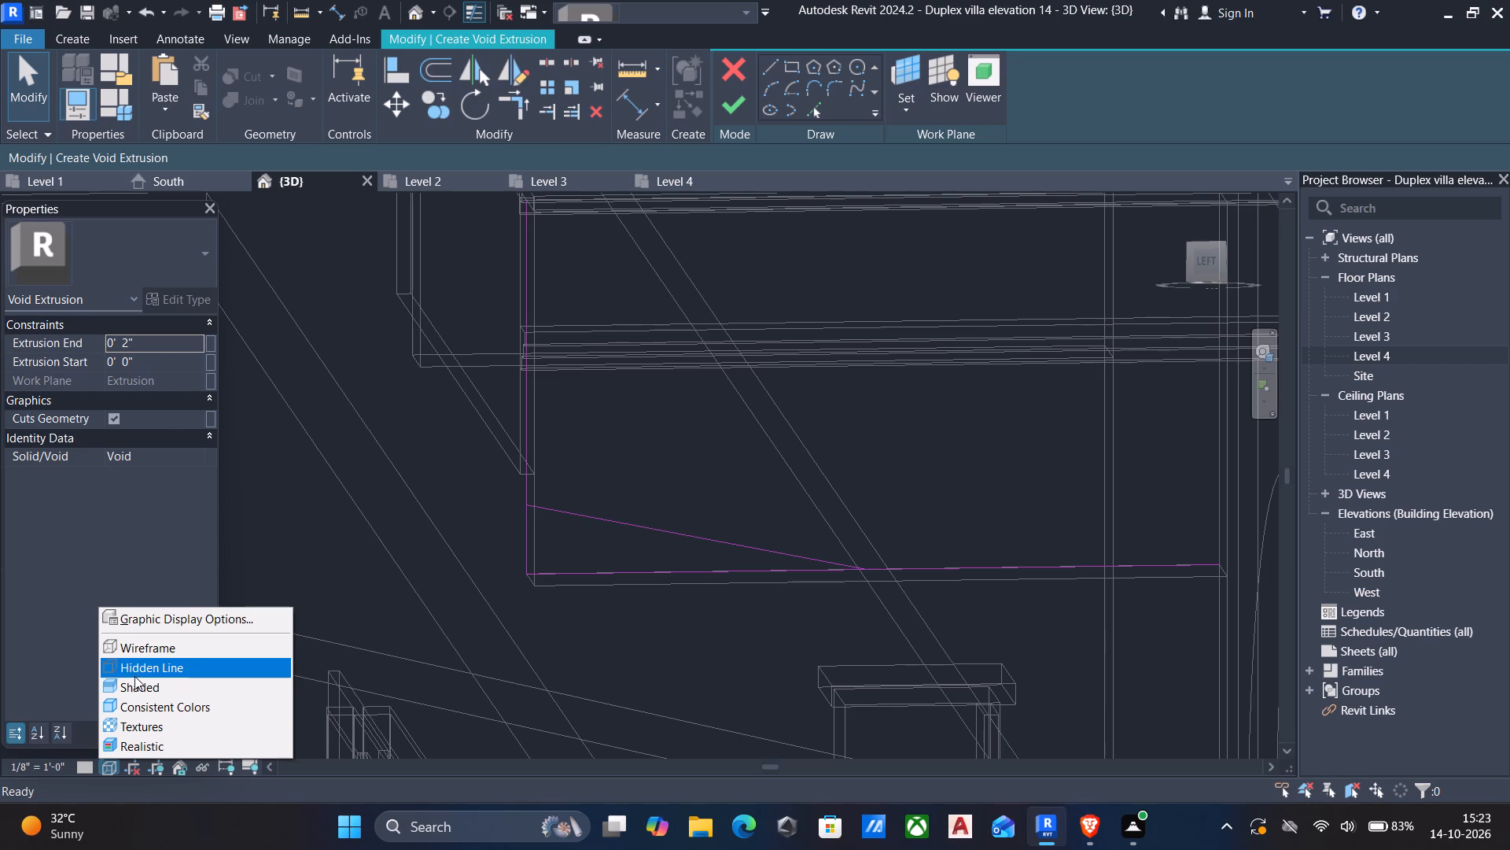
{"action": "left_click", "coordinate": [126, 678]}
Nudge the sloped sketch line down in small increments onto the line where the side wall meets the roof's underside.
{"action": "scroll", "coordinate": [742, 542], "scroll_direction": "up", "scroll_amount": 10}
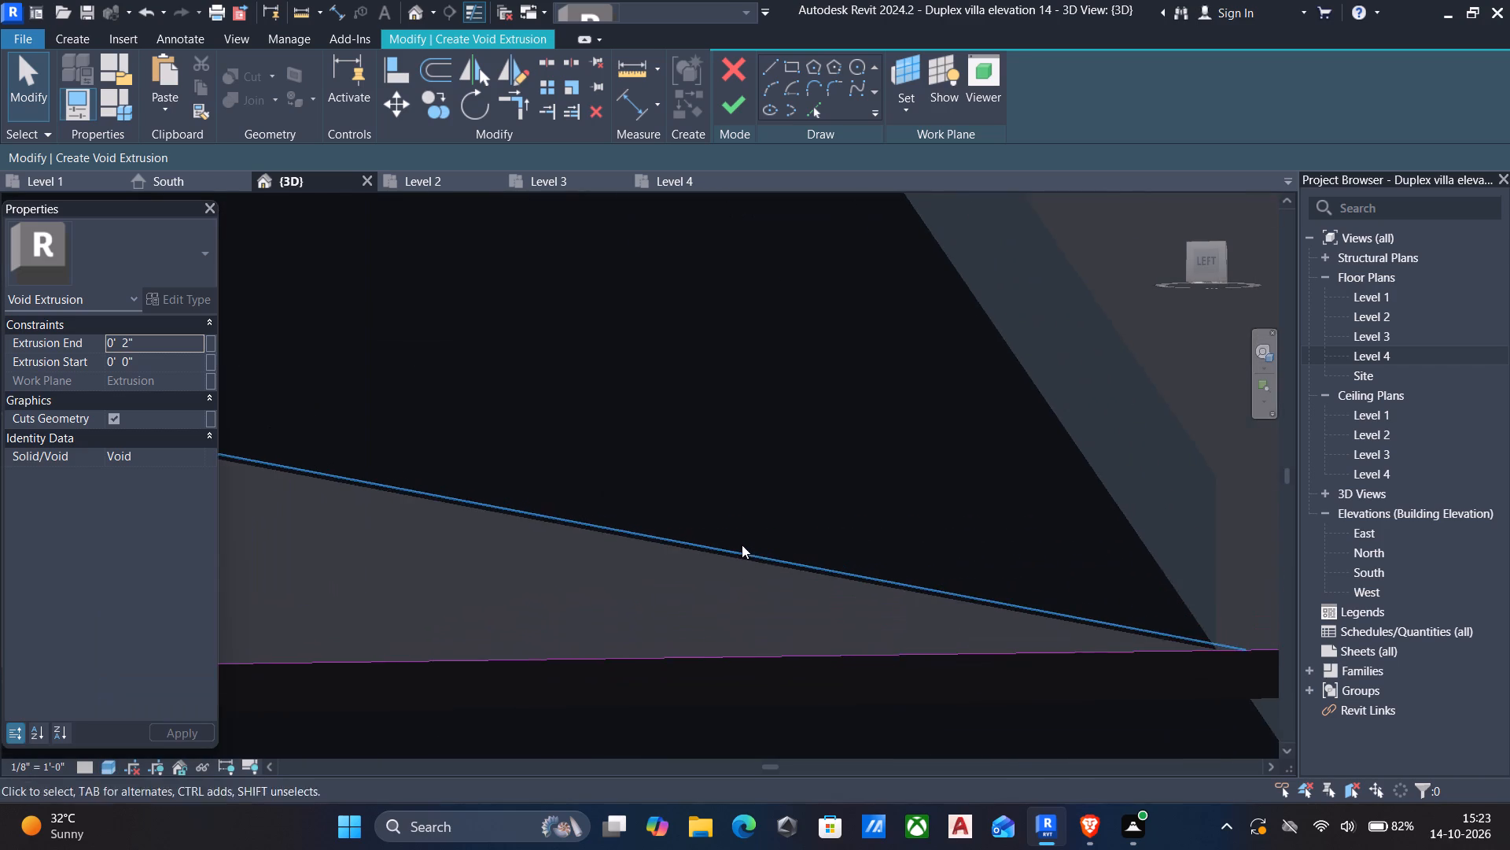
{"action": "scroll", "coordinate": [742, 545], "scroll_direction": "up", "scroll_amount": 5}
{"action": "middle_click_drag", "start_coordinate": [737, 582], "coordinate": [880, 338]}
{"action": "scroll", "coordinate": [881, 339], "scroll_direction": "down", "scroll_amount": 4}
{"action": "left_click", "coordinate": [868, 314]}
{"action": "left_click", "coordinate": [864, 317]}
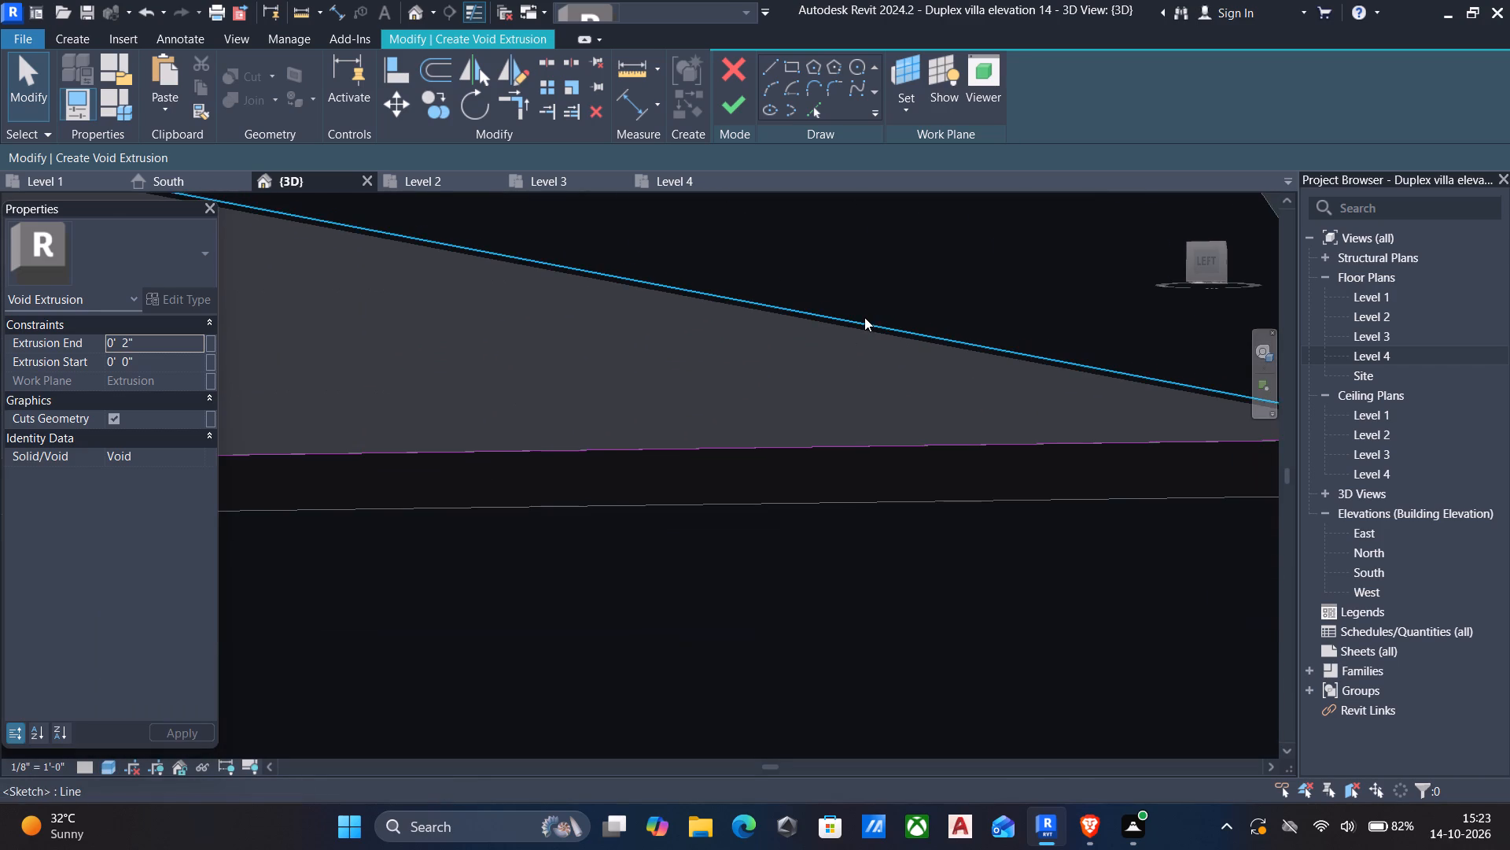
{"action": "scroll", "coordinate": [845, 356], "scroll_direction": "up", "scroll_amount": 5}
{"action": "key", "text": "Down"}
{"action": "key", "text": "Down"}
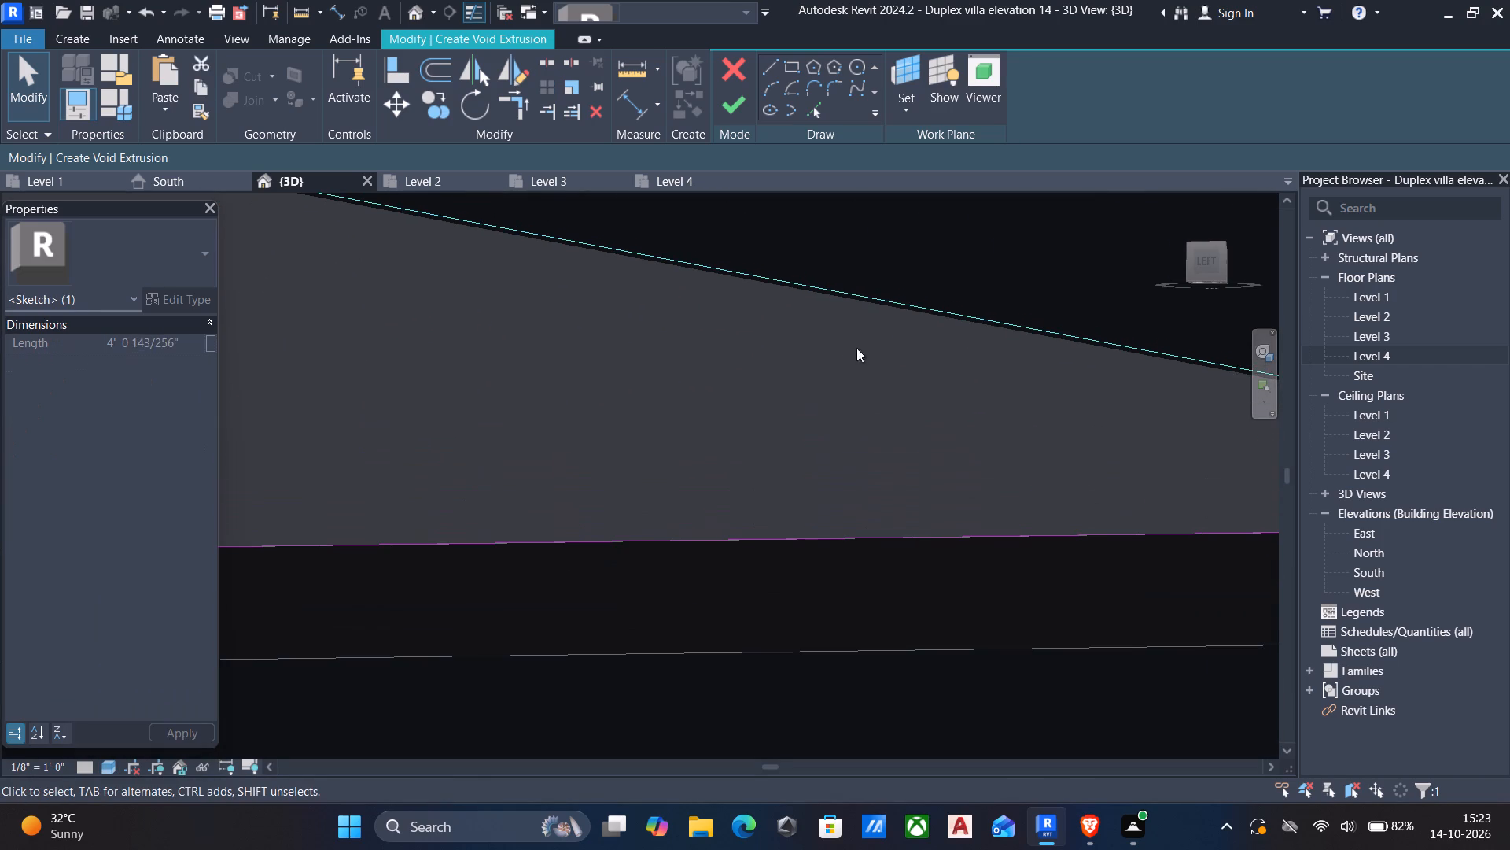
{"action": "scroll", "coordinate": [886, 302], "scroll_direction": "up", "scroll_amount": 12}
{"action": "key", "text": "Down"}
{"action": "key", "text": "Down"}
{"action": "key", "text": "Down"}
{"action": "key", "text": "Down"}
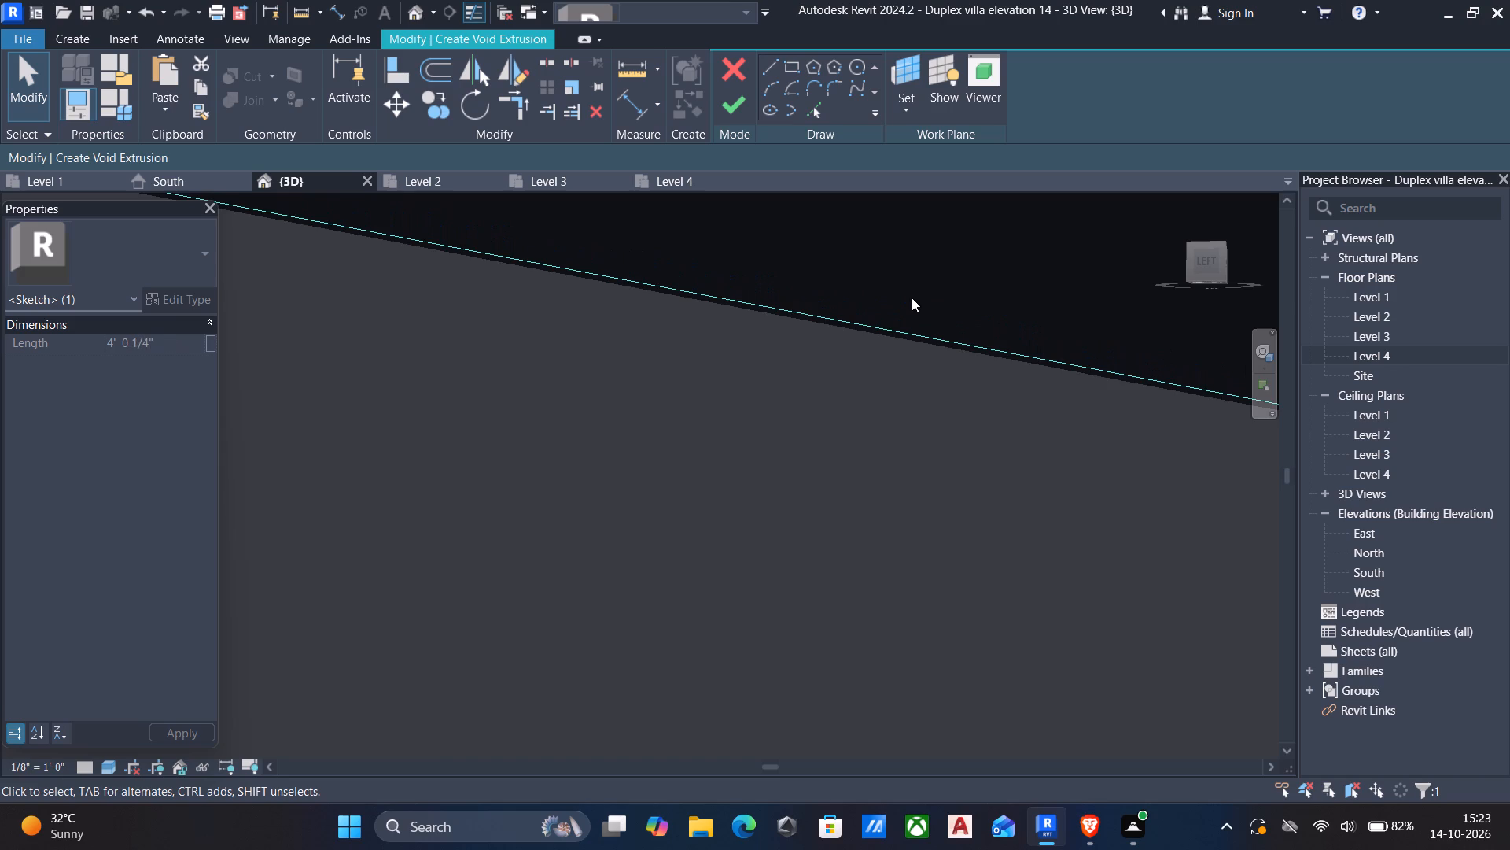
{"action": "key", "text": "Down"}
{"action": "scroll", "coordinate": [912, 297], "scroll_direction": "down", "scroll_amount": 20}
{"action": "scroll", "coordinate": [912, 297], "scroll_direction": "down", "scroll_amount": 3}
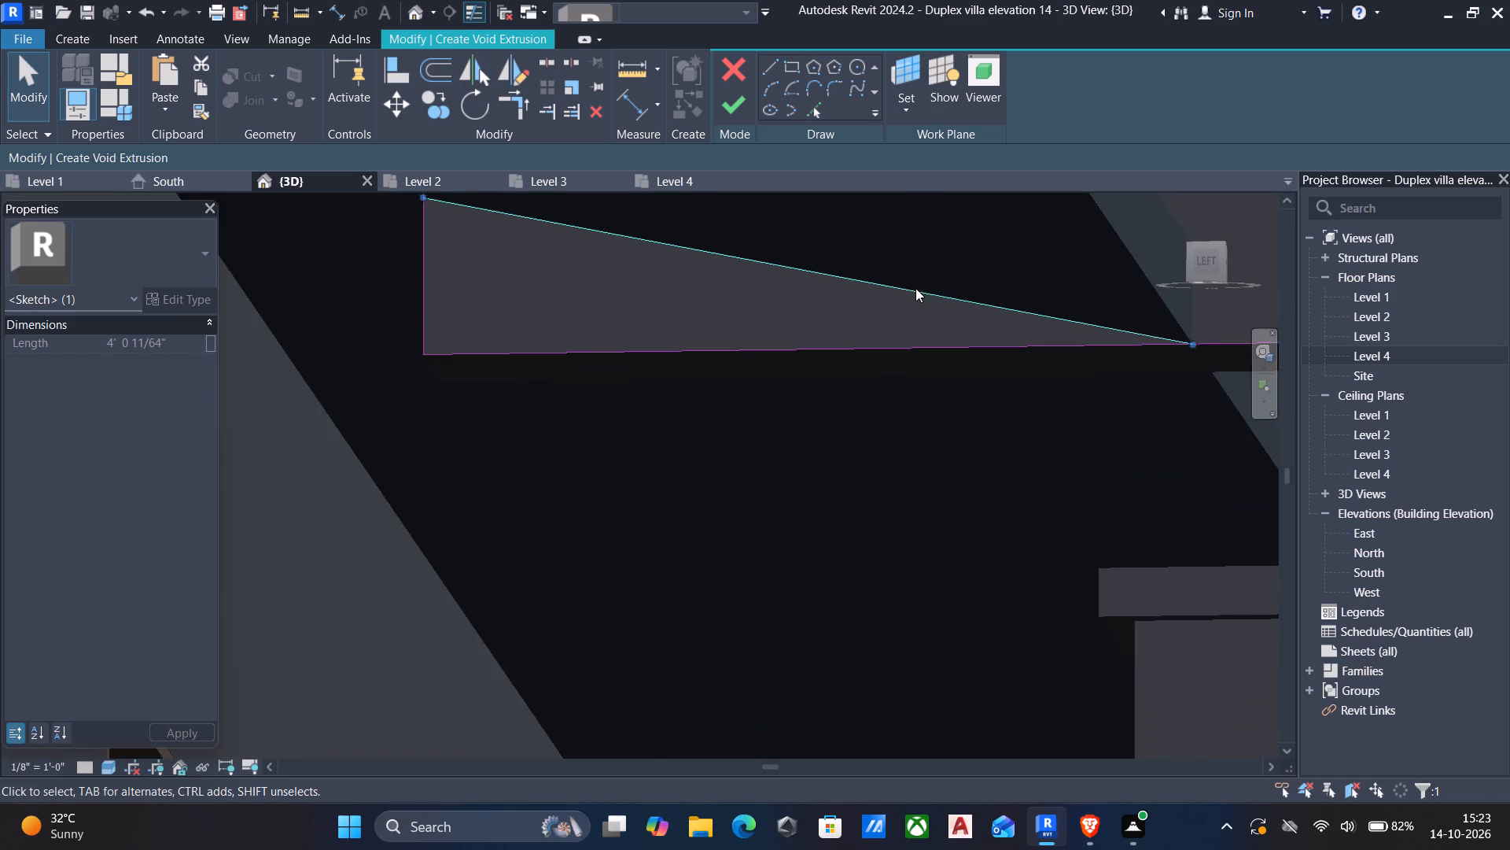
{"action": "middle_click_drag", "start_coordinate": [908, 314], "coordinate": [885, 493]}
Trim the sloped, bottom and vertical sketch lines into a closed triangle and finish the void extrusion sketch.
{"action": "type", "text": "tr"}
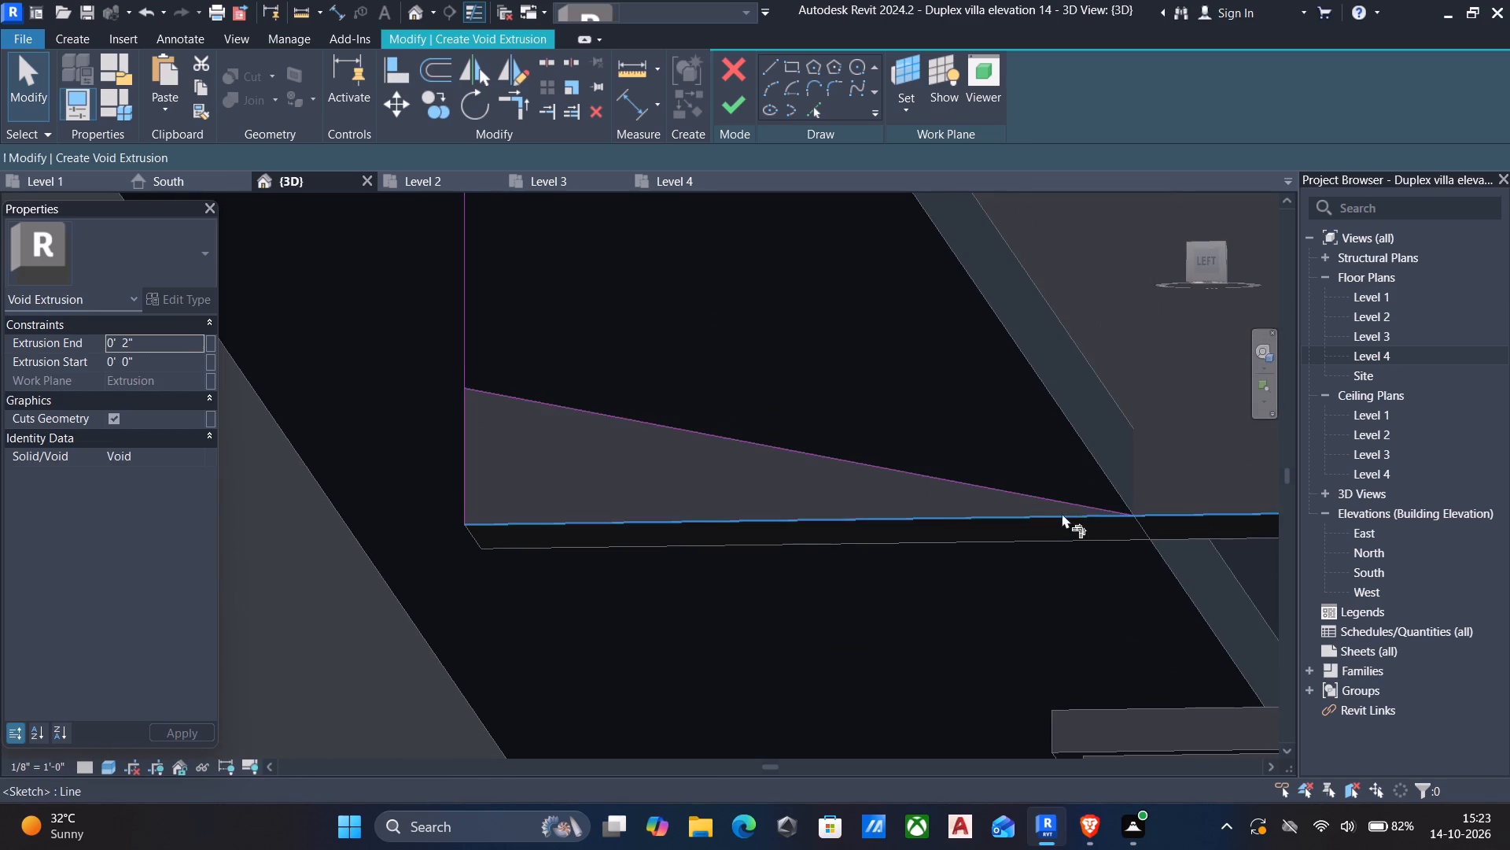
{"action": "left_click", "coordinate": [1082, 515]}
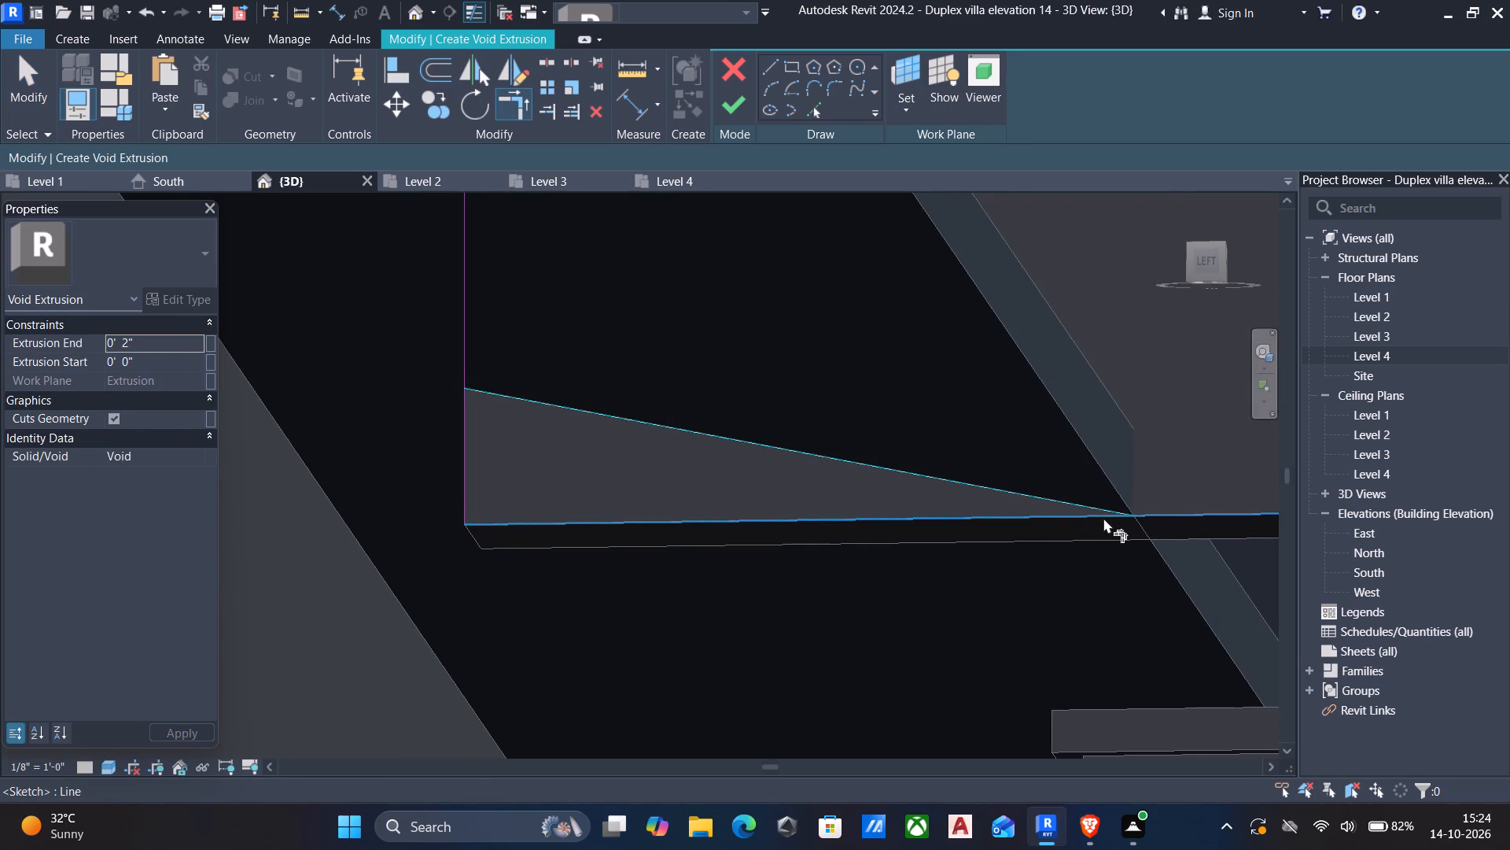
{"action": "scroll", "coordinate": [1104, 519], "scroll_direction": "up", "scroll_amount": 5}
{"action": "left_click", "coordinate": [1106, 501]}
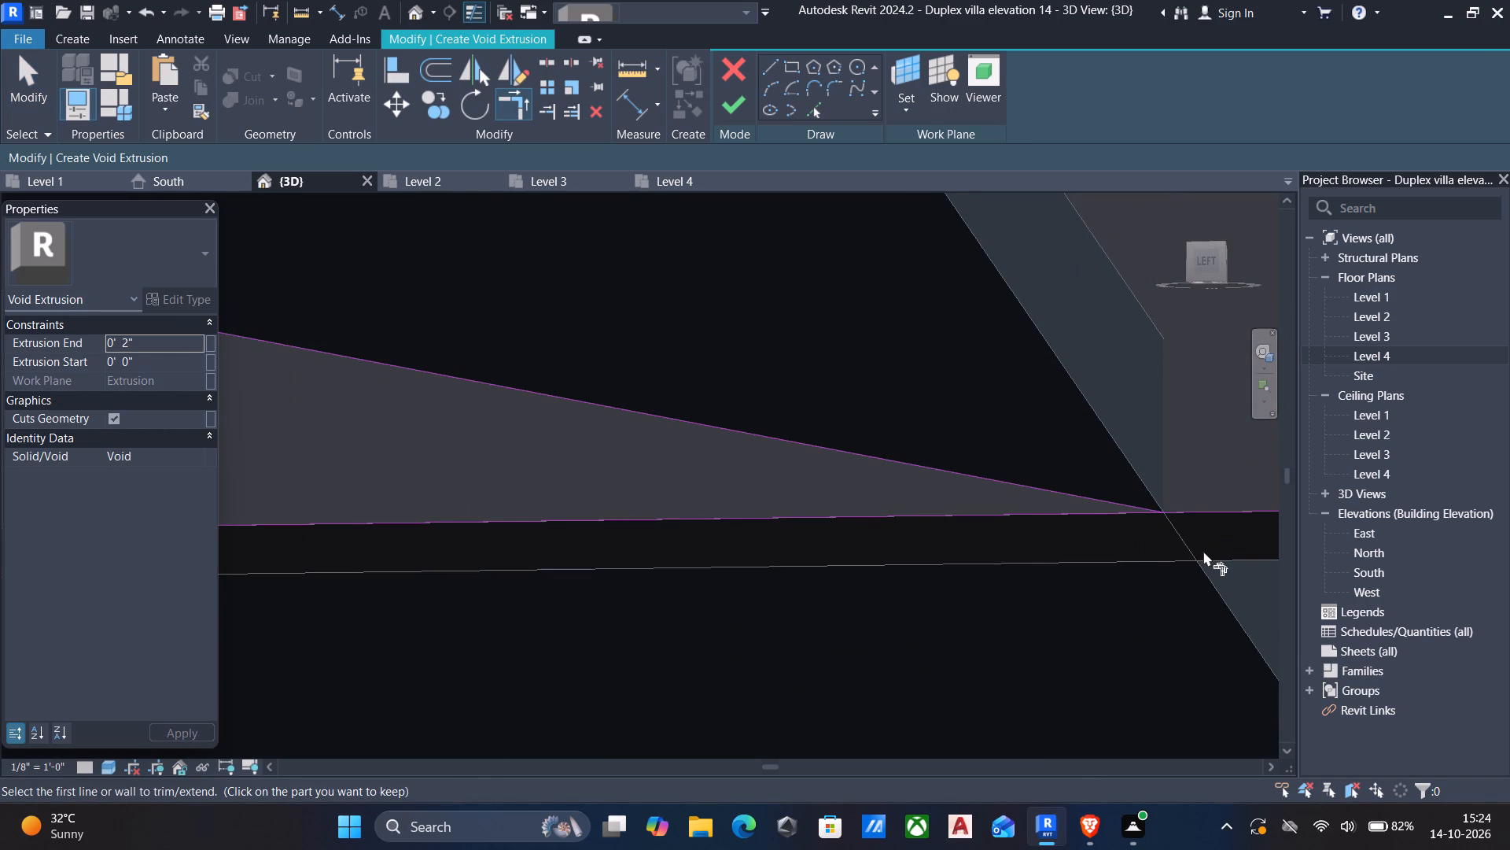
{"action": "left_click", "coordinate": [1076, 520]}
{"action": "left_click", "coordinate": [1074, 493]}
{"action": "middle_click_drag", "start_coordinate": [1094, 568], "coordinate": [1139, 610]}
{"action": "scroll", "coordinate": [1159, 626], "scroll_direction": "down", "scroll_amount": 6}
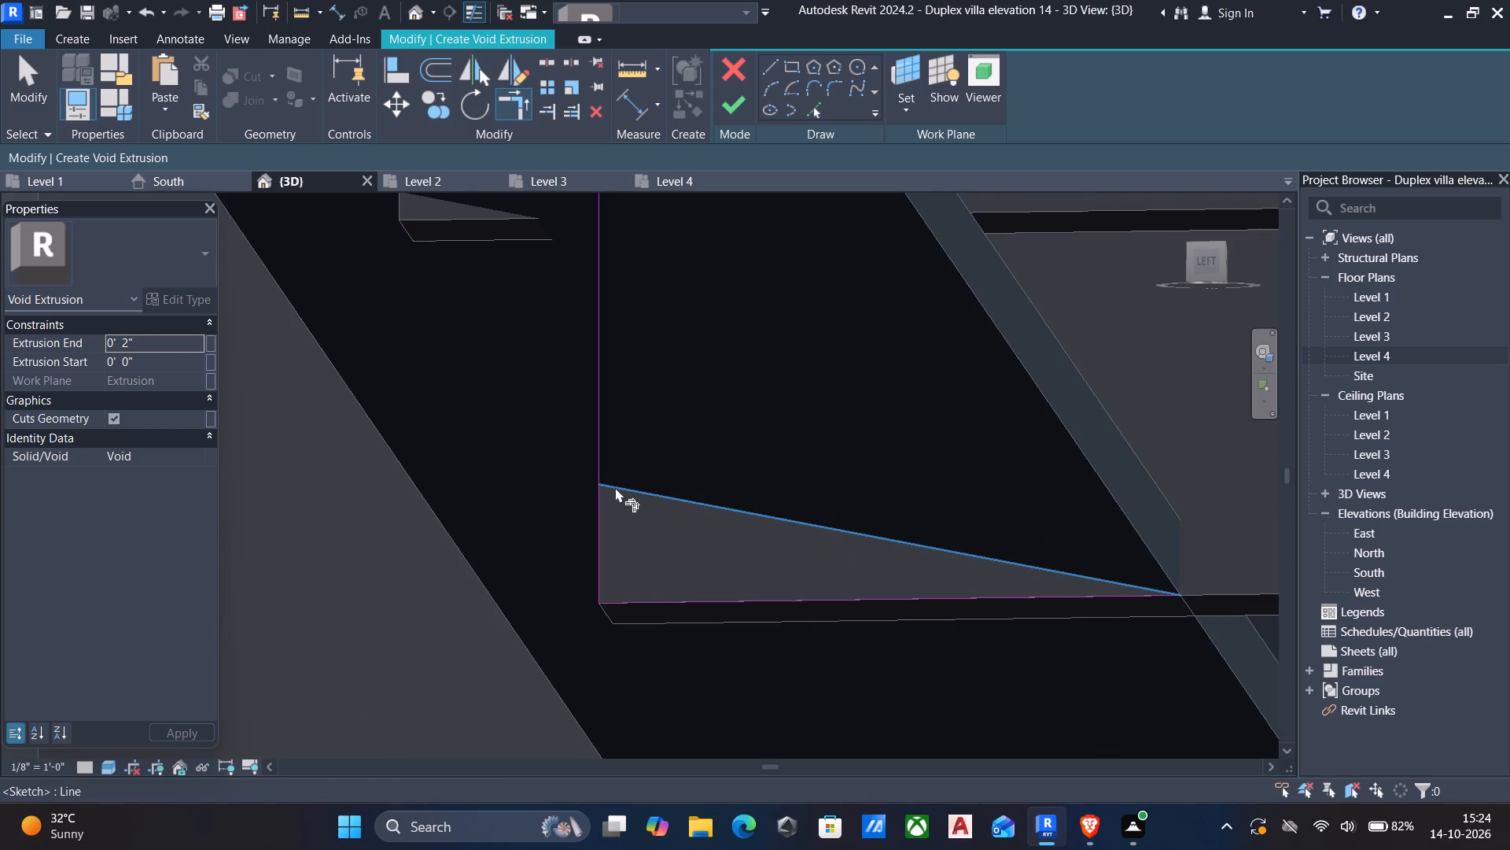
{"action": "left_click", "coordinate": [595, 508]}
{"action": "left_click", "coordinate": [650, 493]}
{"action": "scroll", "coordinate": [659, 493], "scroll_direction": "down", "scroll_amount": 6}
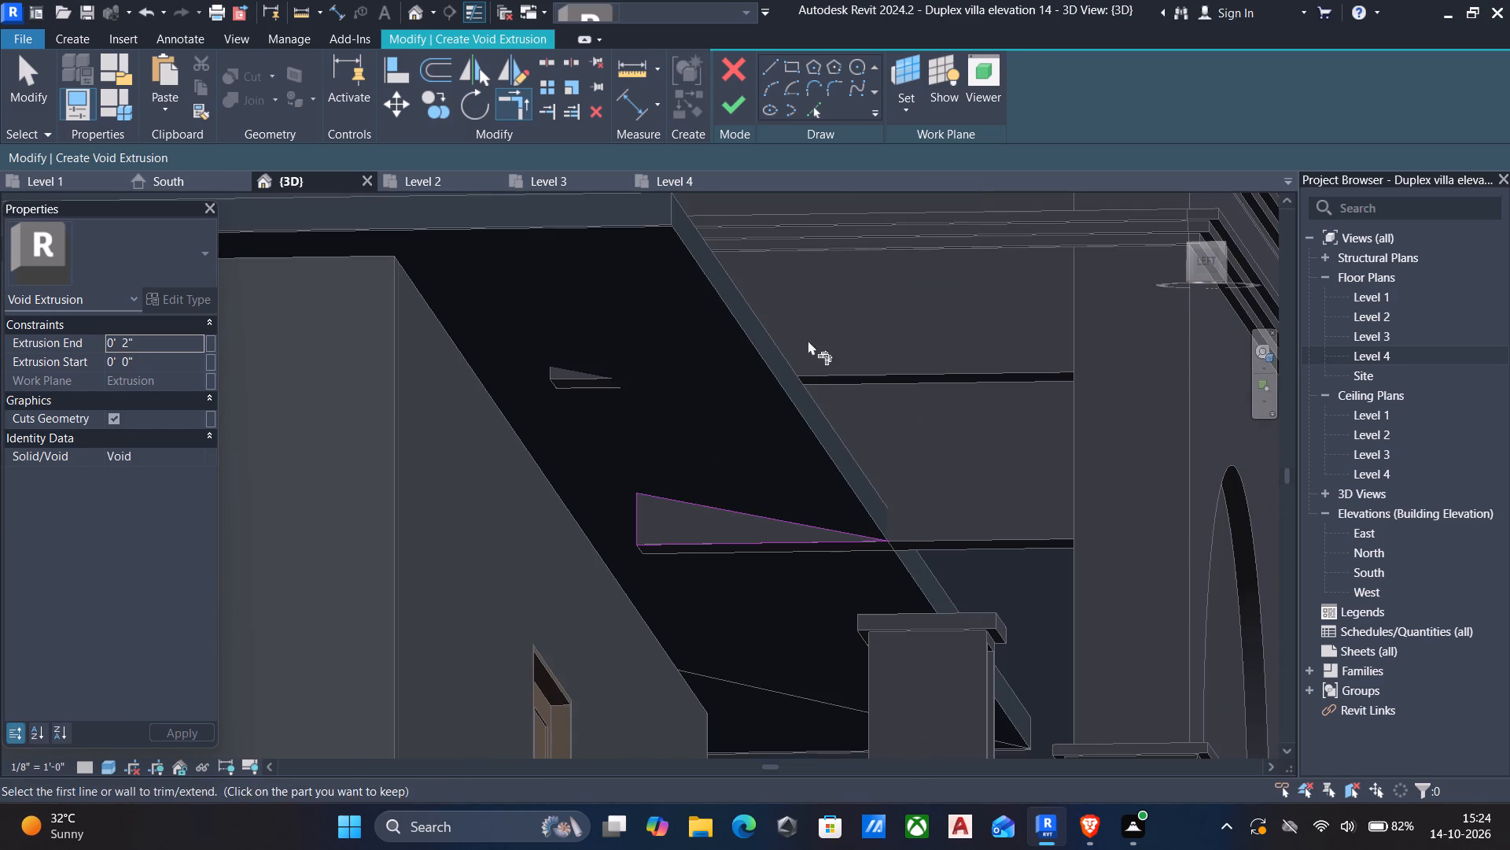
{"action": "middle_click_drag", "start_coordinate": [619, 404], "coordinate": [765, 534]}
{"action": "middle_click_drag", "start_coordinate": [795, 558], "coordinate": [805, 451]}
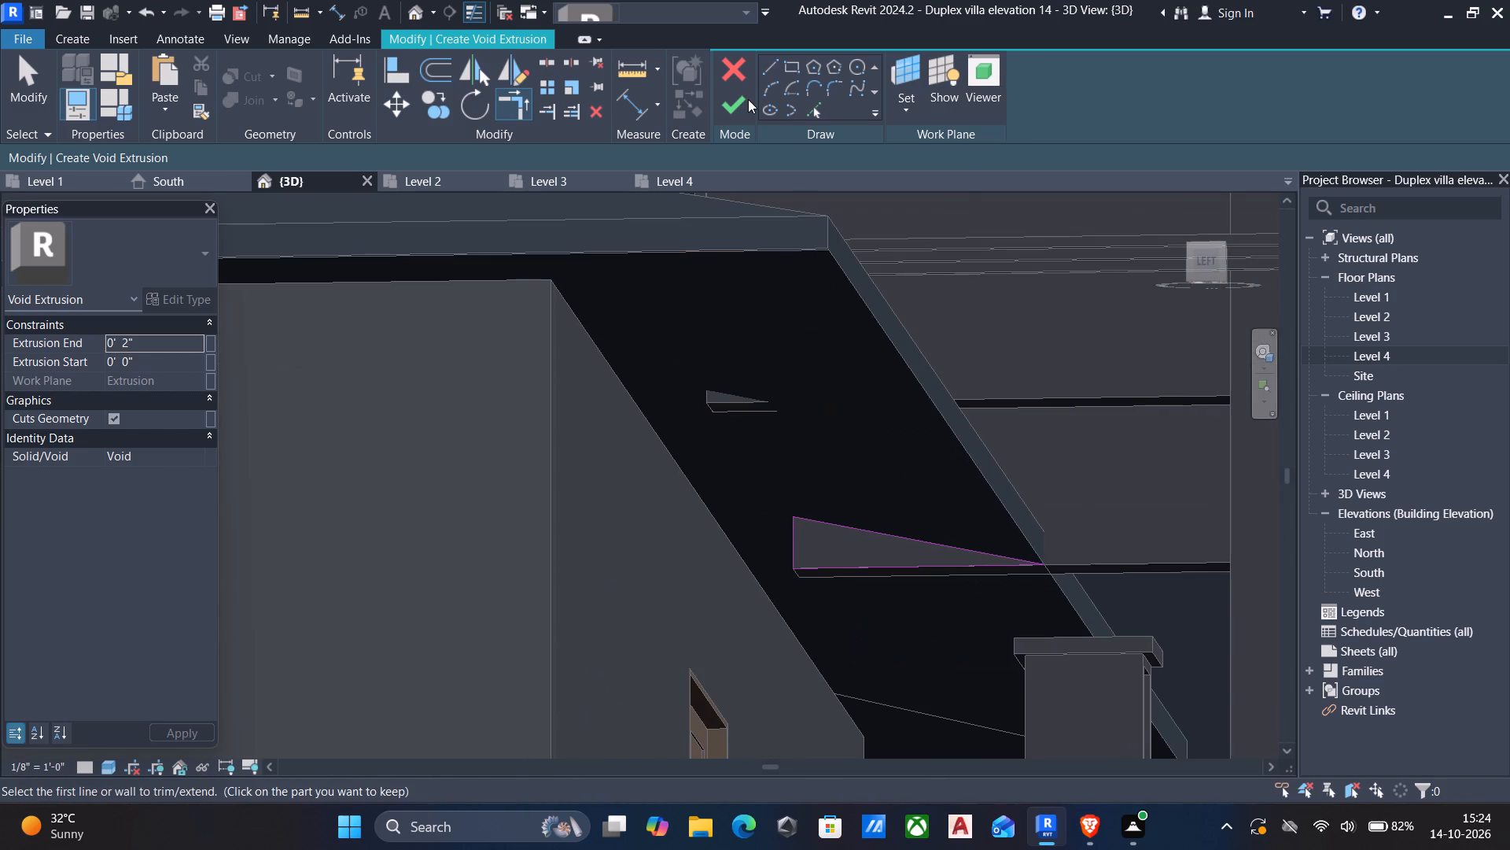
{"action": "left_click", "coordinate": [742, 103]}
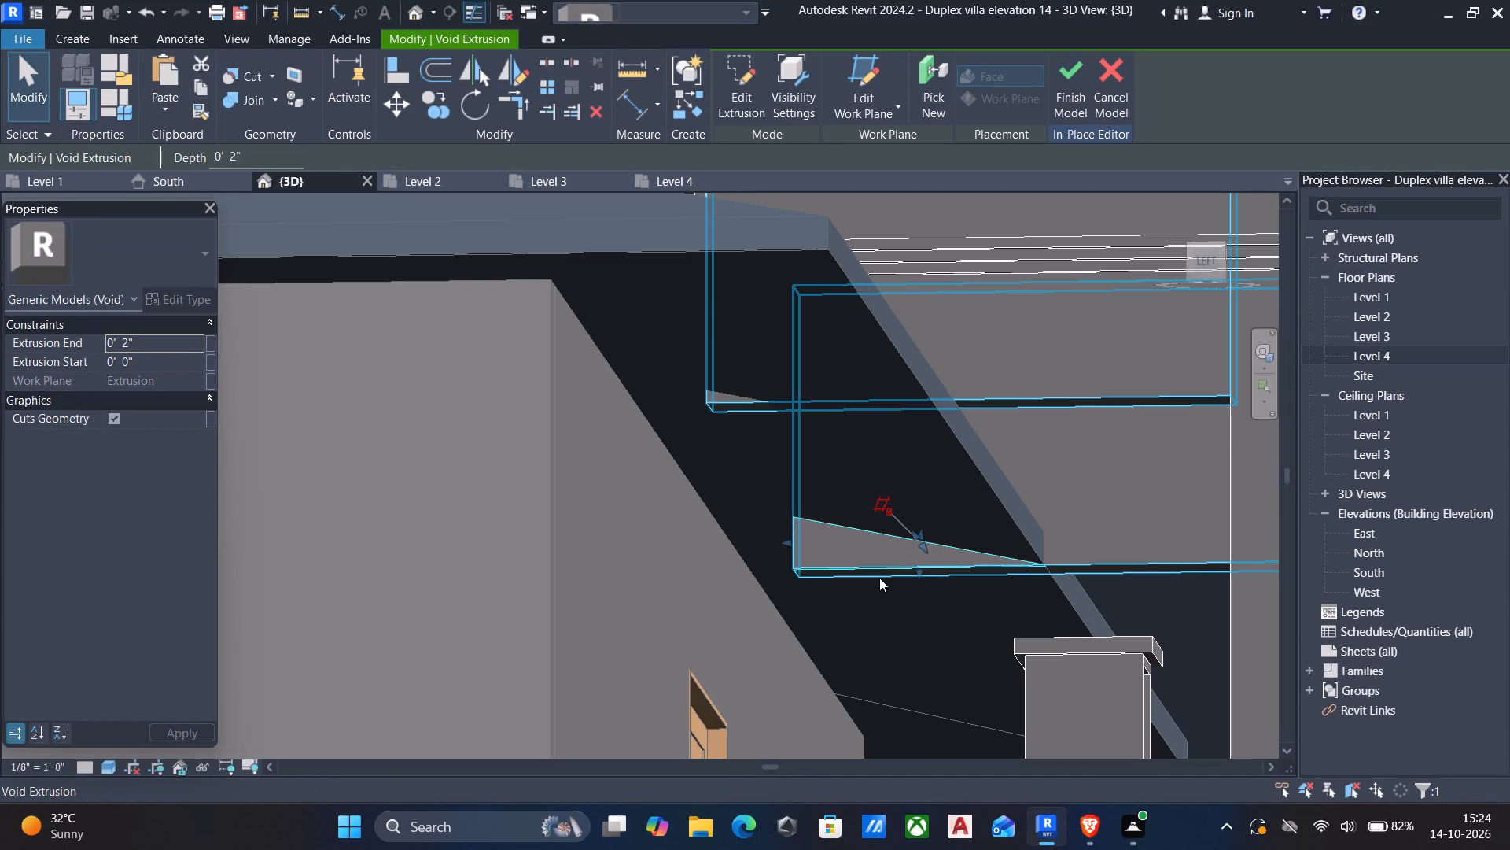
Stretch the triangular void's depth through the full thickness of the projection's side wall.
{"action": "middle_click_drag", "start_coordinate": [867, 583], "coordinate": [819, 604], "text": "shift"}
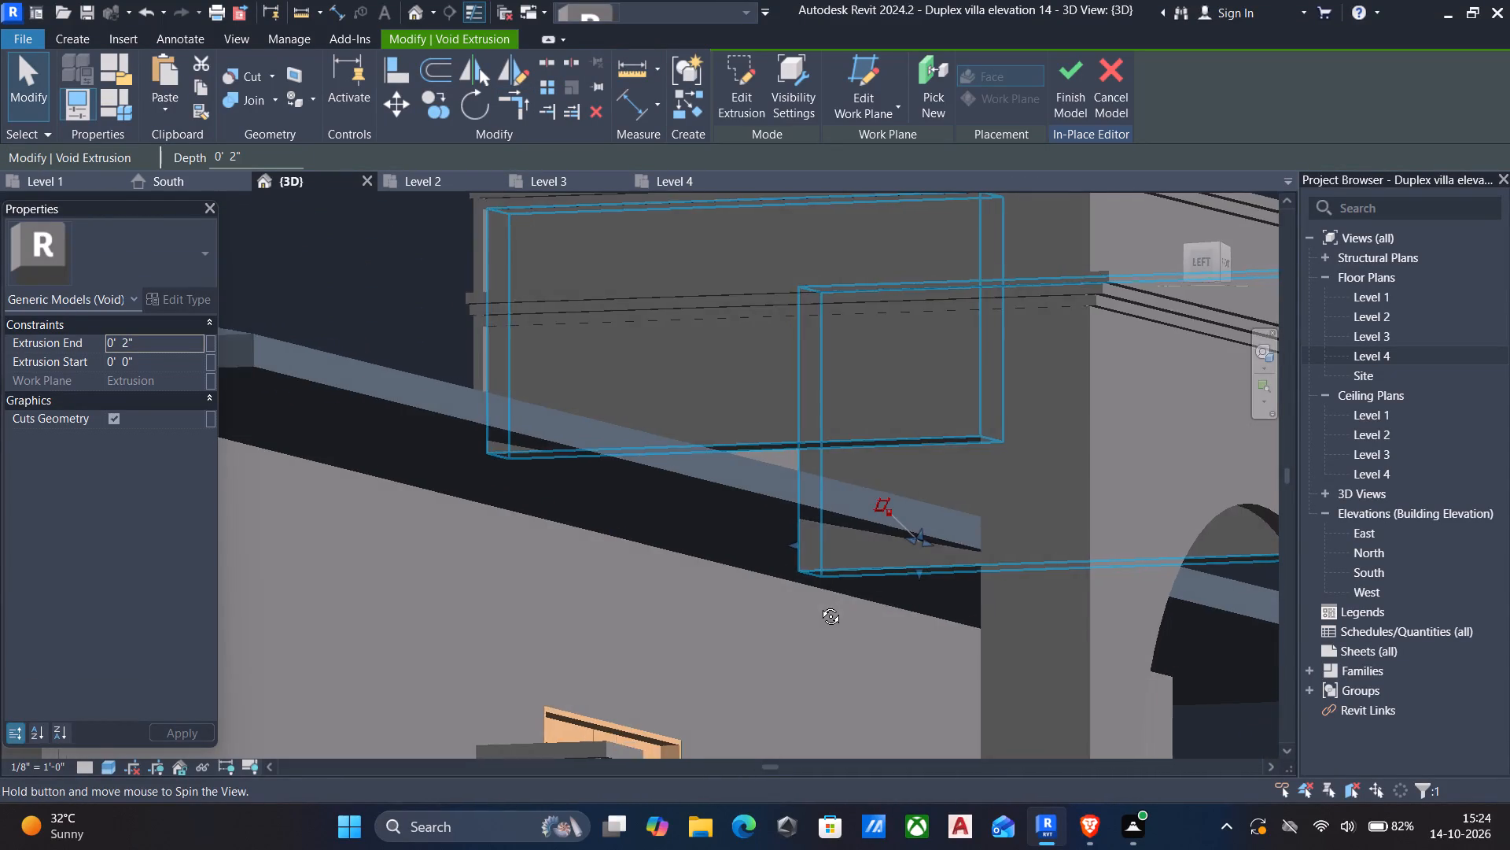
{"action": "middle_click_drag", "start_coordinate": [819, 604], "coordinate": [712, 570], "text": "shift"}
{"action": "scroll", "coordinate": [926, 576], "scroll_direction": "up", "scroll_amount": 5}
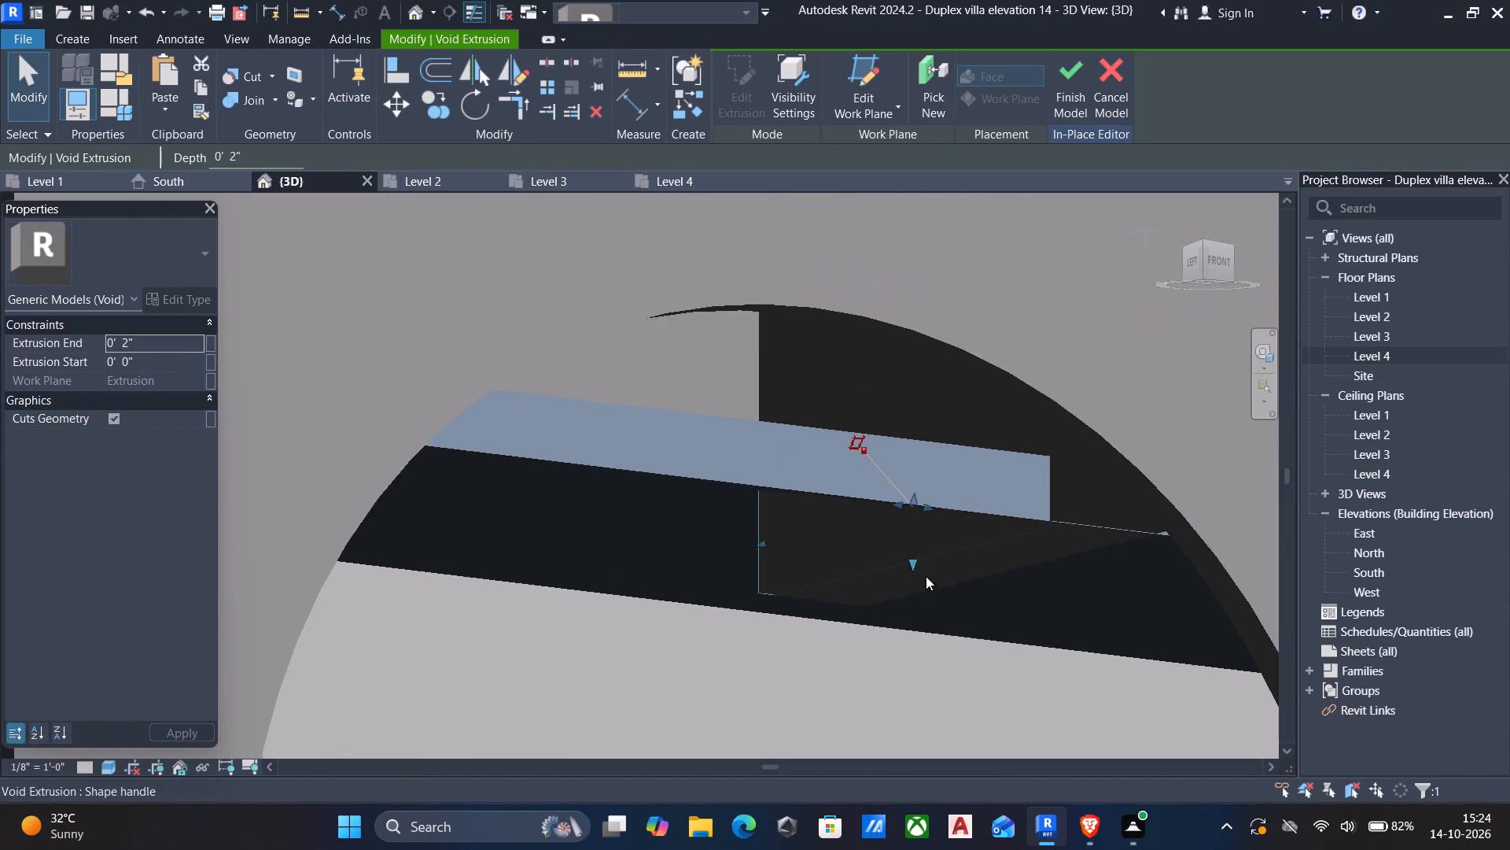
{"action": "scroll", "coordinate": [926, 510], "scroll_direction": "up", "scroll_amount": 1}
{"action": "left_click_drag", "start_coordinate": [926, 510], "coordinate": [1082, 519]}
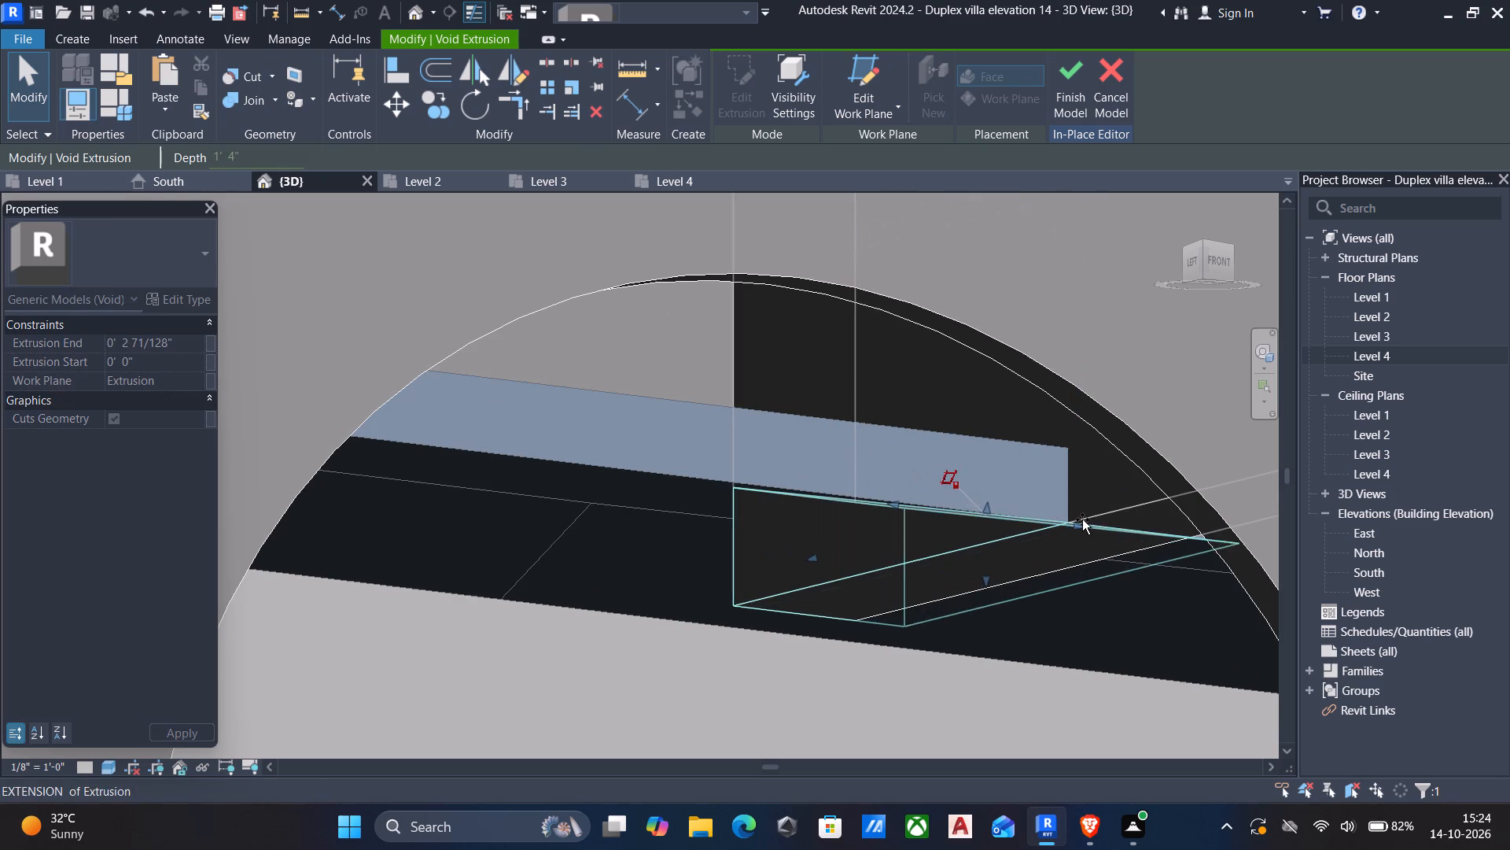
{"action": "left_click_drag", "start_coordinate": [1082, 519], "coordinate": [1099, 522]}
{"action": "key", "text": "Escape"}
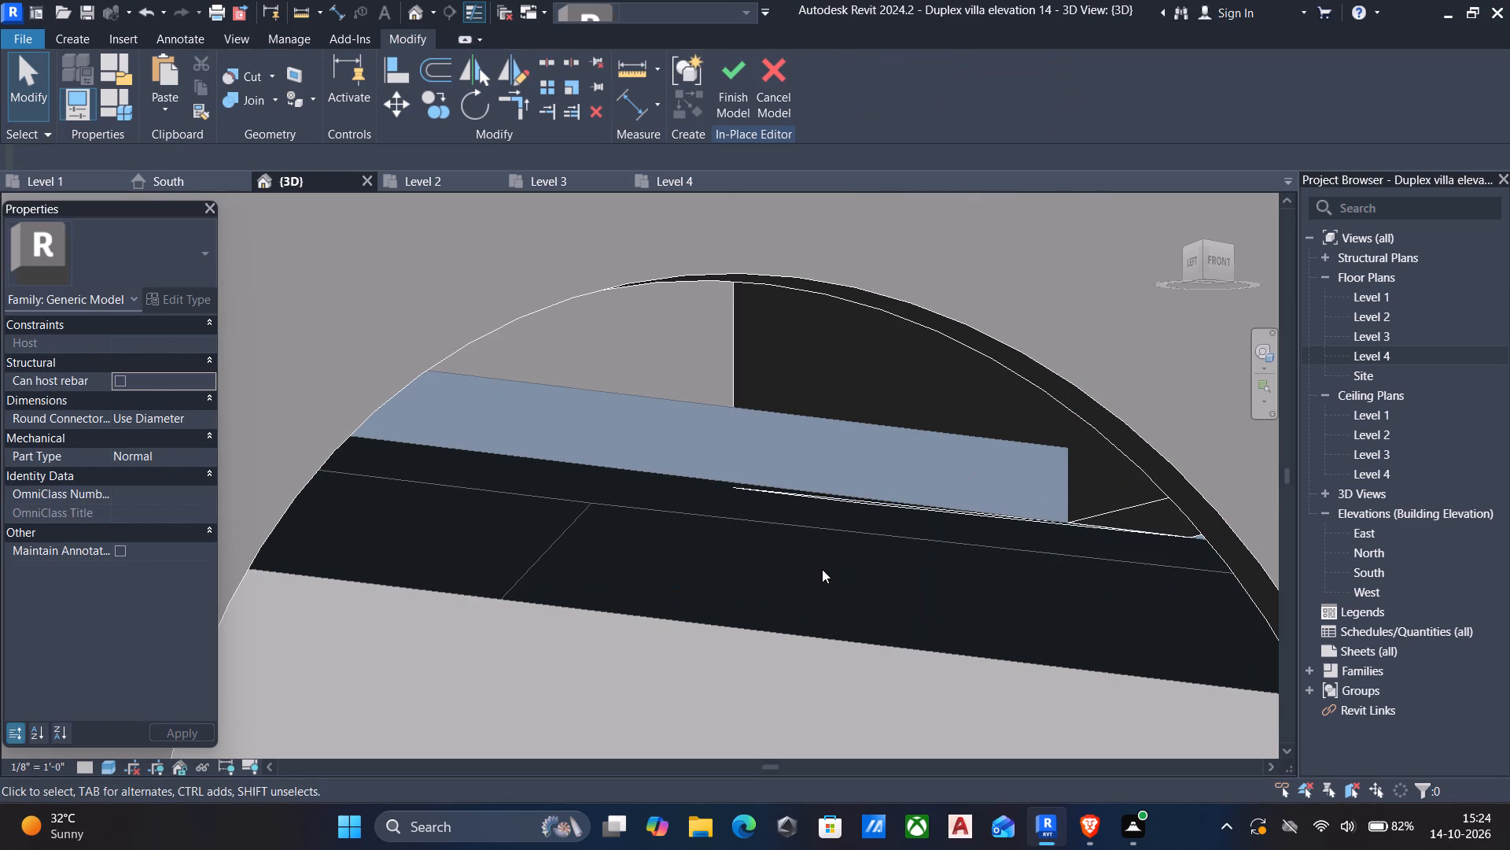
Examine the triangular cut in the side wall from beneath the roof eaves and from outside.
{"action": "scroll", "coordinate": [962, 542], "scroll_direction": "down", "scroll_amount": 7}
{"action": "middle_click_drag", "start_coordinate": [894, 557], "coordinate": [967, 544], "text": "shift"}
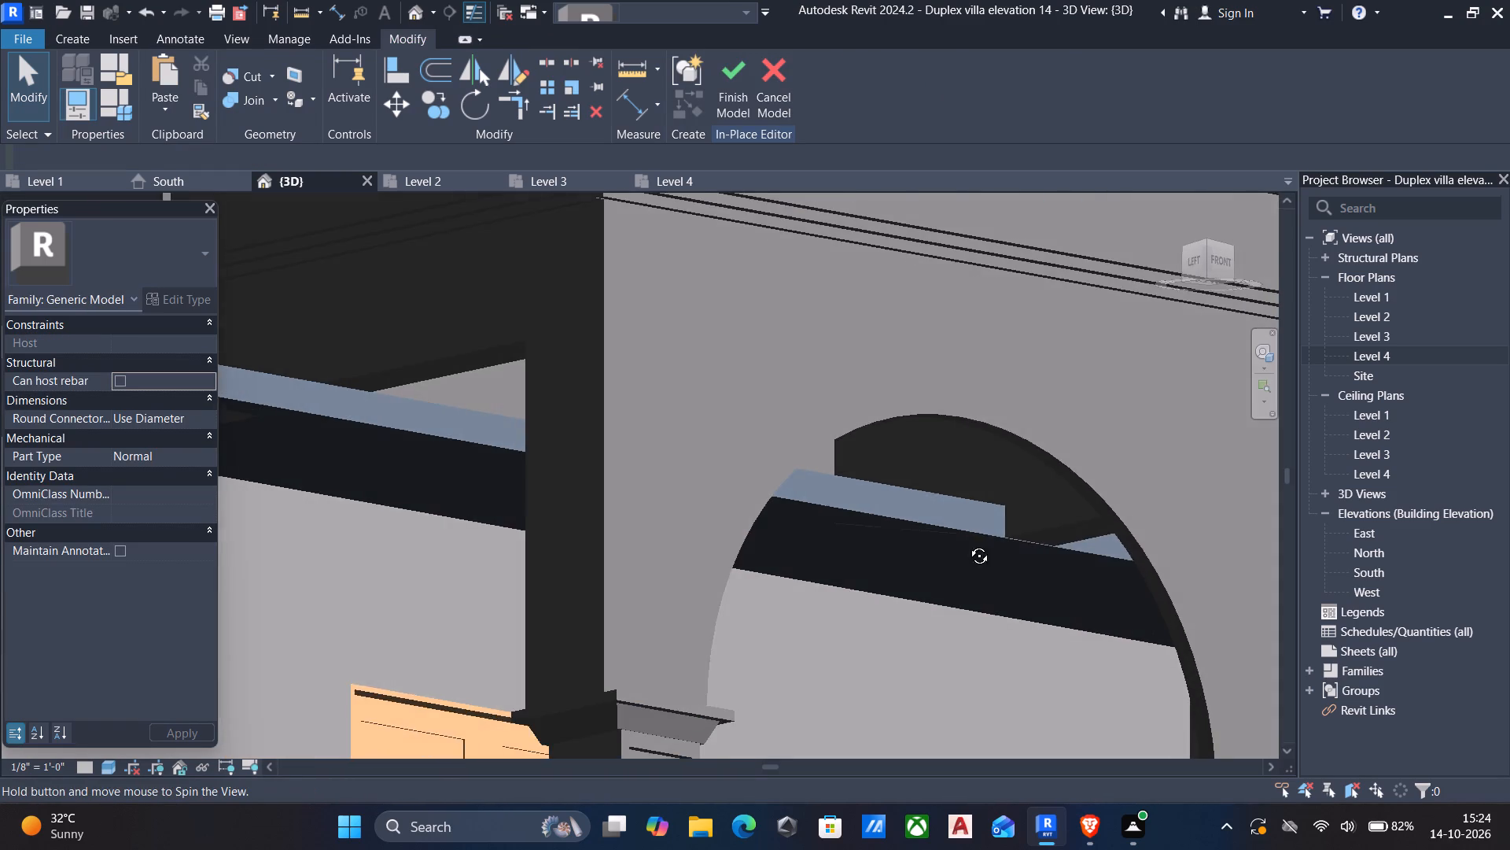
{"action": "middle_click_drag", "start_coordinate": [967, 544], "coordinate": [1045, 577], "text": "shift"}
{"action": "scroll", "coordinate": [1010, 561], "scroll_direction": "up", "scroll_amount": 3}
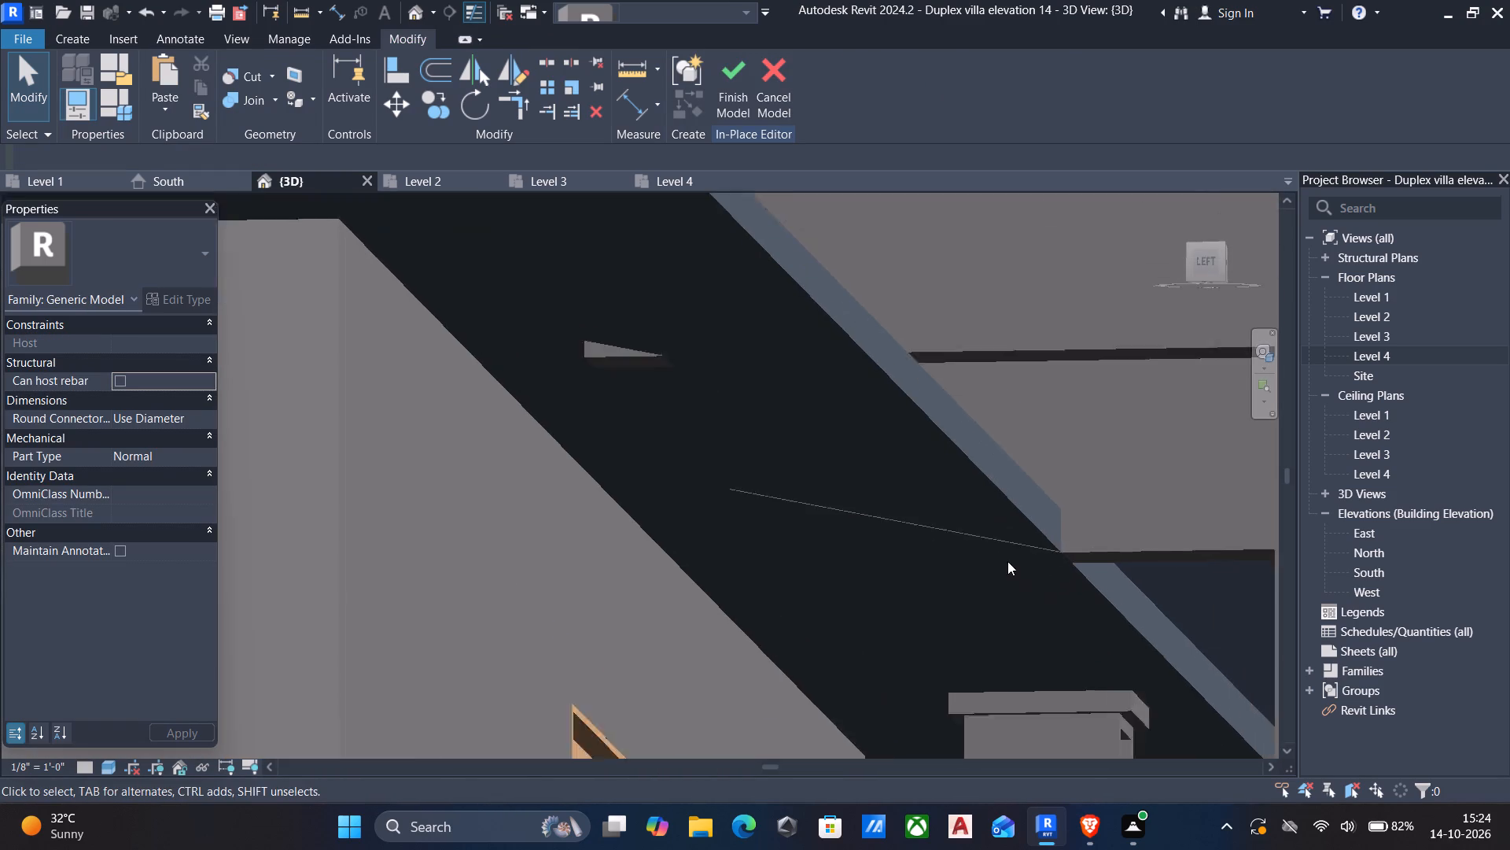
{"action": "scroll", "coordinate": [1007, 561], "scroll_direction": "up", "scroll_amount": 4}
{"action": "left_click", "coordinate": [959, 522]}
{"action": "scroll", "coordinate": [904, 533], "scroll_direction": "down", "scroll_amount": 7}
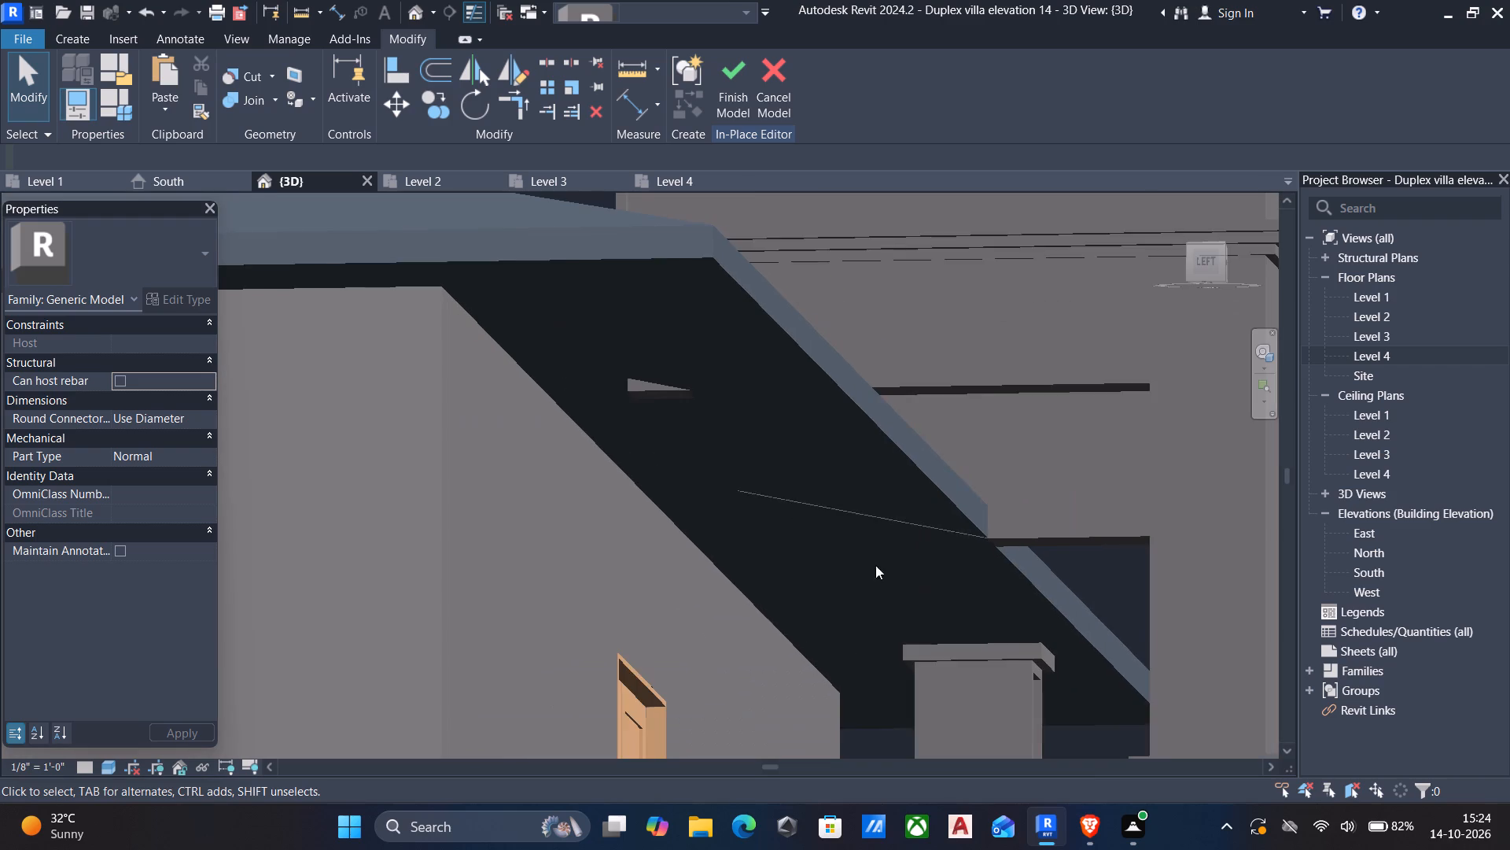
{"action": "left_click", "coordinate": [783, 499]}
{"action": "left_click", "coordinate": [874, 547]}
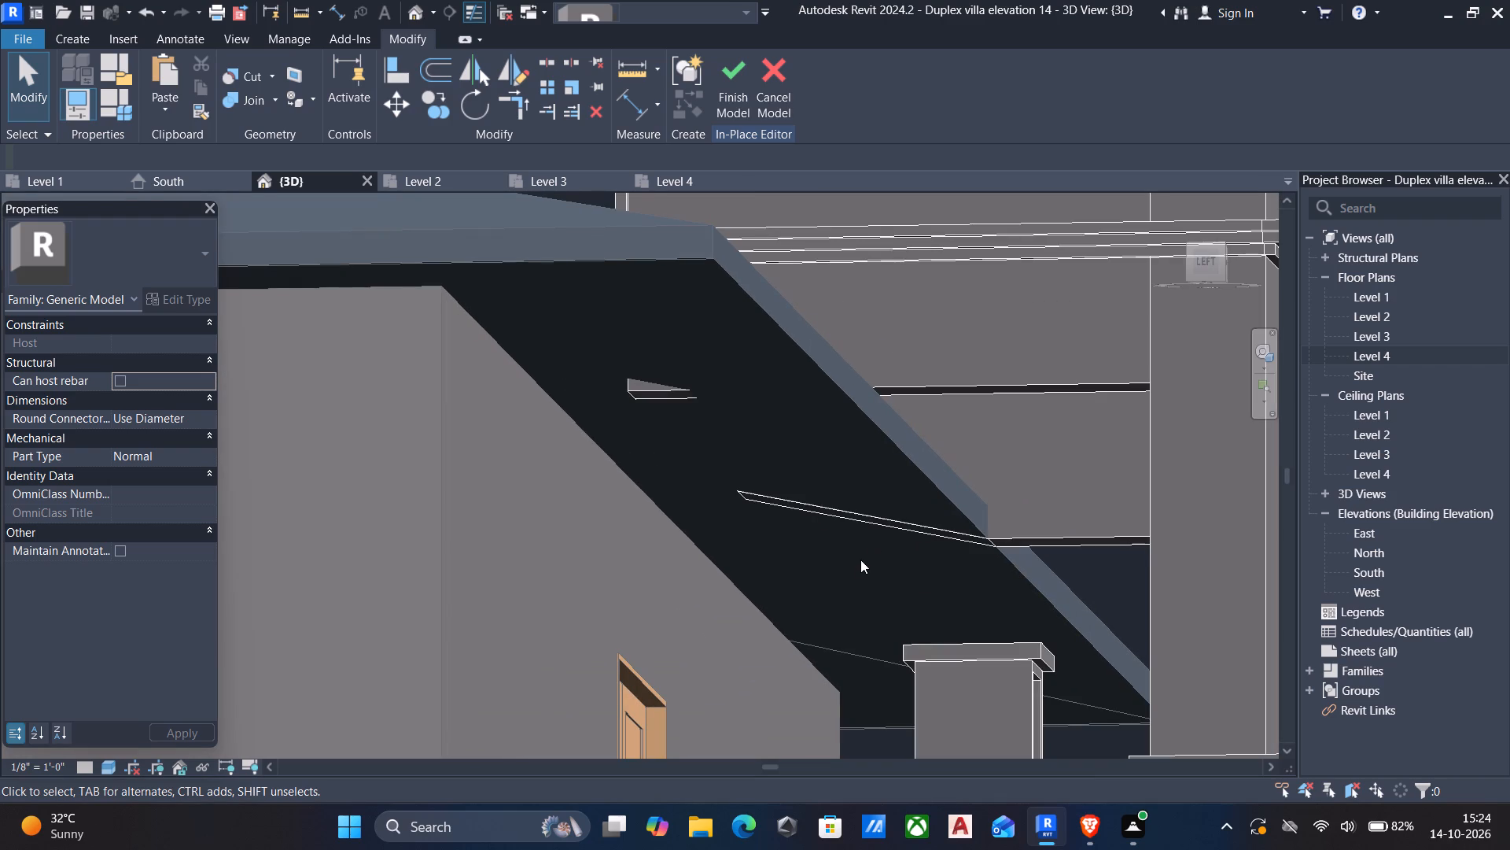
{"action": "left_click", "coordinate": [853, 570]}
{"action": "middle_click_drag", "start_coordinate": [853, 590], "coordinate": [849, 654], "text": "shift"}
{"action": "middle_click_drag", "start_coordinate": [869, 635], "coordinate": [882, 629]}
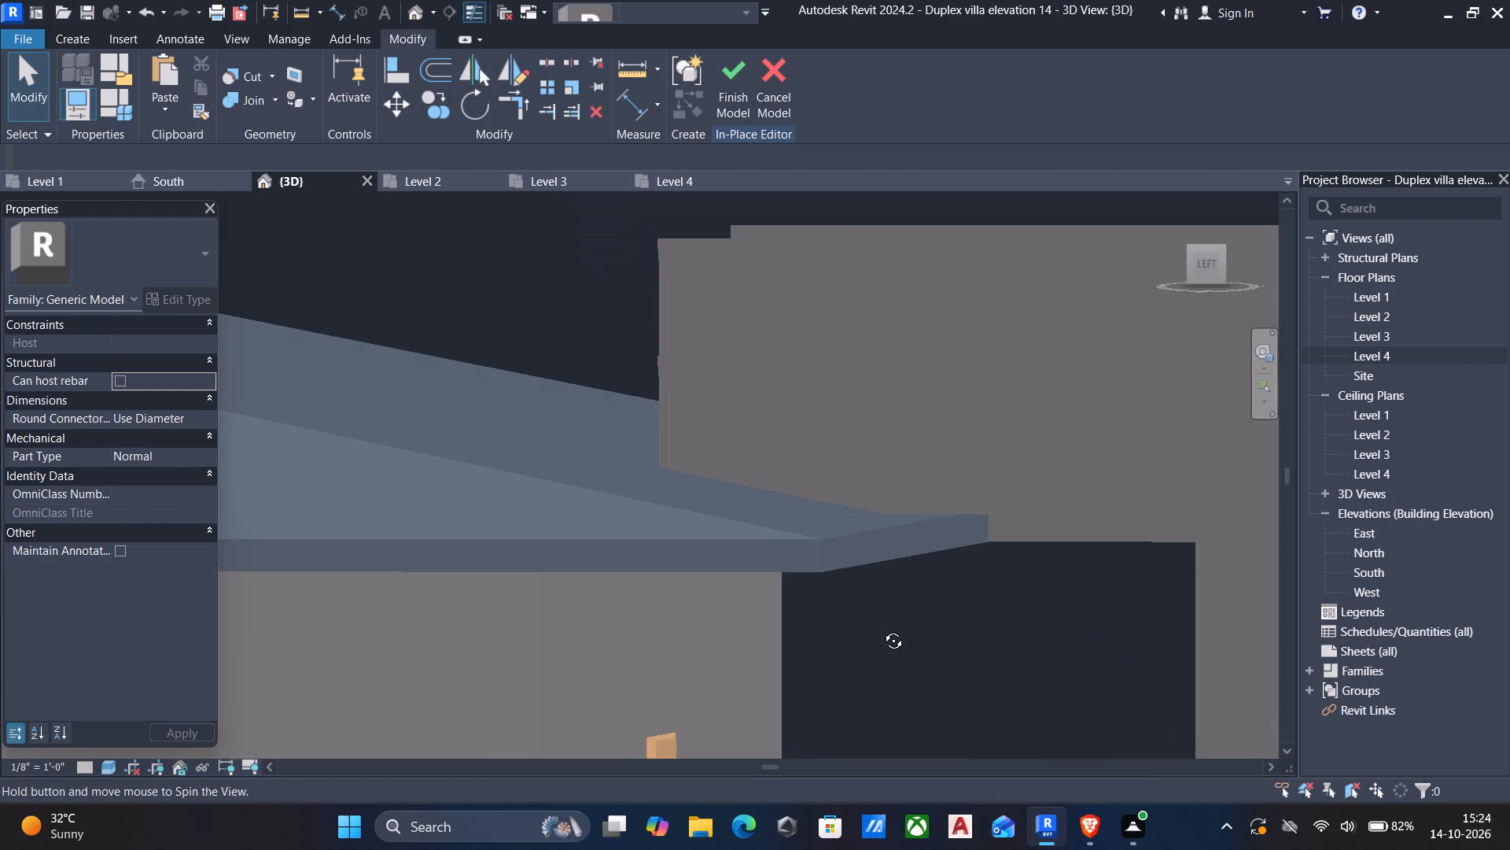
Examine the extrusion's triangular cut and the small wall triangle beside it from beneath the roof eaves.
{"action": "middle_click_drag", "start_coordinate": [882, 629], "coordinate": [894, 589]}
{"action": "middle_click_drag", "start_coordinate": [887, 592], "coordinate": [876, 595], "text": "shift"}
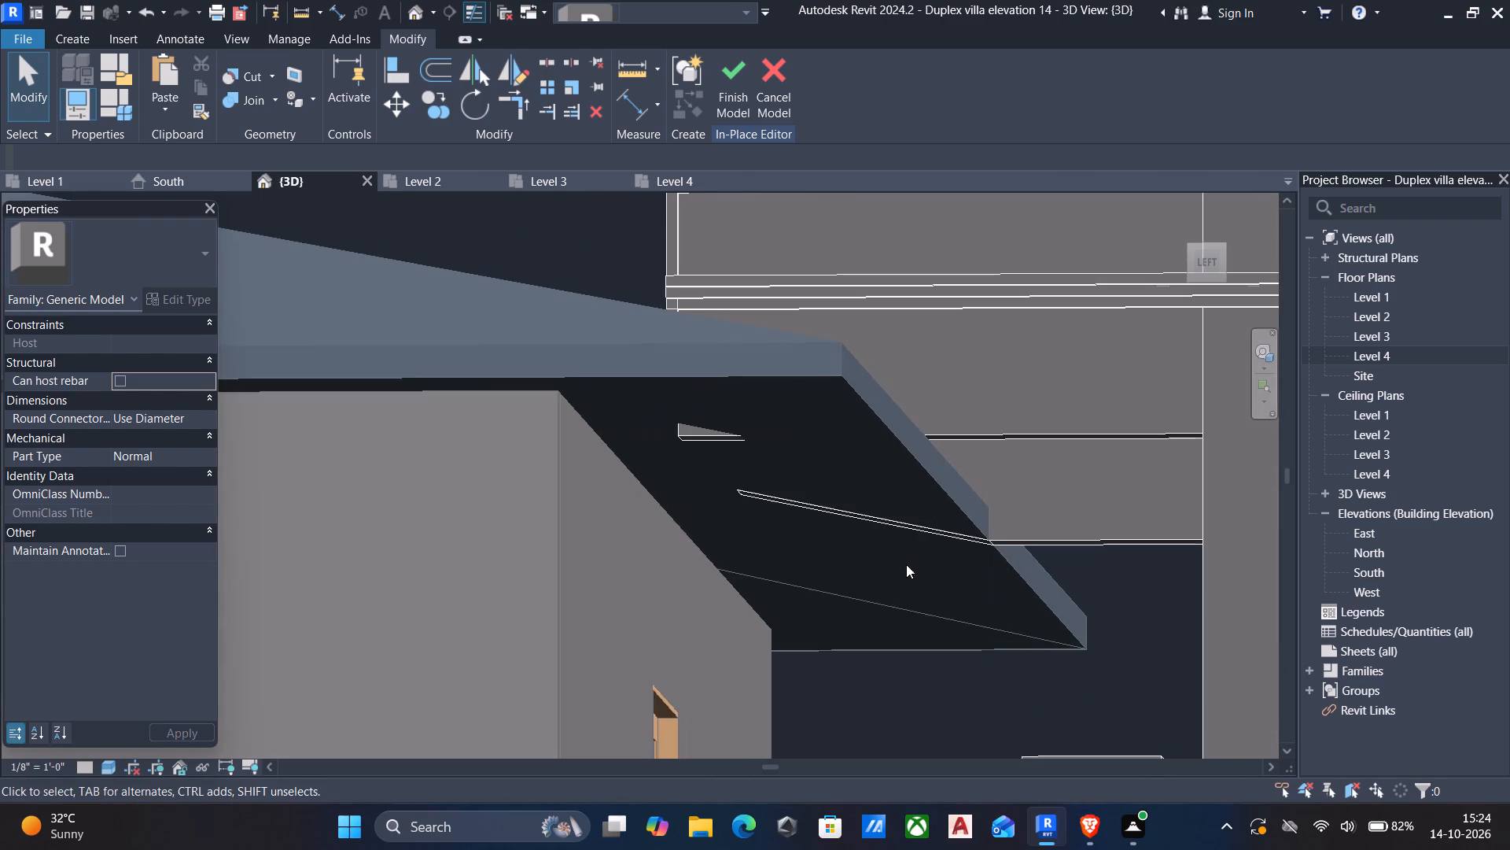
{"action": "scroll", "coordinate": [959, 558], "scroll_direction": "up", "scroll_amount": 5}
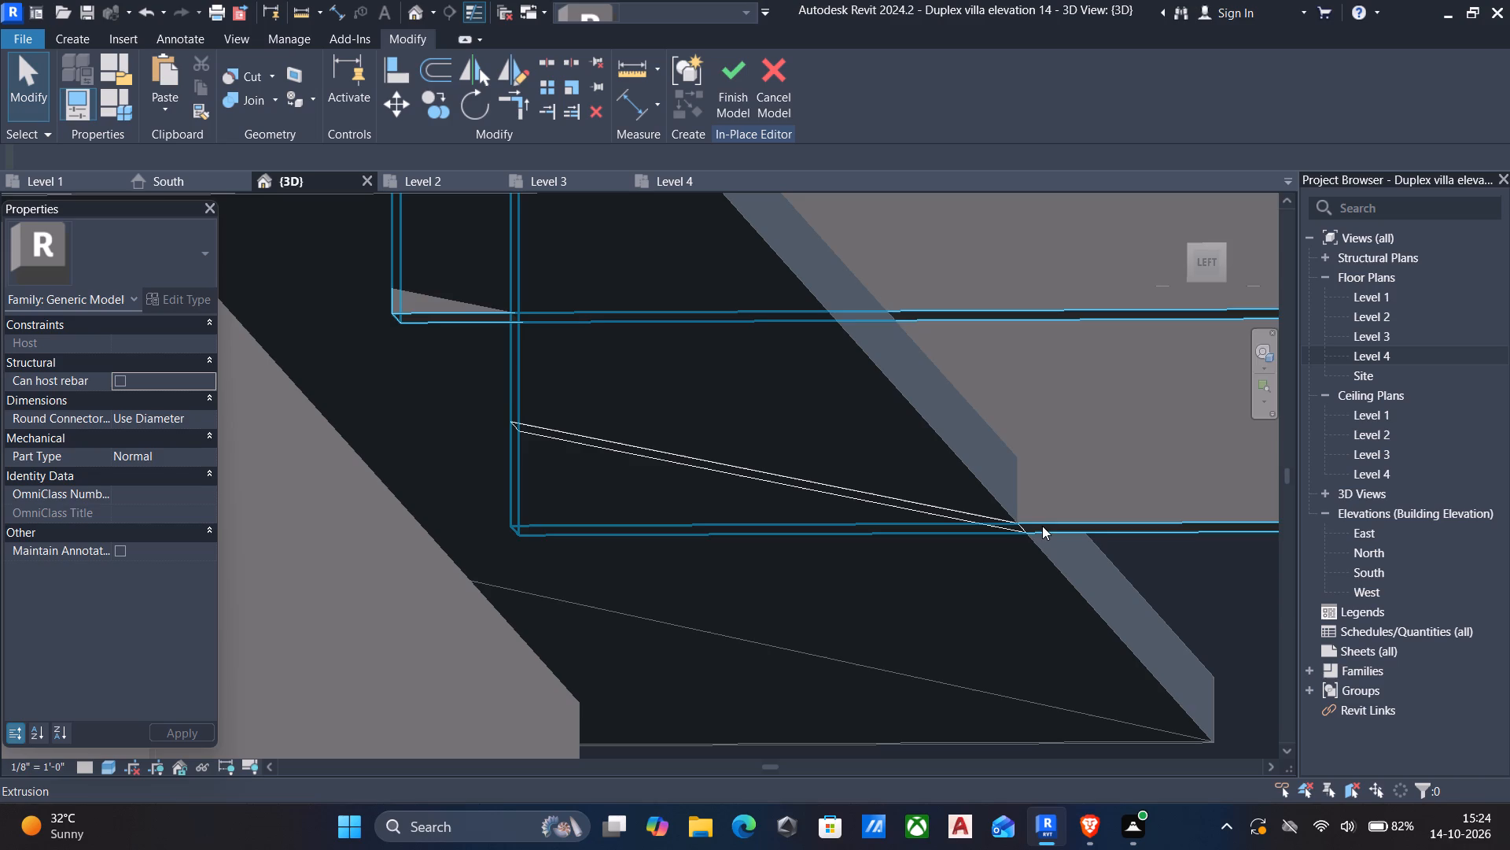
{"action": "left_click", "coordinate": [1042, 526]}
{"action": "scroll", "coordinate": [737, 533], "scroll_direction": "up", "scroll_amount": 1}
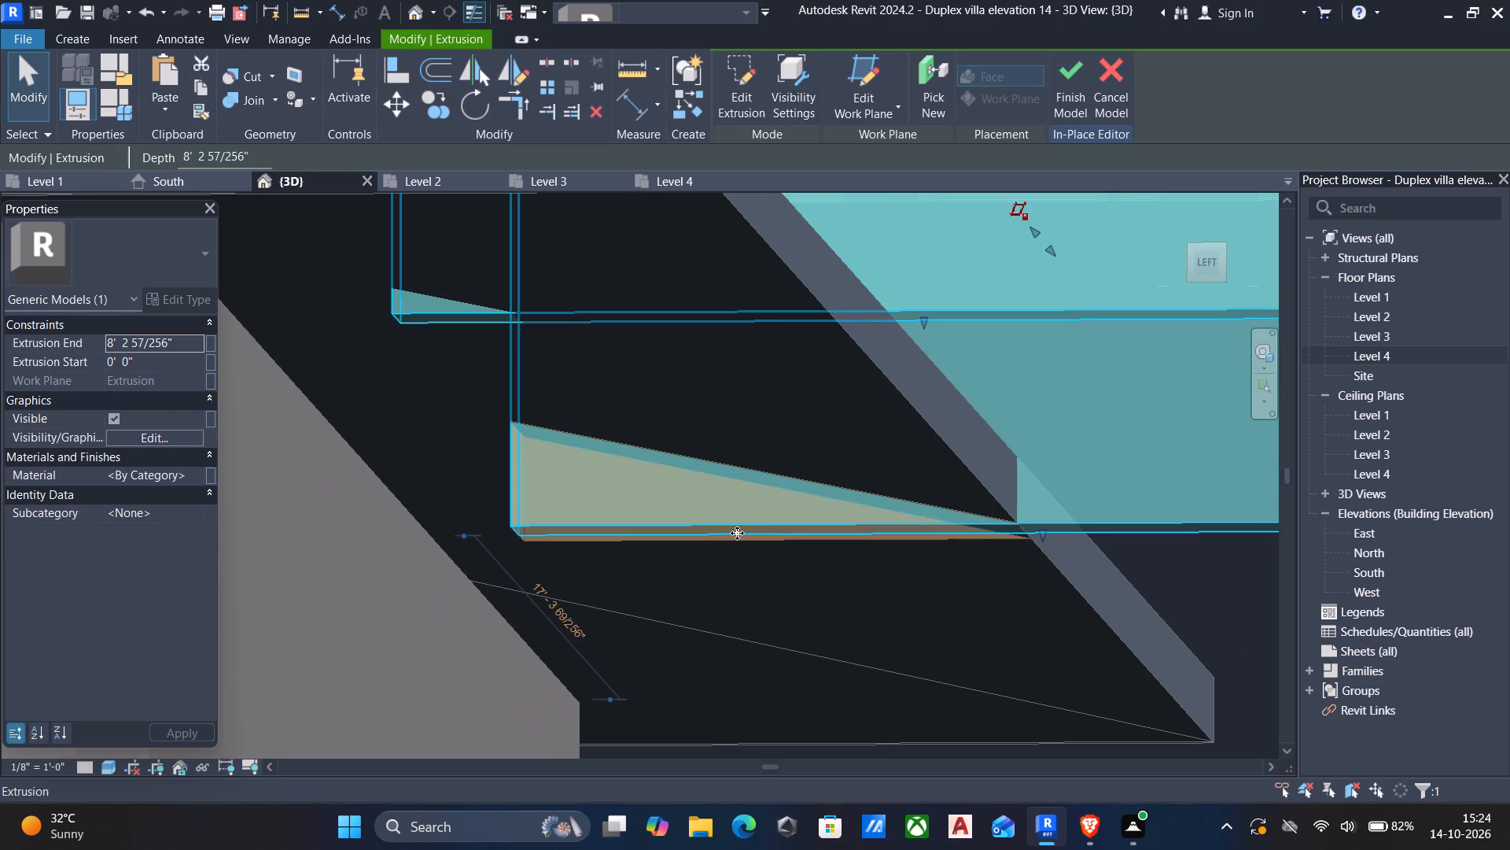
{"action": "scroll", "coordinate": [737, 533], "scroll_direction": "up", "scroll_amount": 3}
{"action": "key", "text": "Escape"}
{"action": "scroll", "coordinate": [1004, 486], "scroll_direction": "down", "scroll_amount": 7}
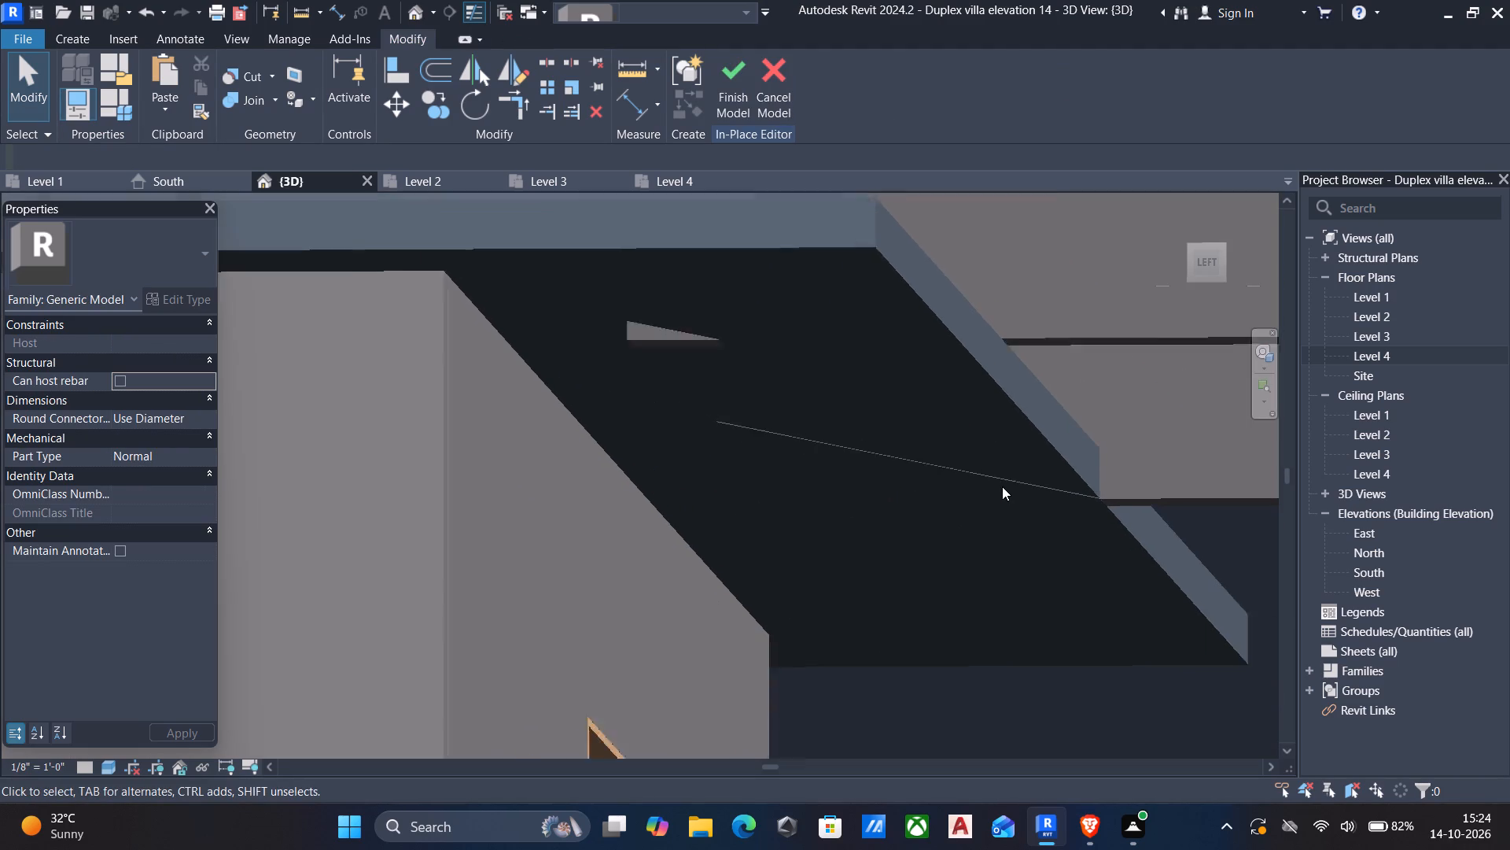
Finish the in-place model and reopen the front projection's generic model for in-place editing.
{"action": "left_click", "coordinate": [720, 76]}
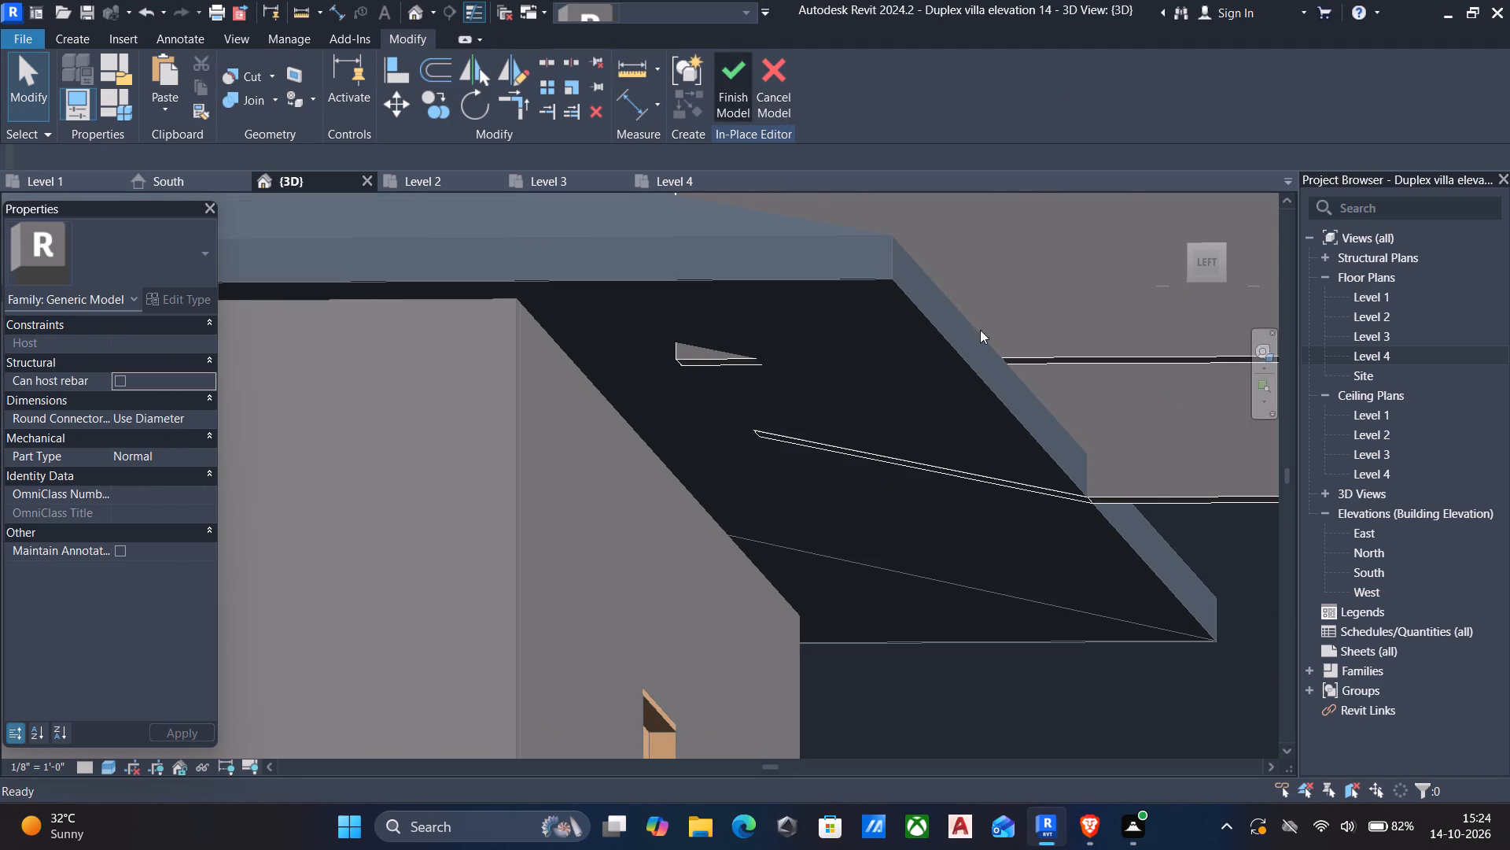
{"action": "left_click", "coordinate": [1118, 498]}
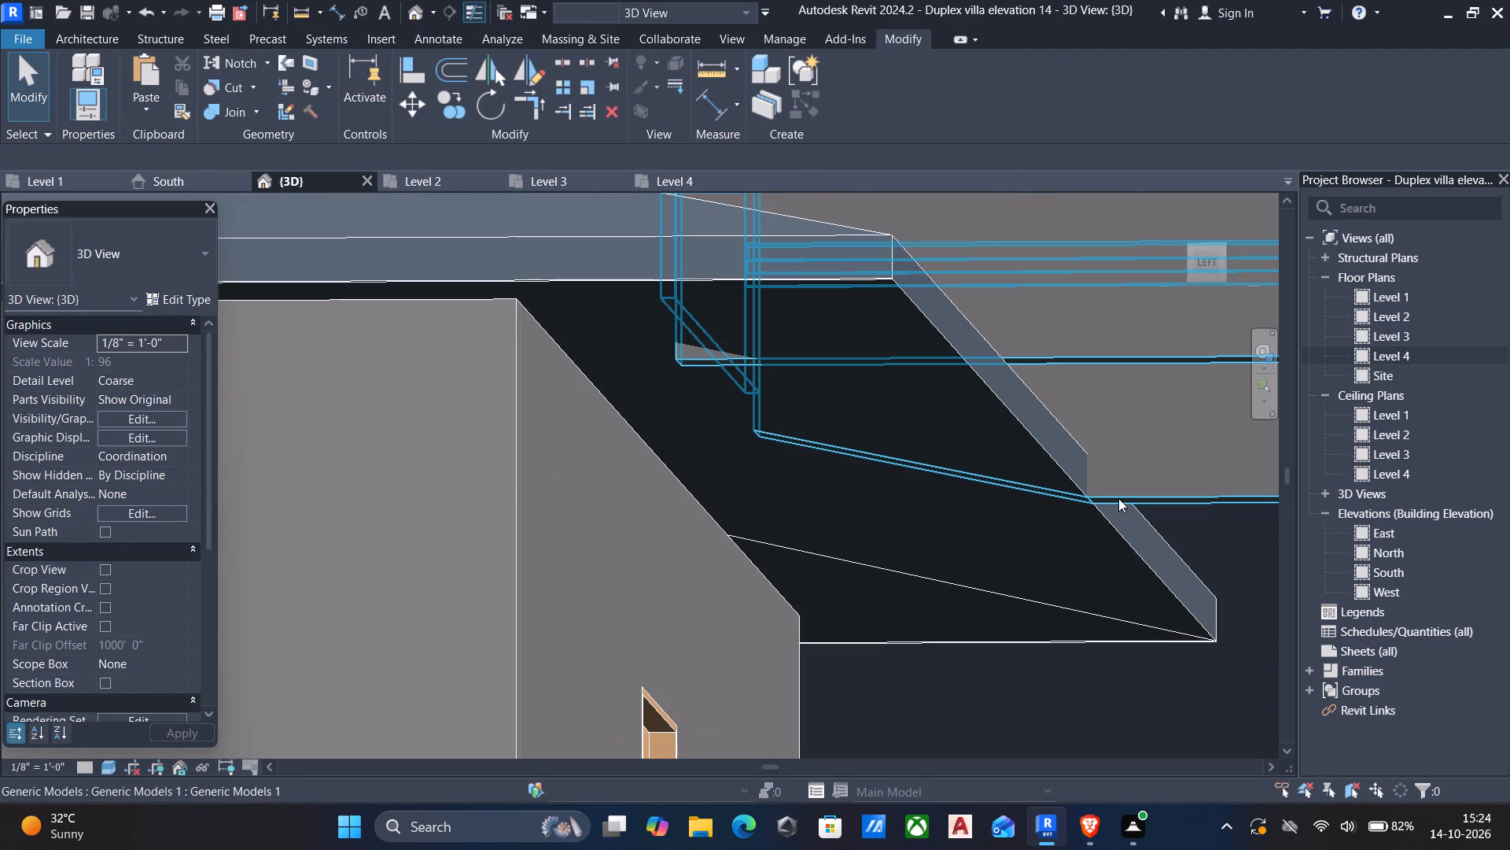
{"action": "left_click", "coordinate": [875, 84]}
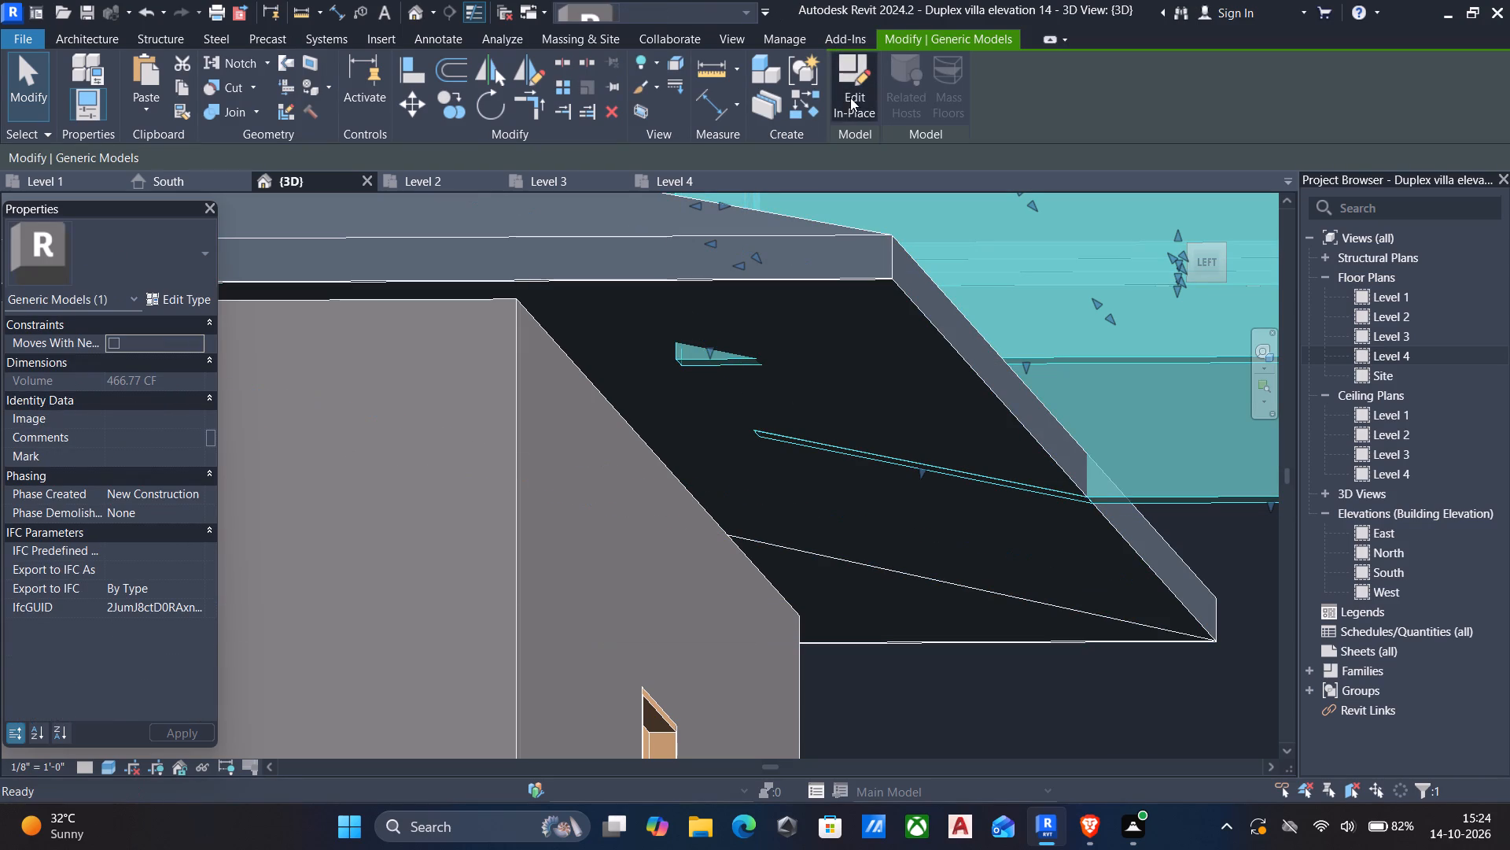
{"action": "left_click", "coordinate": [850, 98]}
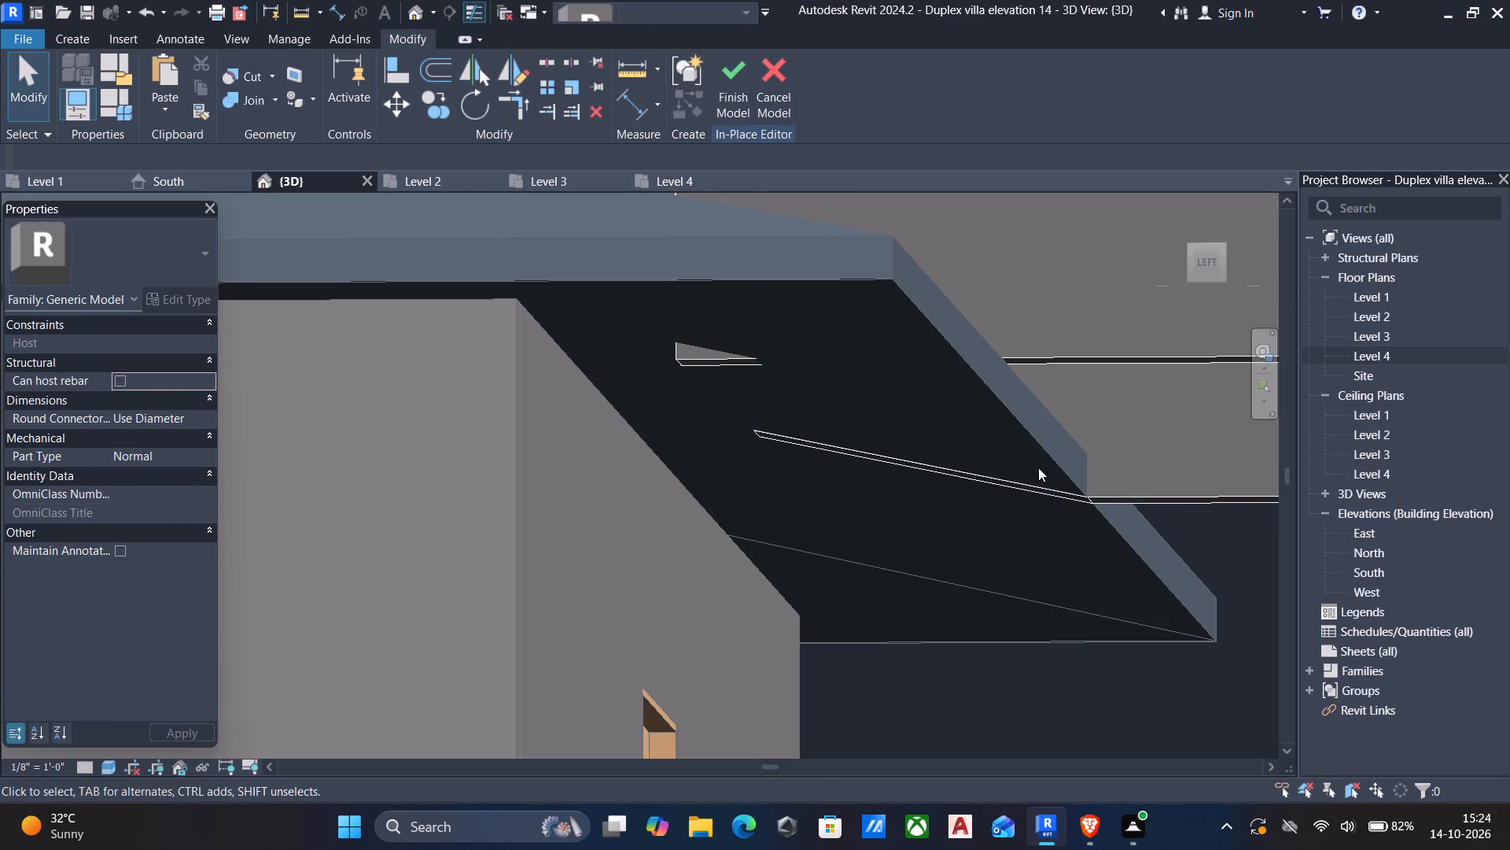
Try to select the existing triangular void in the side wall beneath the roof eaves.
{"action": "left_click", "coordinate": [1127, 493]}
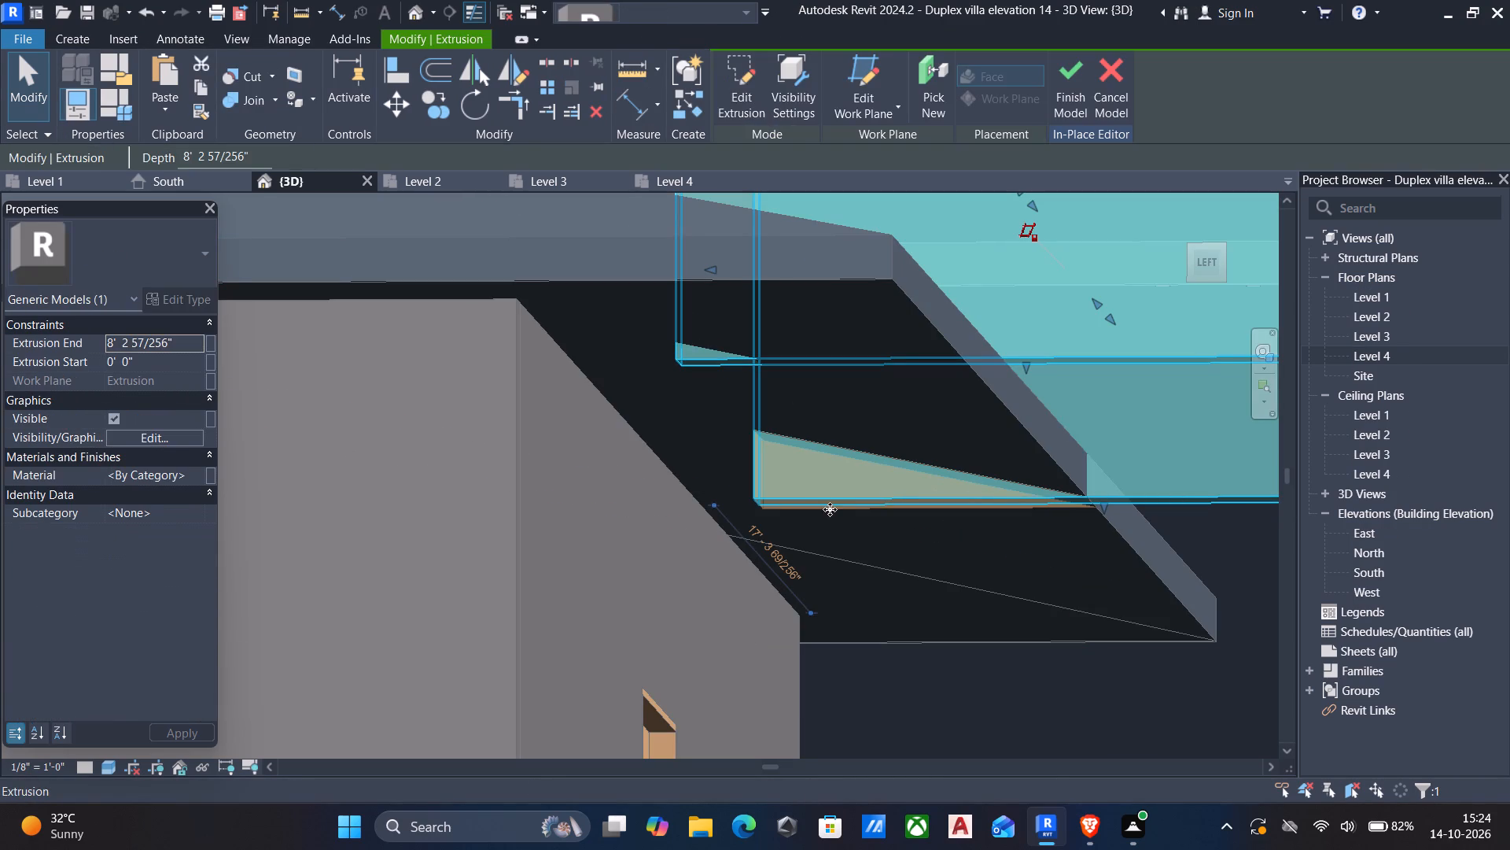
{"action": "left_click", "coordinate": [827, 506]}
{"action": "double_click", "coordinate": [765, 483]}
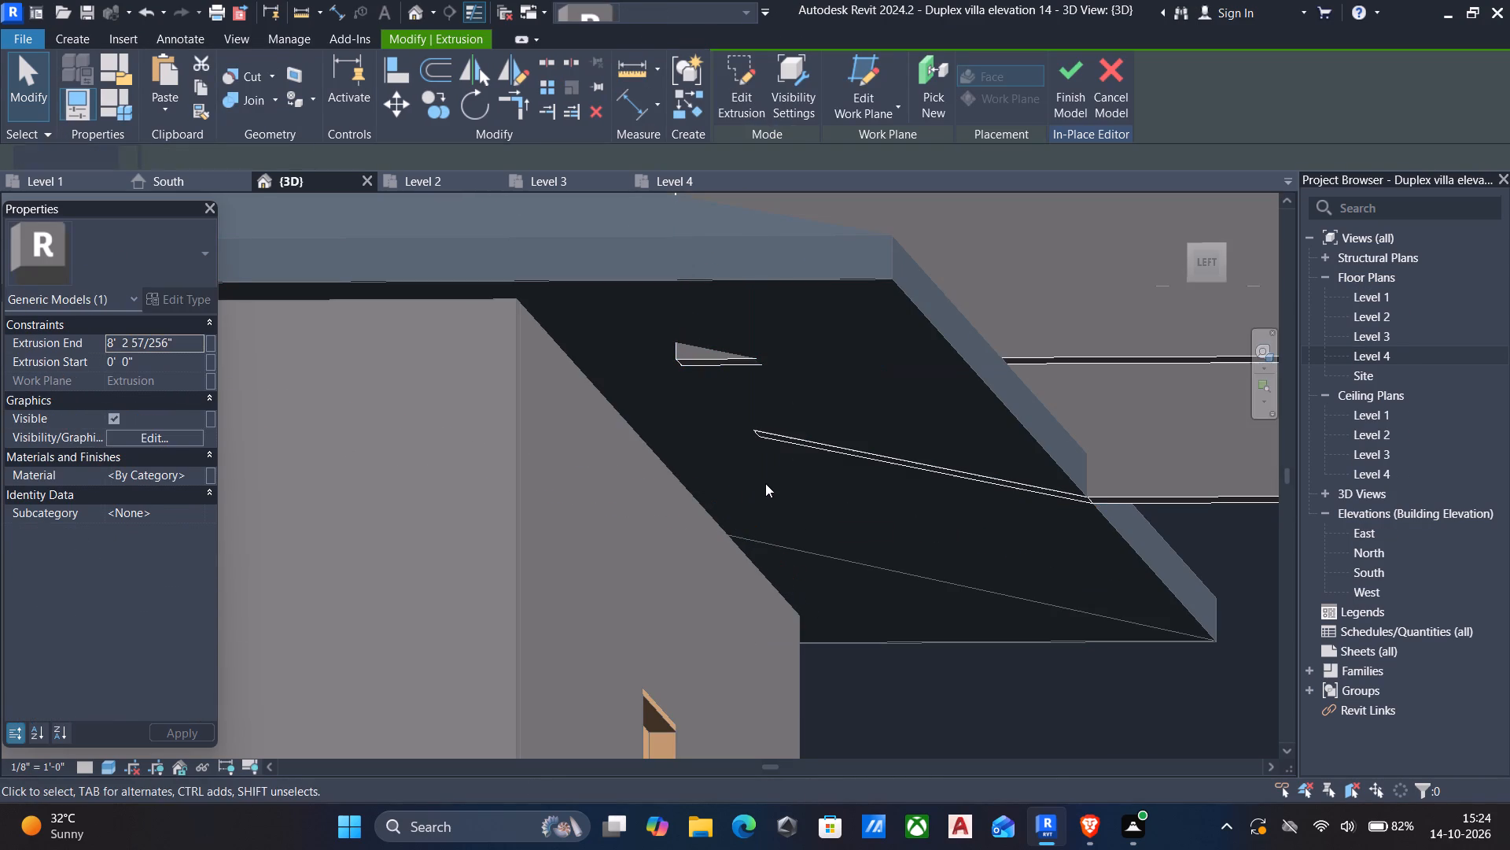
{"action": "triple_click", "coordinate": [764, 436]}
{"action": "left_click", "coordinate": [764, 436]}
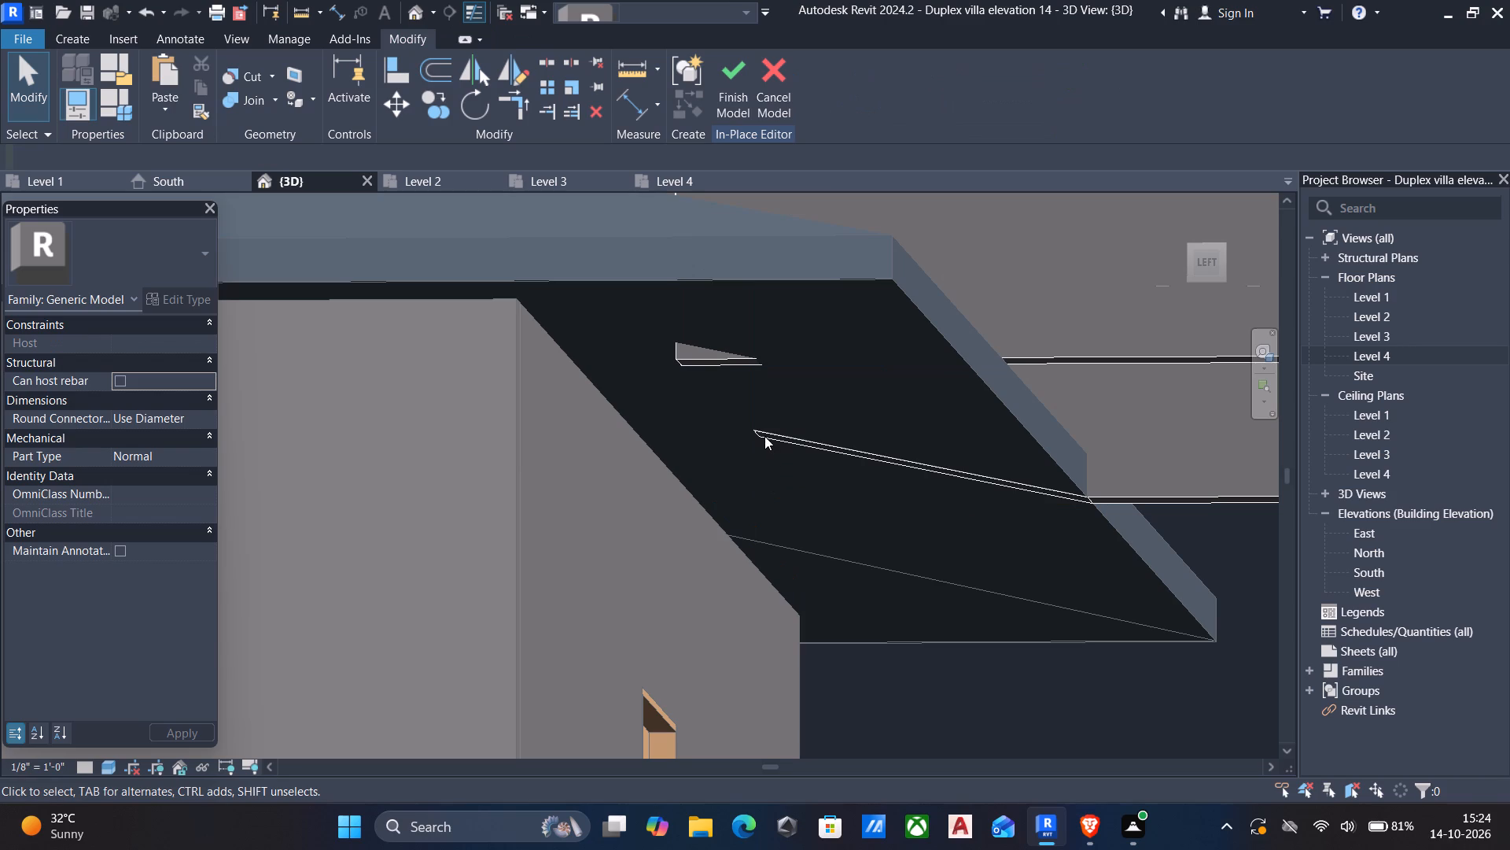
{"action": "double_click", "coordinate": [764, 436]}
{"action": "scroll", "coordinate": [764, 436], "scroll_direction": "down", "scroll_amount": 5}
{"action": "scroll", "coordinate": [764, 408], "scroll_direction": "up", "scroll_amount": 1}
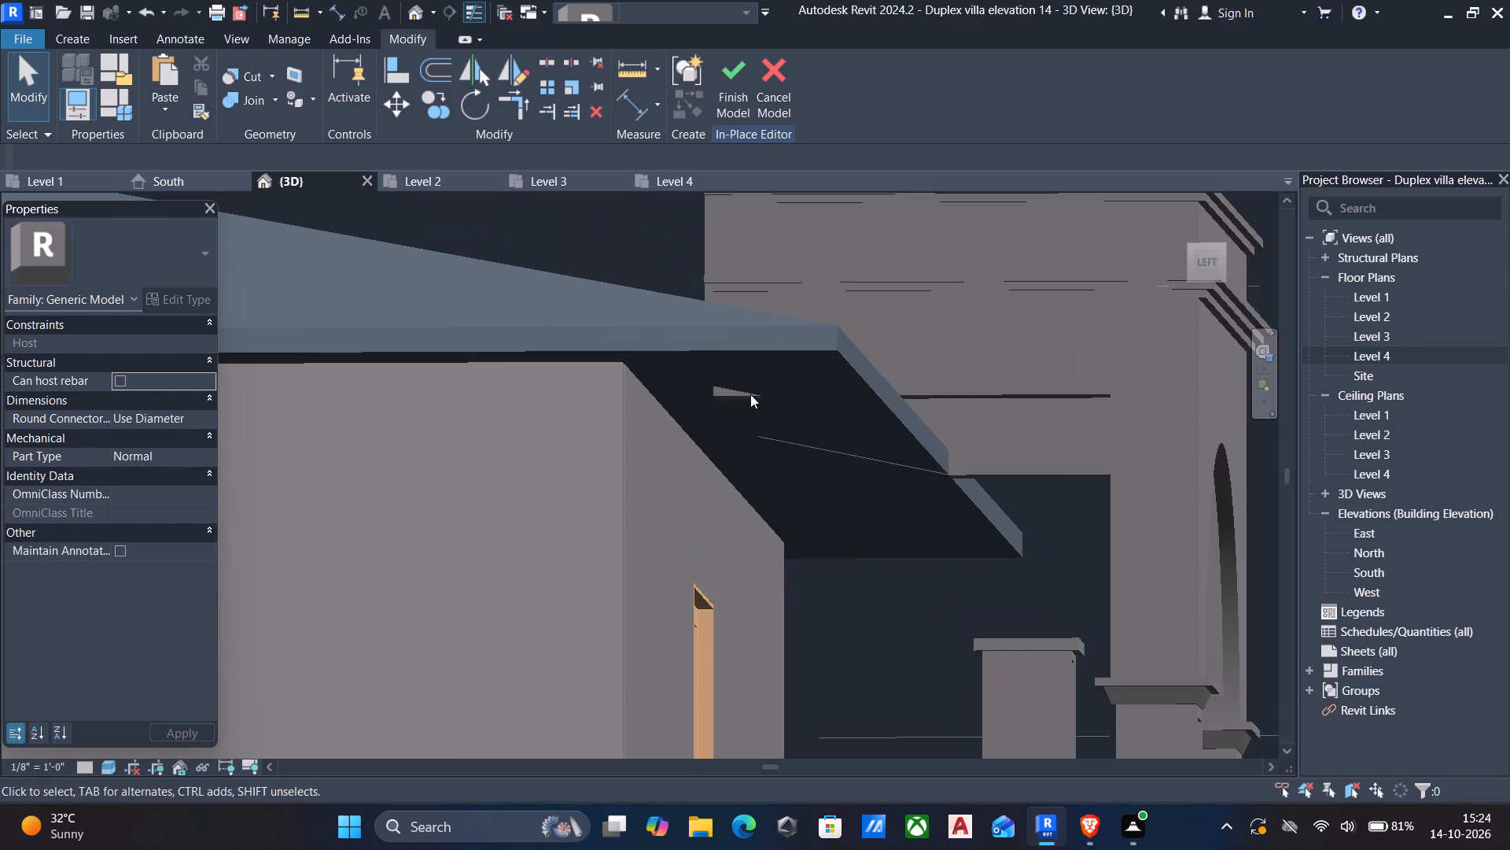
Start a void extrusion and pick the small triangular side wall face beneath the eaves as its work plane.
{"action": "left_click", "coordinate": [55, 29]}
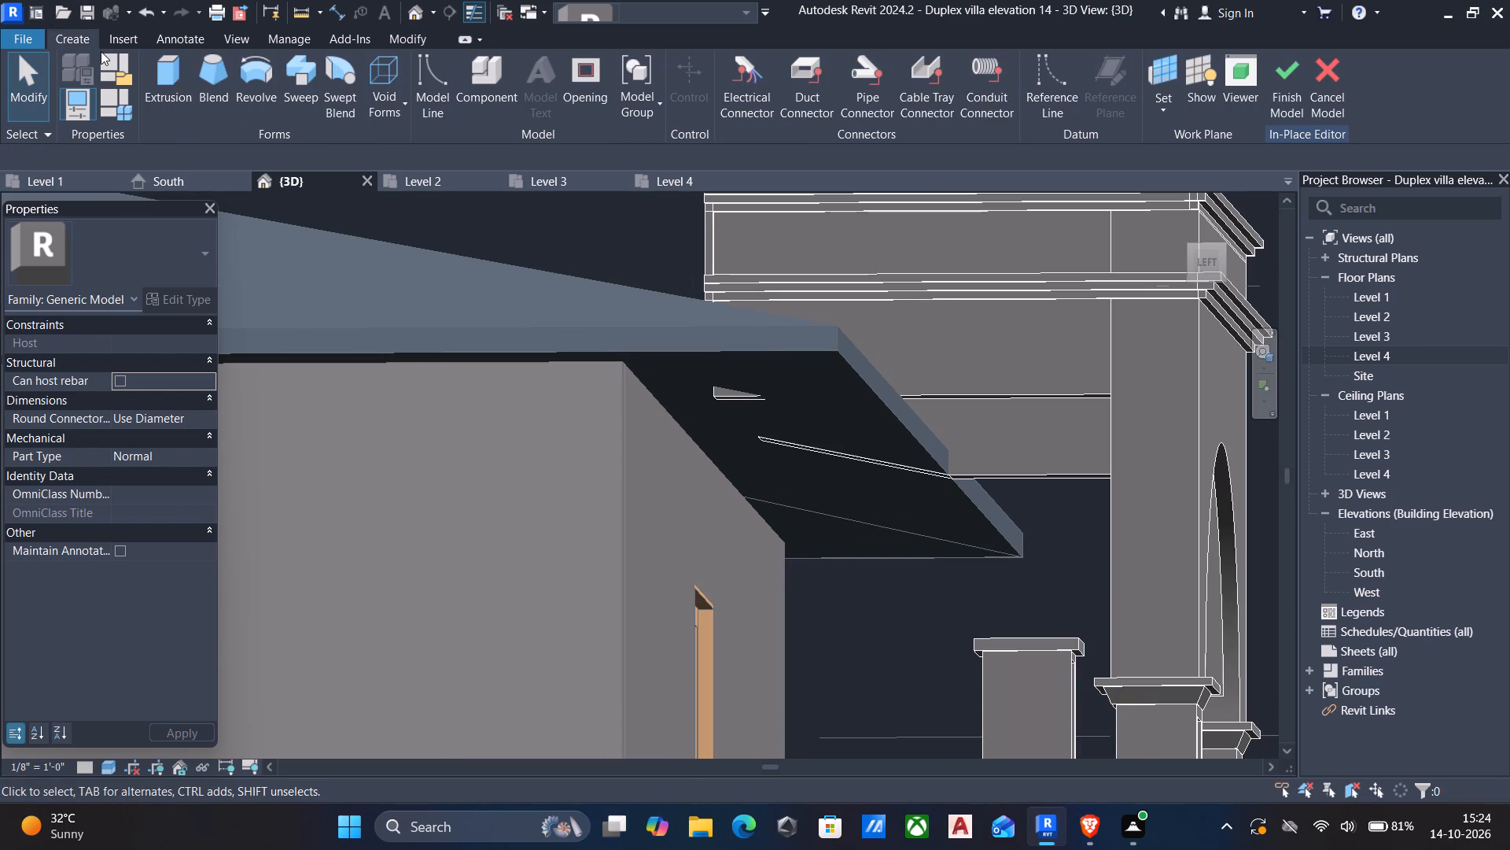
{"action": "left_click", "coordinate": [379, 64]}
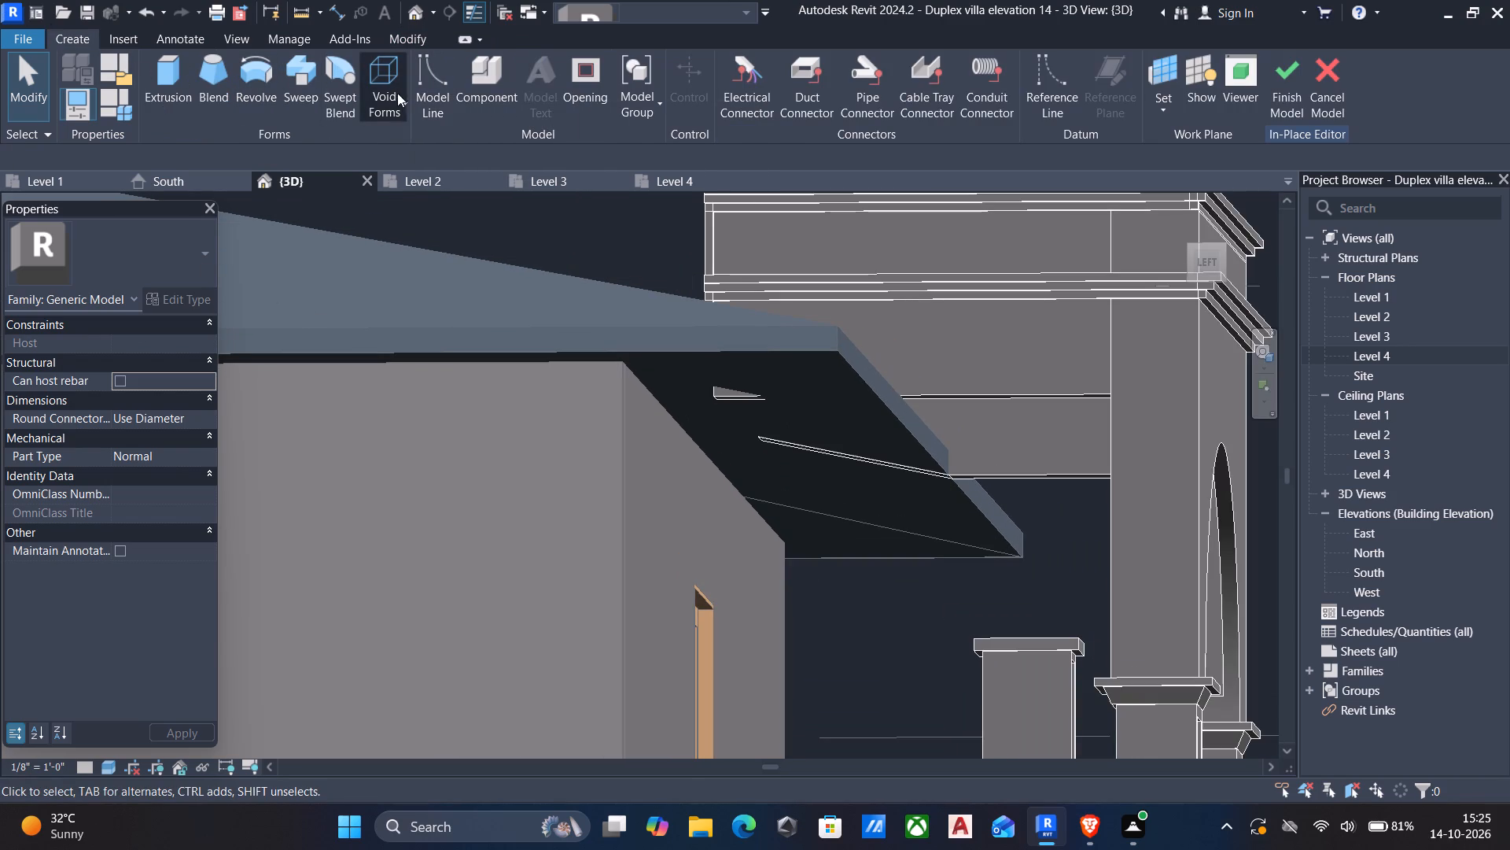
{"action": "left_click", "coordinate": [440, 147]}
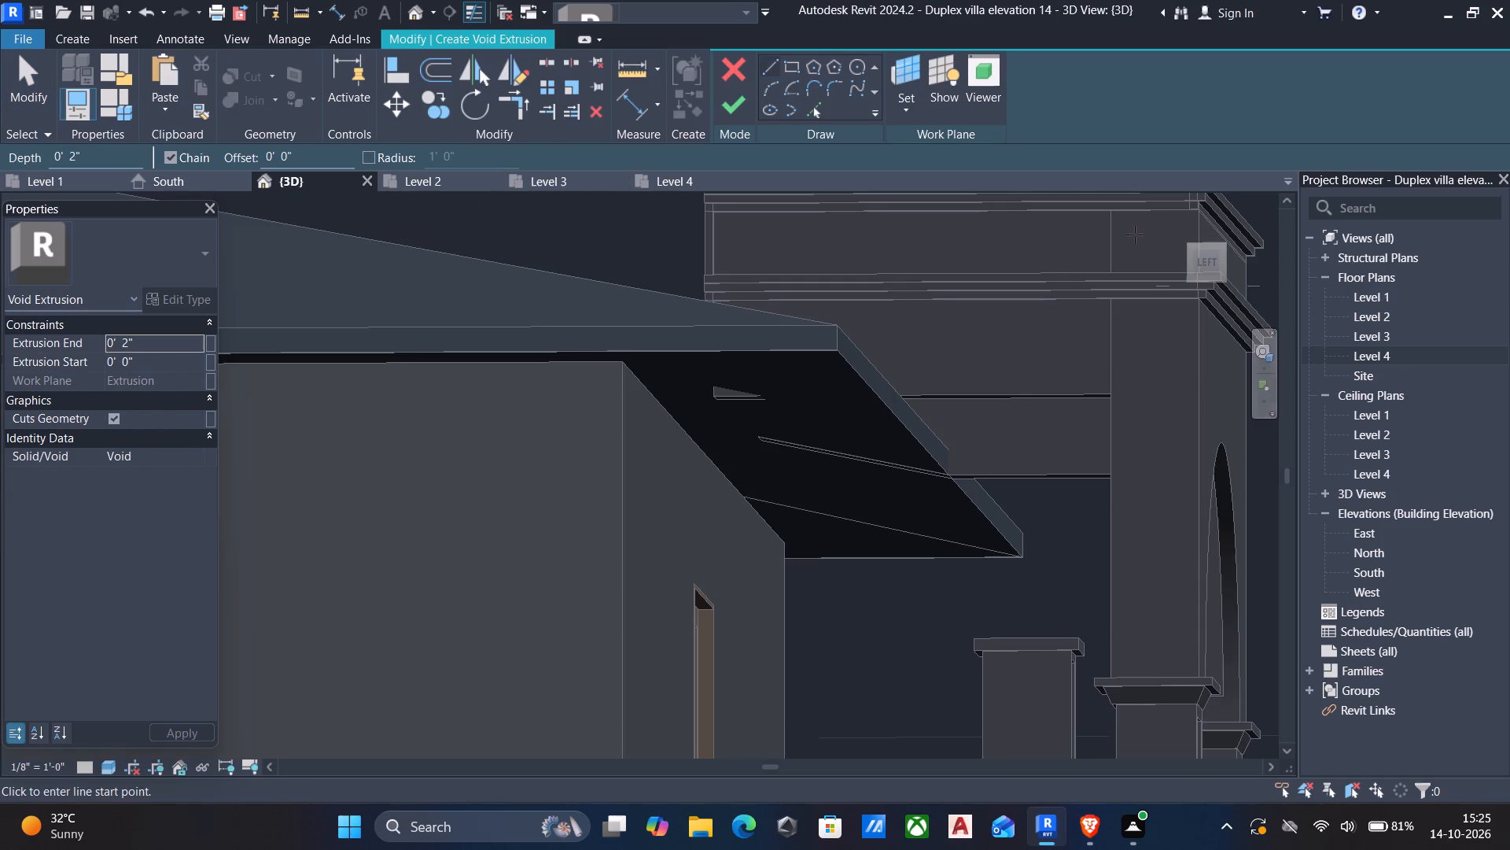
{"action": "left_click", "coordinate": [890, 105]}
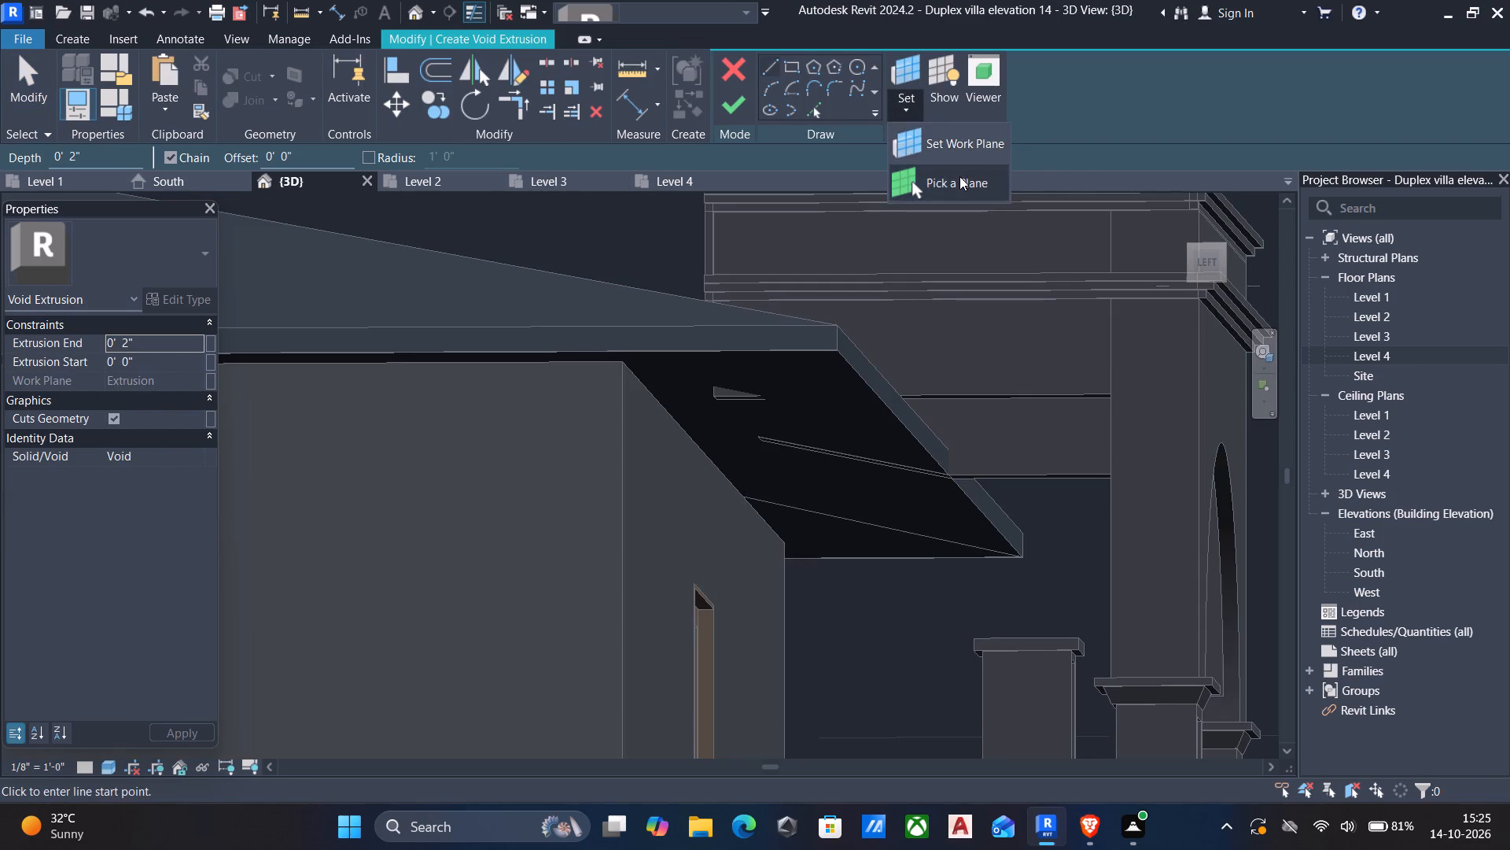
{"action": "left_click", "coordinate": [959, 176]}
{"action": "scroll", "coordinate": [736, 391], "scroll_direction": "up", "scroll_amount": 5}
{"action": "left_click", "coordinate": [718, 397]}
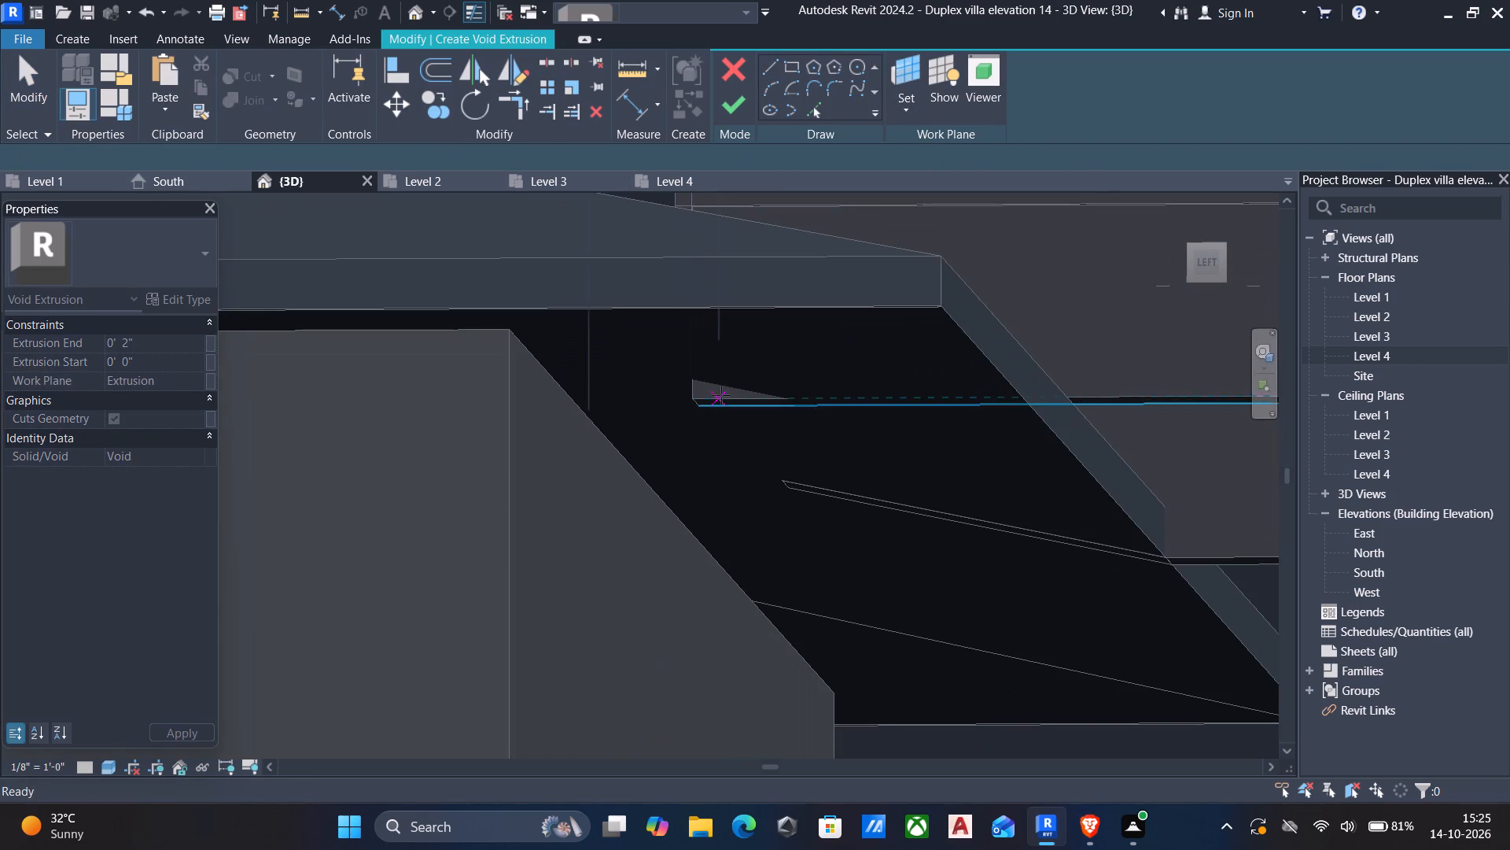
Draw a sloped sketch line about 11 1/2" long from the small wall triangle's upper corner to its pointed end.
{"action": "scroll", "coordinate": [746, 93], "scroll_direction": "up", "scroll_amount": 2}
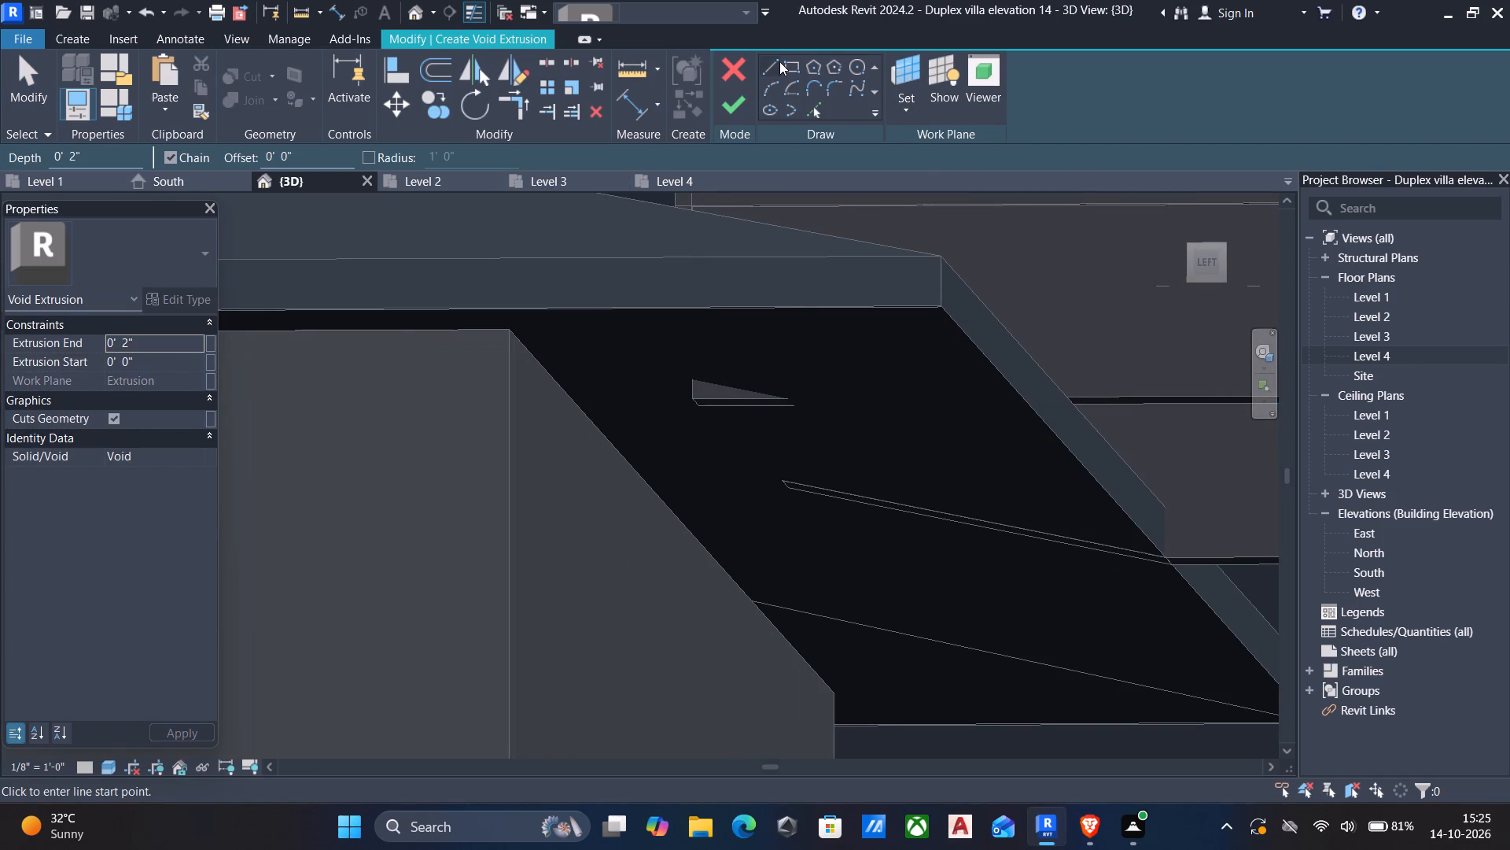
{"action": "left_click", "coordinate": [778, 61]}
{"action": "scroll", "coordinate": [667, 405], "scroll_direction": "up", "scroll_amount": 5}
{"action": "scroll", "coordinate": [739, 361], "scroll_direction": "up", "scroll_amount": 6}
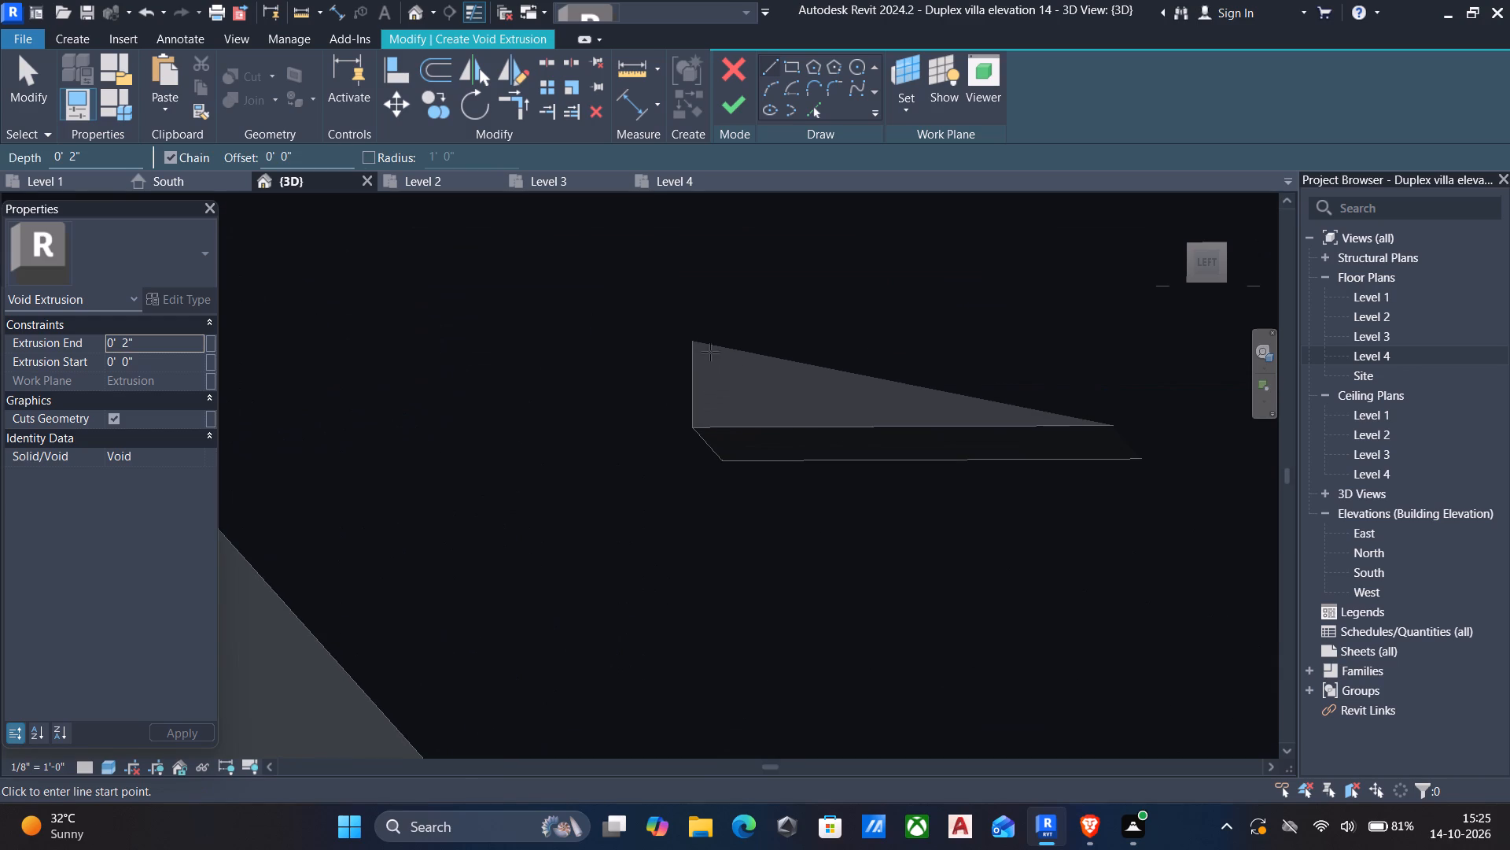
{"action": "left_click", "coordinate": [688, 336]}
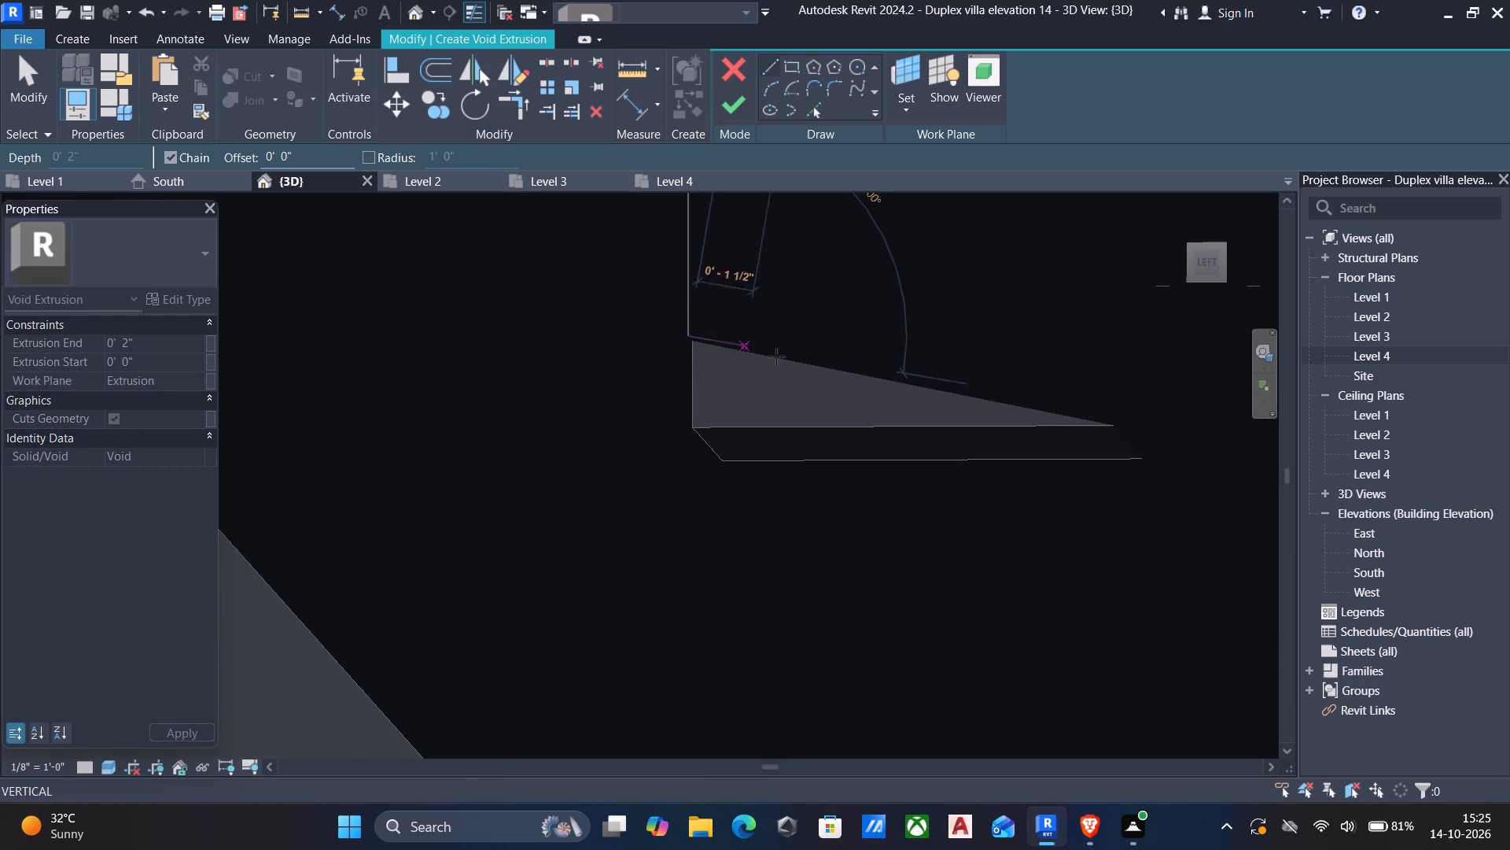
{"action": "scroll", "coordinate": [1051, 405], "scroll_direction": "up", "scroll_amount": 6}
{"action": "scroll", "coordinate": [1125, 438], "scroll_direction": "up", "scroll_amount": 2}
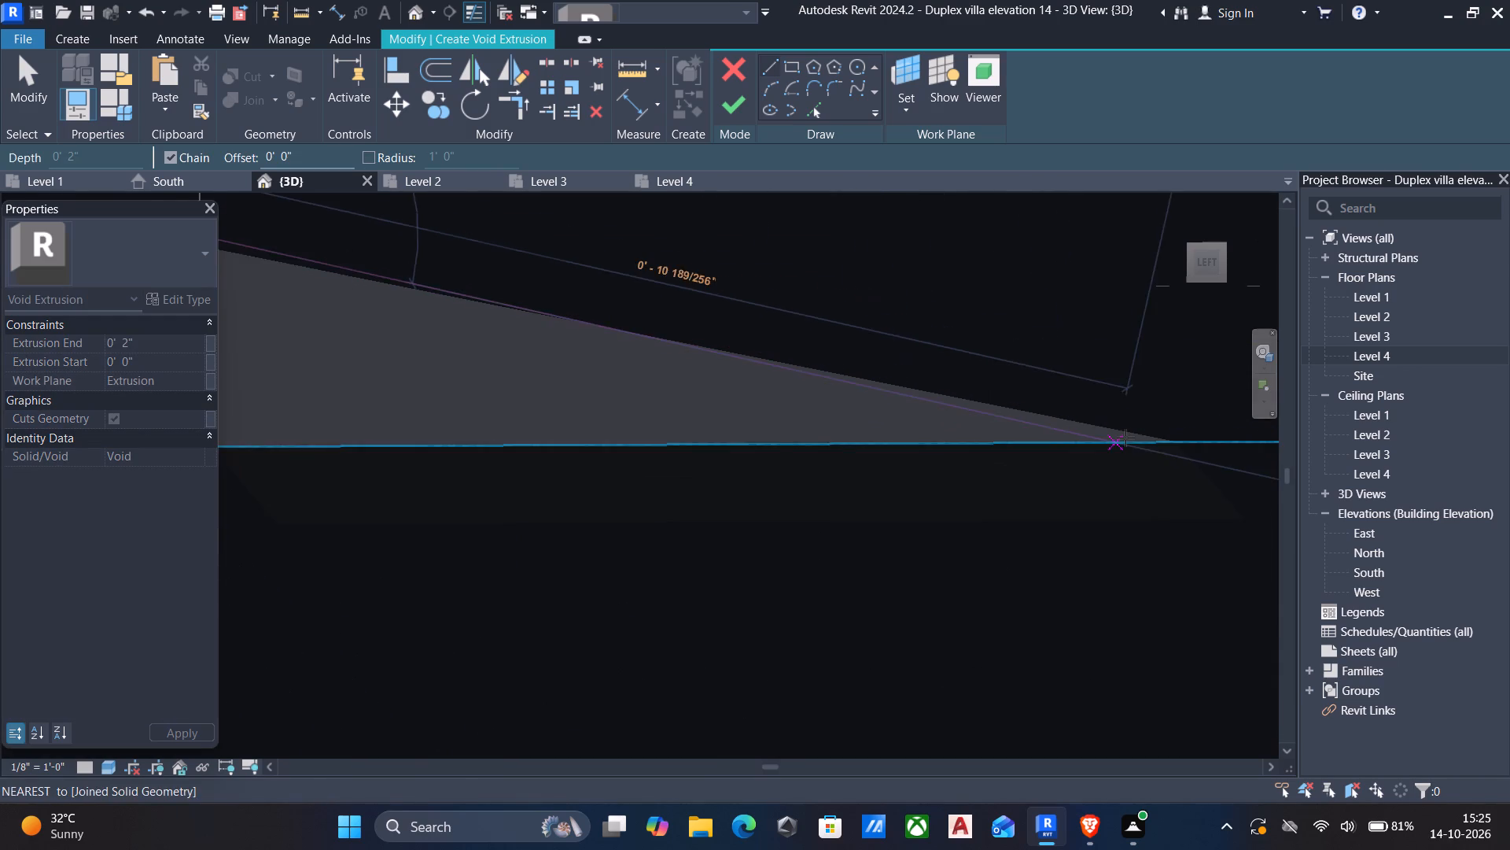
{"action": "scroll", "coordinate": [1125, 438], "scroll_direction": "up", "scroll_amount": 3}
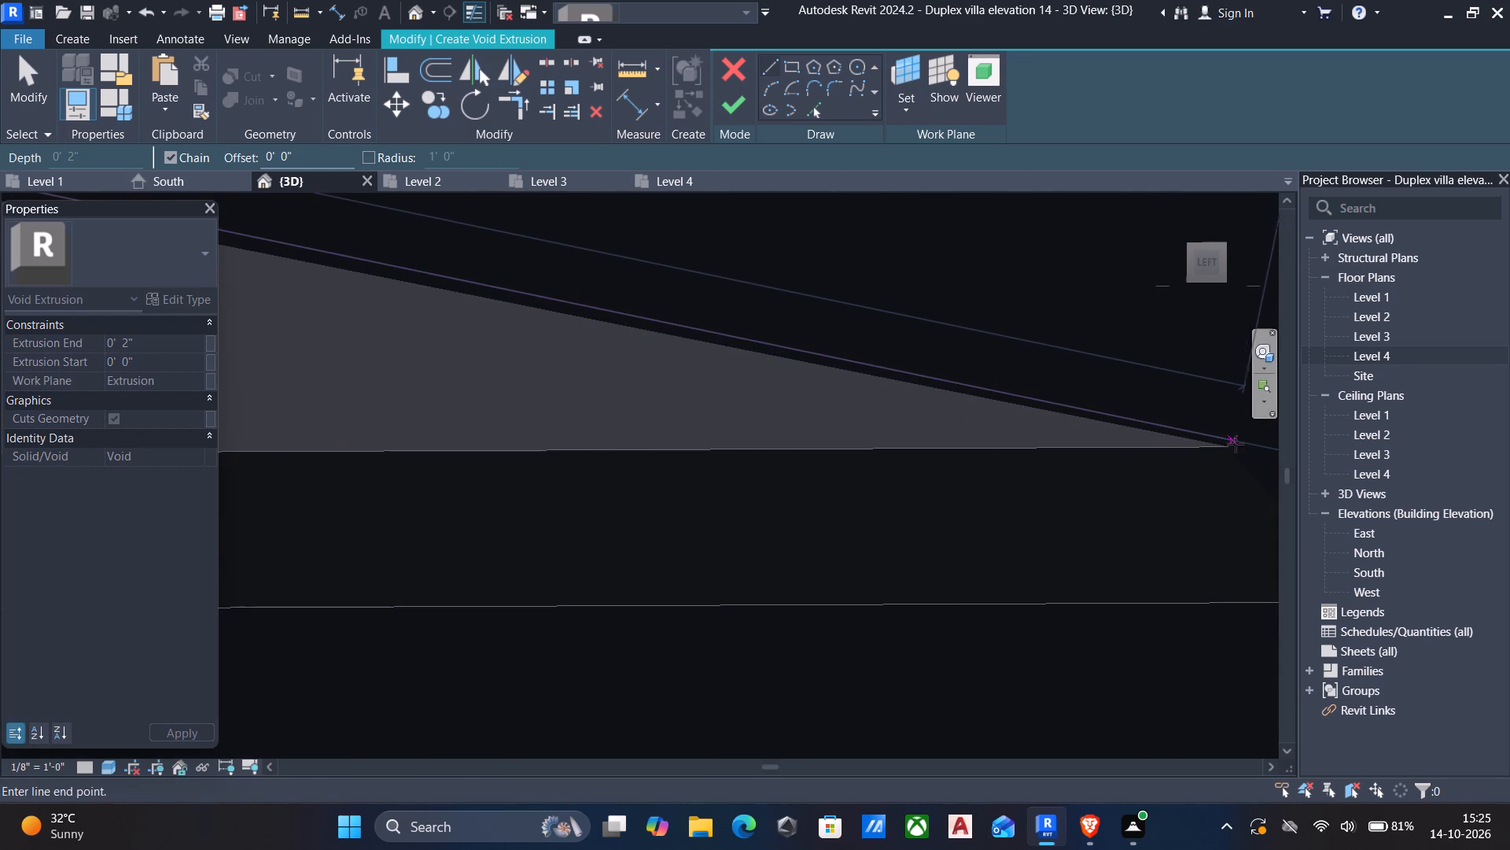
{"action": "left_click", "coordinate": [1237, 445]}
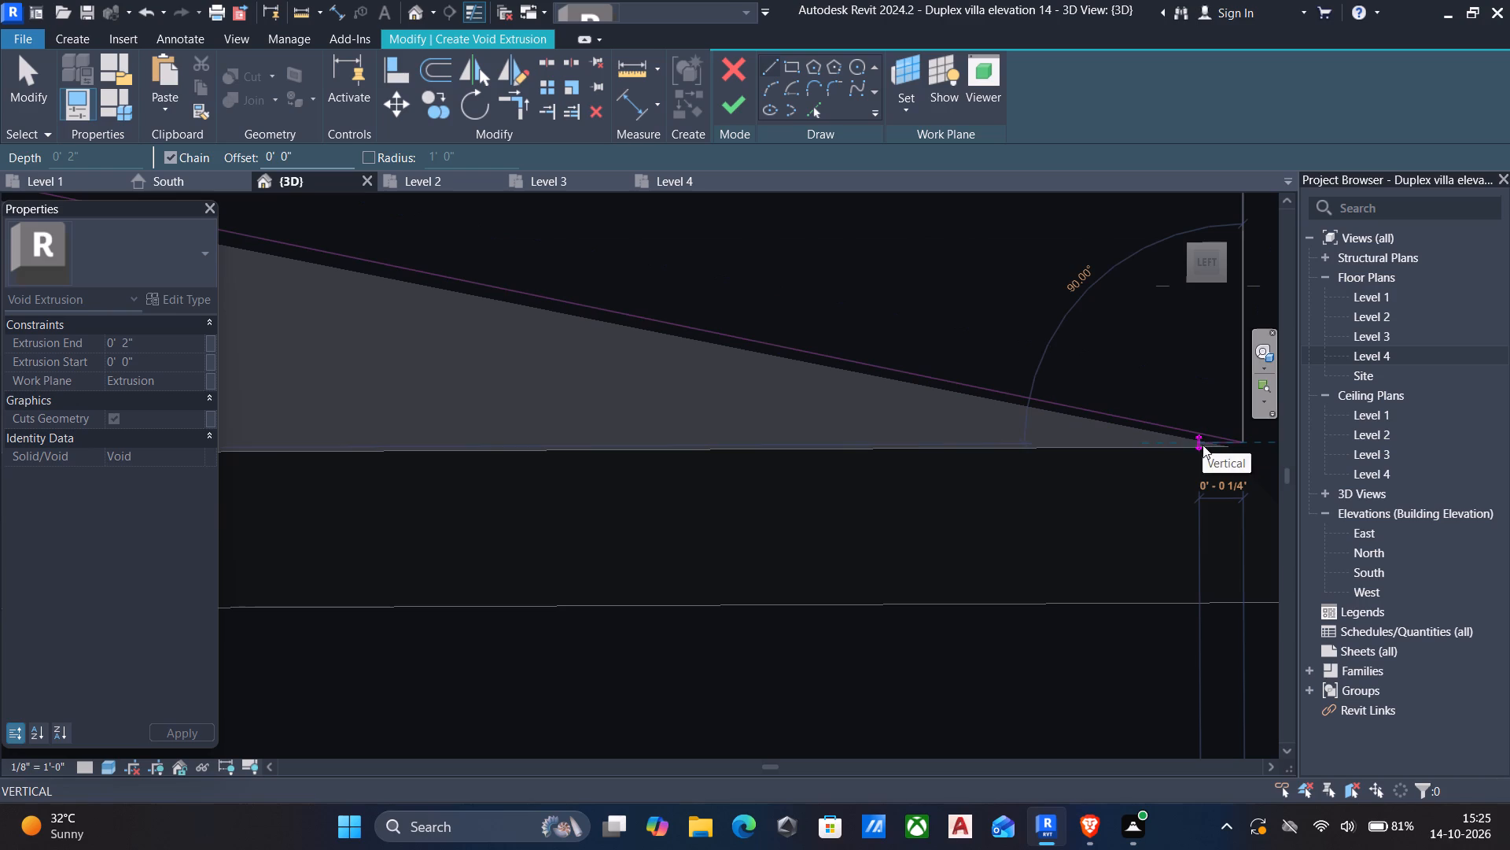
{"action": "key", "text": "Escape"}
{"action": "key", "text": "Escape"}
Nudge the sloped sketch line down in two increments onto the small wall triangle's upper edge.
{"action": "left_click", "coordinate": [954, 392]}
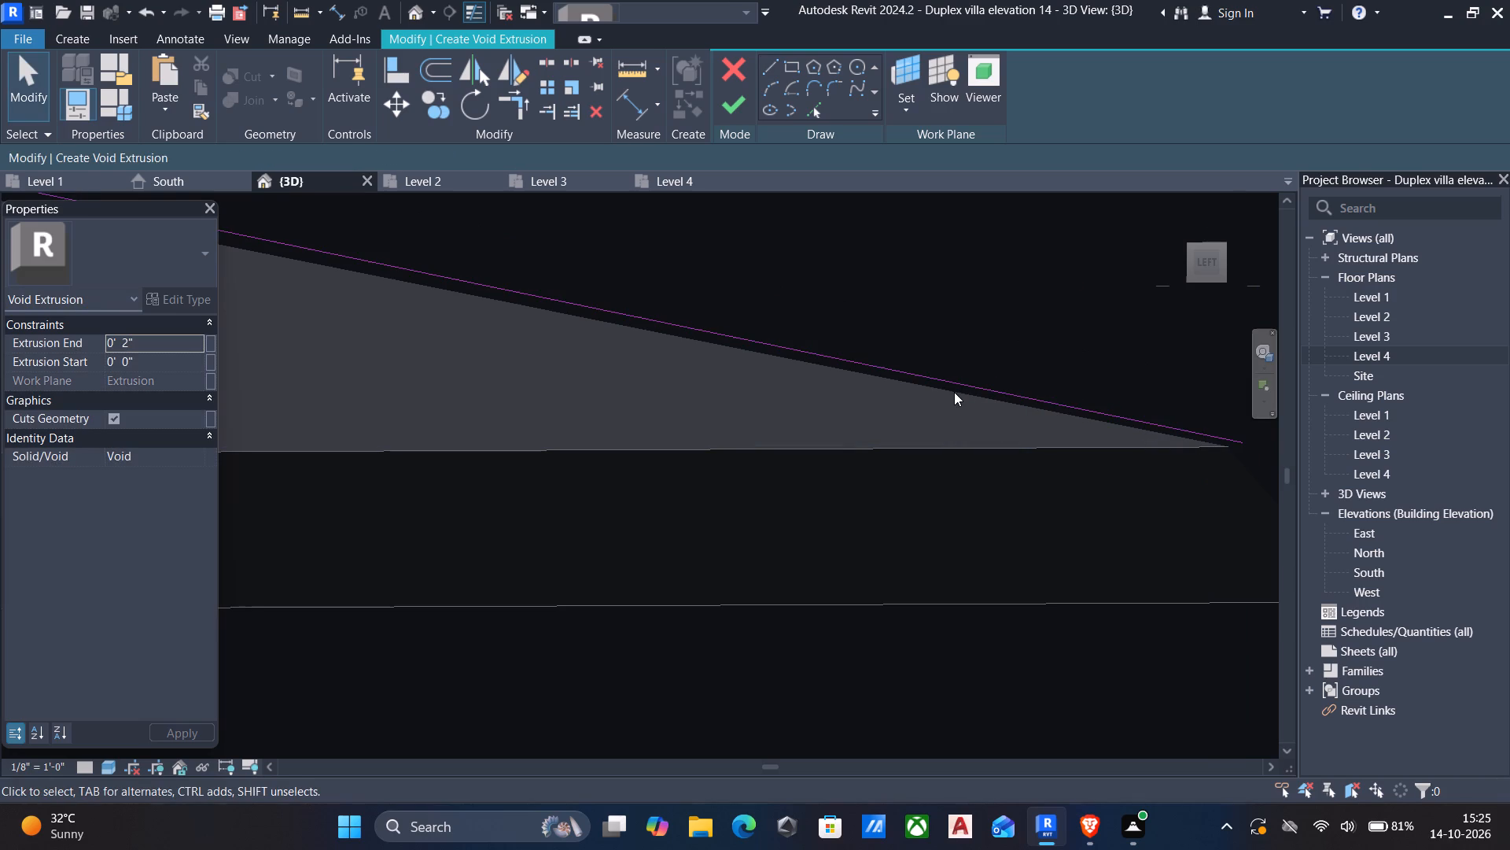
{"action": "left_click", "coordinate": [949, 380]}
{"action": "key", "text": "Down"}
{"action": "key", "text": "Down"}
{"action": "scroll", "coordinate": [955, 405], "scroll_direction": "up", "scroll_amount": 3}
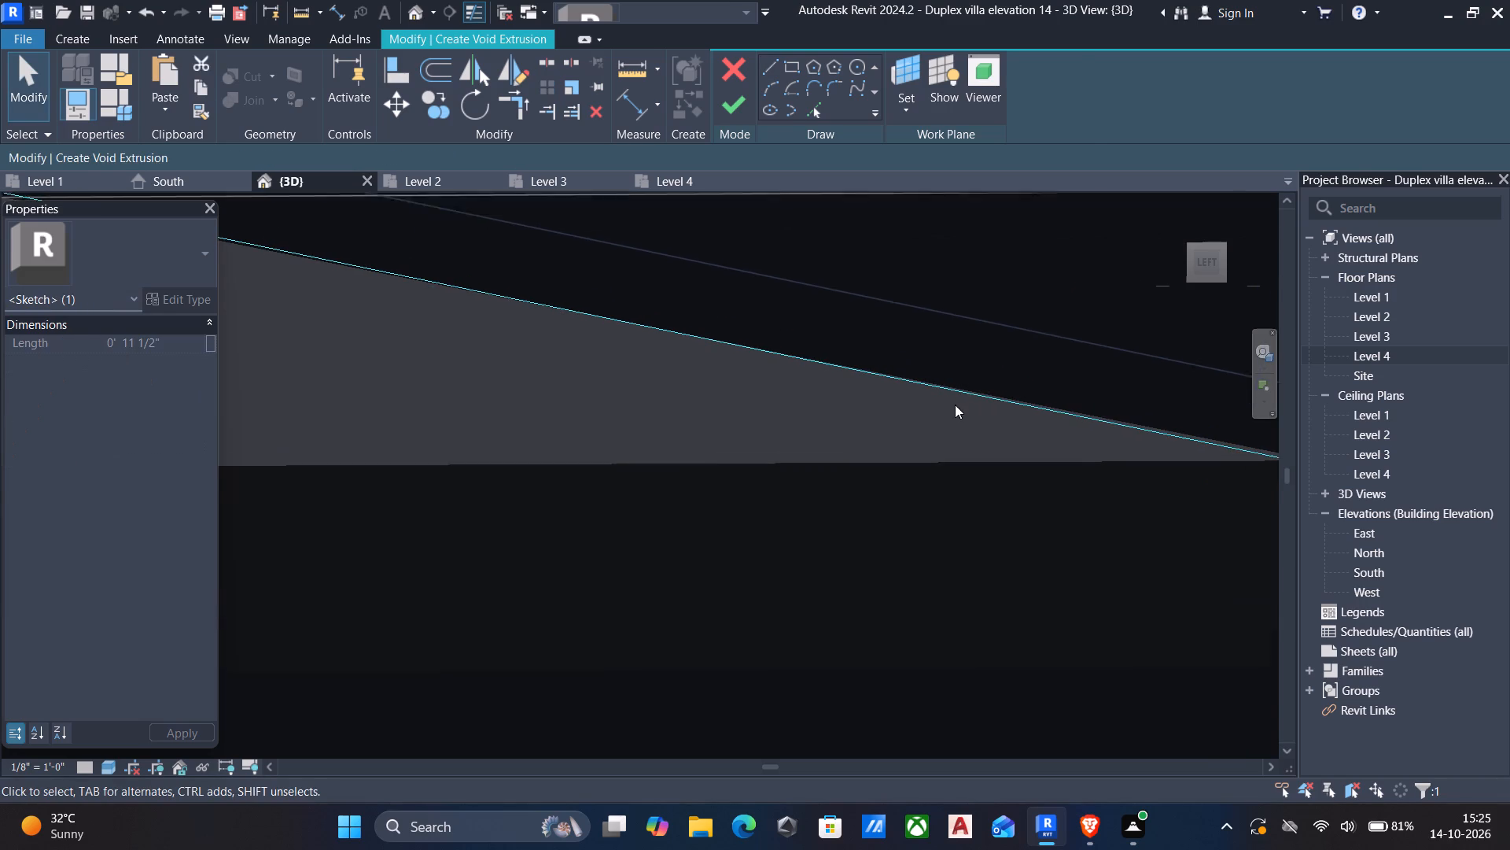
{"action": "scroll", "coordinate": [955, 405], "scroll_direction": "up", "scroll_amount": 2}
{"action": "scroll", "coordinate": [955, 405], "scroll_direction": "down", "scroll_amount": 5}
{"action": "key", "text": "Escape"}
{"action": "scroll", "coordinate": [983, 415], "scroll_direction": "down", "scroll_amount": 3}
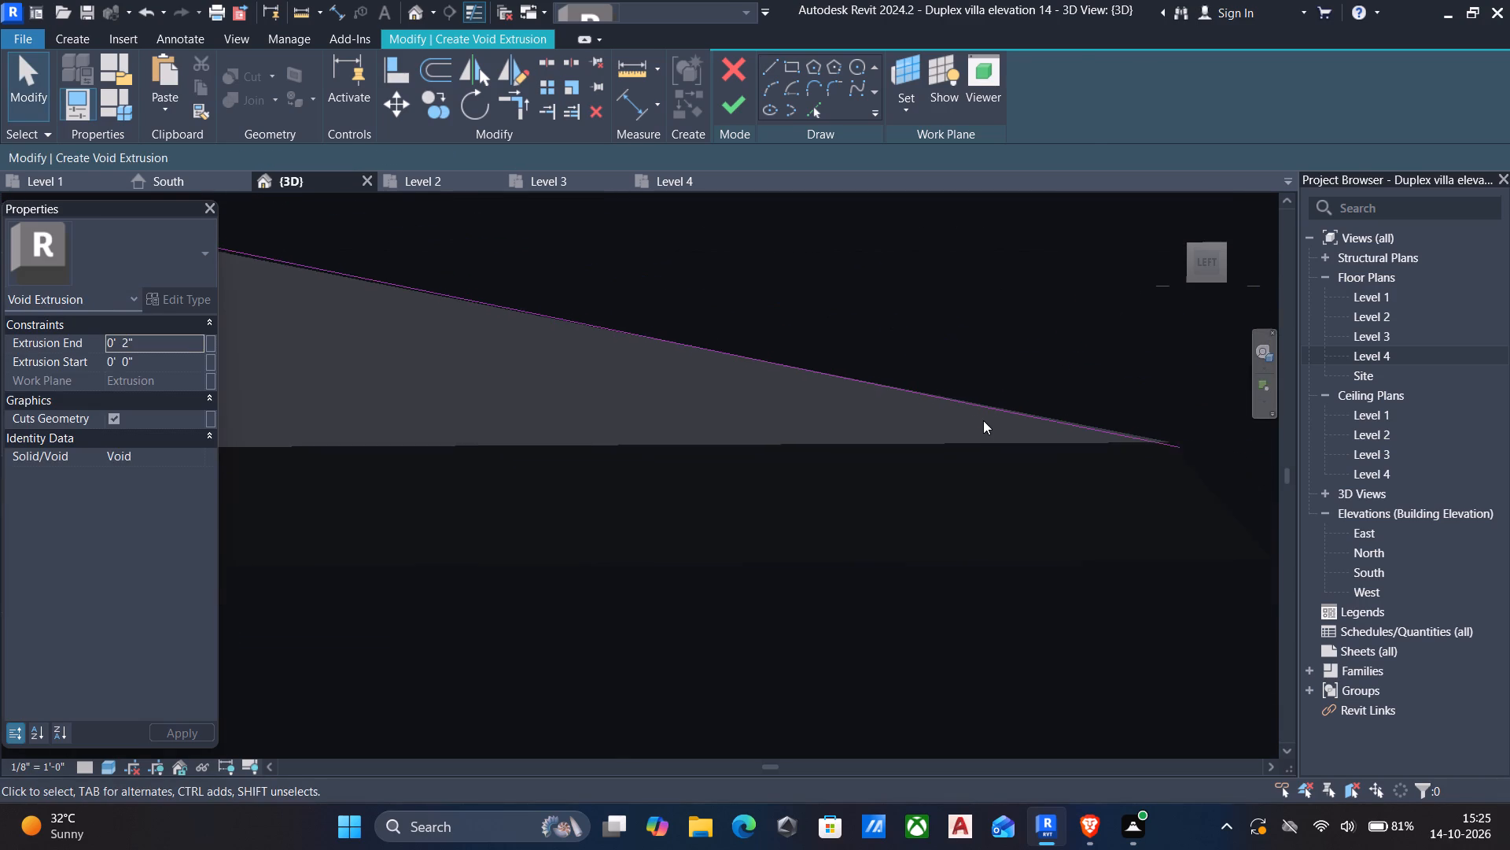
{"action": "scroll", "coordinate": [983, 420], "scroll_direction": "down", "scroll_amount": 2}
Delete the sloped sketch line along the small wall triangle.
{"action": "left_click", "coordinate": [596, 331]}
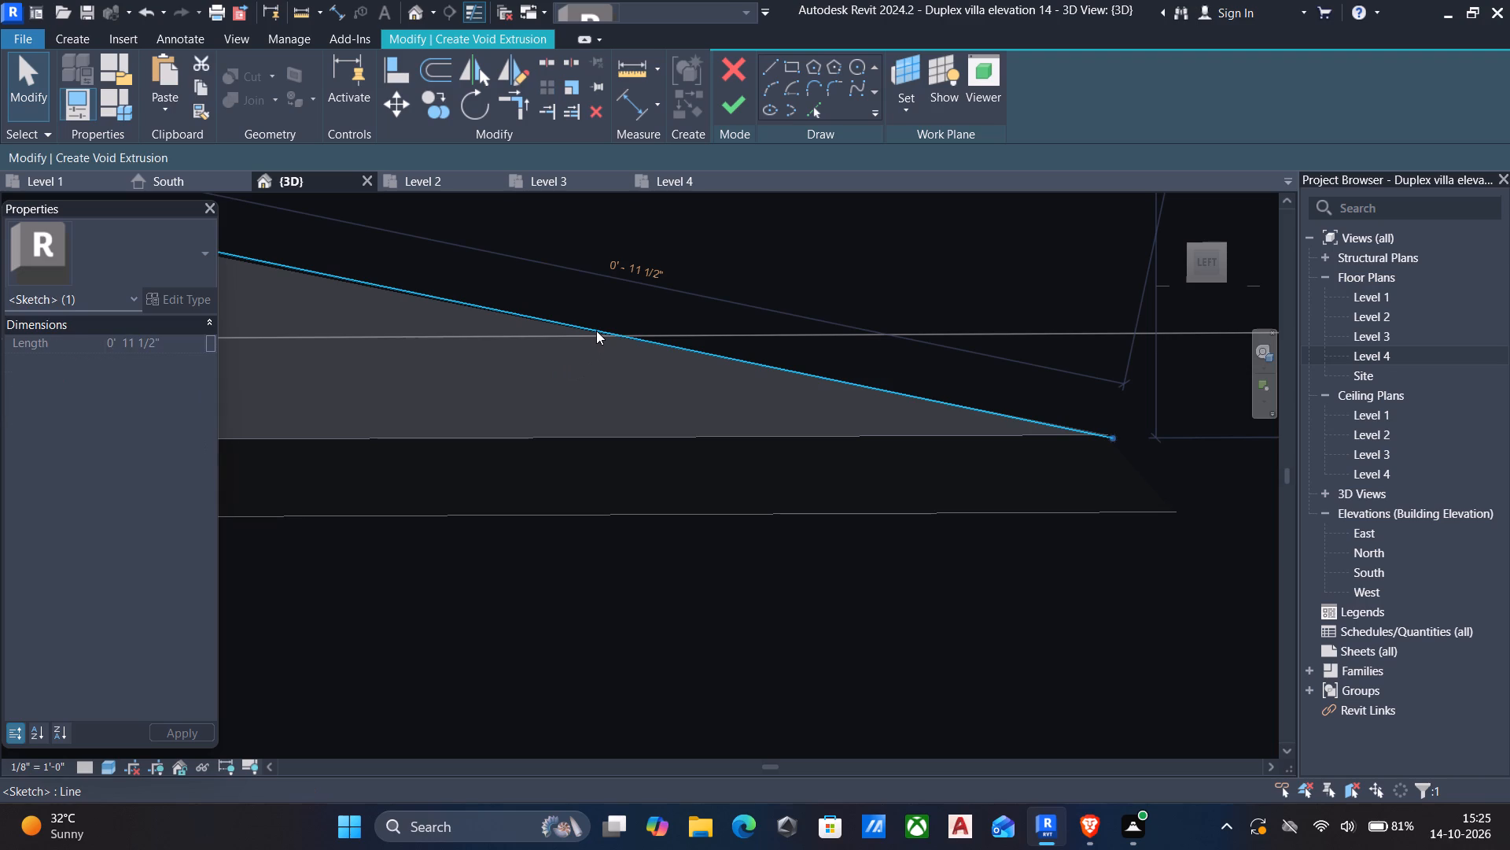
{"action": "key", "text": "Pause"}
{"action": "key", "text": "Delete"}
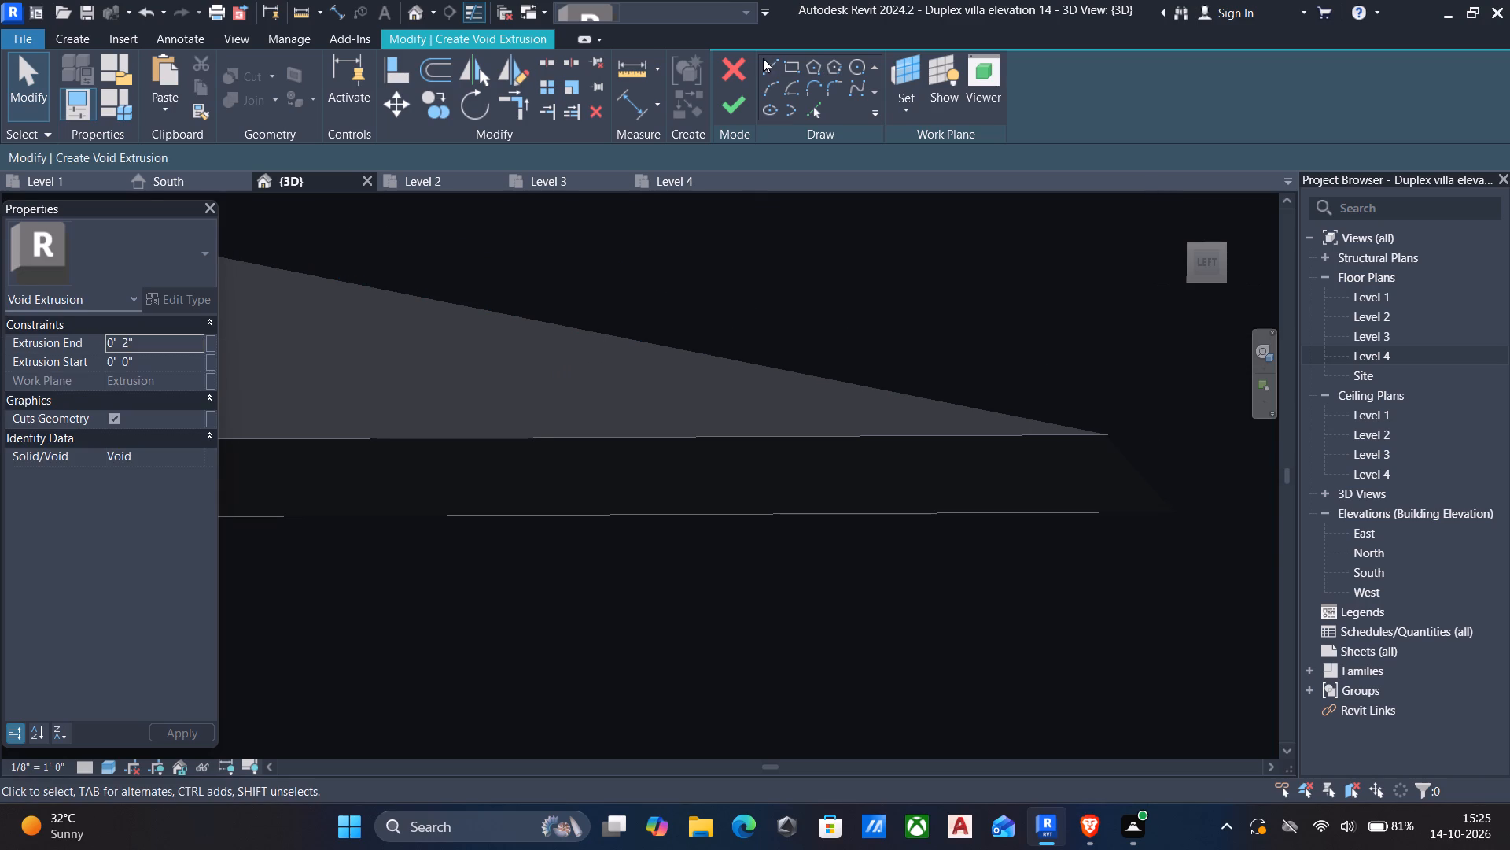
Draw a sloped sketch line about 11 1/2" long from the small wall triangle's pointed end up to its upper corner.
{"action": "left_click", "coordinate": [766, 61]}
{"action": "scroll", "coordinate": [1108, 491], "scroll_direction": "up", "scroll_amount": 5}
{"action": "scroll", "coordinate": [1076, 381], "scroll_direction": "up", "scroll_amount": 6}
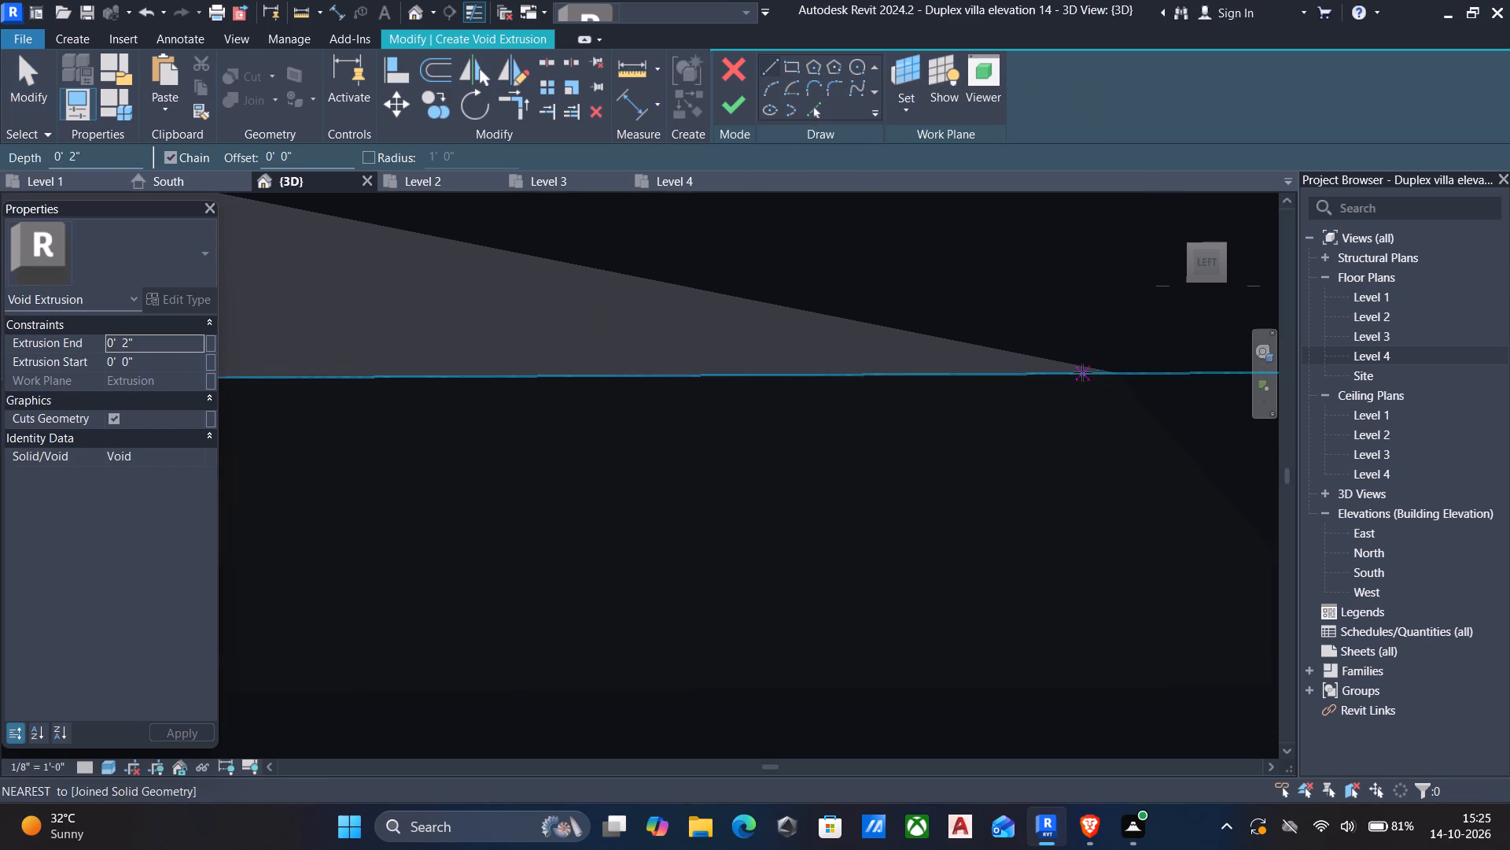
{"action": "left_click", "coordinate": [1129, 375]}
{"action": "middle_click_drag", "start_coordinate": [591, 338], "coordinate": [613, 347]}
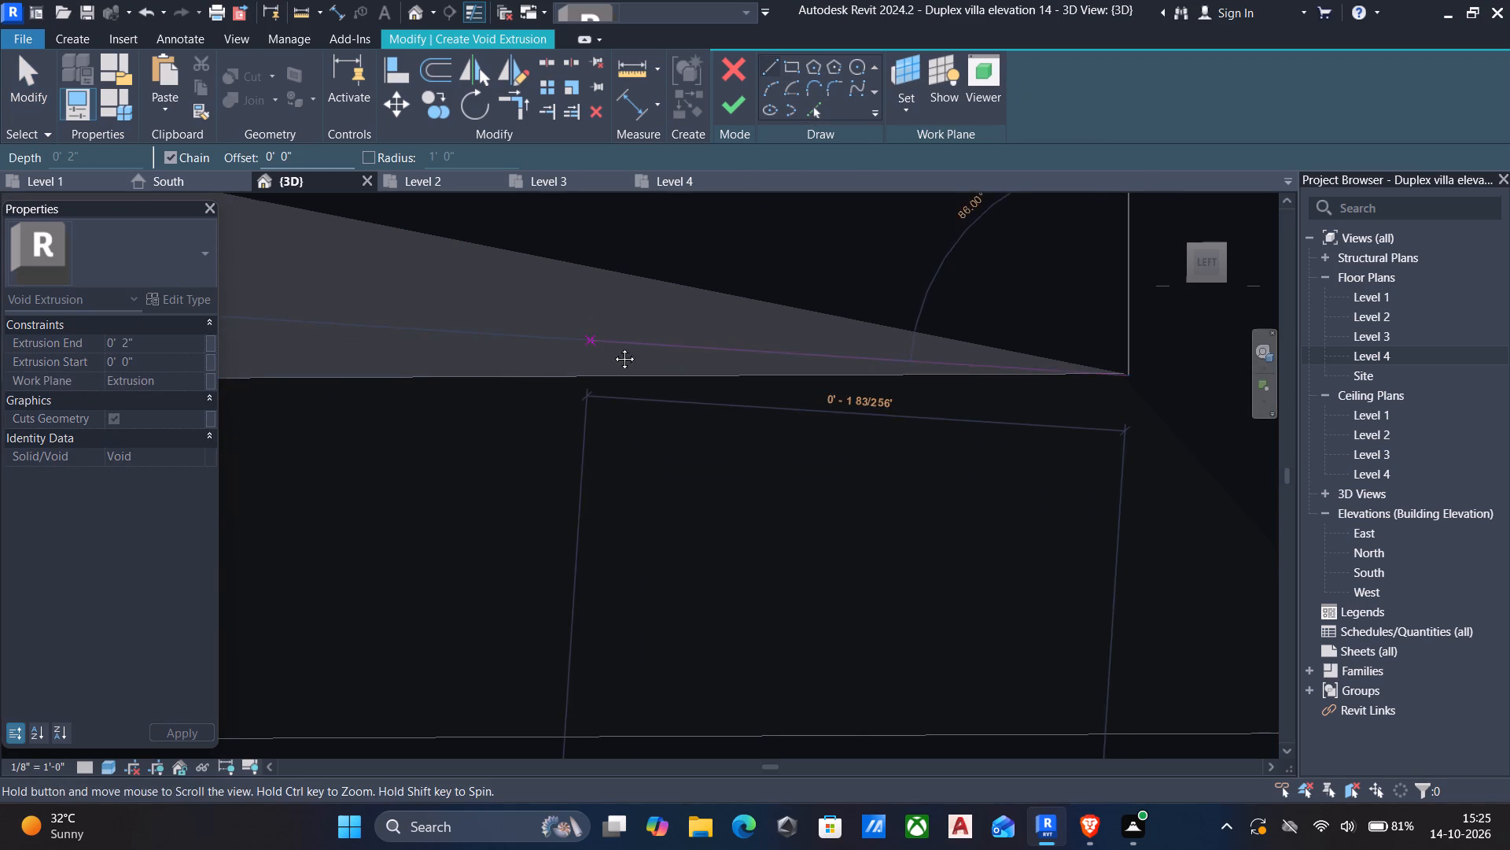
{"action": "middle_click_drag", "start_coordinate": [613, 347], "coordinate": [1059, 533]}
{"action": "scroll", "coordinate": [1061, 537], "scroll_direction": "down", "scroll_amount": 6}
{"action": "middle_click_drag", "start_coordinate": [355, 443], "coordinate": [481, 460]}
{"action": "scroll", "coordinate": [481, 460], "scroll_direction": "down", "scroll_amount": 6}
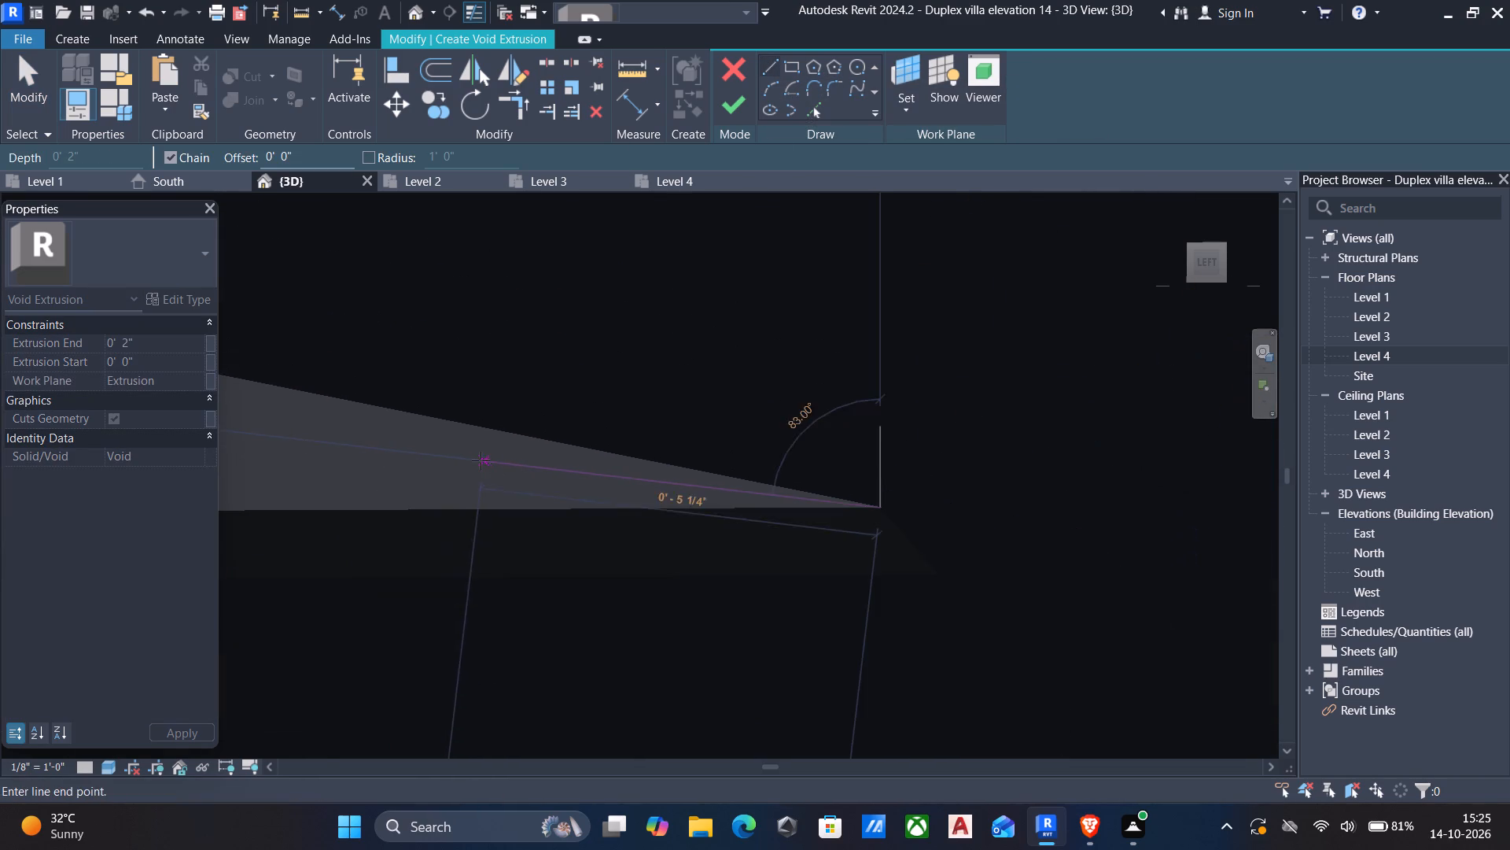
{"action": "middle_click_drag", "start_coordinate": [469, 458], "coordinate": [494, 458]}
{"action": "scroll", "coordinate": [494, 458], "scroll_direction": "down", "scroll_amount": 5}
{"action": "middle_click_drag", "start_coordinate": [463, 449], "coordinate": [763, 526]}
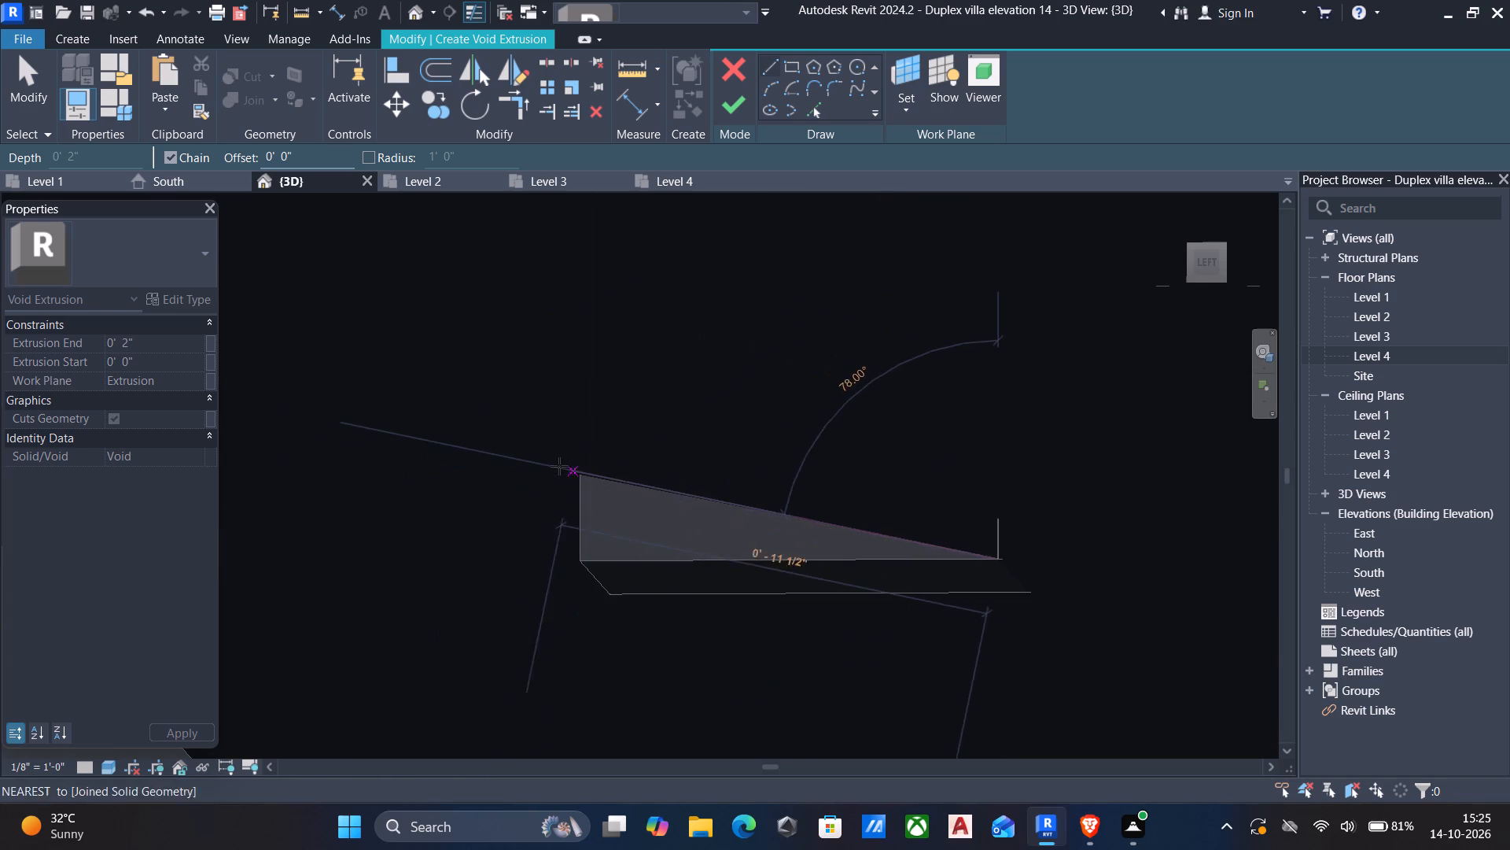
{"action": "scroll", "coordinate": [558, 466], "scroll_direction": "up", "scroll_amount": 9}
{"action": "middle_click_drag", "start_coordinate": [607, 497], "coordinate": [531, 471]}
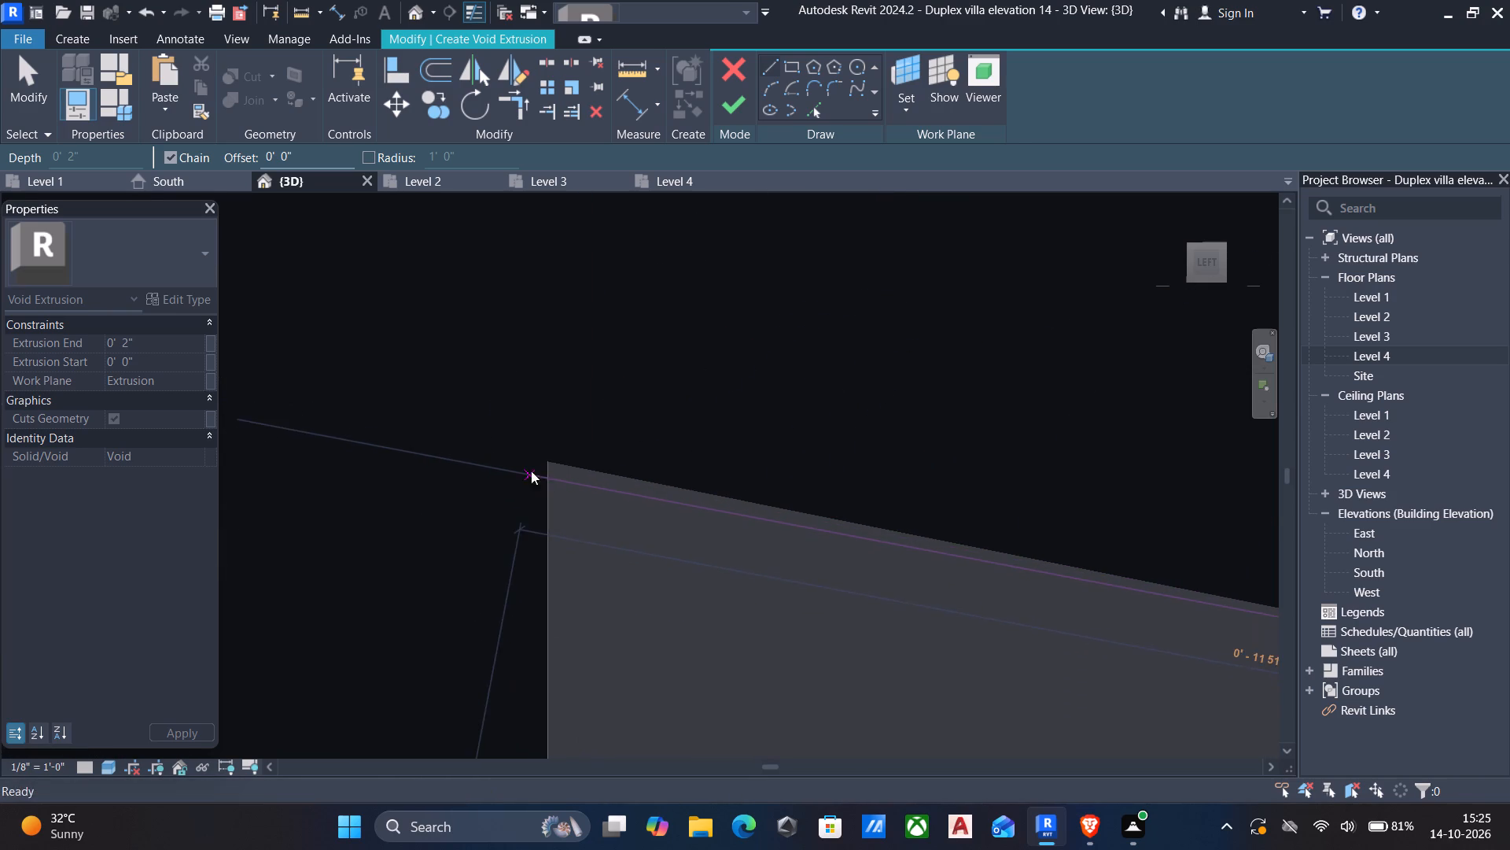
{"action": "scroll", "coordinate": [527, 472], "scroll_direction": "down", "scroll_amount": 2}
{"action": "scroll", "coordinate": [543, 459], "scroll_direction": "up", "scroll_amount": 14}
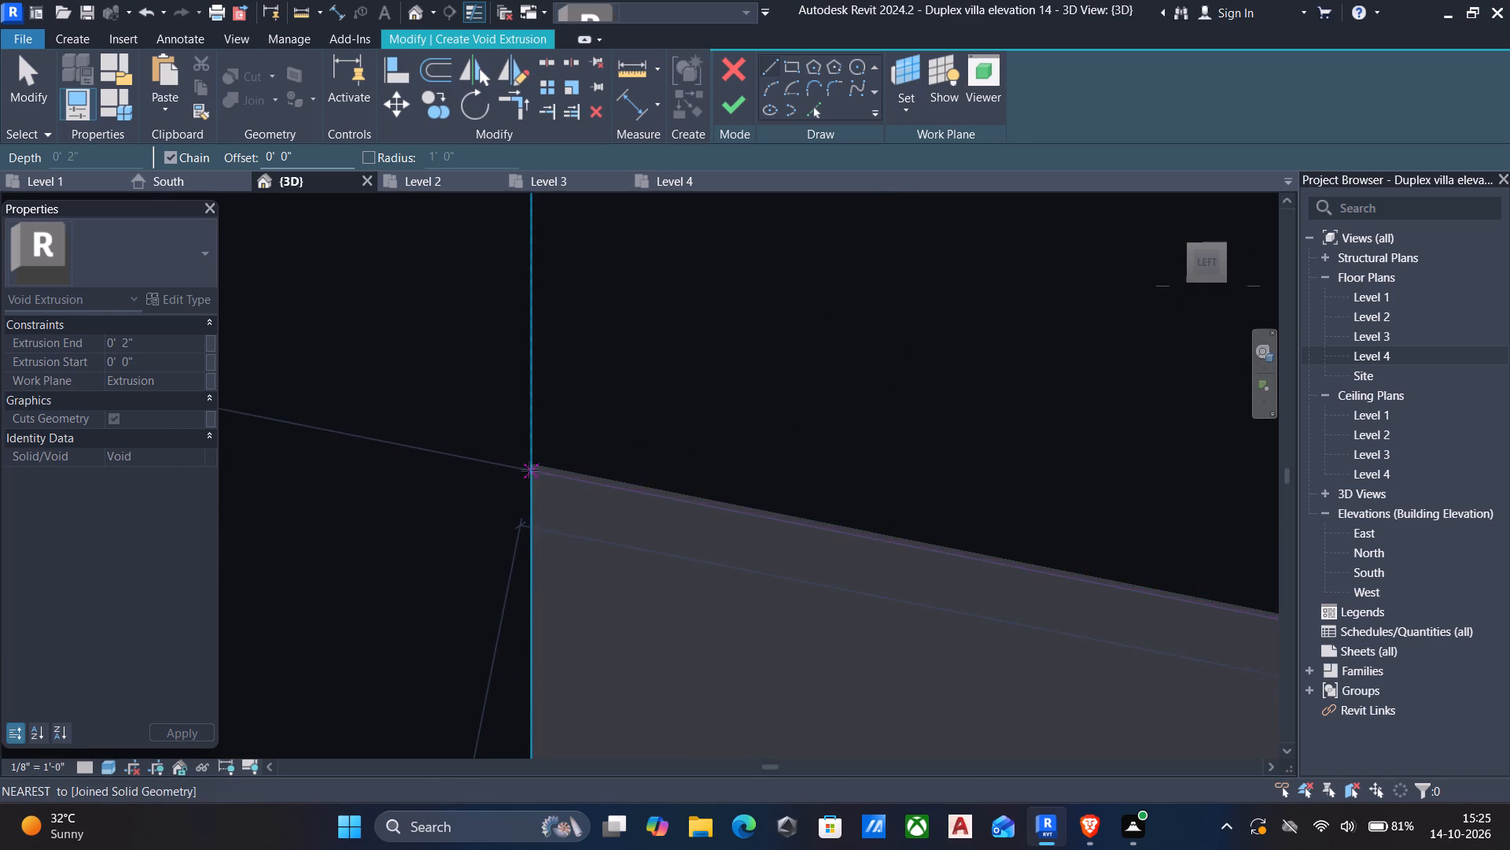
{"action": "scroll", "coordinate": [529, 470], "scroll_direction": "up", "scroll_amount": 12}
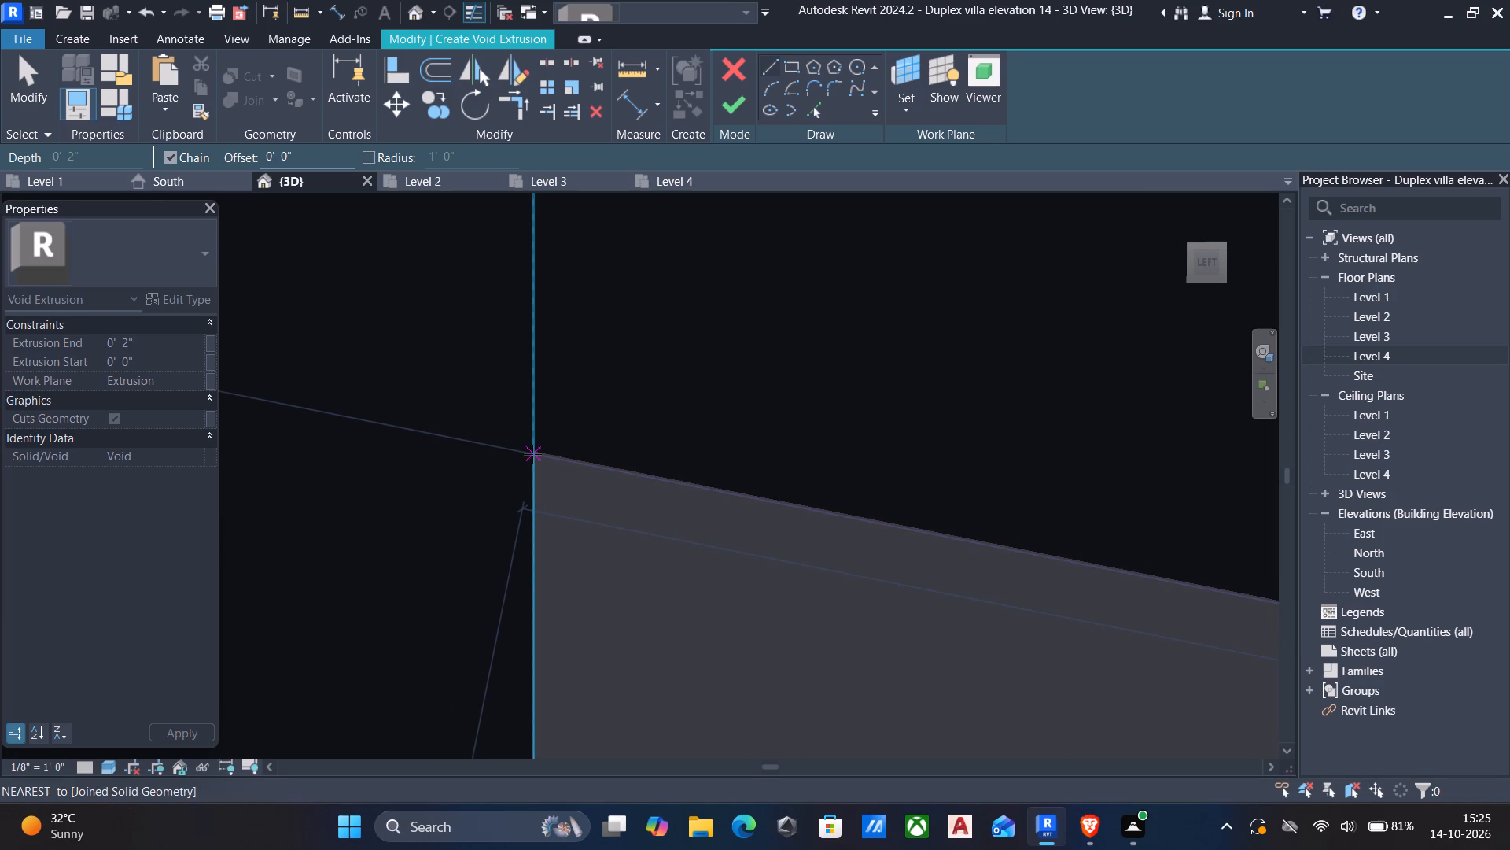
{"action": "scroll", "coordinate": [532, 455], "scroll_direction": "up", "scroll_amount": 6}
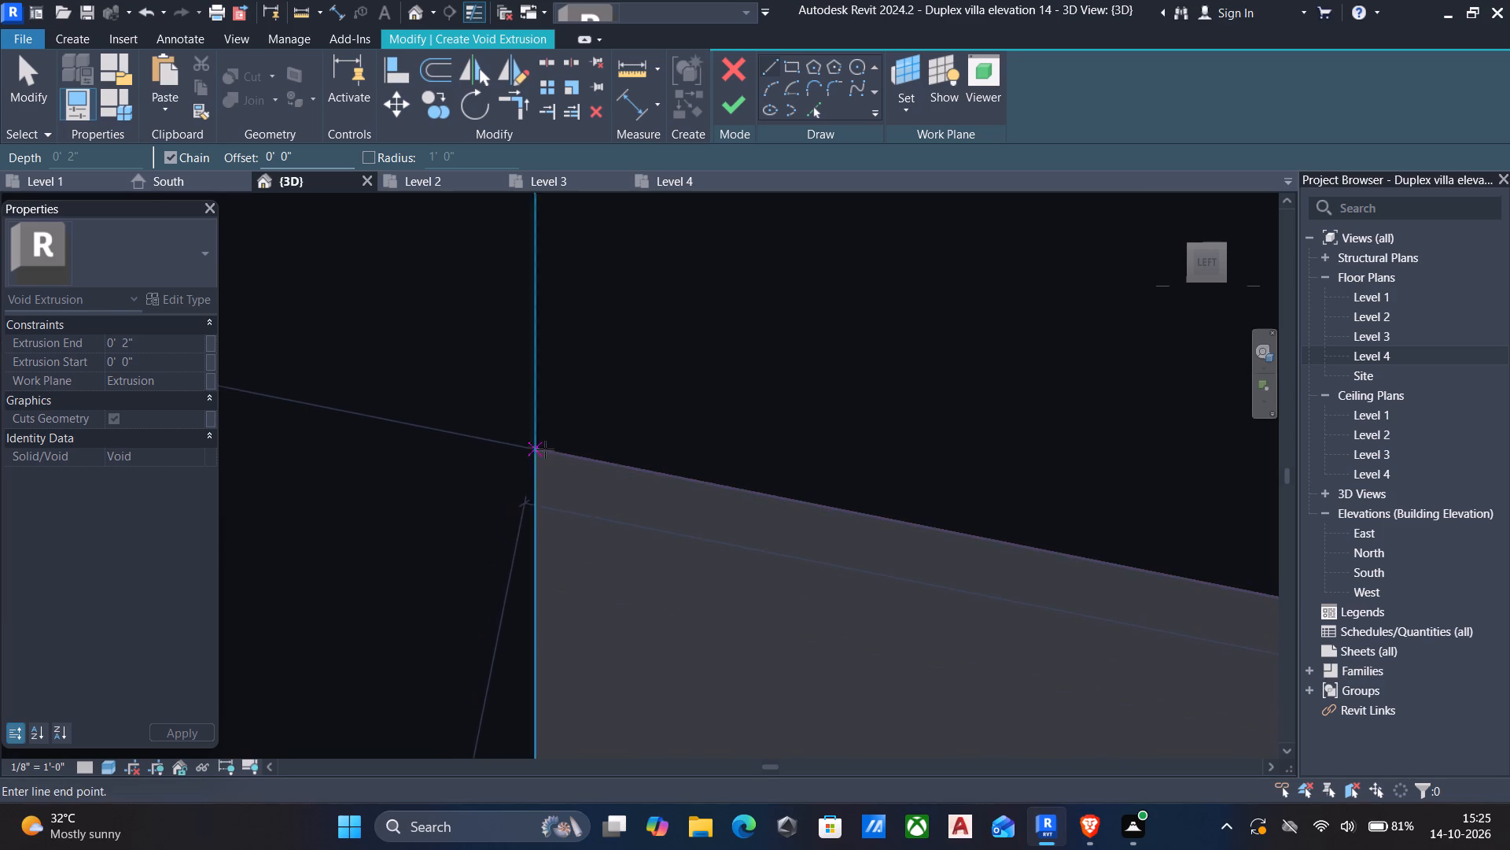
{"action": "left_click", "coordinate": [535, 449]}
{"action": "scroll", "coordinate": [551, 471], "scroll_direction": "down", "scroll_amount": 7}
{"action": "middle_click_drag", "start_coordinate": [709, 510], "coordinate": [657, 477]}
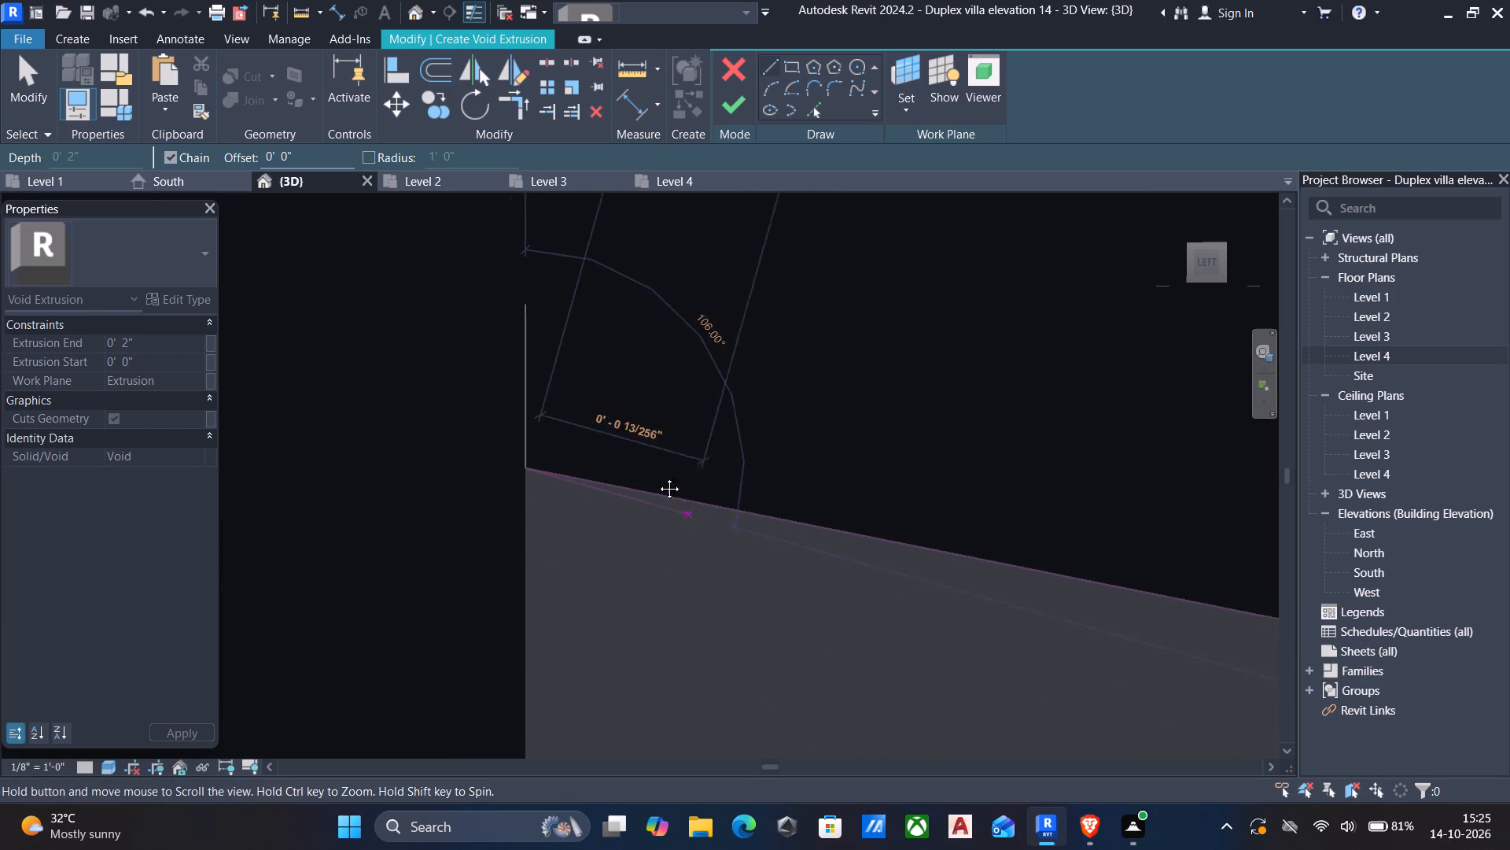
{"action": "middle_click_drag", "start_coordinate": [657, 477], "coordinate": [565, 413]}
{"action": "scroll", "coordinate": [565, 419], "scroll_direction": "down", "scroll_amount": 6}
{"action": "key", "text": "Escape"}
Show the view in Wireframe and pick the small wall triangle's vertical edge and bottom edge as sketch lines.
{"action": "middle_click_drag", "start_coordinate": [641, 510], "coordinate": [558, 451]}
{"action": "scroll", "coordinate": [559, 451], "scroll_direction": "down", "scroll_amount": 5}
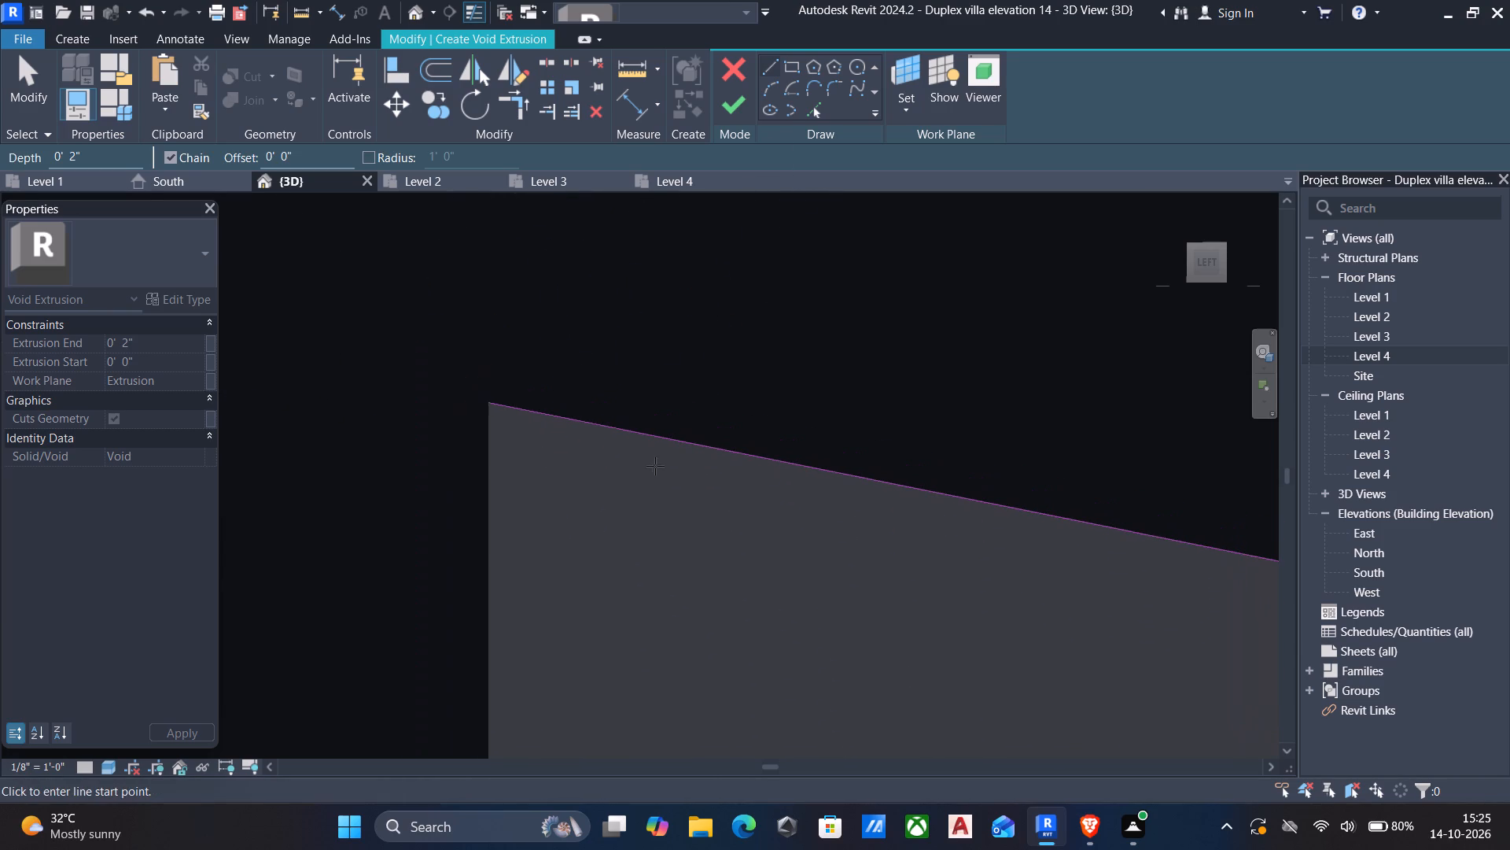
{"action": "middle_click_drag", "start_coordinate": [770, 482], "coordinate": [673, 489]}
{"action": "middle_click_drag", "start_coordinate": [834, 530], "coordinate": [687, 493]}
{"action": "scroll", "coordinate": [683, 510], "scroll_direction": "down", "scroll_amount": 13}
{"action": "middle_click_drag", "start_coordinate": [753, 578], "coordinate": [746, 570]}
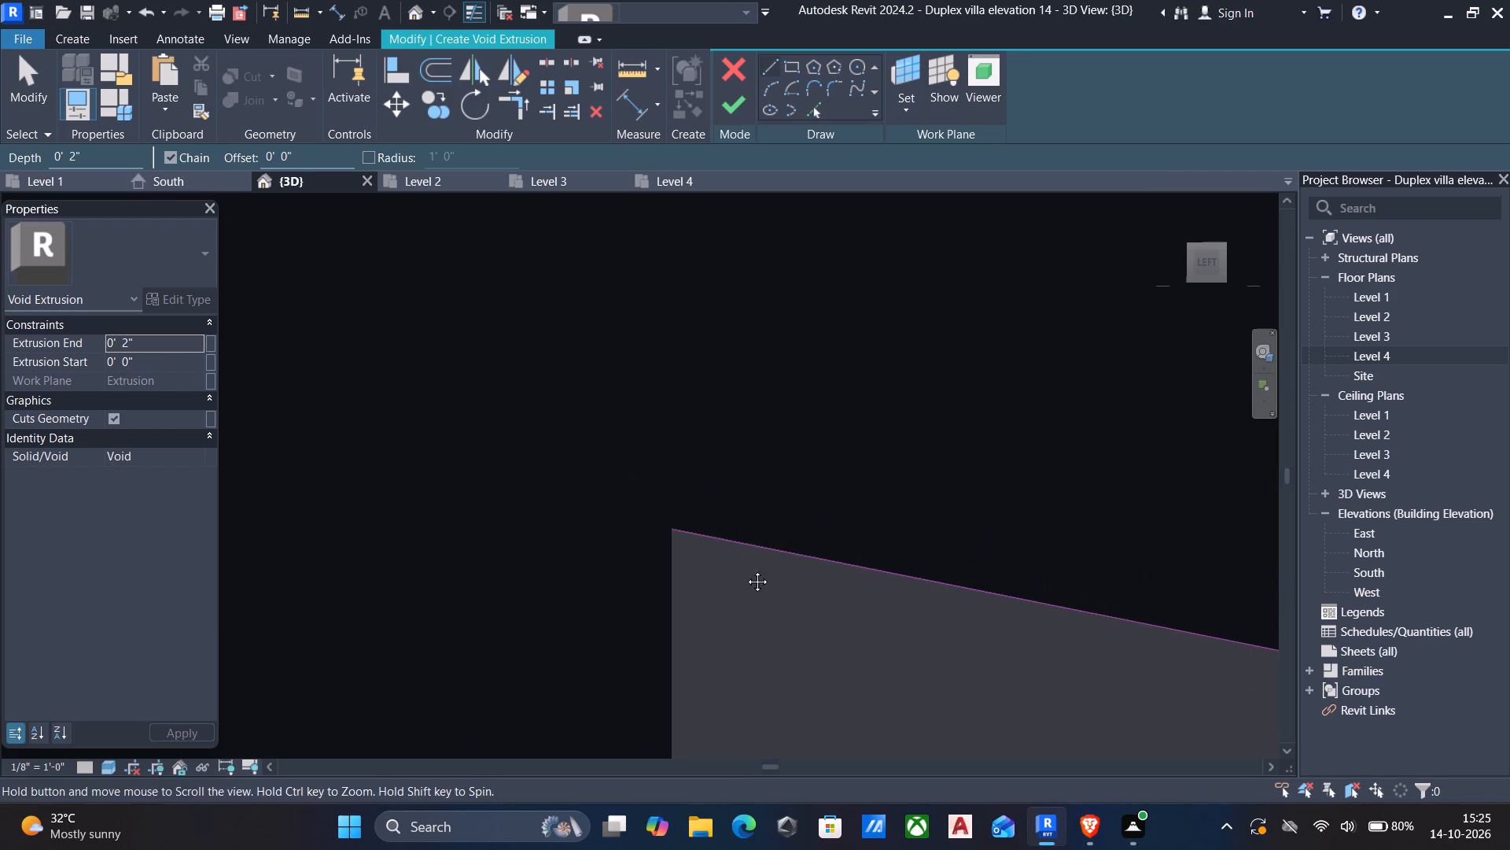
{"action": "middle_click_drag", "start_coordinate": [746, 570], "coordinate": [712, 544]}
{"action": "scroll", "coordinate": [744, 601], "scroll_direction": "down", "scroll_amount": 6}
{"action": "middle_click_drag", "start_coordinate": [828, 619], "coordinate": [801, 596]}
{"action": "scroll", "coordinate": [867, 628], "scroll_direction": "up", "scroll_amount": 6}
{"action": "middle_click_drag", "start_coordinate": [882, 632], "coordinate": [318, 565]}
{"action": "scroll", "coordinate": [318, 565], "scroll_direction": "down", "scroll_amount": 3}
{"action": "scroll", "coordinate": [976, 616], "scroll_direction": "up", "scroll_amount": 5}
{"action": "middle_click_drag", "start_coordinate": [848, 634], "coordinate": [996, 636]}
{"action": "middle_click_drag", "start_coordinate": [702, 619], "coordinate": [1108, 539]}
{"action": "scroll", "coordinate": [1108, 539], "scroll_direction": "down", "scroll_amount": 6}
{"action": "middle_click_drag", "start_coordinate": [646, 550], "coordinate": [762, 607]}
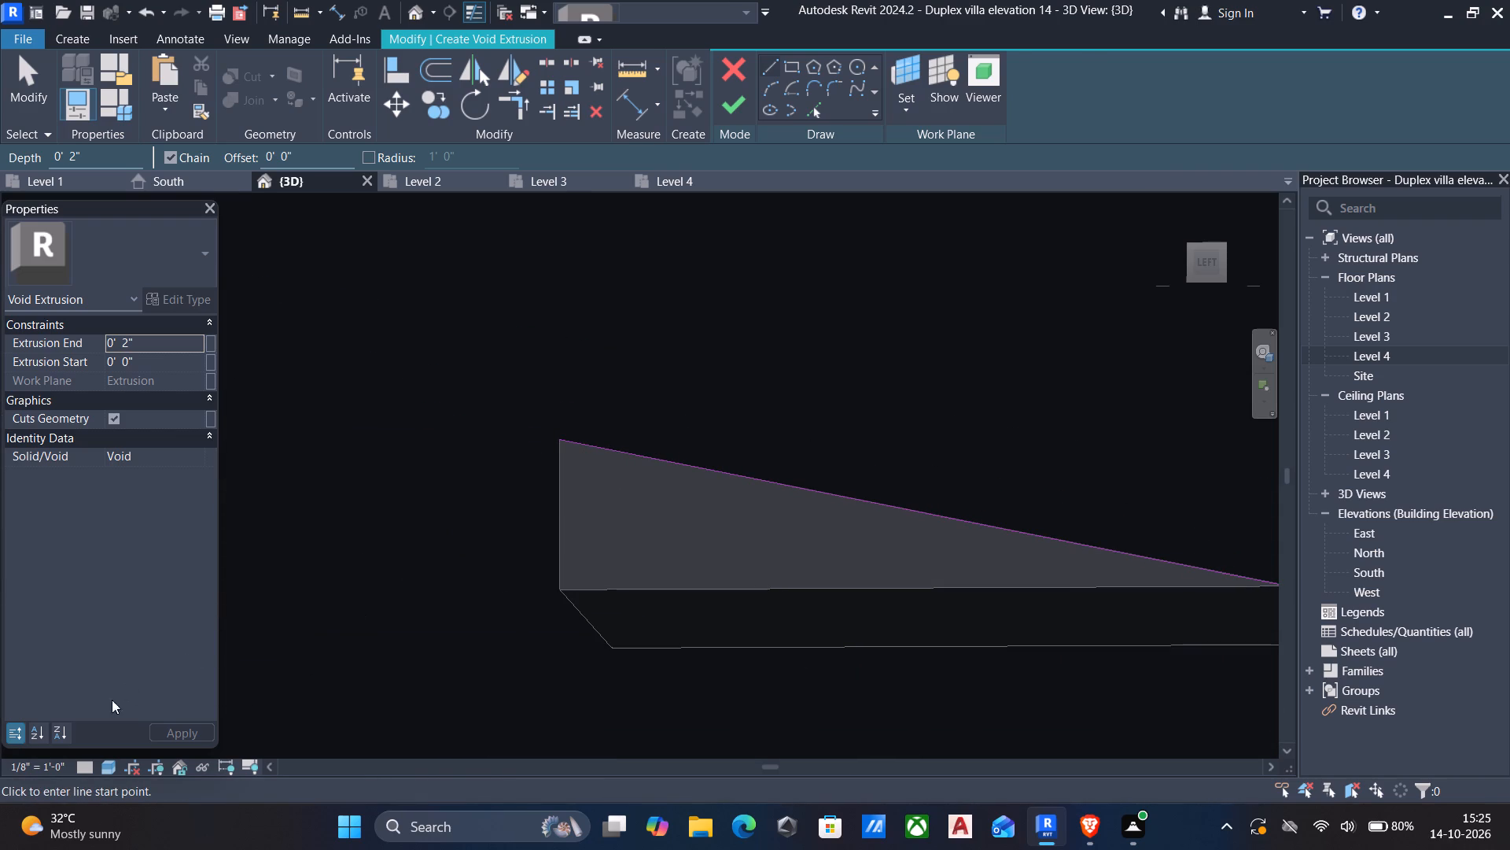
{"action": "left_click", "coordinate": [105, 769]}
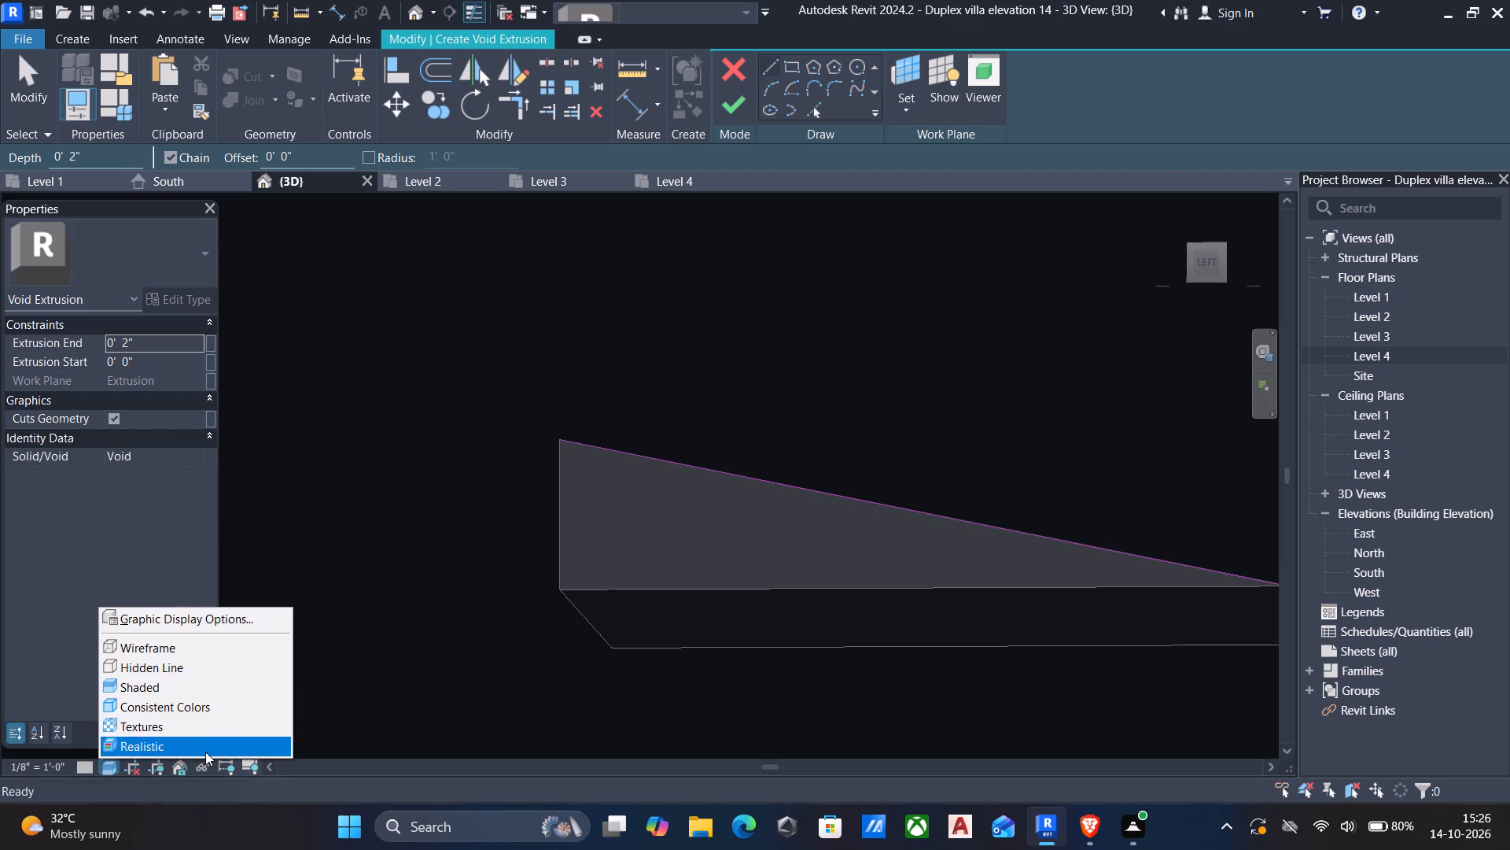
{"action": "left_click", "coordinate": [135, 648]}
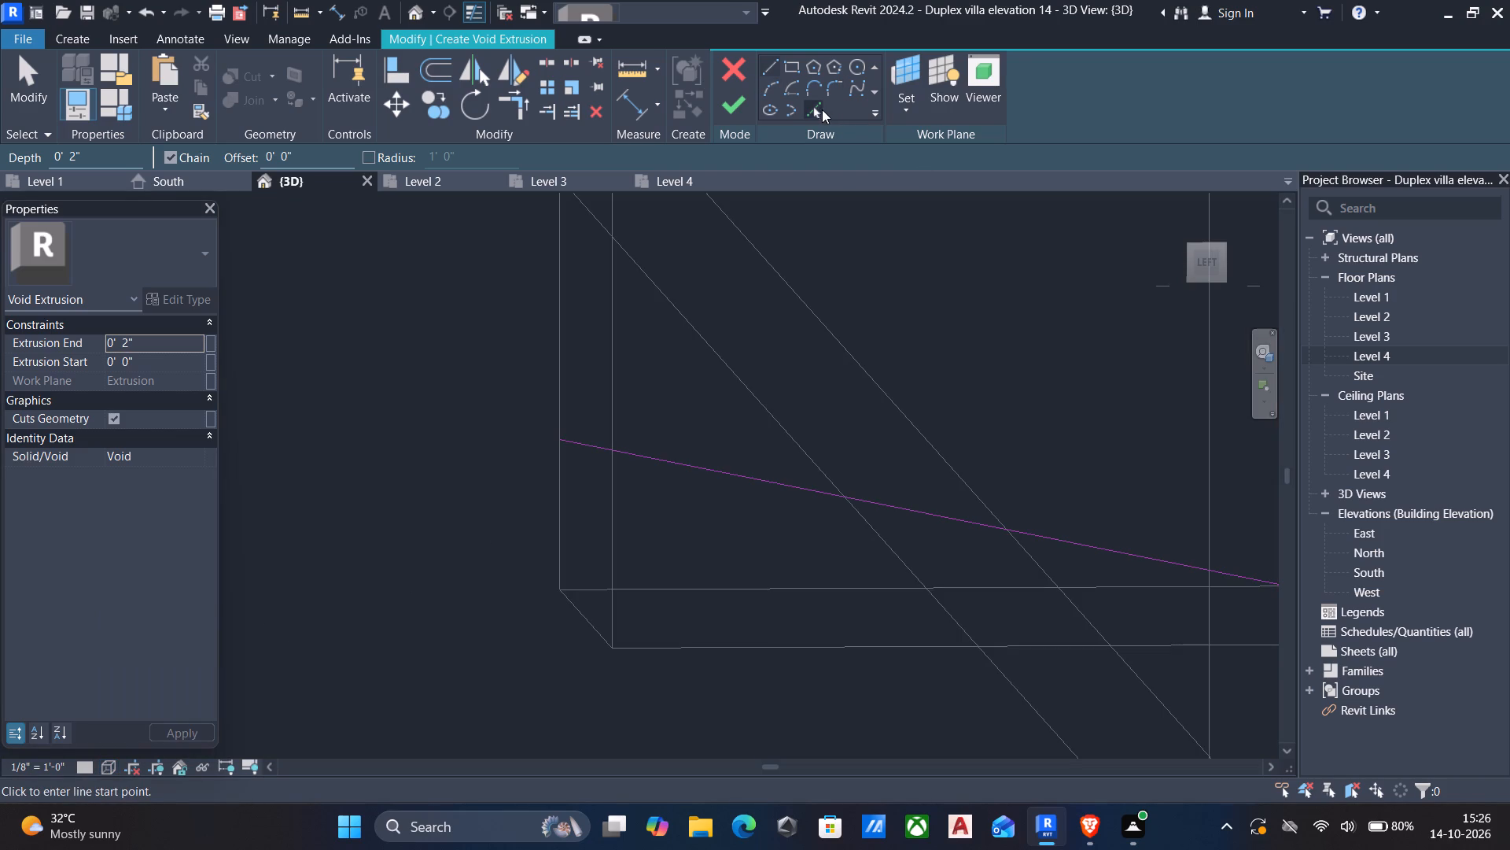
{"action": "left_click", "coordinate": [814, 111]}
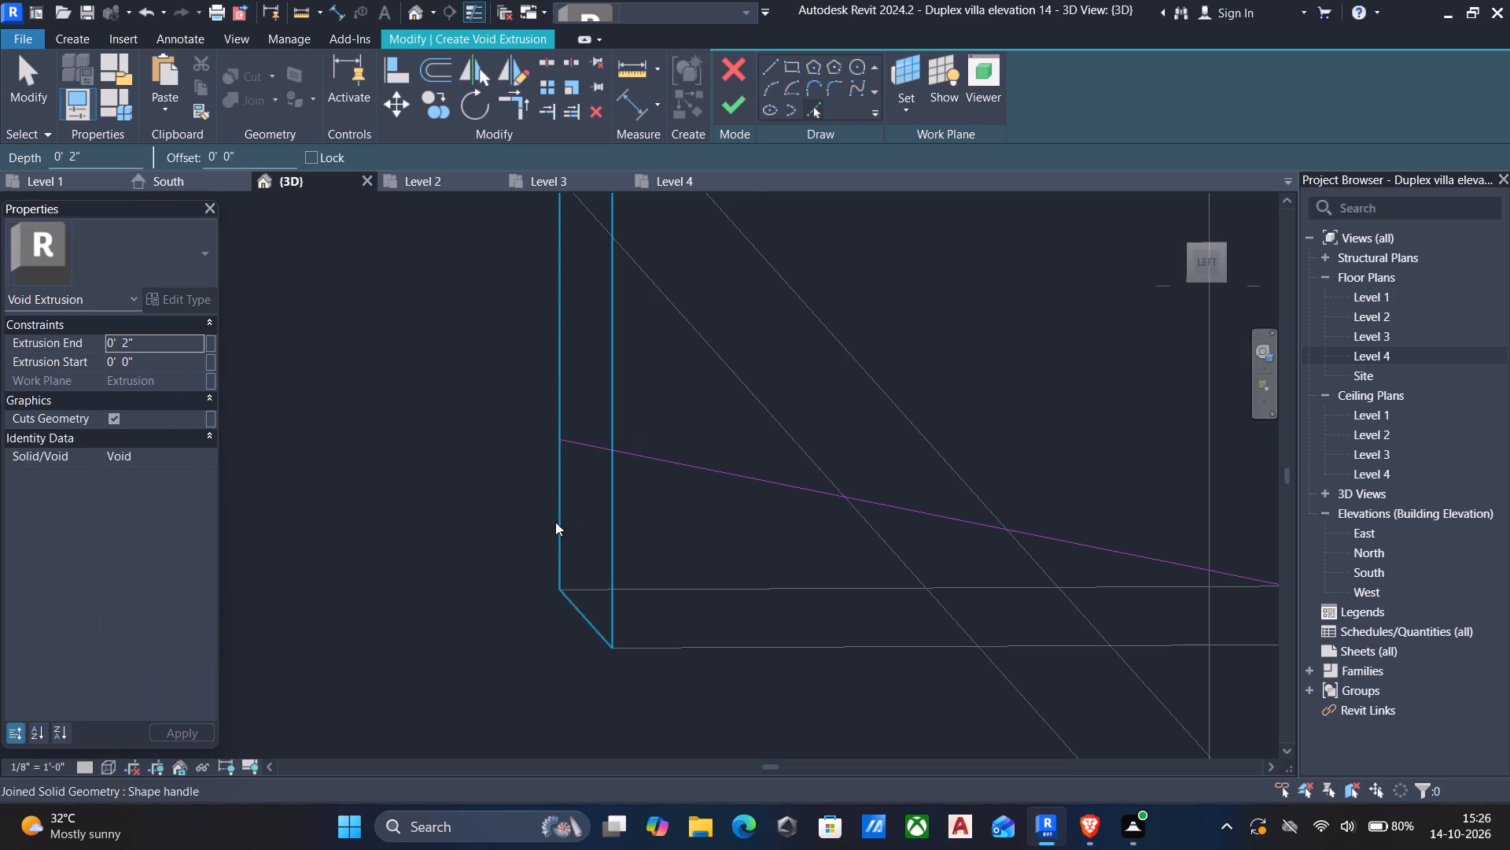
{"action": "left_click", "coordinate": [555, 522]}
{"action": "left_click", "coordinate": [701, 586]}
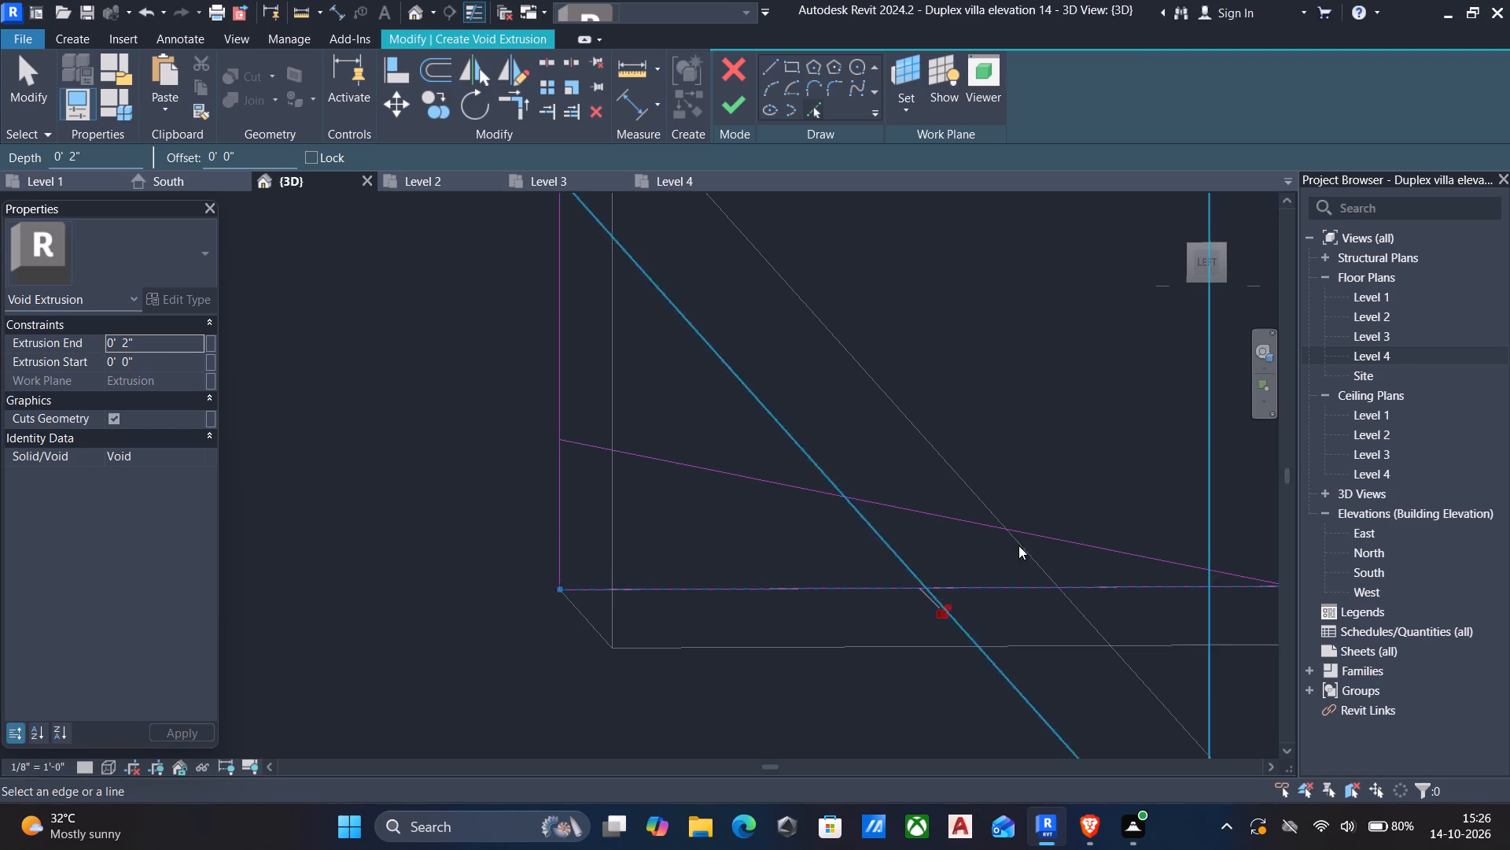
{"action": "scroll", "coordinate": [1169, 564], "scroll_direction": "down", "scroll_amount": 4}
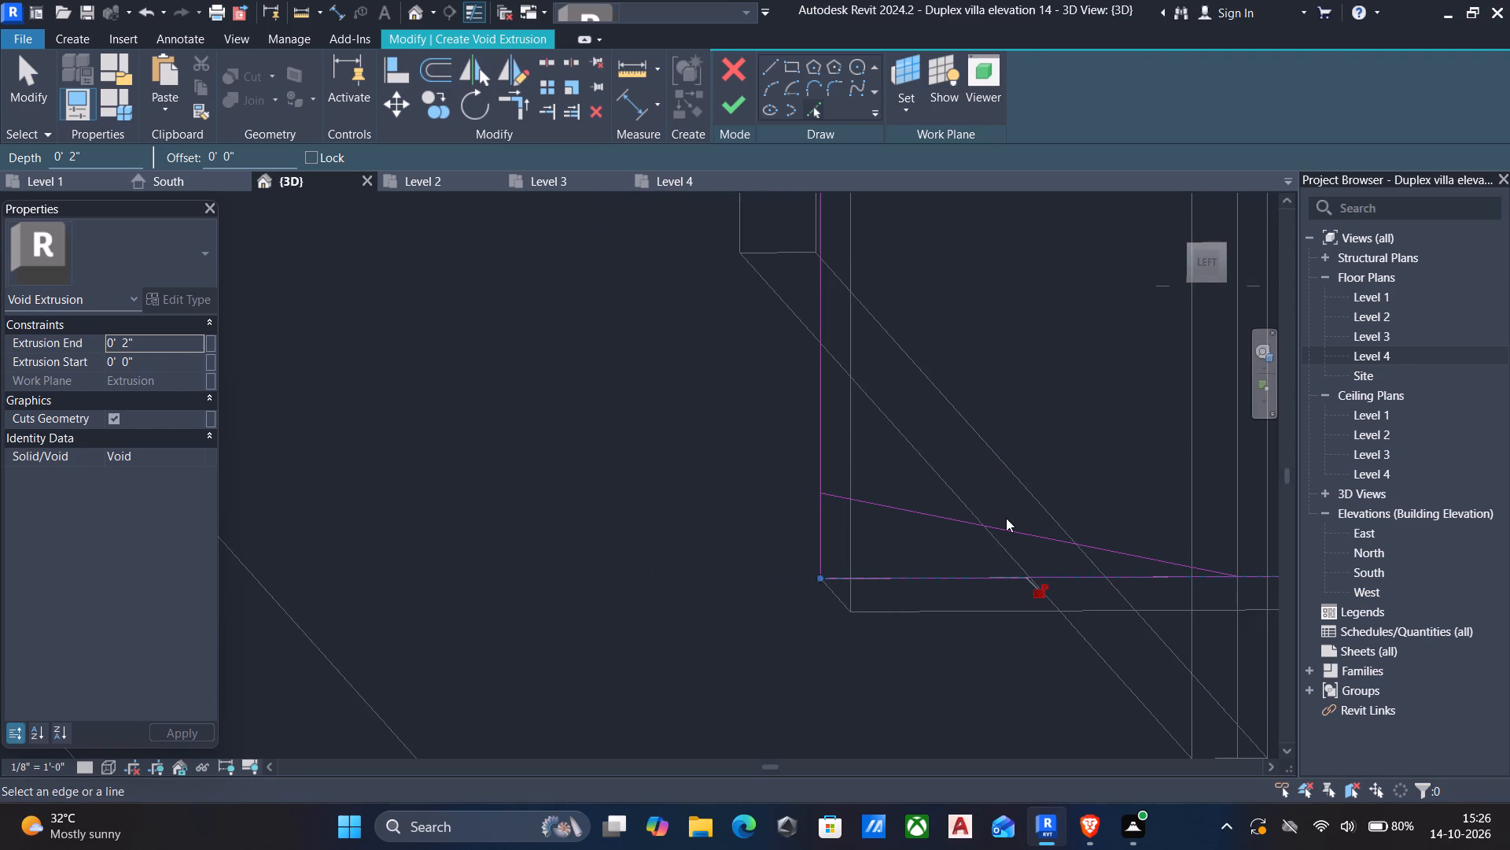
Trim the picked vertical and bottom lines against the sloped line into a closed triangle and finish the void extrusion sketch.
{"action": "key", "text": "Escape"}
{"action": "type", "text": "tr"}
{"action": "left_click", "coordinate": [820, 508]}
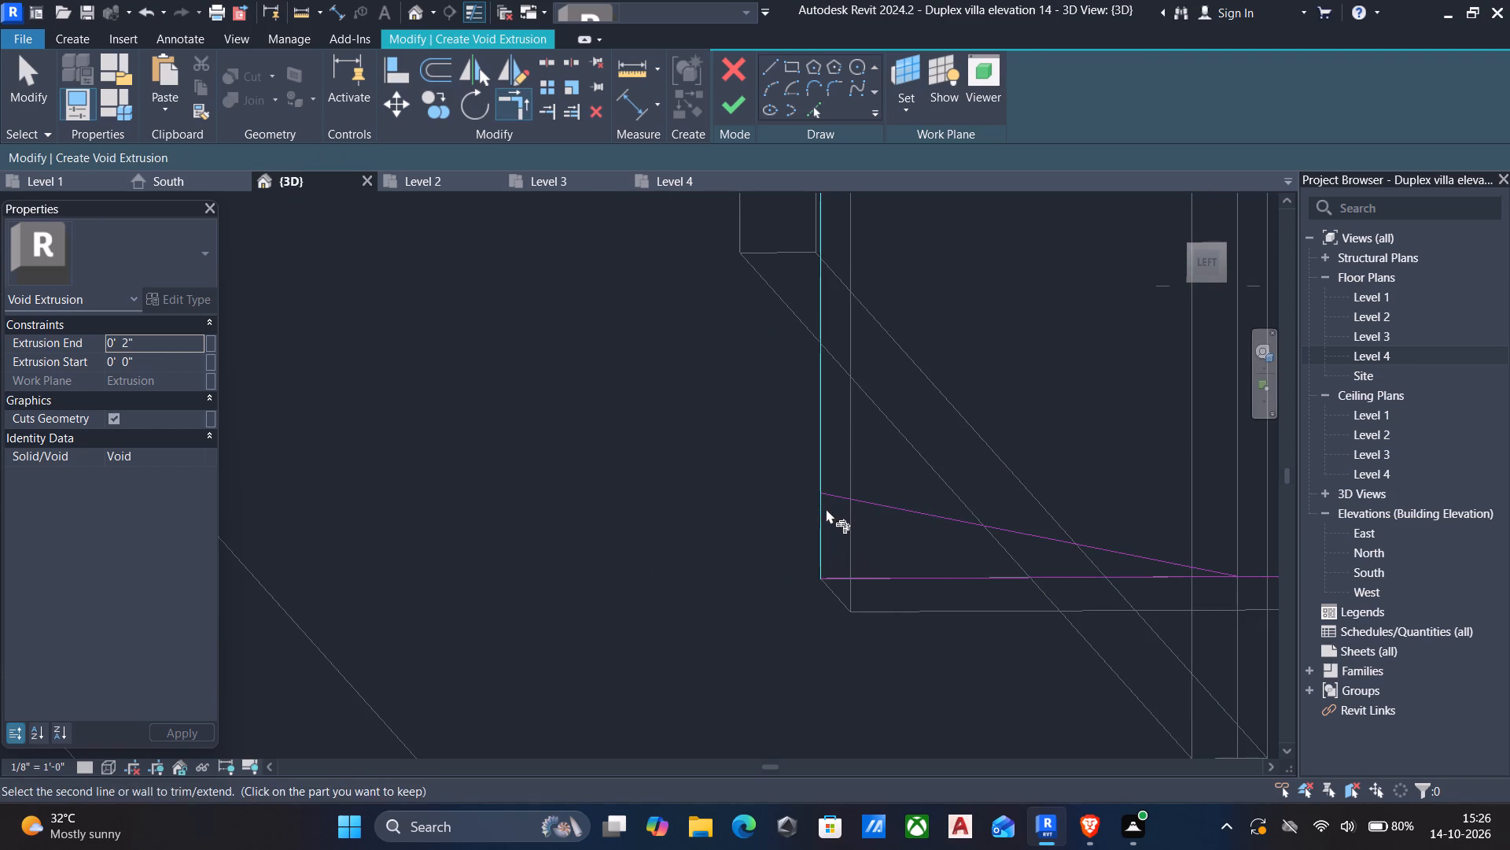
{"action": "left_click", "coordinate": [852, 504]}
{"action": "left_click", "coordinate": [1166, 578]}
{"action": "left_click", "coordinate": [1156, 554]}
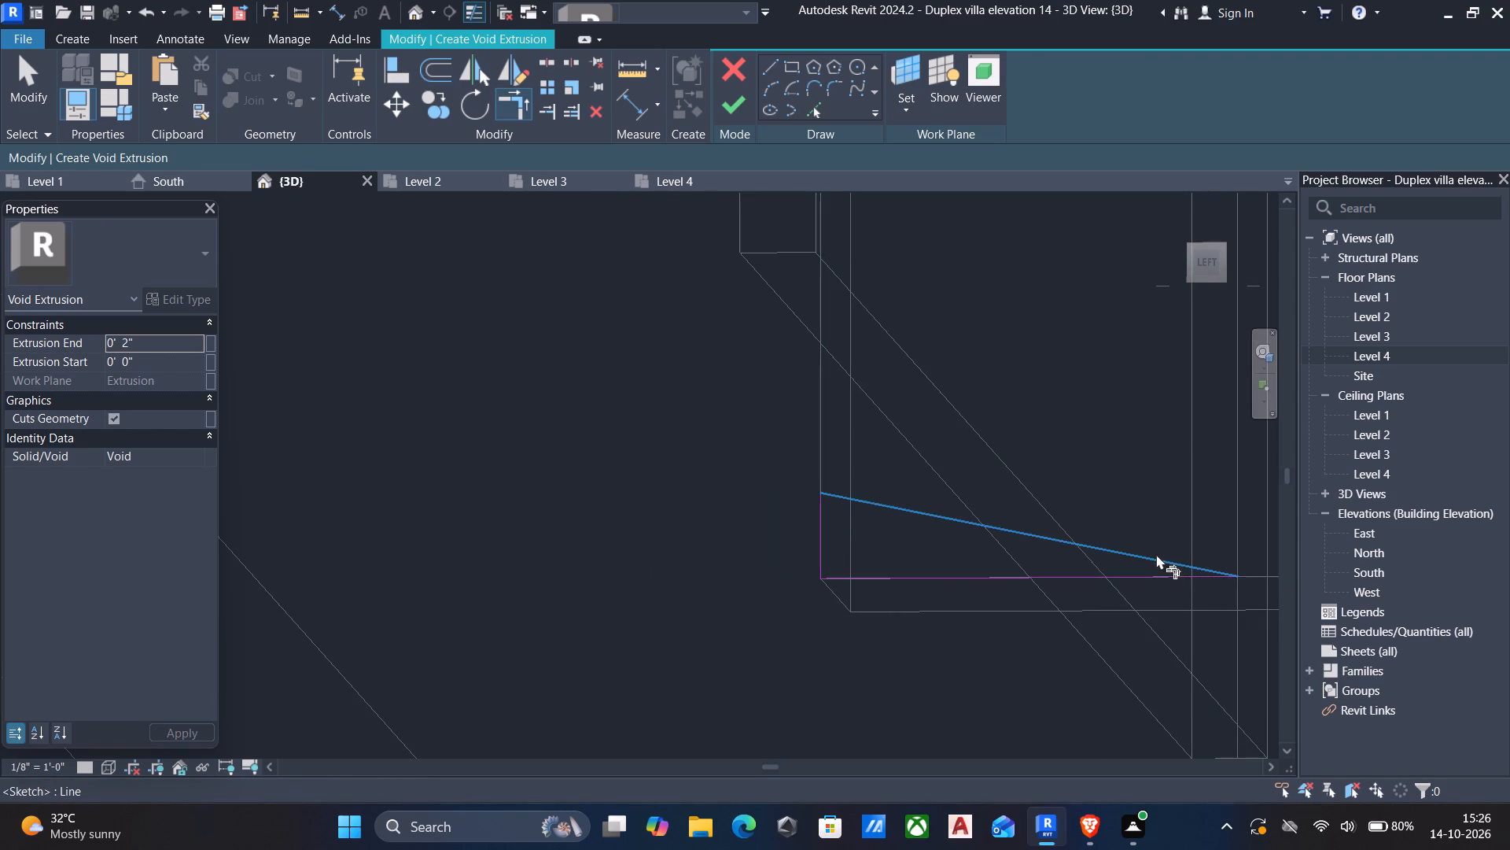
{"action": "left_click", "coordinate": [736, 107]}
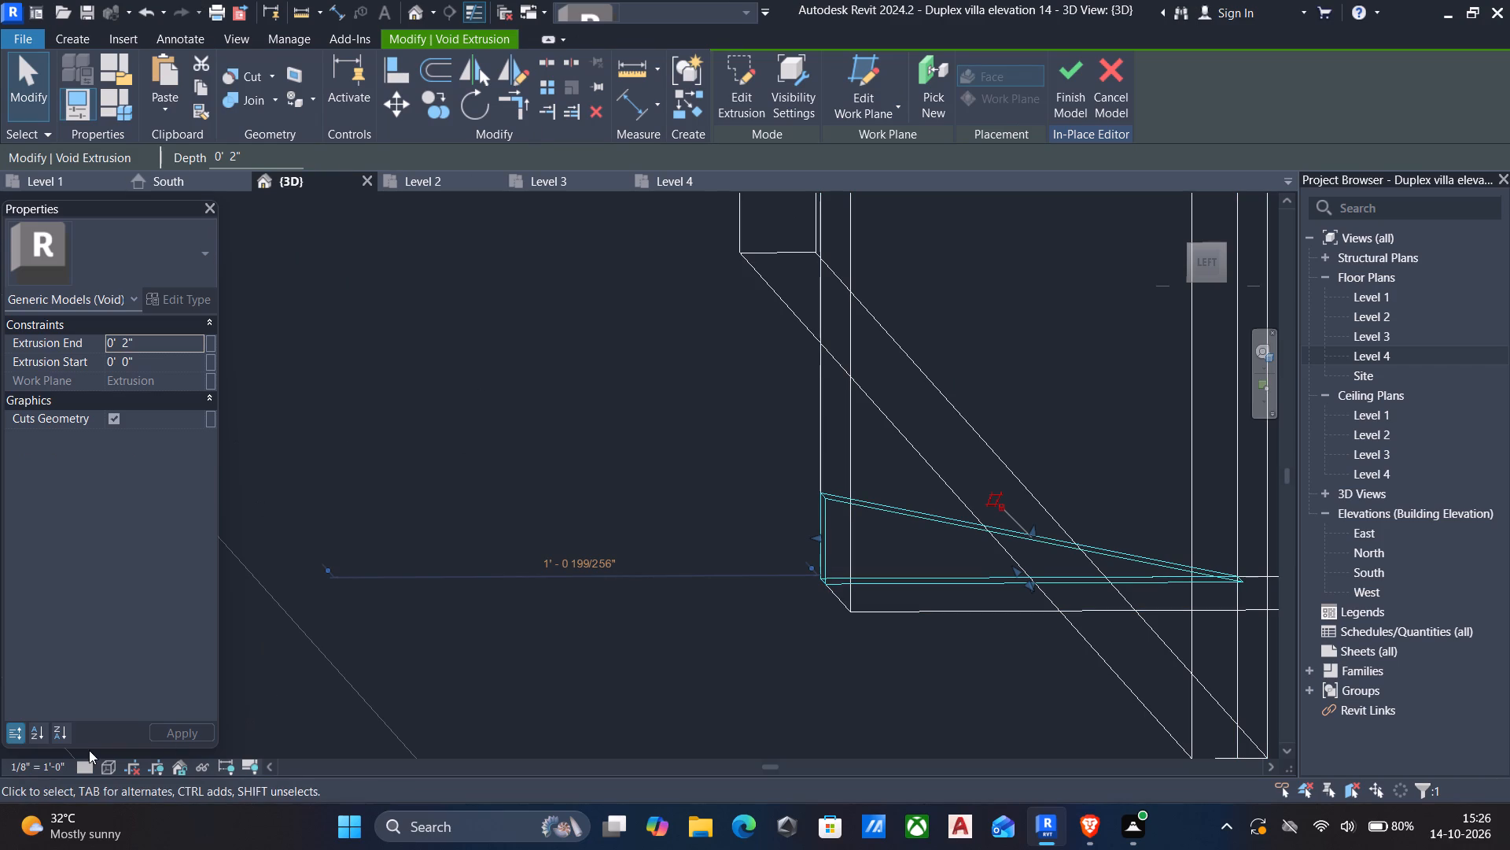
Return the 3D view to the Shaded visual style.
{"action": "left_click", "coordinate": [101, 767]}
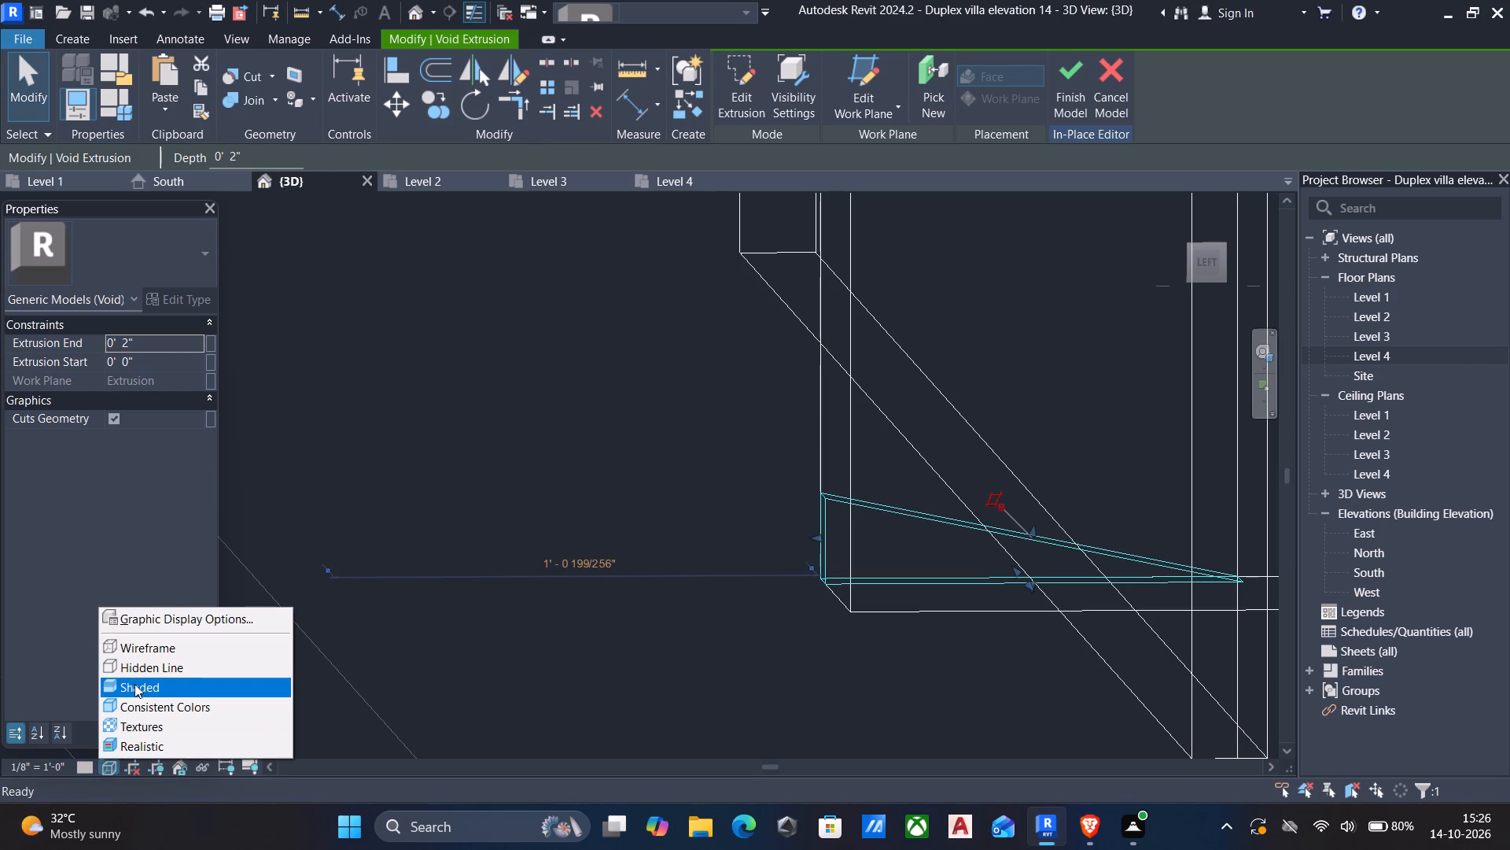
{"action": "left_click", "coordinate": [134, 684]}
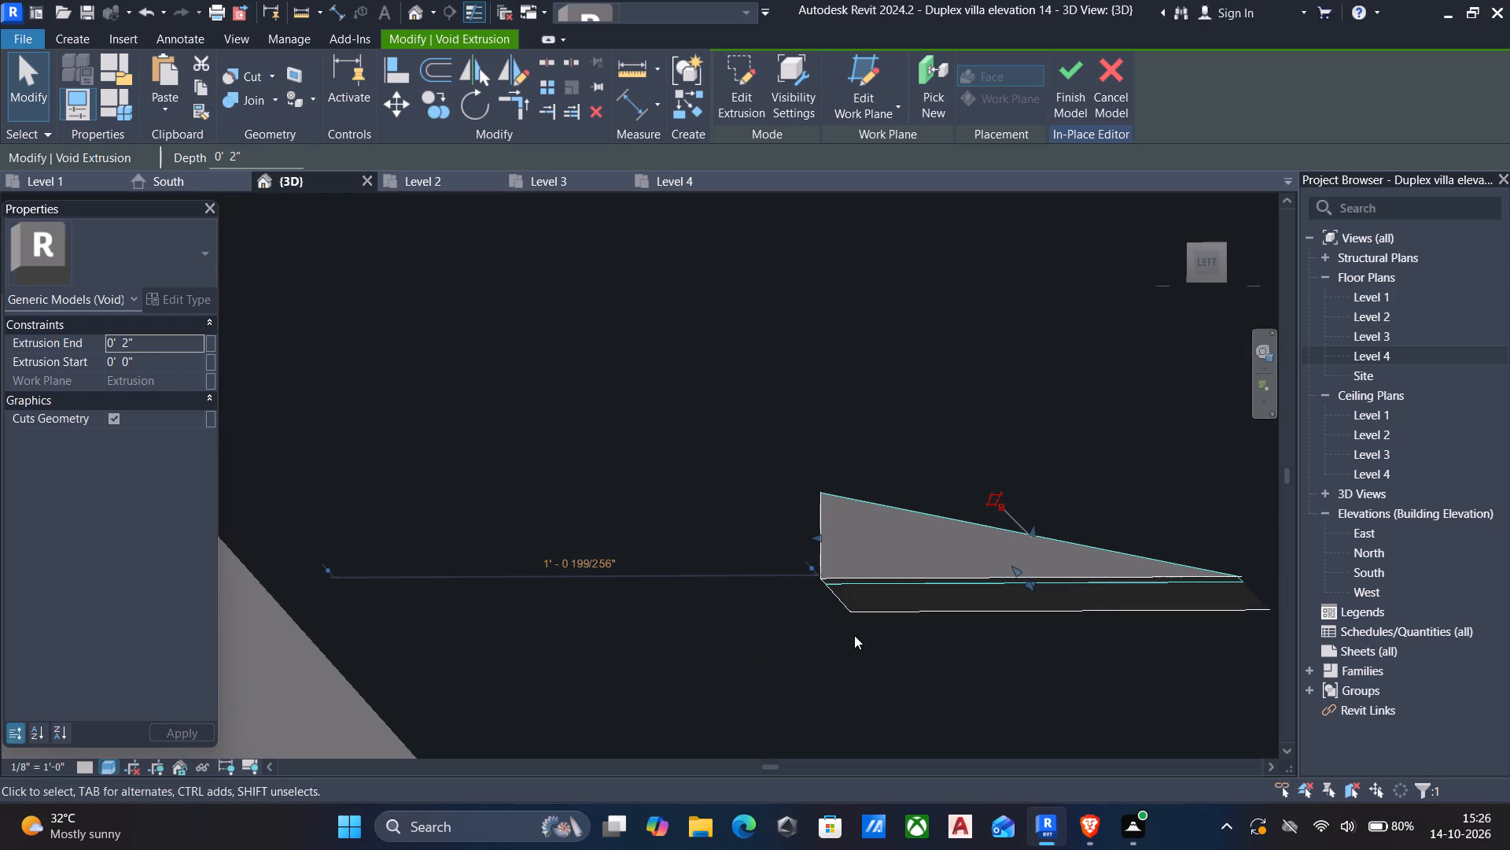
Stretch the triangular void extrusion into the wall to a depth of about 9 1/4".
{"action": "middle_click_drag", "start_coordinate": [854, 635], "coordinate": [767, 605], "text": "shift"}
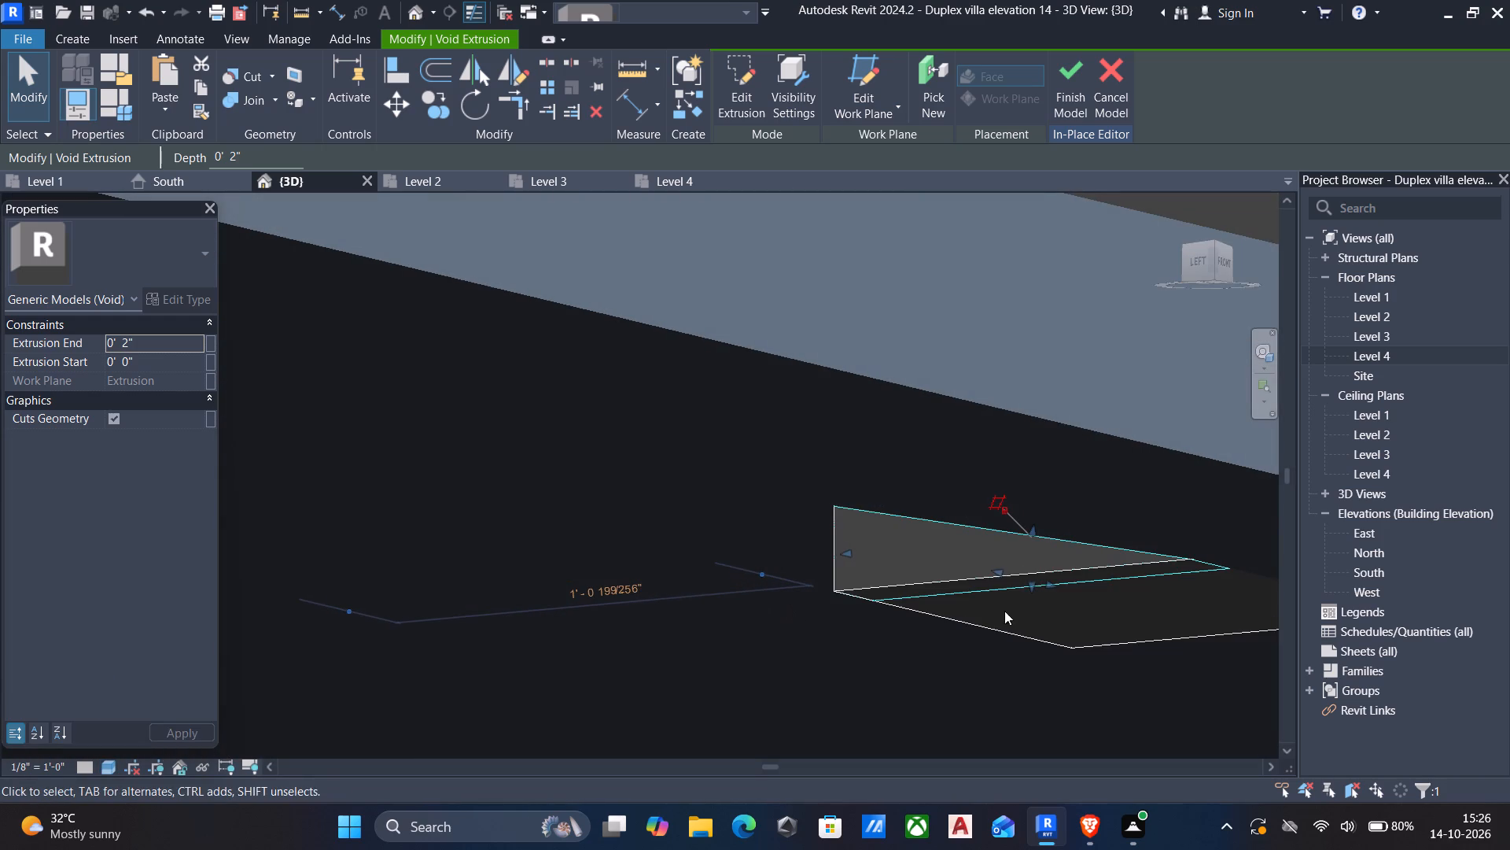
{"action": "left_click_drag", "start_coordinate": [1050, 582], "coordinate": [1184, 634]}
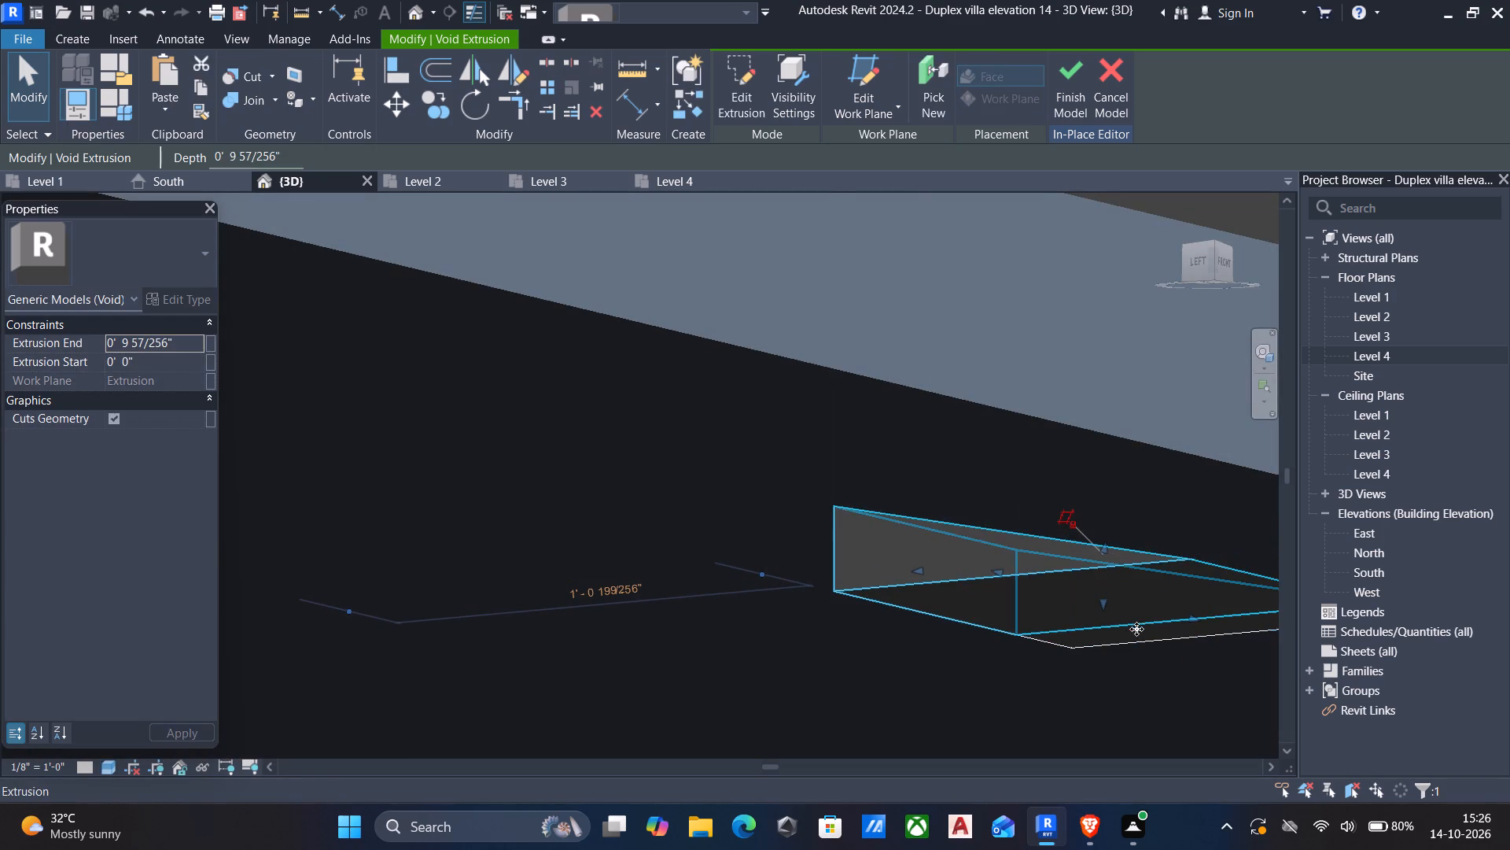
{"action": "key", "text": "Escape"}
Reselect the triangular void and stretch it past the wall's far side, to a depth of about 1' 3 7/16".
{"action": "middle_click_drag", "start_coordinate": [918, 630], "coordinate": [662, 439]}
{"action": "middle_click_drag", "start_coordinate": [875, 466], "coordinate": [978, 416]}
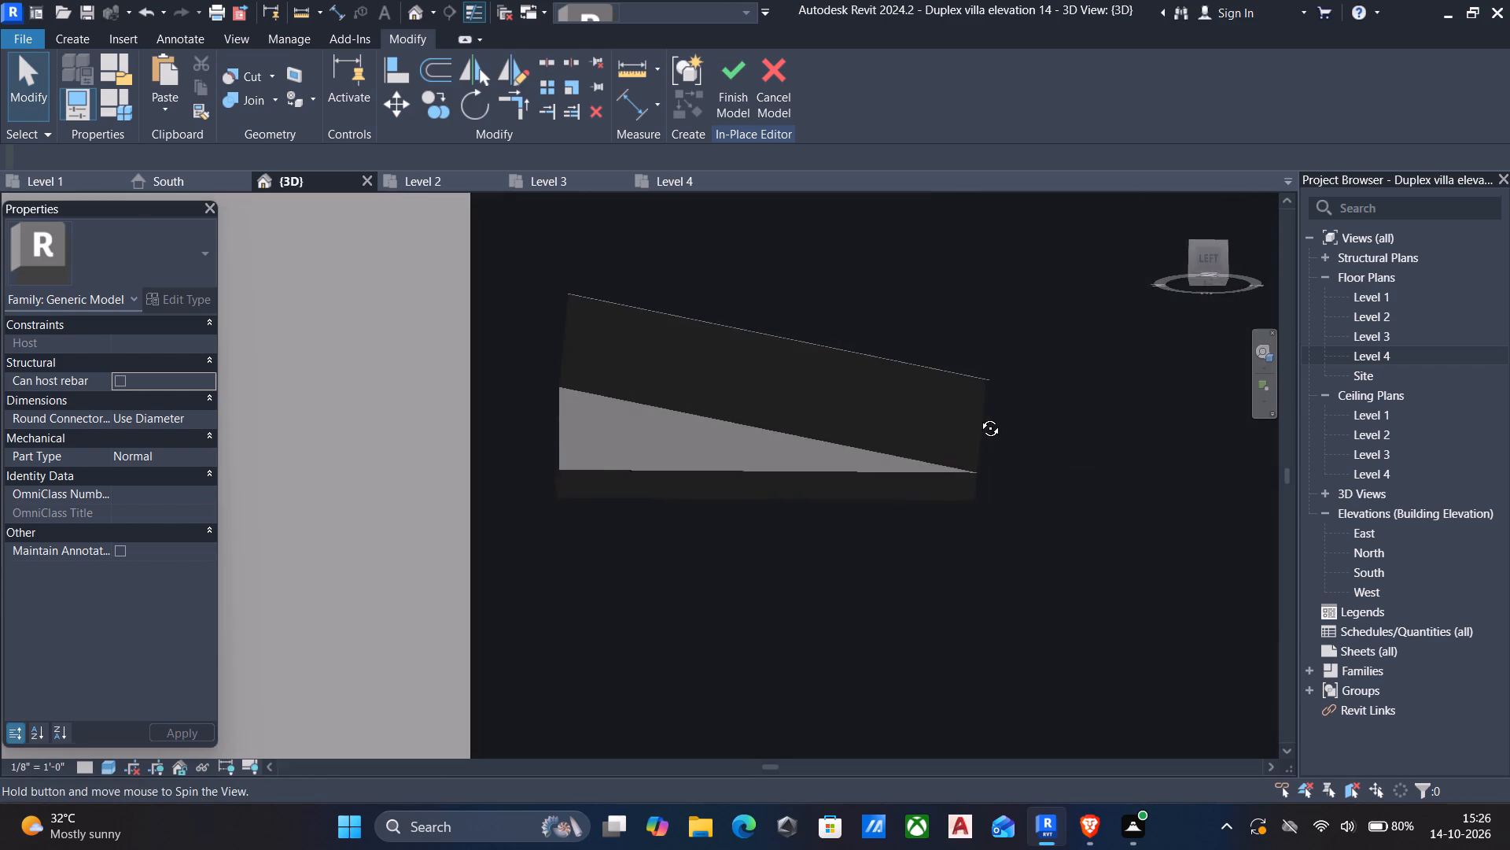
{"action": "middle_click_drag", "start_coordinate": [978, 416], "coordinate": [833, 368]}
{"action": "left_click", "coordinate": [921, 487]}
{"action": "left_click", "coordinate": [890, 427]}
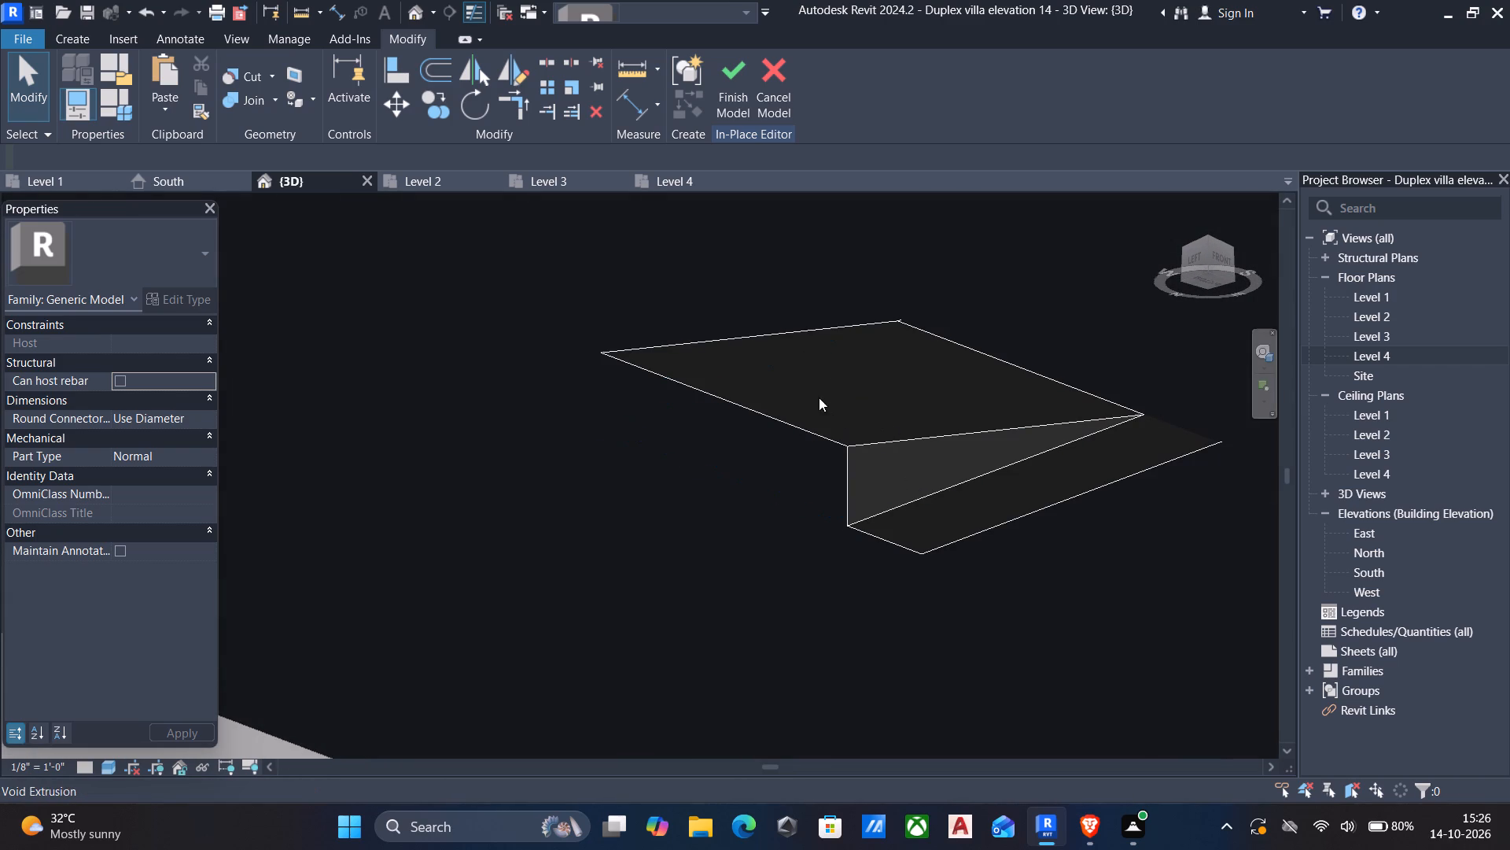
{"action": "left_click", "coordinate": [787, 336]}
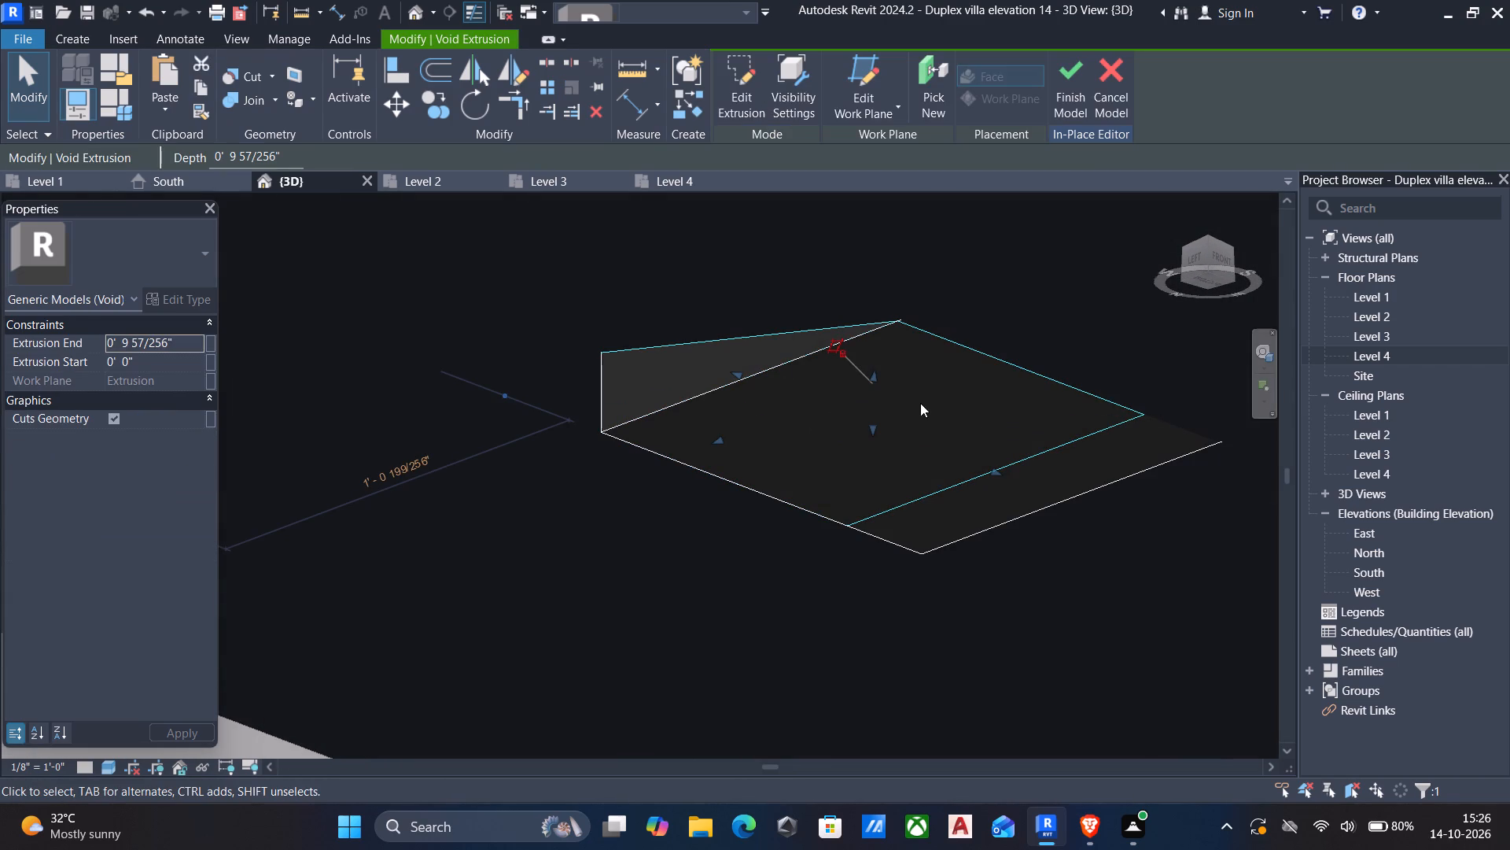
{"action": "left_click_drag", "start_coordinate": [990, 475], "coordinate": [1147, 557]}
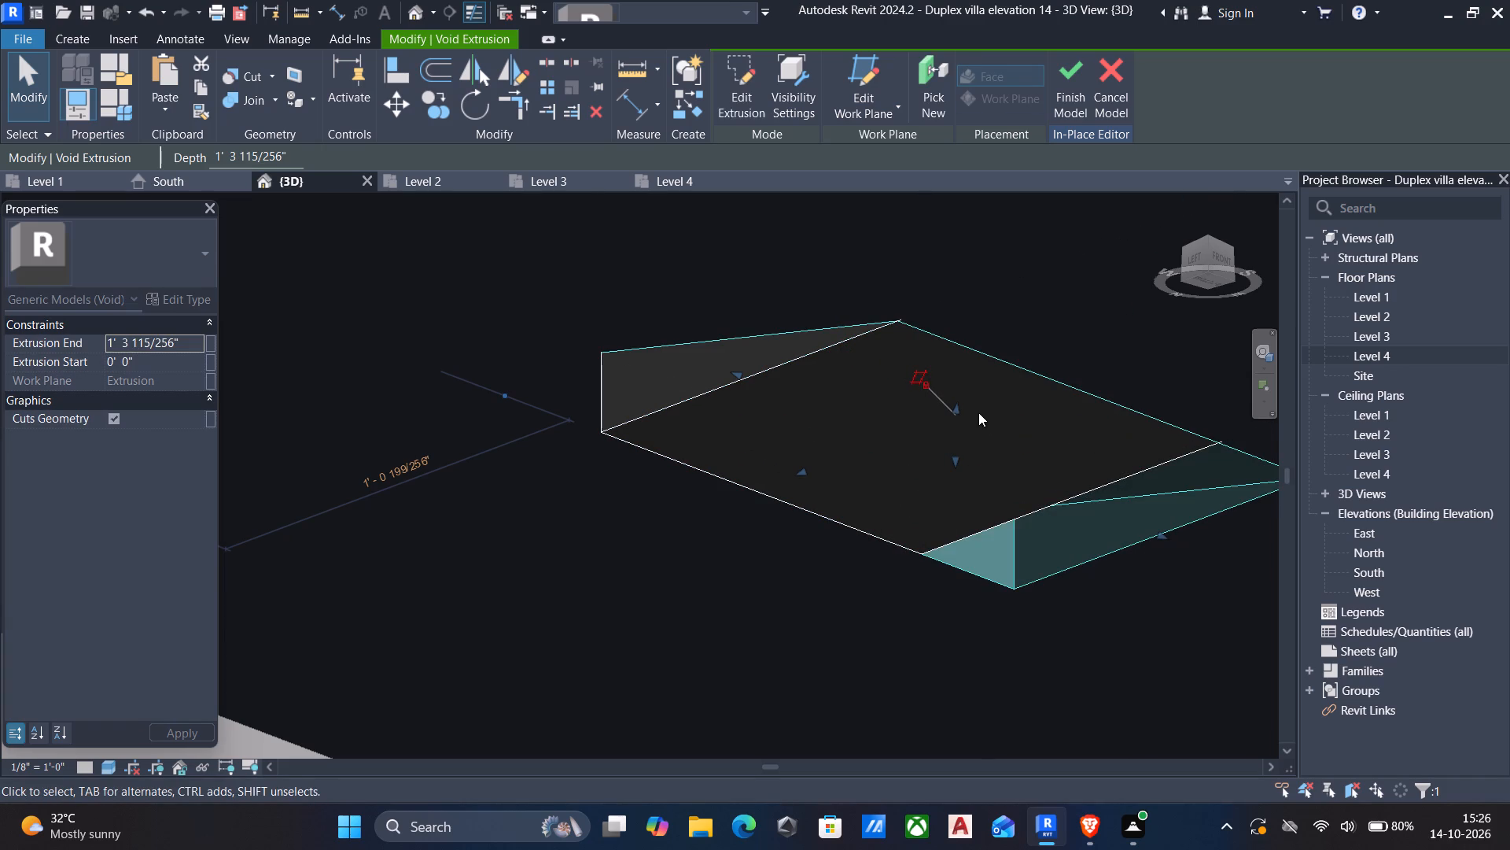
Pull the triangular void's sloped upper face slightly outward beyond the wall's cut edge.
{"action": "left_click_drag", "start_coordinate": [959, 409], "coordinate": [949, 386]}
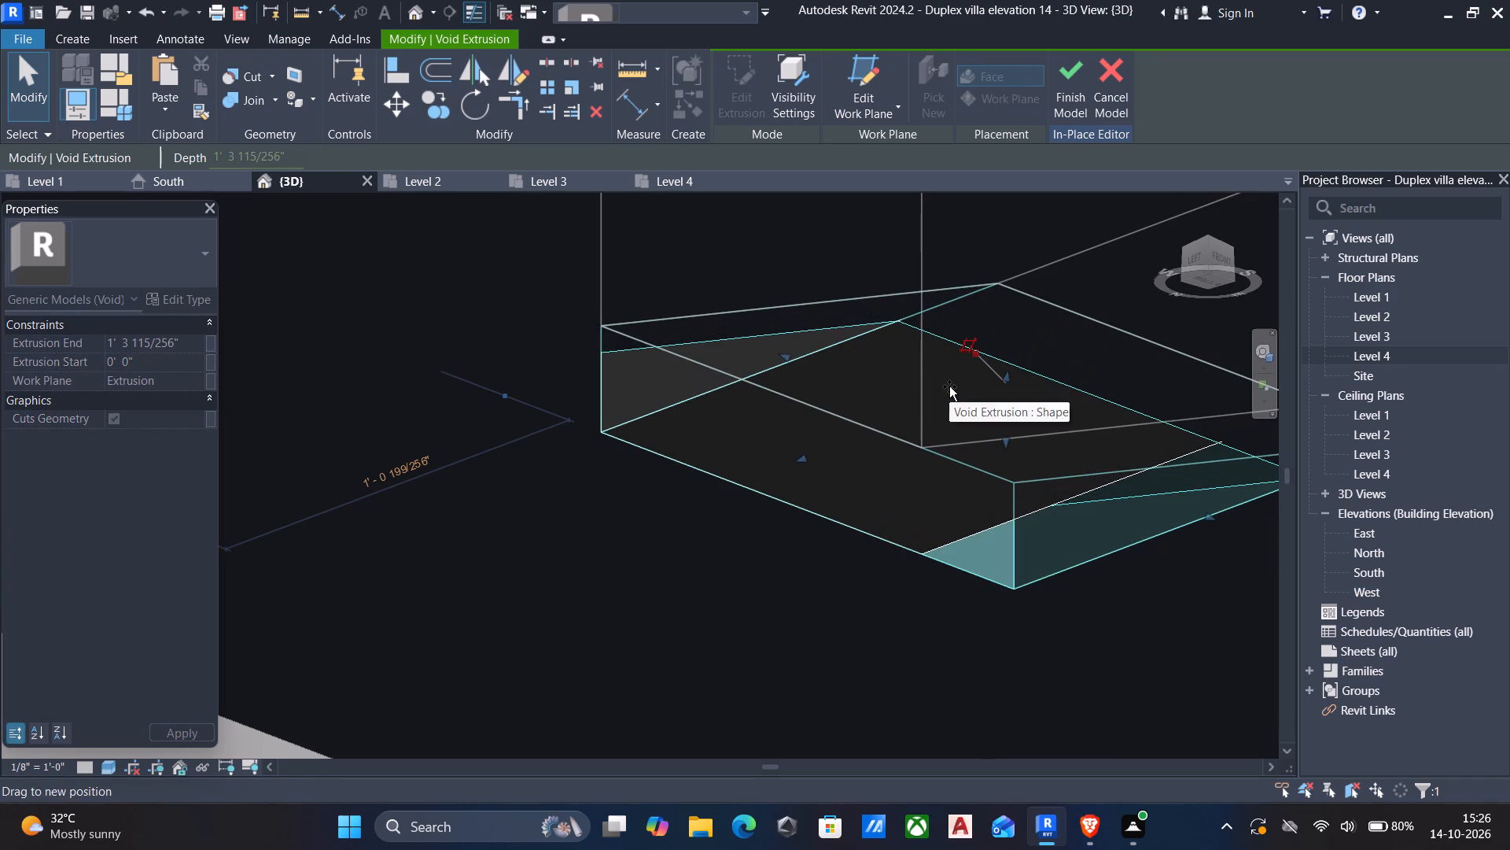
{"action": "left_click_drag", "start_coordinate": [949, 386], "coordinate": [938, 397]}
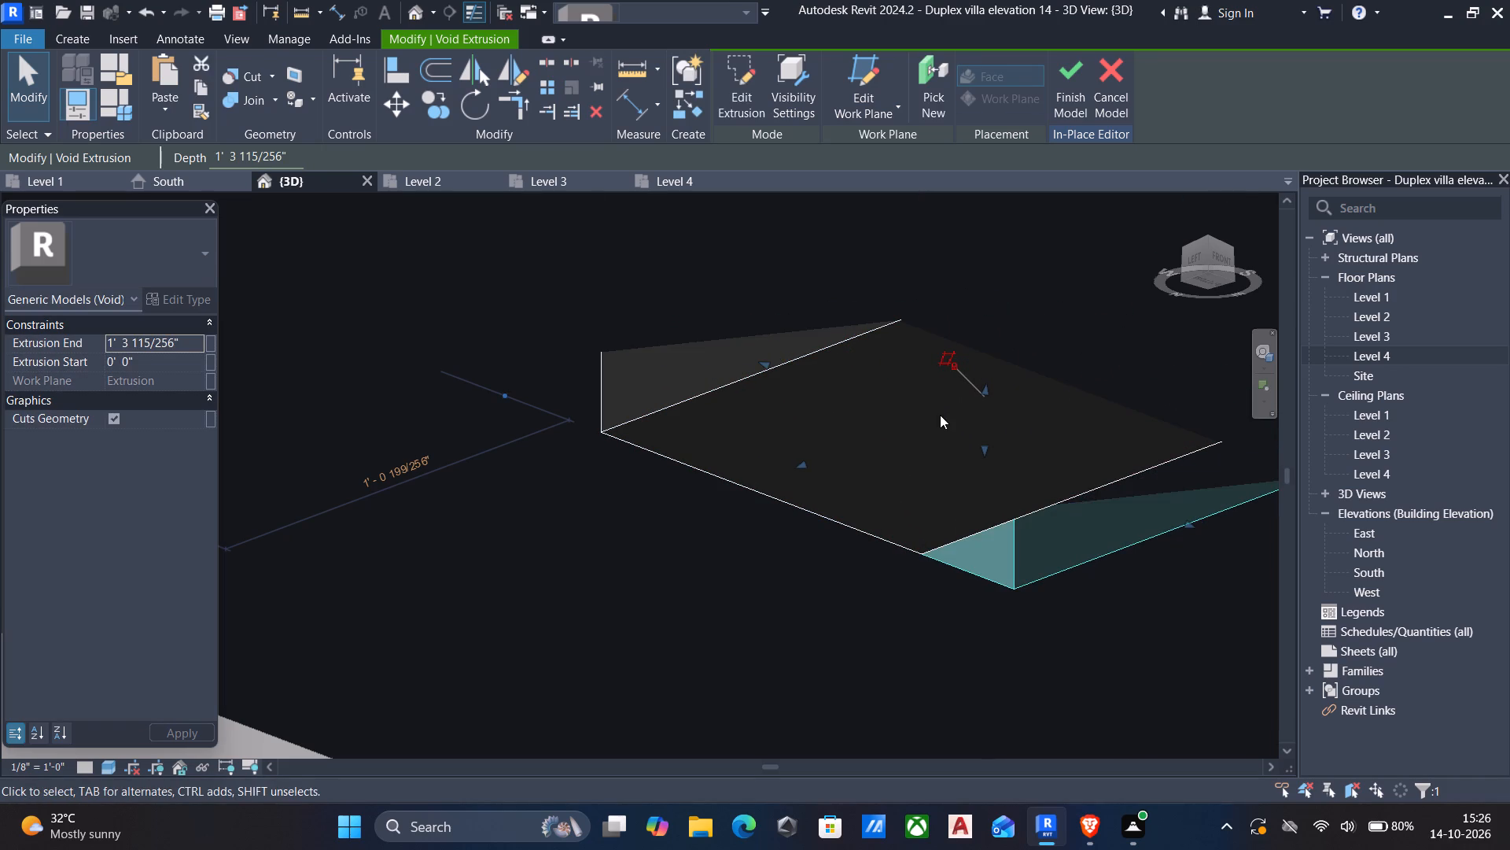
{"action": "key", "text": "Escape"}
Examine the underside of the main roof eaves beside the front projection for wall parts still showing.
{"action": "scroll", "coordinate": [947, 531], "scroll_direction": "down", "scroll_amount": 8}
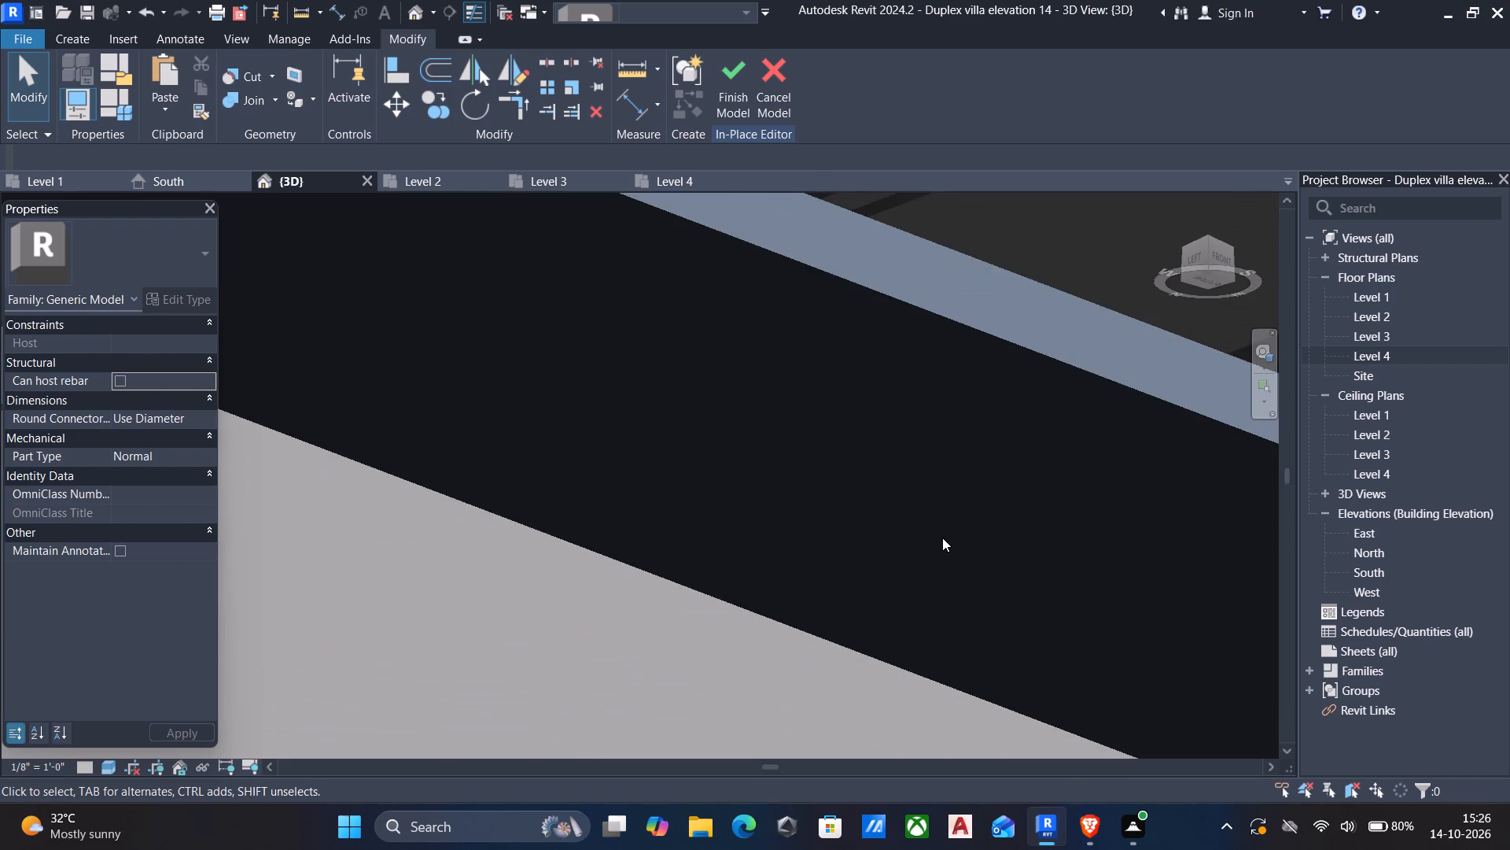
{"action": "scroll", "coordinate": [941, 539], "scroll_direction": "down", "scroll_amount": 9}
{"action": "middle_click_drag", "start_coordinate": [952, 571], "coordinate": [998, 581]}
{"action": "middle_click_drag", "start_coordinate": [1037, 601], "coordinate": [1028, 717], "text": "shift"}
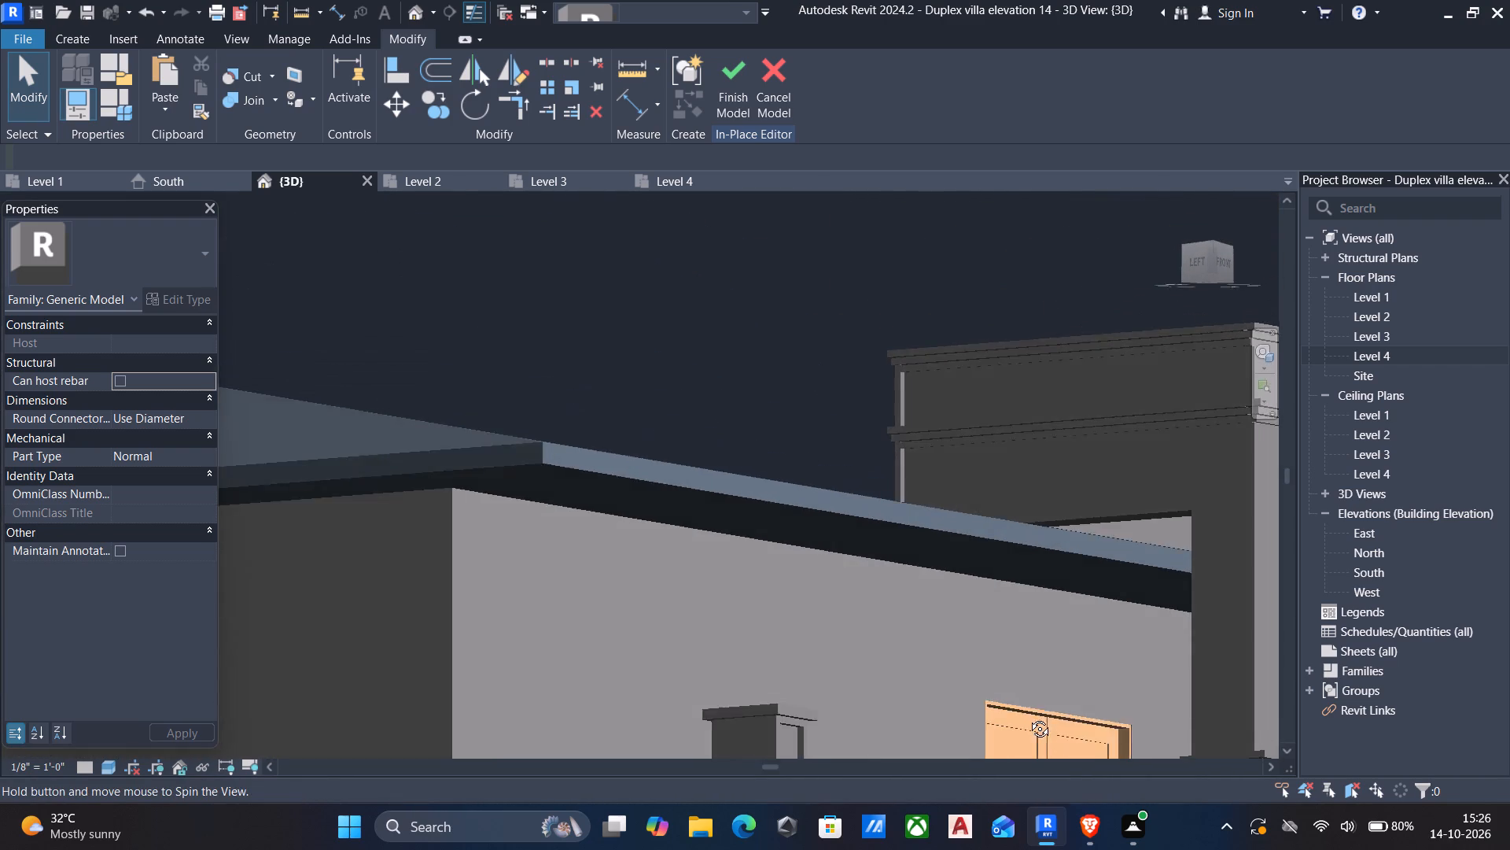
{"action": "middle_click_drag", "start_coordinate": [1028, 717], "coordinate": [1029, 728], "text": "shift"}
{"action": "scroll", "coordinate": [1037, 498], "scroll_direction": "up", "scroll_amount": 5}
{"action": "scroll", "coordinate": [965, 607], "scroll_direction": "up", "scroll_amount": 6}
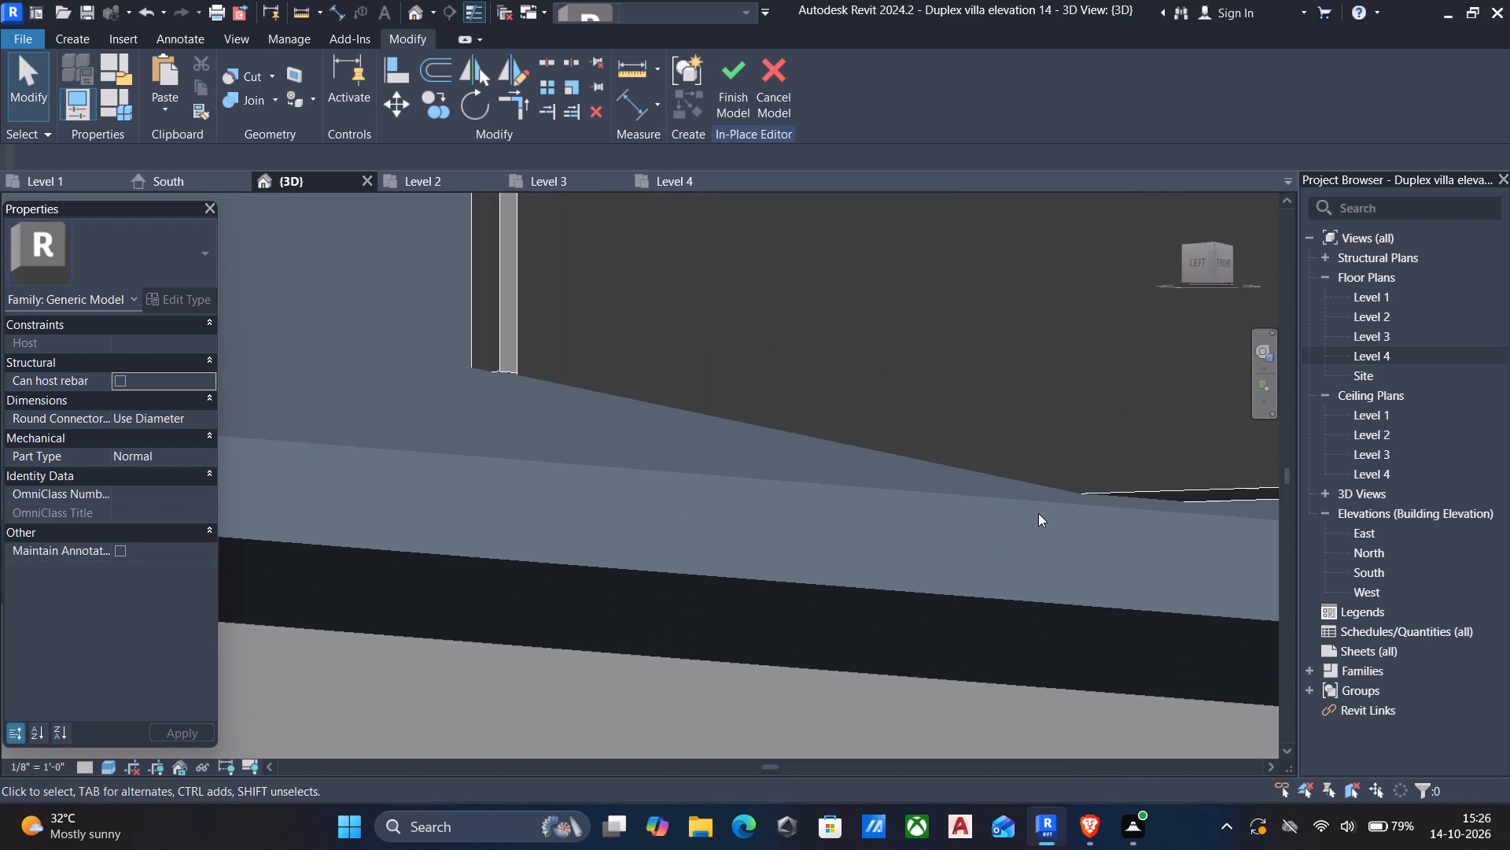
{"action": "scroll", "coordinate": [1040, 523], "scroll_direction": "down", "scroll_amount": 7}
{"action": "middle_click_drag", "start_coordinate": [1029, 597], "coordinate": [1066, 517], "text": "shift"}
{"action": "scroll", "coordinate": [1066, 517], "scroll_direction": "down", "scroll_amount": 6}
{"action": "scroll", "coordinate": [1139, 626], "scroll_direction": "up", "scroll_amount": 3}
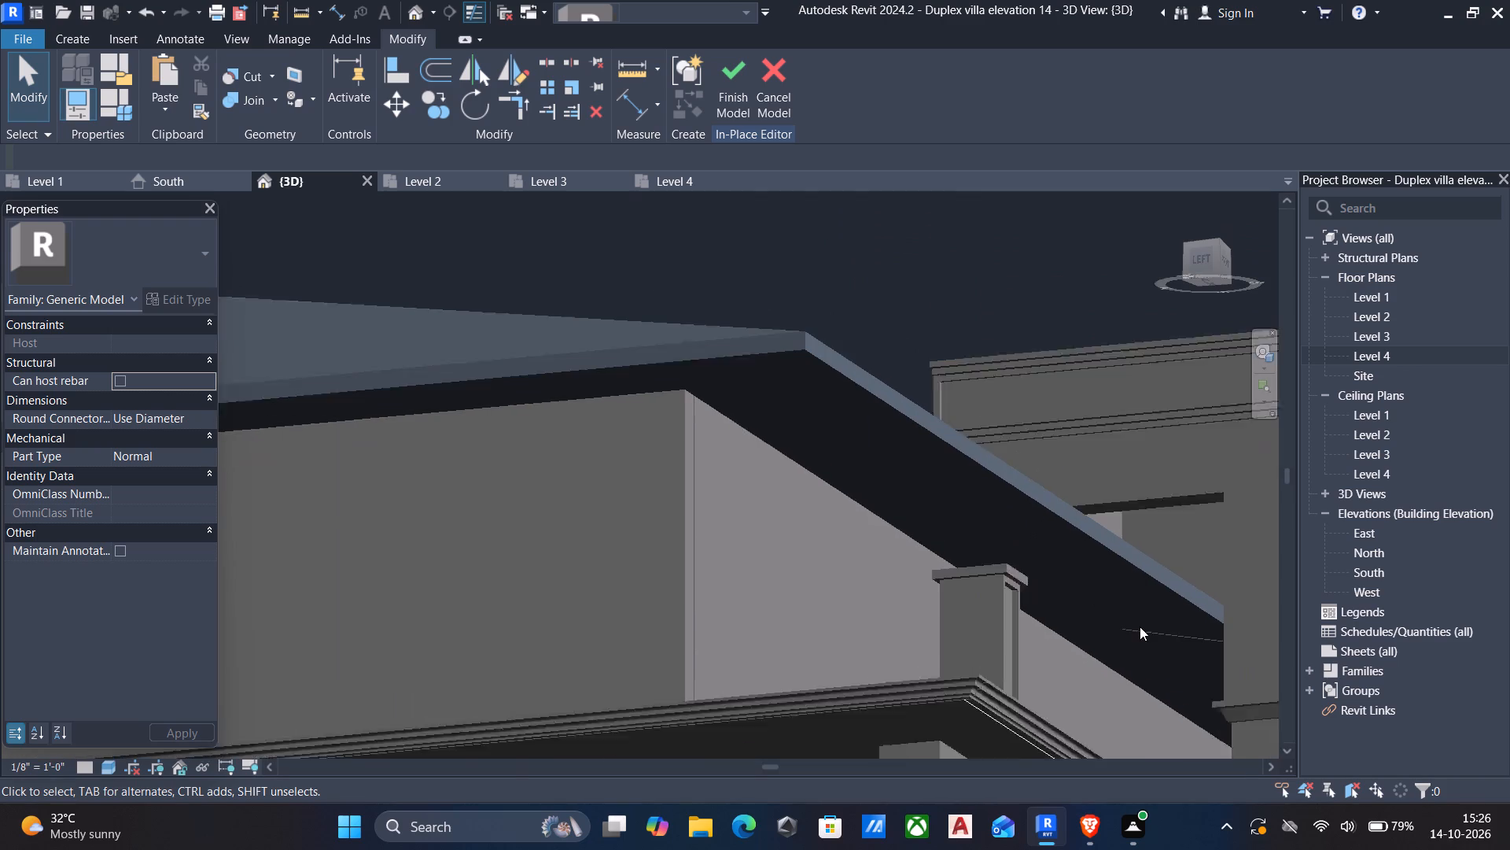
{"action": "scroll", "coordinate": [1140, 626], "scroll_direction": "up", "scroll_amount": 2}
{"action": "middle_click_drag", "start_coordinate": [1132, 615], "coordinate": [1162, 656], "text": "shift"}
{"action": "middle_click_drag", "start_coordinate": [1160, 649], "coordinate": [1097, 602]}
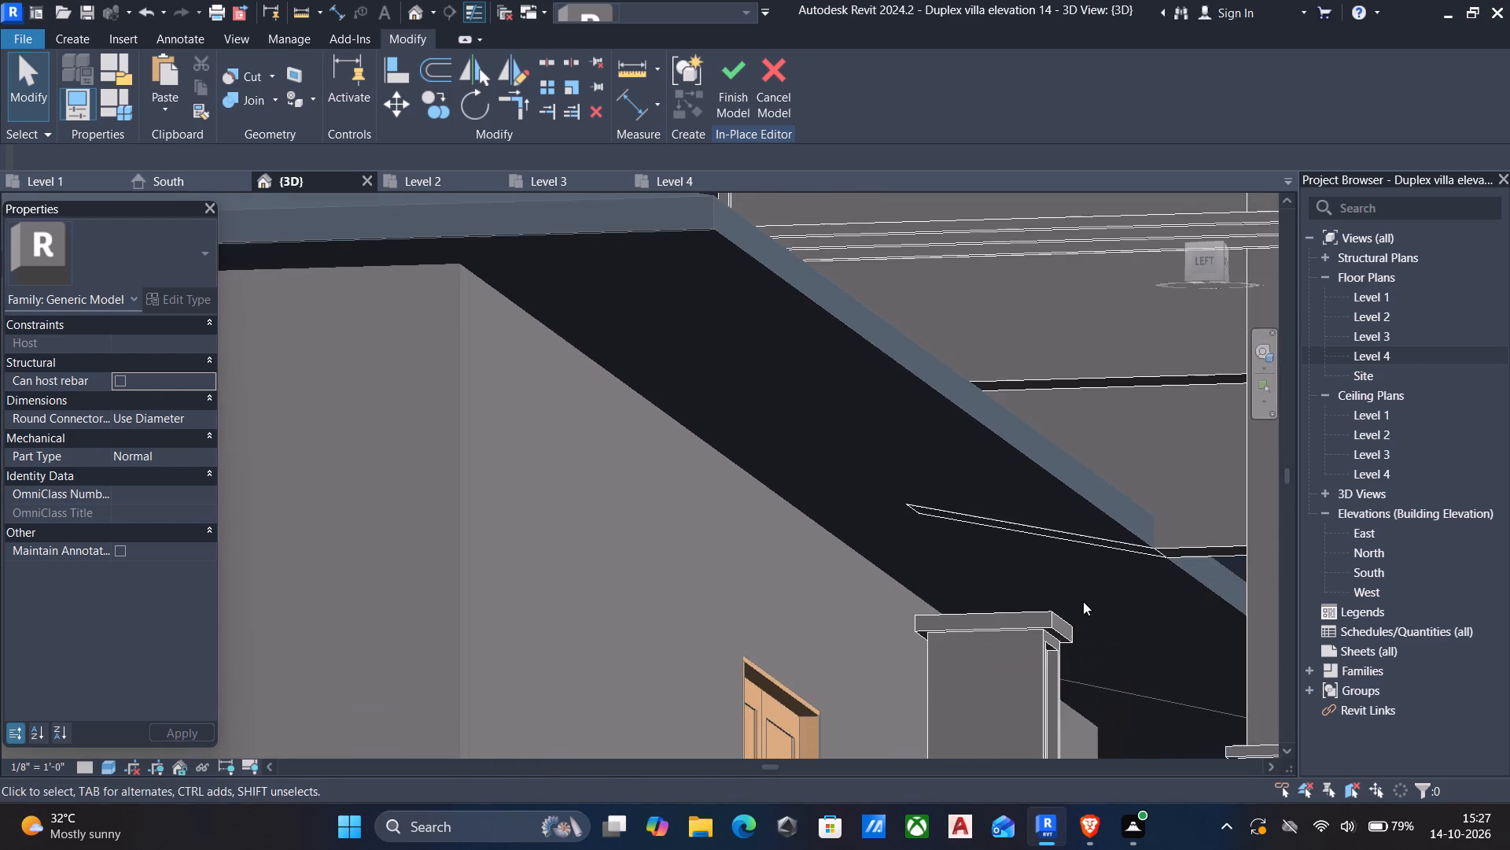
Finish the in-place editing of the front projection, keeping the triangular void cut in its side wall.
{"action": "scroll", "coordinate": [1060, 545], "scroll_direction": "up", "scroll_amount": 5}
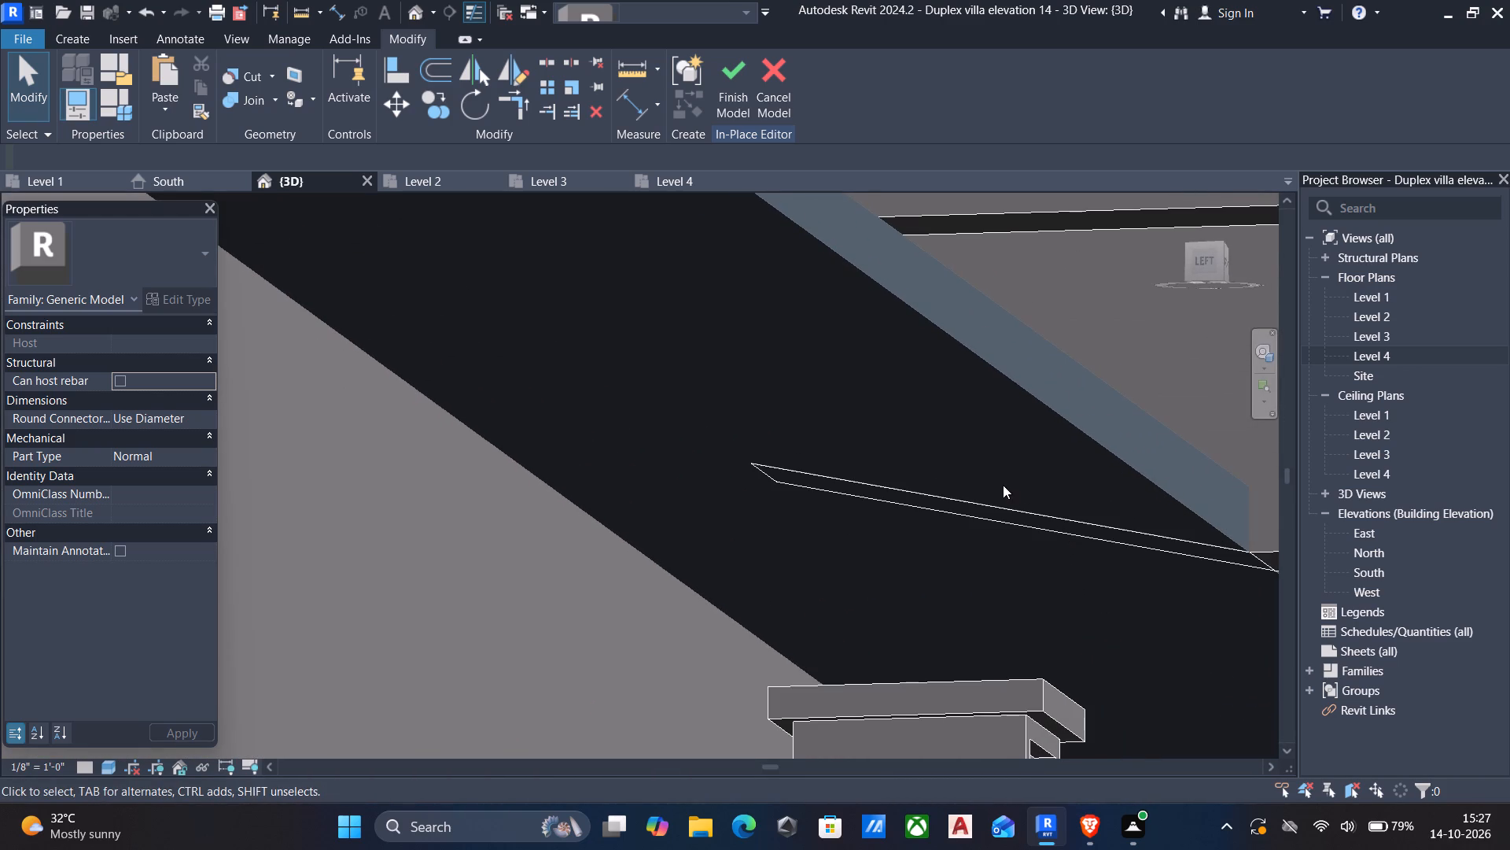
{"action": "left_click", "coordinate": [1007, 503]}
{"action": "left_click", "coordinate": [725, 69]}
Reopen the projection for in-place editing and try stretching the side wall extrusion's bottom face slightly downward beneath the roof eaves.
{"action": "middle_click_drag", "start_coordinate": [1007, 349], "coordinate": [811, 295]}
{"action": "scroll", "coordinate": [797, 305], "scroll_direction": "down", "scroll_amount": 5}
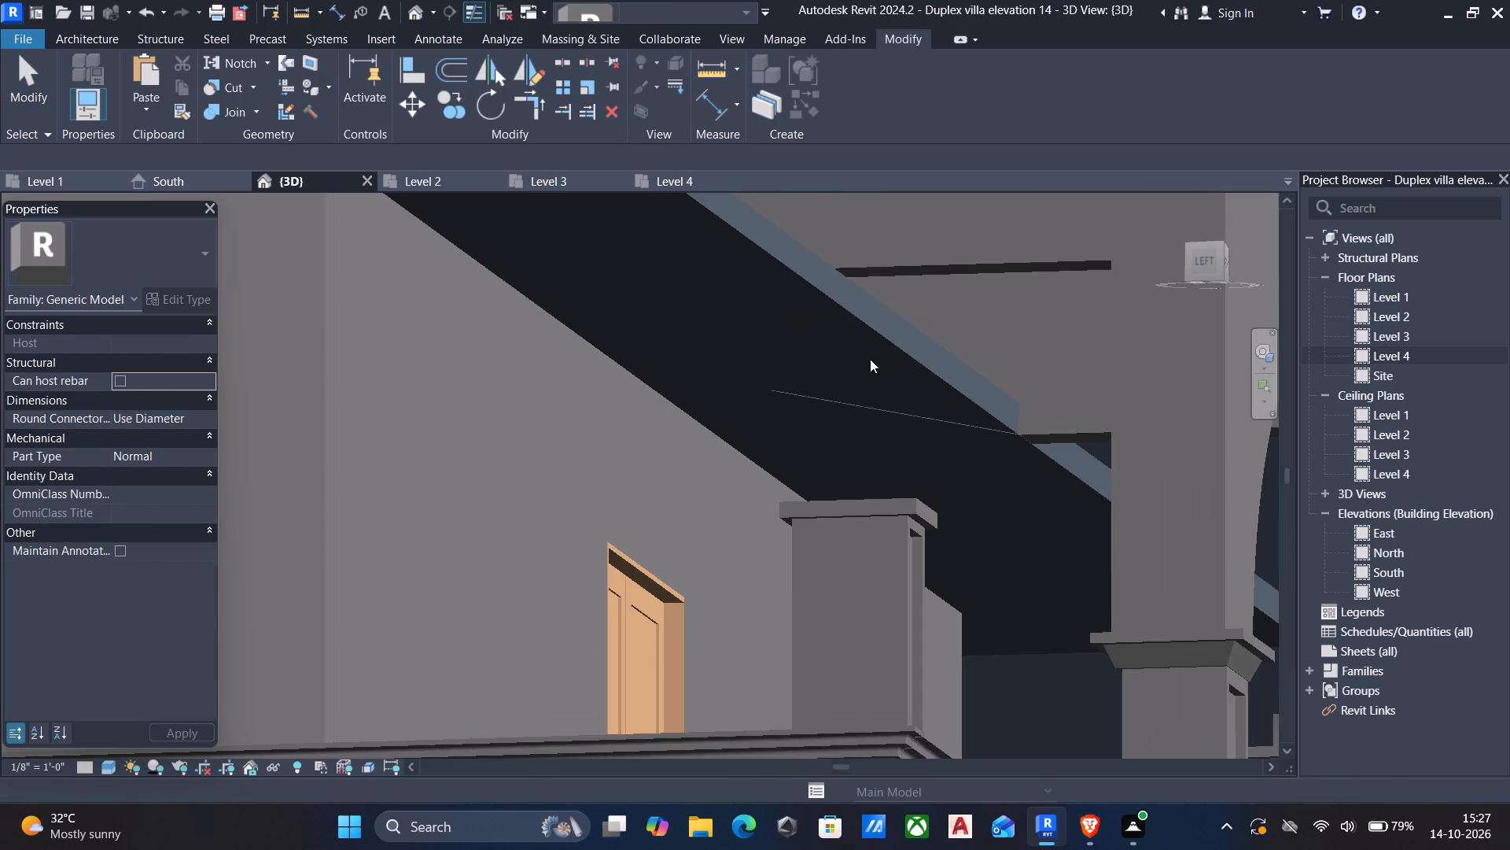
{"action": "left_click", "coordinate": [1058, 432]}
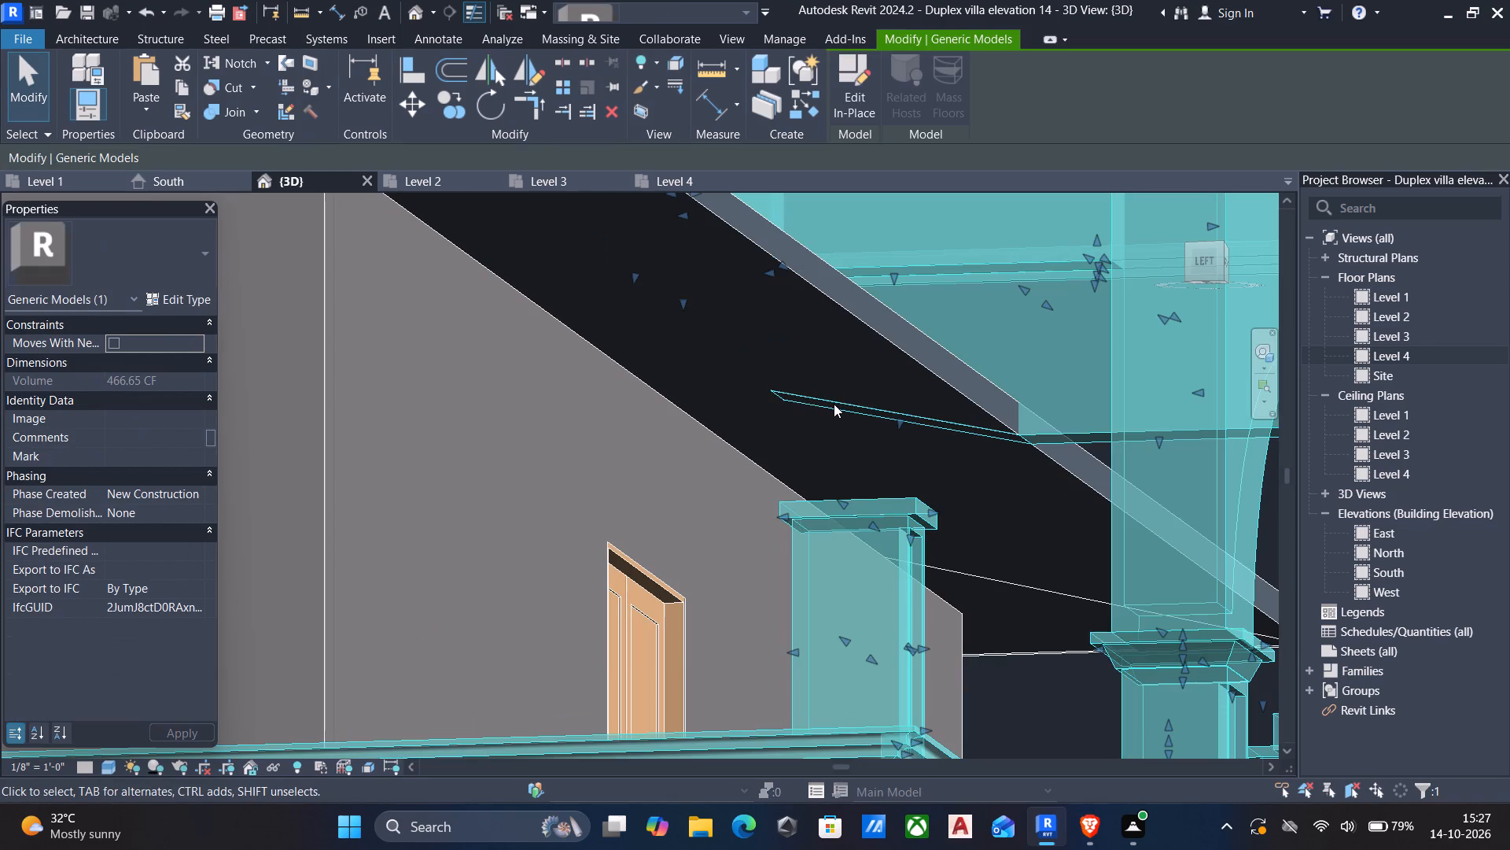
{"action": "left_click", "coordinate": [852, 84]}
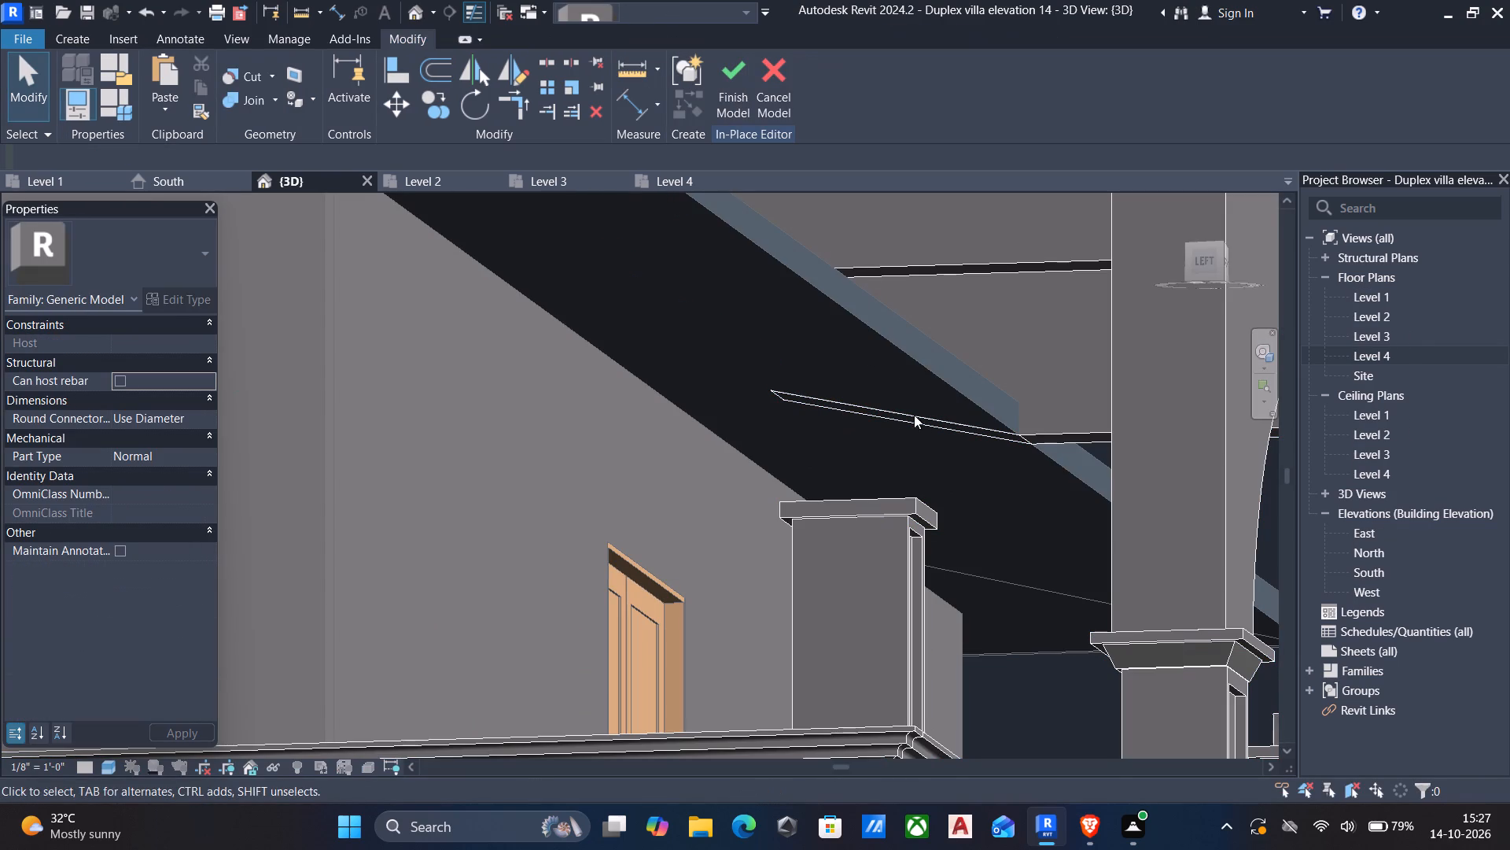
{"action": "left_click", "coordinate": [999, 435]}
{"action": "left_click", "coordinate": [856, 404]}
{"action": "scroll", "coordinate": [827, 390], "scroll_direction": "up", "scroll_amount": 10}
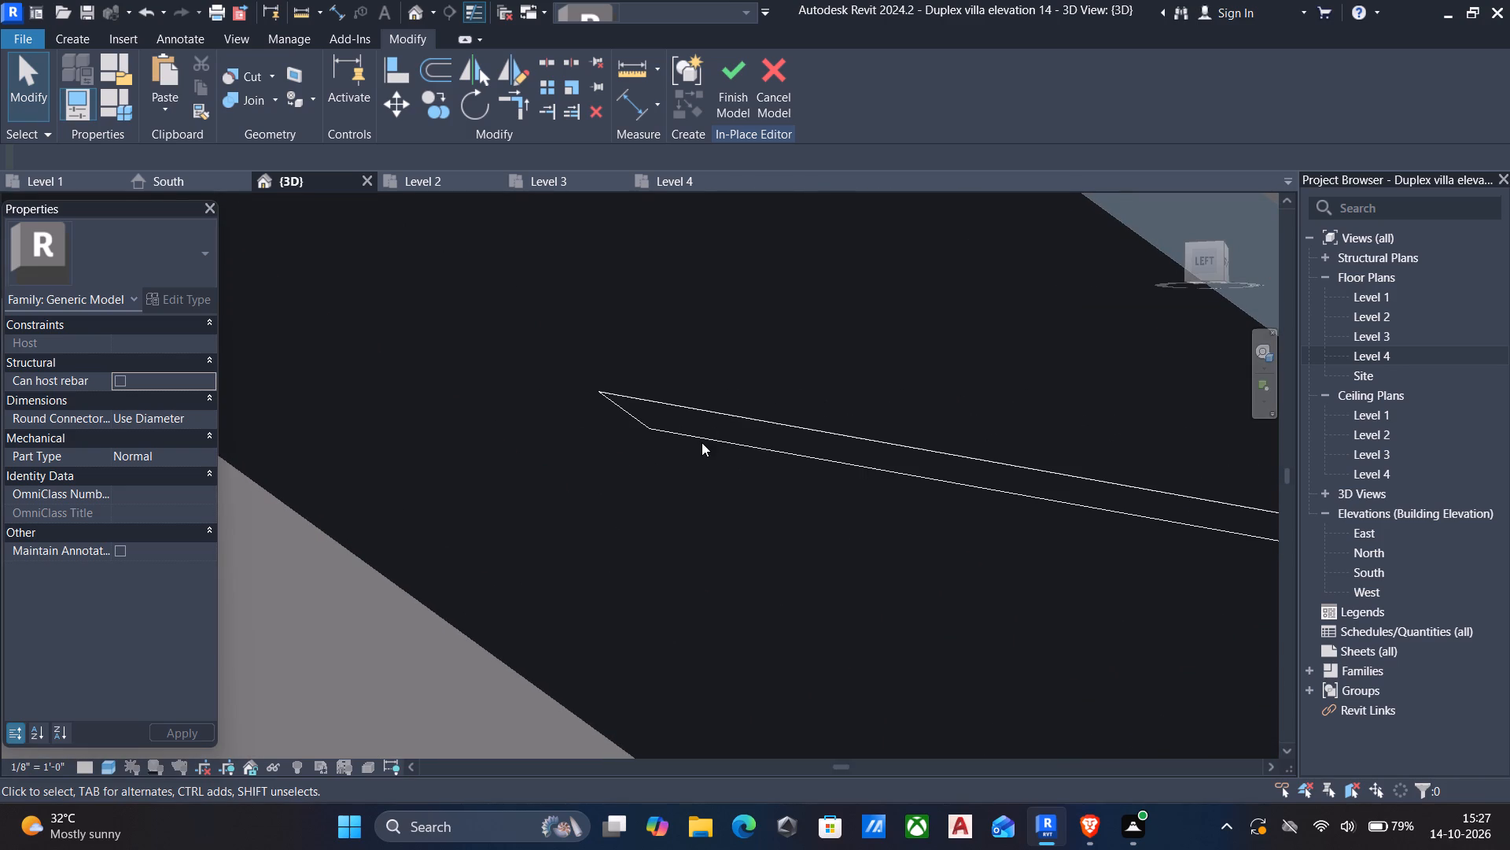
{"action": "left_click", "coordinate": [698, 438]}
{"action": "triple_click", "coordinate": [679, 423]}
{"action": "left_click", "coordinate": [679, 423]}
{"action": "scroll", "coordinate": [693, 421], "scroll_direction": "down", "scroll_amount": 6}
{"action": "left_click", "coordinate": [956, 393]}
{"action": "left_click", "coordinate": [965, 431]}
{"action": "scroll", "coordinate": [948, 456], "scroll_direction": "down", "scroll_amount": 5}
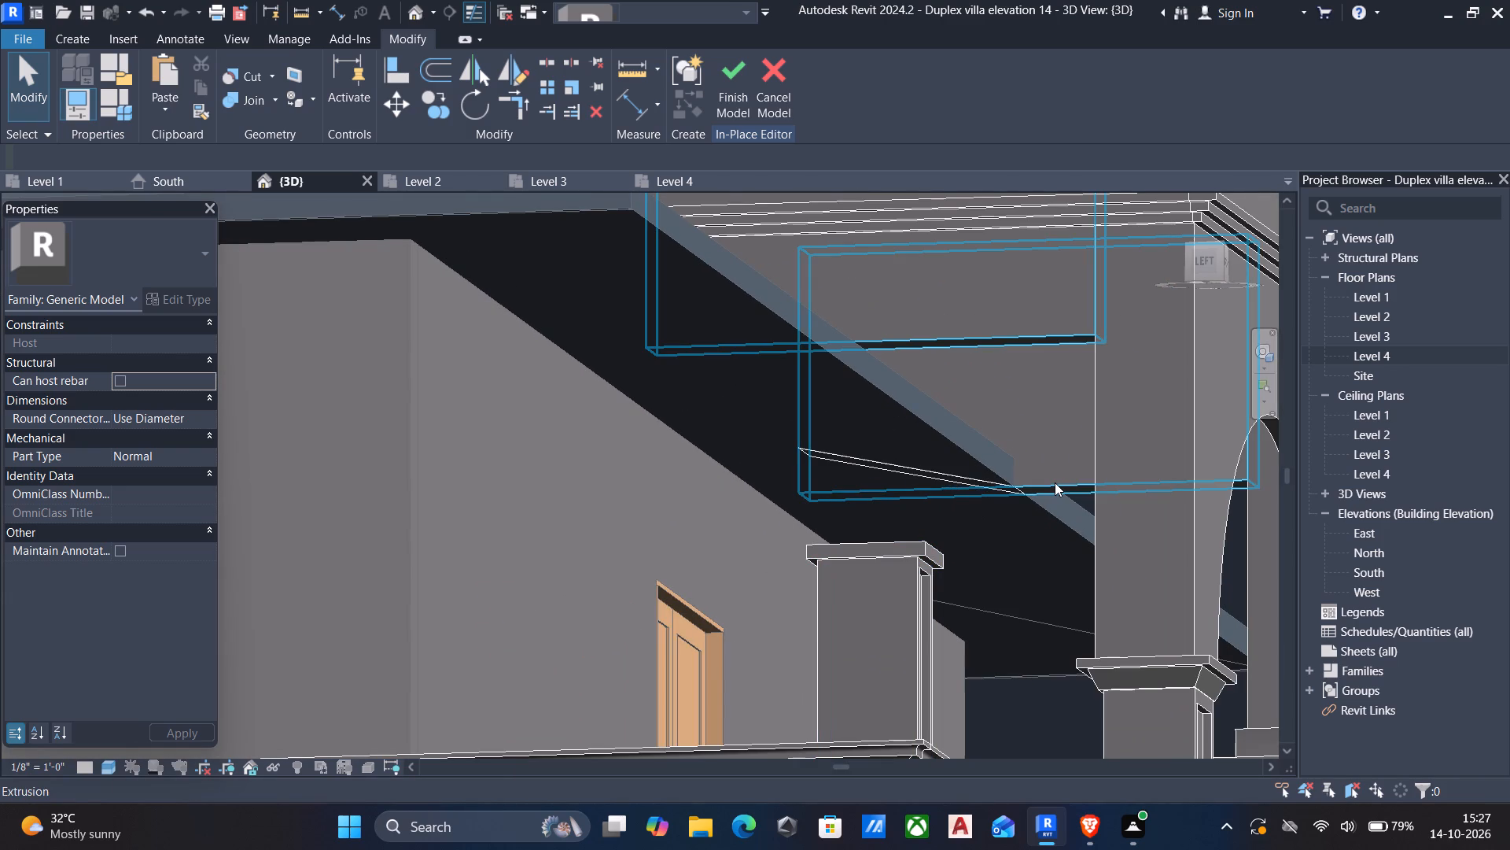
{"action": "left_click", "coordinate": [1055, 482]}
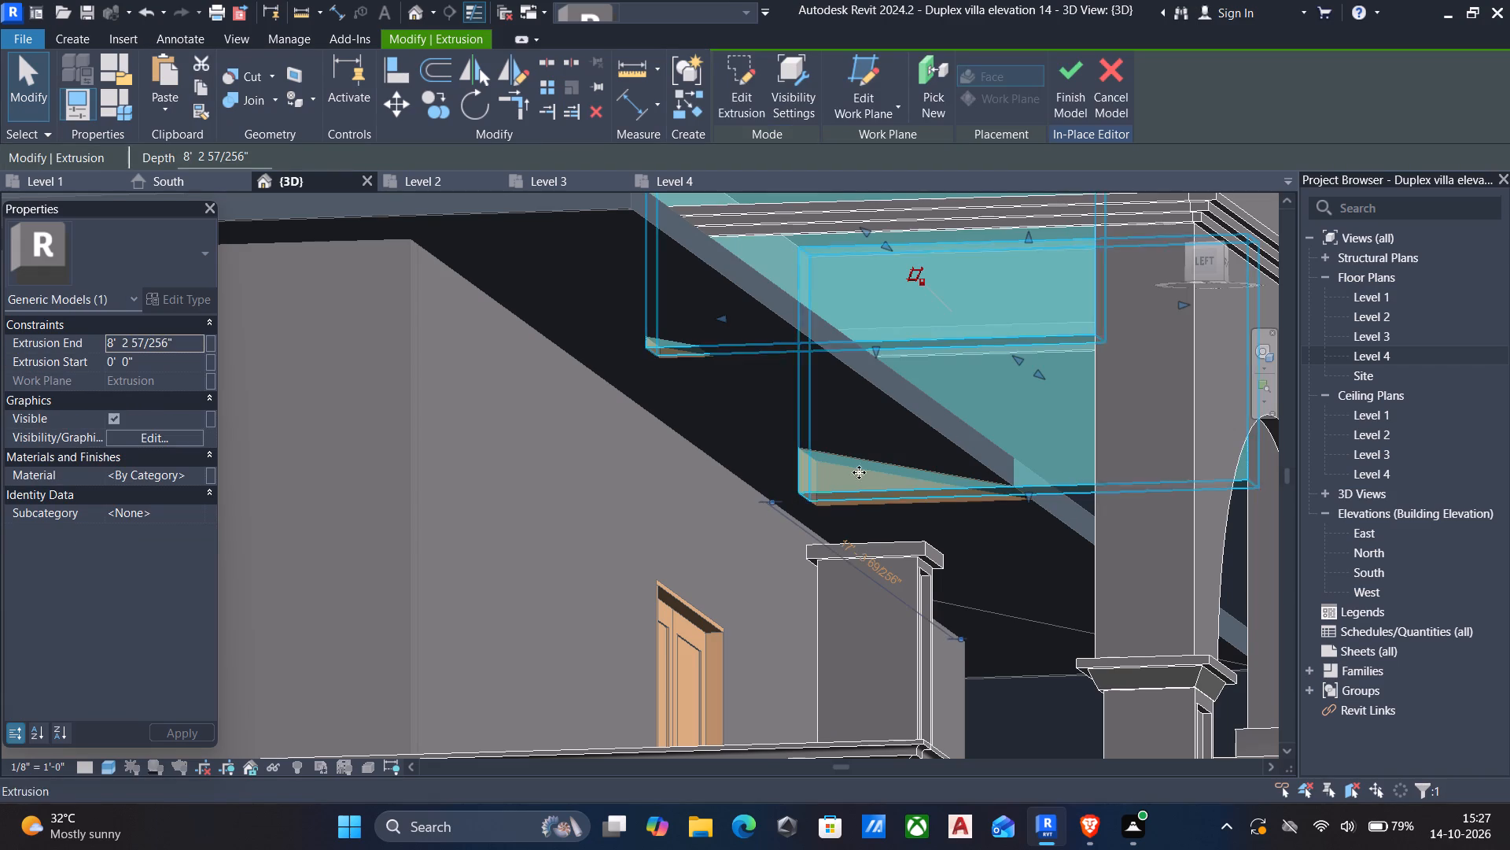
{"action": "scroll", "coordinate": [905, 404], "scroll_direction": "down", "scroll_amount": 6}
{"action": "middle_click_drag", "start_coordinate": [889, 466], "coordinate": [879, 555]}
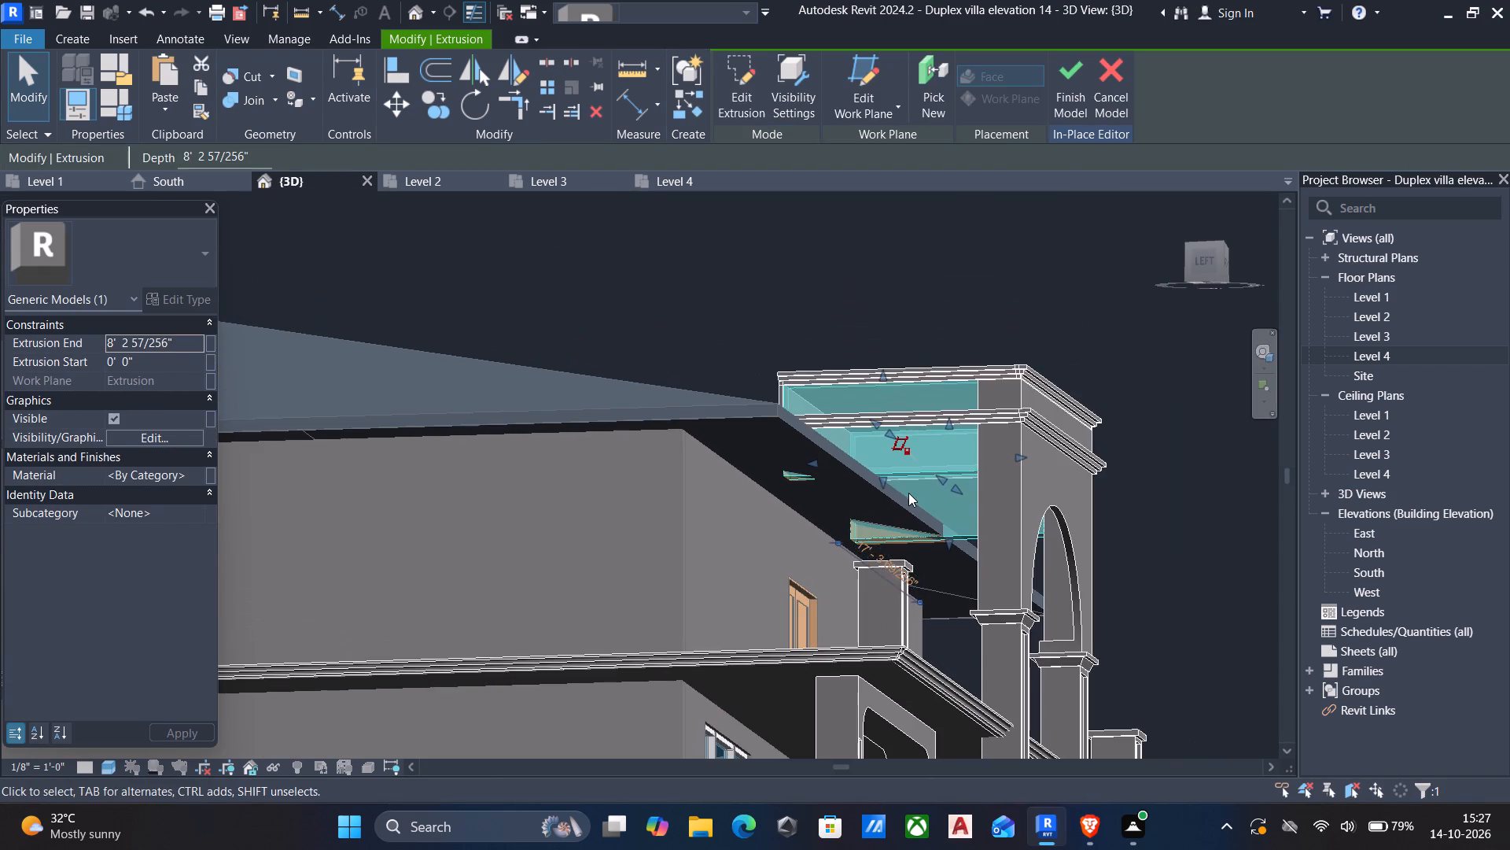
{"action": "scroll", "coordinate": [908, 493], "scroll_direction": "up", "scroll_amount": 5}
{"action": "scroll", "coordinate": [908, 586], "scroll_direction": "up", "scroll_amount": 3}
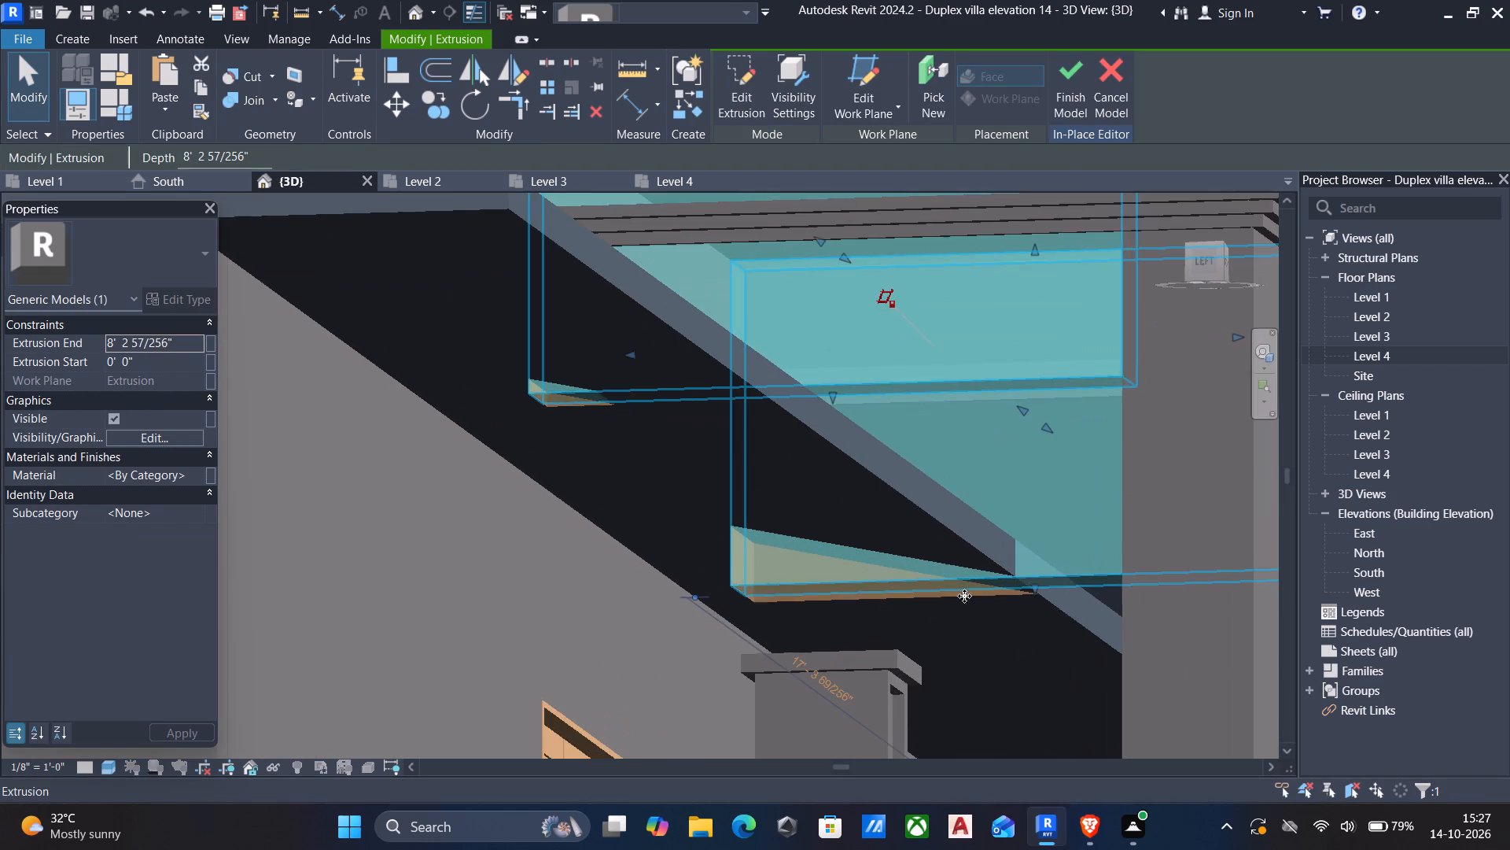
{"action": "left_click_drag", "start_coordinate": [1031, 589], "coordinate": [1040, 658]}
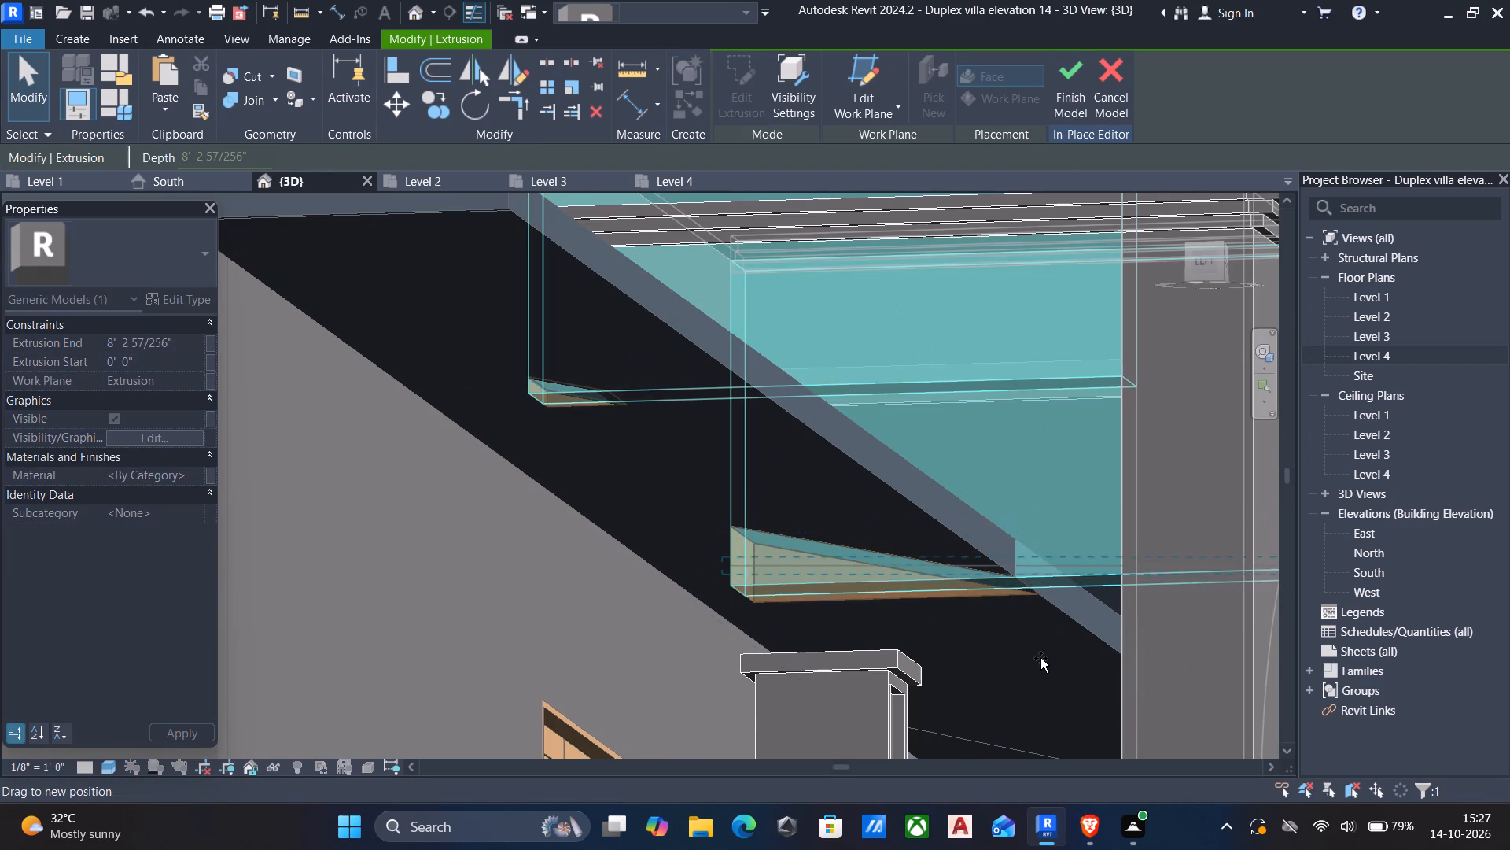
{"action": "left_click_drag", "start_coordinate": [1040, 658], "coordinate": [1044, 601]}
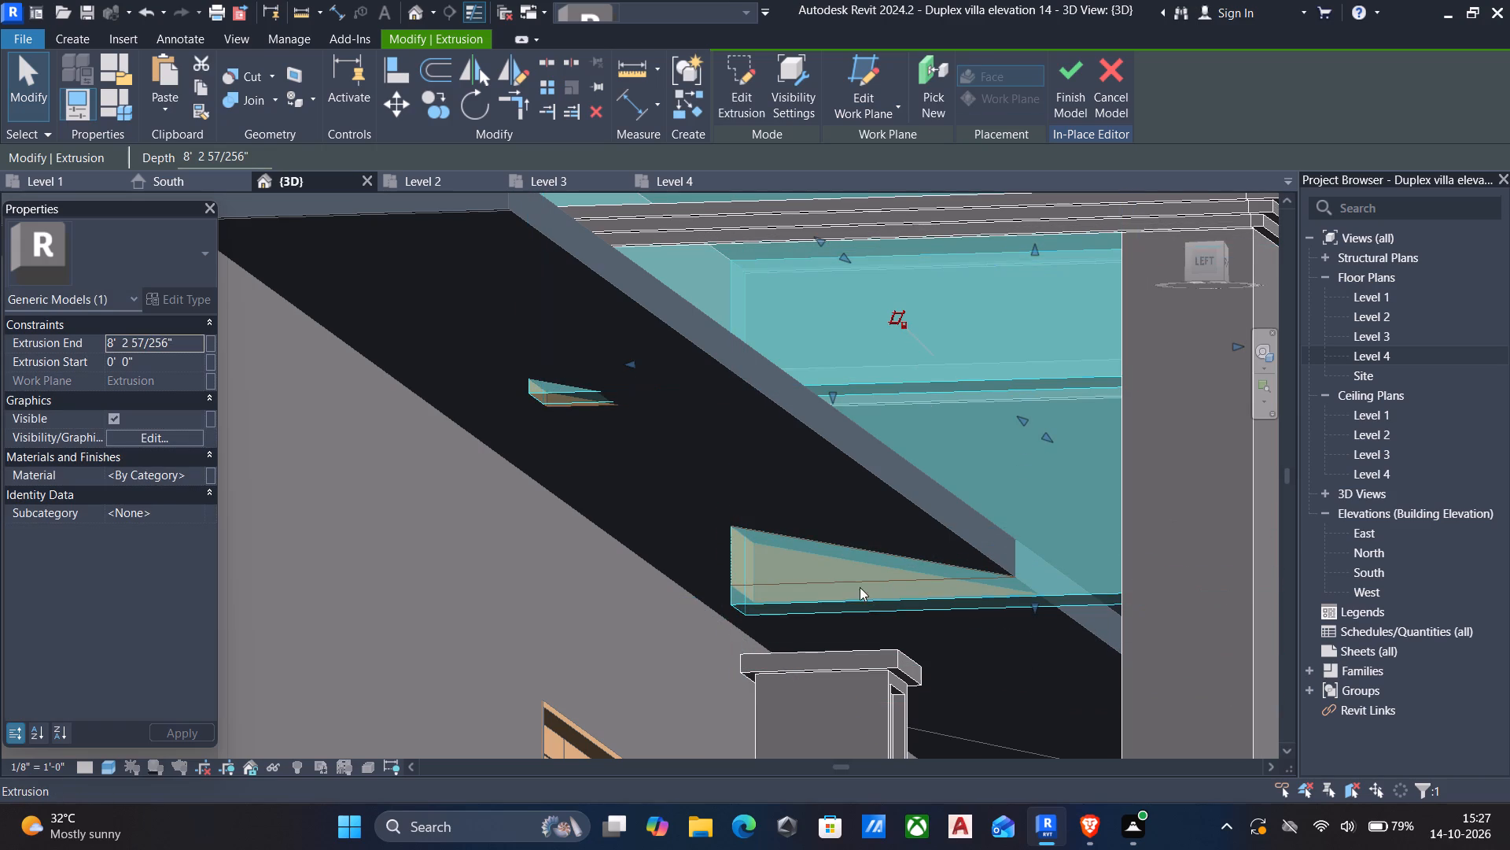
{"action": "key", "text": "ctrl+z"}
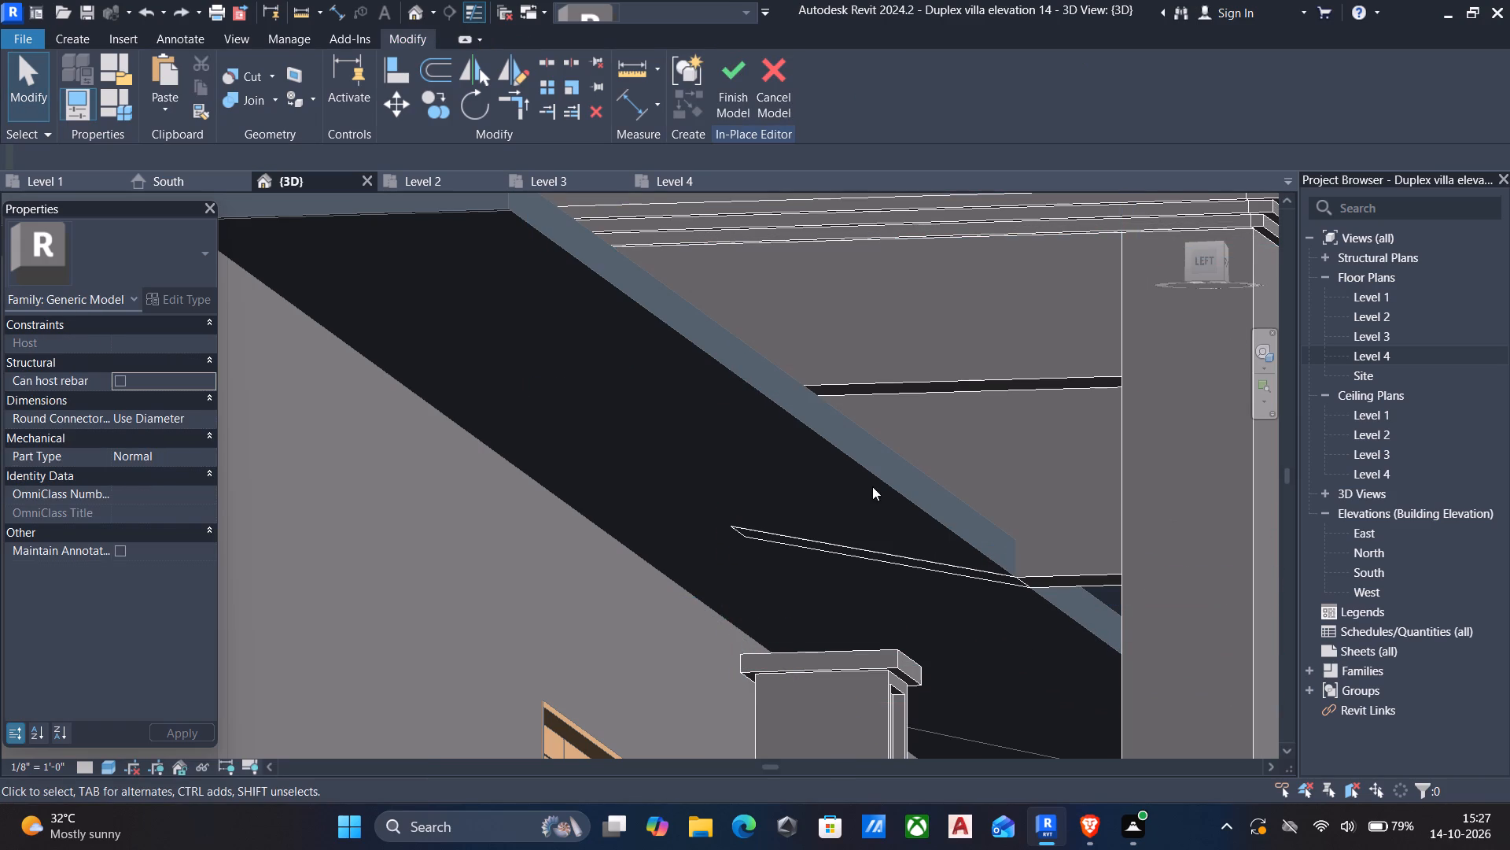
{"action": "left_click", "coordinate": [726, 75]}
Examine the whole villa and its arched projection from the side, the corners and straight from the front.
{"action": "scroll", "coordinate": [746, 201], "scroll_direction": "down", "scroll_amount": 19}
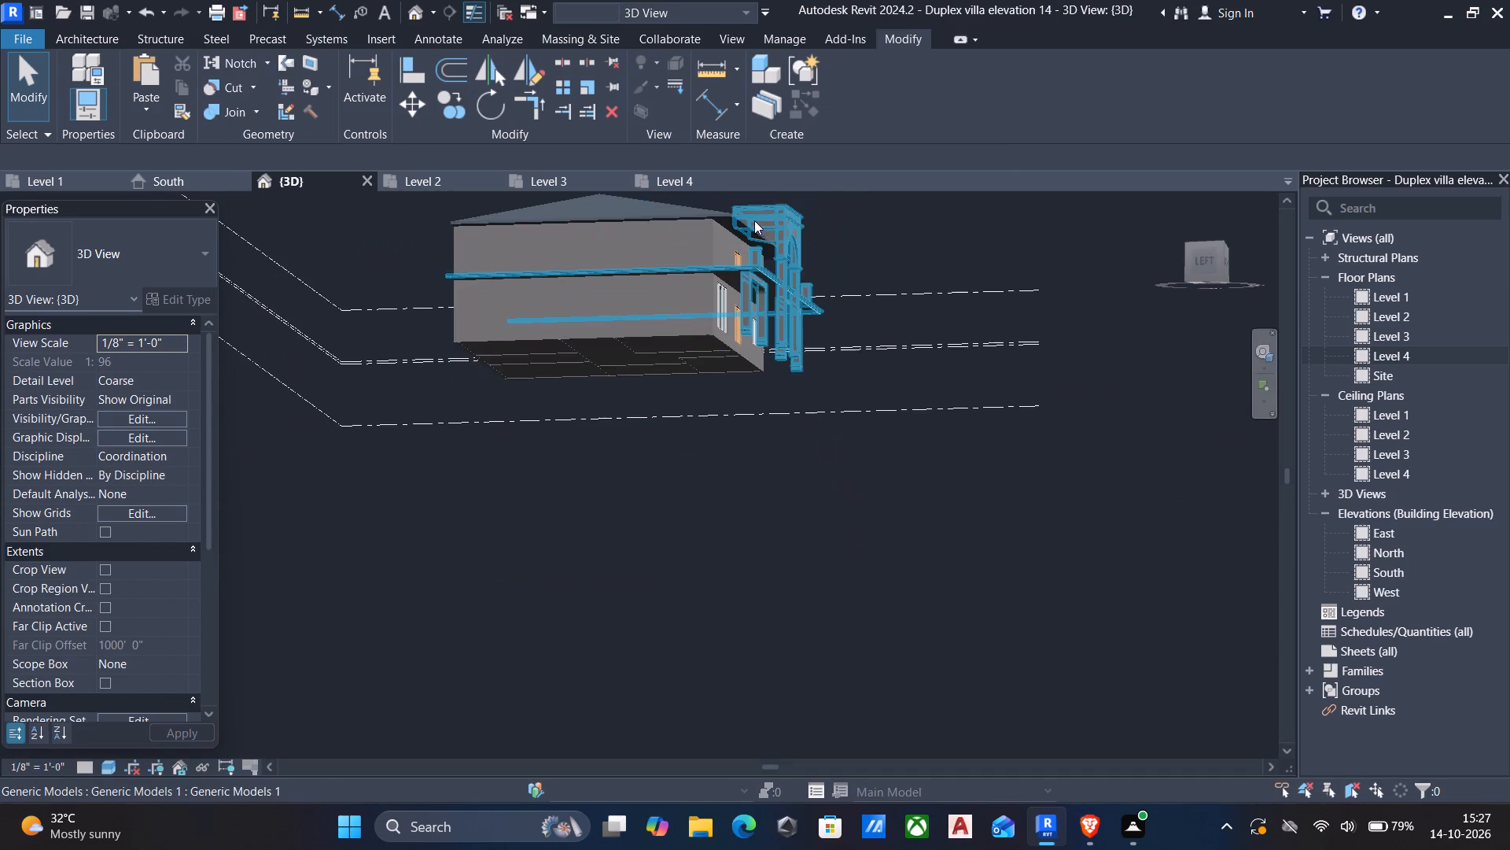
{"action": "middle_click_drag", "start_coordinate": [879, 354], "coordinate": [691, 497], "text": "shift"}
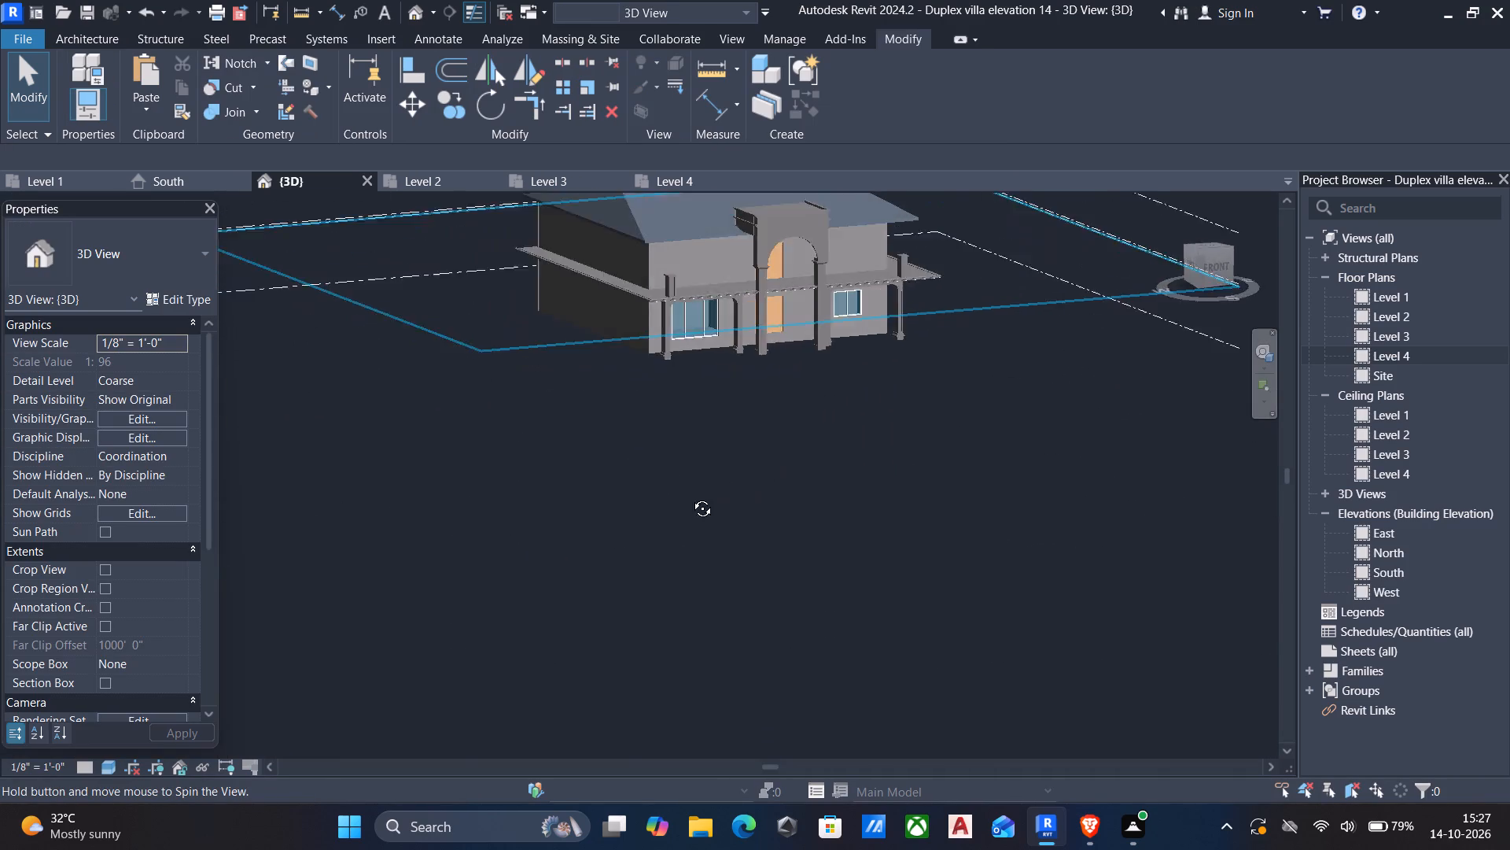
{"action": "middle_click_drag", "start_coordinate": [691, 497], "coordinate": [678, 447], "text": "shift"}
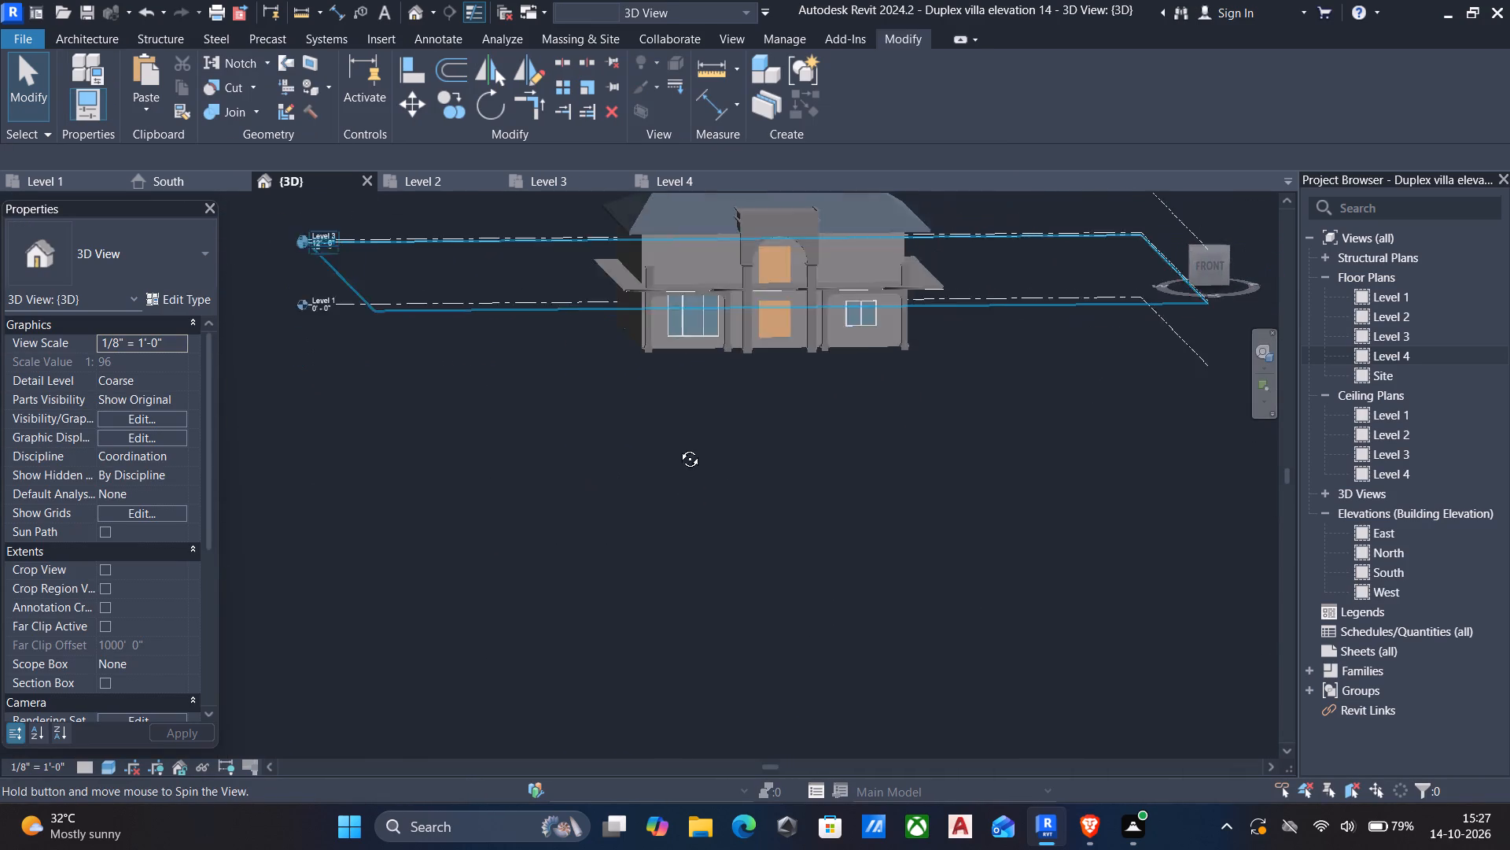
{"action": "middle_click_drag", "start_coordinate": [678, 447], "coordinate": [552, 445], "text": "shift"}
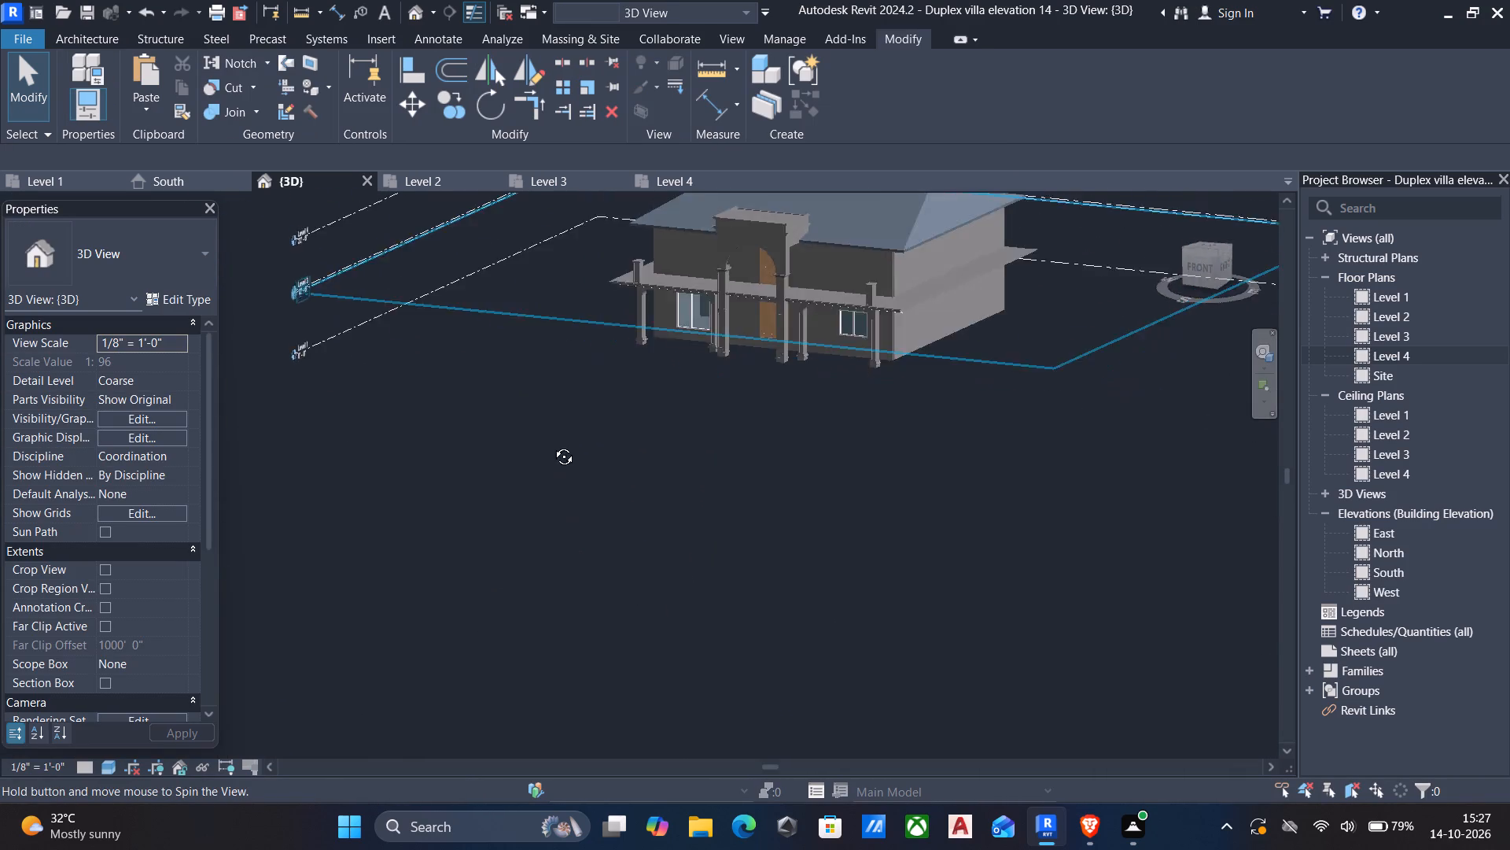
{"action": "middle_click_drag", "start_coordinate": [552, 445], "coordinate": [634, 409], "text": "shift"}
{"action": "middle_click", "coordinate": [634, 409], "text": "shift"}
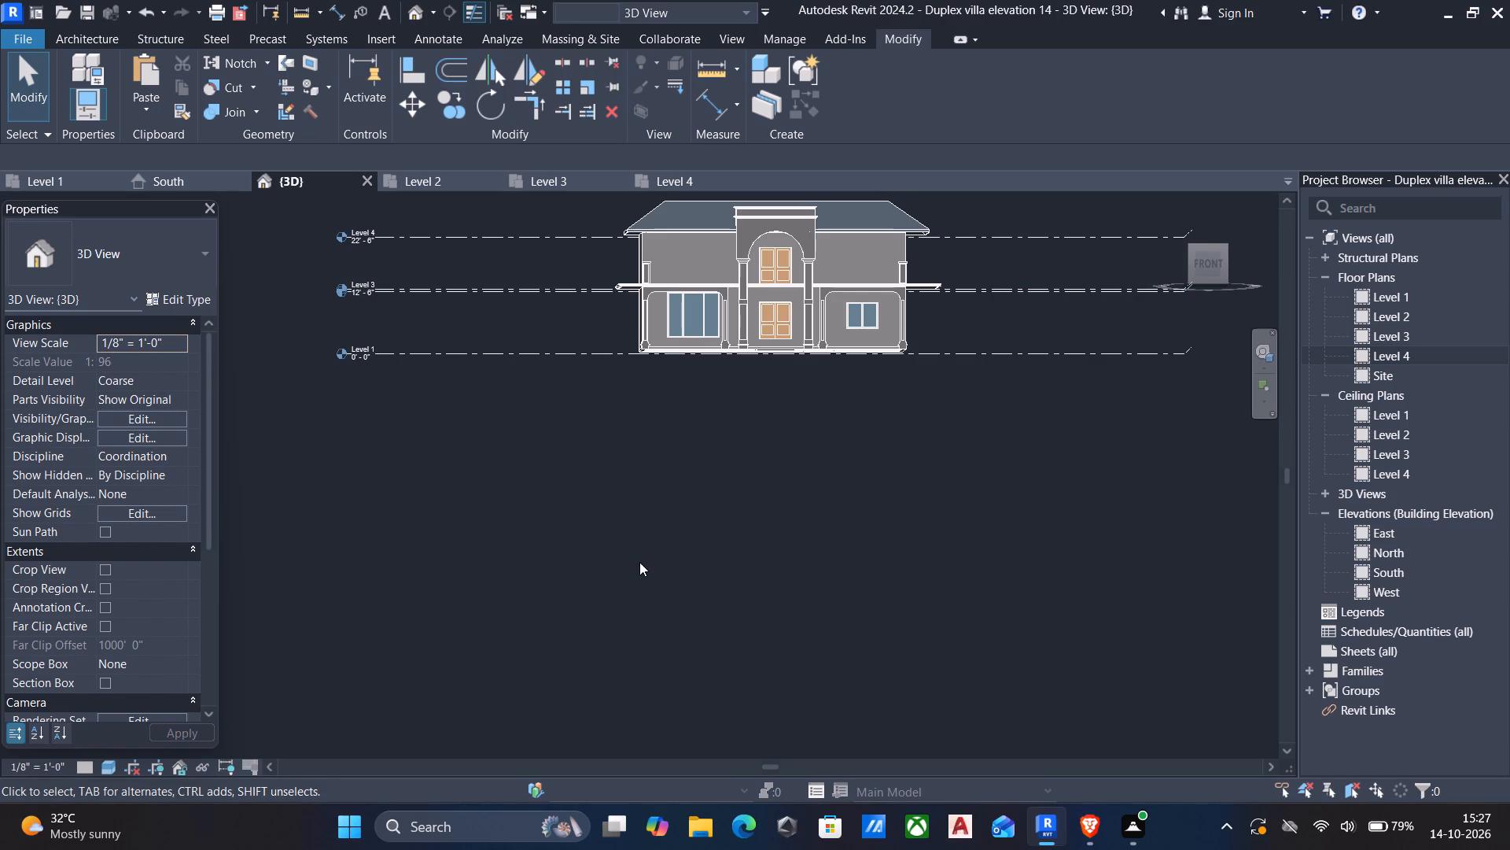
{"action": "middle_click_drag", "start_coordinate": [807, 267], "coordinate": [787, 406]}
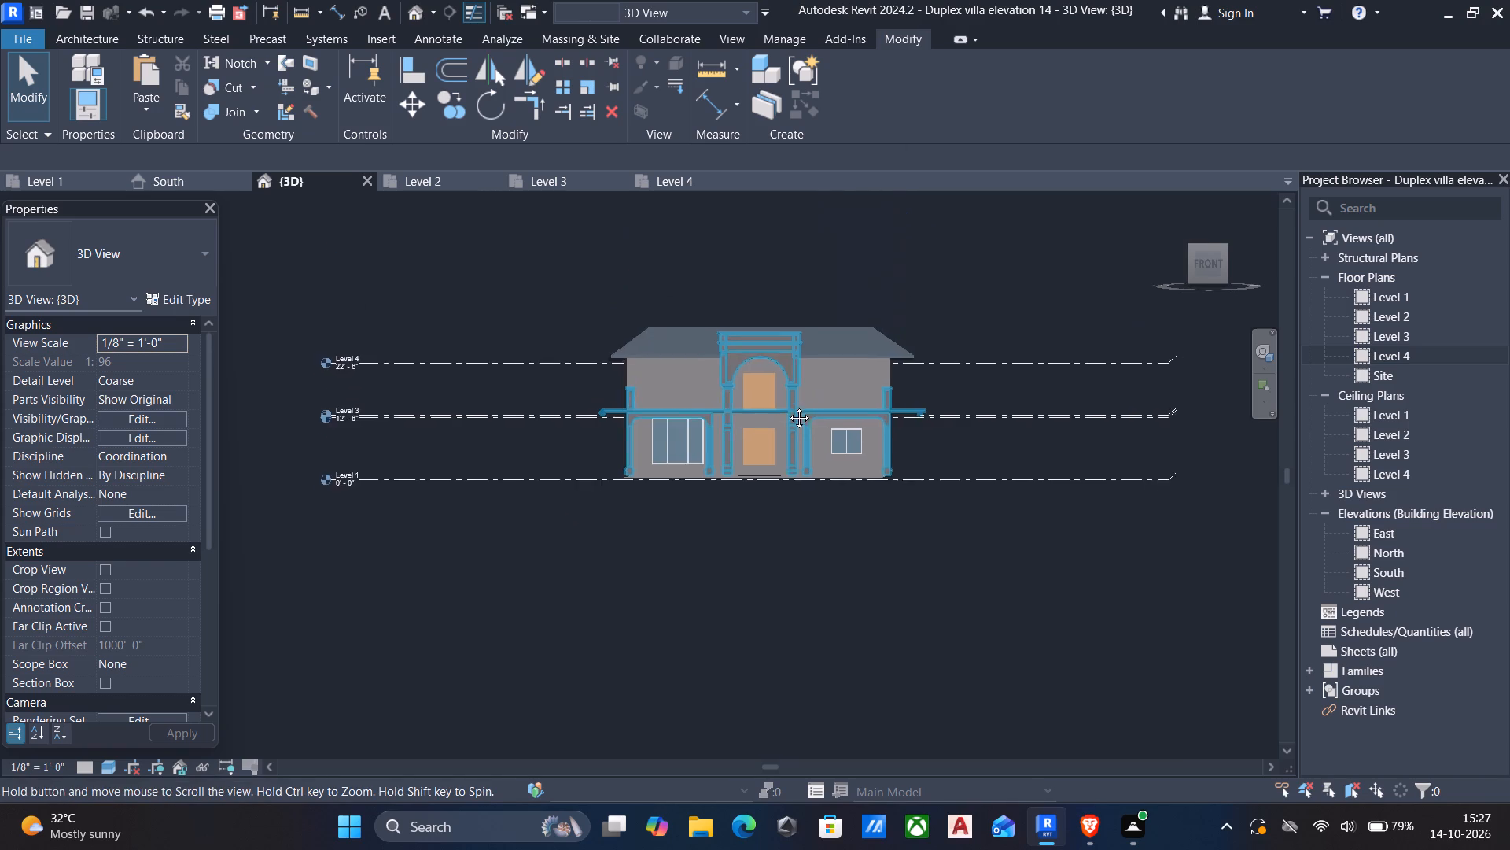
{"action": "middle_click_drag", "start_coordinate": [787, 406], "coordinate": [786, 411]}
{"action": "scroll", "coordinate": [727, 366], "scroll_direction": "up", "scroll_amount": 6}
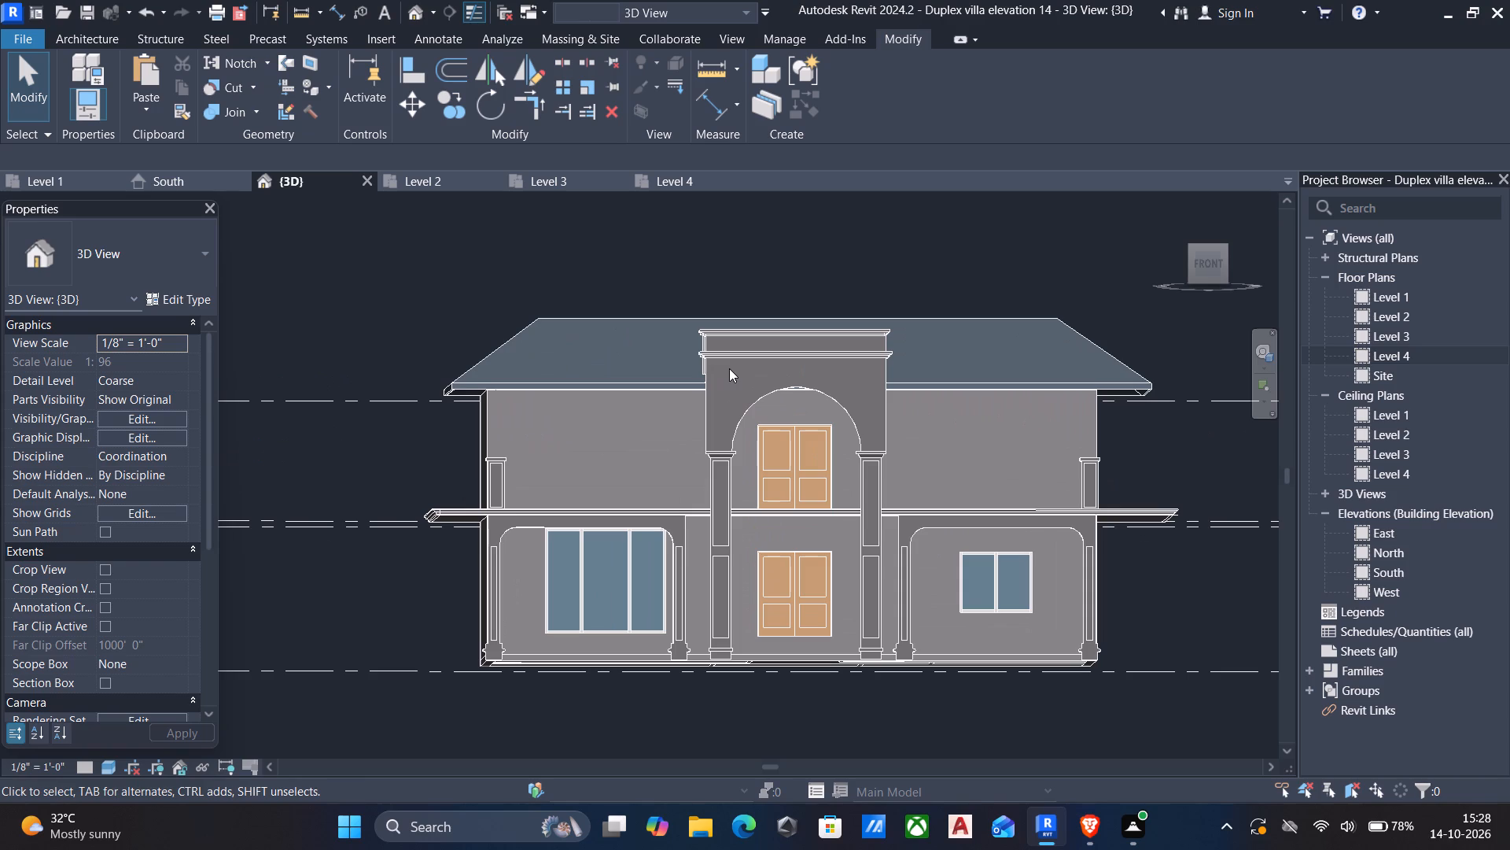
Edit the projection in place and start a solid extrusion with the arch wall's front face as its work plane.
{"action": "left_click", "coordinate": [768, 390]}
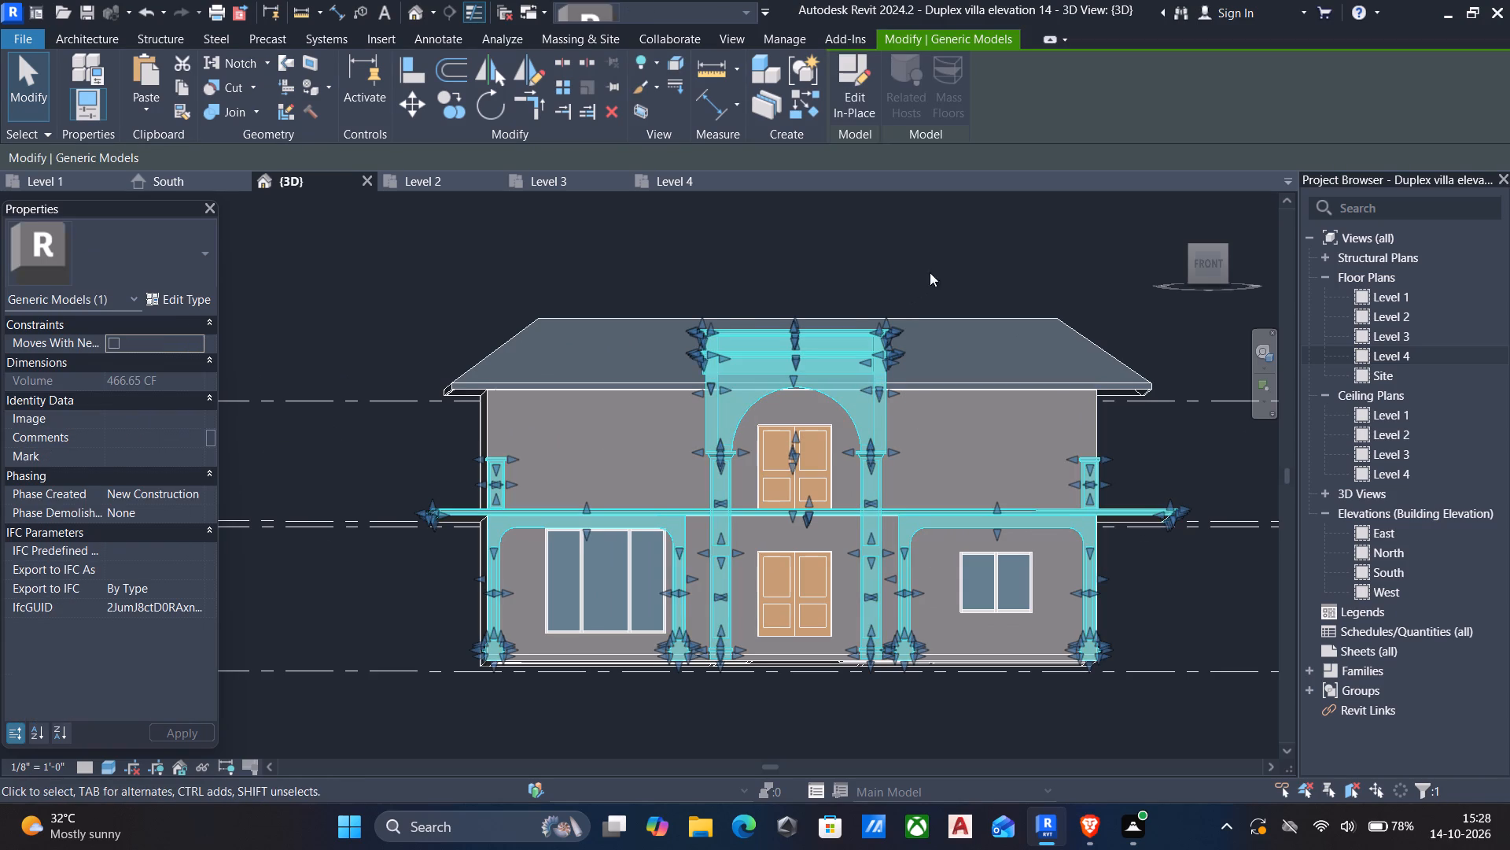
{"action": "left_click", "coordinate": [861, 71]}
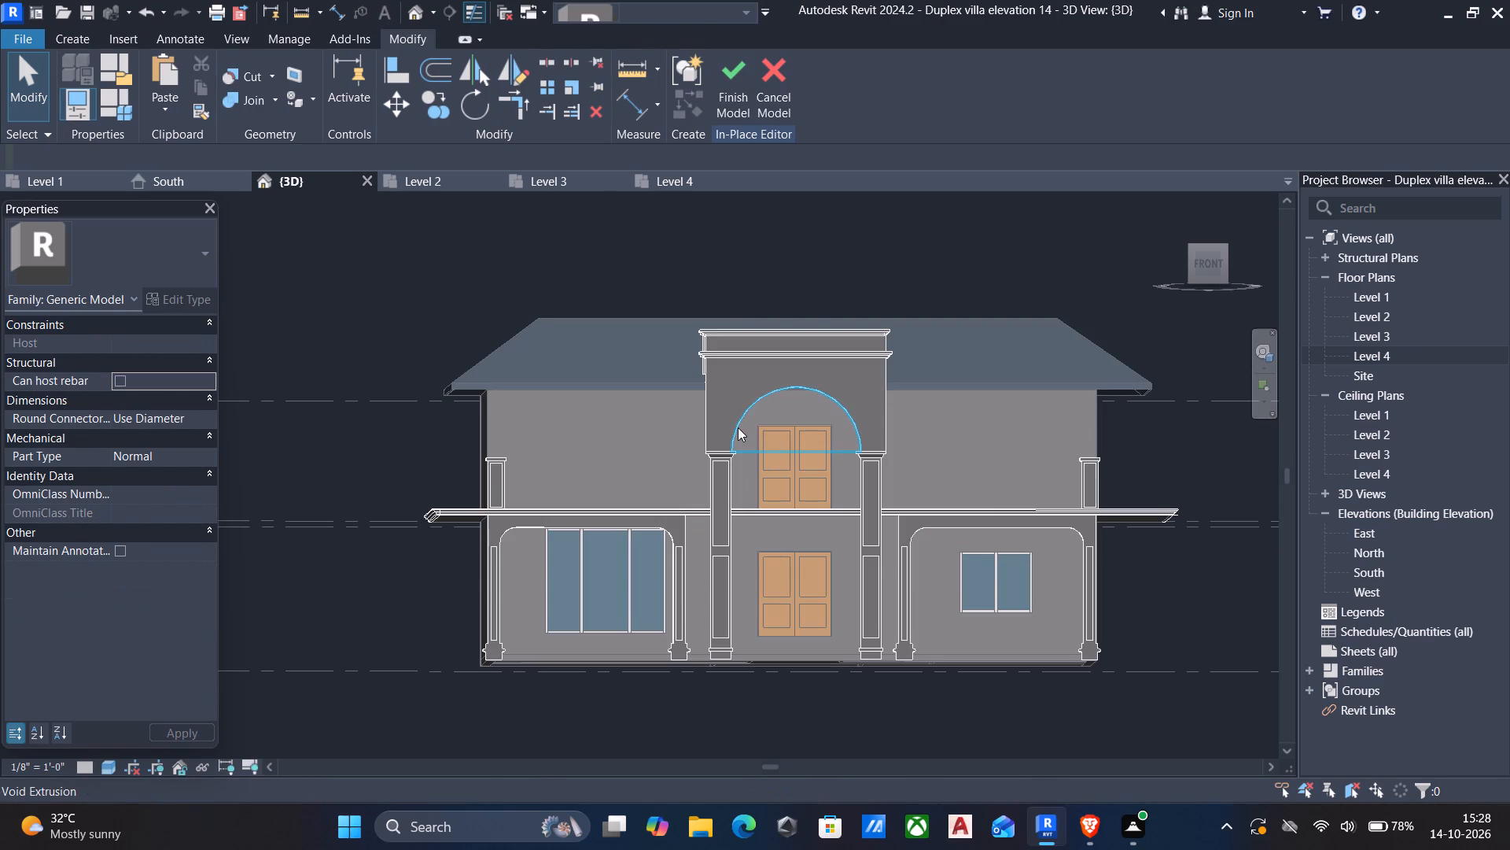
{"action": "middle_click_drag", "start_coordinate": [738, 427], "coordinate": [879, 601]}
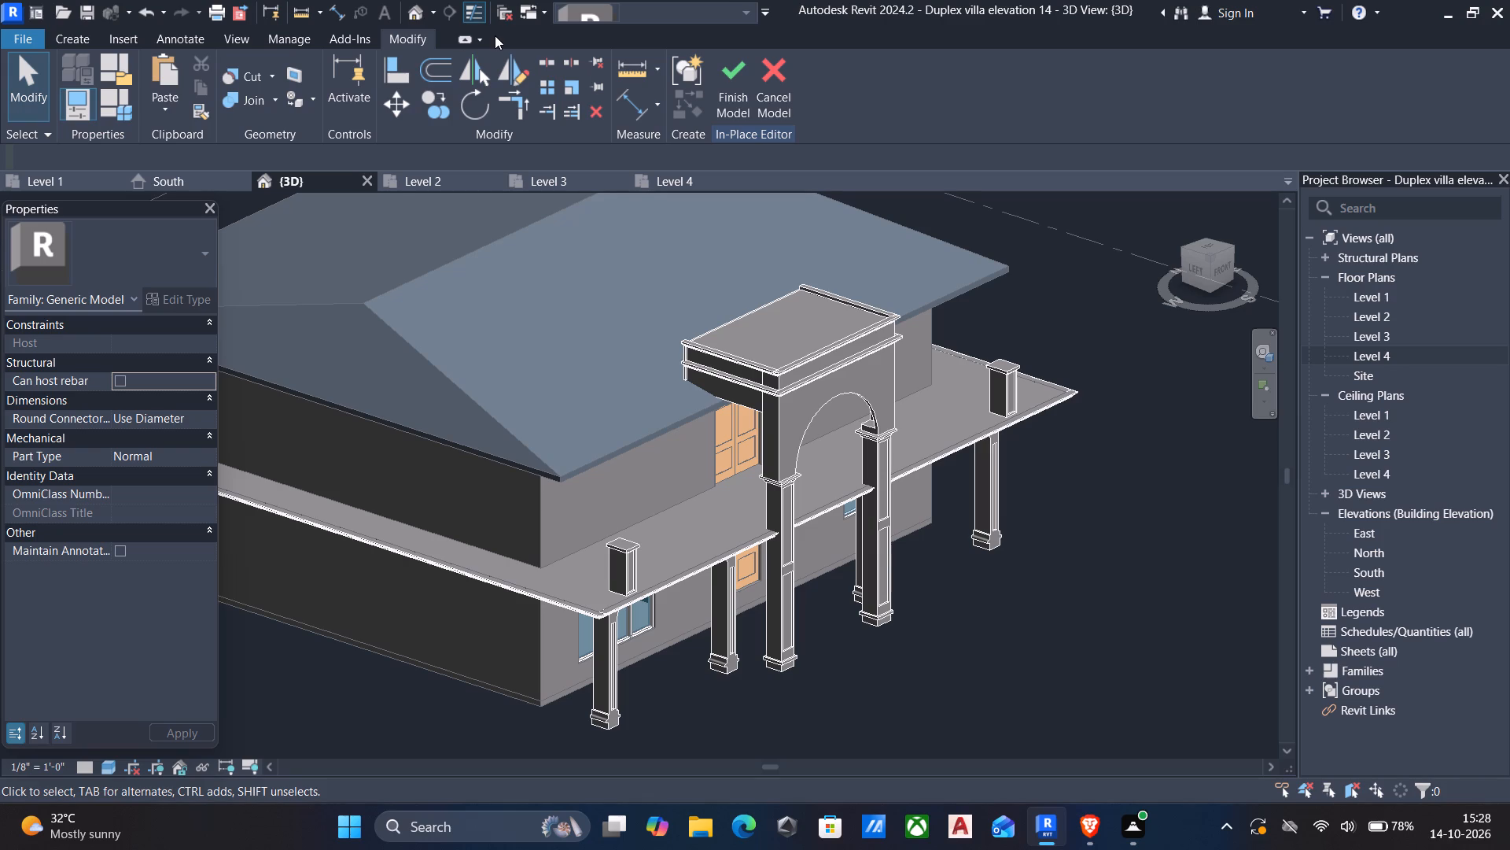
{"action": "left_click", "coordinate": [75, 42]}
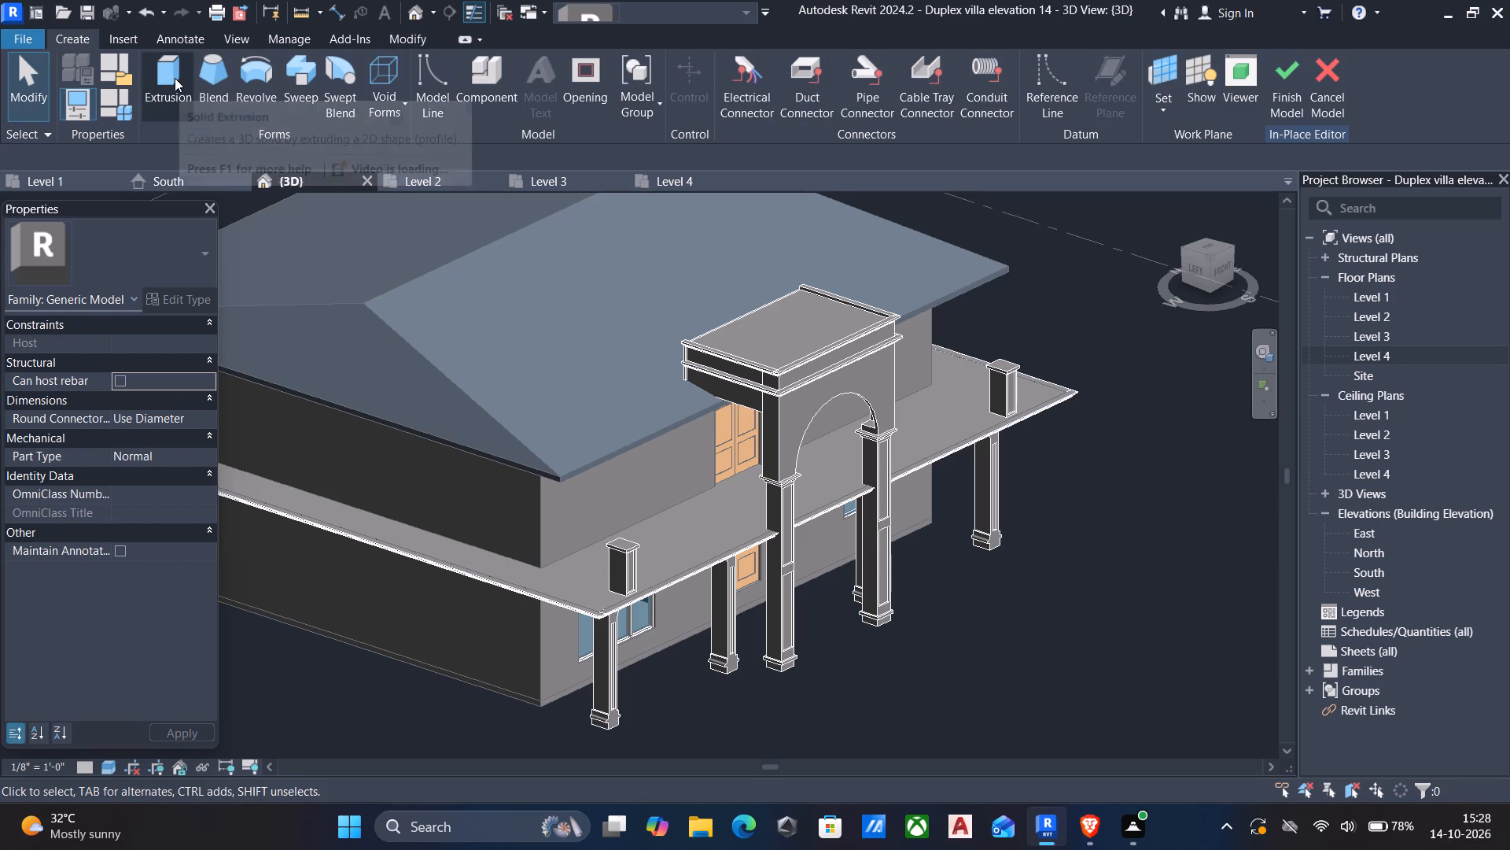
{"action": "left_click", "coordinate": [175, 78]}
{"action": "left_click", "coordinate": [892, 113]}
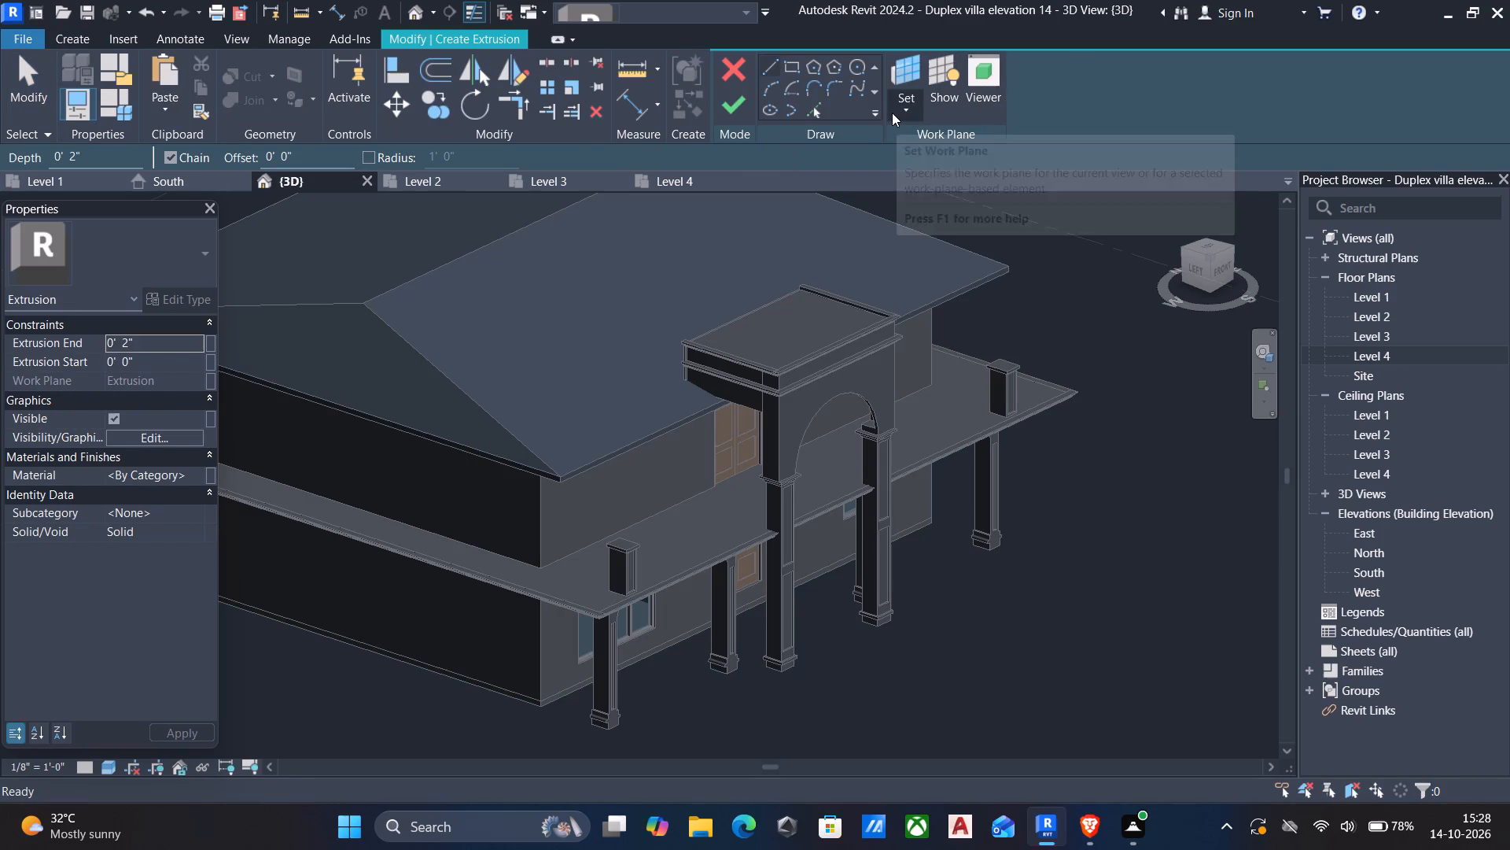
{"action": "left_click", "coordinate": [945, 183]}
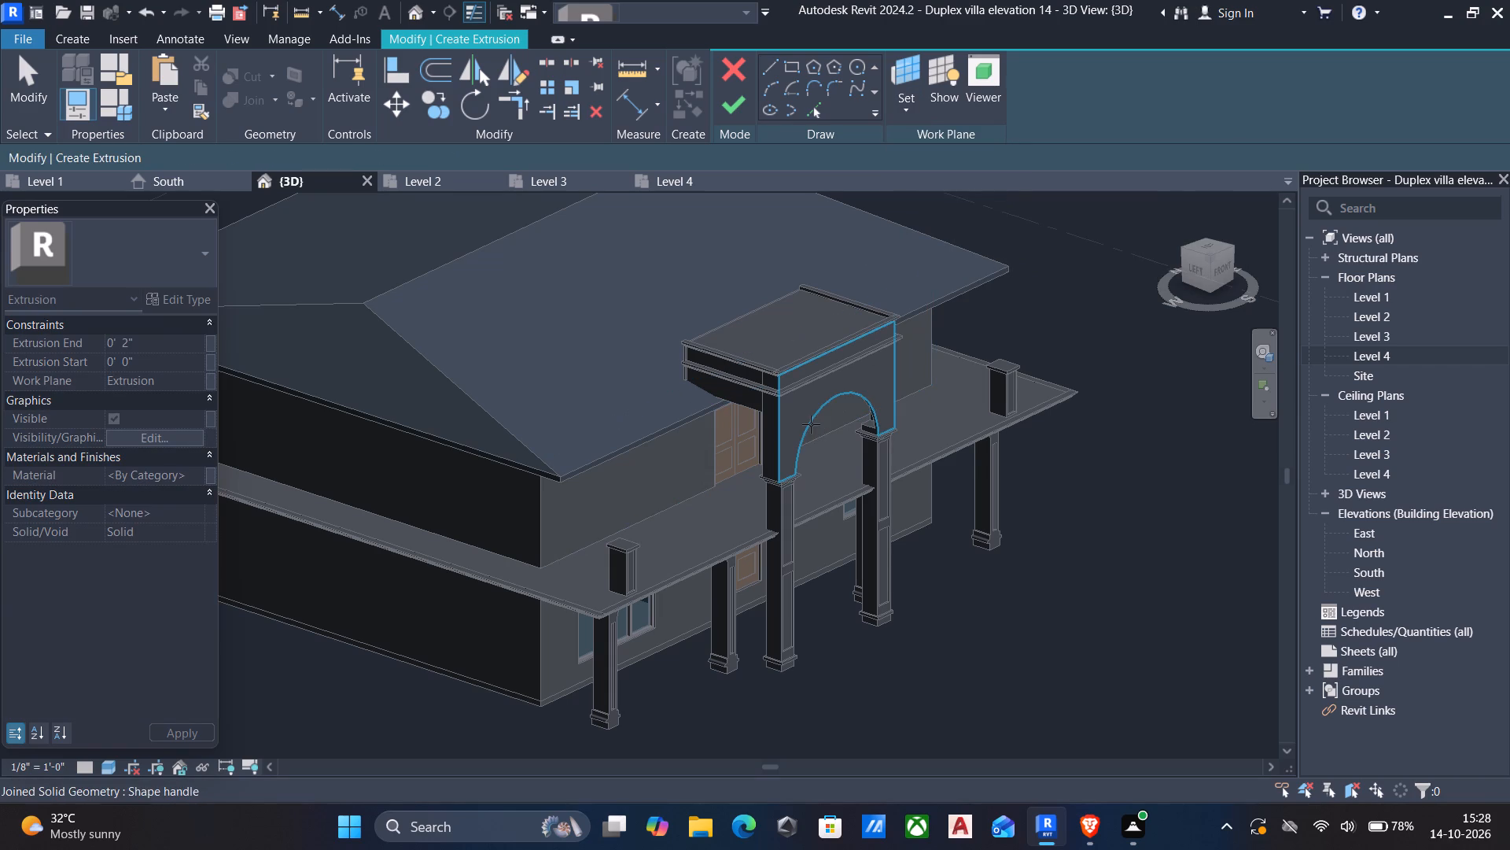
{"action": "left_click", "coordinate": [810, 424]}
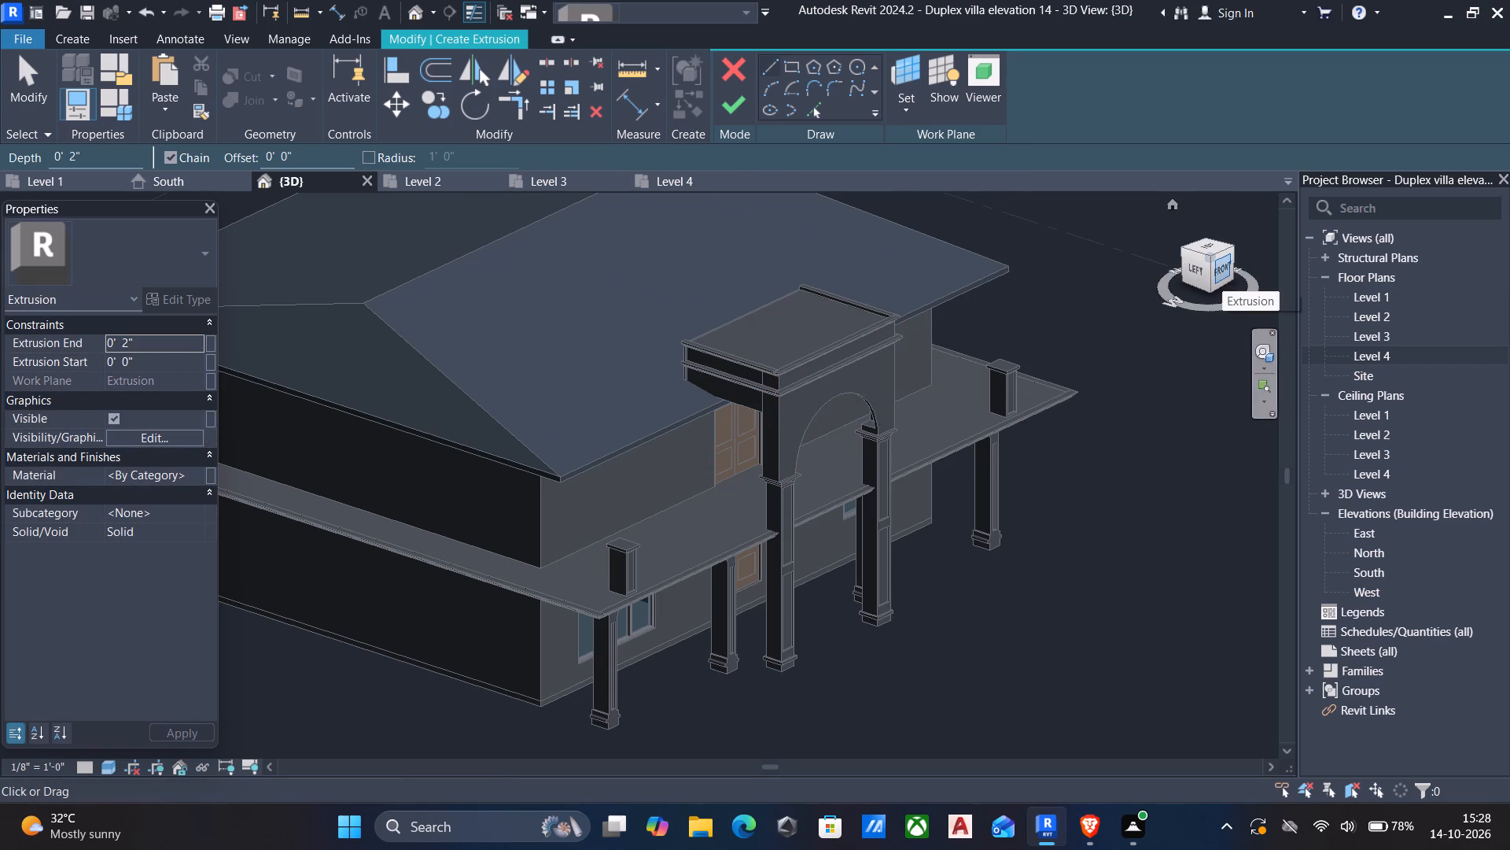
Trace the arch opening's curved edge as the first sketch line of the solid extrusion, working from the front view.
{"action": "left_click", "coordinate": [1222, 270]}
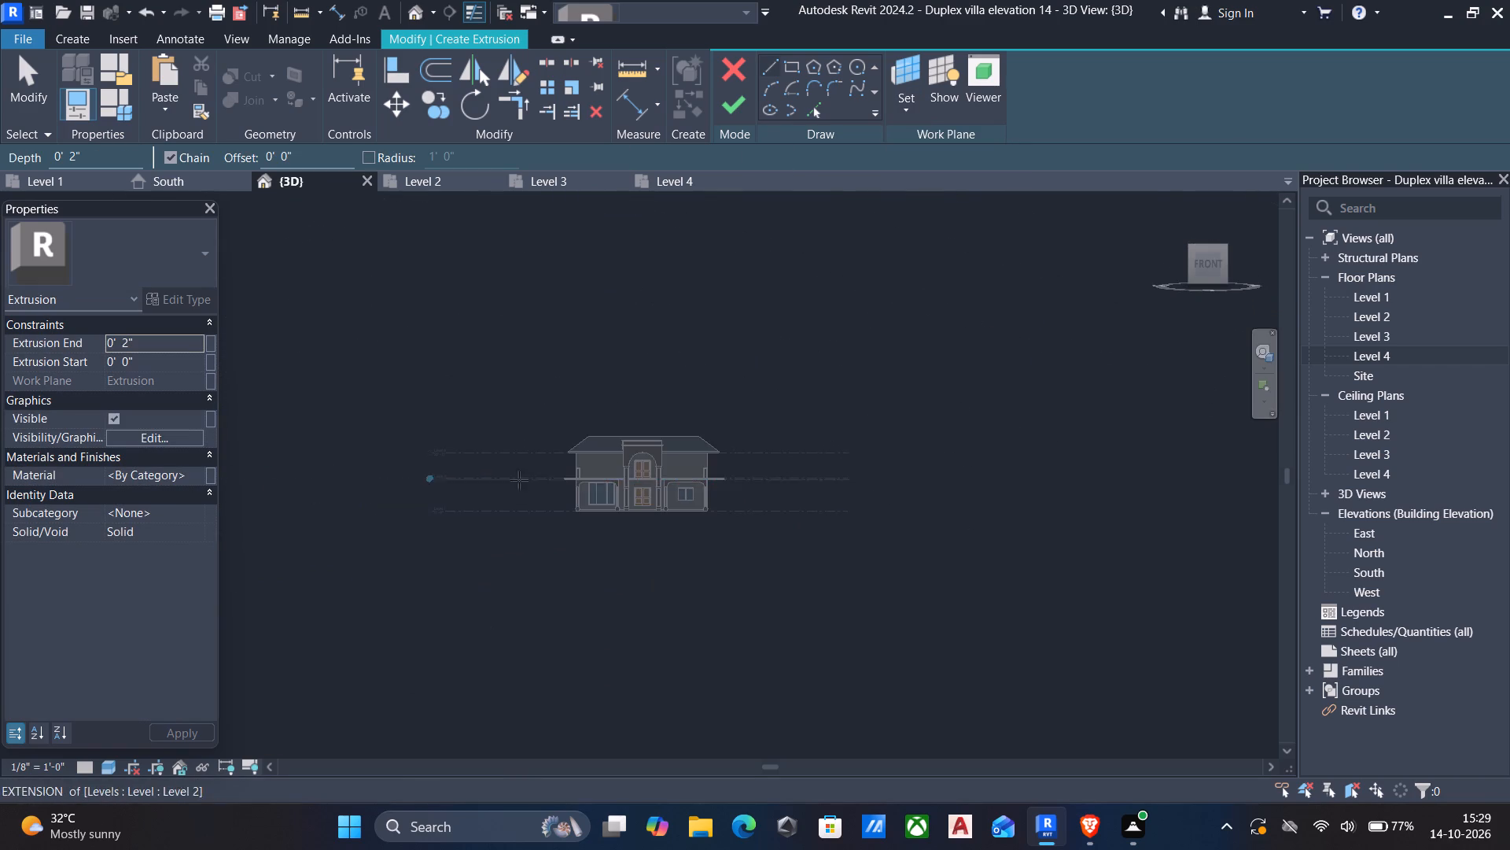
{"action": "scroll", "coordinate": [912, 460], "scroll_direction": "up", "scroll_amount": 6}
{"action": "middle_click_drag", "start_coordinate": [800, 427], "coordinate": [1074, 360]}
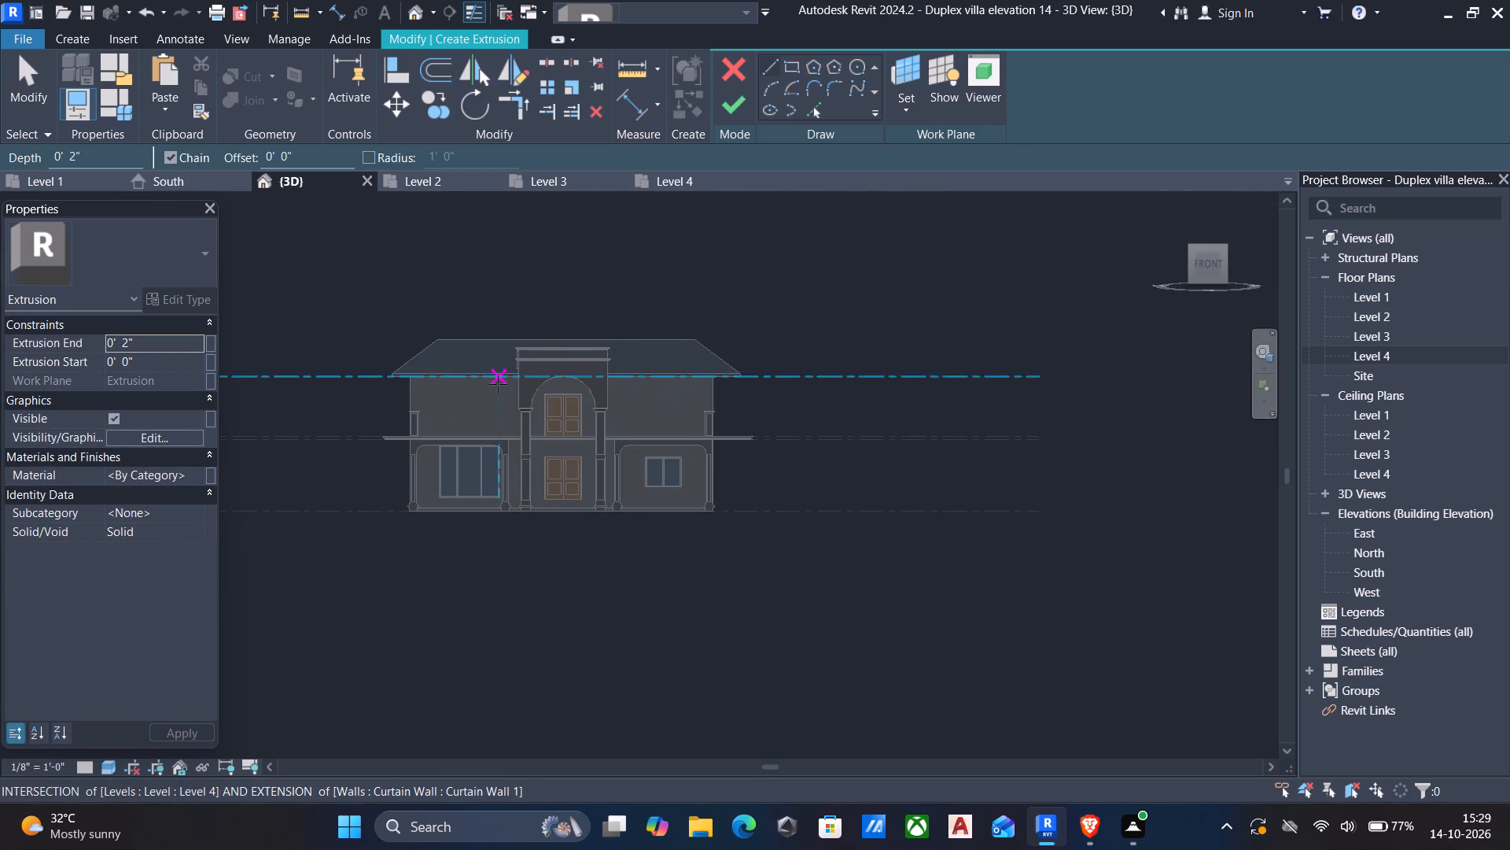
{"action": "scroll", "coordinate": [498, 384], "scroll_direction": "up", "scroll_amount": 9}
{"action": "scroll", "coordinate": [600, 490], "scroll_direction": "up", "scroll_amount": 5}
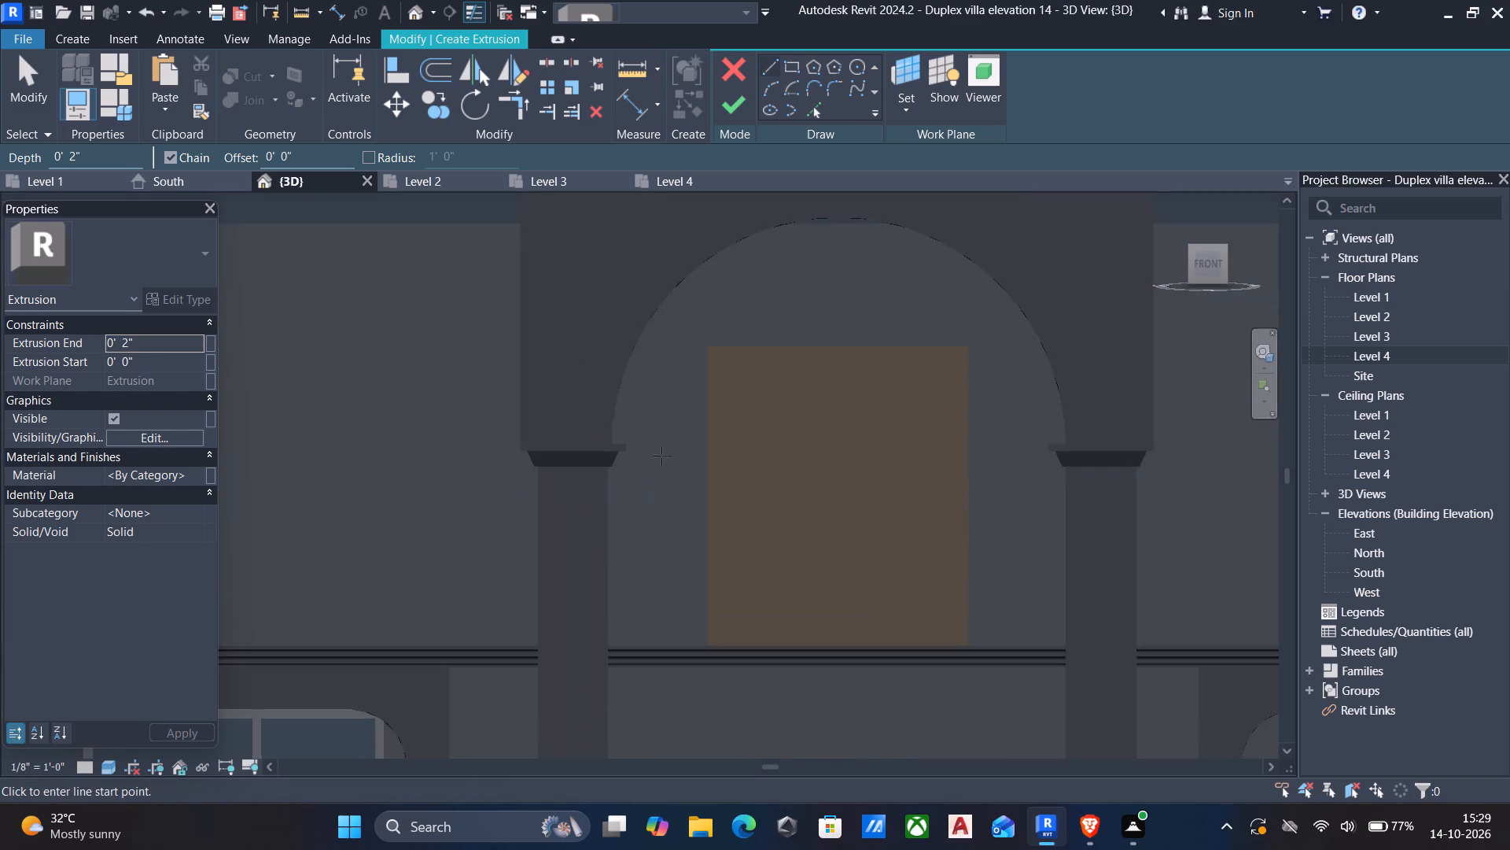
{"action": "middle_click_drag", "start_coordinate": [722, 346], "coordinate": [731, 388]}
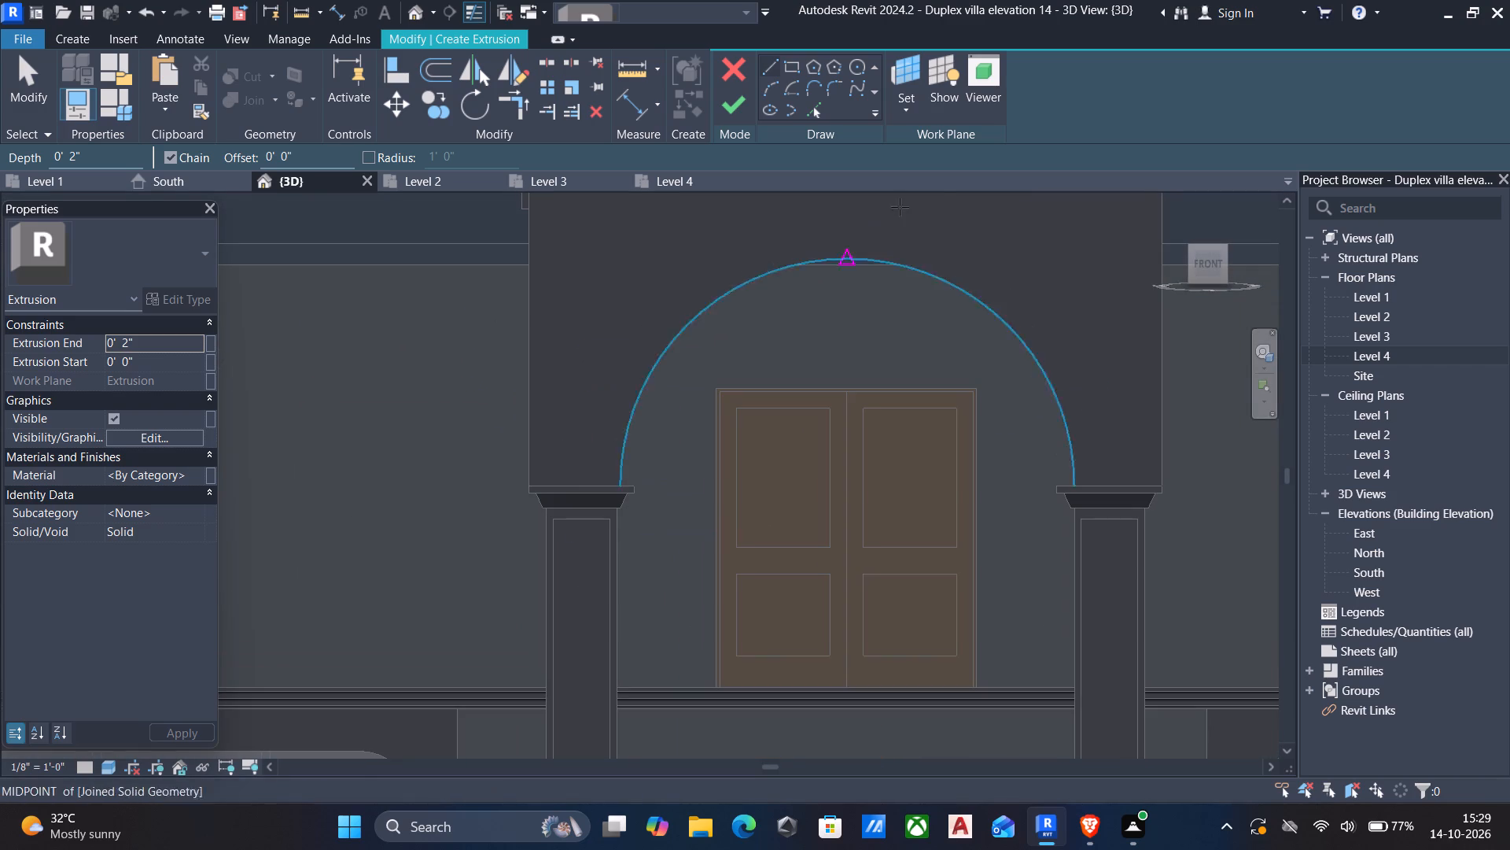
{"action": "left_click", "coordinate": [814, 105]}
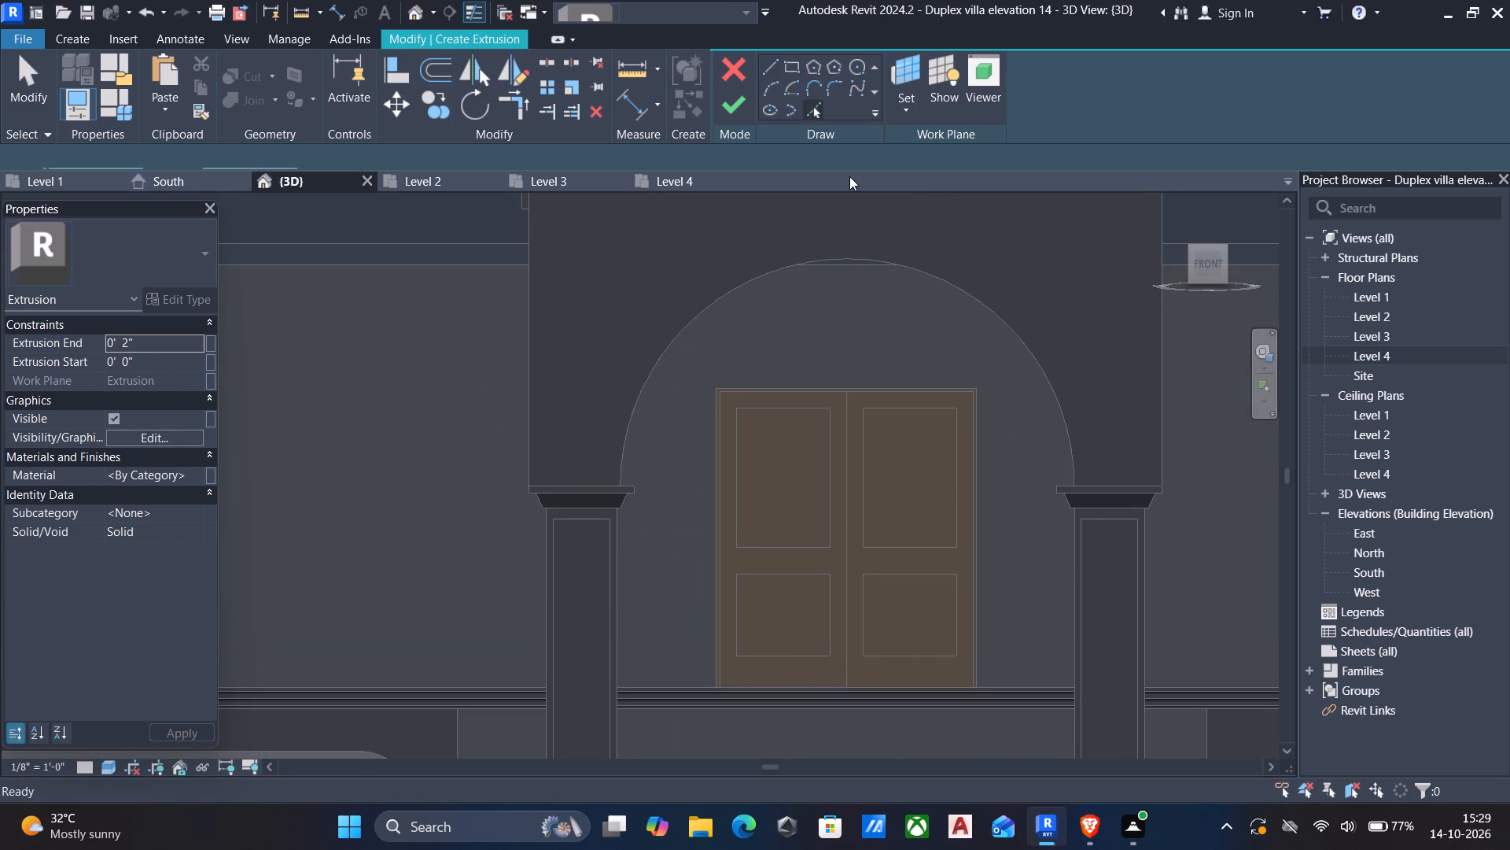
{"action": "left_click", "coordinate": [850, 255]}
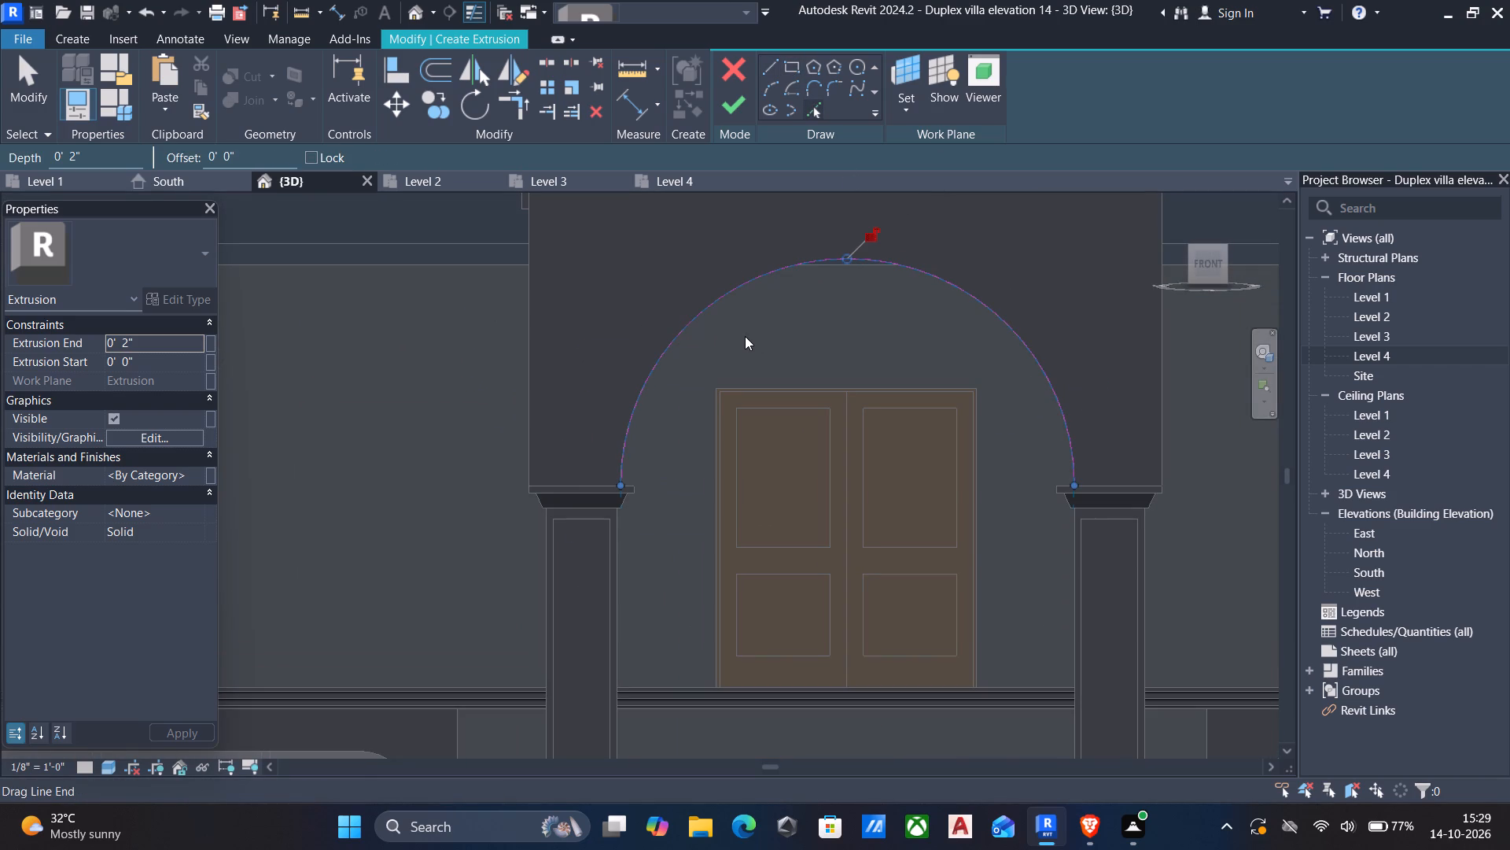
{"action": "key", "text": "Escape"}
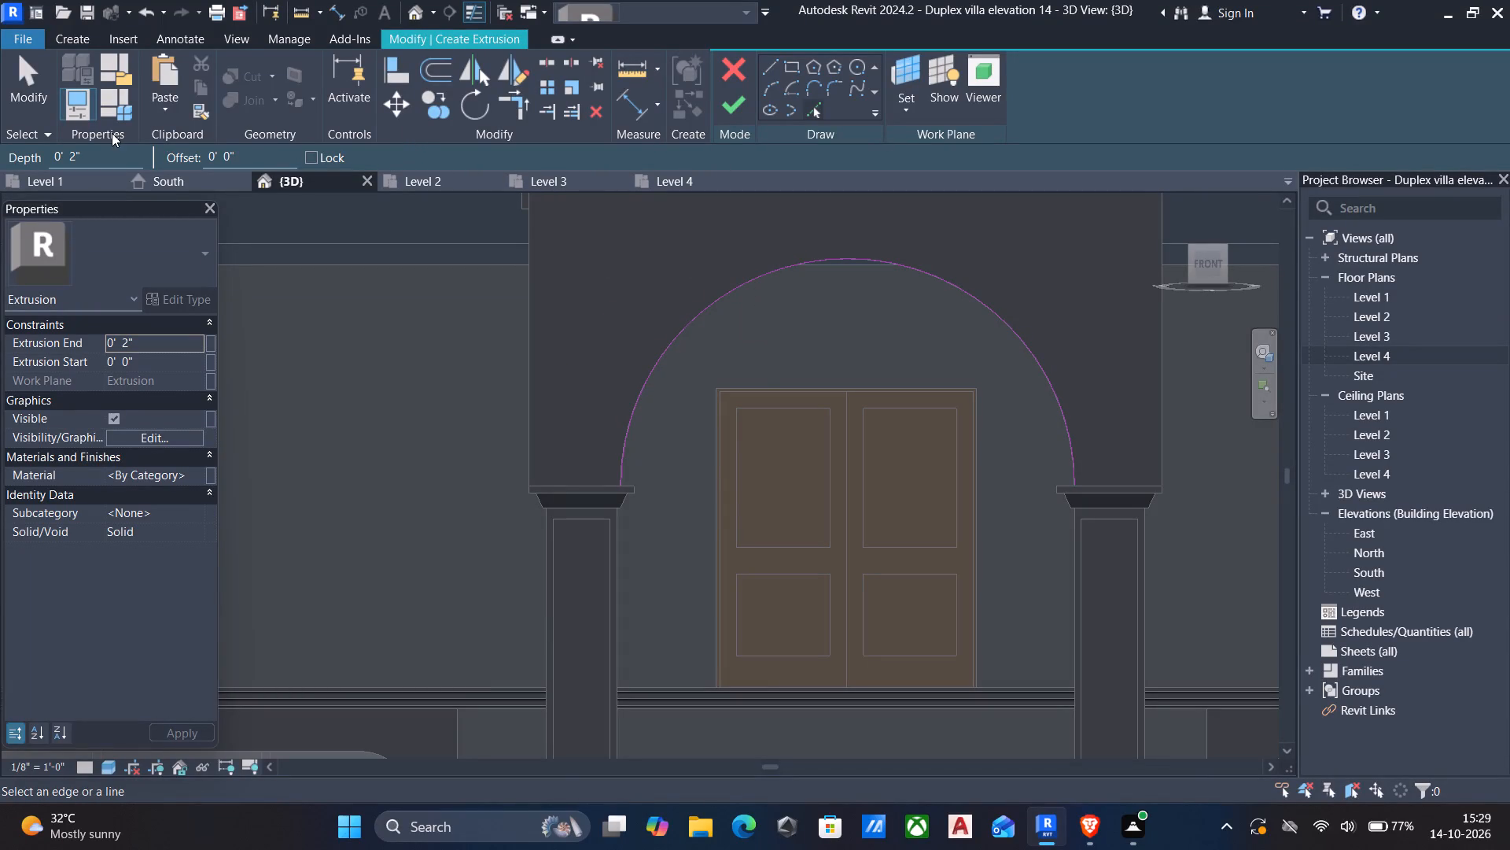
Add two concentric sketch arcs outside the arch opening's edge, one offset 4" and the other offset 2".
{"action": "left_click_drag", "start_coordinate": [256, 153], "coordinate": [94, 165]}
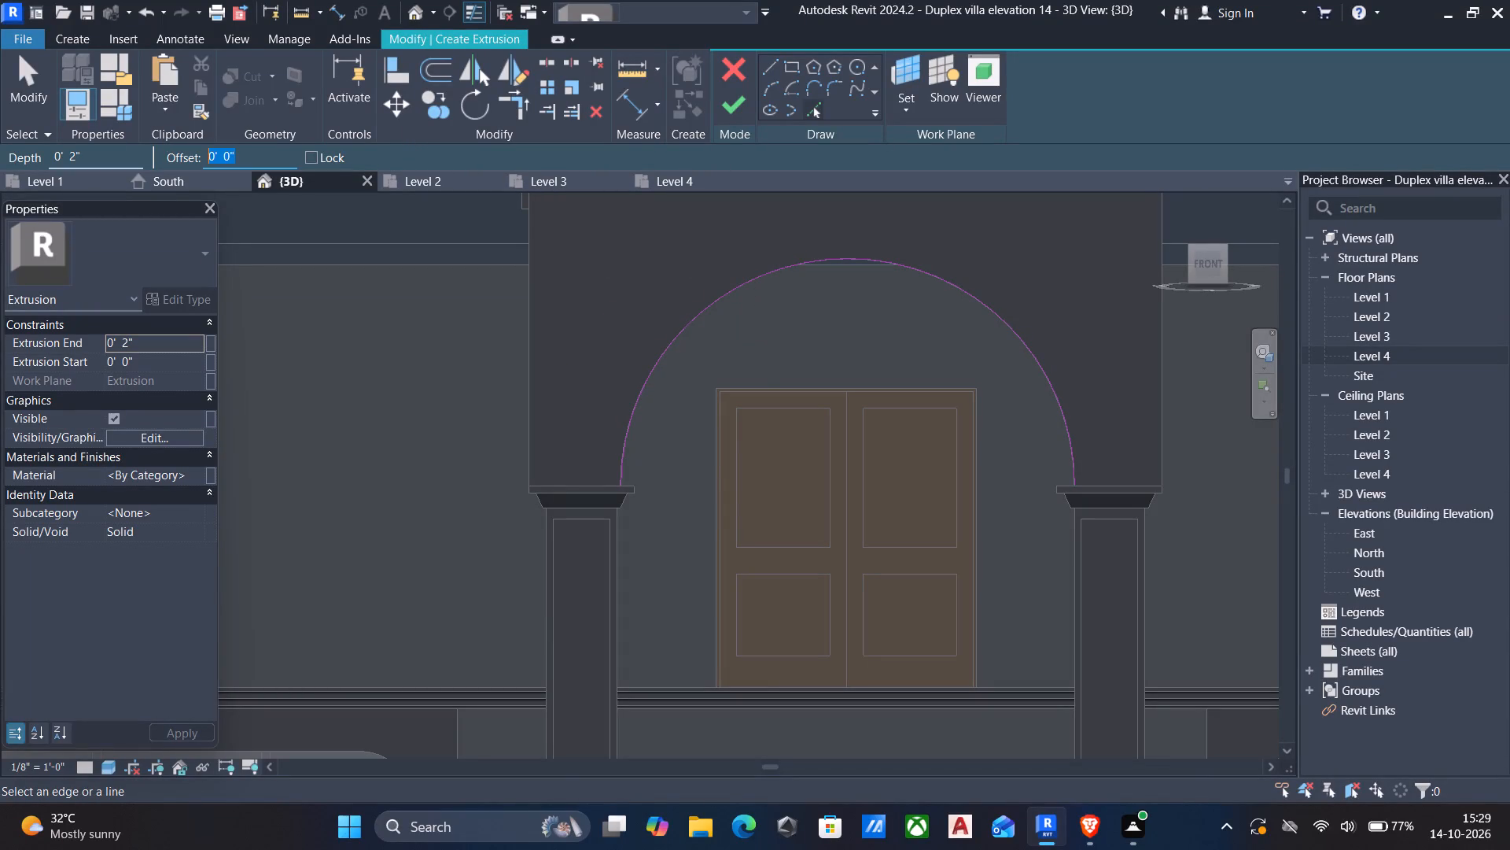
{"action": "type", "text": "4\""}
{"action": "key", "text": "Return"}
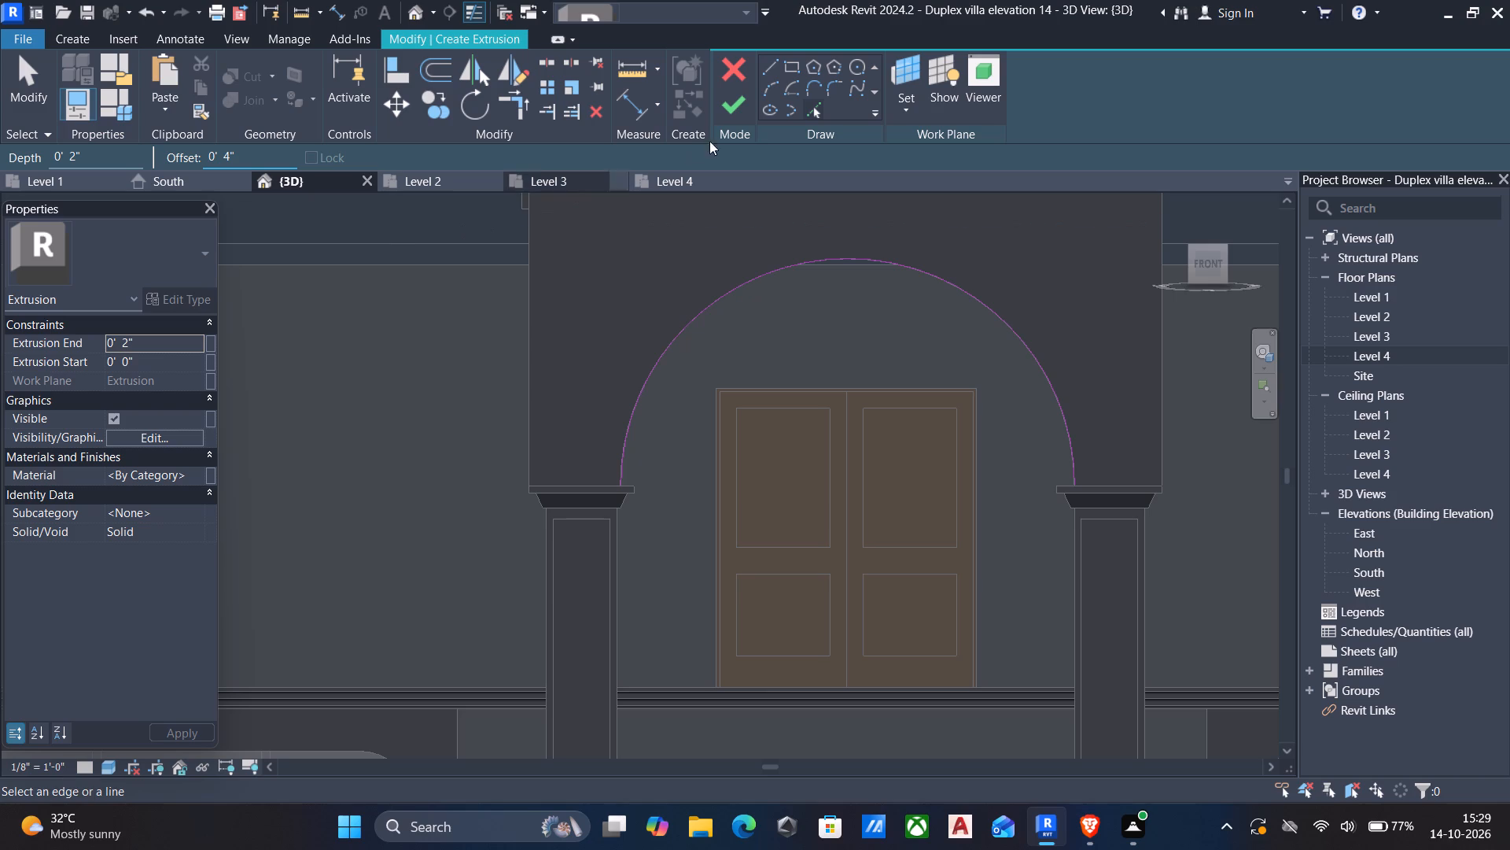
{"action": "left_click", "coordinate": [785, 265]}
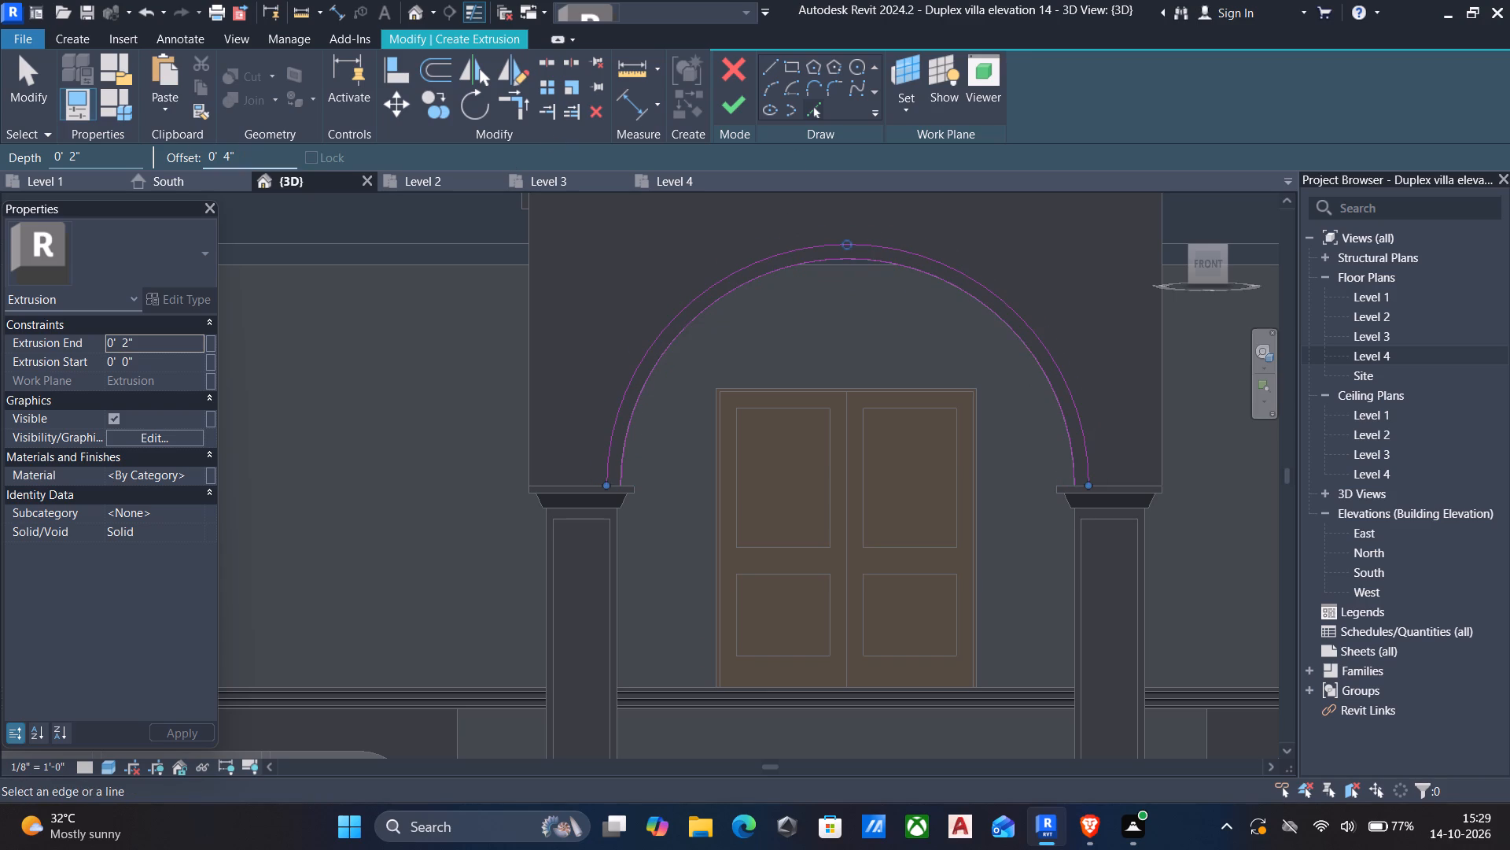
{"action": "left_click_drag", "start_coordinate": [257, 151], "coordinate": [0, 131]}
{"action": "key", "text": "2"}
{"action": "key", "text": "shift+quotedbl"}
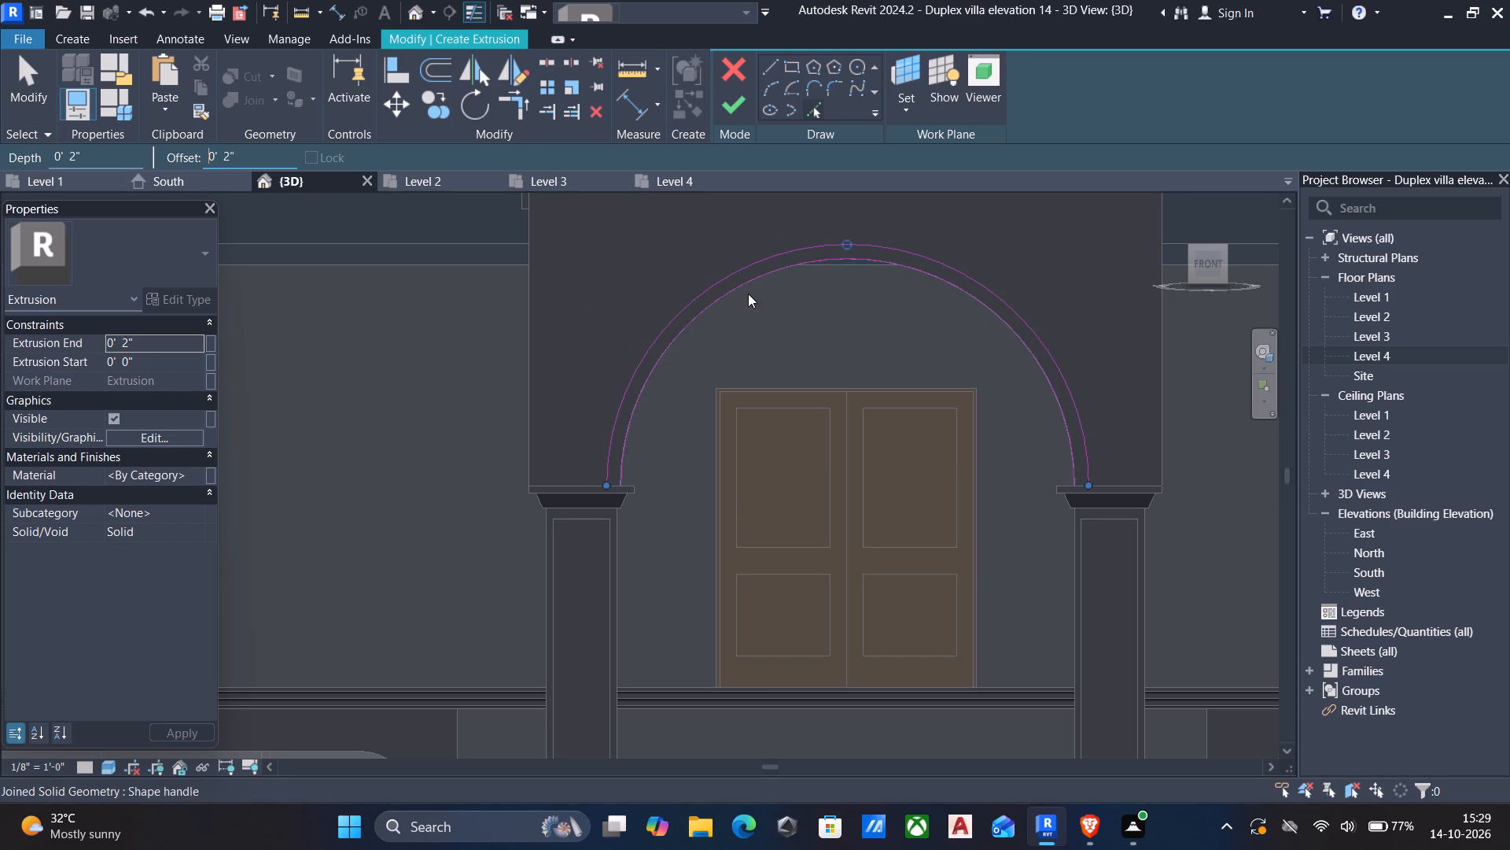
{"action": "scroll", "coordinate": [748, 294], "scroll_direction": "up", "scroll_amount": 5}
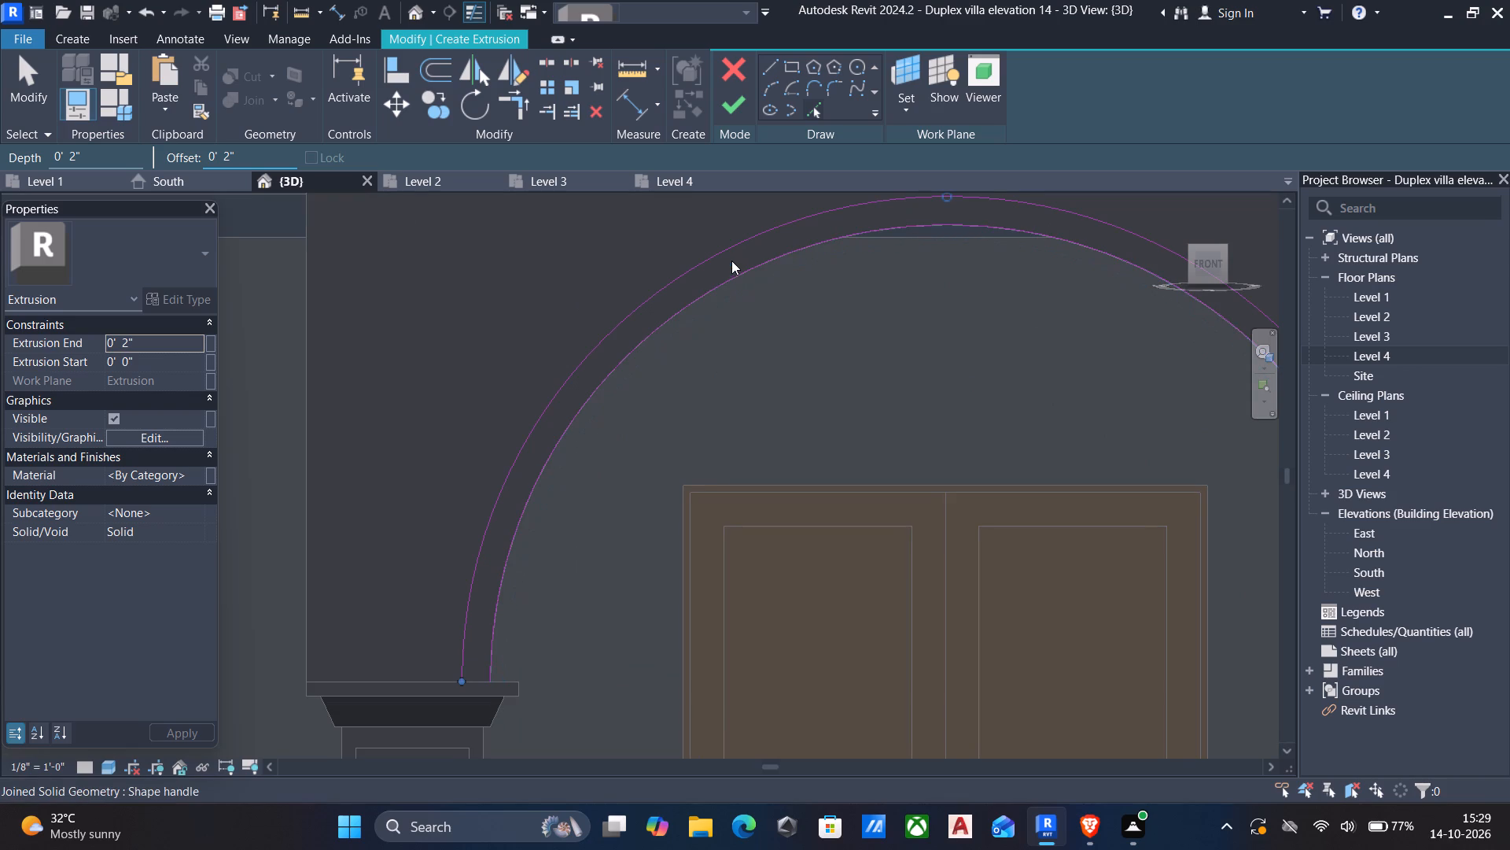
{"action": "key", "text": "space"}
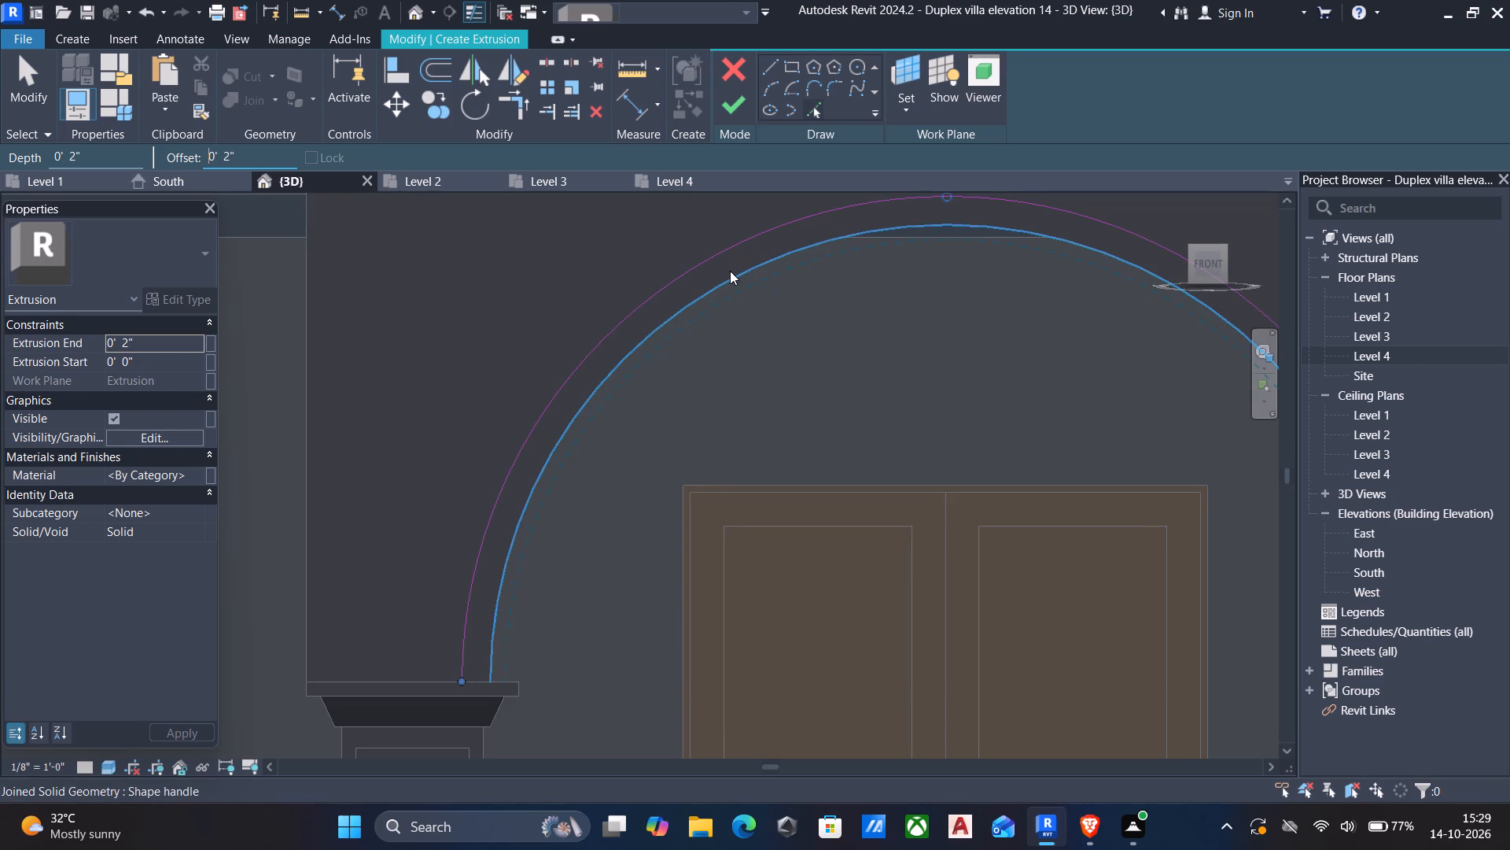
{"action": "left_click", "coordinate": [716, 256]}
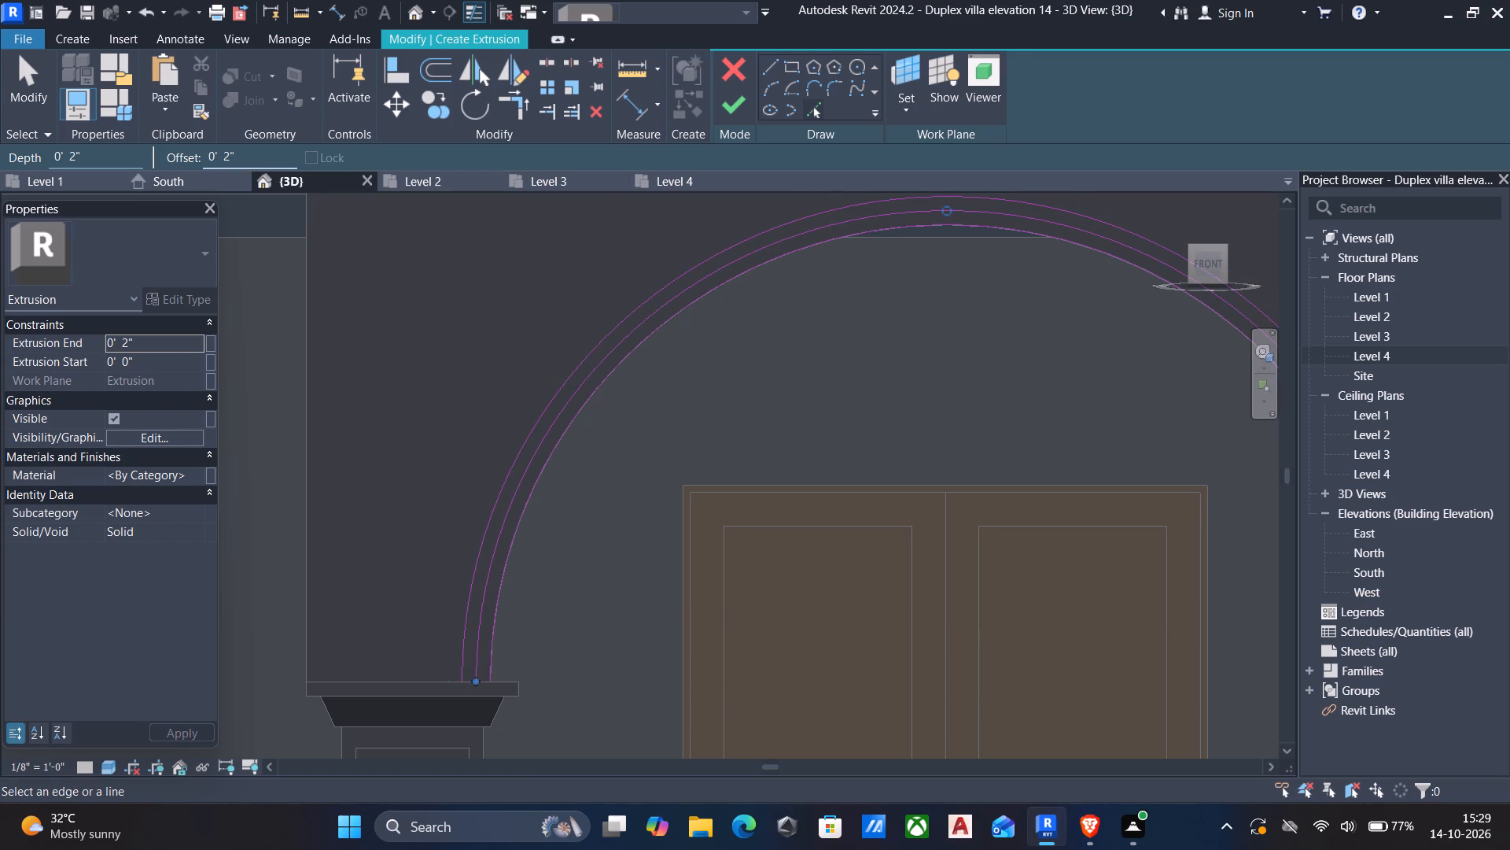
Add an outermost concentric arc offset 4" outward from the existing 4" offset arc.
{"action": "left_click_drag", "start_coordinate": [293, 162], "coordinate": [63, 161]}
{"action": "key", "text": "4"}
{"action": "key", "text": "shift+quotedbl"}
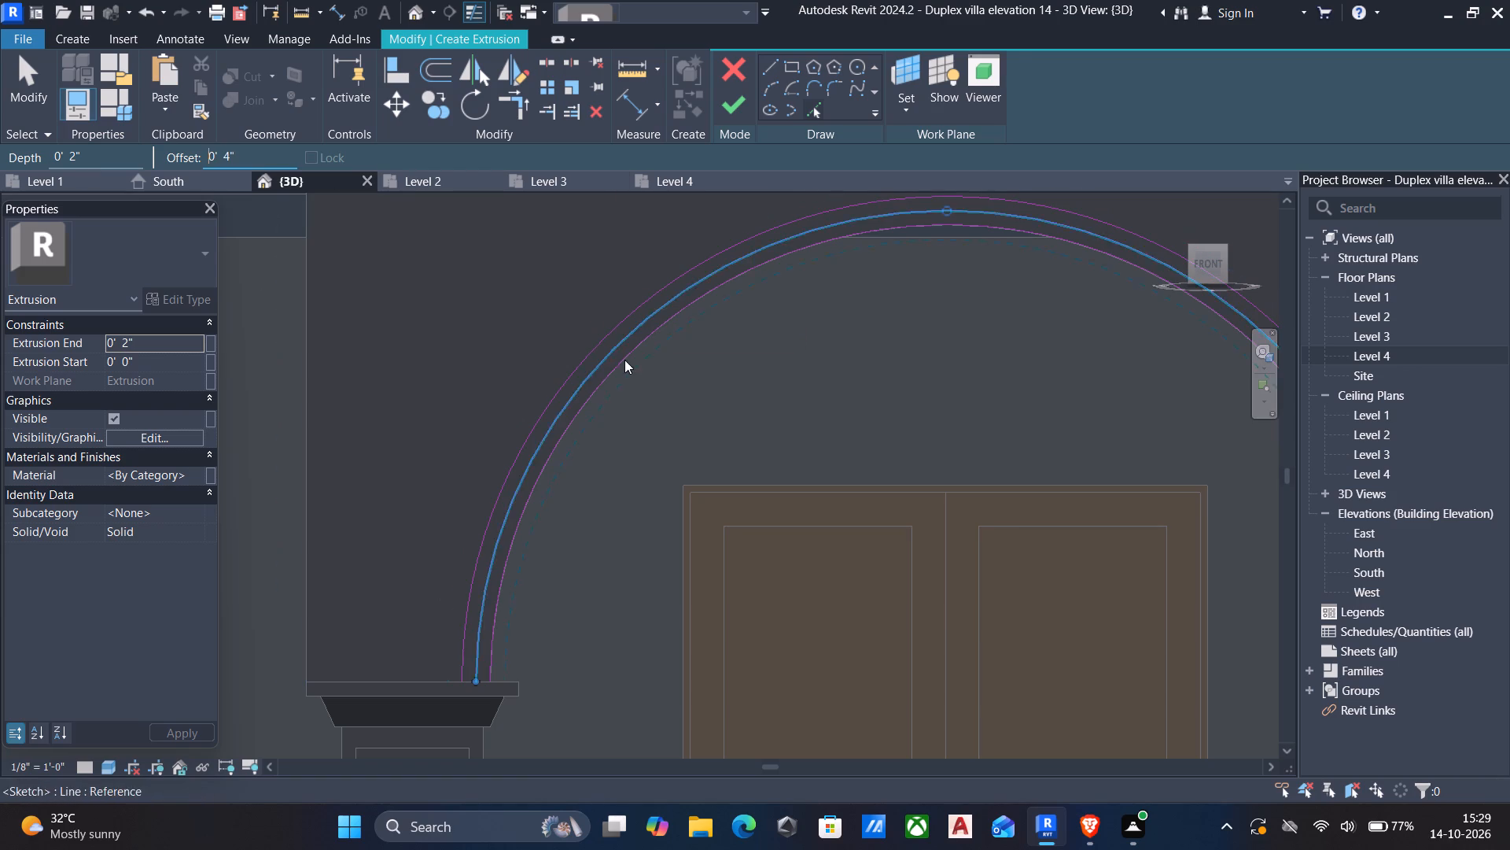
{"action": "left_click", "coordinate": [602, 342]}
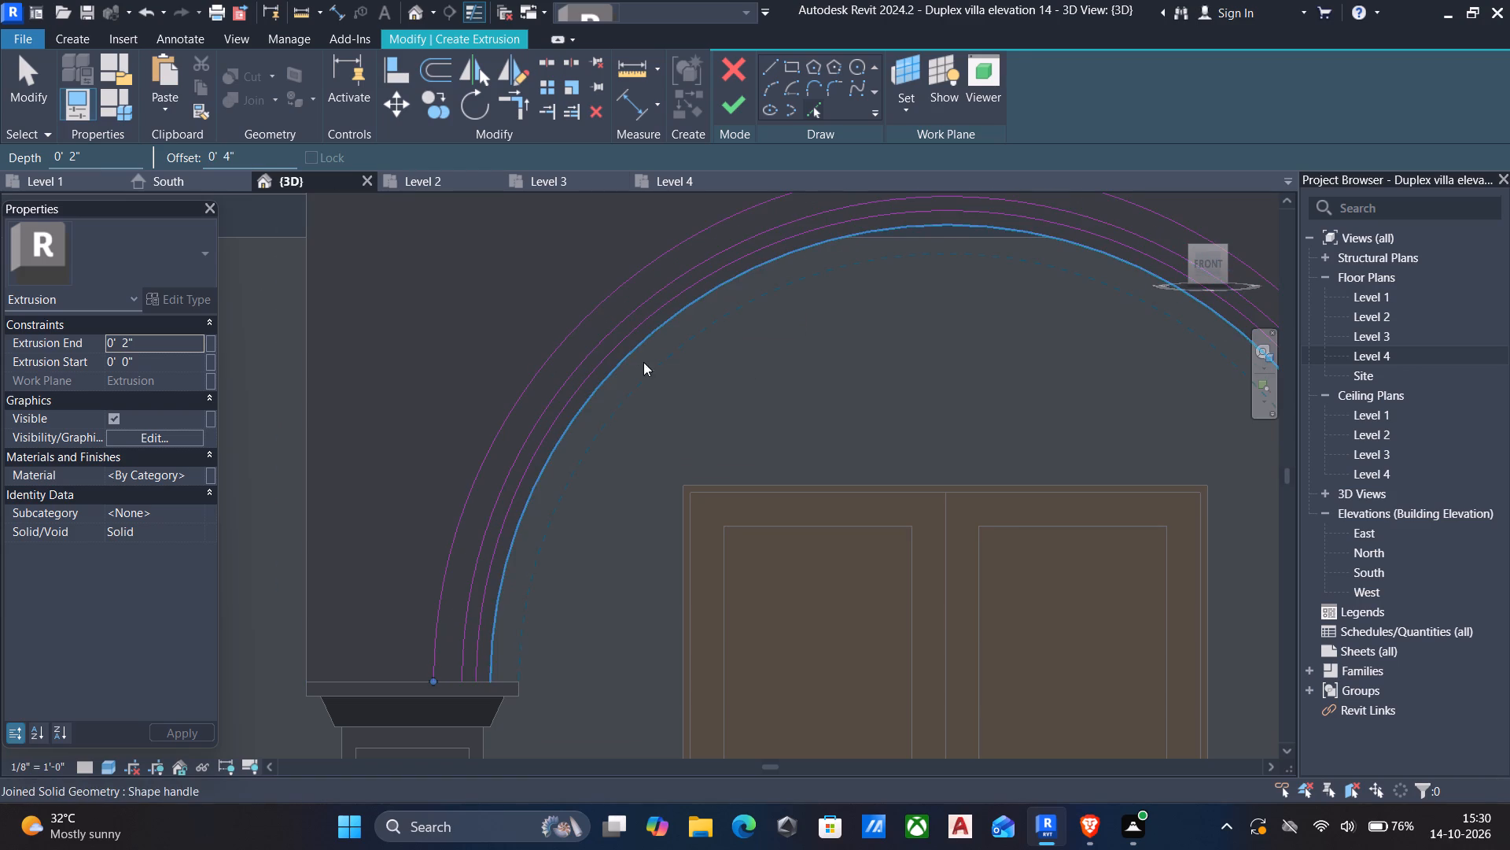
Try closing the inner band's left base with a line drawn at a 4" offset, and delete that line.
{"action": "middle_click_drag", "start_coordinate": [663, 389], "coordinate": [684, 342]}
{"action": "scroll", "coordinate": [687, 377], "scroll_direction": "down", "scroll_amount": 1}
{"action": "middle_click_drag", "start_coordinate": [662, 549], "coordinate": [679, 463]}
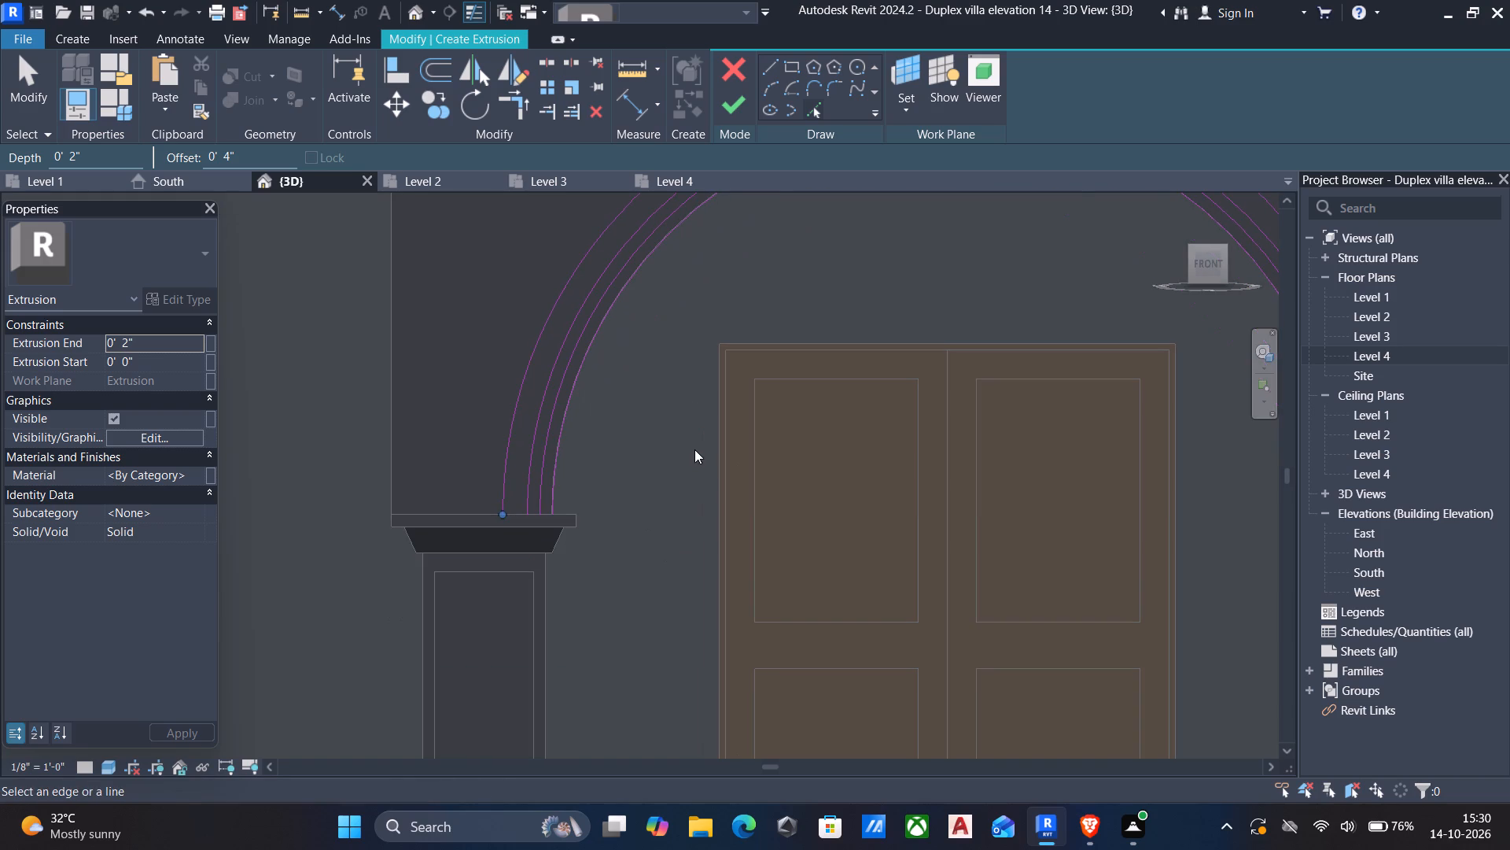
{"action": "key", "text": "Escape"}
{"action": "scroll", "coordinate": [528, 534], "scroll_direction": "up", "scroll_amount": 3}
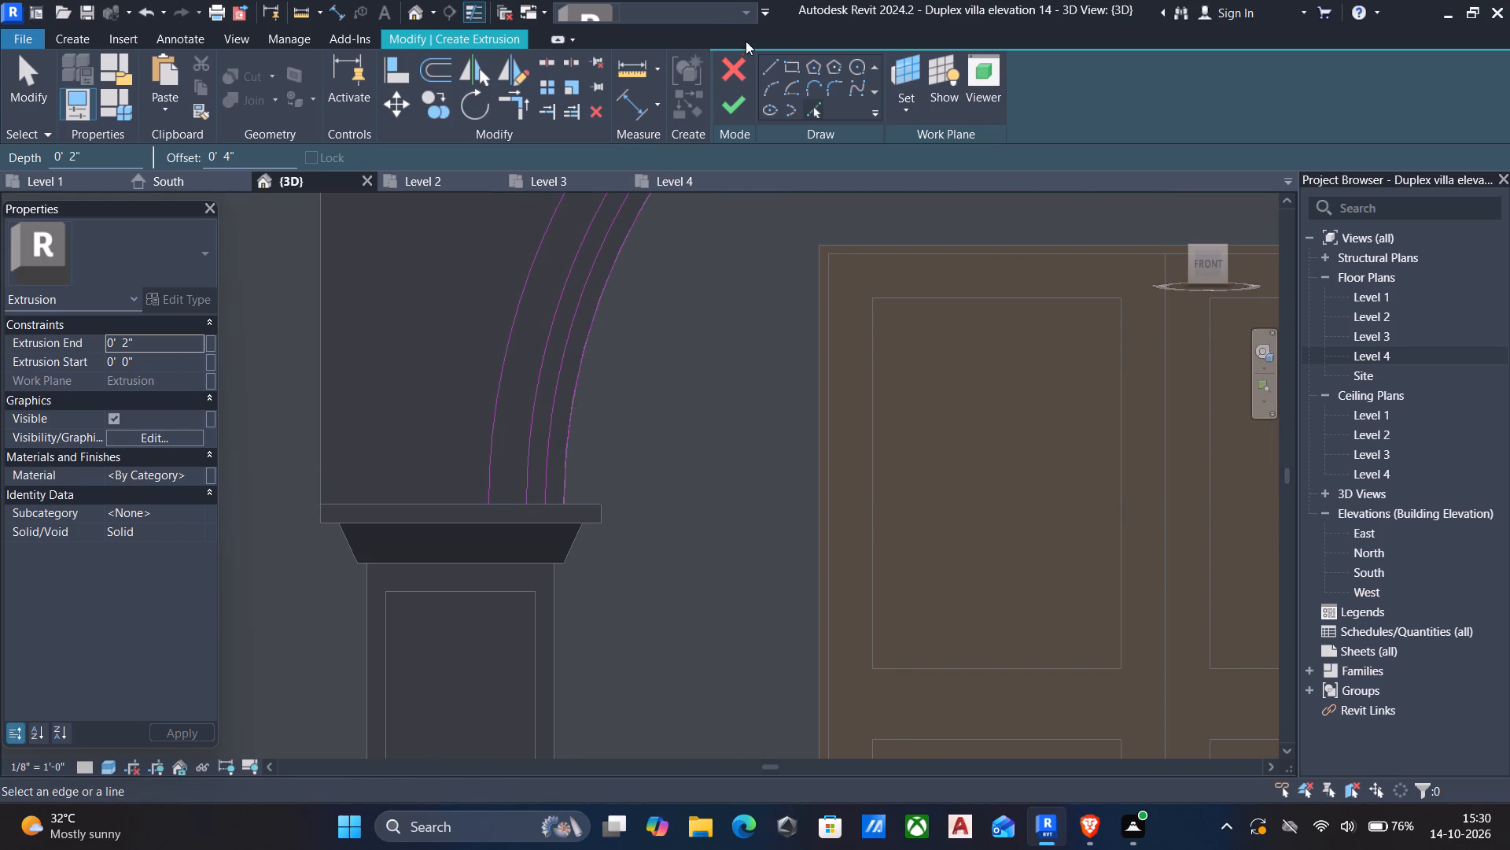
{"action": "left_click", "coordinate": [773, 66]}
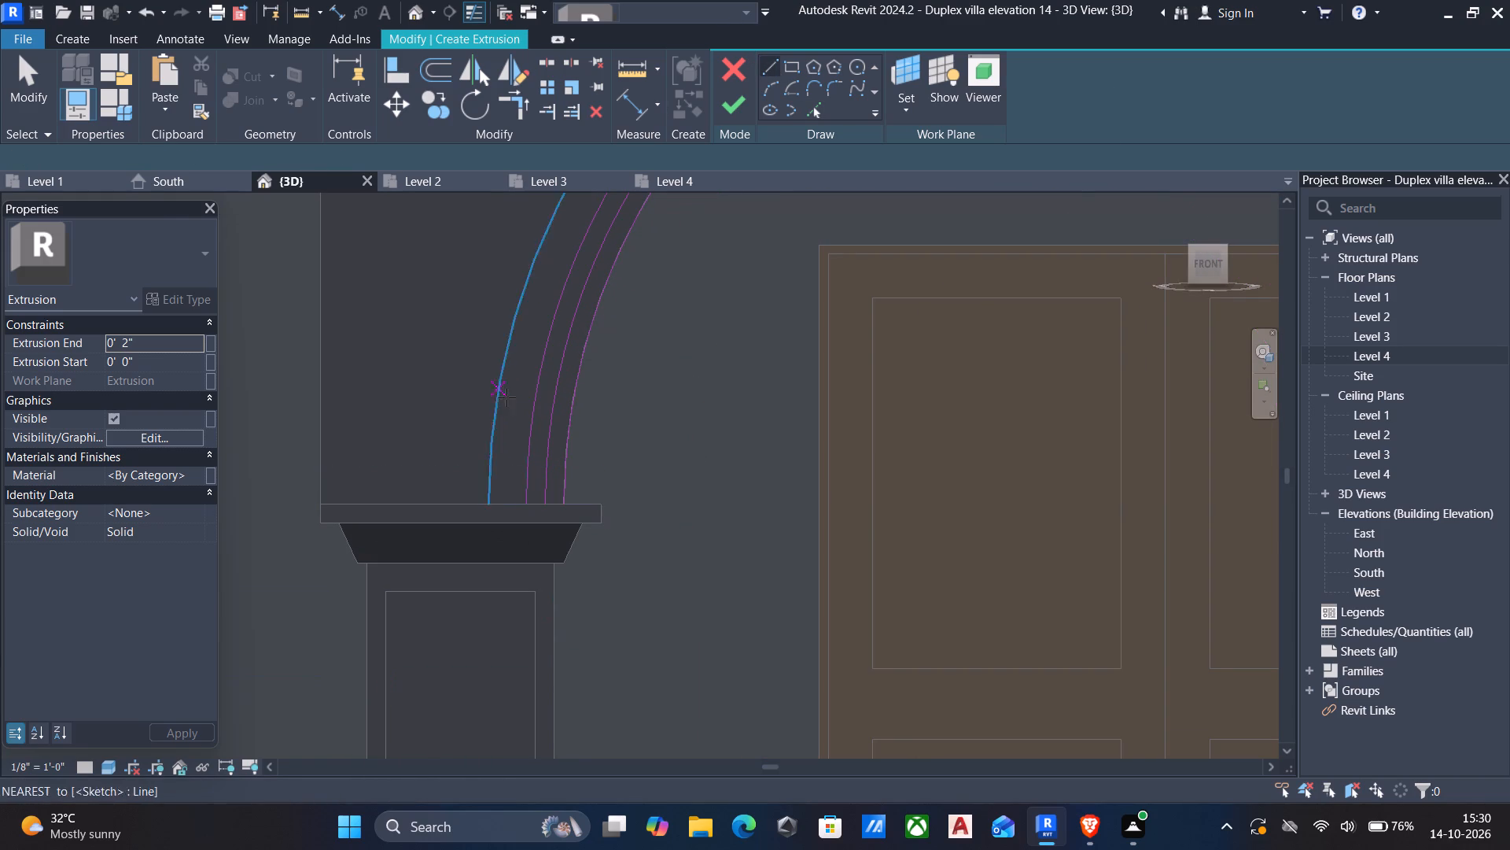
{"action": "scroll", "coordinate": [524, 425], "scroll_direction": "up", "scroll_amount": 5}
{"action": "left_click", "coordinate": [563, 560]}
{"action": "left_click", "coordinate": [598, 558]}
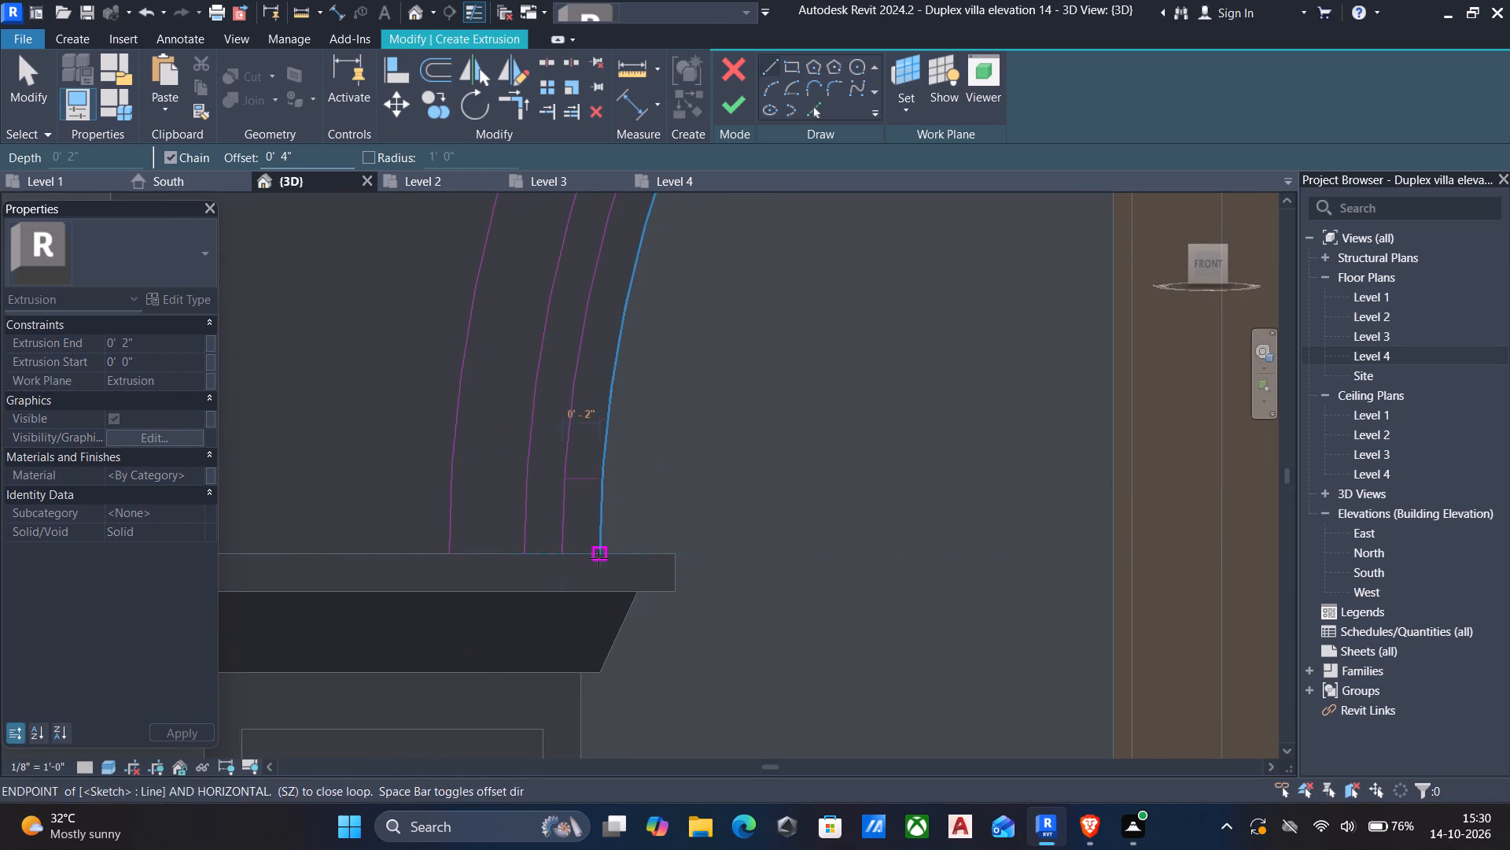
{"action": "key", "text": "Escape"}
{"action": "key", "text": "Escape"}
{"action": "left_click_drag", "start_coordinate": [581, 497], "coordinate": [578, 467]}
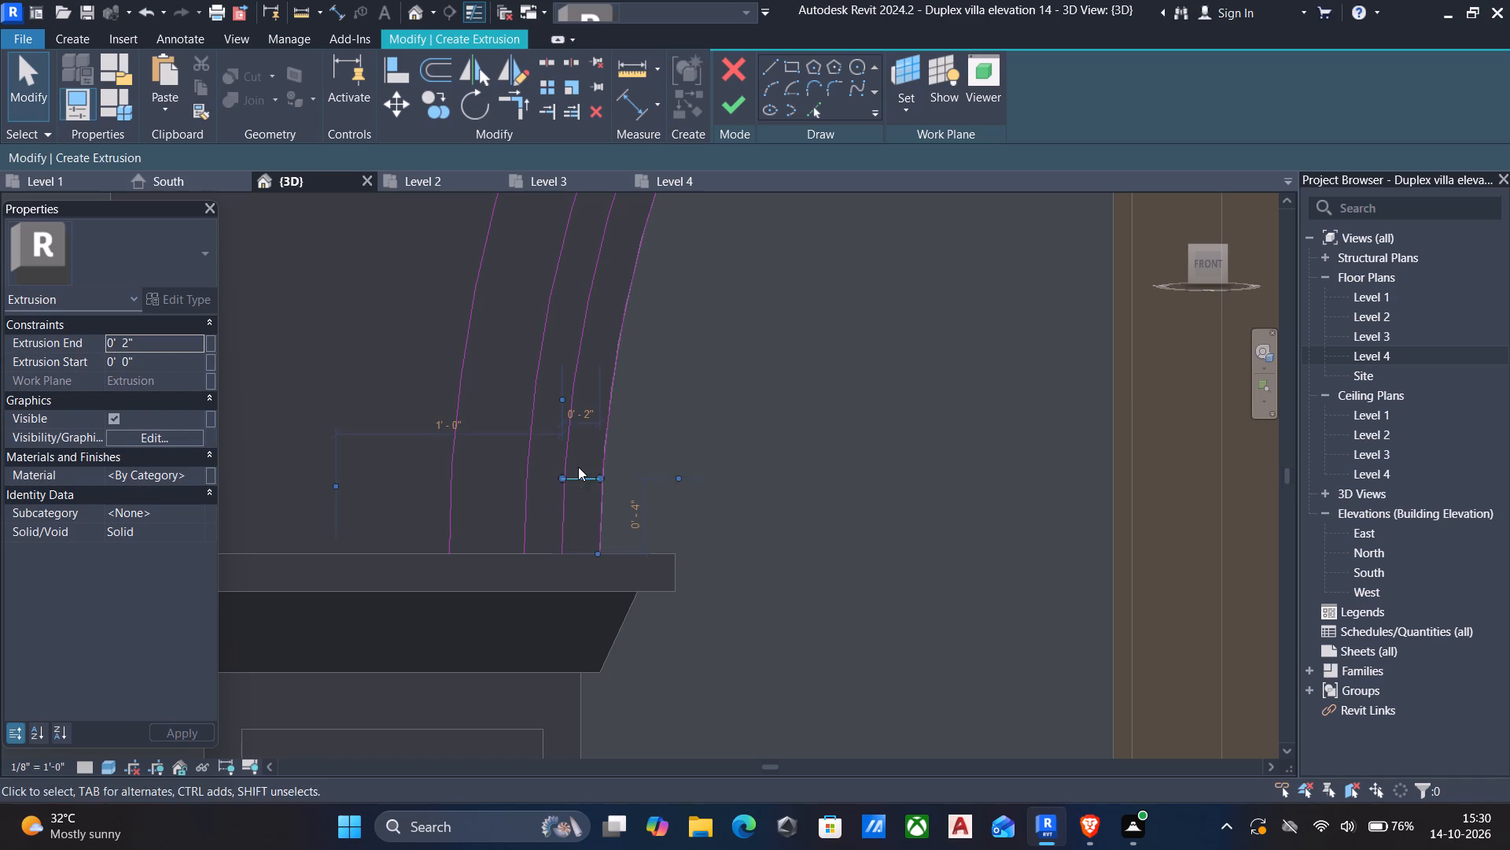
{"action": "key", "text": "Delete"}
Close the left bases of the inner and outer arch bands with short horizontal lines at zero offset along the column cap.
{"action": "left_click", "coordinate": [772, 65]}
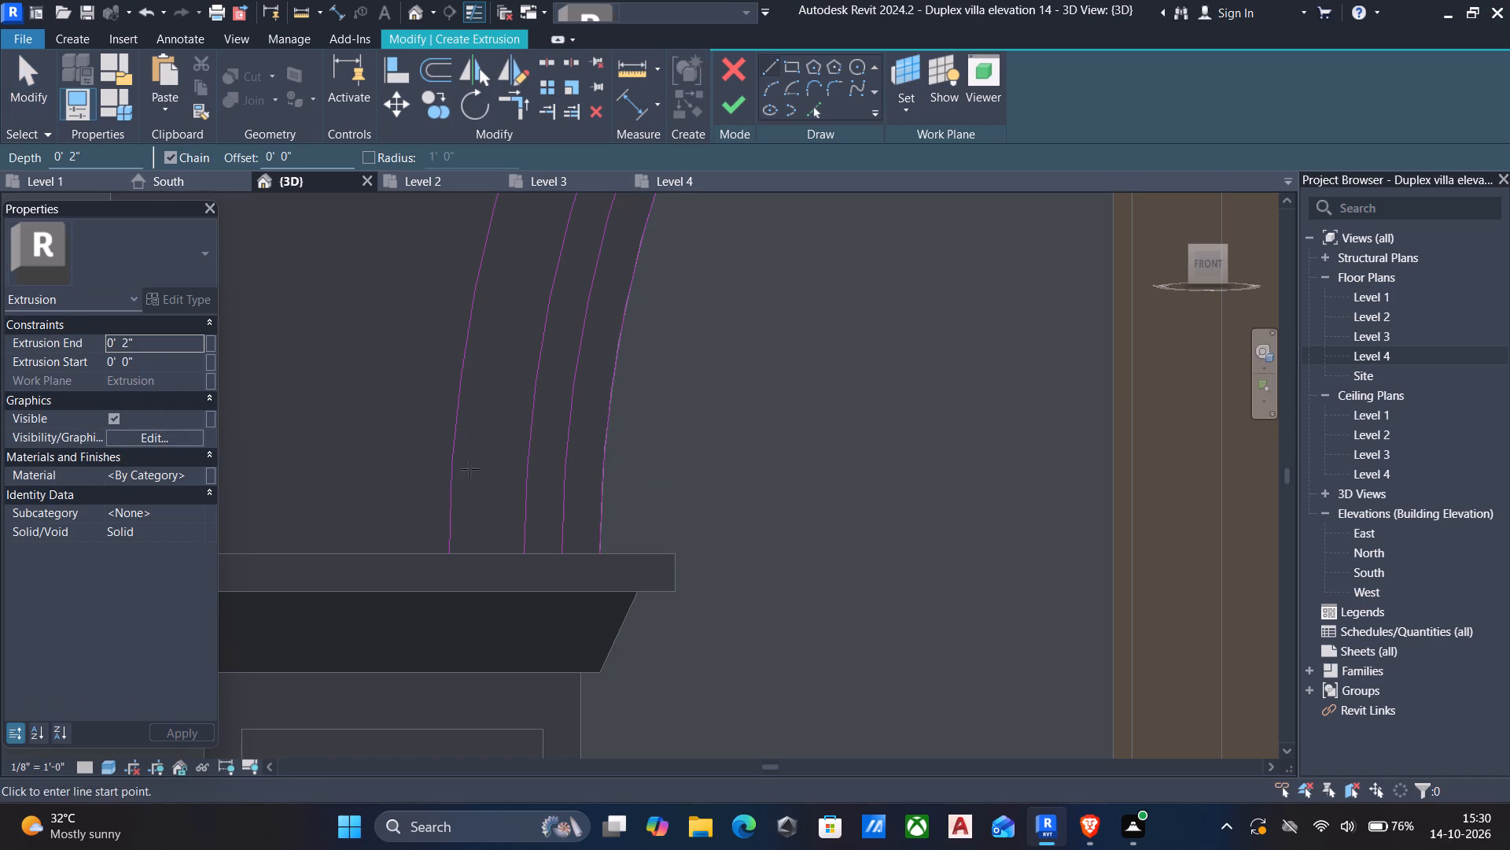
{"action": "scroll", "coordinate": [558, 556], "scroll_direction": "up", "scroll_amount": 3}
{"action": "left_click", "coordinate": [558, 560]}
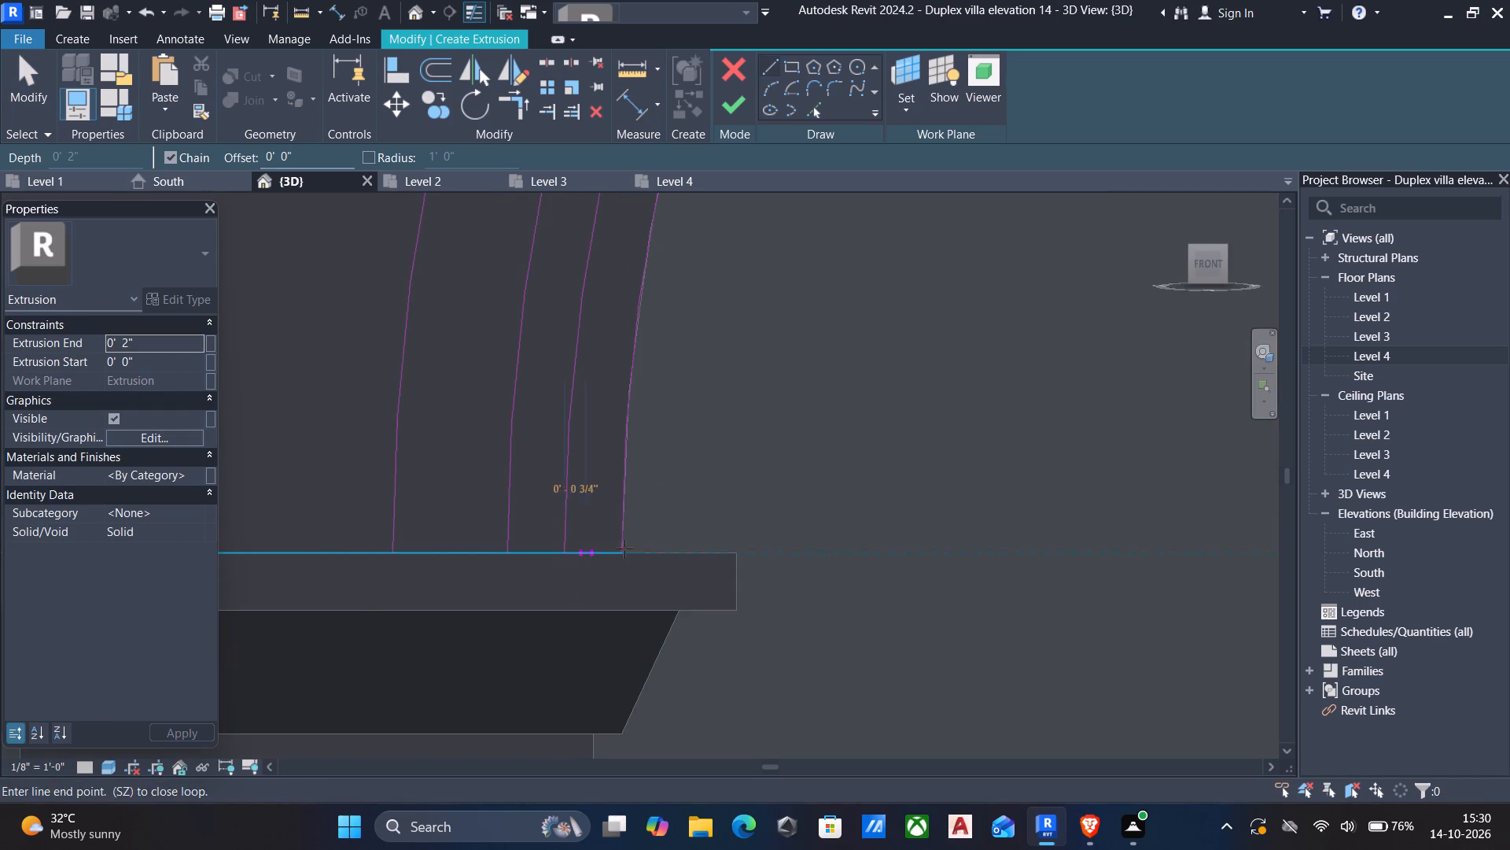
{"action": "left_click", "coordinate": [624, 550]}
{"action": "key", "text": "Escape"}
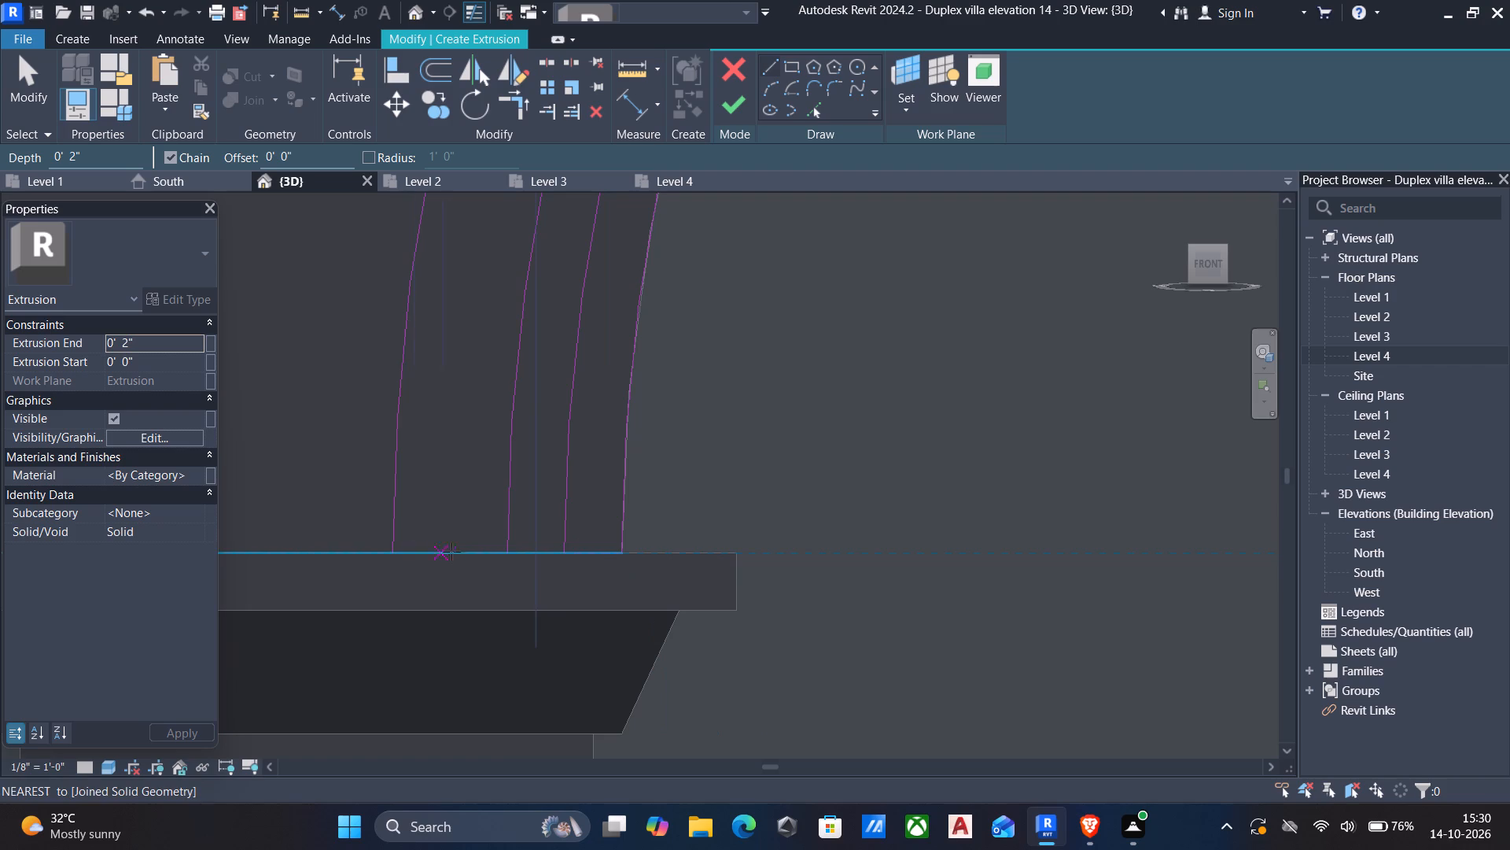
{"action": "left_click", "coordinate": [506, 555]}
{"action": "left_click", "coordinate": [393, 550]}
{"action": "key", "text": "Escape"}
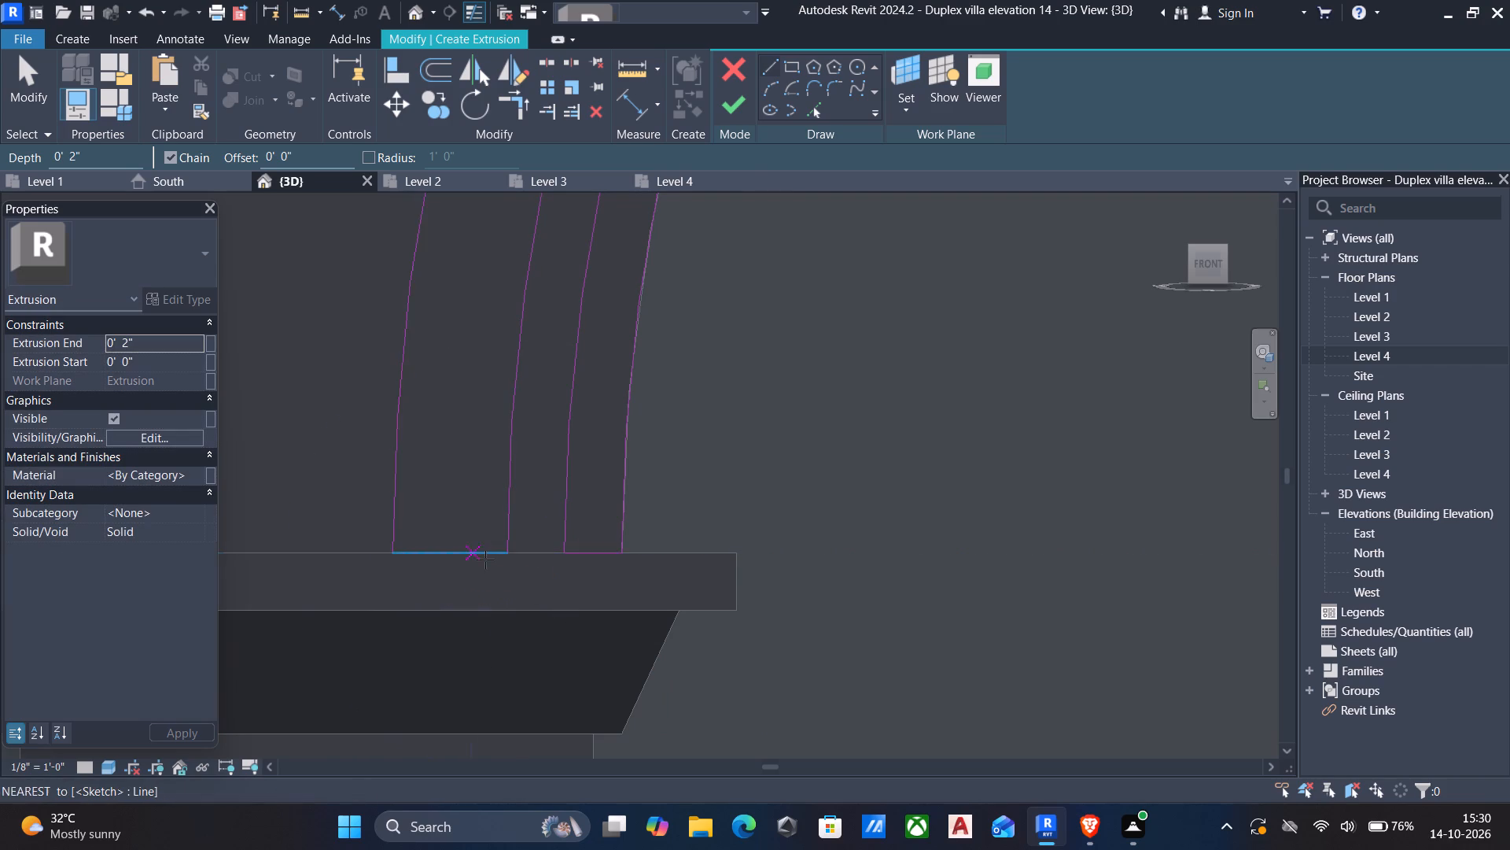
Close the right bases of the outer and inner arch bands with short horizontal lines along the column cap.
{"action": "scroll", "coordinate": [481, 556], "scroll_direction": "down", "scroll_amount": 6}
{"action": "scroll", "coordinate": [688, 562], "scroll_direction": "down", "scroll_amount": 7}
{"action": "middle_click_drag", "start_coordinate": [787, 537], "coordinate": [407, 491]}
{"action": "scroll", "coordinate": [880, 514], "scroll_direction": "up", "scroll_amount": 2}
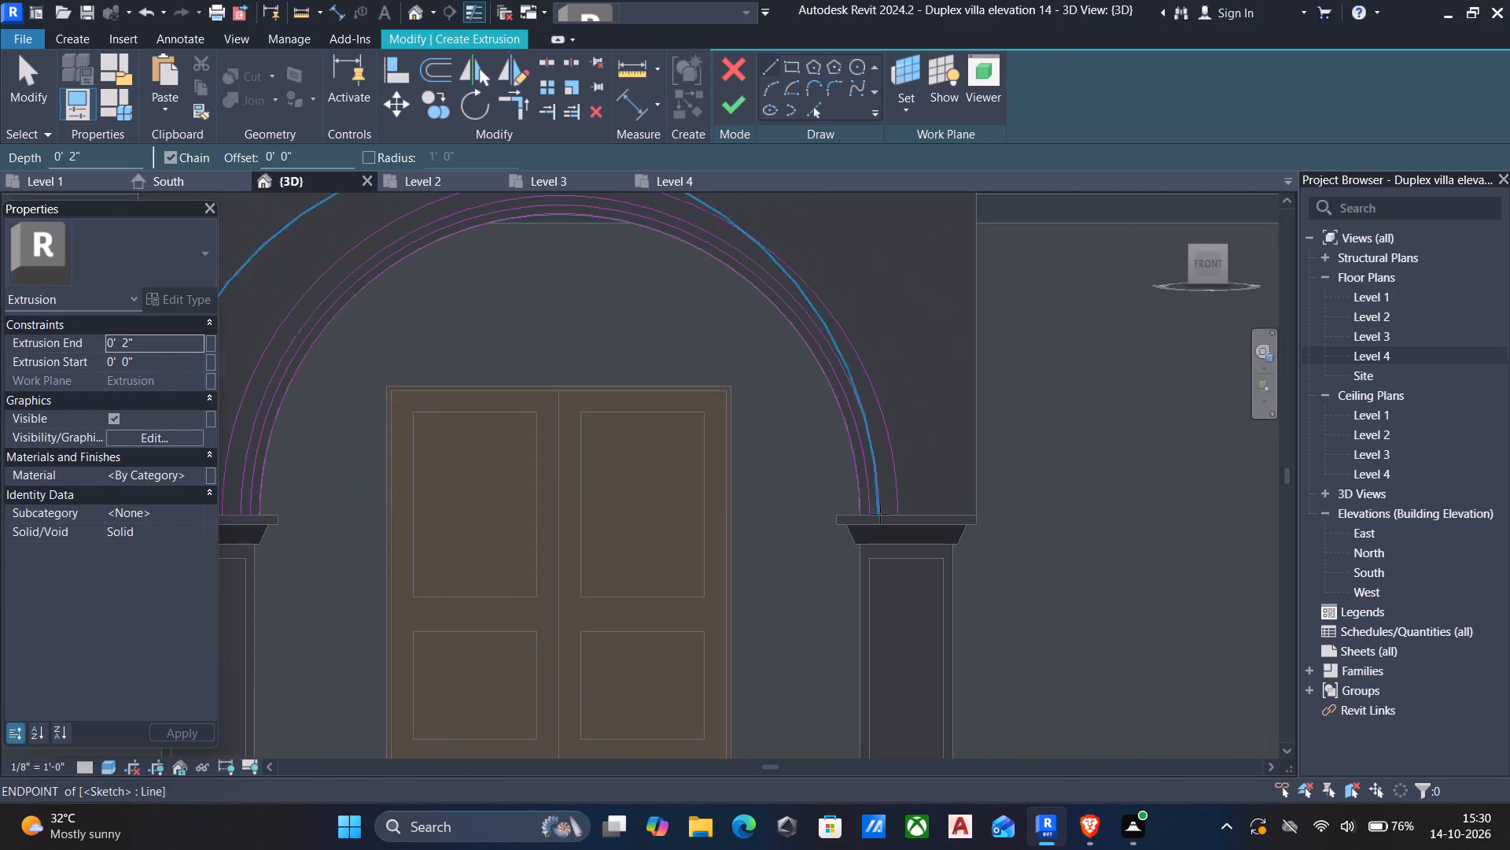
{"action": "scroll", "coordinate": [880, 514], "scroll_direction": "up", "scroll_amount": 8}
{"action": "left_click", "coordinate": [875, 526]}
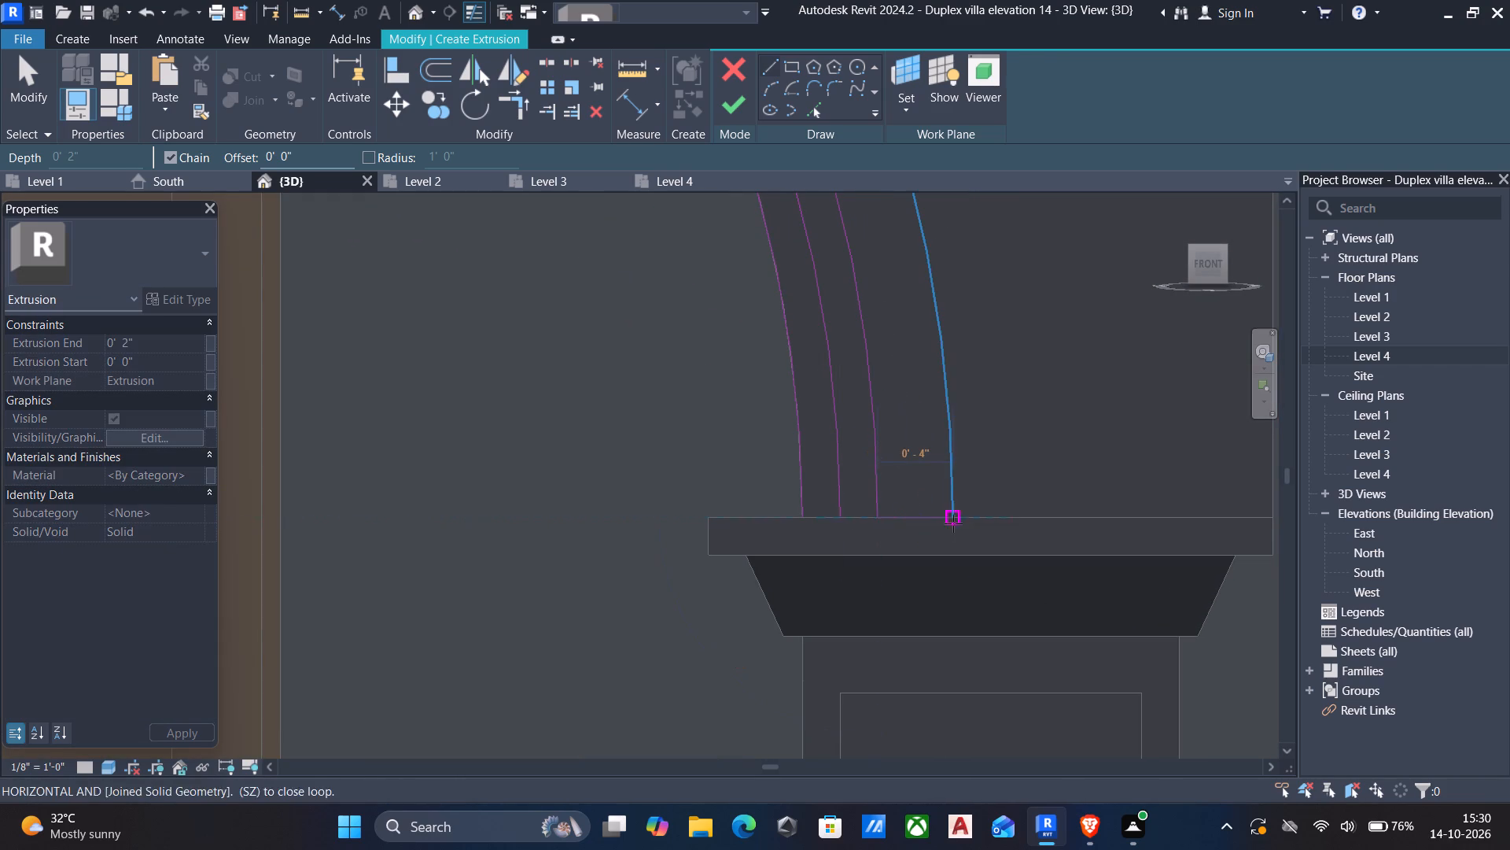
{"action": "left_click", "coordinate": [954, 523]}
{"action": "key", "text": "Escape"}
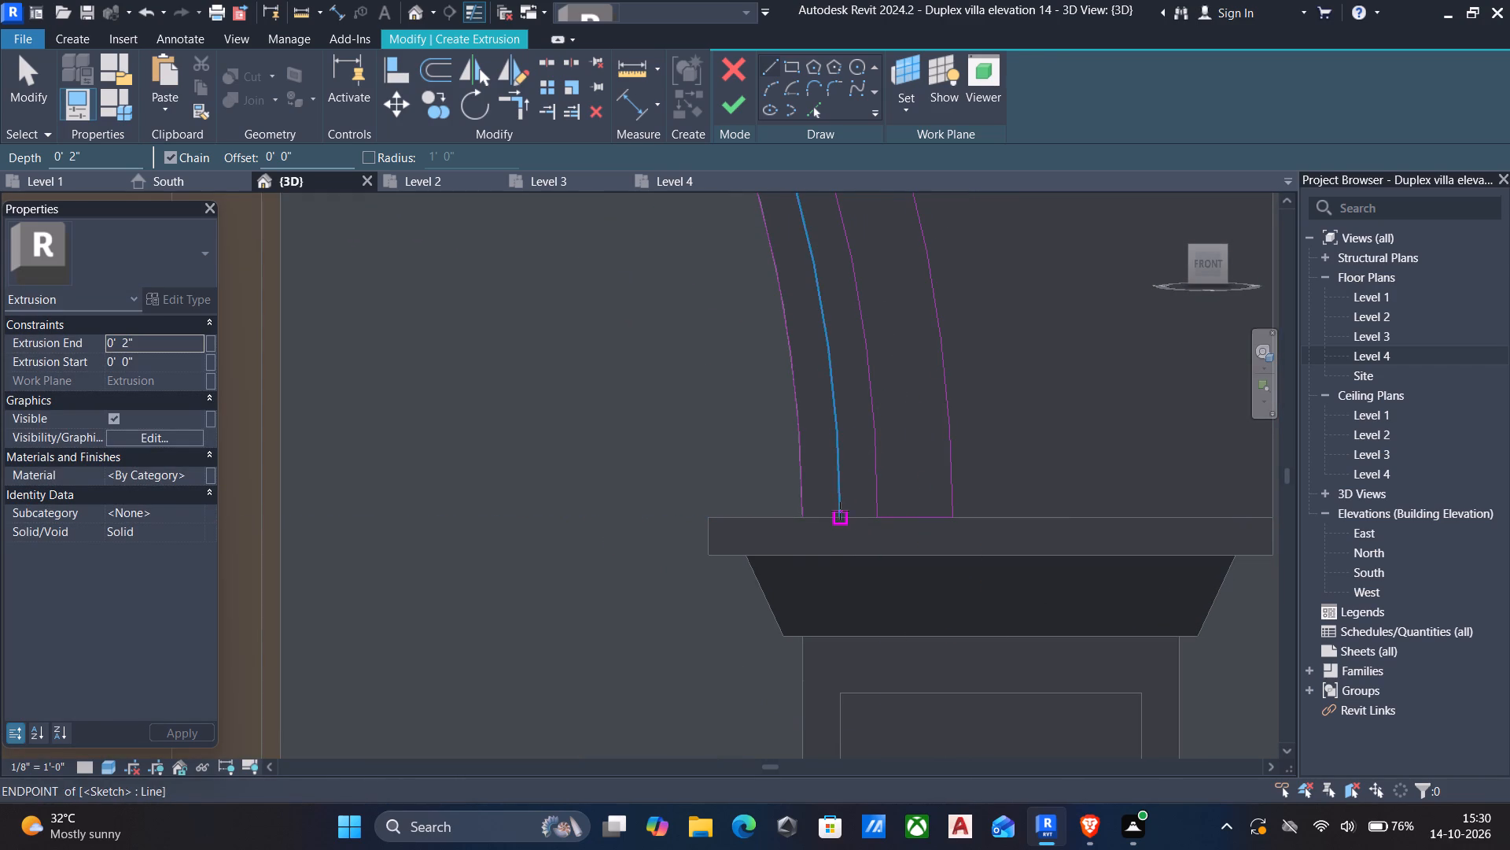
{"action": "left_click", "coordinate": [840, 511]}
{"action": "left_click", "coordinate": [800, 516]}
{"action": "key", "text": "Escape"}
Finish the sketch to extrude the two concentric arch bands as a solid 2" deep.
{"action": "scroll", "coordinate": [794, 516], "scroll_direction": "down", "scroll_amount": 7}
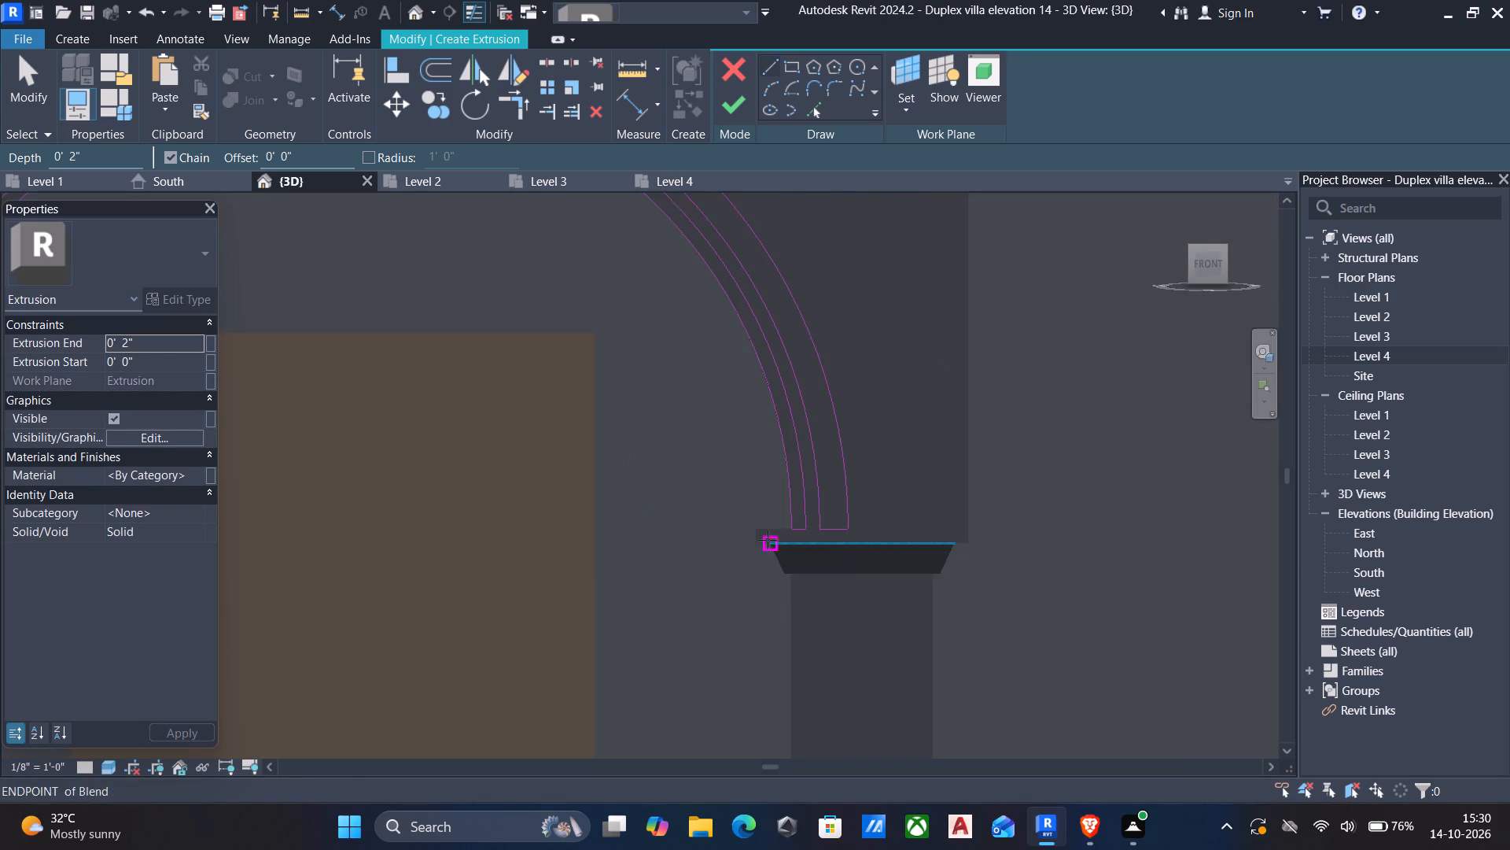
{"action": "scroll", "coordinate": [738, 540], "scroll_direction": "down", "scroll_amount": 6}
{"action": "middle_click_drag", "start_coordinate": [670, 523], "coordinate": [823, 530]}
{"action": "key", "text": "Escape"}
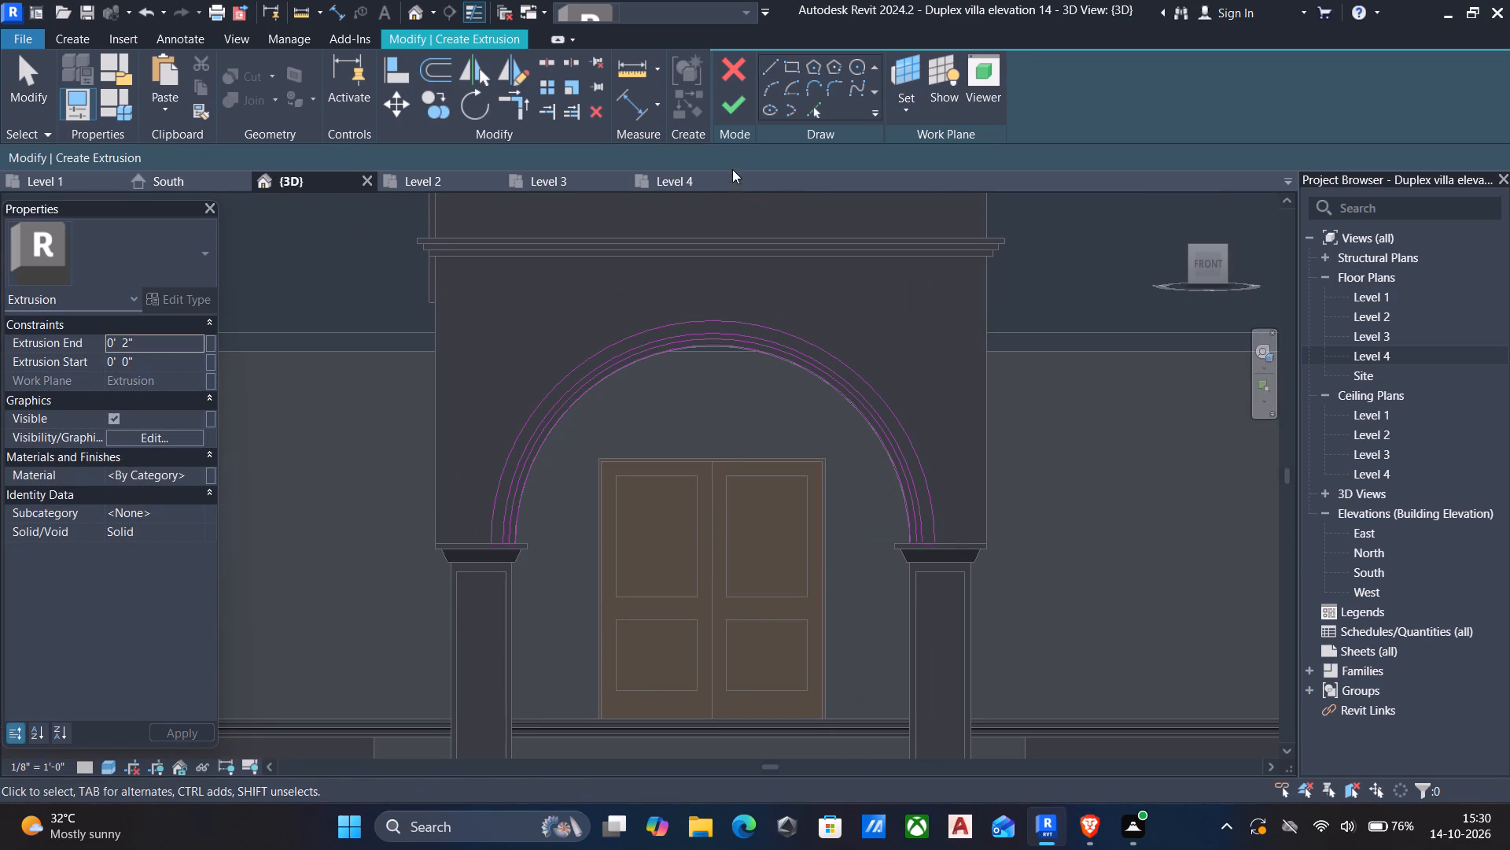
{"action": "left_click", "coordinate": [731, 105]}
Examine the two extruded arch bands at an angle from the front.
{"action": "scroll", "coordinate": [731, 338], "scroll_direction": "down", "scroll_amount": 2}
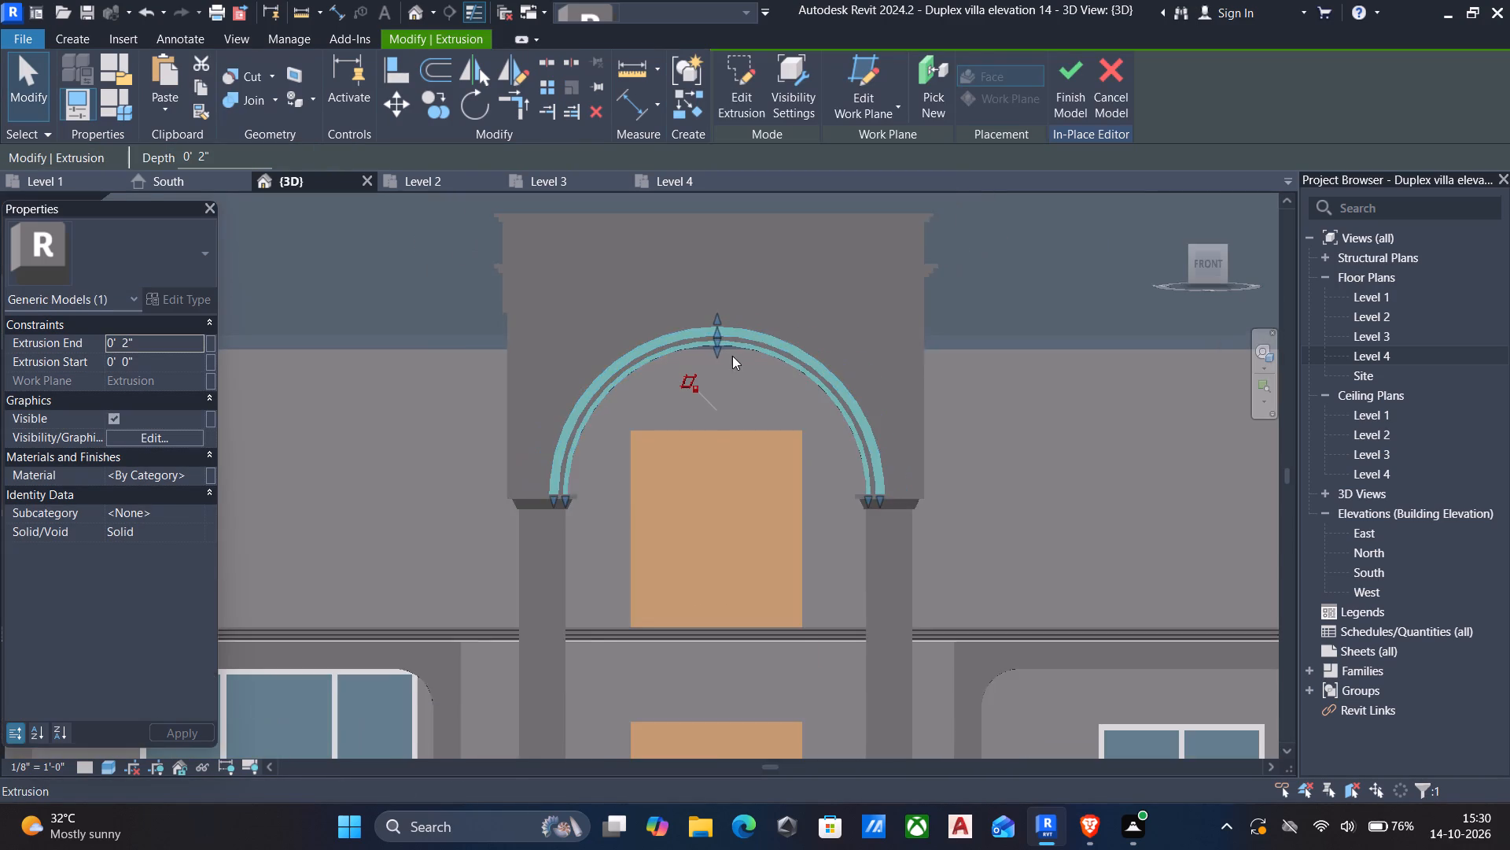
{"action": "middle_click_drag", "start_coordinate": [729, 356], "coordinate": [869, 469], "text": "shift"}
{"action": "key", "text": "Escape"}
{"action": "scroll", "coordinate": [649, 334], "scroll_direction": "up", "scroll_amount": 4}
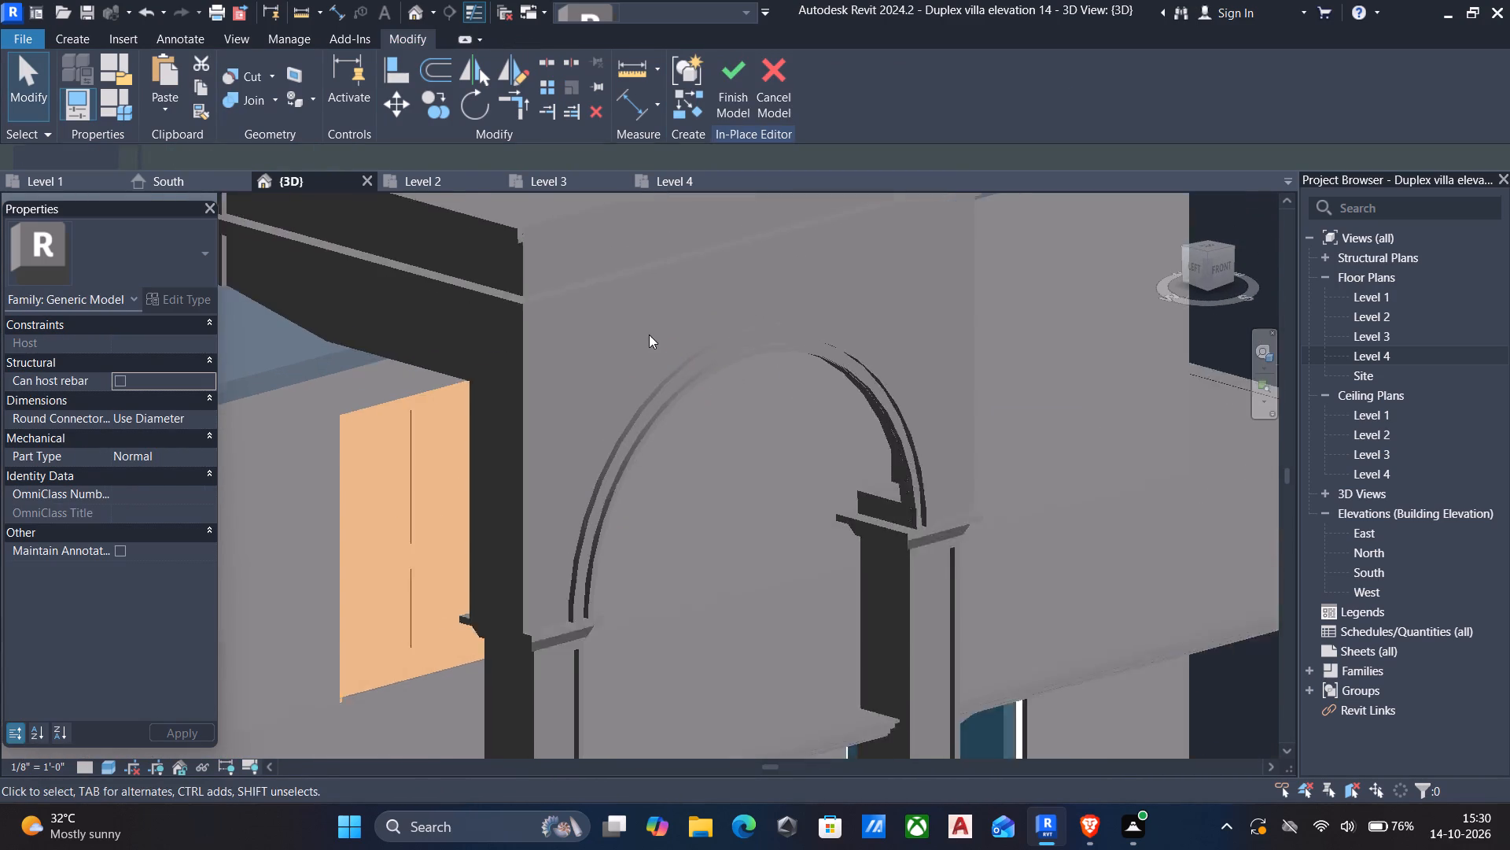
{"action": "middle_click_drag", "start_coordinate": [750, 412], "coordinate": [755, 377]}
{"action": "scroll", "coordinate": [864, 323], "scroll_direction": "up", "scroll_amount": 3}
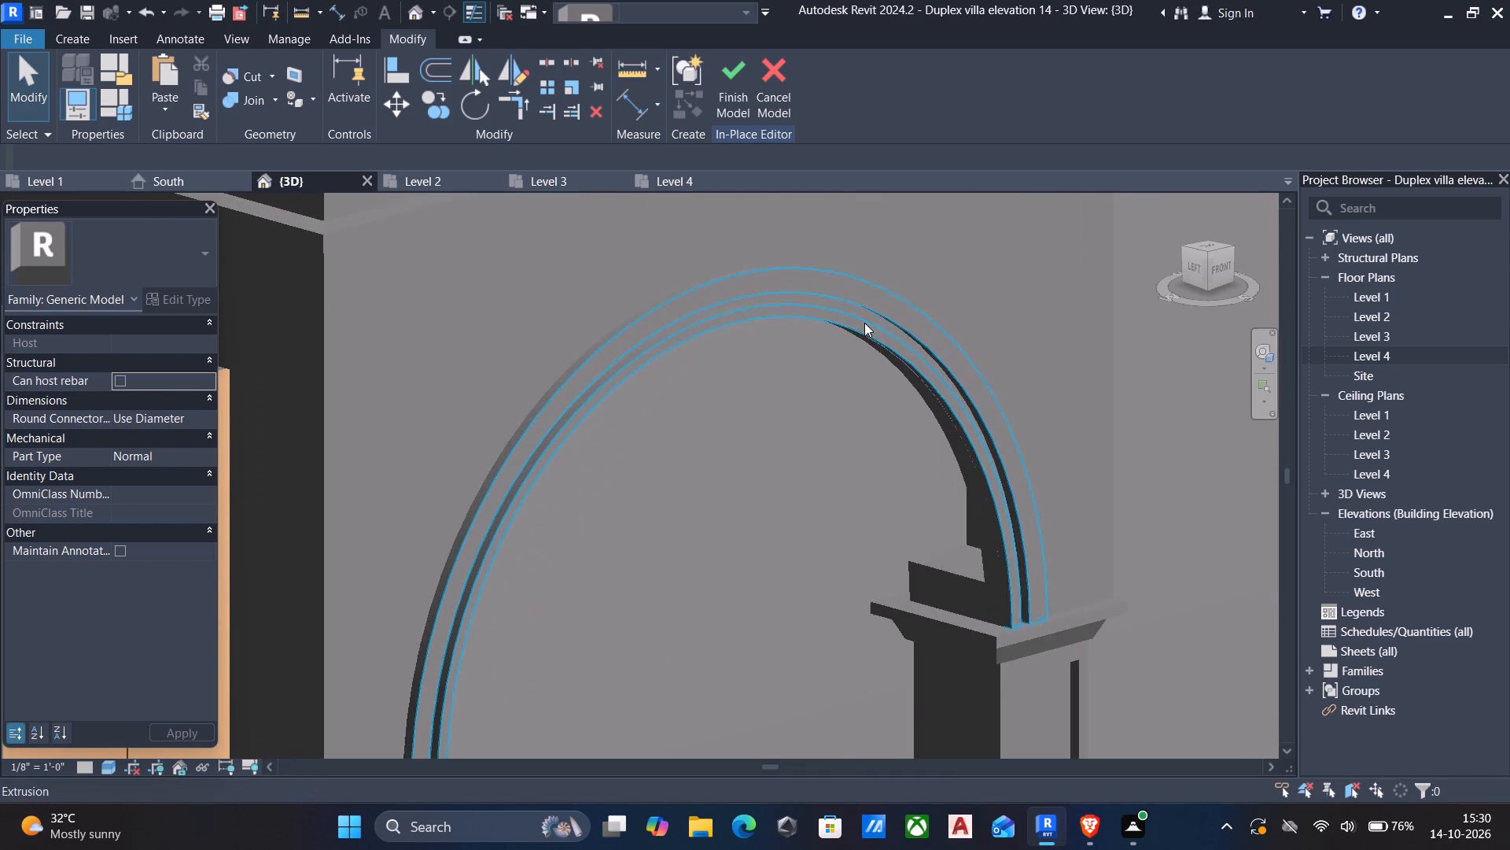
{"action": "scroll", "coordinate": [789, 320], "scroll_direction": "up", "scroll_amount": 4}
{"action": "left_click", "coordinate": [660, 320]}
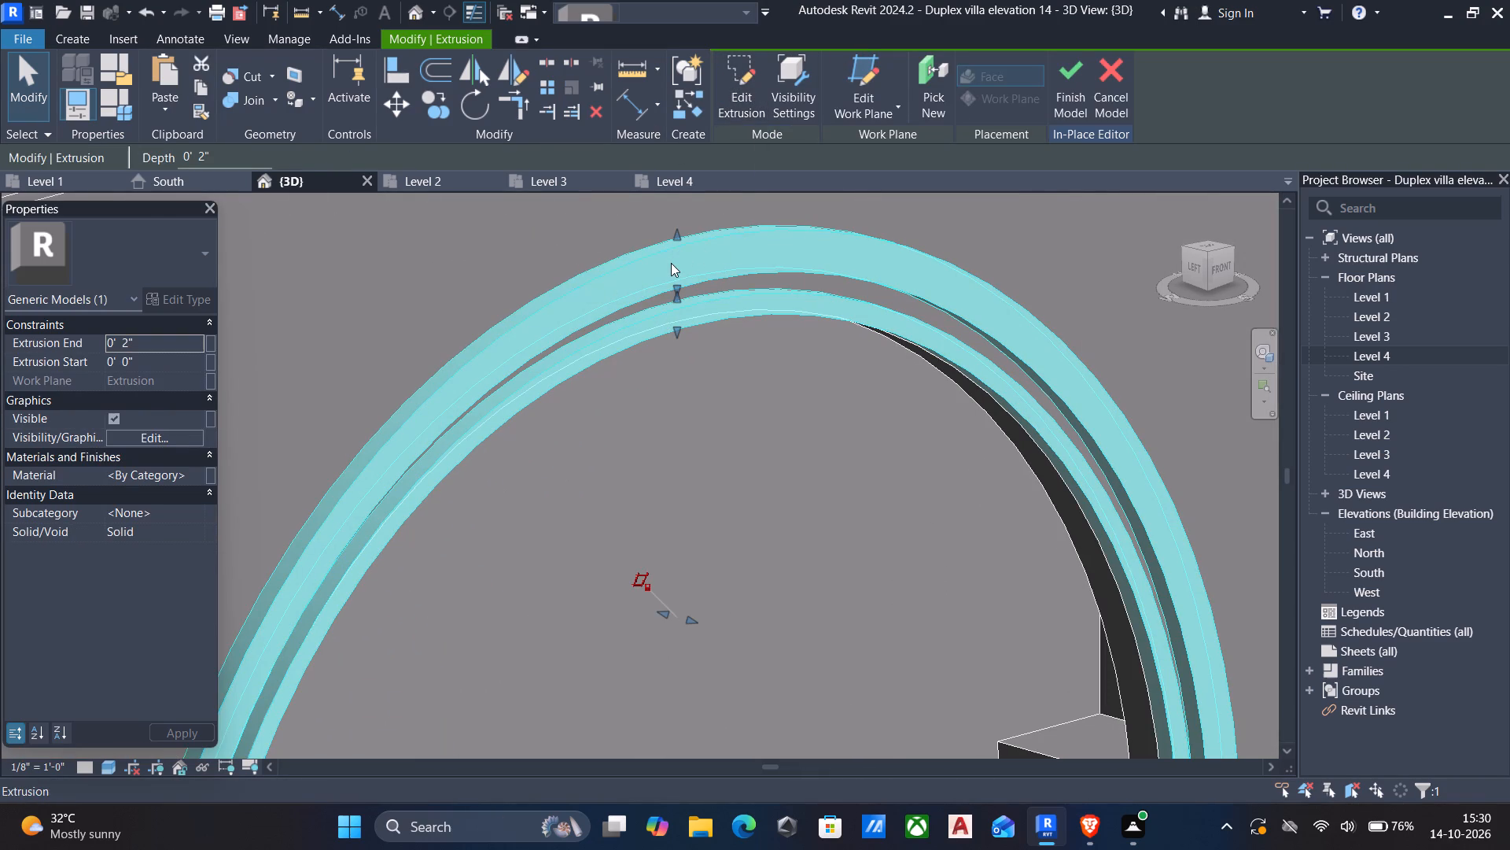
{"action": "scroll", "coordinate": [668, 297], "scroll_direction": "down", "scroll_amount": 5}
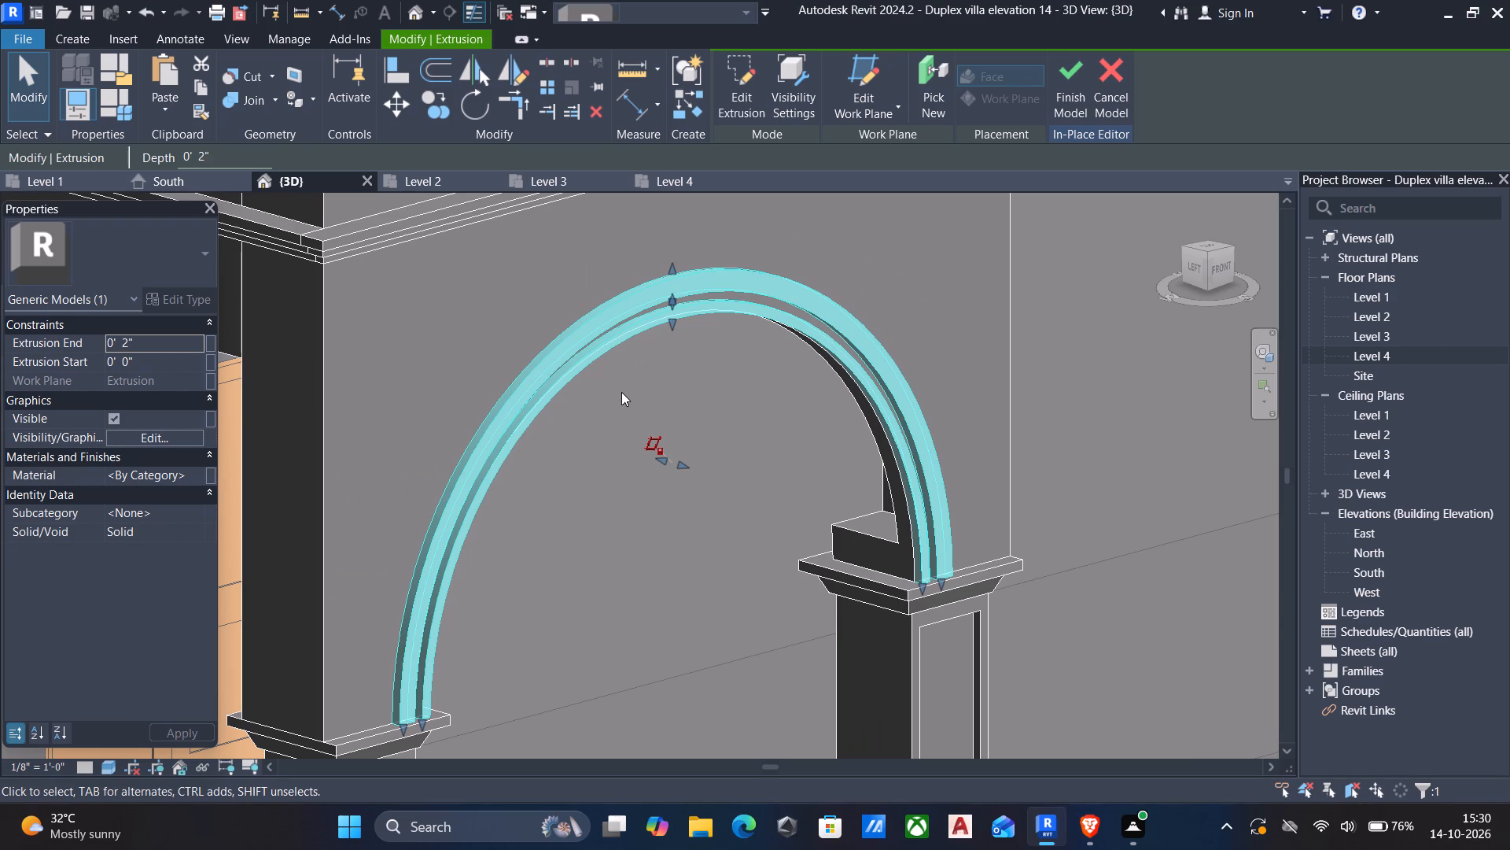
{"action": "key", "text": "Escape"}
Reopen the sketch of the arch band extrusion and delete the two arcs of the outer band.
{"action": "left_click", "coordinate": [713, 302]}
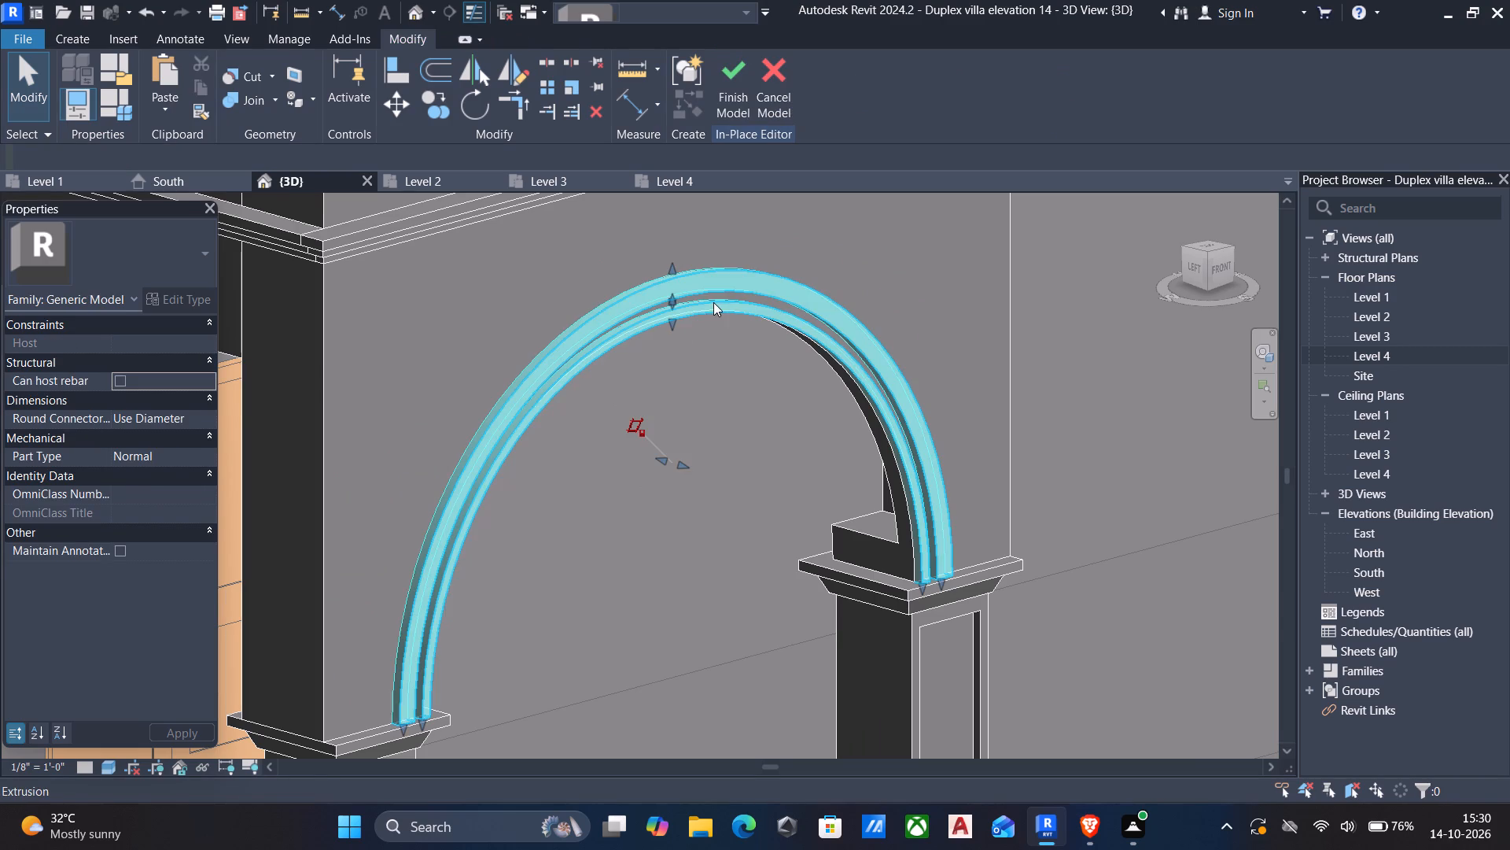
{"action": "left_click", "coordinate": [727, 72]}
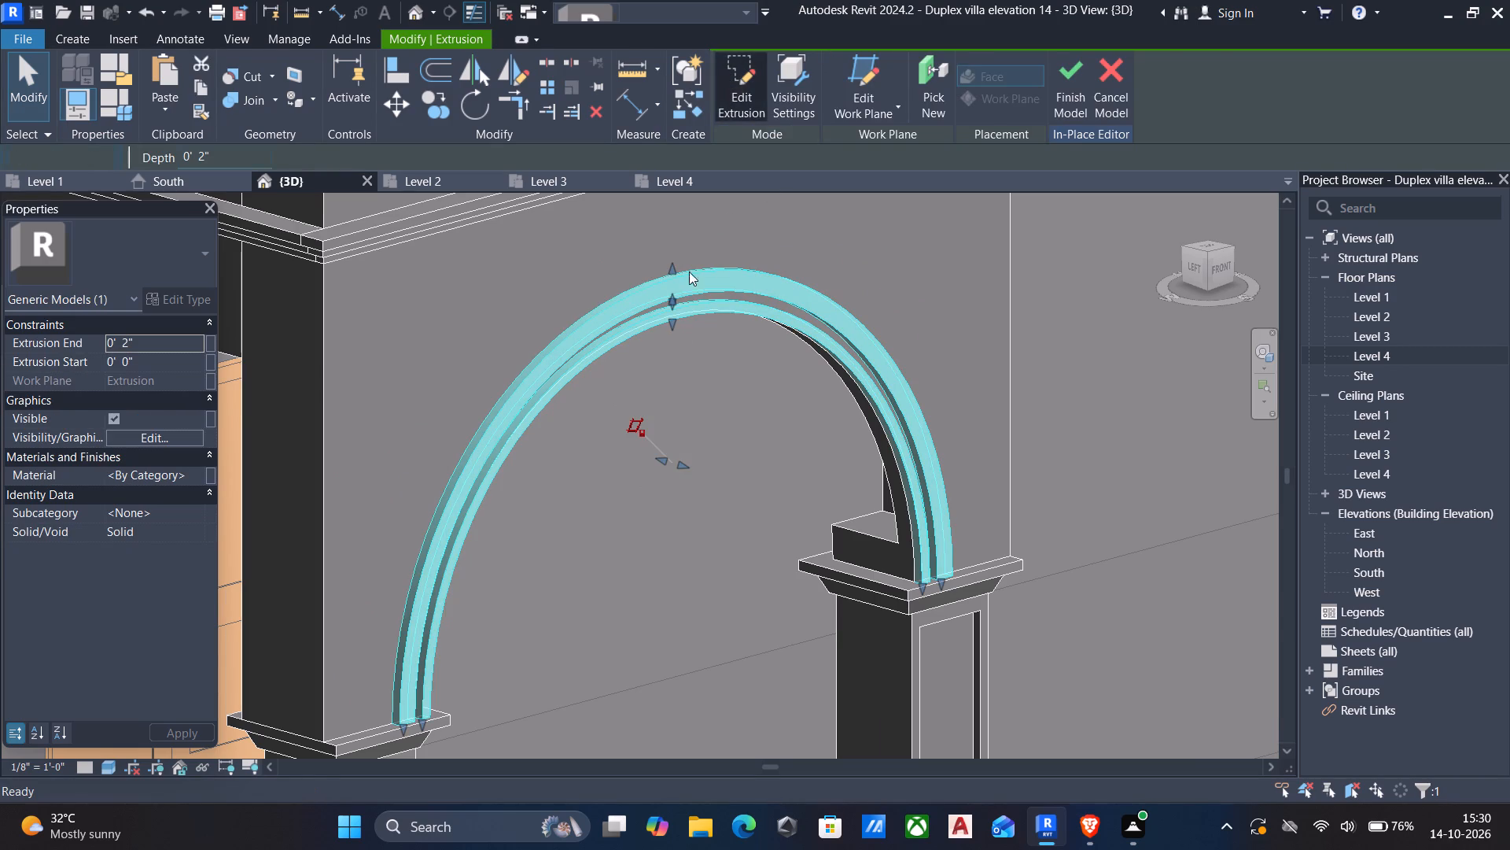
{"action": "scroll", "coordinate": [650, 311], "scroll_direction": "up", "scroll_amount": 4}
{"action": "left_click", "coordinate": [635, 305]}
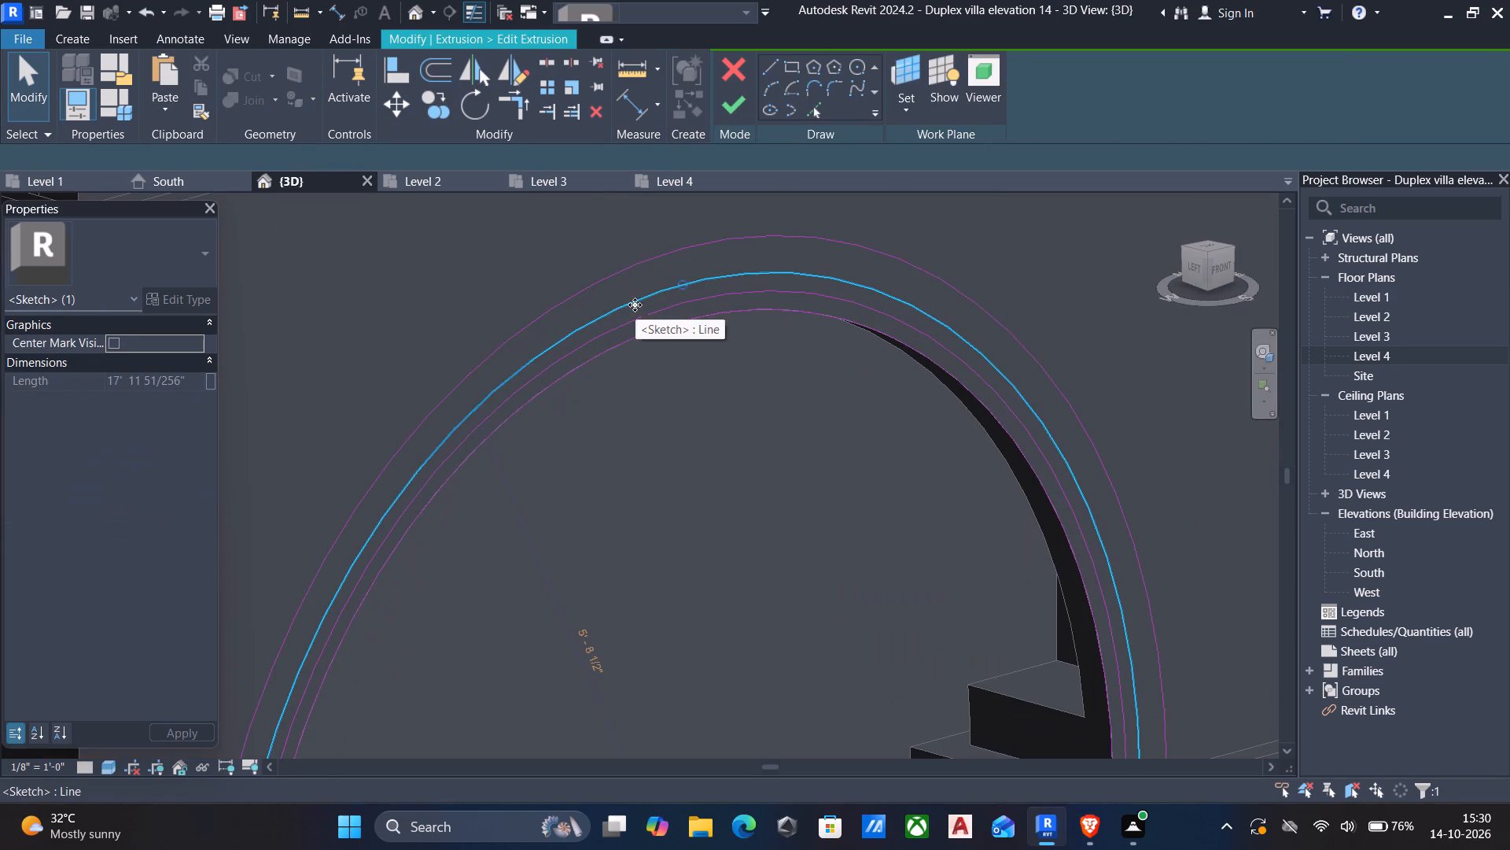
{"action": "left_click", "coordinate": [592, 281]}
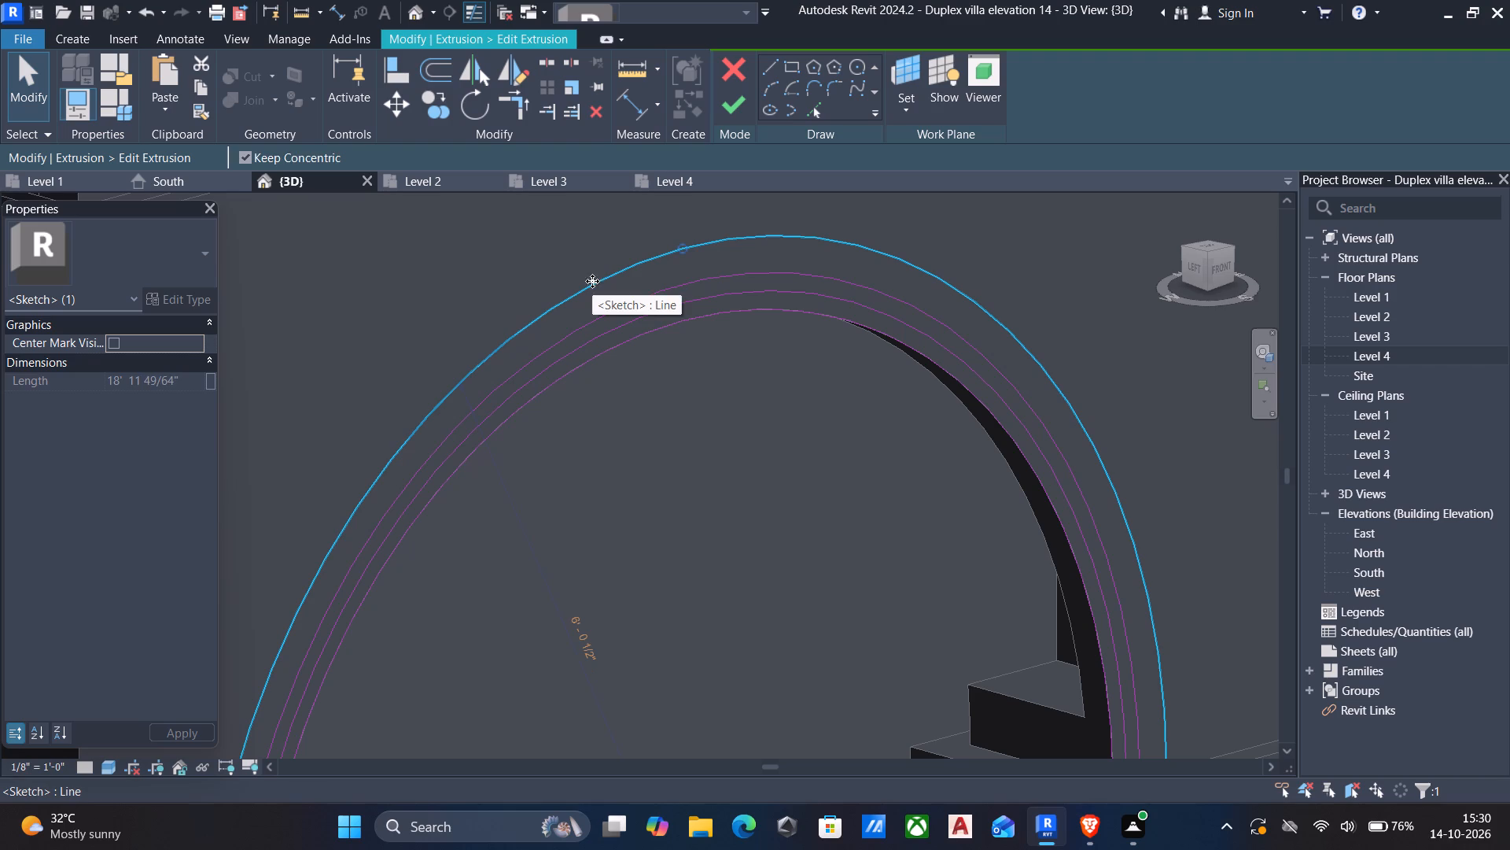
{"action": "left_click", "coordinate": [626, 305], "text": "ctrl"}
{"action": "key", "text": "Delete"}
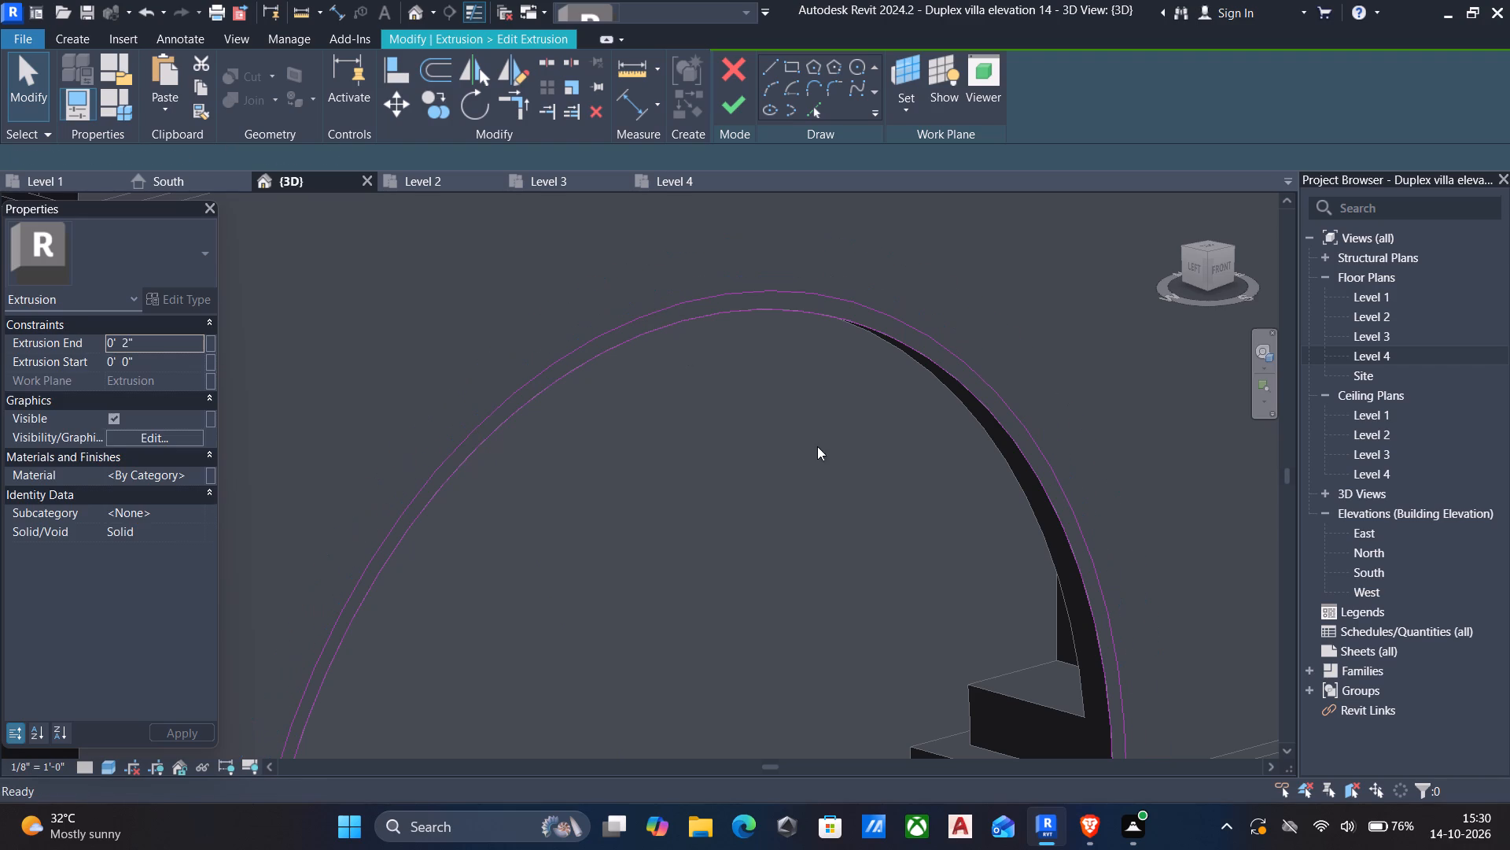
Delete the outer band's leftover base lines above both column caps and finish the sketch with only the inner band.
{"action": "middle_click_drag", "start_coordinate": [878, 513], "coordinate": [768, 311]}
{"action": "scroll", "coordinate": [757, 342], "scroll_direction": "down", "scroll_amount": 1}
{"action": "scroll", "coordinate": [989, 538], "scroll_direction": "up", "scroll_amount": 3}
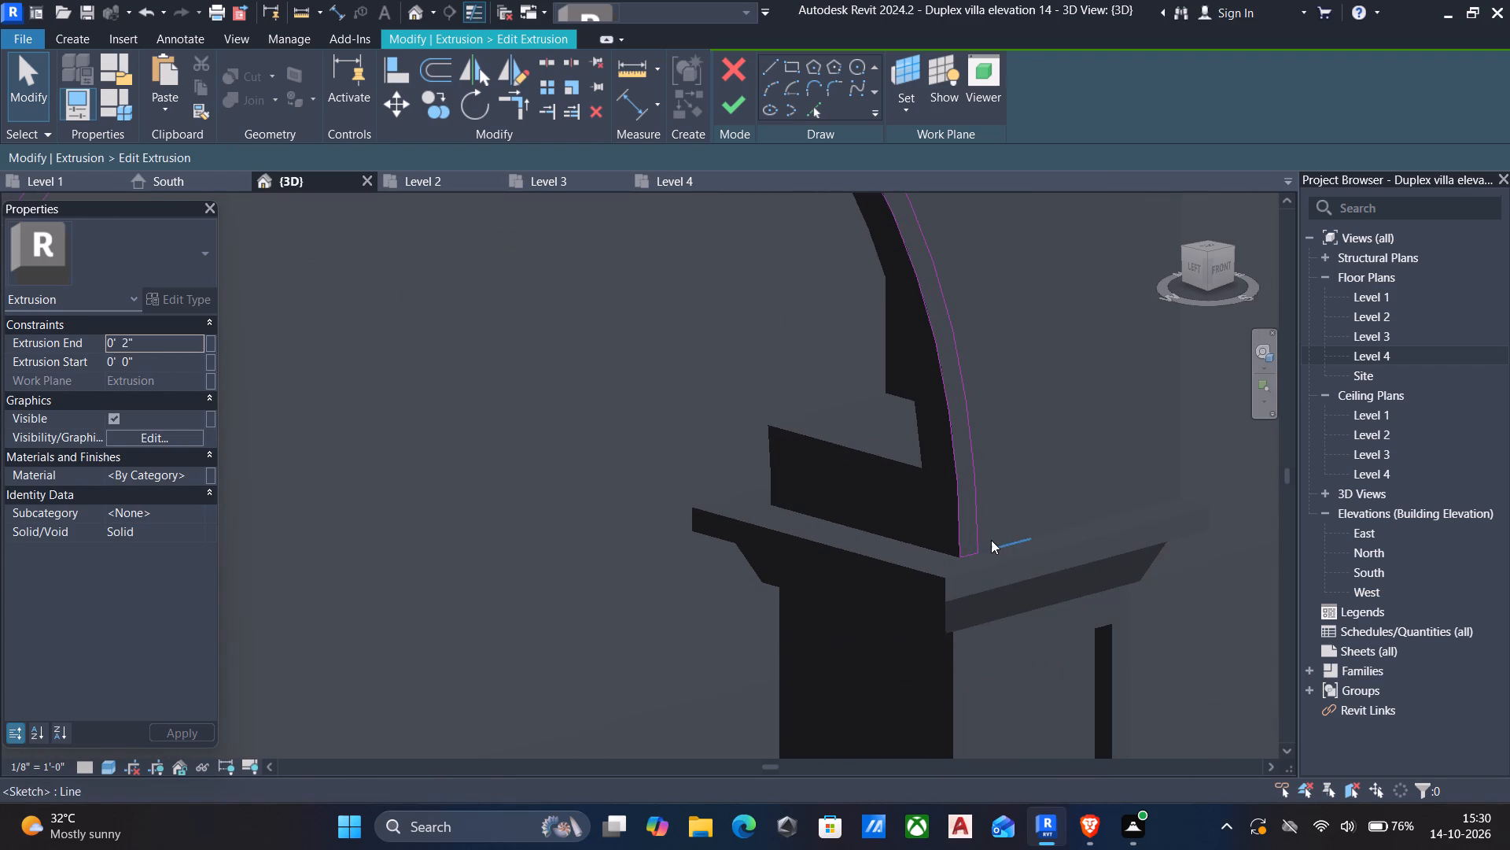
{"action": "left_click_drag", "start_coordinate": [1071, 580], "coordinate": [1015, 497]}
{"action": "key", "text": "Delete"}
{"action": "scroll", "coordinate": [998, 521], "scroll_direction": "down", "scroll_amount": 5}
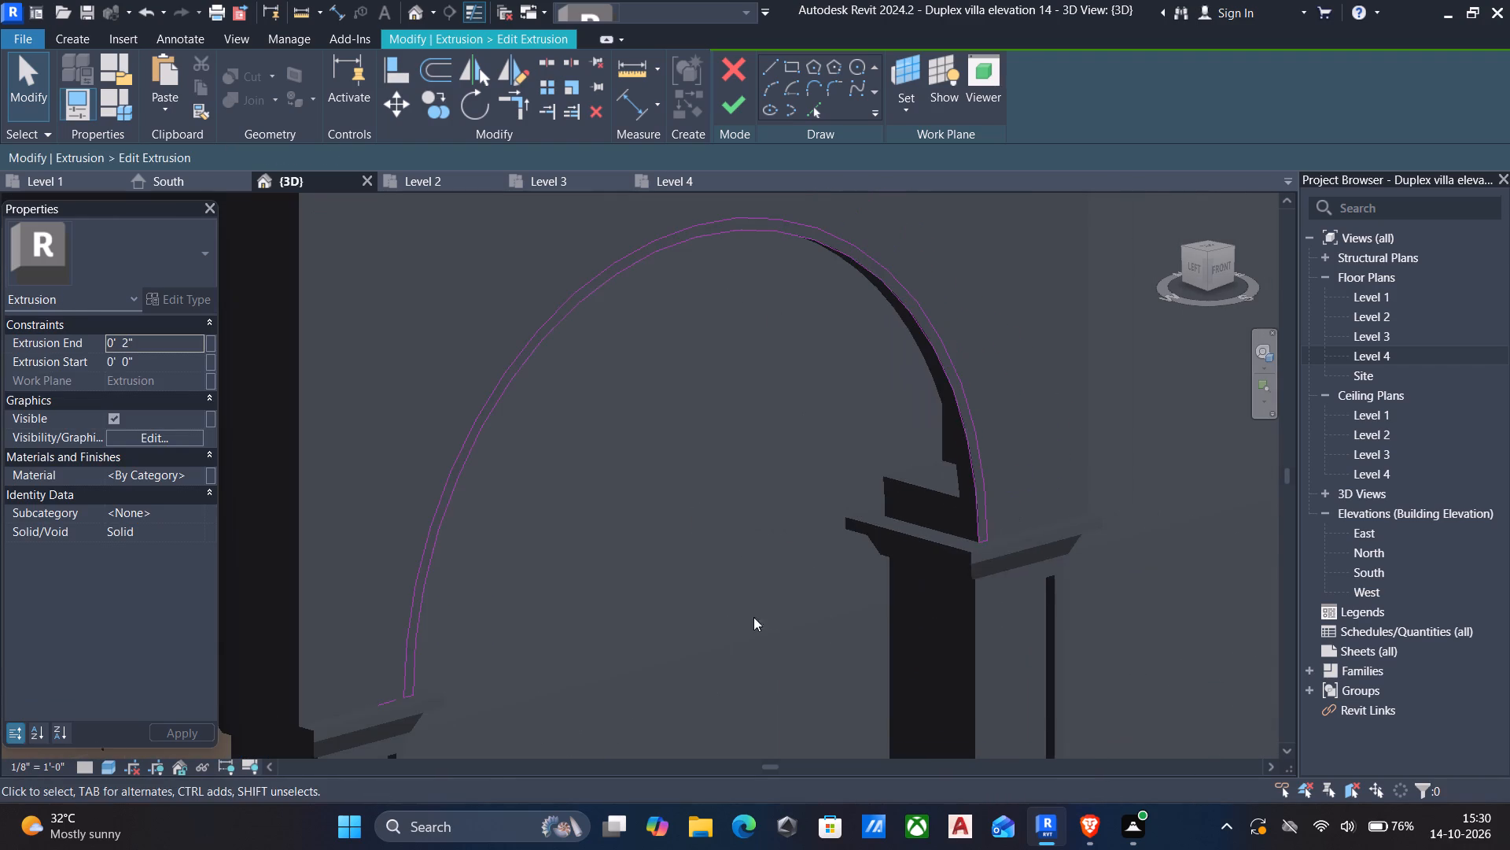
{"action": "middle_click_drag", "start_coordinate": [724, 614], "coordinate": [778, 556]}
{"action": "scroll", "coordinate": [501, 711], "scroll_direction": "up", "scroll_amount": 3}
{"action": "scroll", "coordinate": [399, 642], "scroll_direction": "up", "scroll_amount": 4}
{"action": "left_click_drag", "start_coordinate": [427, 682], "coordinate": [332, 591]}
{"action": "key", "text": "Delete"}
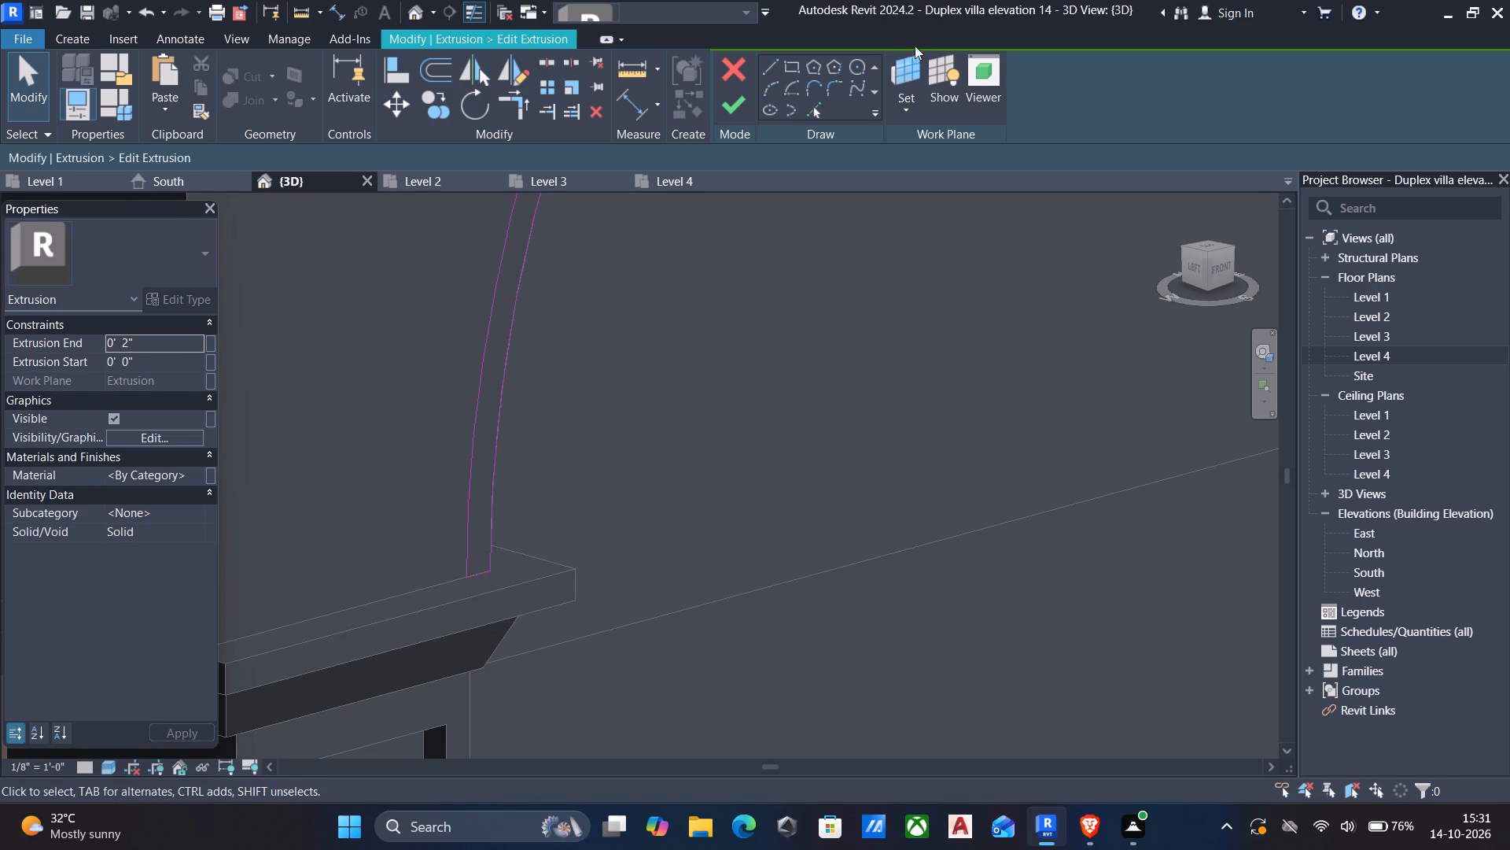
{"action": "left_click", "coordinate": [737, 116]}
Set the inner arch band's extrusion end to 0.5".
{"action": "scroll", "coordinate": [742, 296], "scroll_direction": "down", "scroll_amount": 6}
{"action": "middle_click_drag", "start_coordinate": [738, 331], "coordinate": [744, 508]}
{"action": "left_click", "coordinate": [160, 334]}
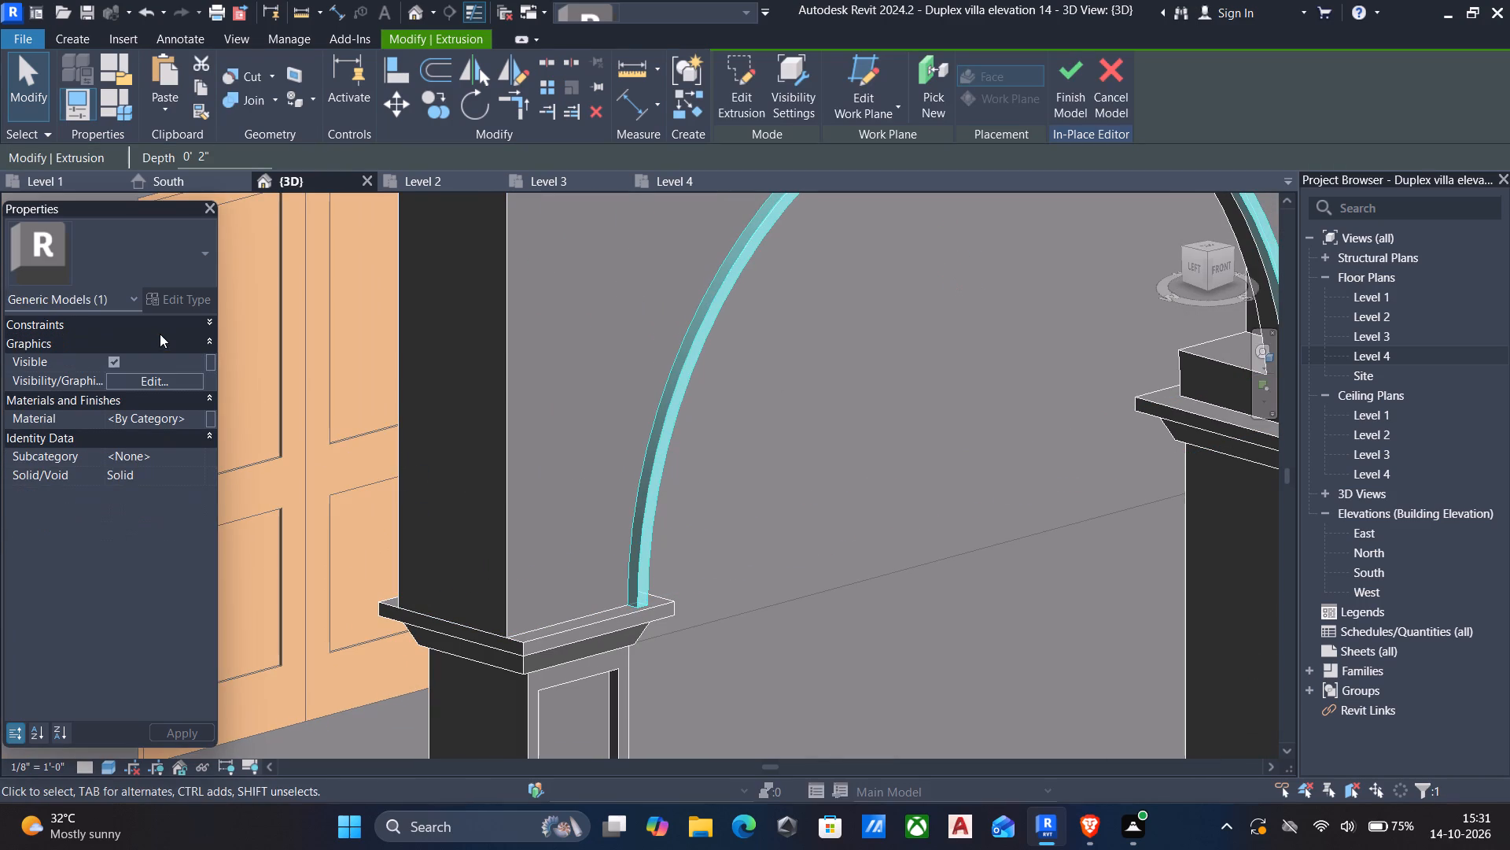
{"action": "left_click", "coordinate": [160, 334]}
{"action": "left_click", "coordinate": [157, 341]}
{"action": "key", "text": "0"}
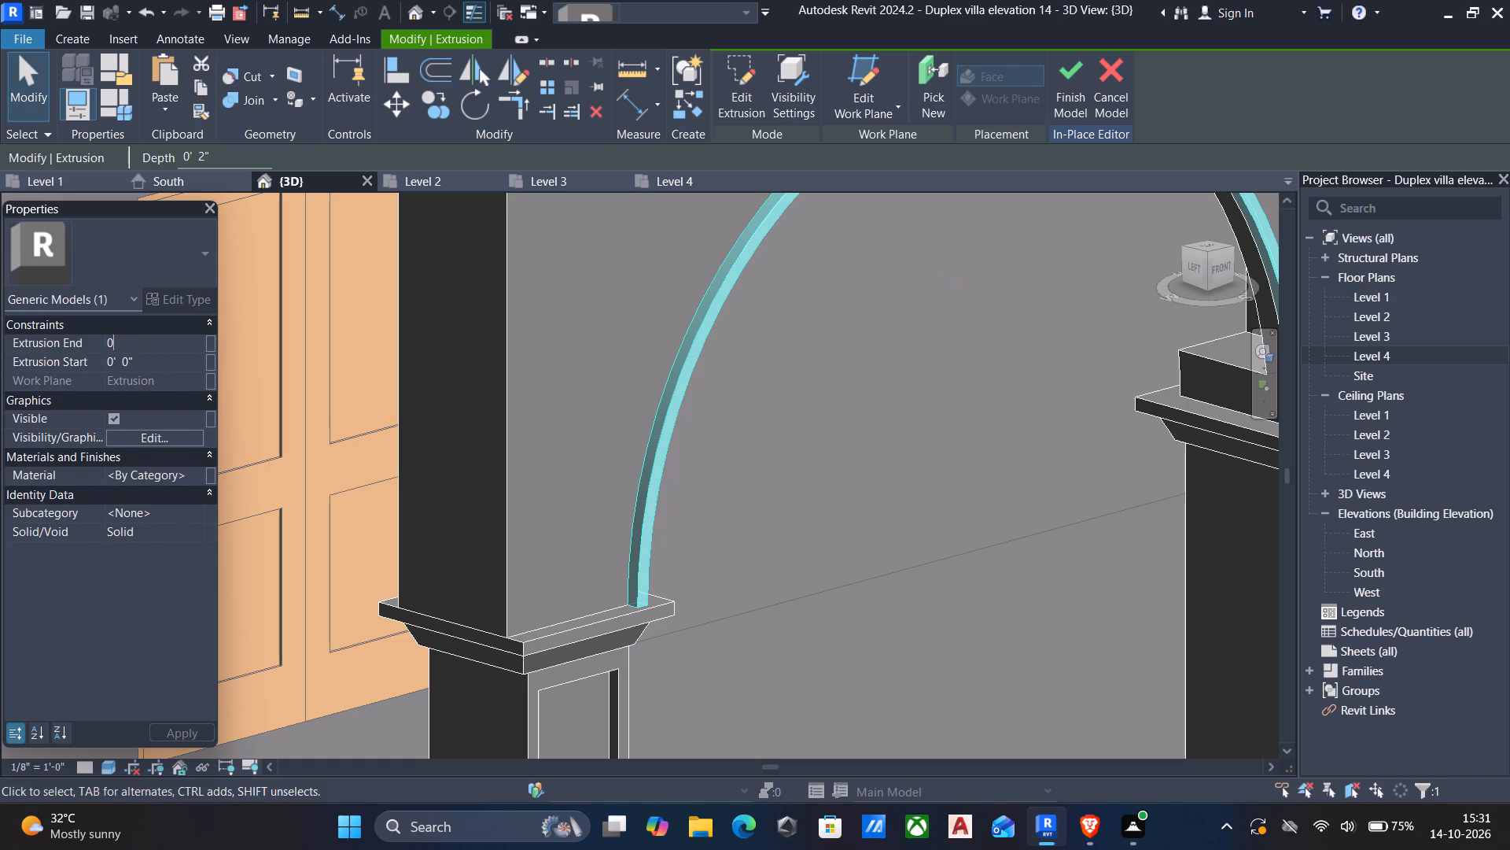
{"action": "type", "text": ".5\""}
{"action": "key", "text": "Return"}
{"action": "key", "text": "Escape"}
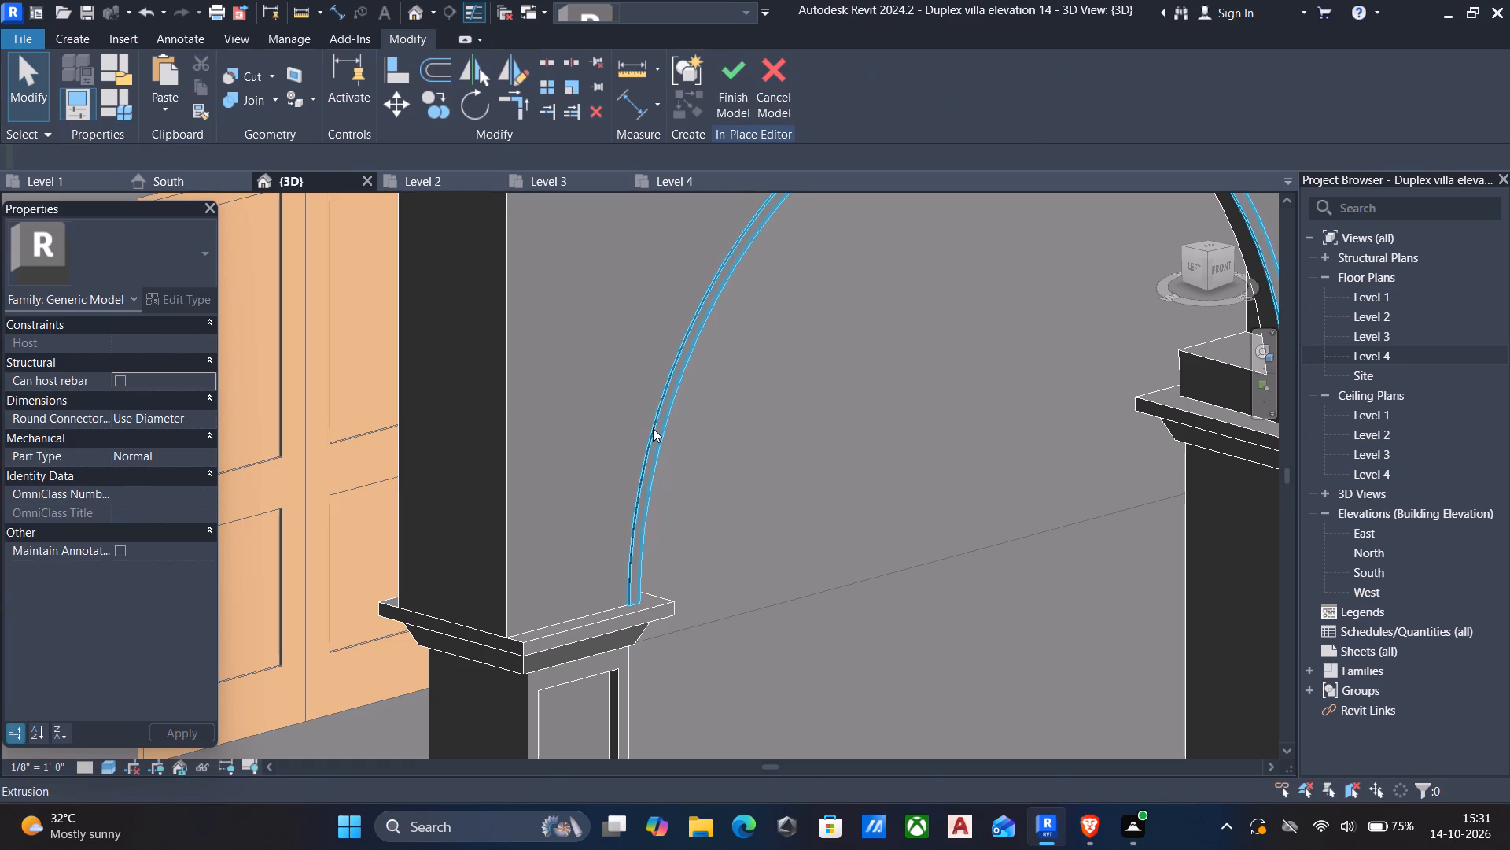
Start a new solid extrusion with its work plane picked on the front face of the arched wall.
{"action": "middle_click_drag", "start_coordinate": [652, 437], "coordinate": [522, 499]}
{"action": "middle_click_drag", "start_coordinate": [543, 453], "coordinate": [571, 765]}
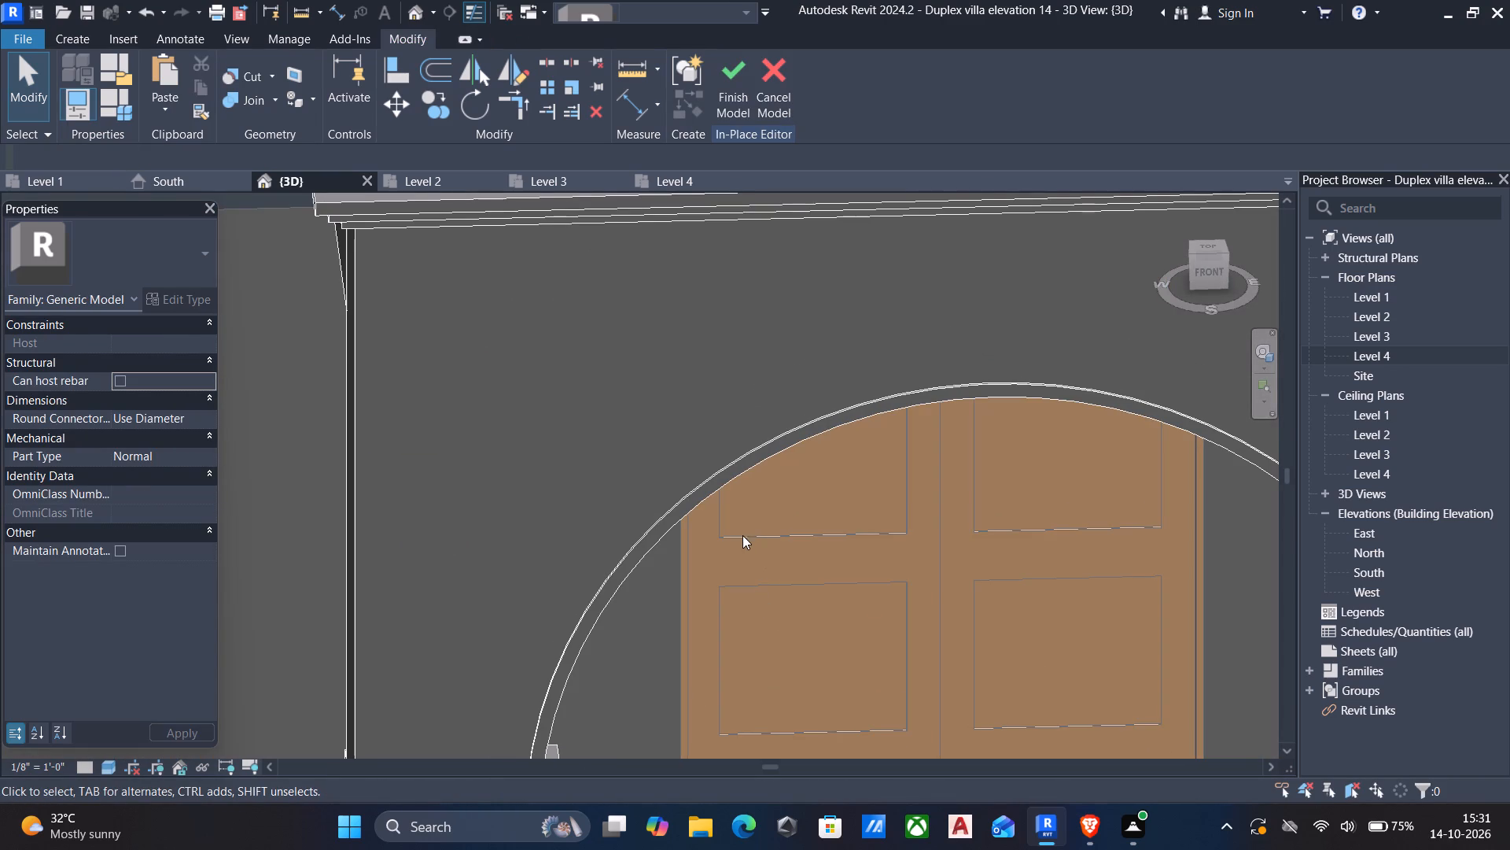
{"action": "middle_click_drag", "start_coordinate": [775, 471], "coordinate": [669, 423]}
{"action": "middle_click_drag", "start_coordinate": [666, 420], "coordinate": [675, 414], "text": "shift"}
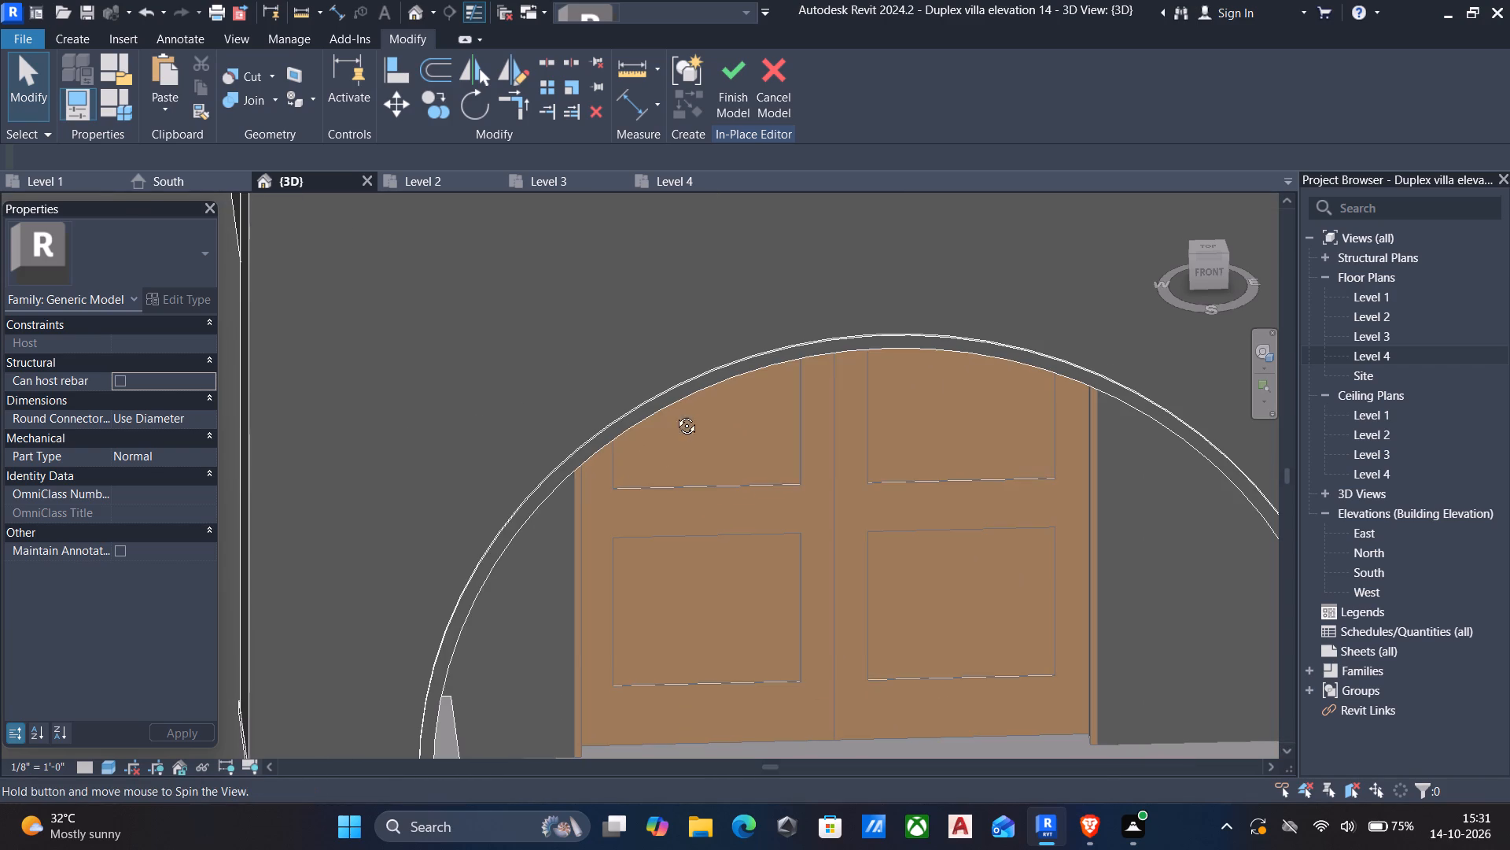
{"action": "middle_click_drag", "start_coordinate": [675, 414], "coordinate": [801, 351], "text": "shift"}
{"action": "middle_click", "coordinate": [801, 351], "text": "shift"}
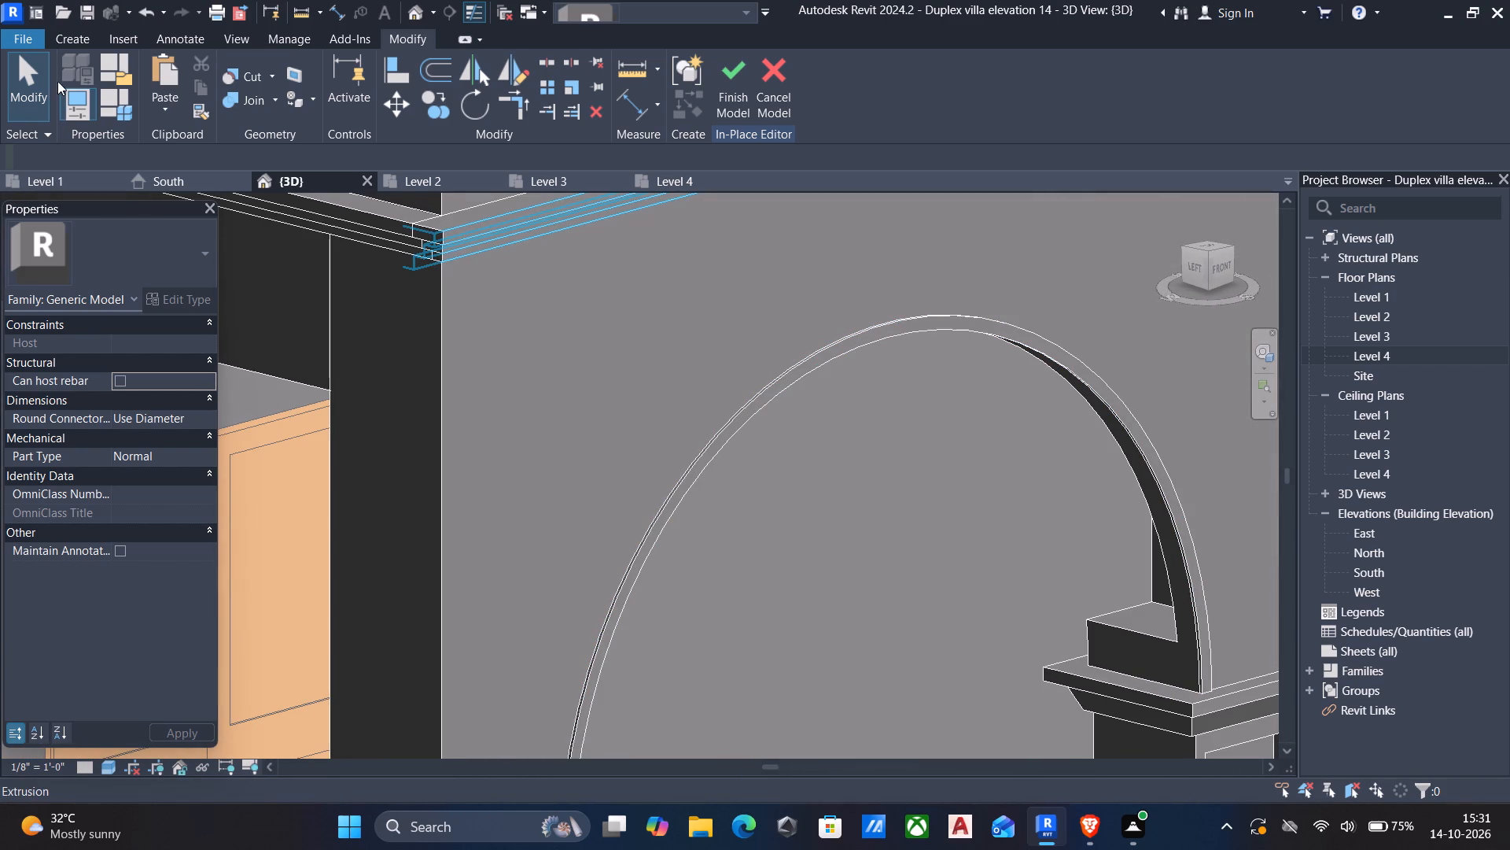
{"action": "left_click", "coordinate": [74, 42]}
{"action": "left_click", "coordinate": [176, 71]}
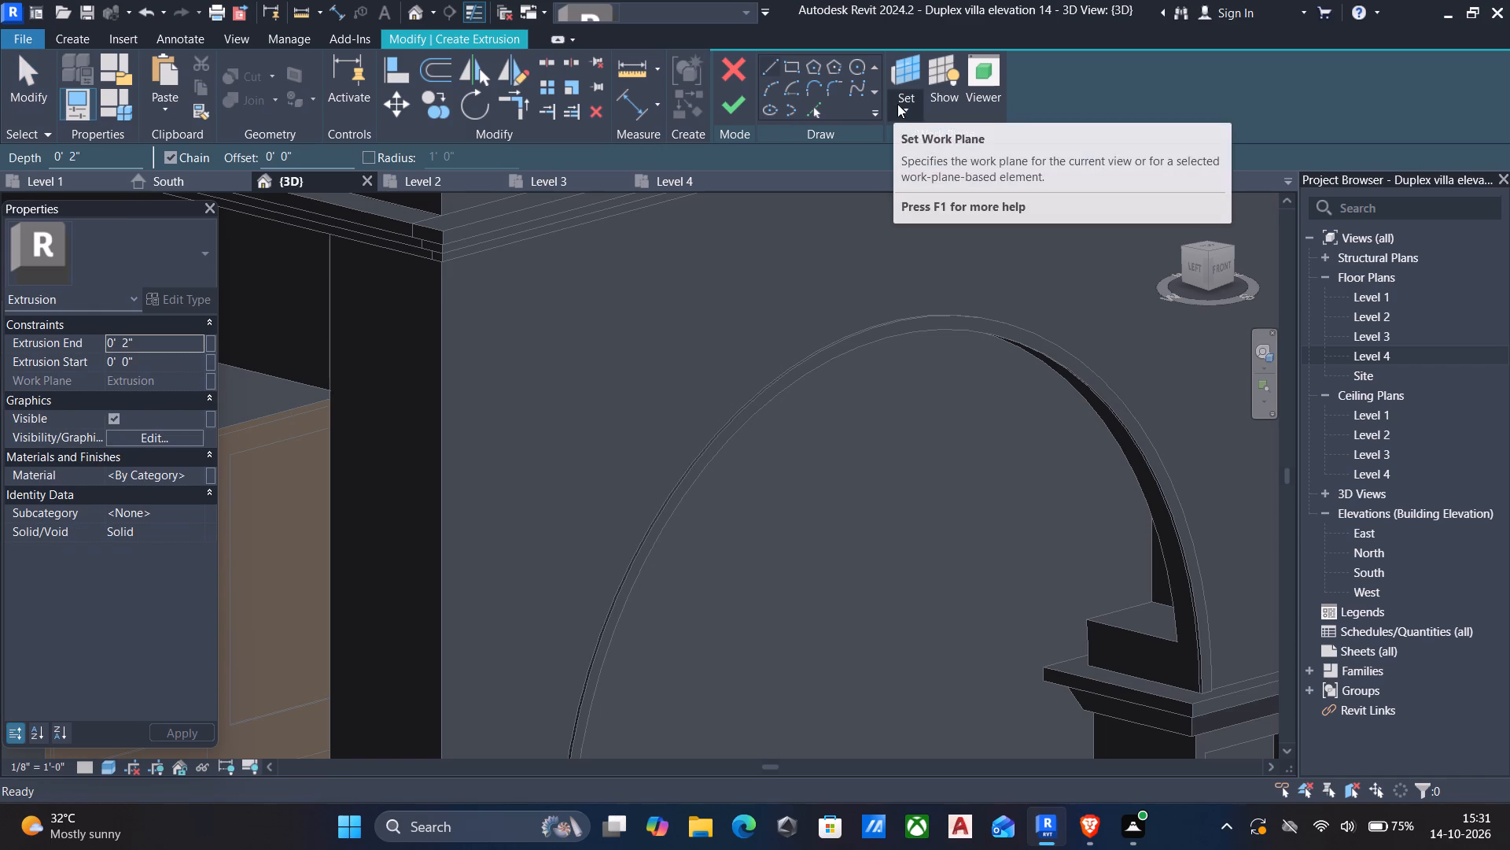
{"action": "left_click", "coordinate": [897, 104]}
{"action": "left_click", "coordinate": [952, 186]}
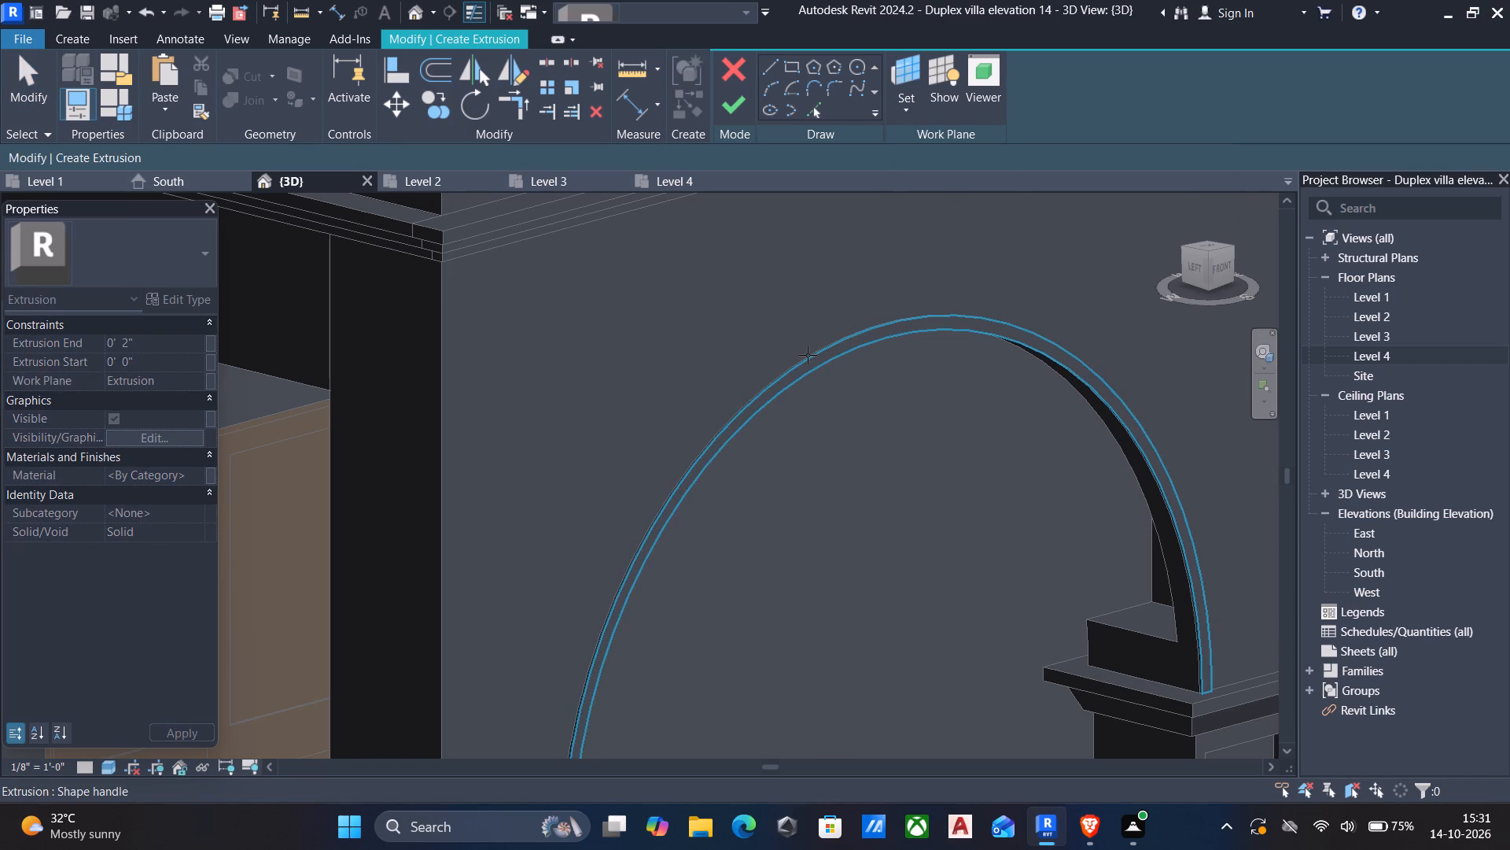
{"action": "left_click", "coordinate": [450, 340]}
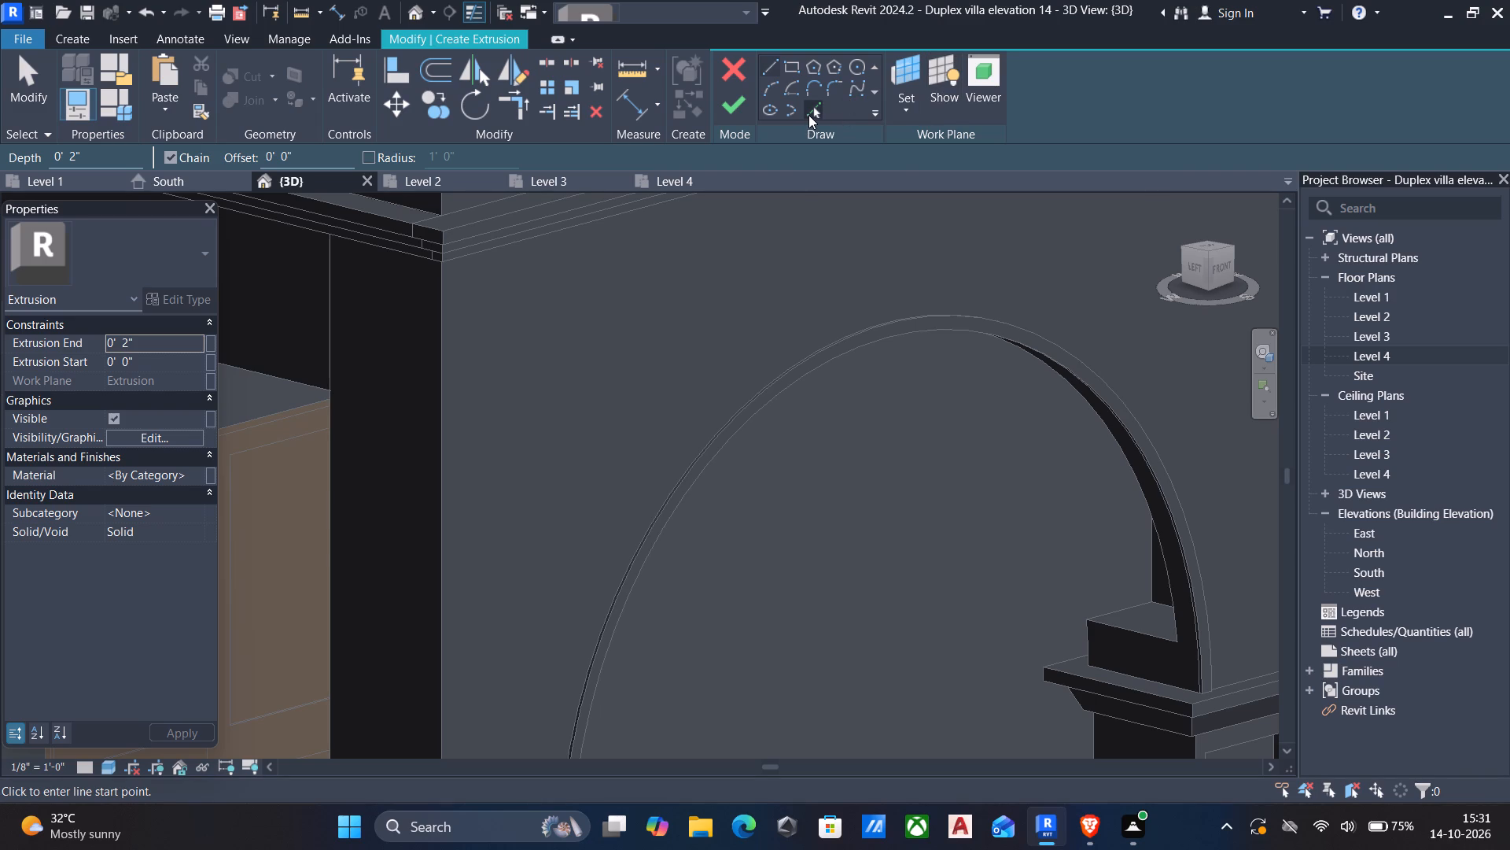
Trace the inner band's outer arc at zero offset and add a concentric arc offset 4" outward.
{"action": "left_click", "coordinate": [808, 115]}
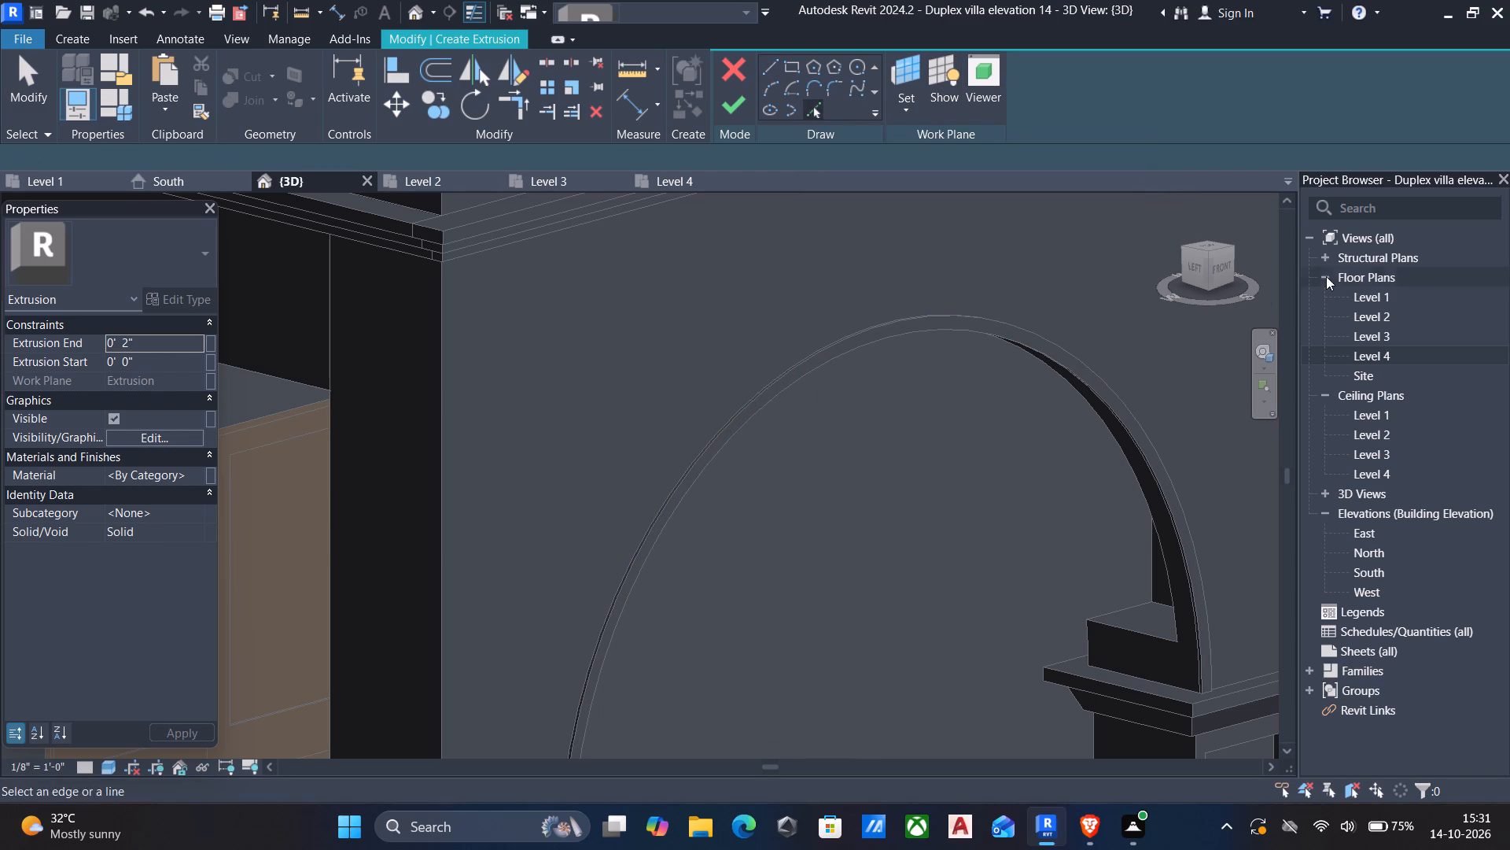
{"action": "left_click", "coordinate": [1219, 267]}
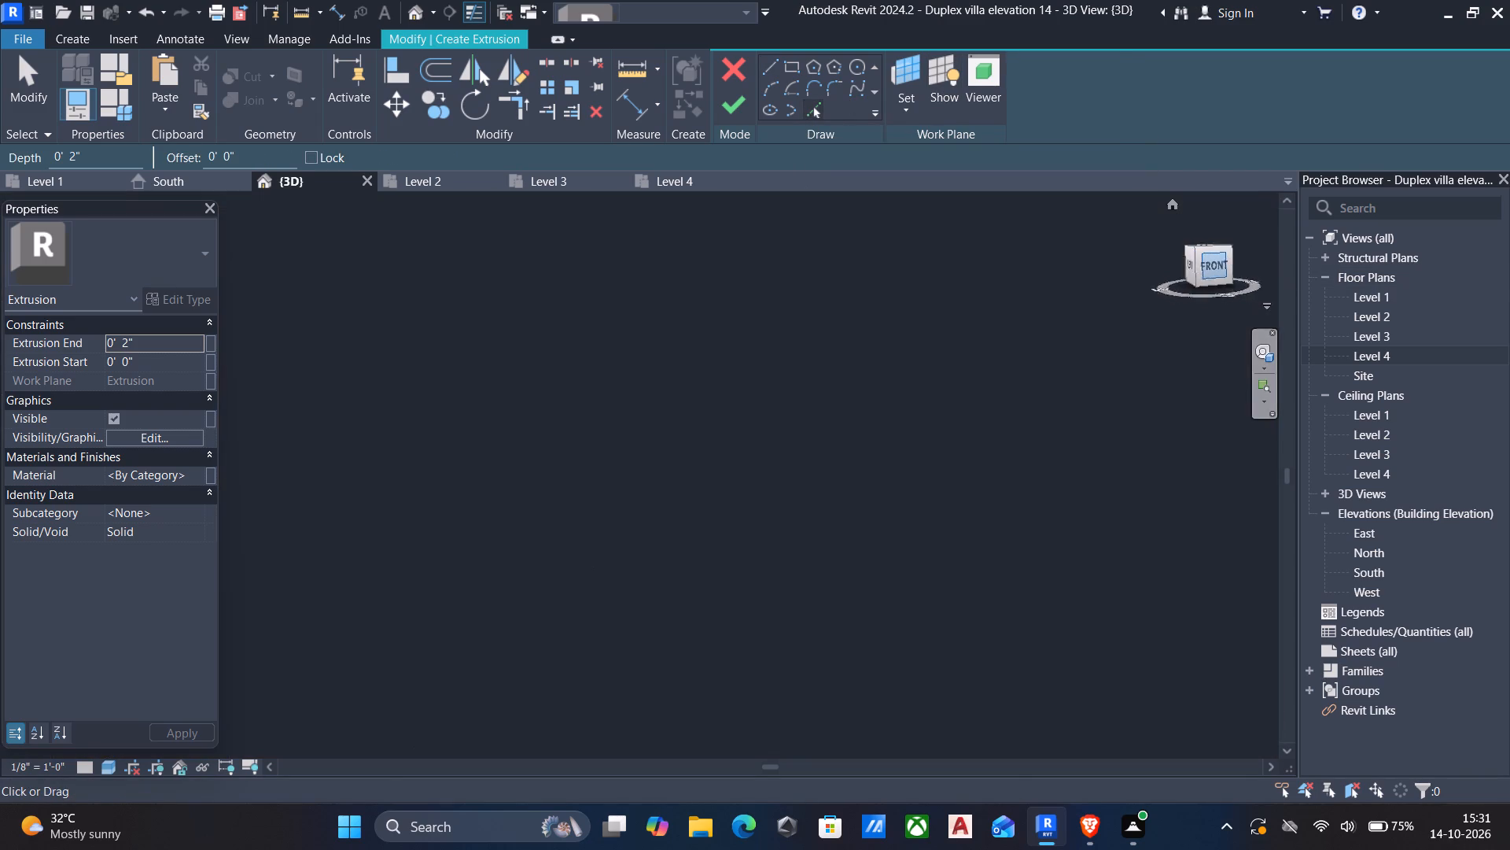
{"action": "scroll", "coordinate": [606, 472], "scroll_direction": "up", "scroll_amount": 5}
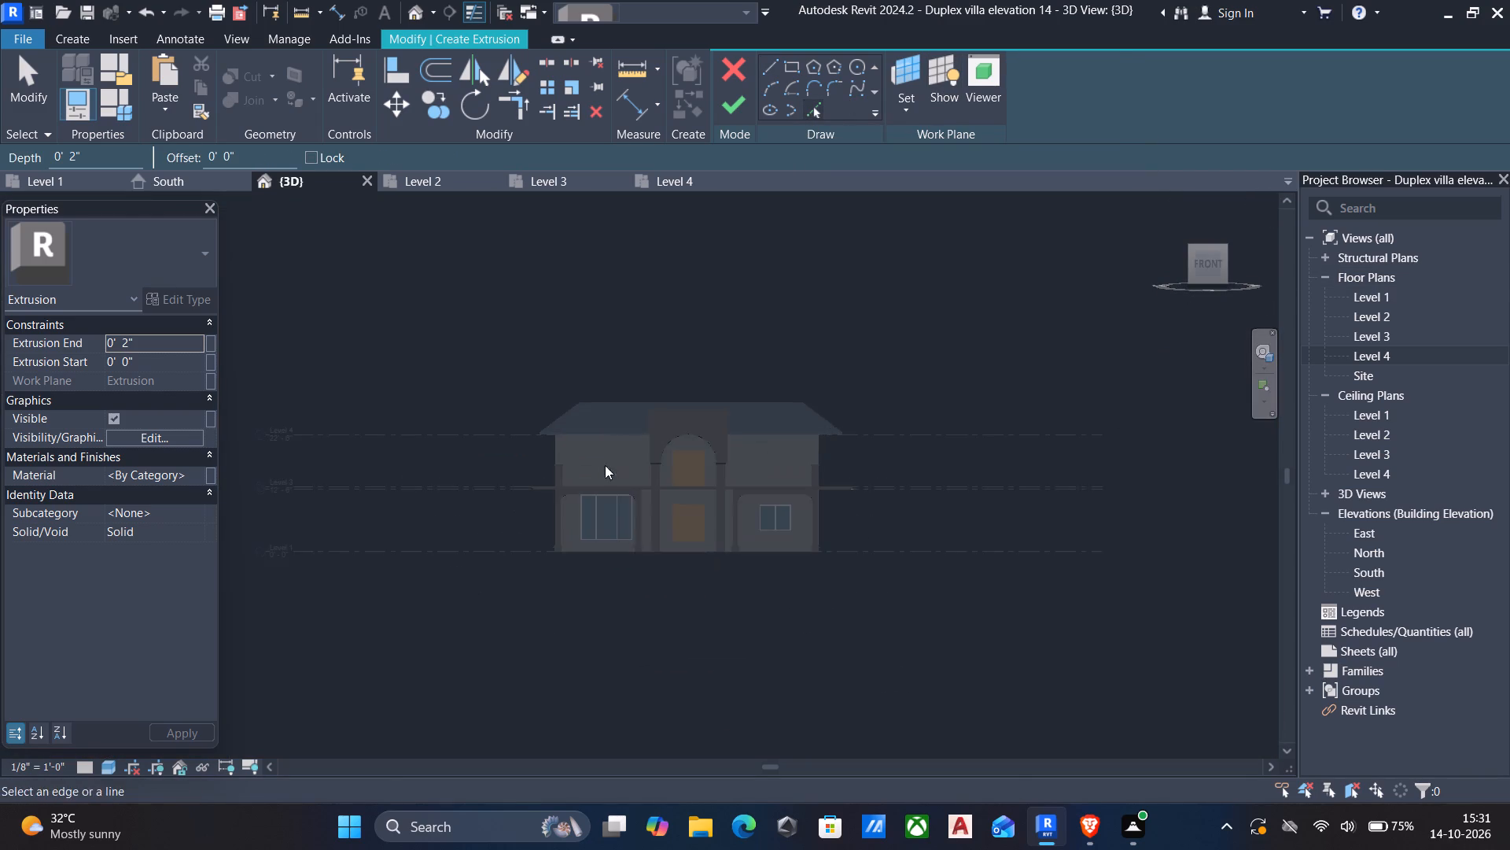
{"action": "scroll", "coordinate": [685, 445], "scroll_direction": "up", "scroll_amount": 15}
{"action": "scroll", "coordinate": [725, 372], "scroll_direction": "up", "scroll_amount": 5}
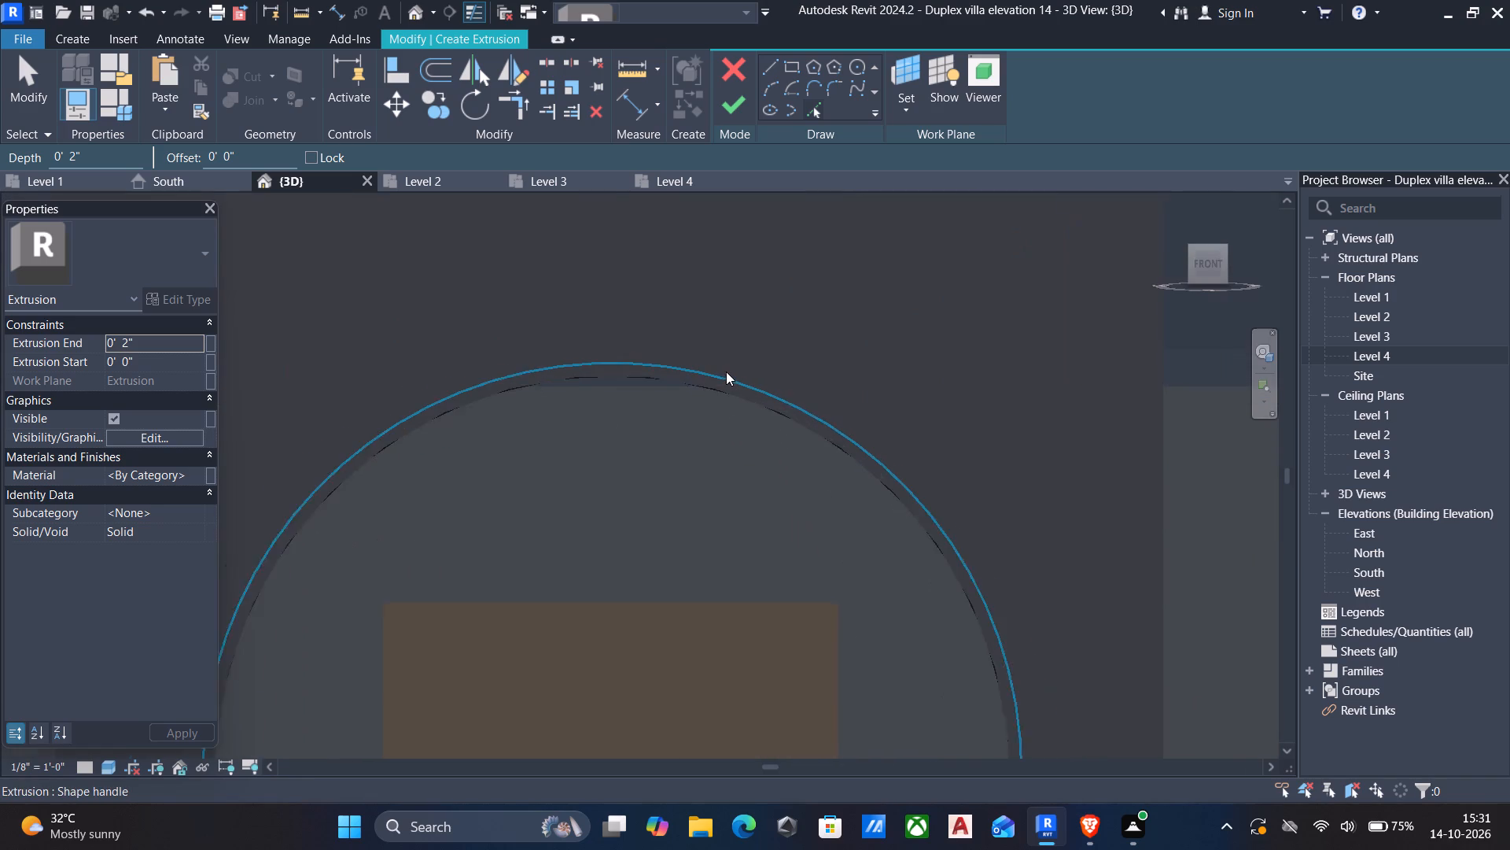
{"action": "left_click", "coordinate": [705, 371]}
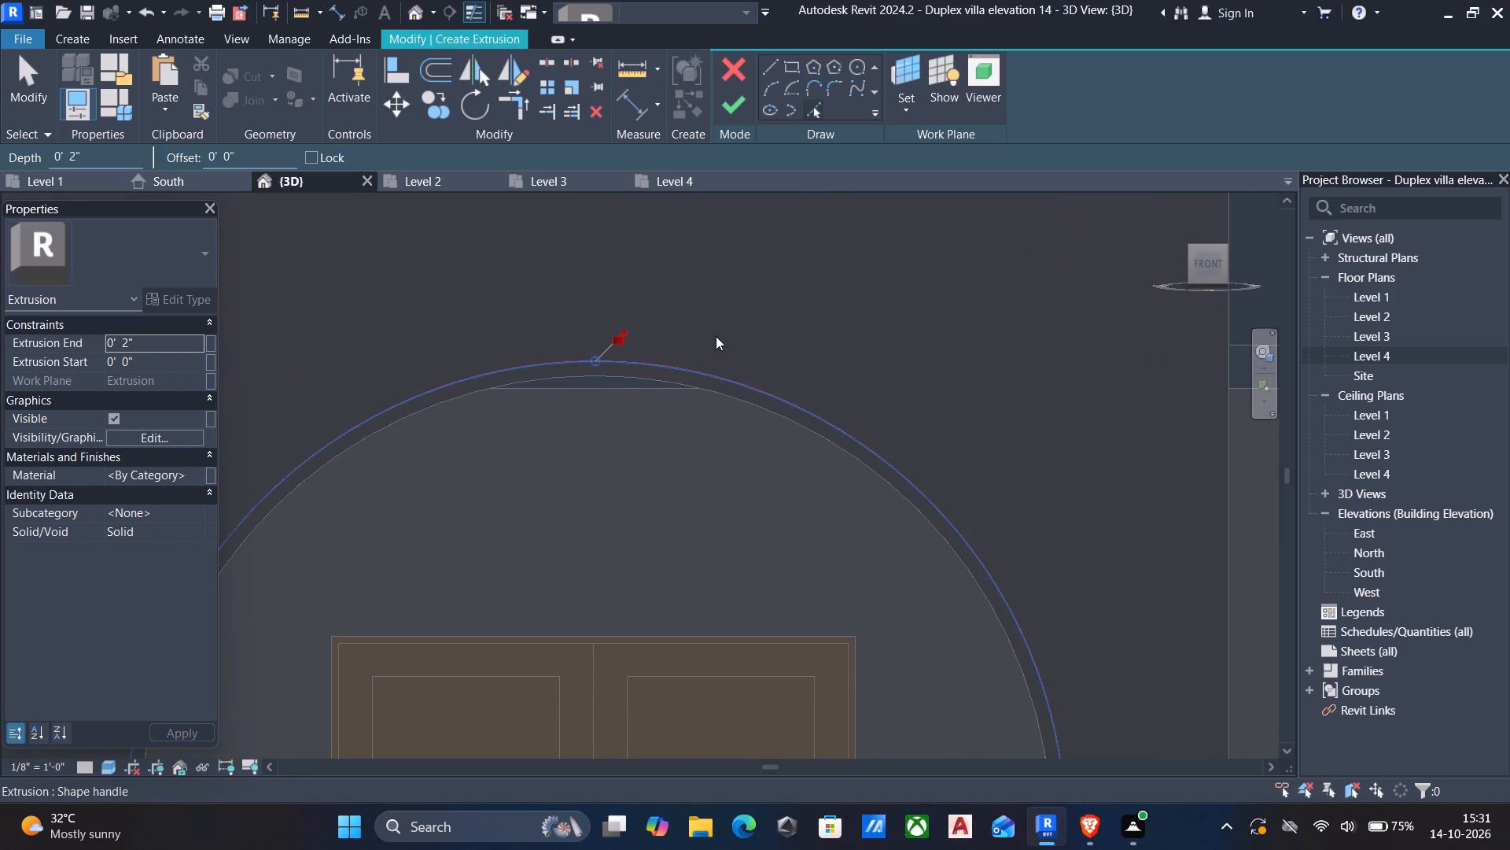
{"action": "left_click_drag", "start_coordinate": [267, 161], "coordinate": [0, 146]}
{"action": "type", "text": "4\""}
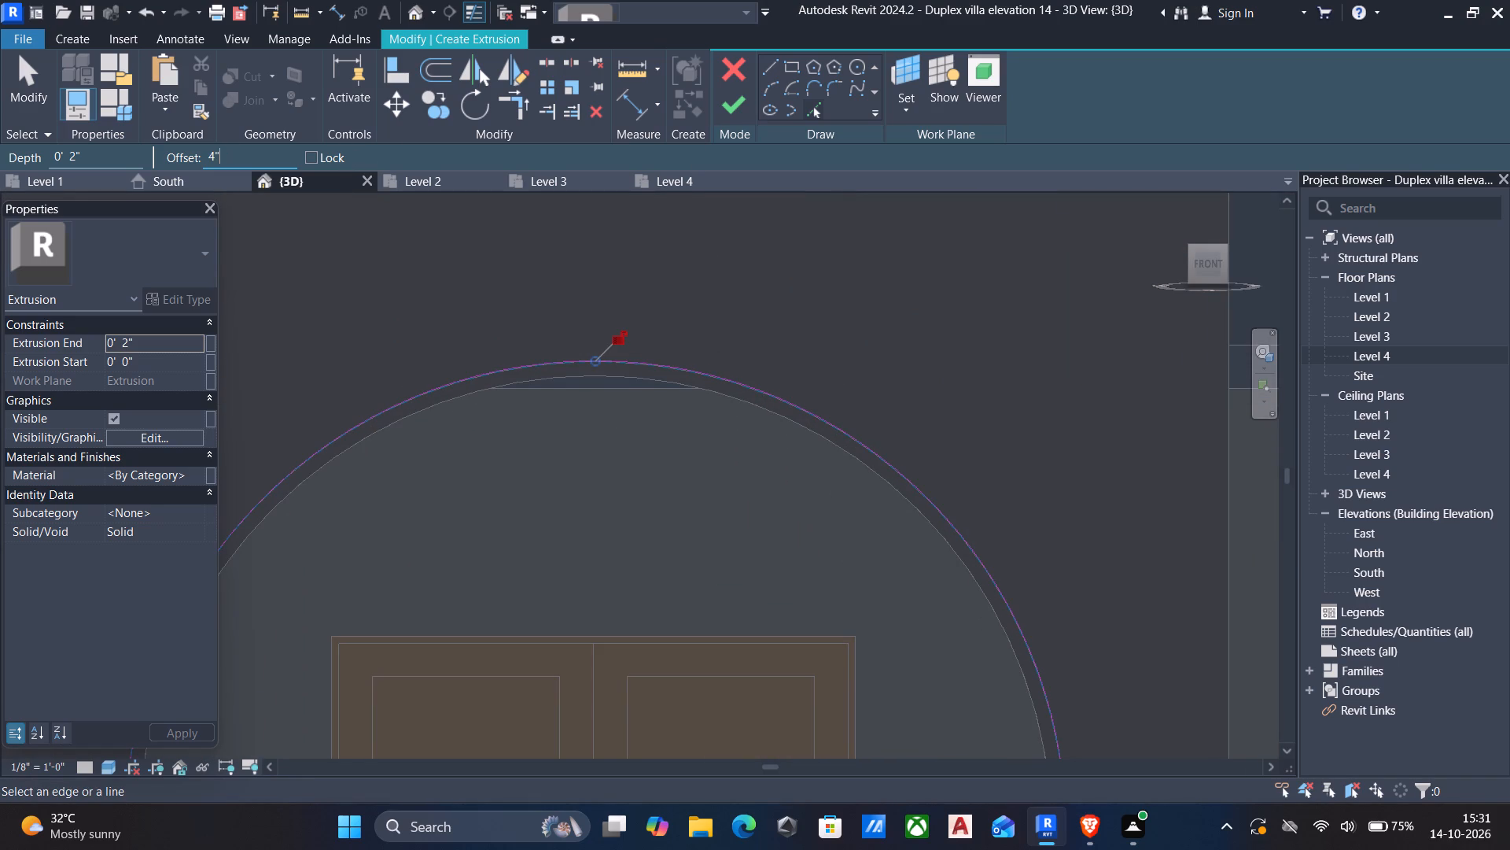
{"action": "left_click", "coordinate": [690, 368]}
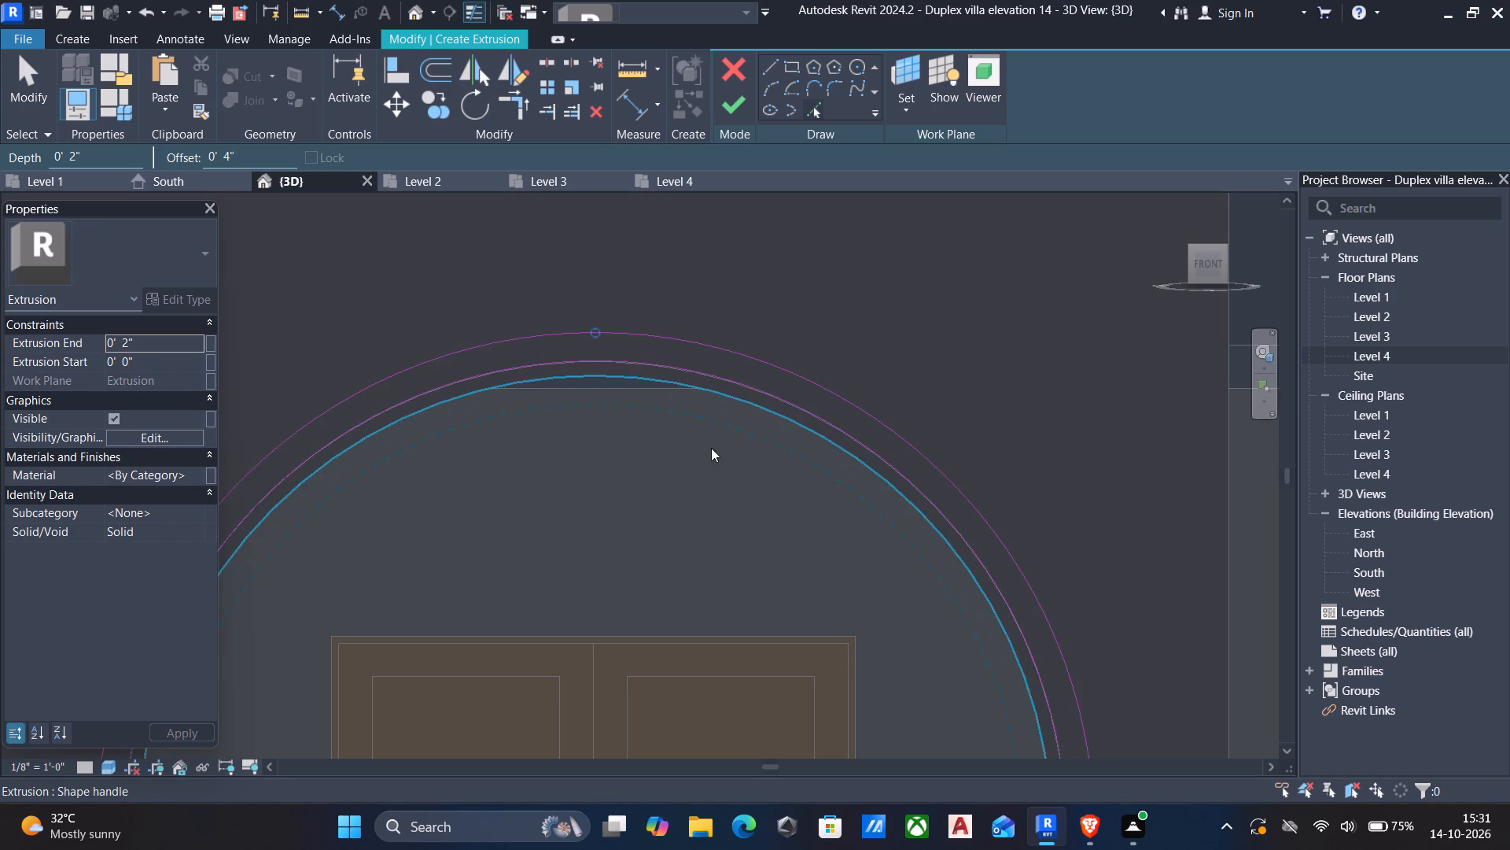
Close the 4" outer band's right end with a straight line along the column cap's top edge, using zero offset.
{"action": "middle_click_drag", "start_coordinate": [711, 449], "coordinate": [732, 375]}
{"action": "scroll", "coordinate": [732, 375], "scroll_direction": "up", "scroll_amount": 1}
{"action": "scroll", "coordinate": [733, 375], "scroll_direction": "down", "scroll_amount": 5}
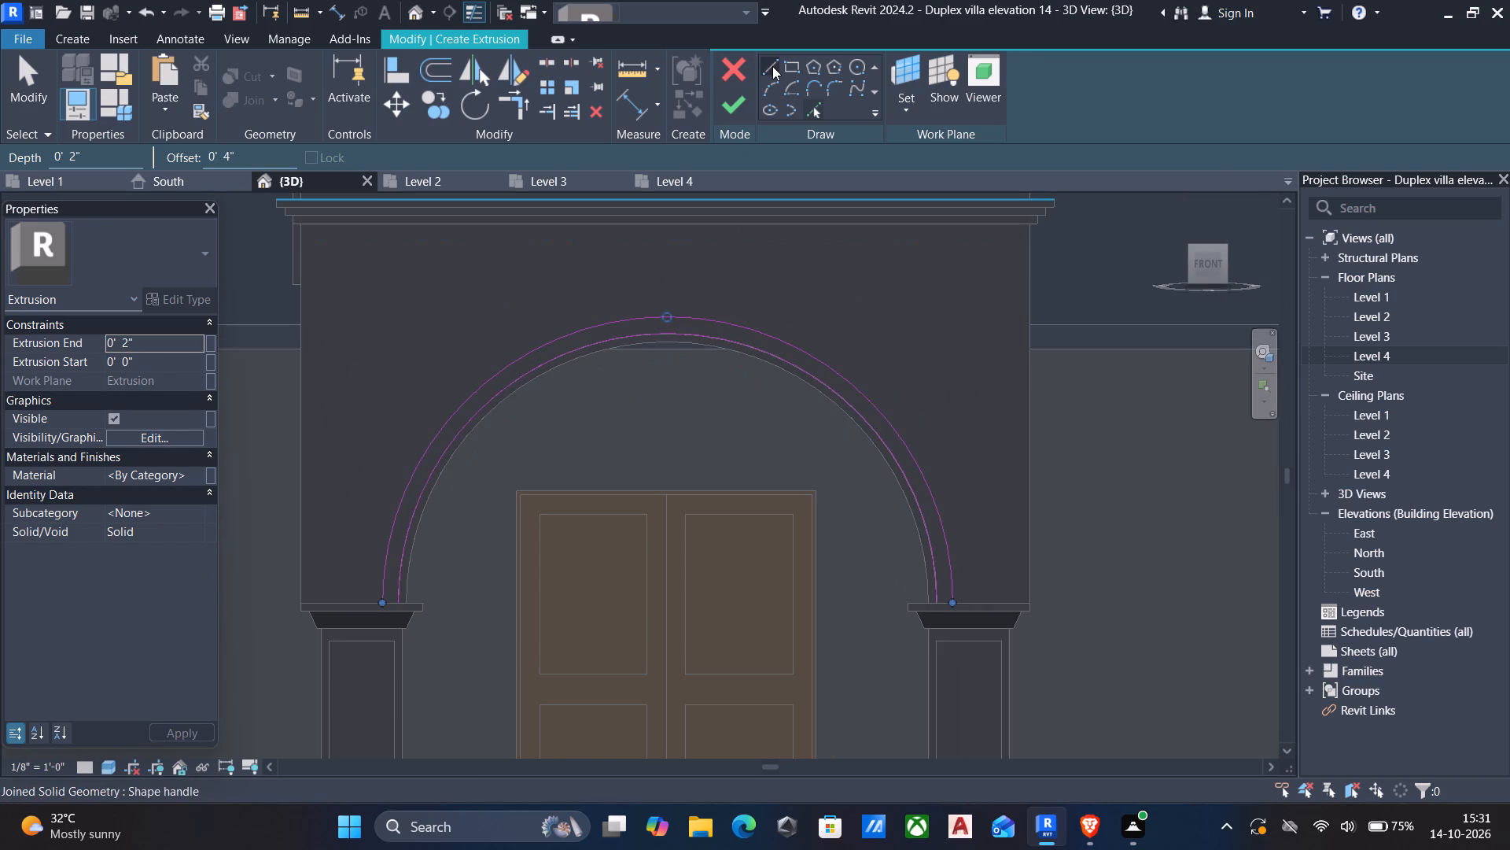
{"action": "left_click", "coordinate": [772, 66]}
{"action": "scroll", "coordinate": [928, 600], "scroll_direction": "up", "scroll_amount": 10}
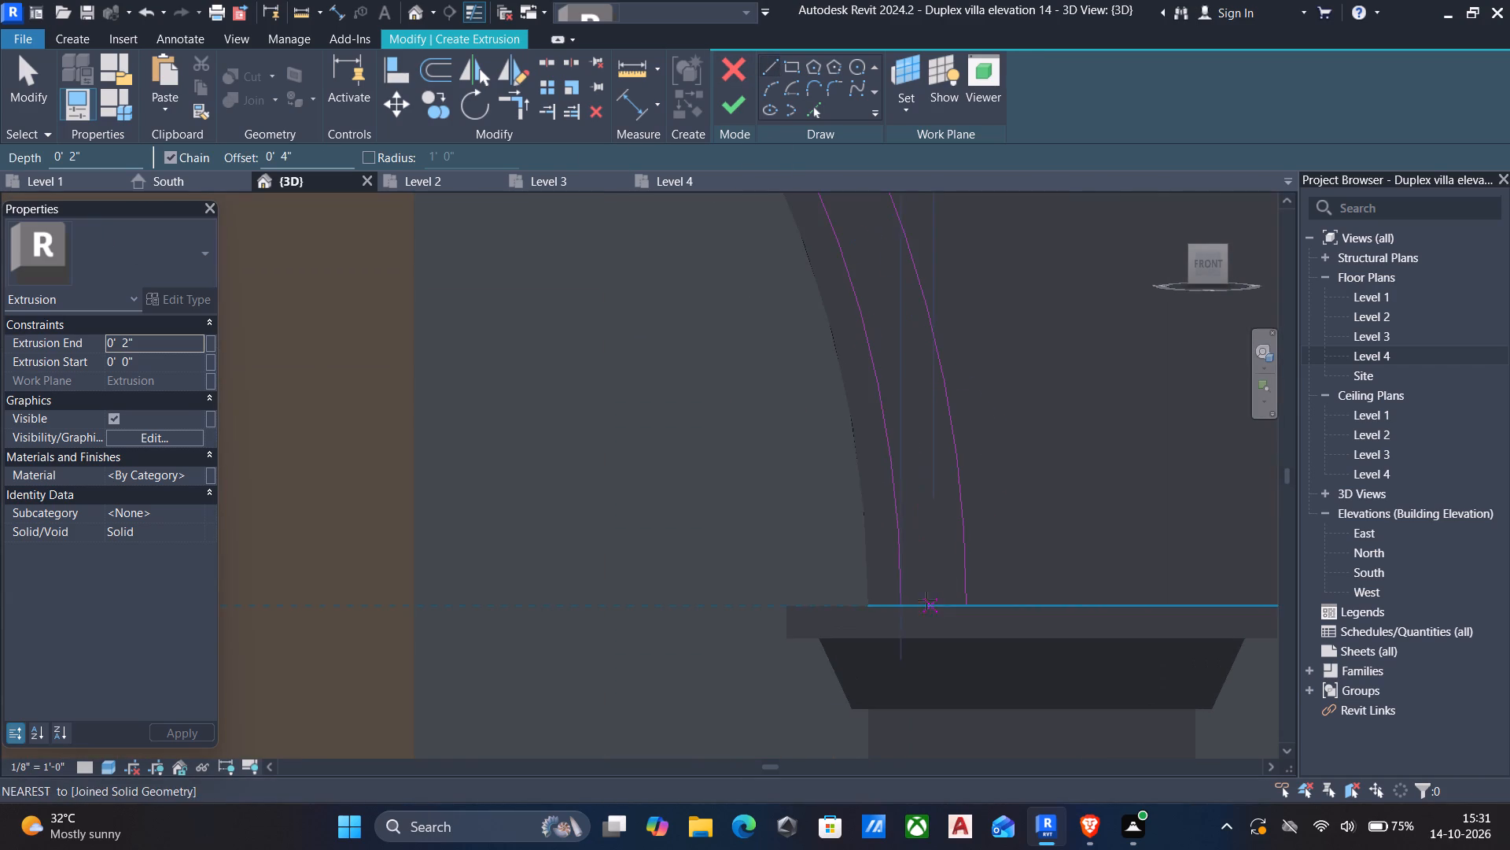
{"action": "left_click", "coordinate": [897, 605]}
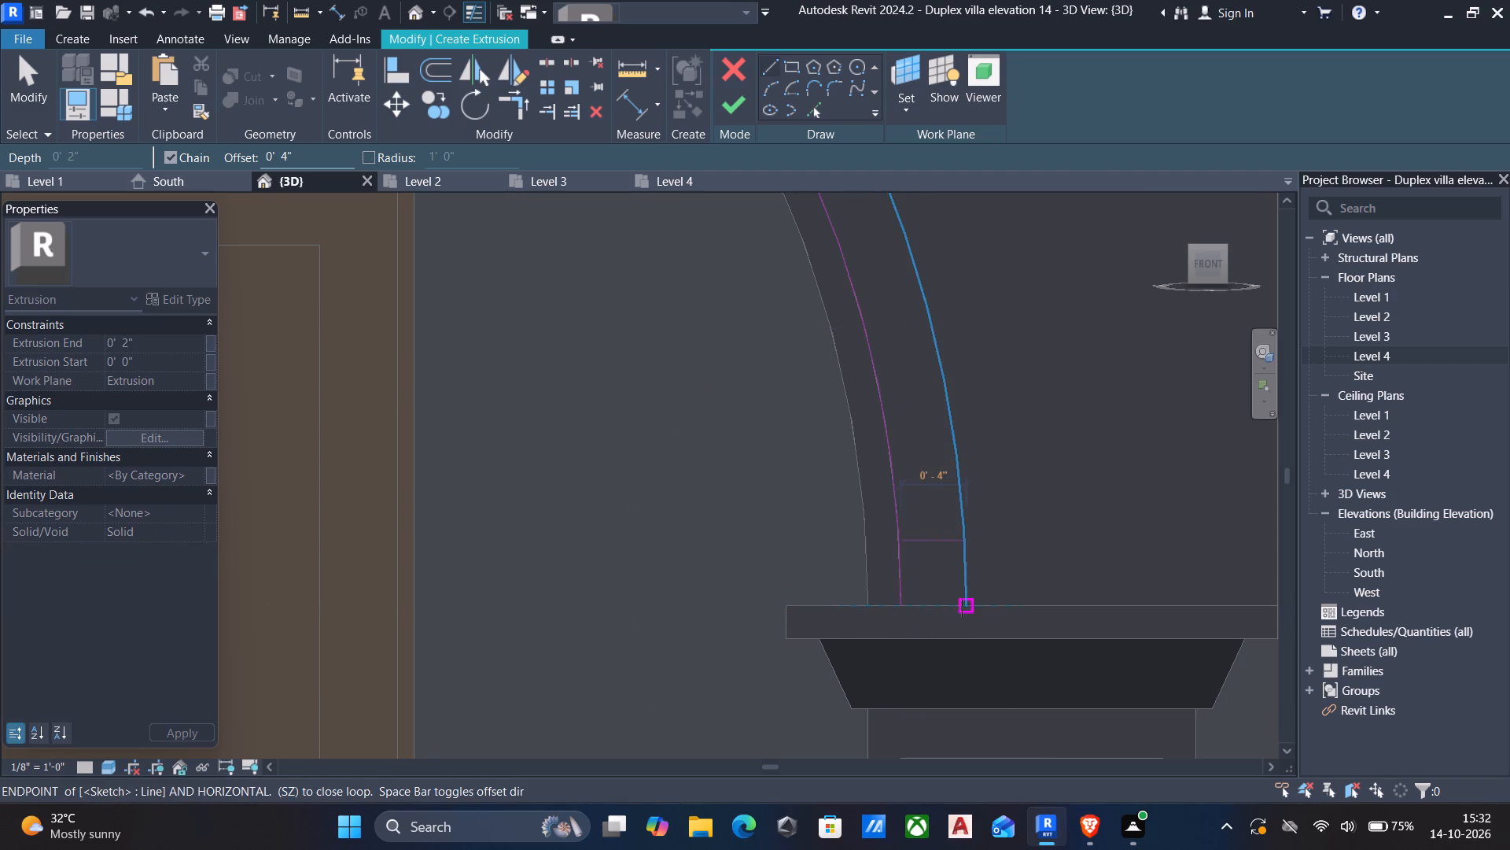
{"action": "key", "text": "Escape"}
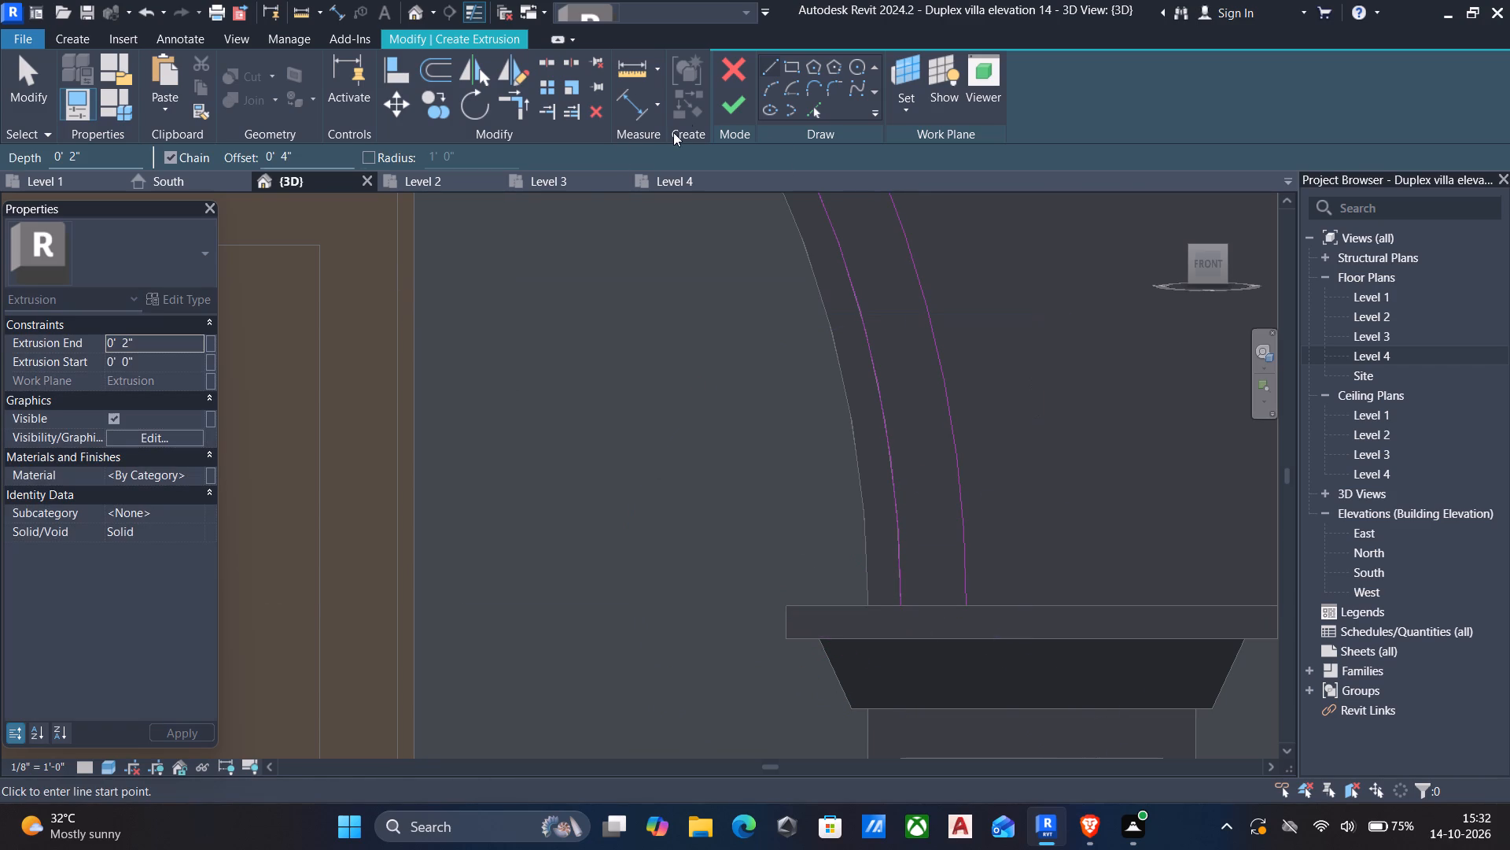
{"action": "left_click_drag", "start_coordinate": [342, 158], "coordinate": [40, 176]}
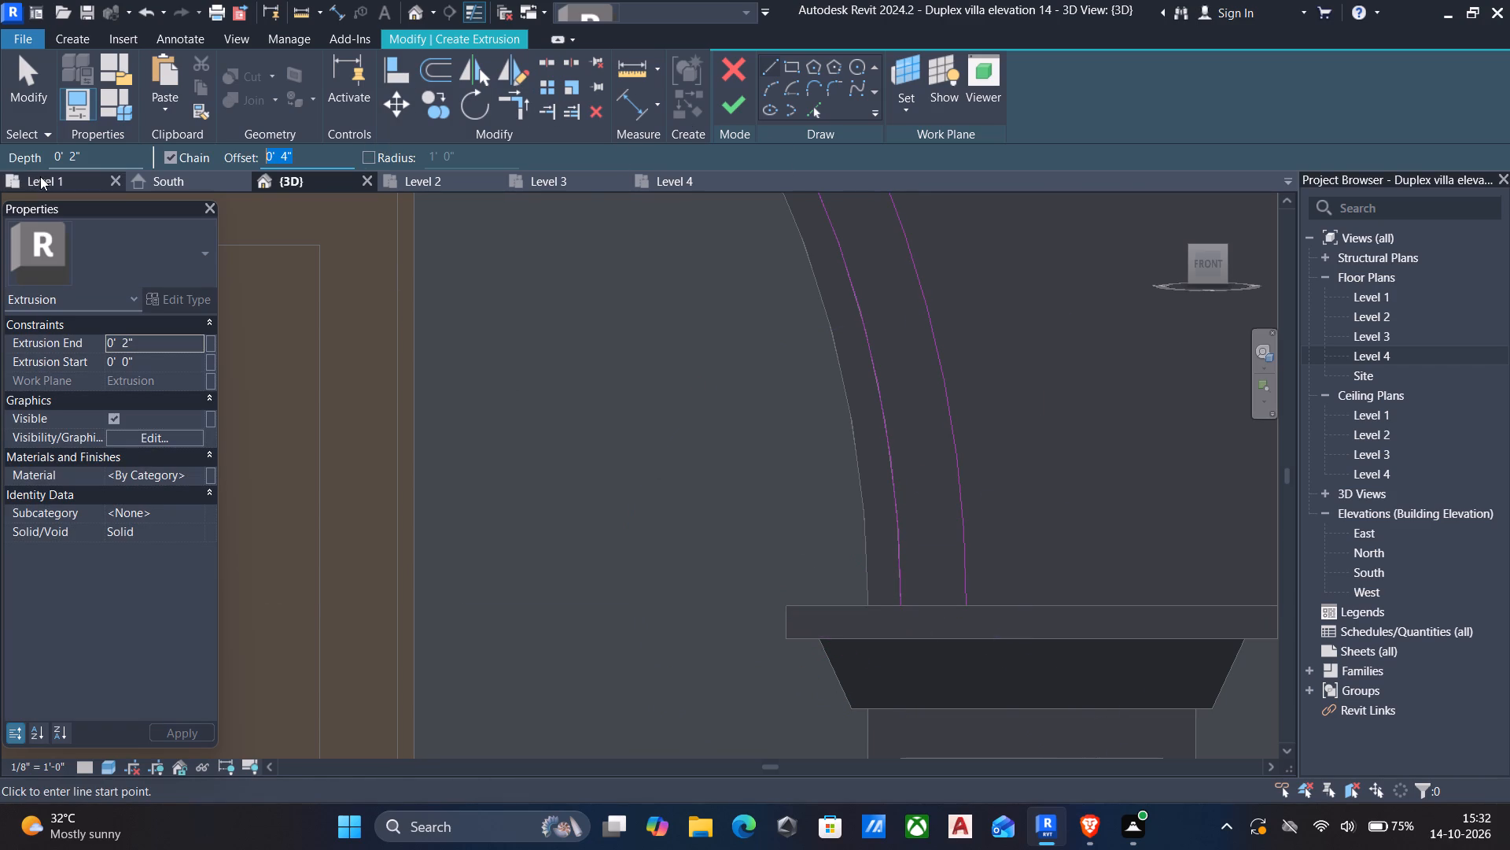
{"action": "key", "text": "0"}
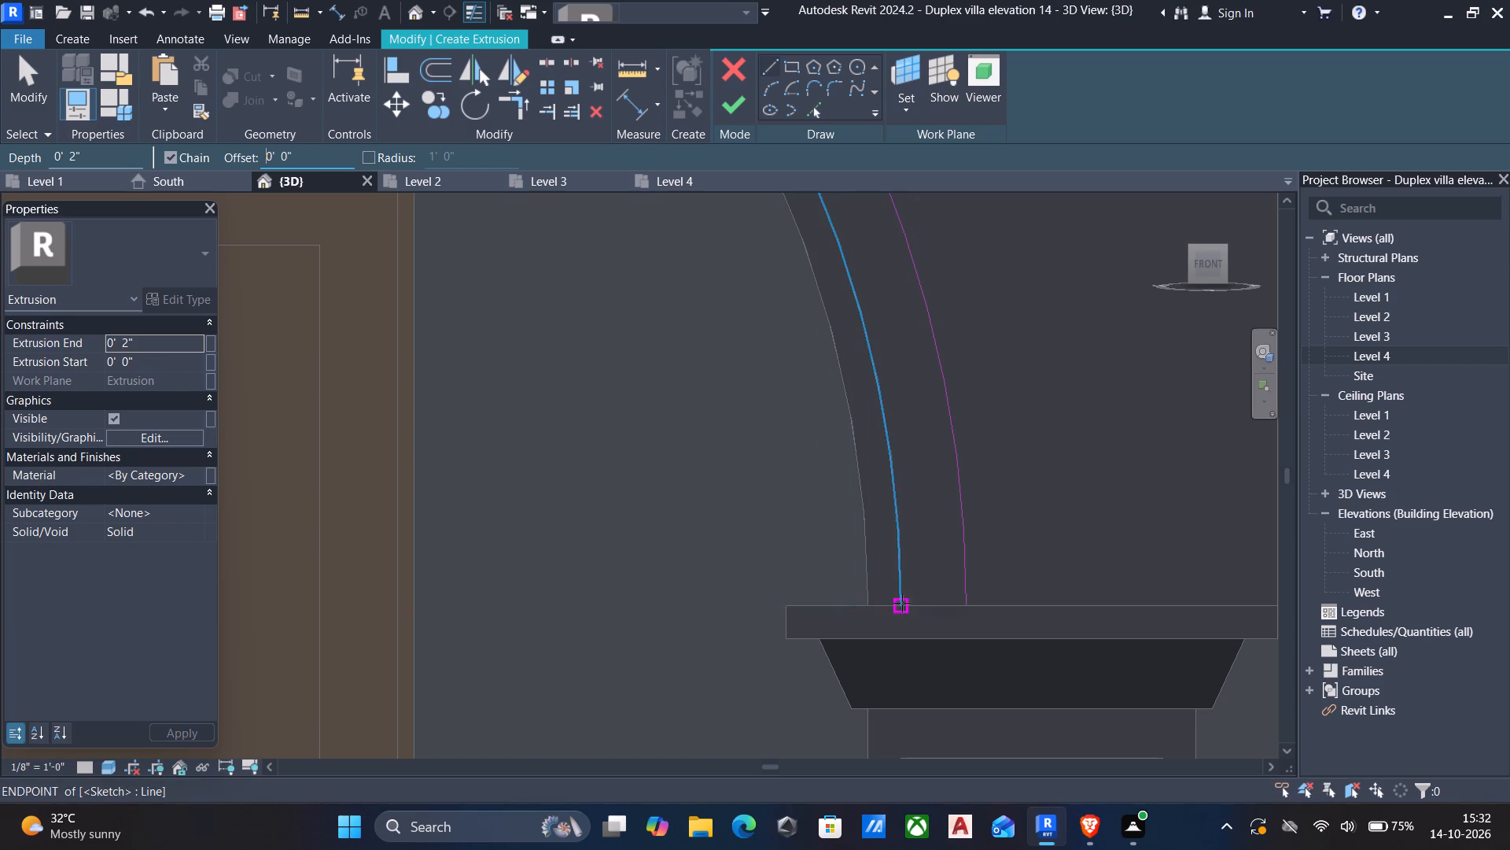
{"action": "left_click", "coordinate": [897, 602]}
{"action": "left_click", "coordinate": [961, 612]}
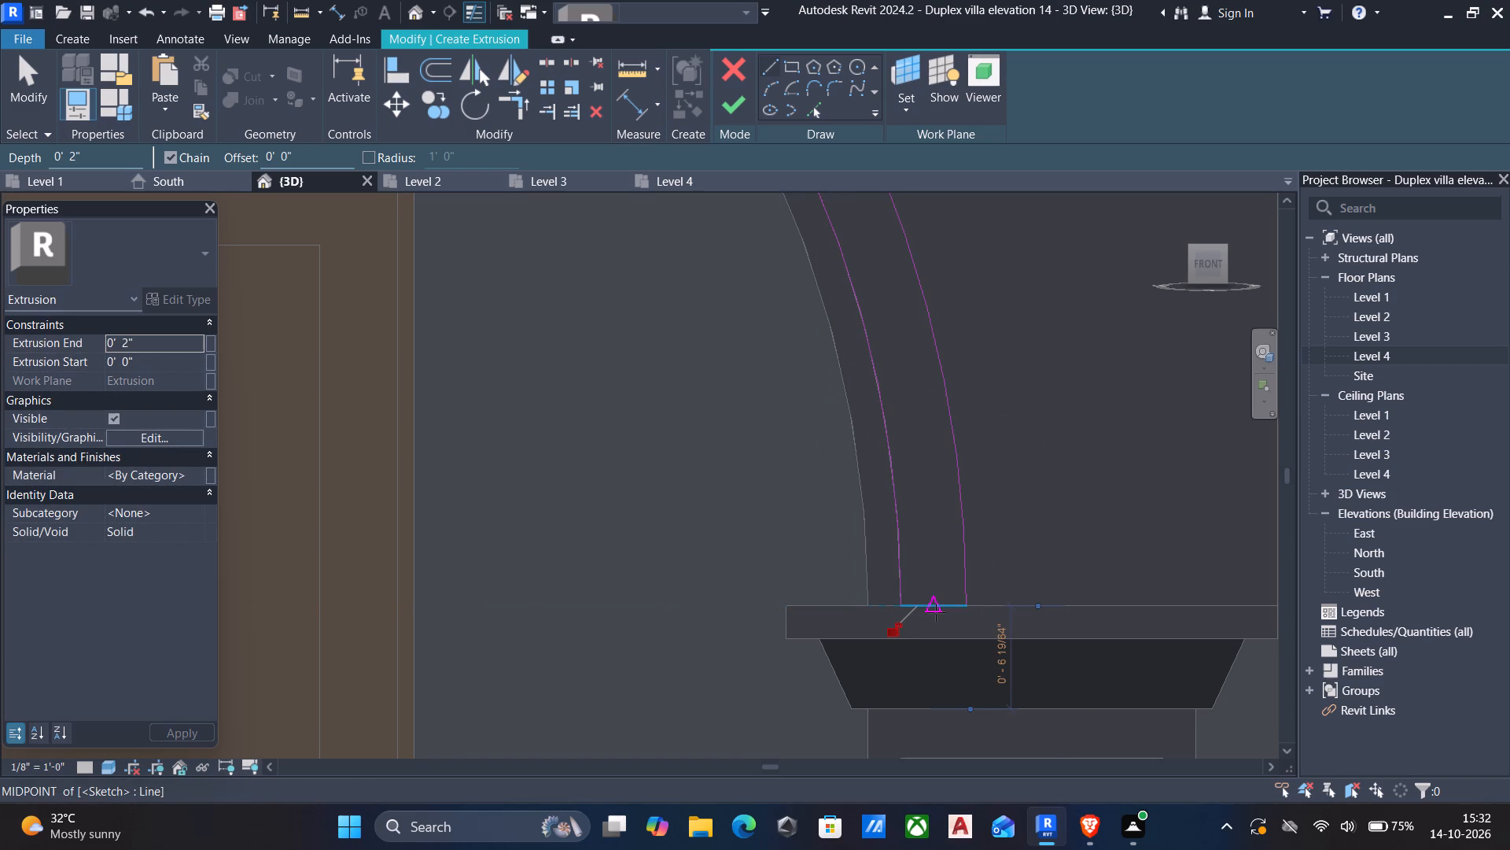
{"action": "key", "text": "Escape"}
Close the outer band's left end with a straight line along the column cap's top edge and finish the sketch.
{"action": "middle_click_drag", "start_coordinate": [765, 586], "coordinate": [915, 555]}
{"action": "scroll", "coordinate": [915, 555], "scroll_direction": "down", "scroll_amount": 7}
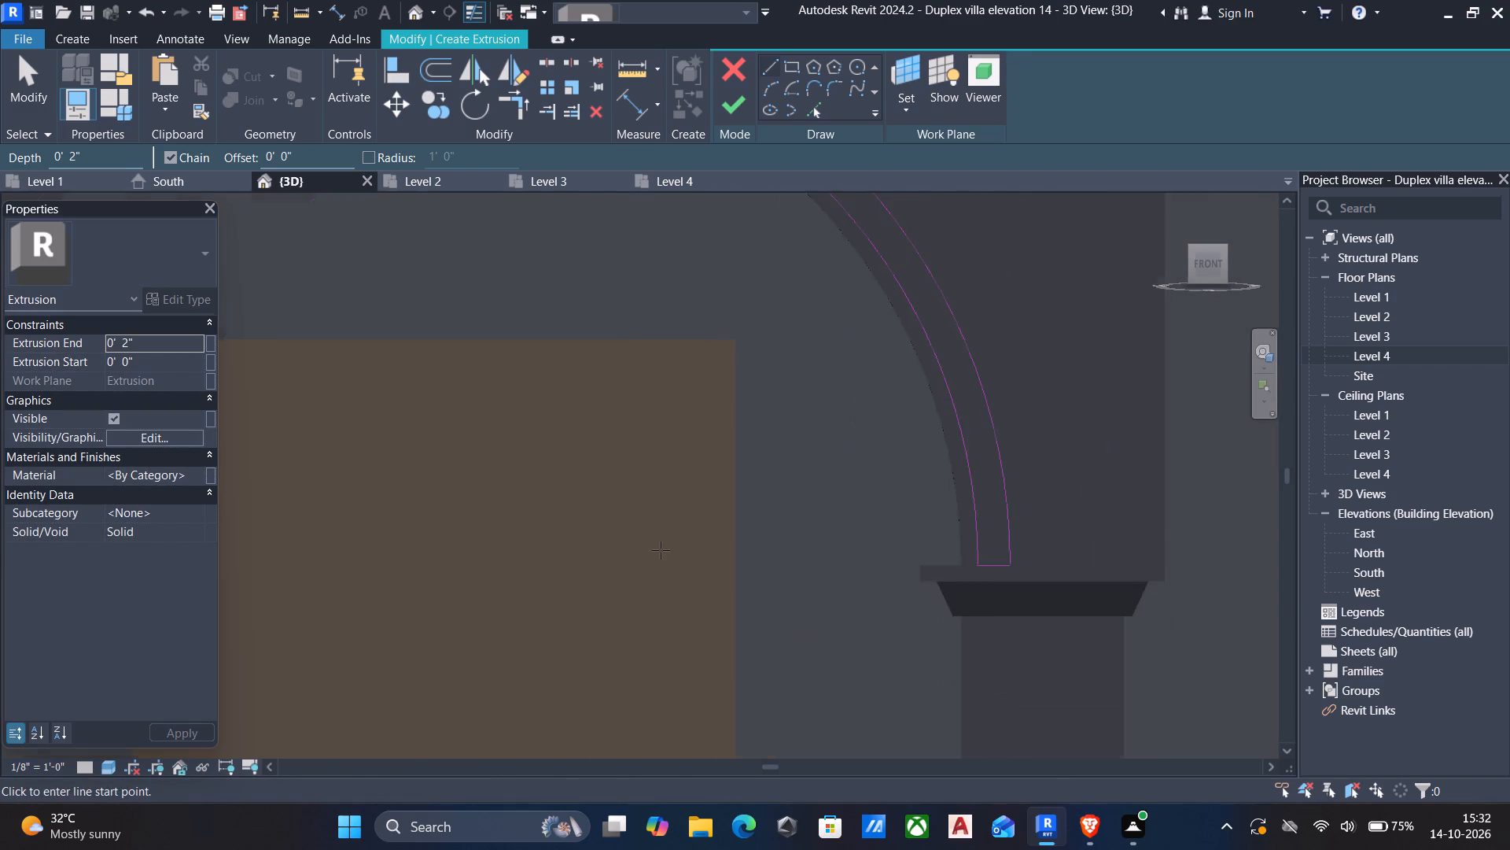
{"action": "middle_click_drag", "start_coordinate": [642, 550], "coordinate": [734, 545]}
{"action": "scroll", "coordinate": [731, 545], "scroll_direction": "down", "scroll_amount": 4}
{"action": "scroll", "coordinate": [321, 552], "scroll_direction": "up", "scroll_amount": 8}
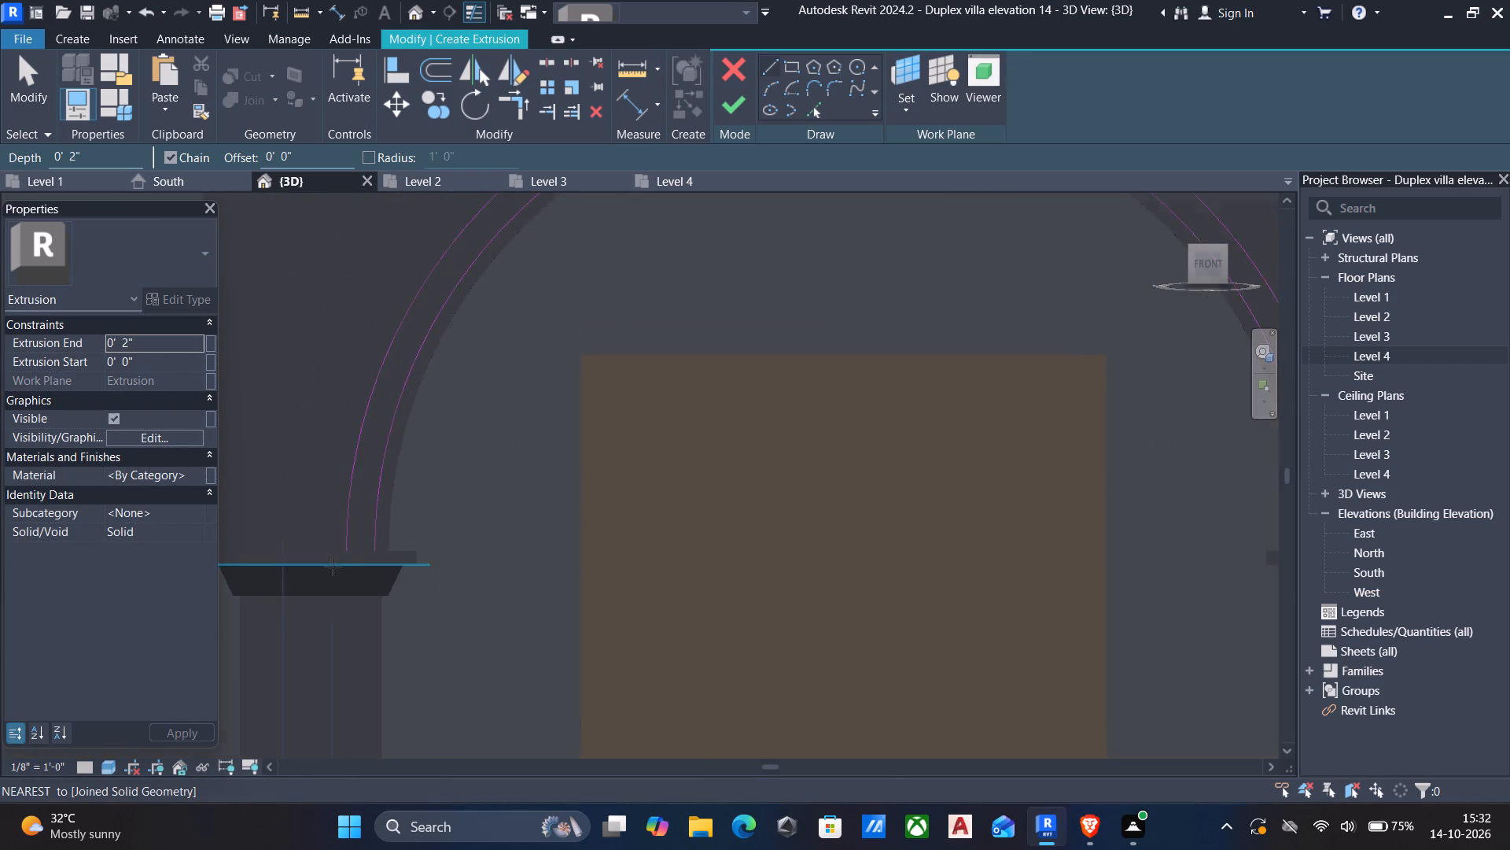
{"action": "scroll", "coordinate": [333, 567], "scroll_direction": "up", "scroll_amount": 7}
{"action": "left_click", "coordinate": [348, 512]}
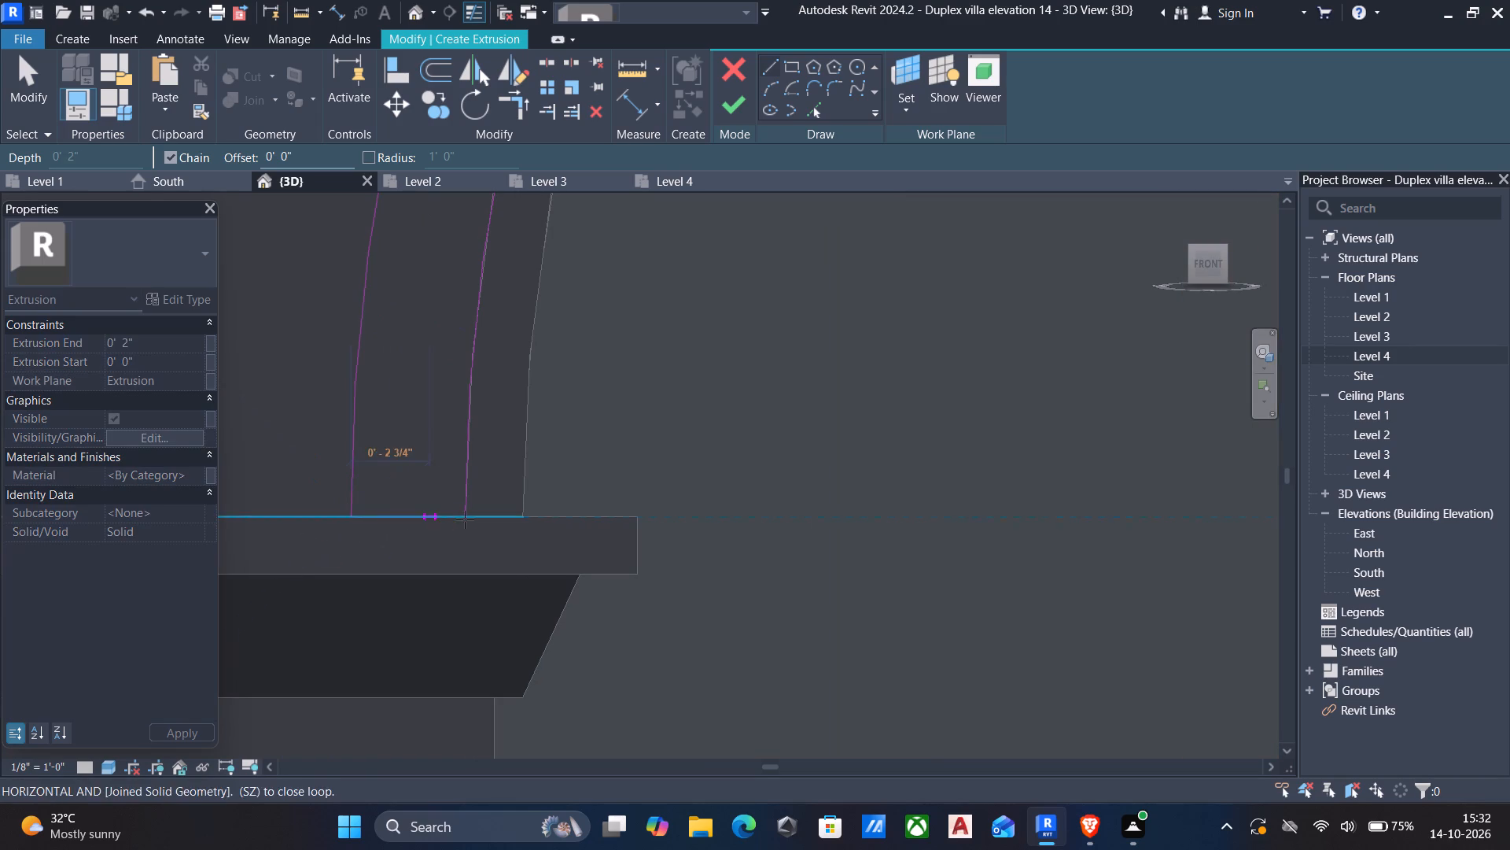
{"action": "left_click", "coordinate": [470, 519]}
{"action": "key", "text": "Escape"}
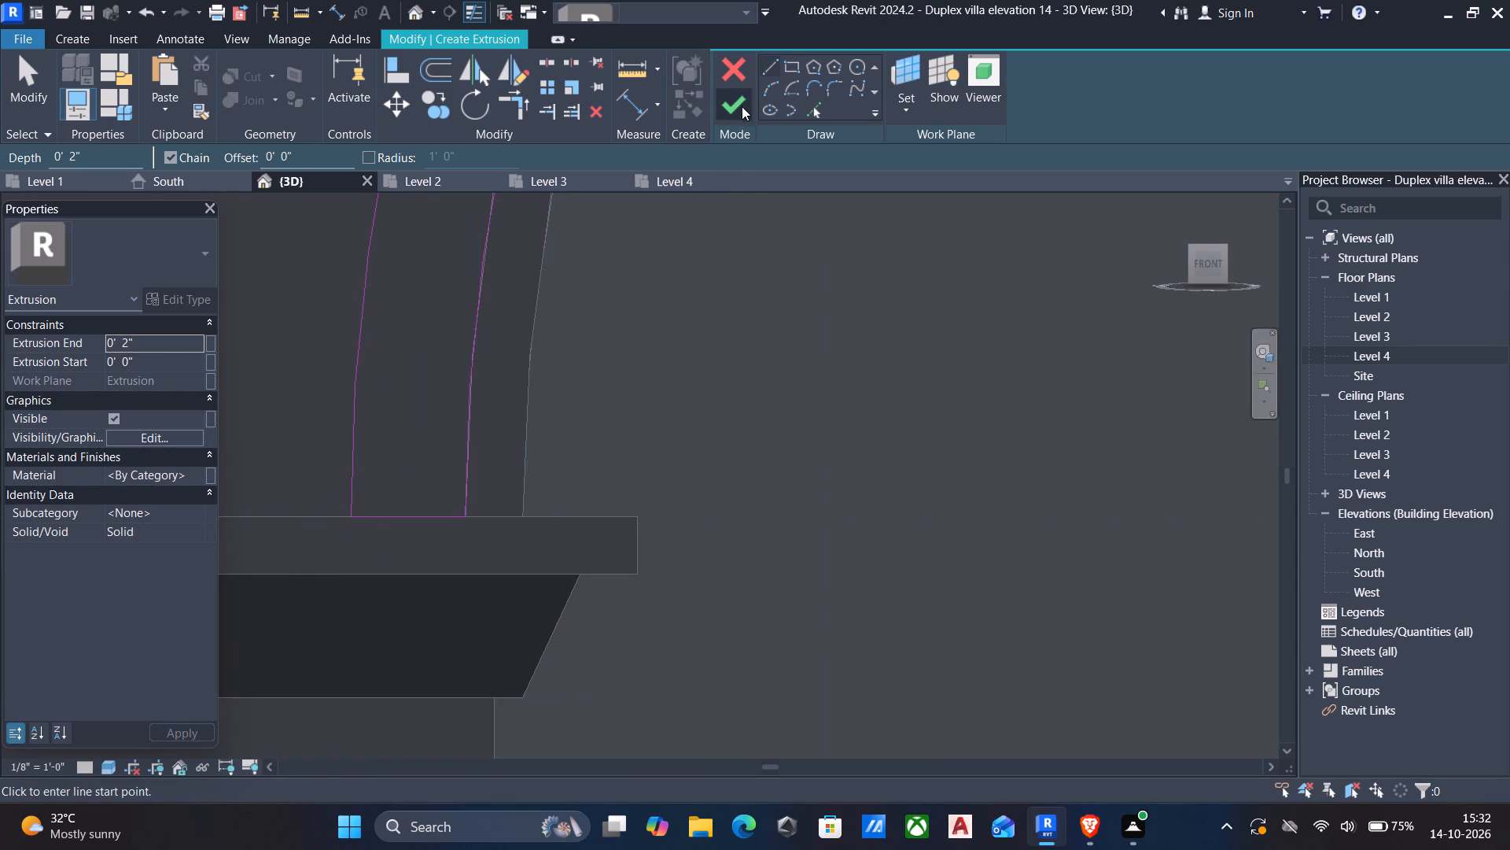
{"action": "left_click", "coordinate": [742, 105]}
Set the outer arch band's extrusion end to 1".
{"action": "scroll", "coordinate": [786, 552], "scroll_direction": "down", "scroll_amount": 7}
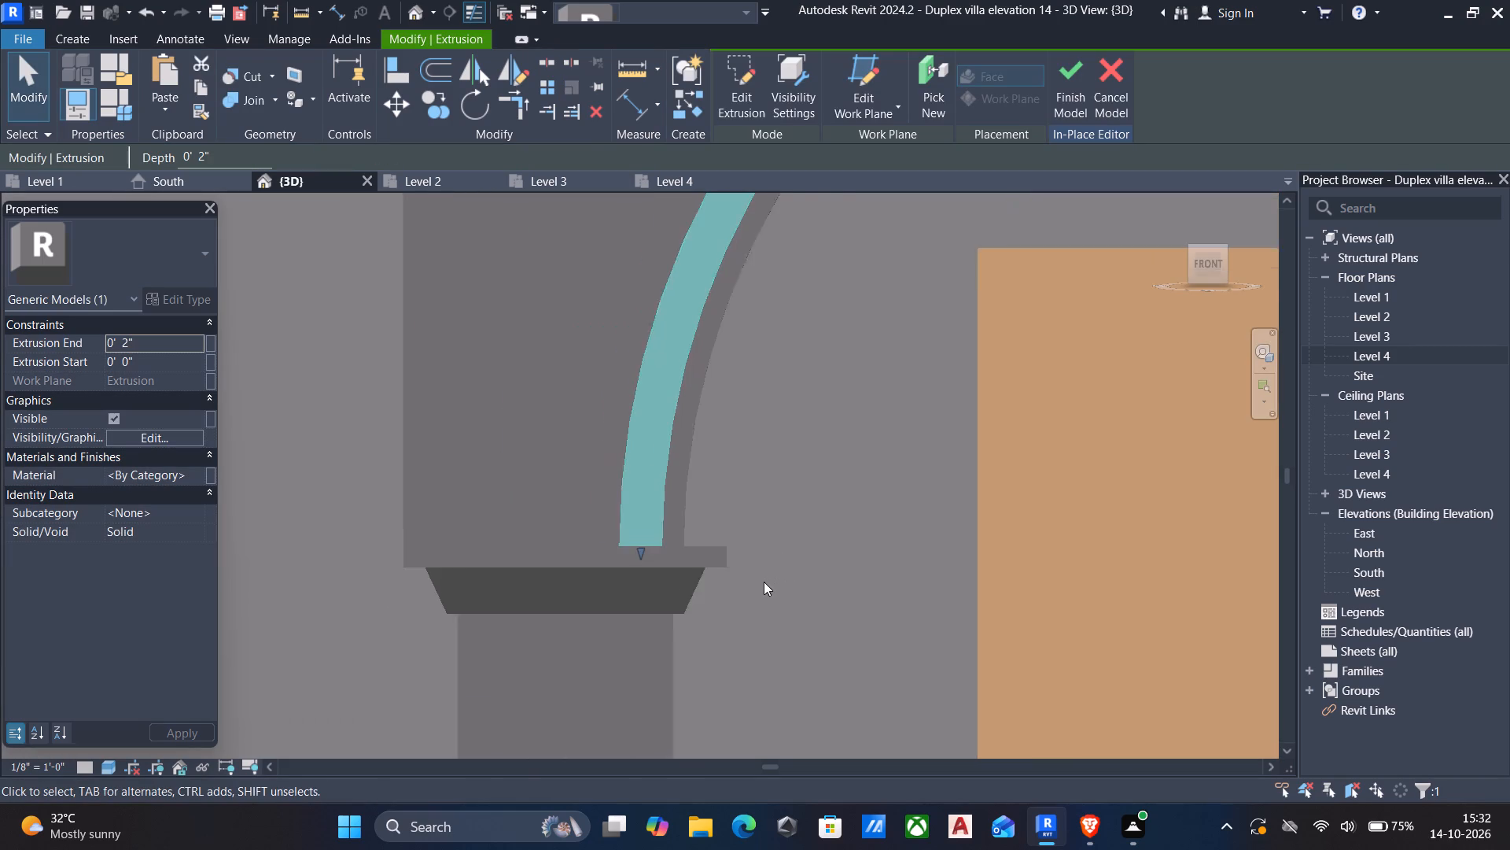
{"action": "scroll", "coordinate": [764, 582], "scroll_direction": "down", "scroll_amount": 2}
{"action": "middle_click_drag", "start_coordinate": [764, 582], "coordinate": [764, 636], "text": "shift"}
{"action": "scroll", "coordinate": [764, 636], "scroll_direction": "down", "scroll_amount": 7}
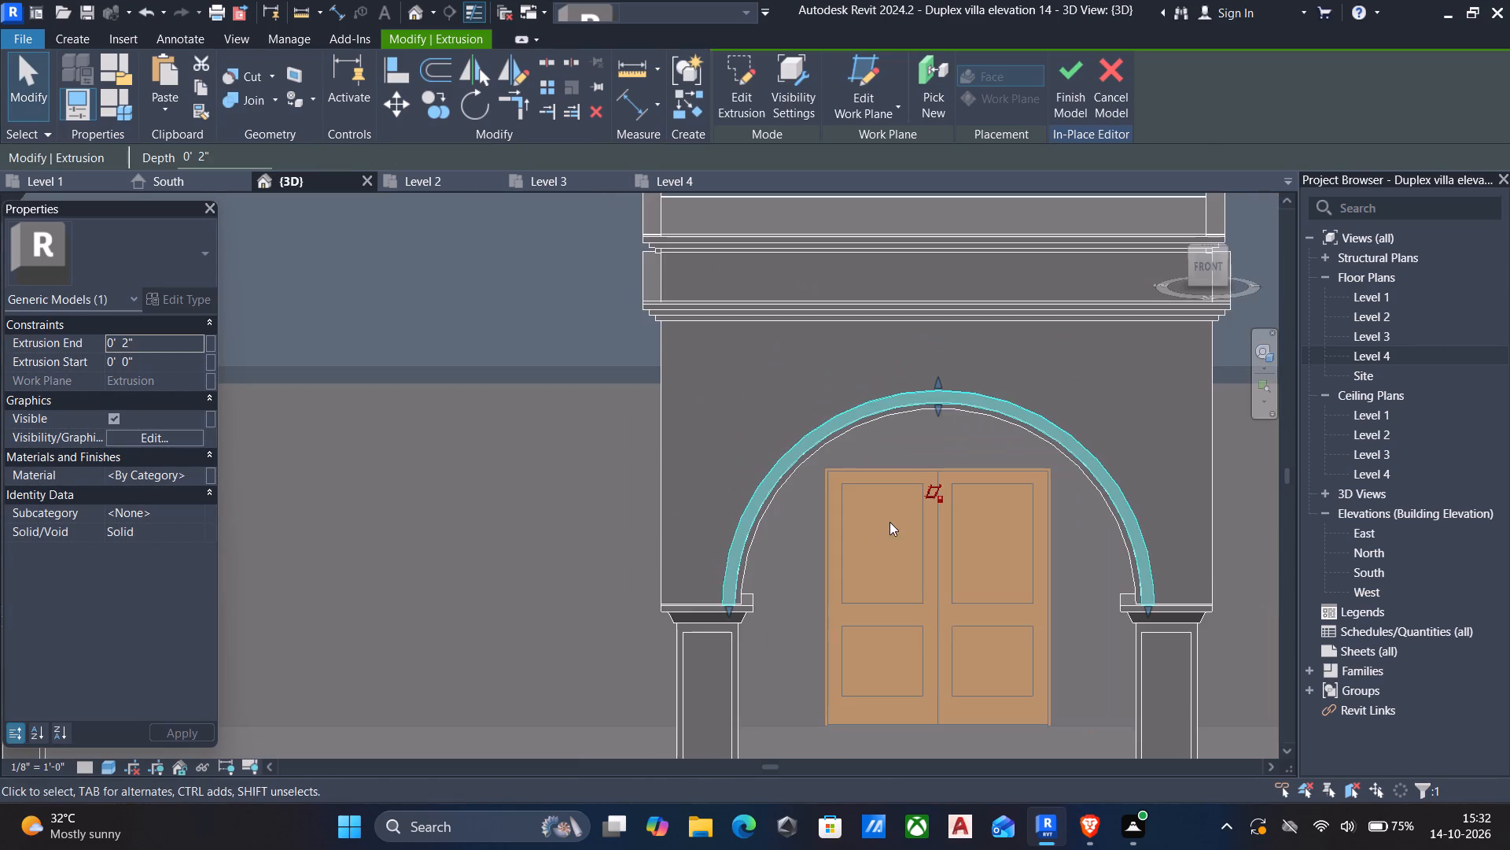
{"action": "middle_click_drag", "start_coordinate": [889, 522], "coordinate": [787, 582], "text": "shift"}
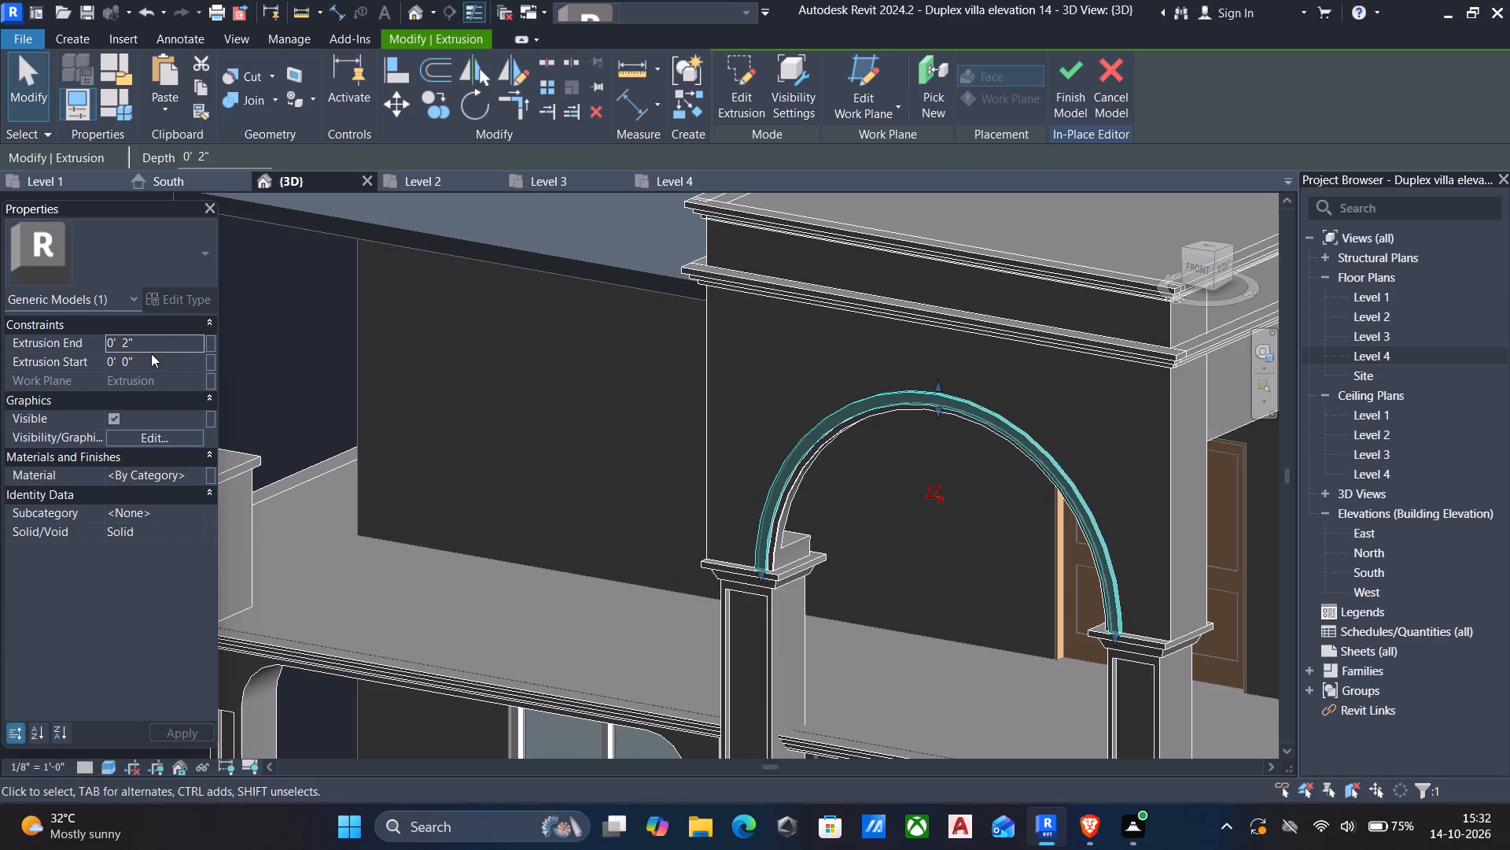
{"action": "left_click", "coordinate": [161, 338]}
{"action": "type", "text": "1\""}
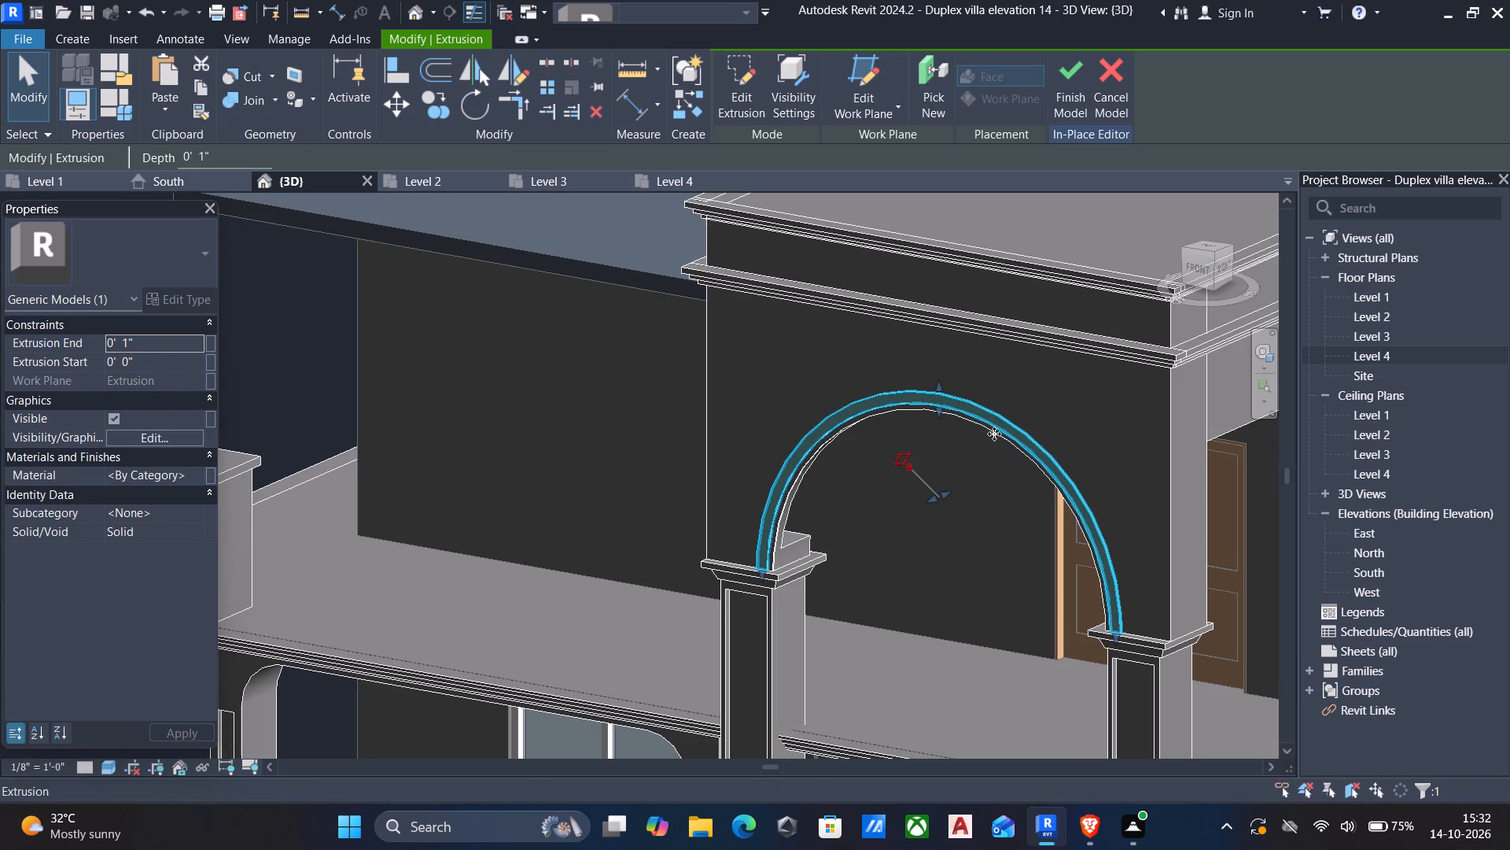
{"action": "key", "text": "Escape"}
Examine the two arch bands up close and from several angles around the front arch.
{"action": "scroll", "coordinate": [1009, 409], "scroll_direction": "up", "scroll_amount": 4}
{"action": "scroll", "coordinate": [962, 459], "scroll_direction": "up", "scroll_amount": 4}
{"action": "middle_click_drag", "start_coordinate": [895, 465], "coordinate": [870, 382]}
{"action": "scroll", "coordinate": [870, 382], "scroll_direction": "down", "scroll_amount": 2}
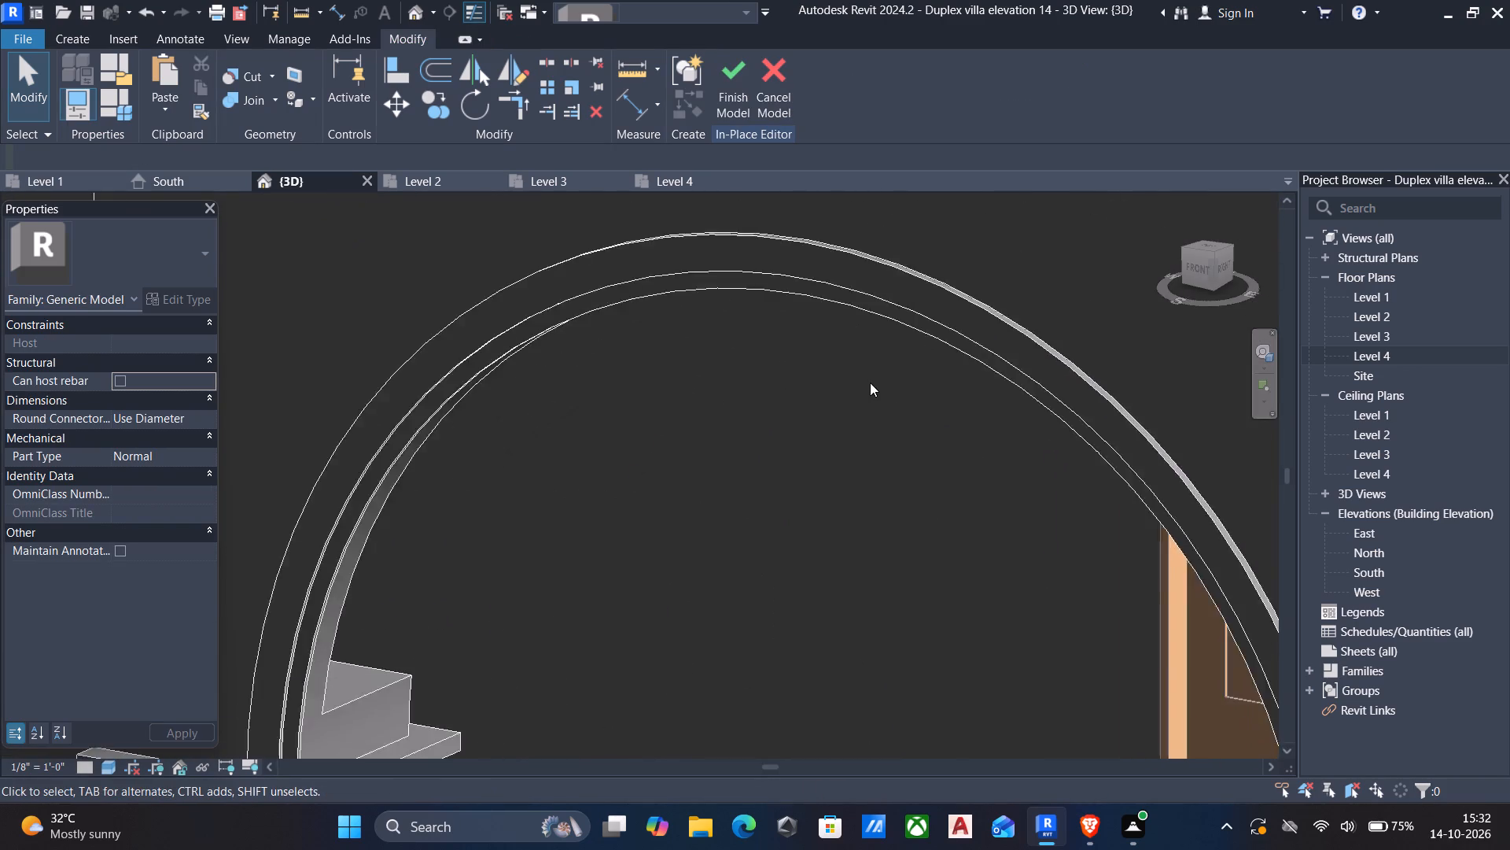
{"action": "scroll", "coordinate": [870, 382], "scroll_direction": "down", "scroll_amount": 4}
{"action": "middle_click_drag", "start_coordinate": [853, 390], "coordinate": [1053, 378], "text": "shift"}
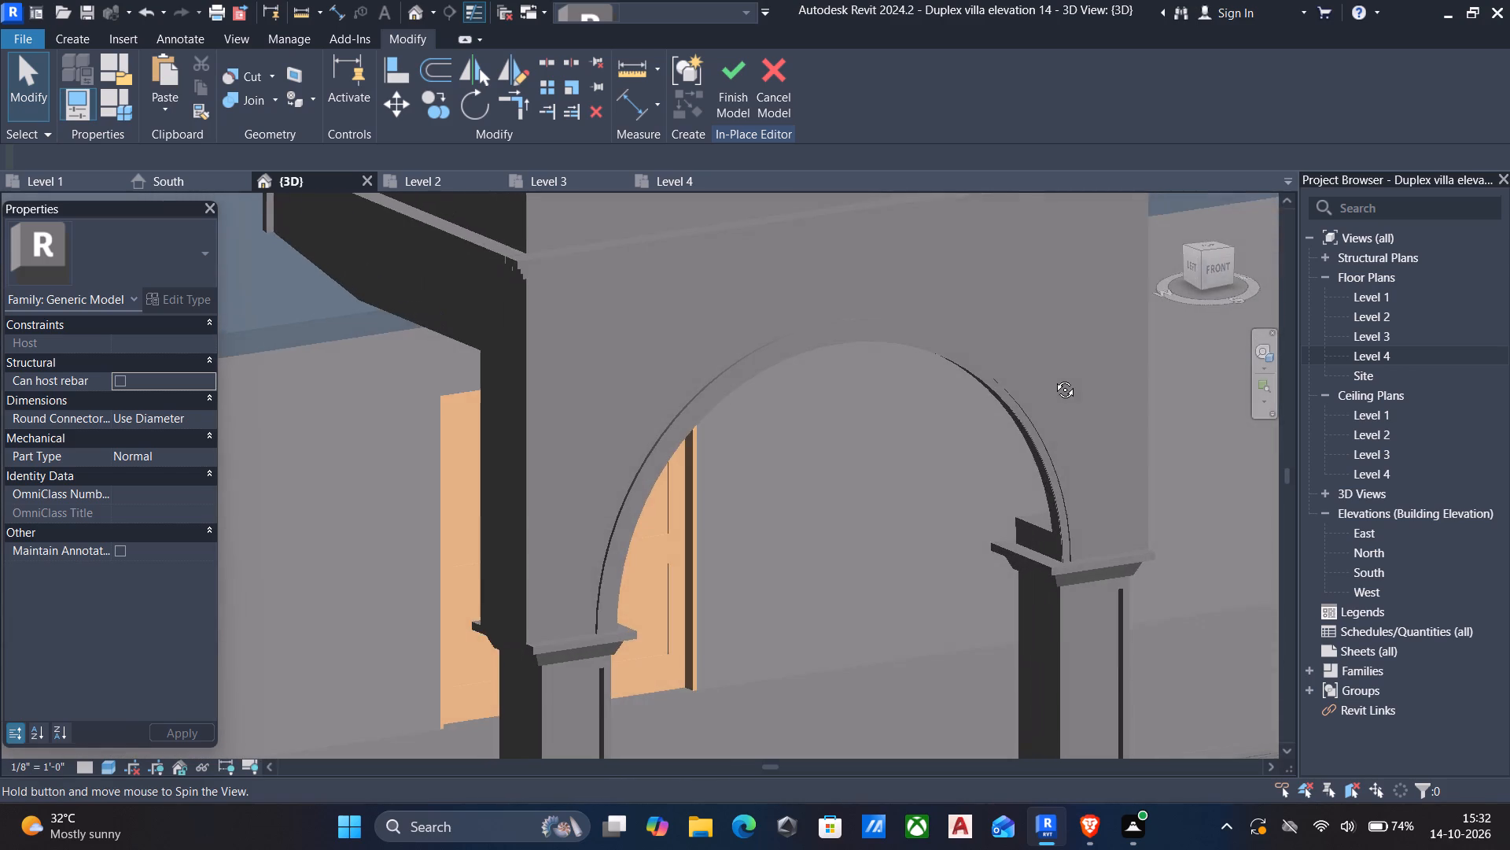
{"action": "middle_click_drag", "start_coordinate": [1053, 378], "coordinate": [1011, 375], "text": "shift"}
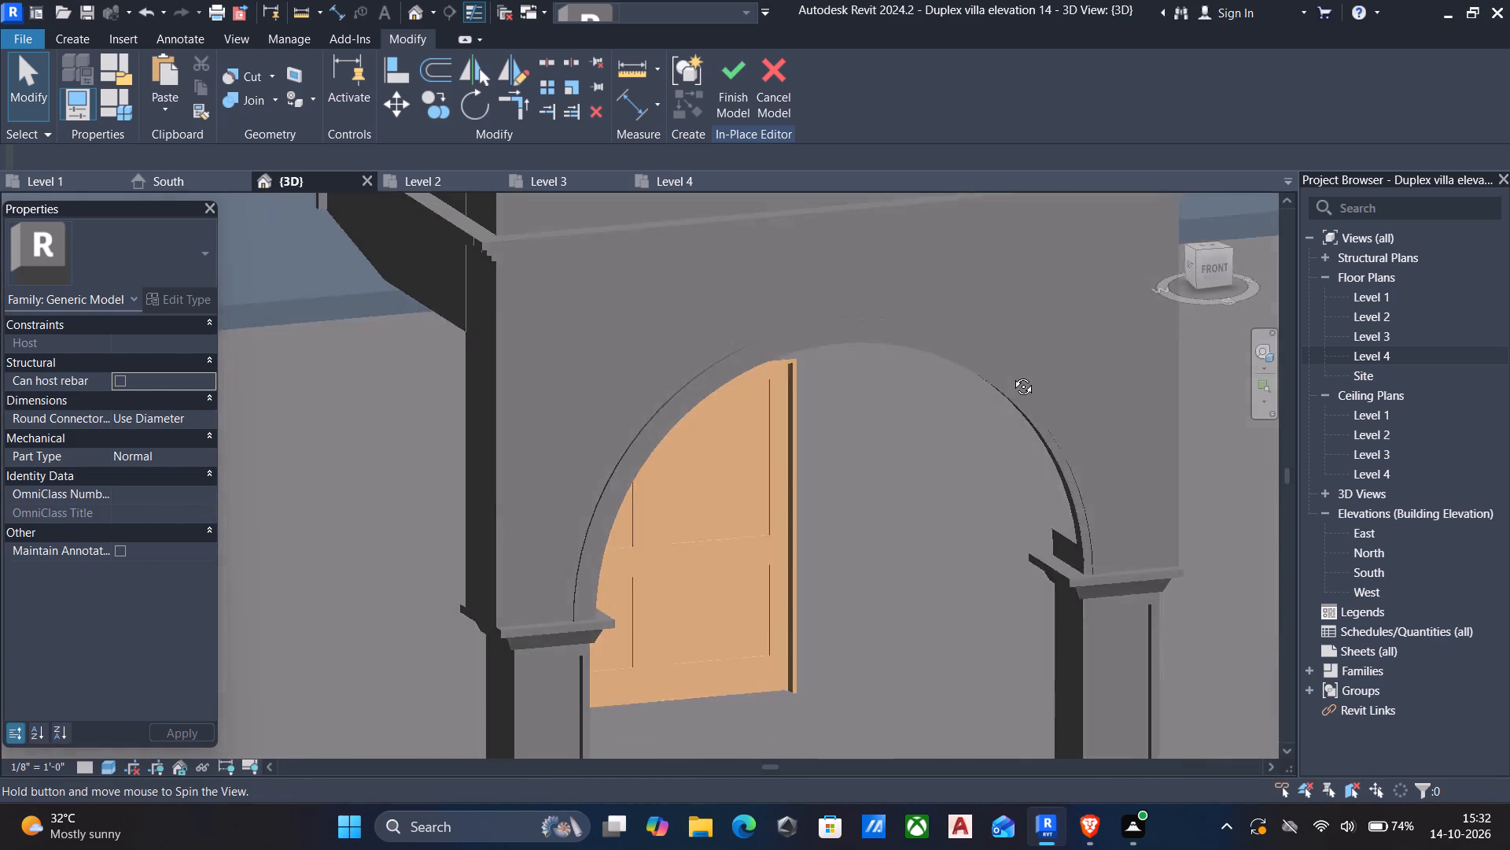
{"action": "middle_click_drag", "start_coordinate": [1011, 375], "coordinate": [990, 381], "text": "shift"}
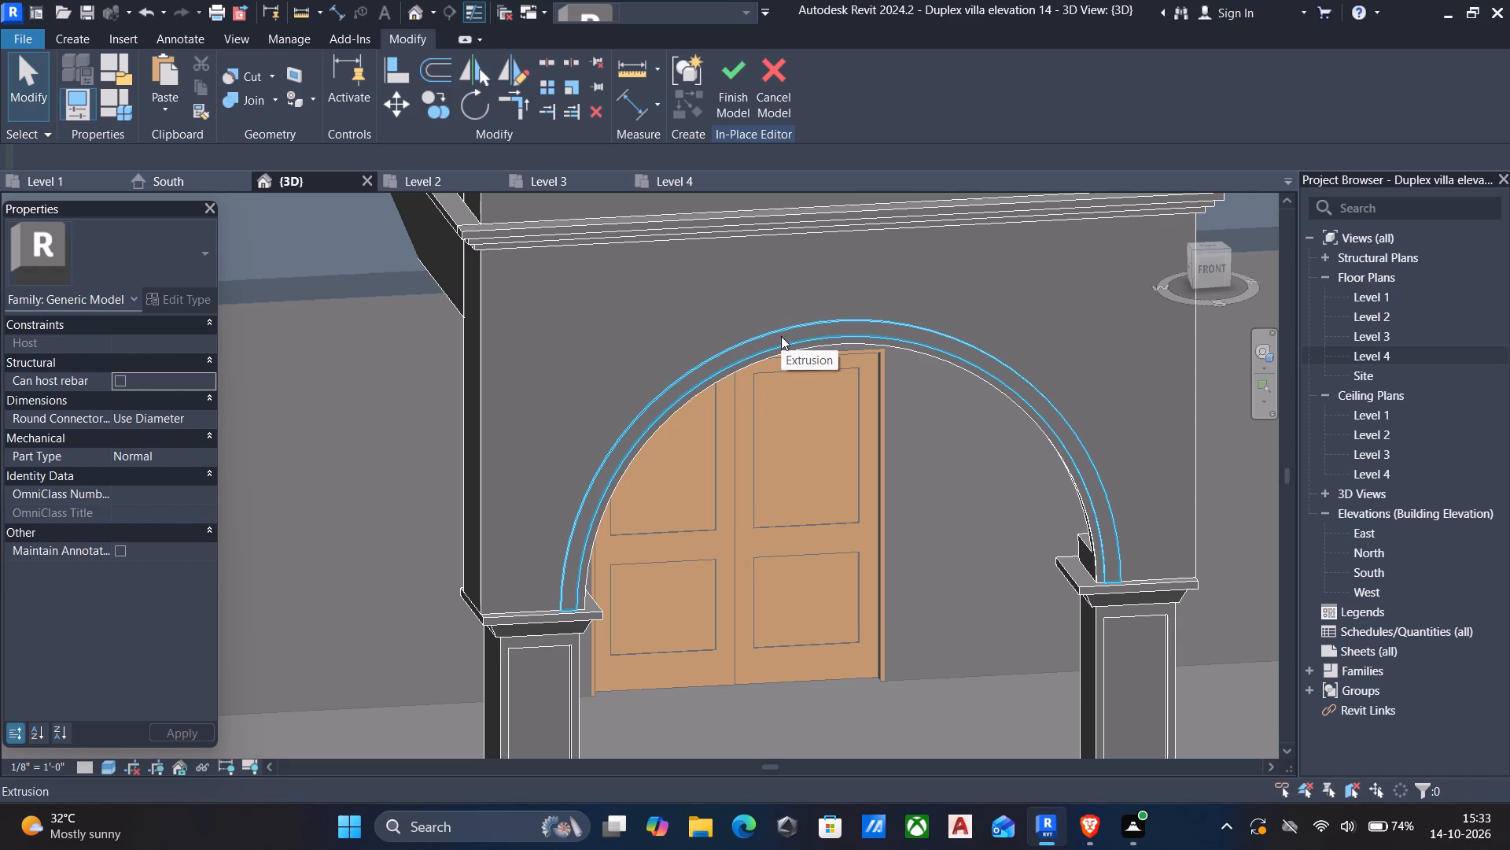
Start a new solid extrusion with its work plane picked on the front face of the arched wall.
{"action": "left_click", "coordinate": [77, 35]}
{"action": "left_click", "coordinate": [163, 72]}
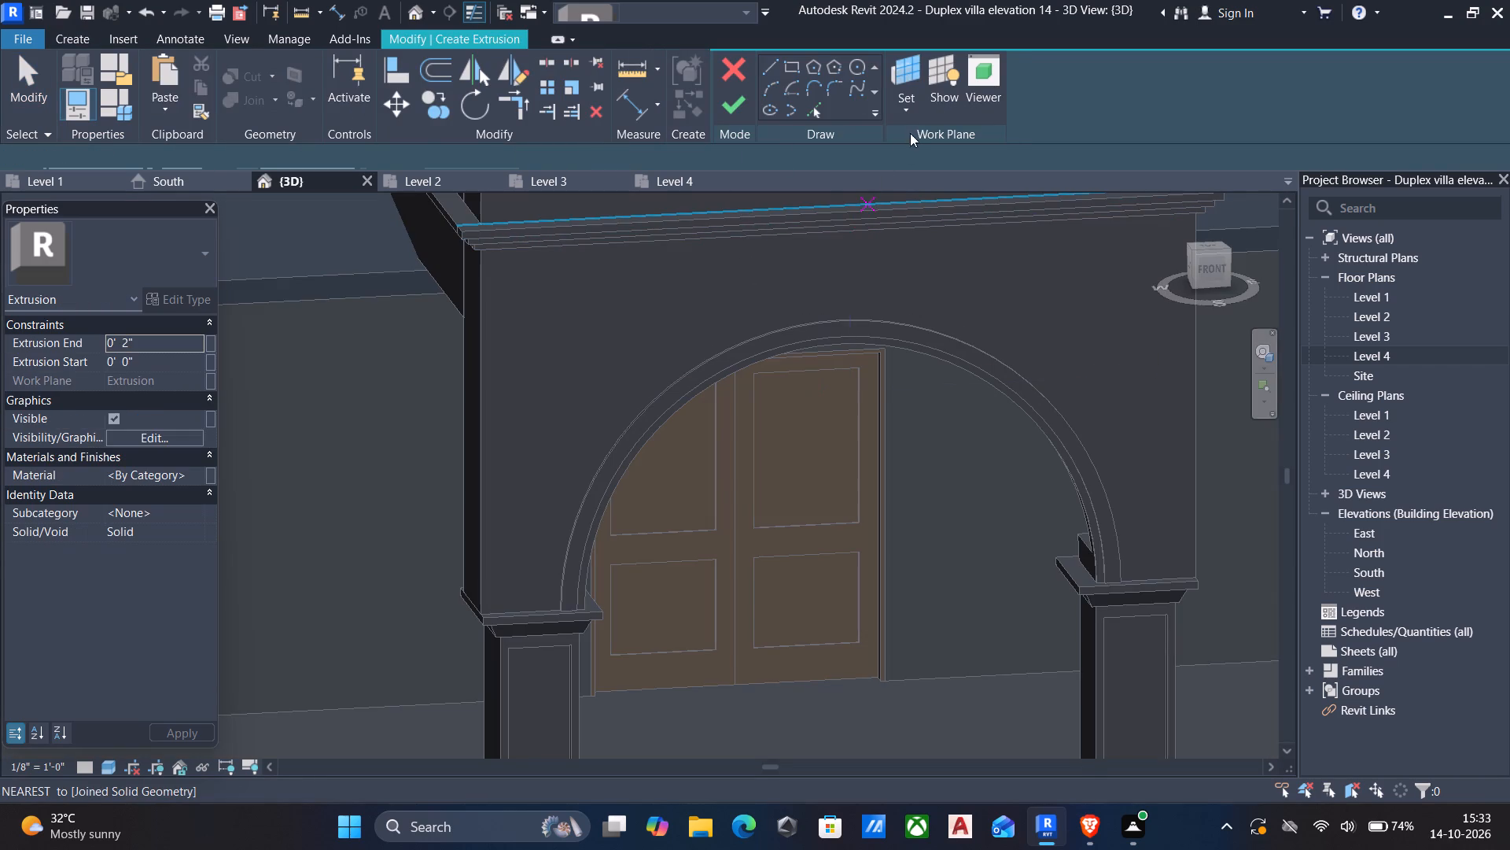
{"action": "left_click", "coordinate": [901, 116]}
{"action": "left_click", "coordinate": [930, 187]}
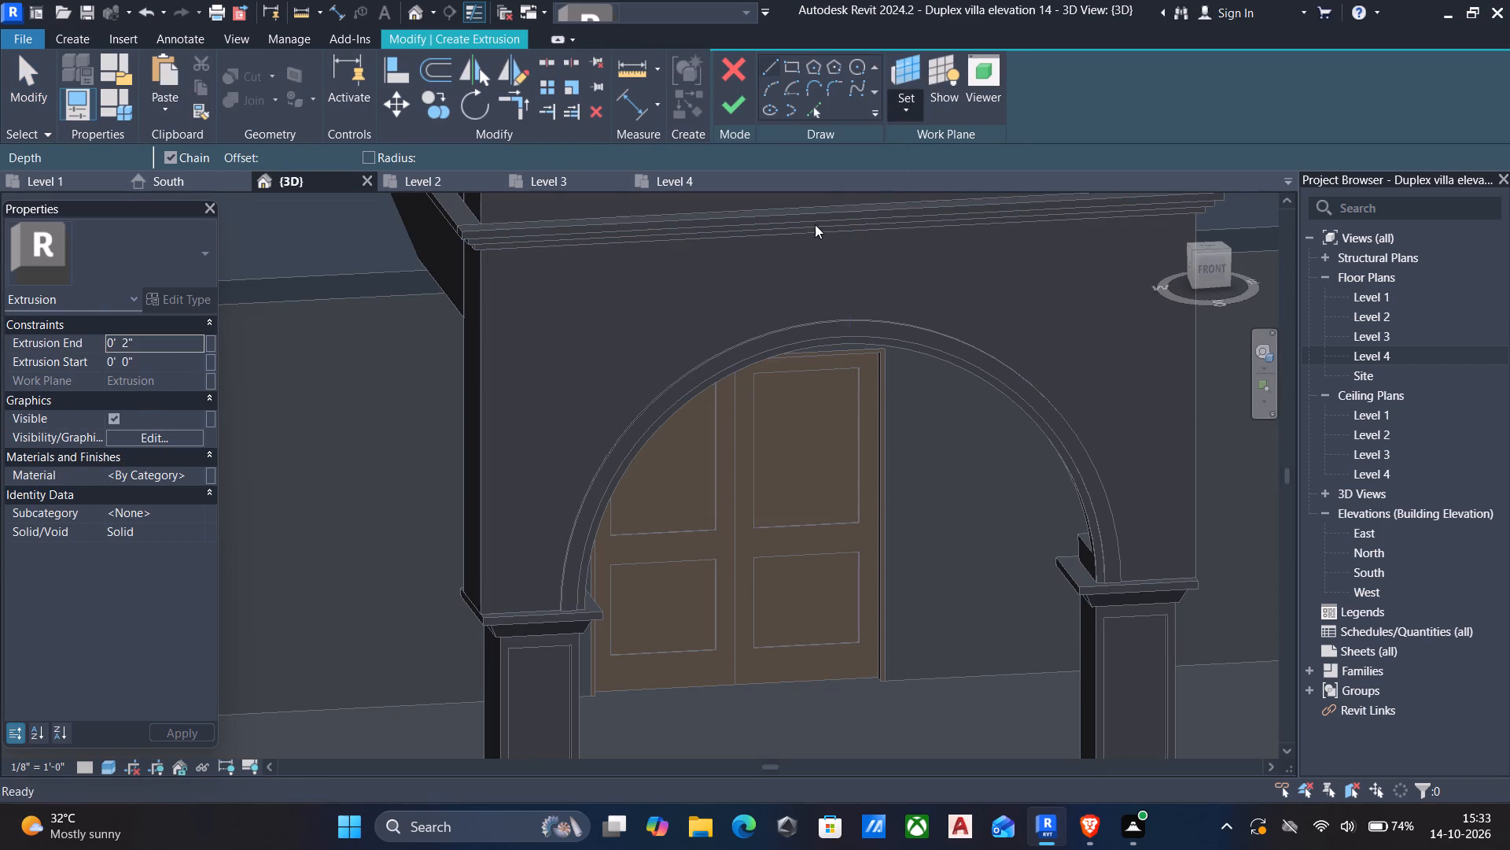
{"action": "left_click", "coordinate": [484, 371]}
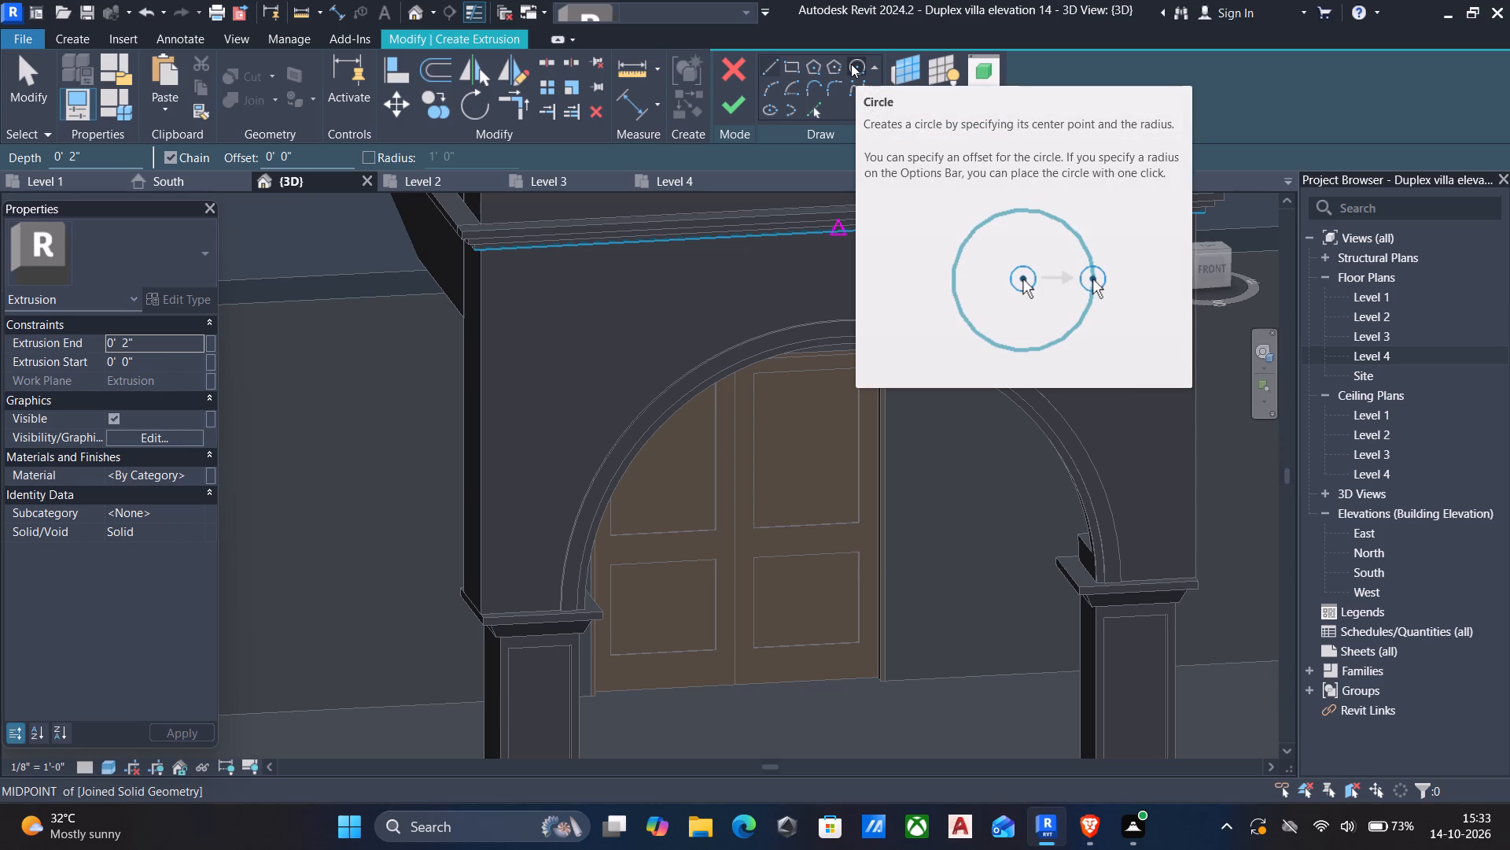
Sketch a 1" radius circle centred where the outer band's outer edge meets the left column cap.
{"action": "left_click", "coordinate": [851, 64]}
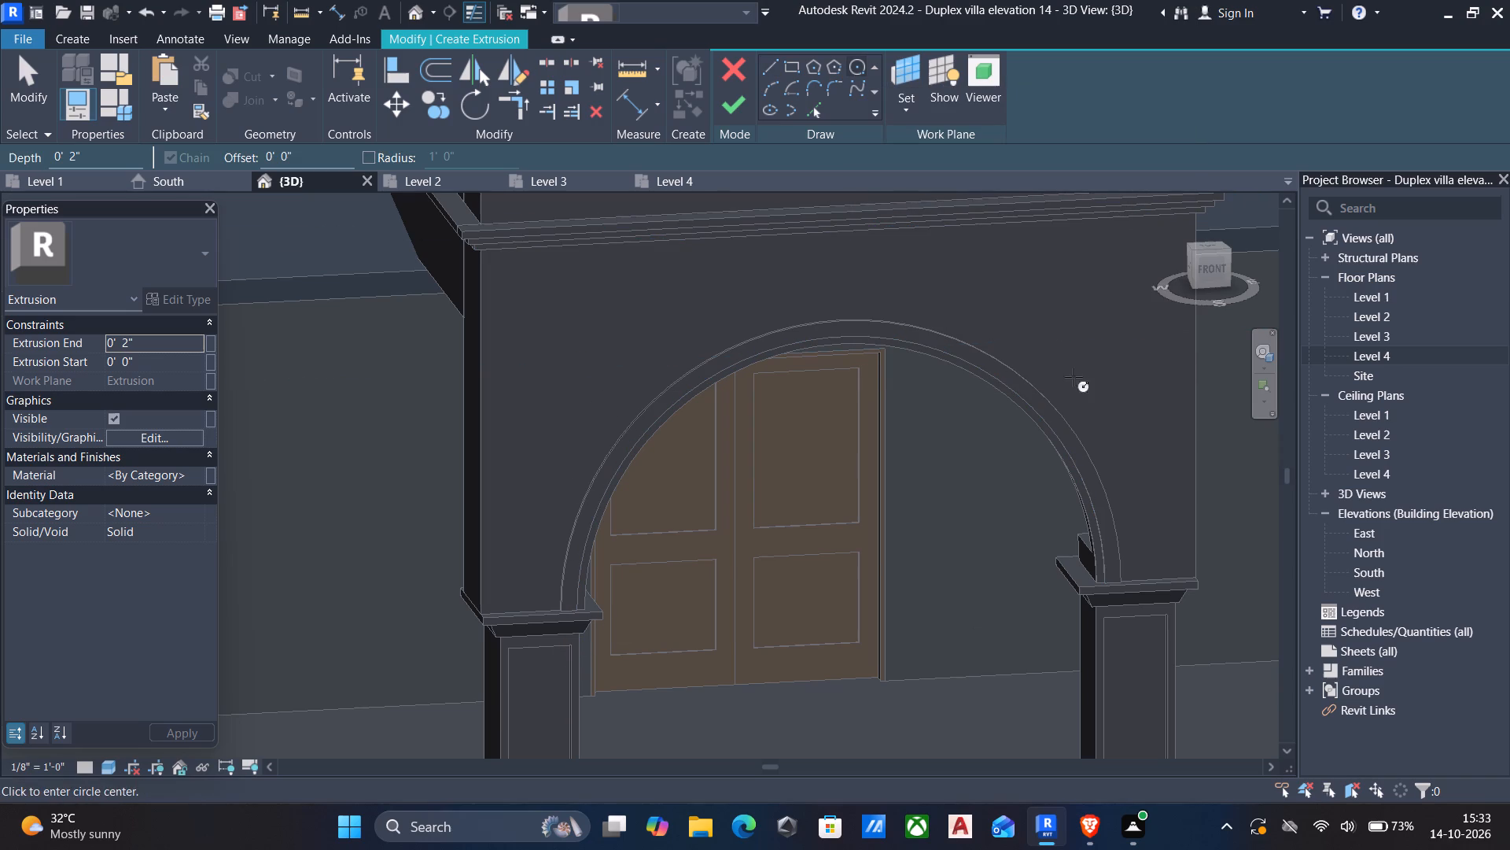
{"action": "left_click", "coordinate": [1214, 263]}
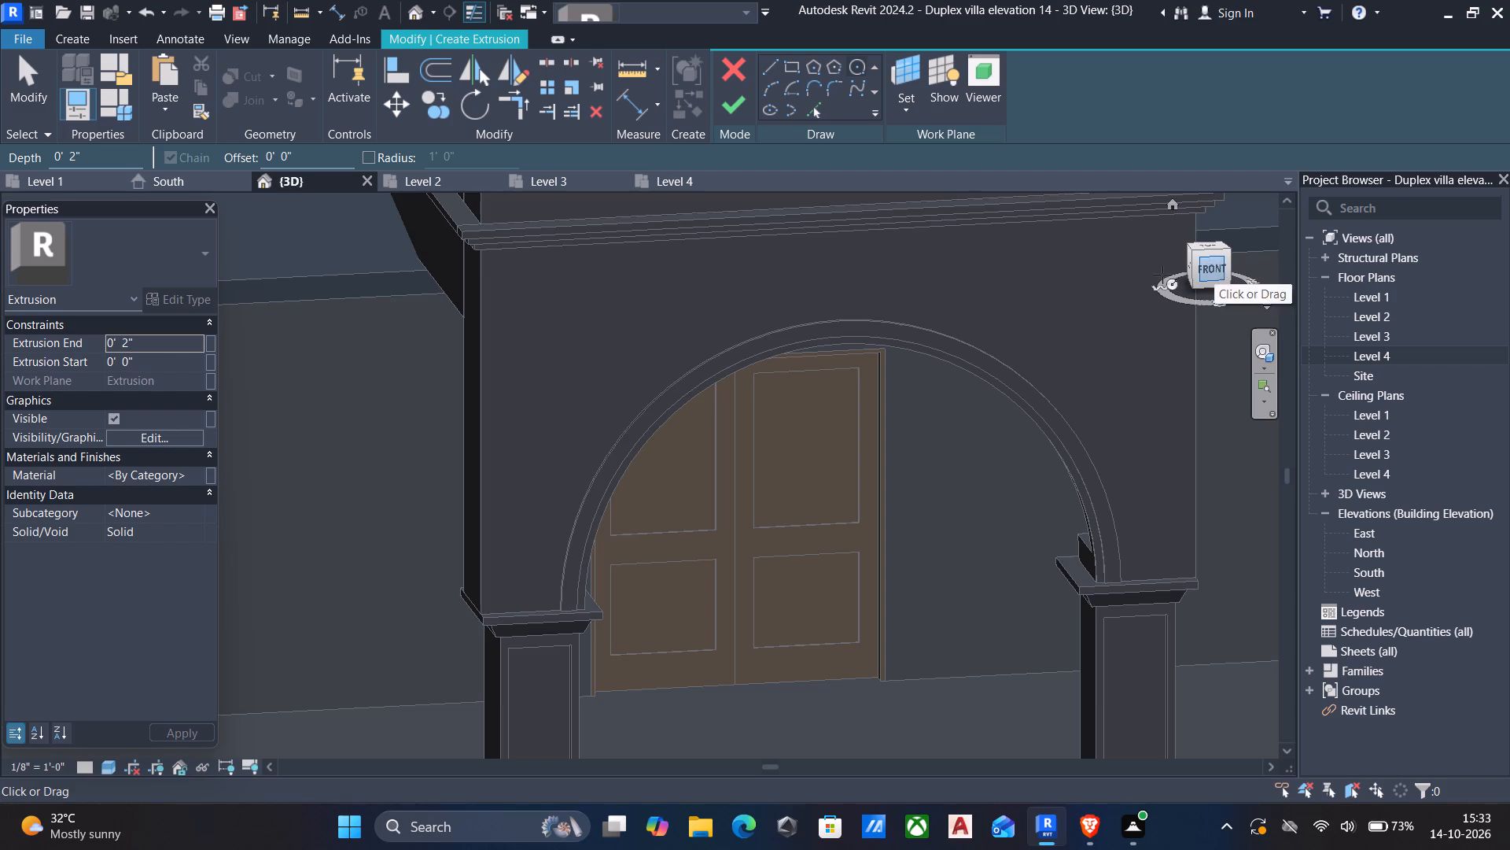
{"action": "scroll", "coordinate": [588, 572], "scroll_direction": "up", "scroll_amount": 6}
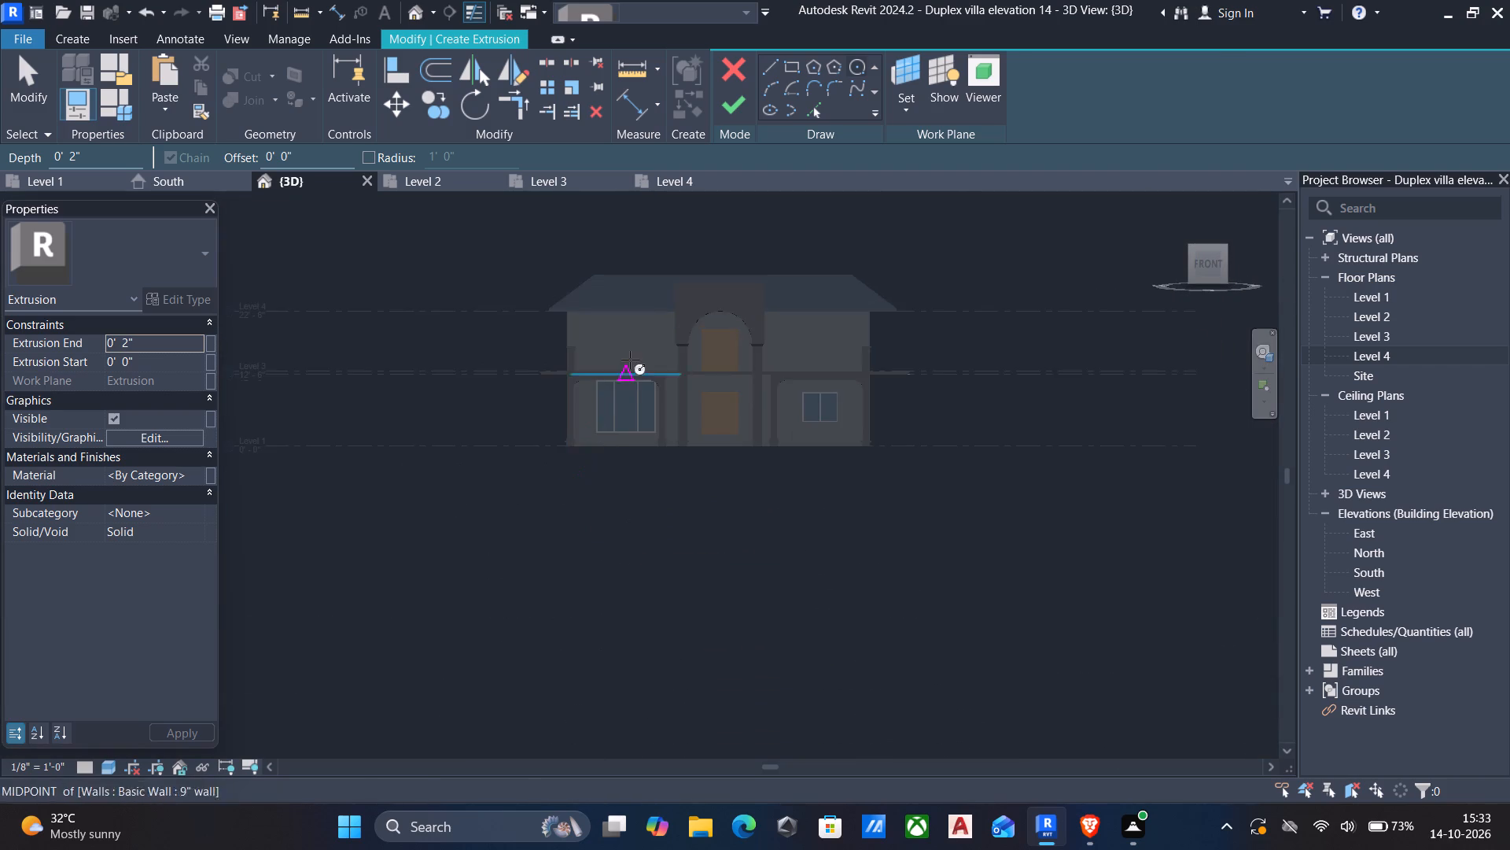
{"action": "scroll", "coordinate": [630, 350], "scroll_direction": "up", "scroll_amount": 7}
{"action": "scroll", "coordinate": [747, 334], "scroll_direction": "up", "scroll_amount": 5}
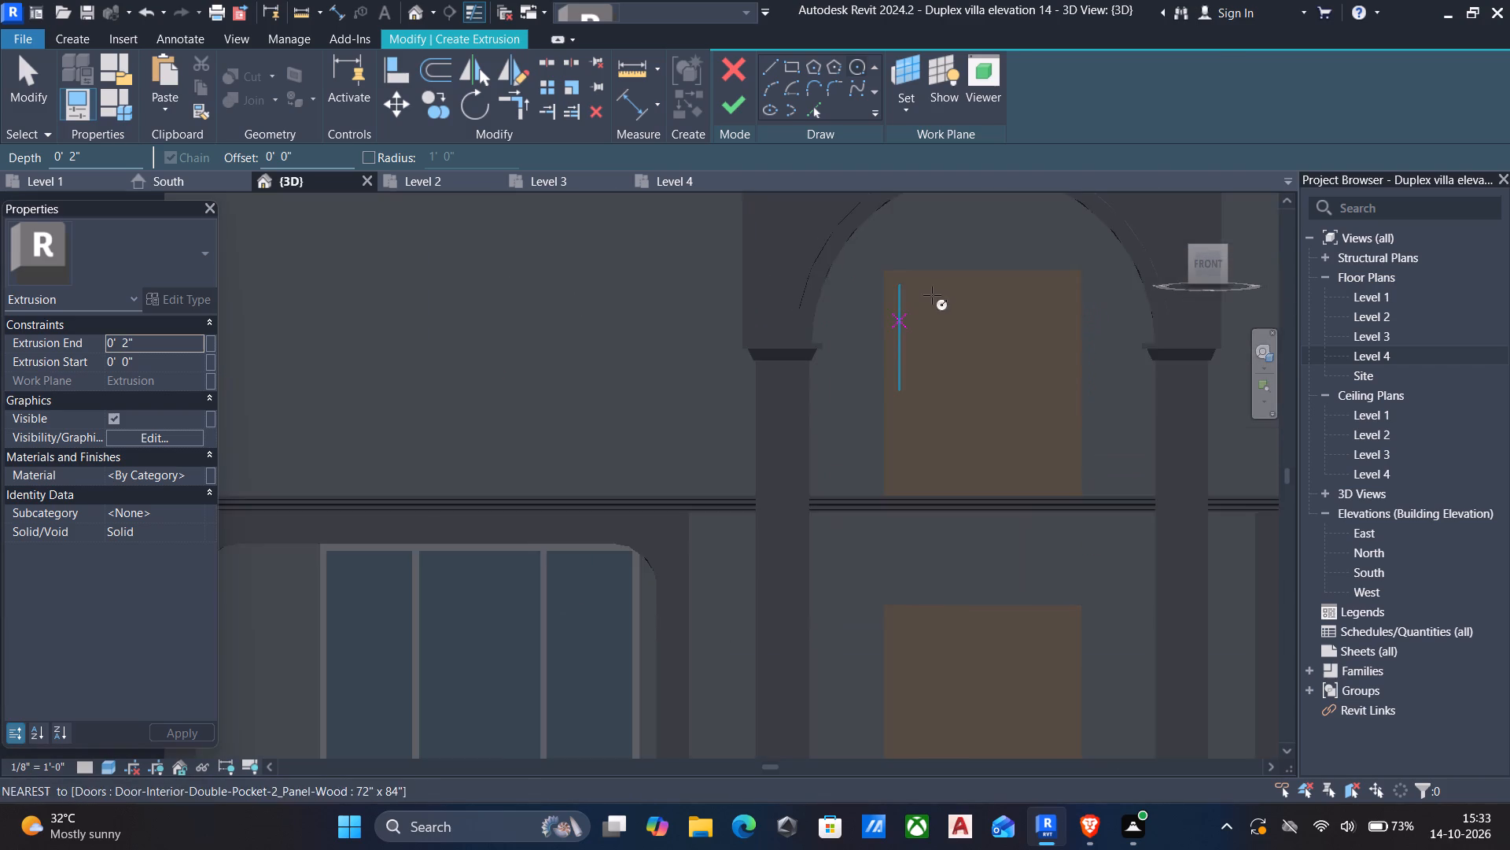
{"action": "scroll", "coordinate": [933, 294], "scroll_direction": "up", "scroll_amount": 6}
{"action": "scroll", "coordinate": [604, 339], "scroll_direction": "up", "scroll_amount": 5}
{"action": "scroll", "coordinate": [614, 456], "scroll_direction": "up", "scroll_amount": 5}
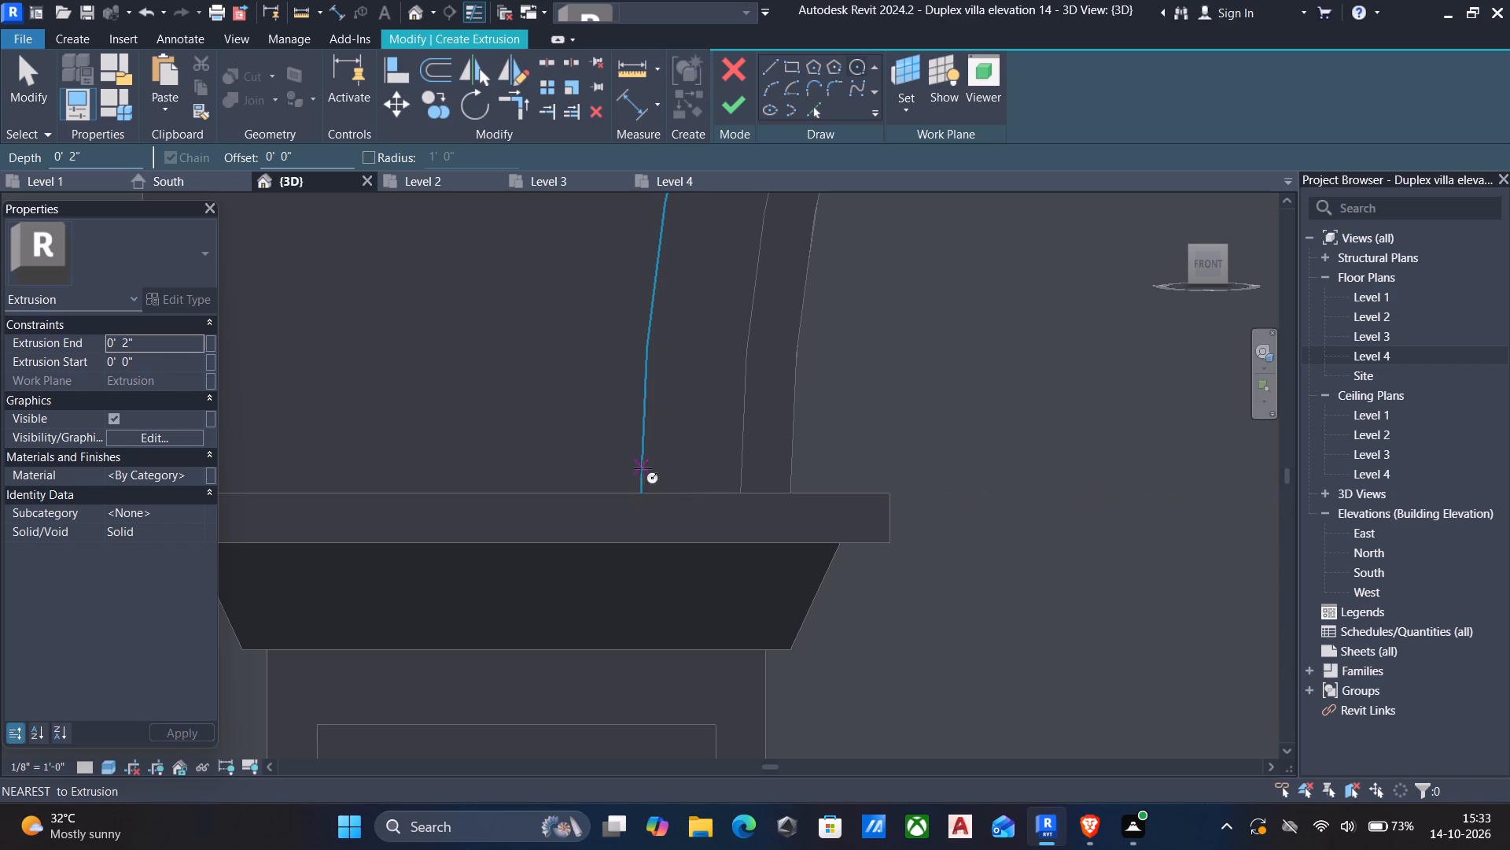
{"action": "left_click", "coordinate": [641, 490]}
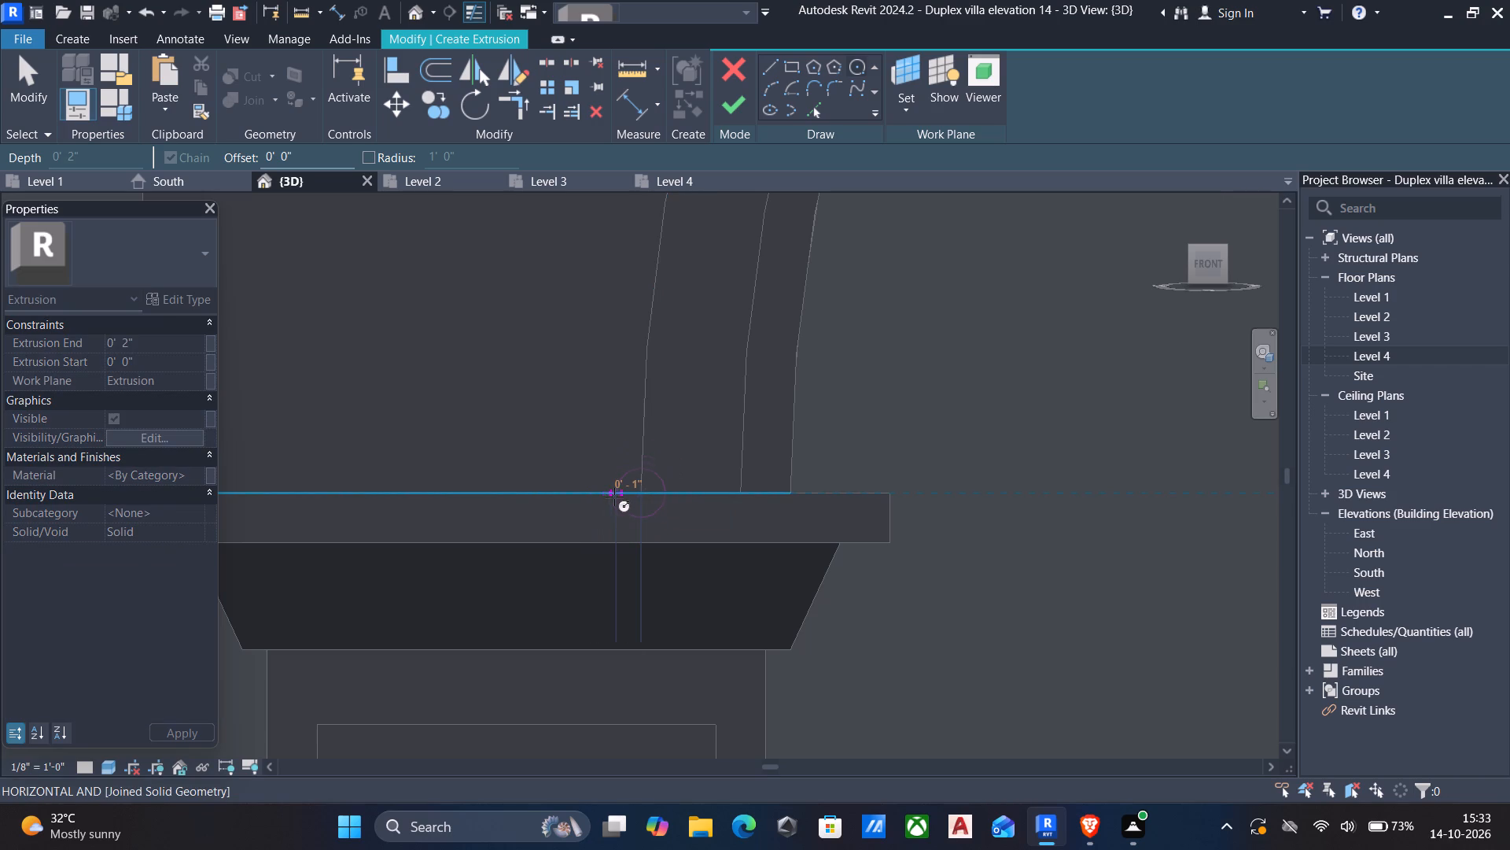
{"action": "scroll", "coordinate": [617, 497], "scroll_direction": "up", "scroll_amount": 5}
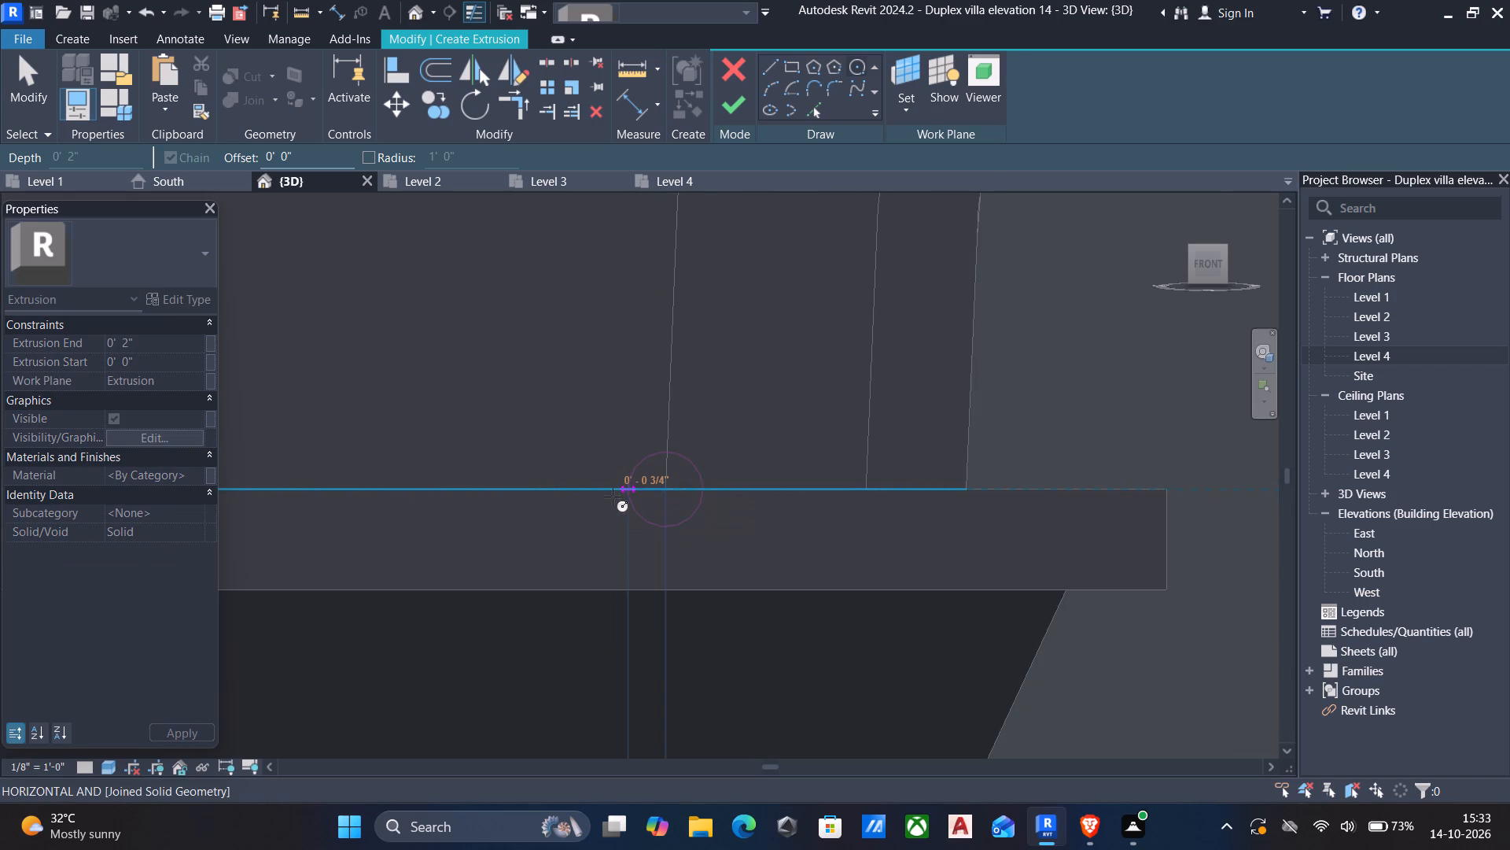
{"action": "left_click", "coordinate": [611, 498]}
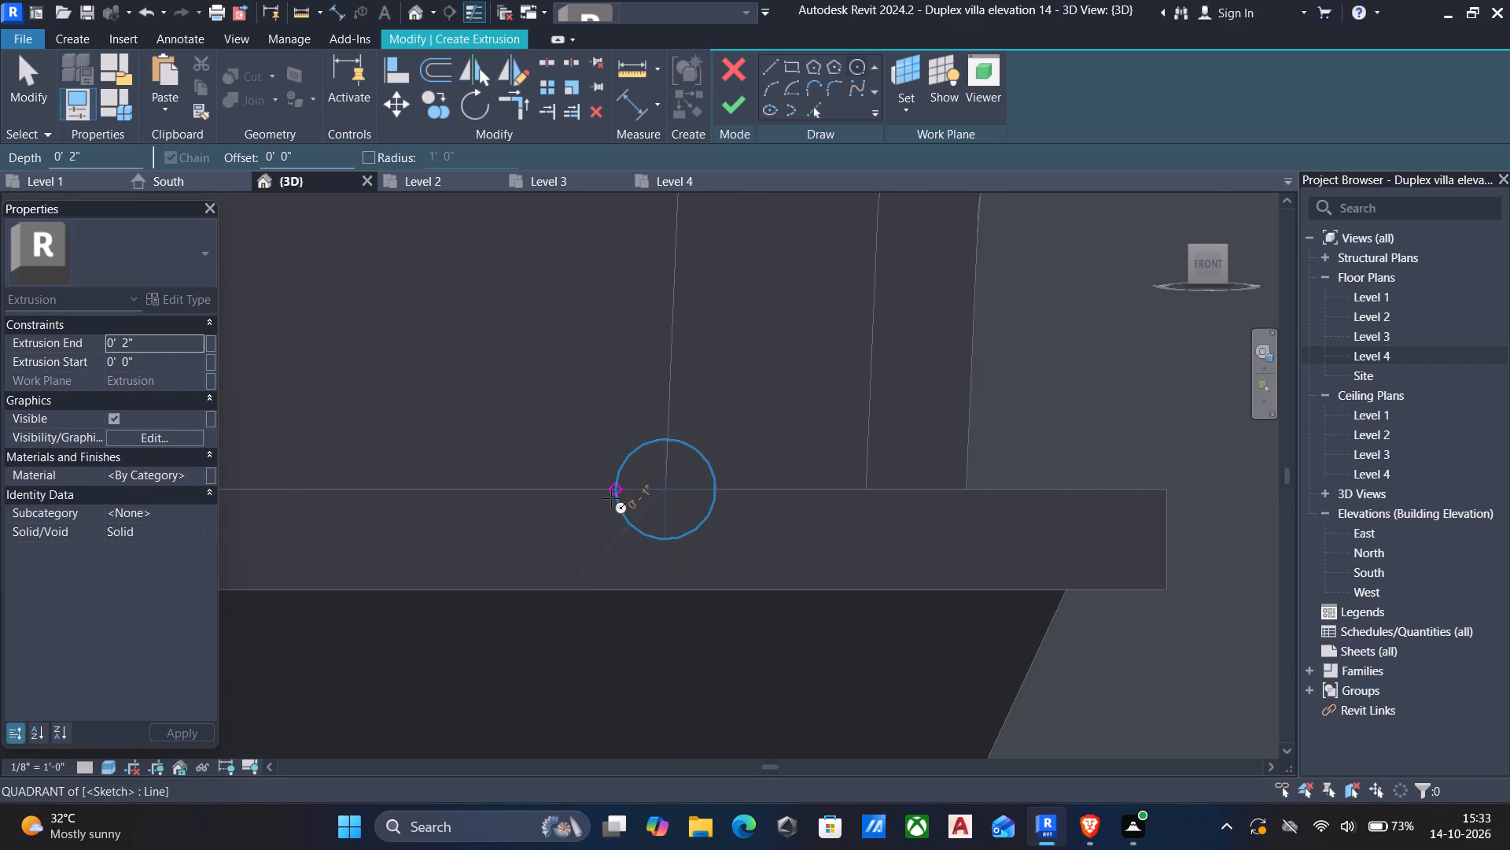
{"action": "key", "text": "Escape"}
{"action": "key", "text": "Escape"}
Nudge the circle up until its bottom rests on the column cap's top edge.
{"action": "left_click_drag", "start_coordinate": [524, 396], "coordinate": [761, 577]}
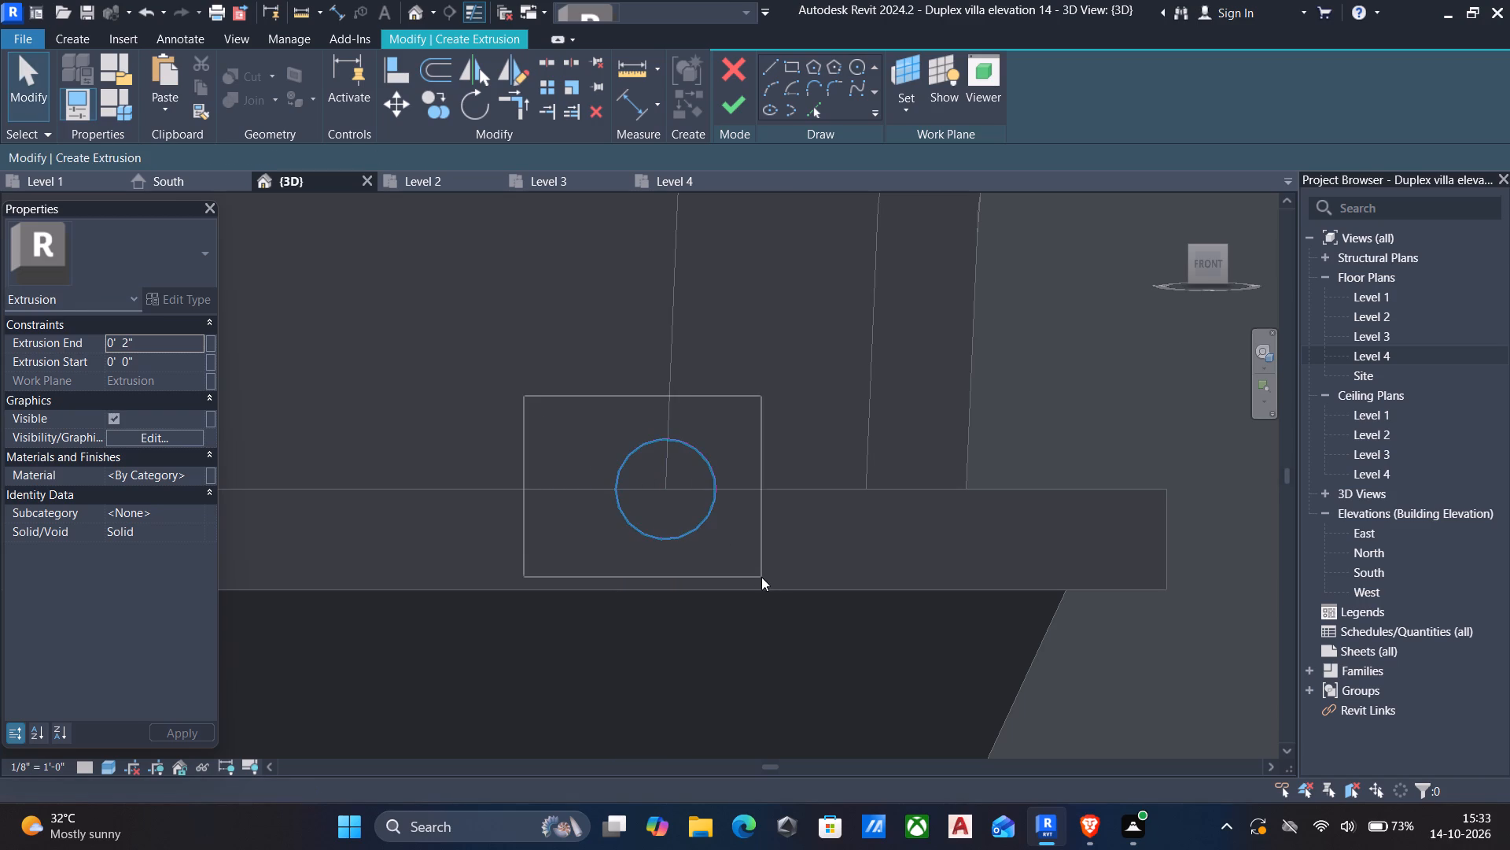
{"action": "left_click_drag", "start_coordinate": [761, 577], "coordinate": [782, 605]}
{"action": "key", "text": "Up"}
{"action": "key", "text": "Up"}
{"action": "key", "text": "Up"}
{"action": "key", "text": "Up"}
{"action": "key", "text": "Up"}
{"action": "key", "text": "Up"}
{"action": "key", "text": "Up"}
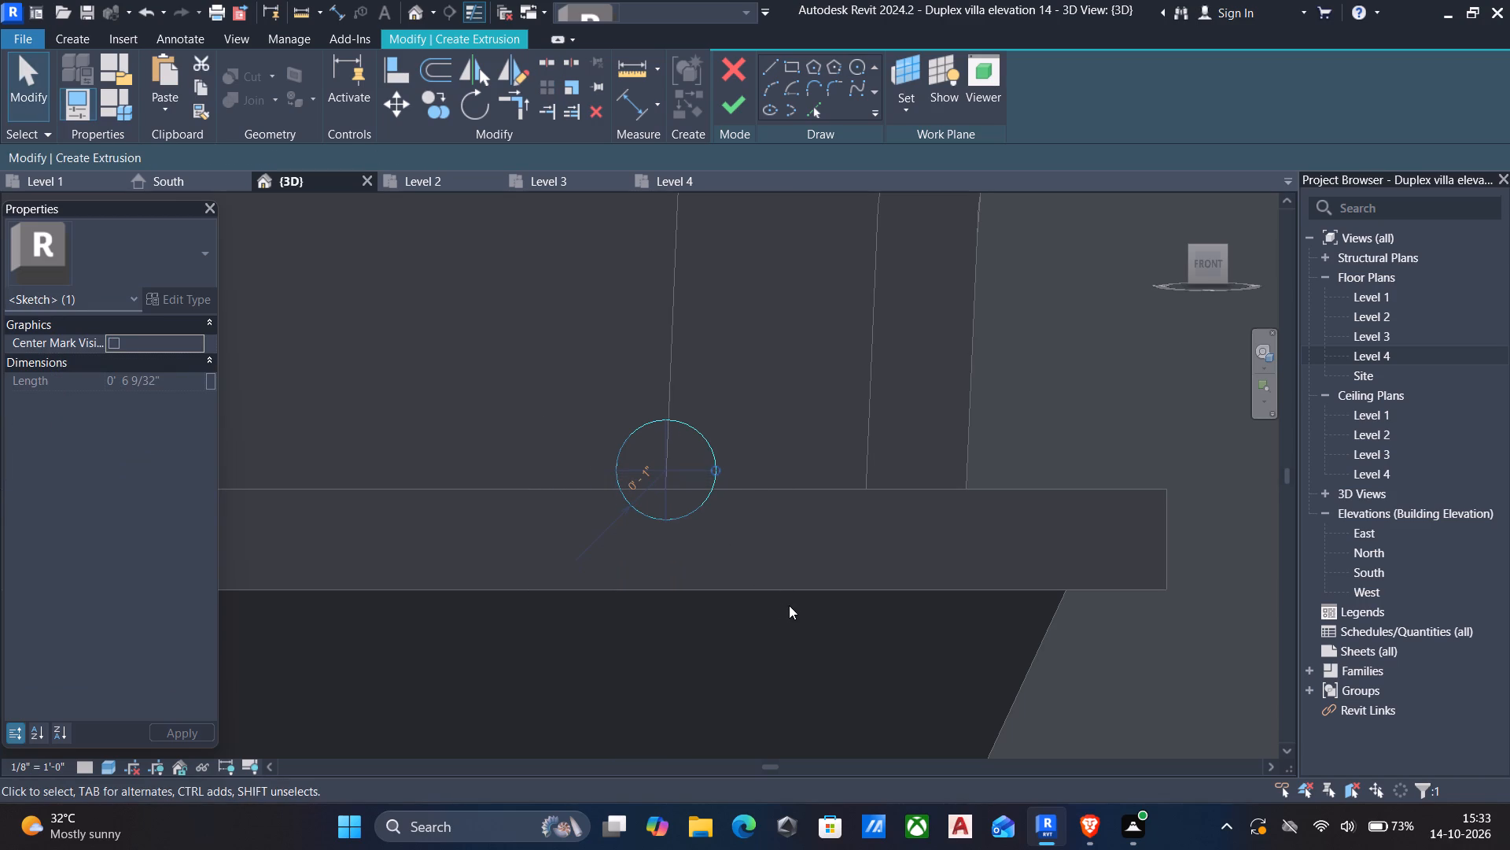
{"action": "key", "text": "Up"}
{"action": "key", "text": "Up"}
{"action": "key", "text": "Up"}
{"action": "key", "text": "Up"}
{"action": "key", "text": "Up"}
{"action": "key", "text": "Up"}
{"action": "key", "text": "Up"}
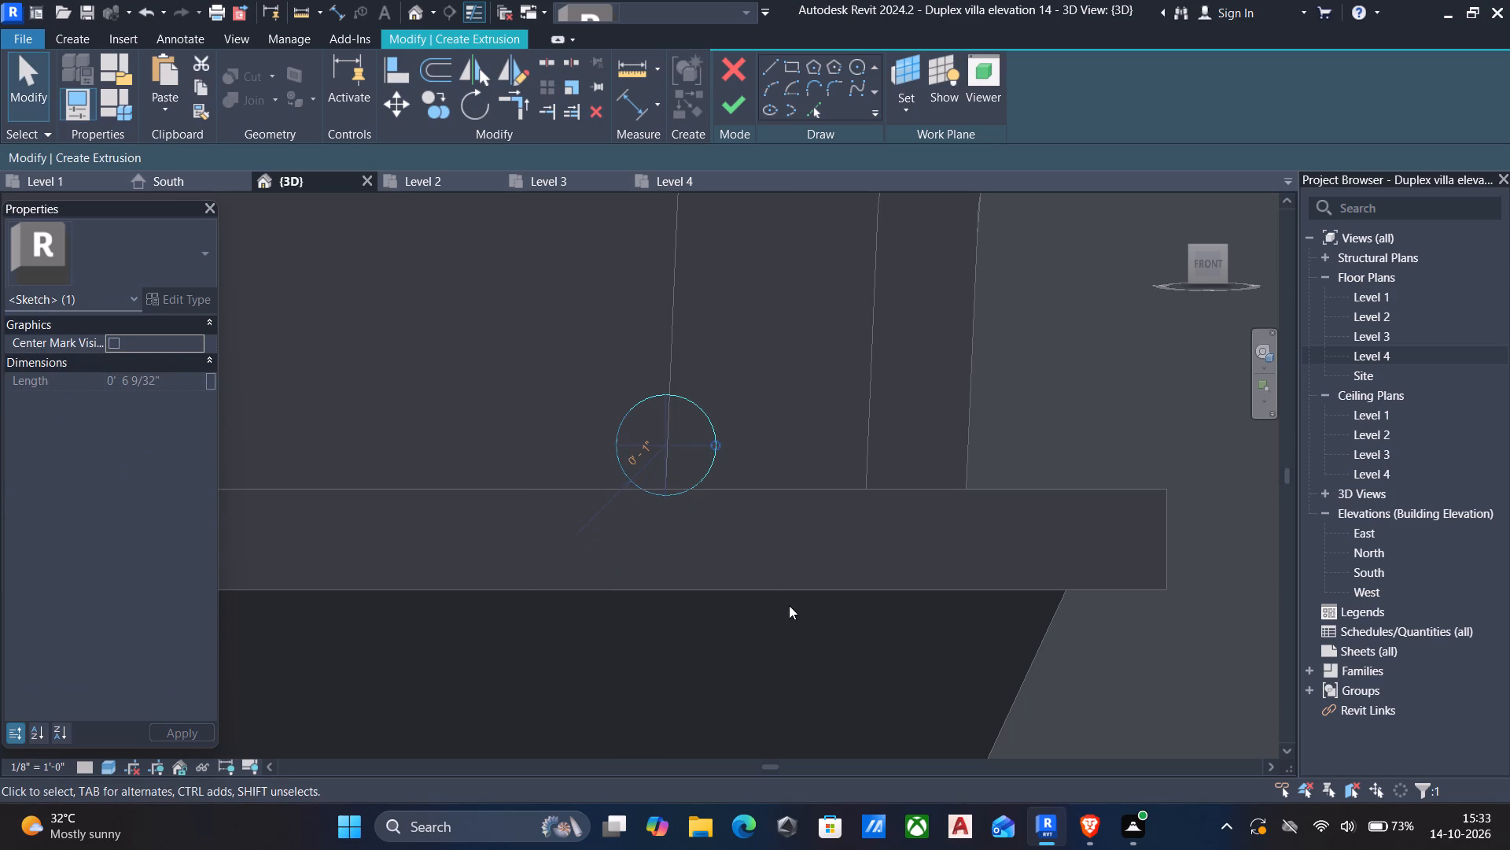
{"action": "key", "text": "Up"}
{"action": "key", "text": "Up"}
Nudge the 1" radius circle sideways along the column cap, away from the outer band, until its side meets the band's outer edge.
{"action": "key", "text": "Left"}
{"action": "key", "text": "Left"}
{"action": "key", "text": "Left"}
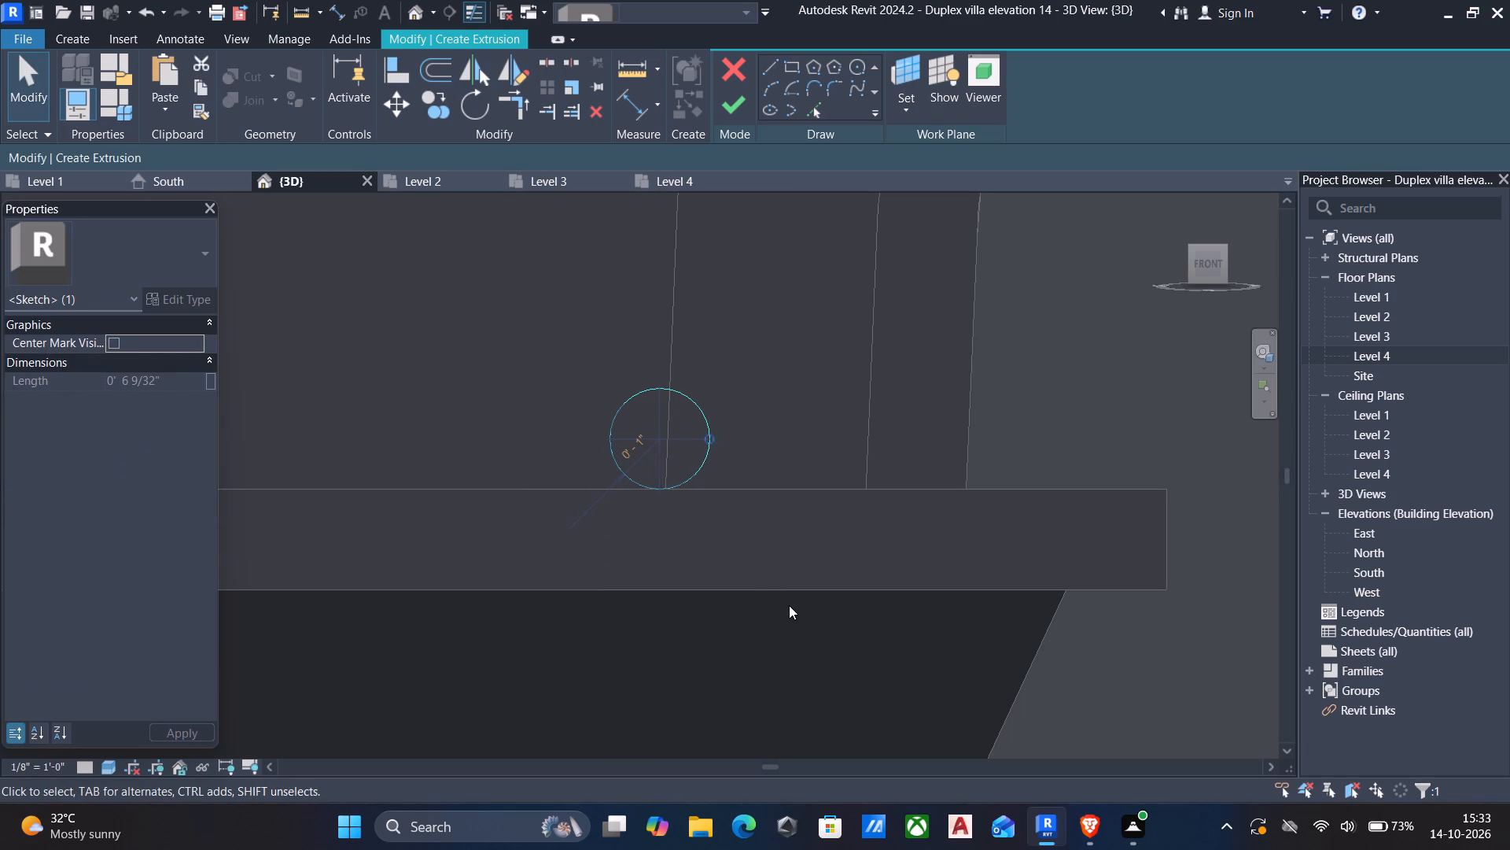
{"action": "key", "text": "Left"}
{"action": "key", "text": "Left"}
{"action": "key", "text": "Left"}
{"action": "key", "text": "Left"}
{"action": "key", "text": "Left"}
{"action": "key", "text": "Left"}
{"action": "key", "text": "Left"}
{"action": "key", "text": "Left"}
{"action": "key", "text": "Left"}
{"action": "key", "text": "Left"}
{"action": "key", "text": "Left"}
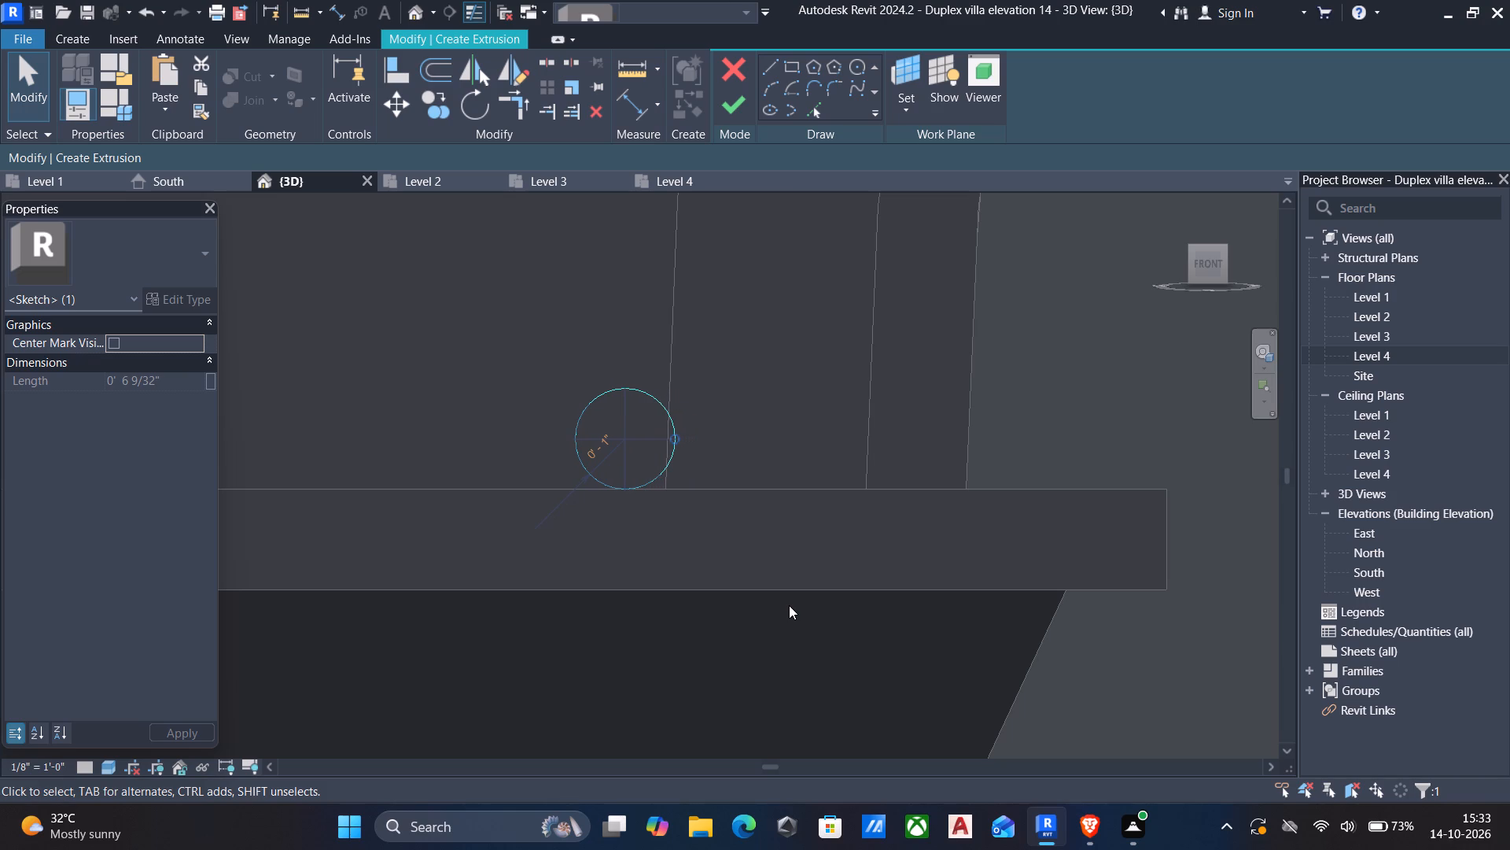
{"action": "key", "text": "Left"}
{"action": "scroll", "coordinate": [701, 500], "scroll_direction": "up", "scroll_amount": 6}
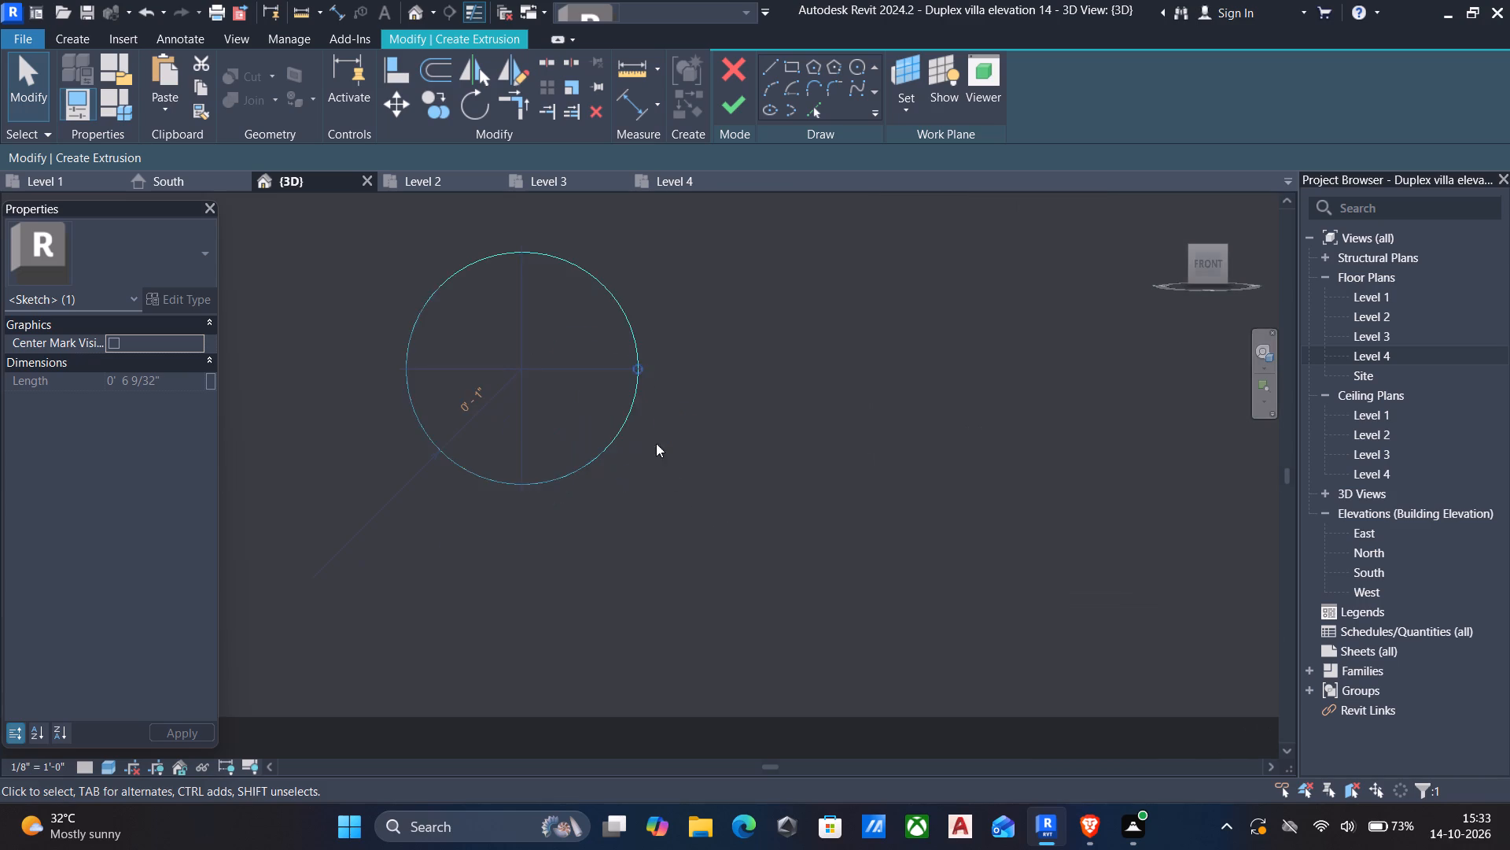
{"action": "scroll", "coordinate": [637, 361], "scroll_direction": "up", "scroll_amount": 4}
{"action": "scroll", "coordinate": [731, 442], "scroll_direction": "down", "scroll_amount": 3}
{"action": "key", "text": "Escape"}
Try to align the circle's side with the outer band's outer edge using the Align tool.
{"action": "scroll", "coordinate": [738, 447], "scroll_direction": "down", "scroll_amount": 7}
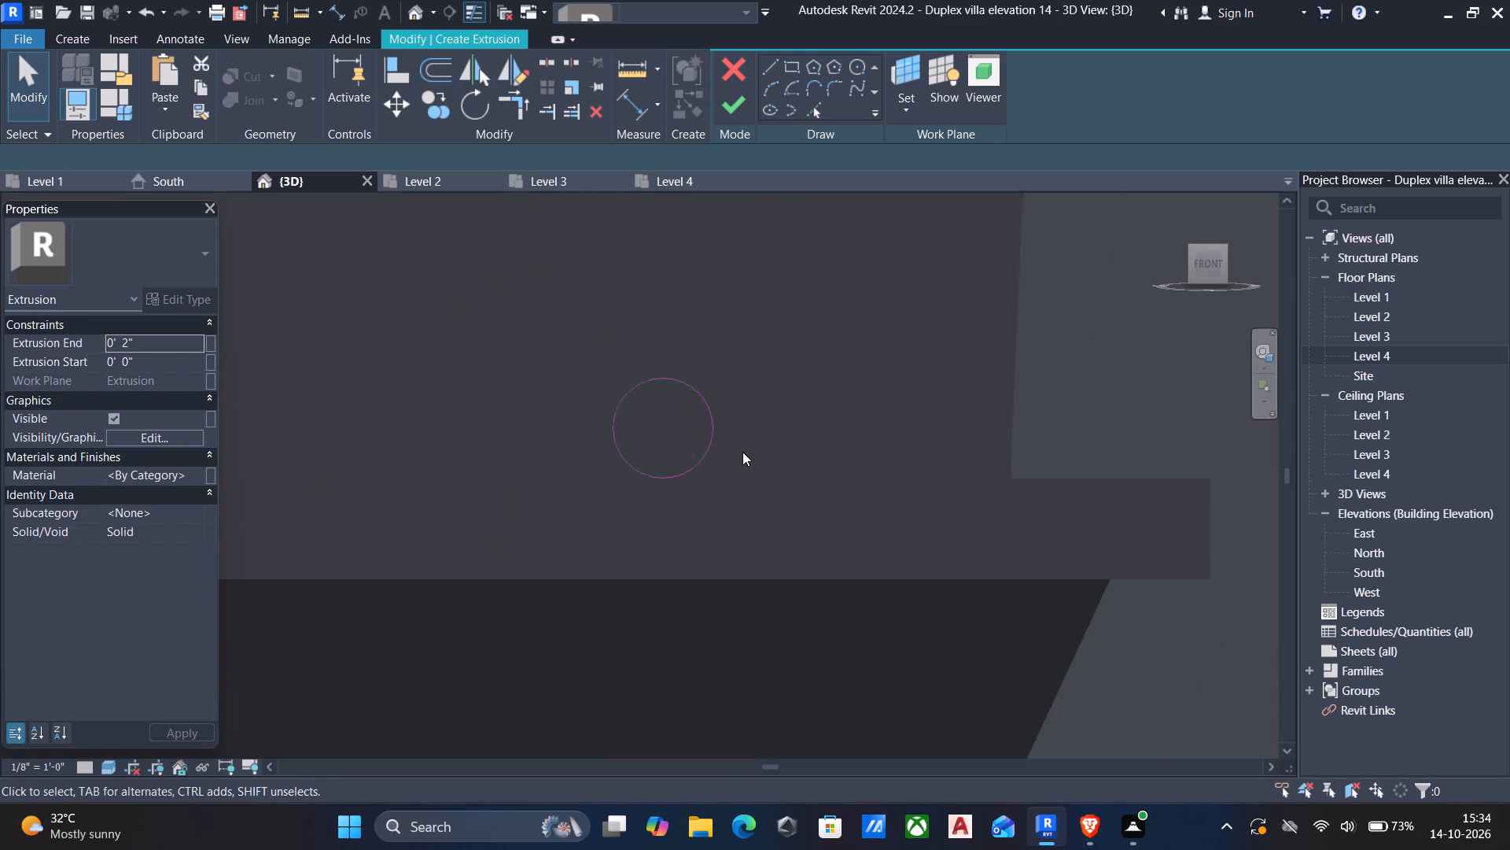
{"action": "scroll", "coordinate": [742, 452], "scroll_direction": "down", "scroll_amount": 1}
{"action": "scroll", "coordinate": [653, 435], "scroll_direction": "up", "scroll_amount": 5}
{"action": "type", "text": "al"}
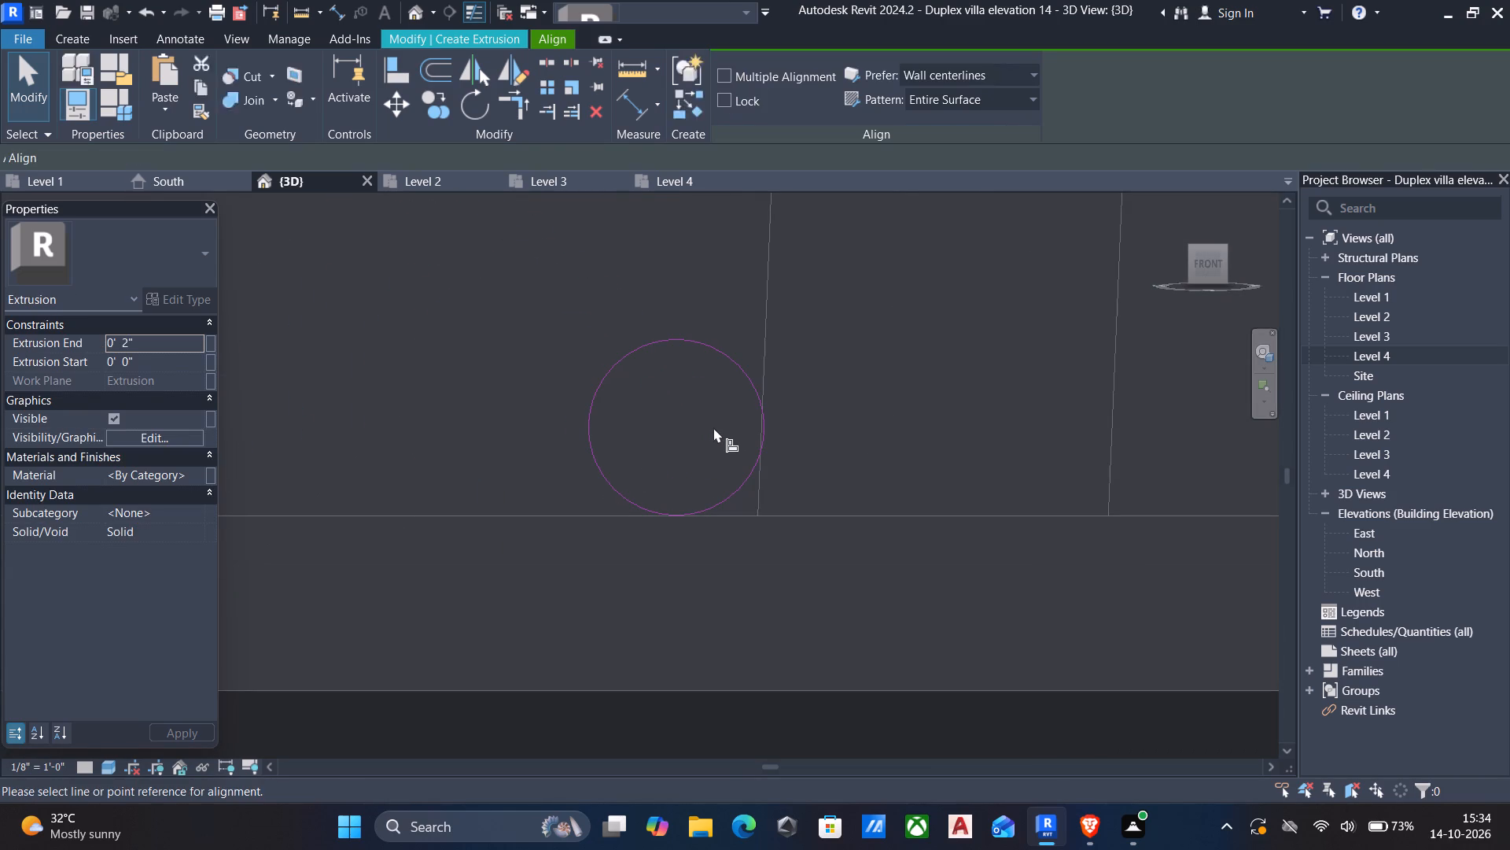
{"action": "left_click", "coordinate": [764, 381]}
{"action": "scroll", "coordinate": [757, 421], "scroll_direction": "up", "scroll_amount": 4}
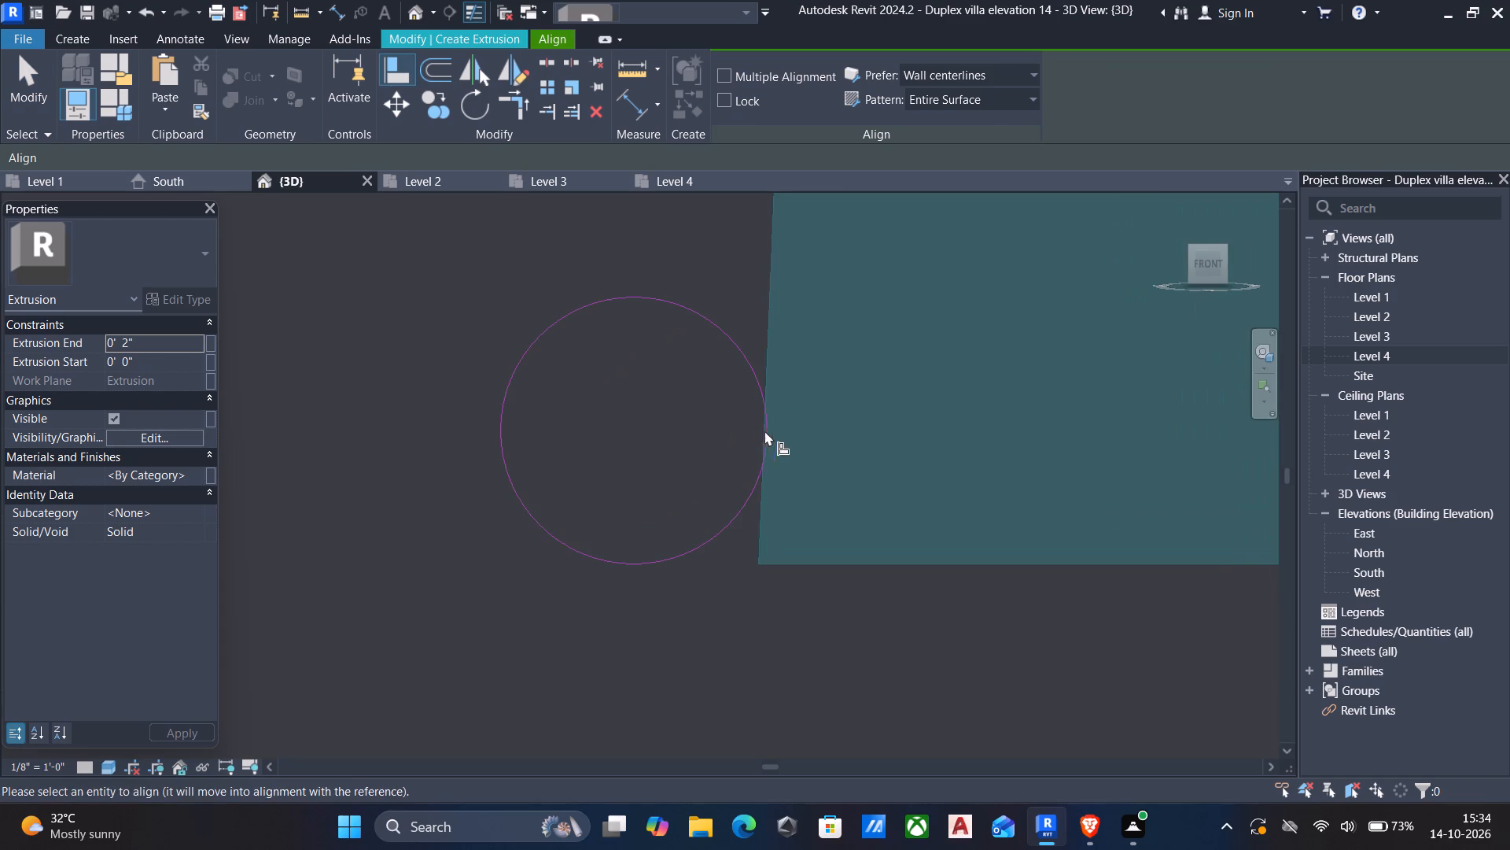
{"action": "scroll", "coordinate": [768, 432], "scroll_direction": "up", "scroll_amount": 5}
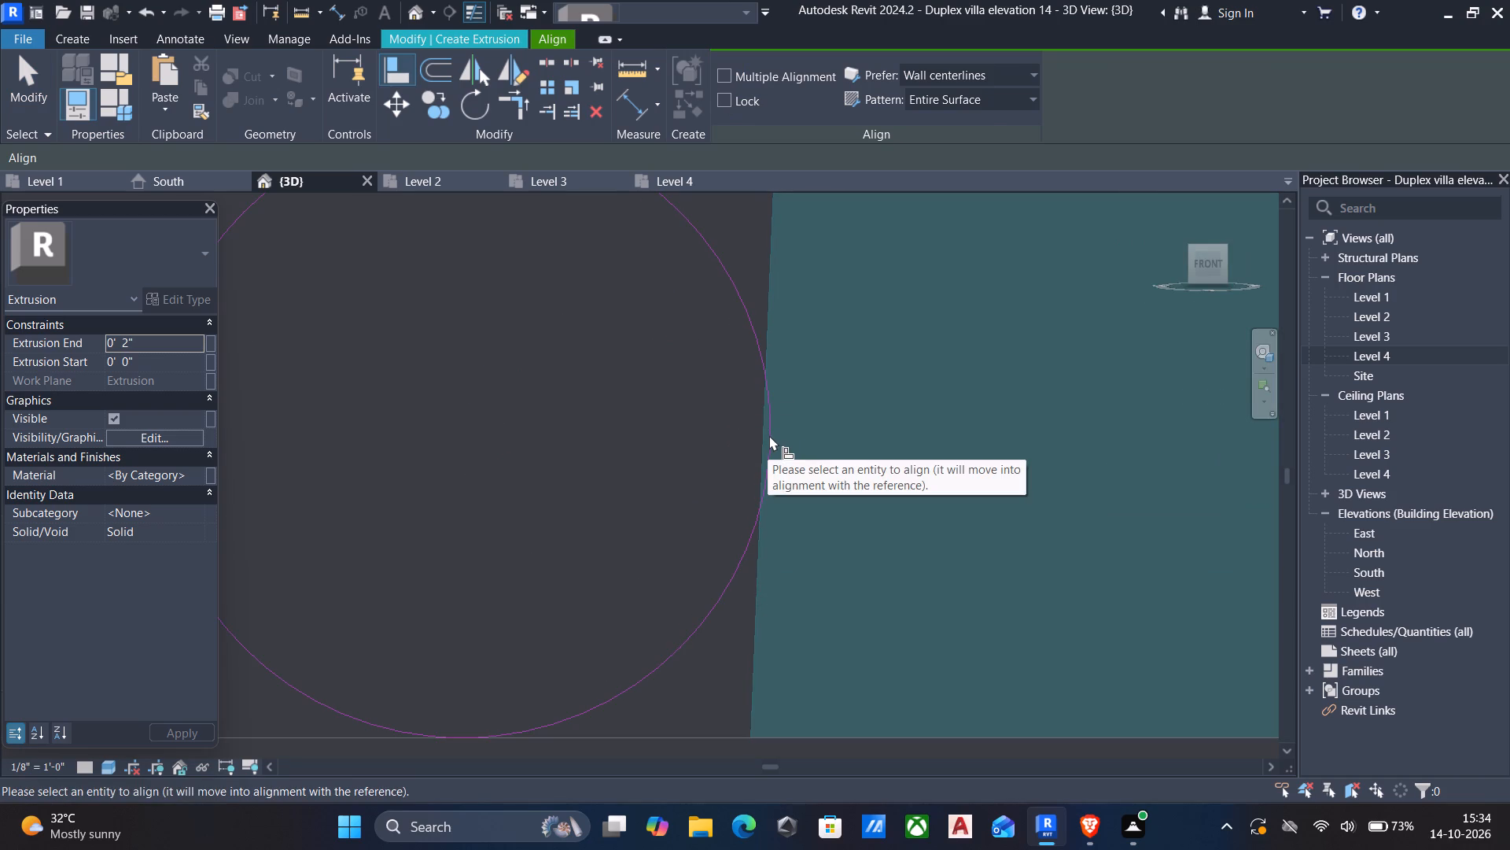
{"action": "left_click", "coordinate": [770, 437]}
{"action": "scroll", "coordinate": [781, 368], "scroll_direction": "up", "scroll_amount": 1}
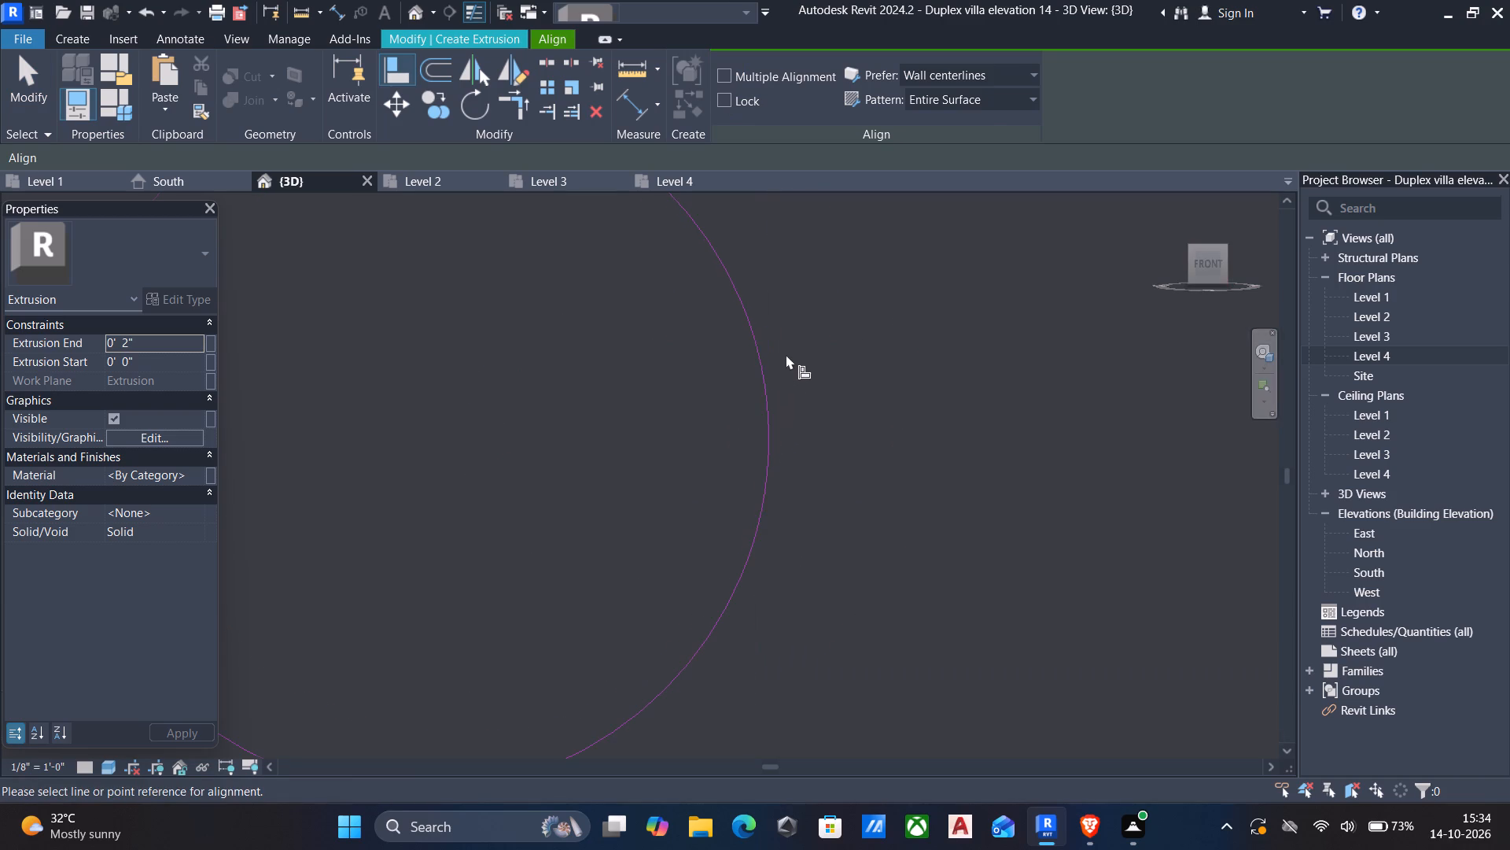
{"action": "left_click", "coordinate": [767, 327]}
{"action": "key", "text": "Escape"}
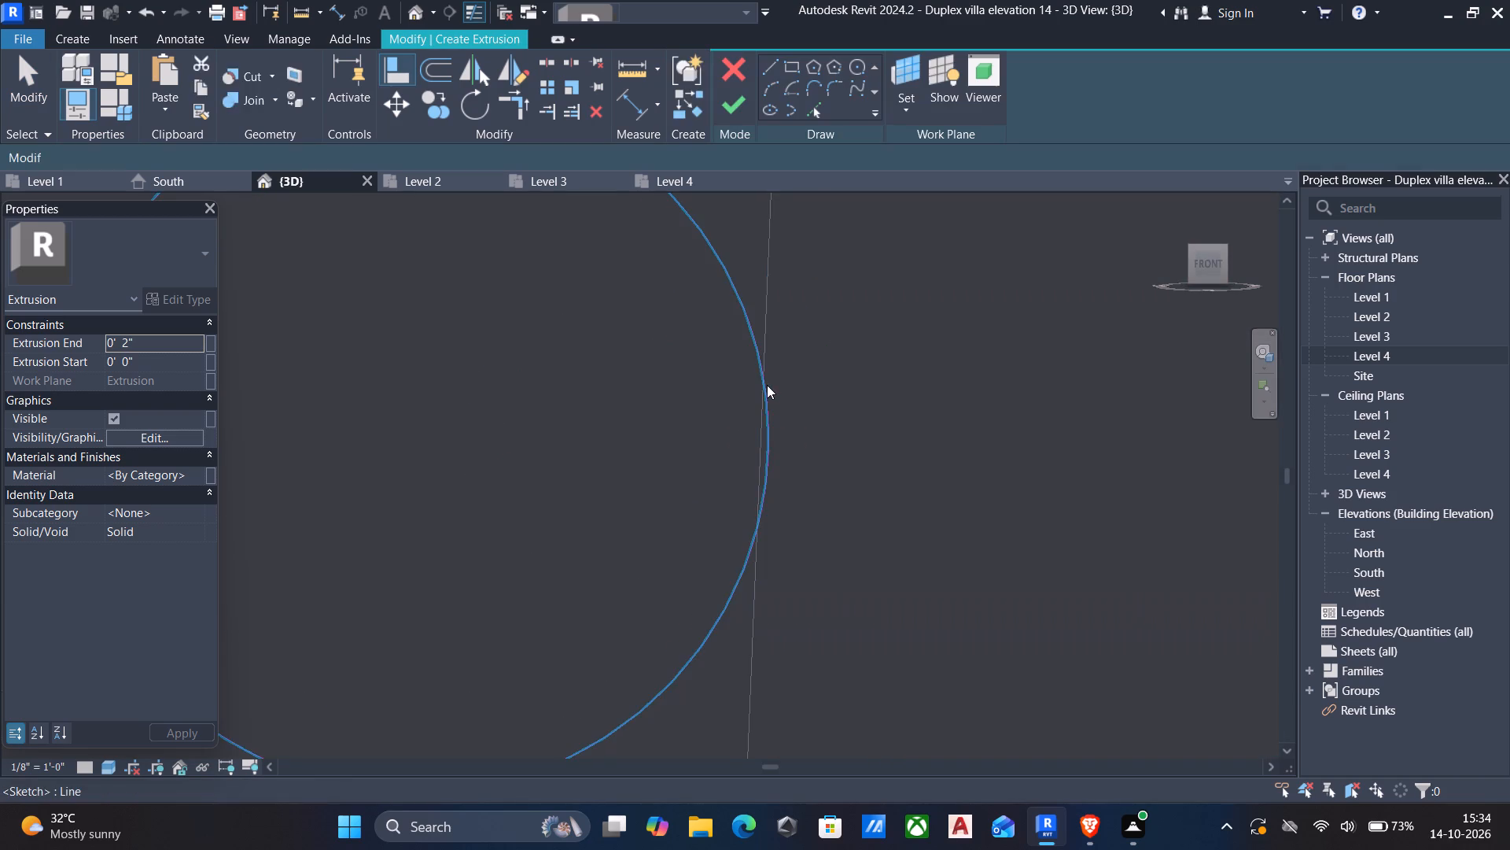
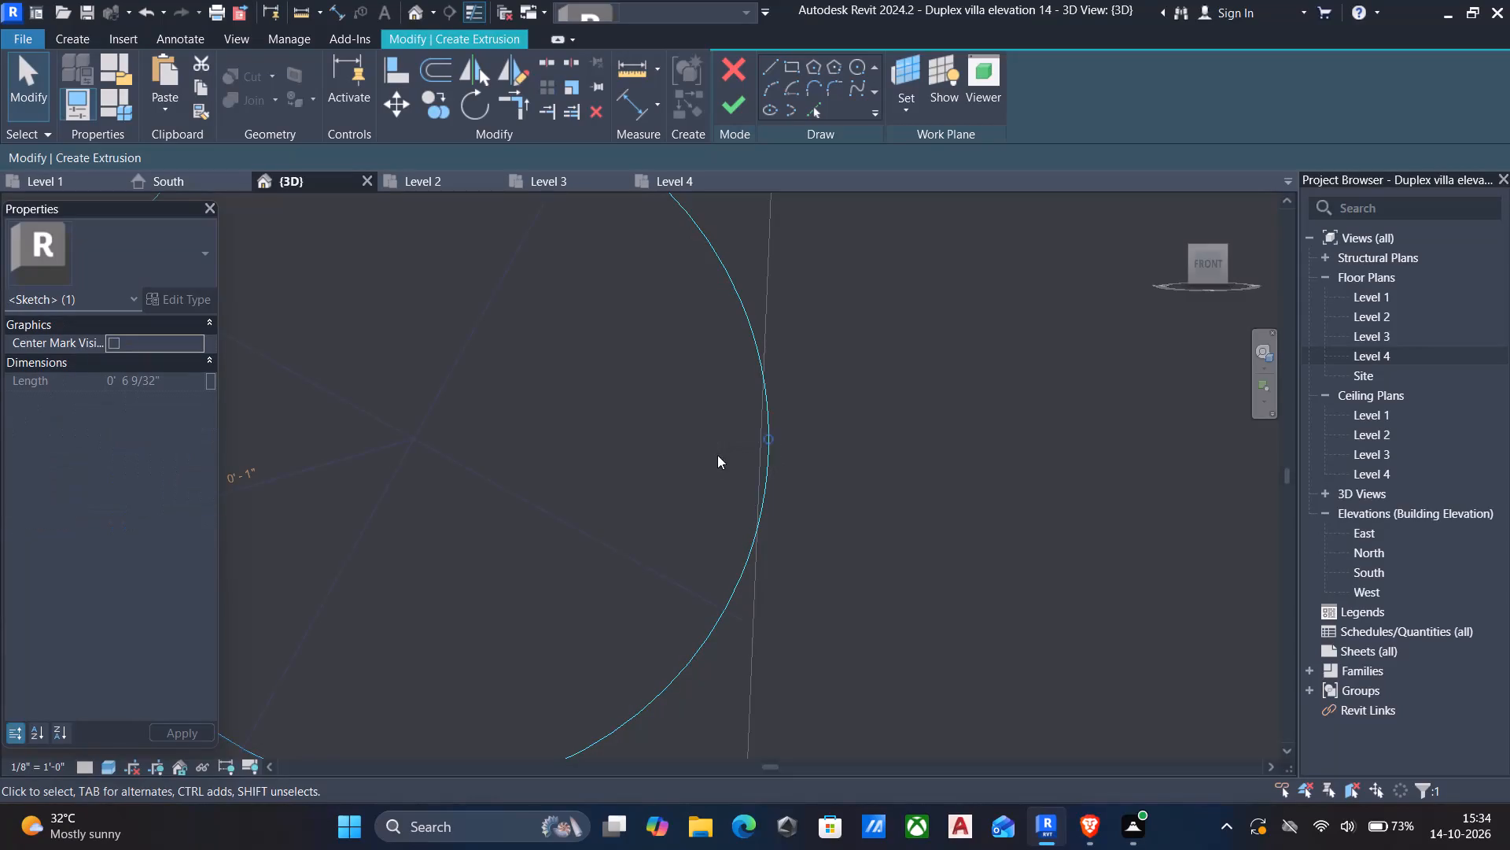
Fine-nudge the 1" radius circle sideways, away from the outer band, until its side just touches the band's outer edge.
{"action": "scroll", "coordinate": [755, 462], "scroll_direction": "up", "scroll_amount": 5}
{"action": "key", "text": "Left"}
{"action": "key", "text": "Left"}
{"action": "key", "text": "Left"}
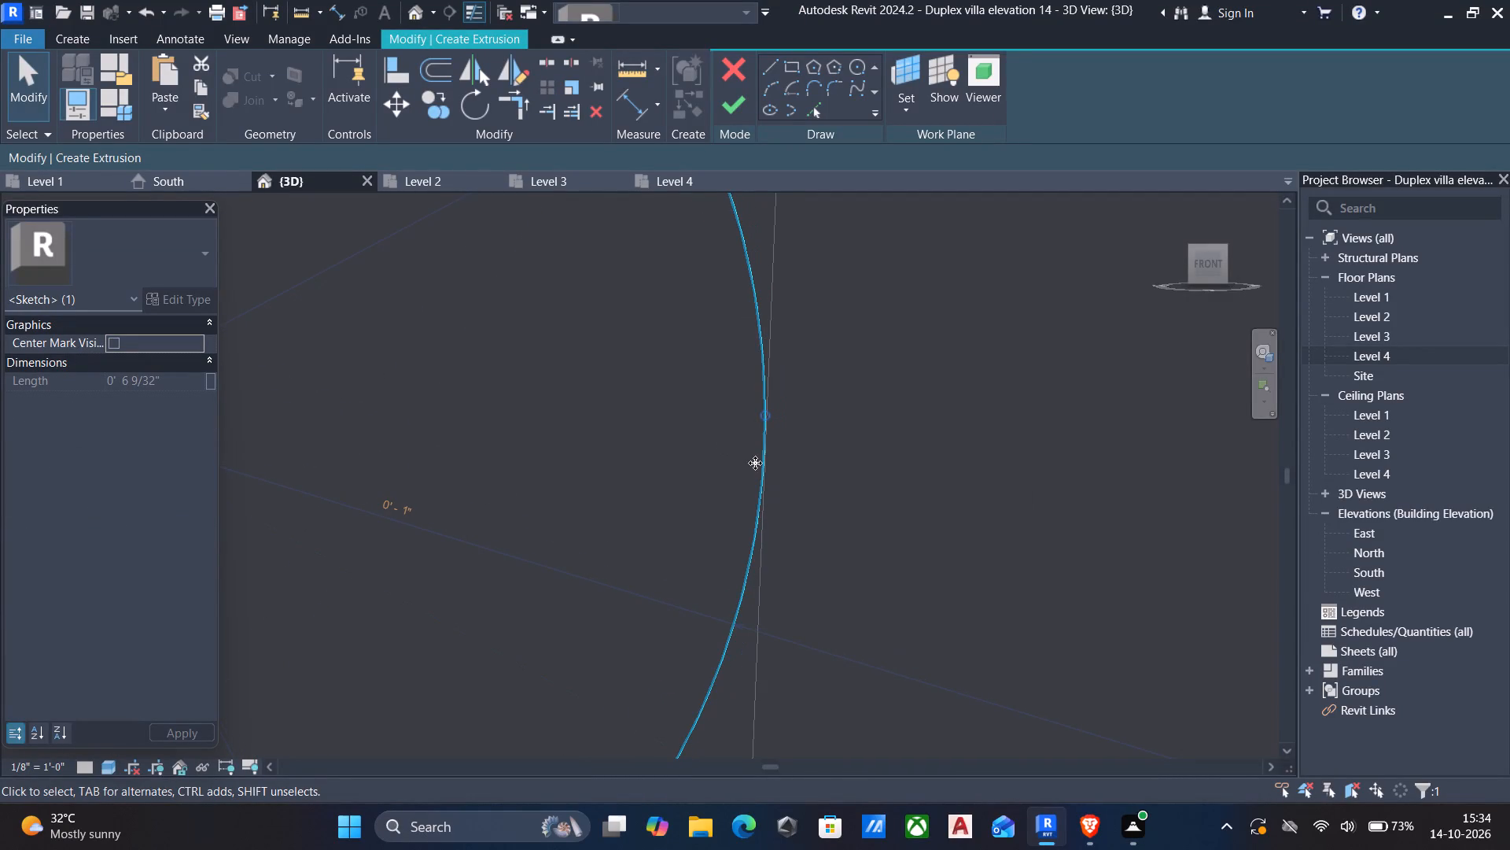
{"action": "scroll", "coordinate": [792, 373], "scroll_direction": "up", "scroll_amount": 5}
{"action": "scroll", "coordinate": [735, 430], "scroll_direction": "up", "scroll_amount": 6}
{"action": "scroll", "coordinate": [715, 503], "scroll_direction": "down", "scroll_amount": 7}
{"action": "middle_click_drag", "start_coordinate": [698, 548], "coordinate": [700, 526]}
{"action": "scroll", "coordinate": [700, 523], "scroll_direction": "down", "scroll_amount": 7}
{"action": "key", "text": "Escape"}
{"action": "scroll", "coordinate": [742, 549], "scroll_direction": "down", "scroll_amount": 7}
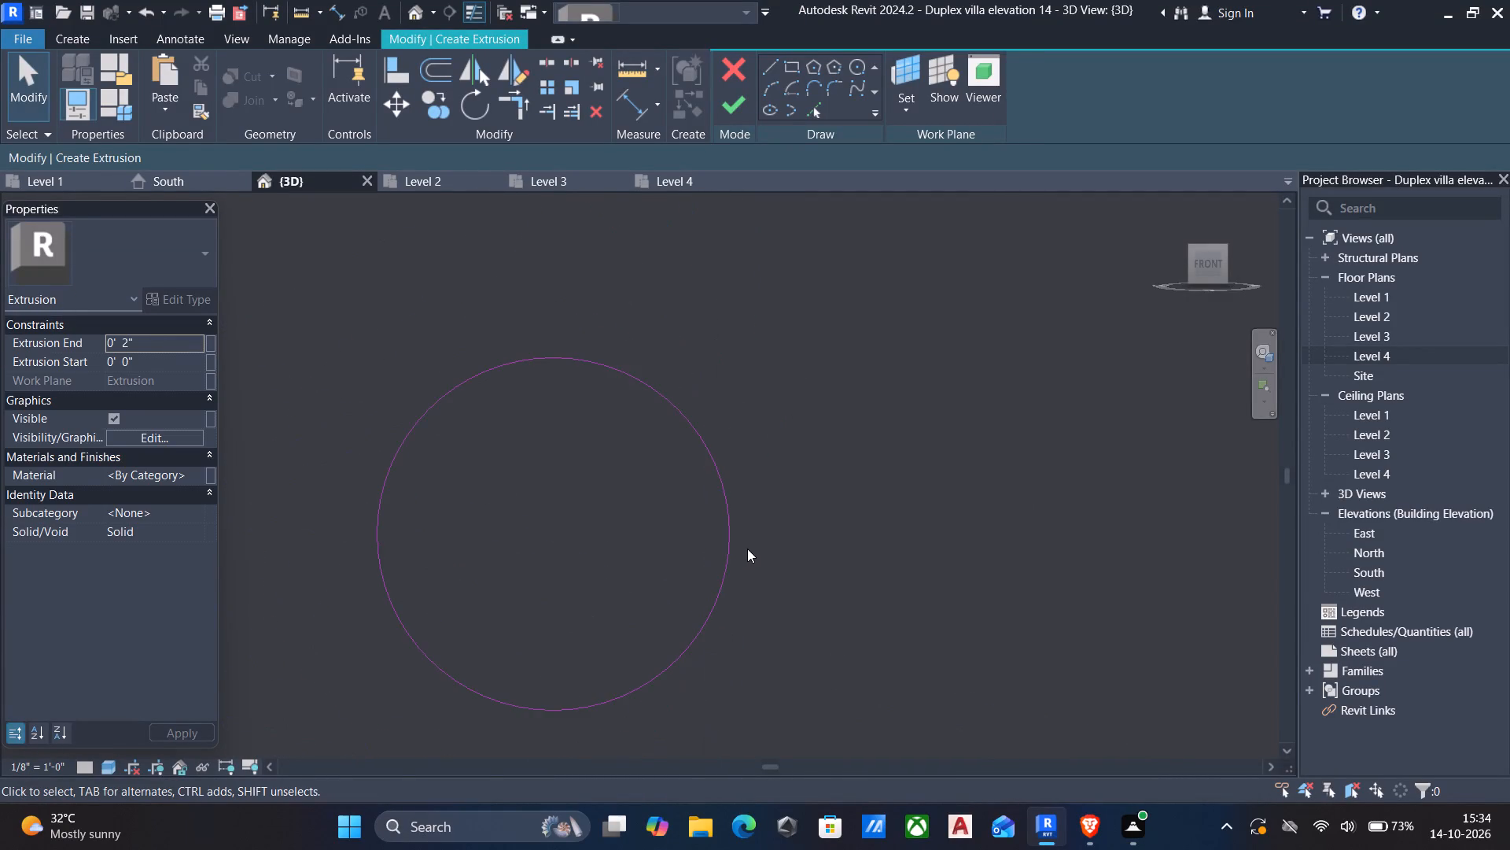
{"action": "scroll", "coordinate": [747, 549], "scroll_direction": "down", "scroll_amount": 6}
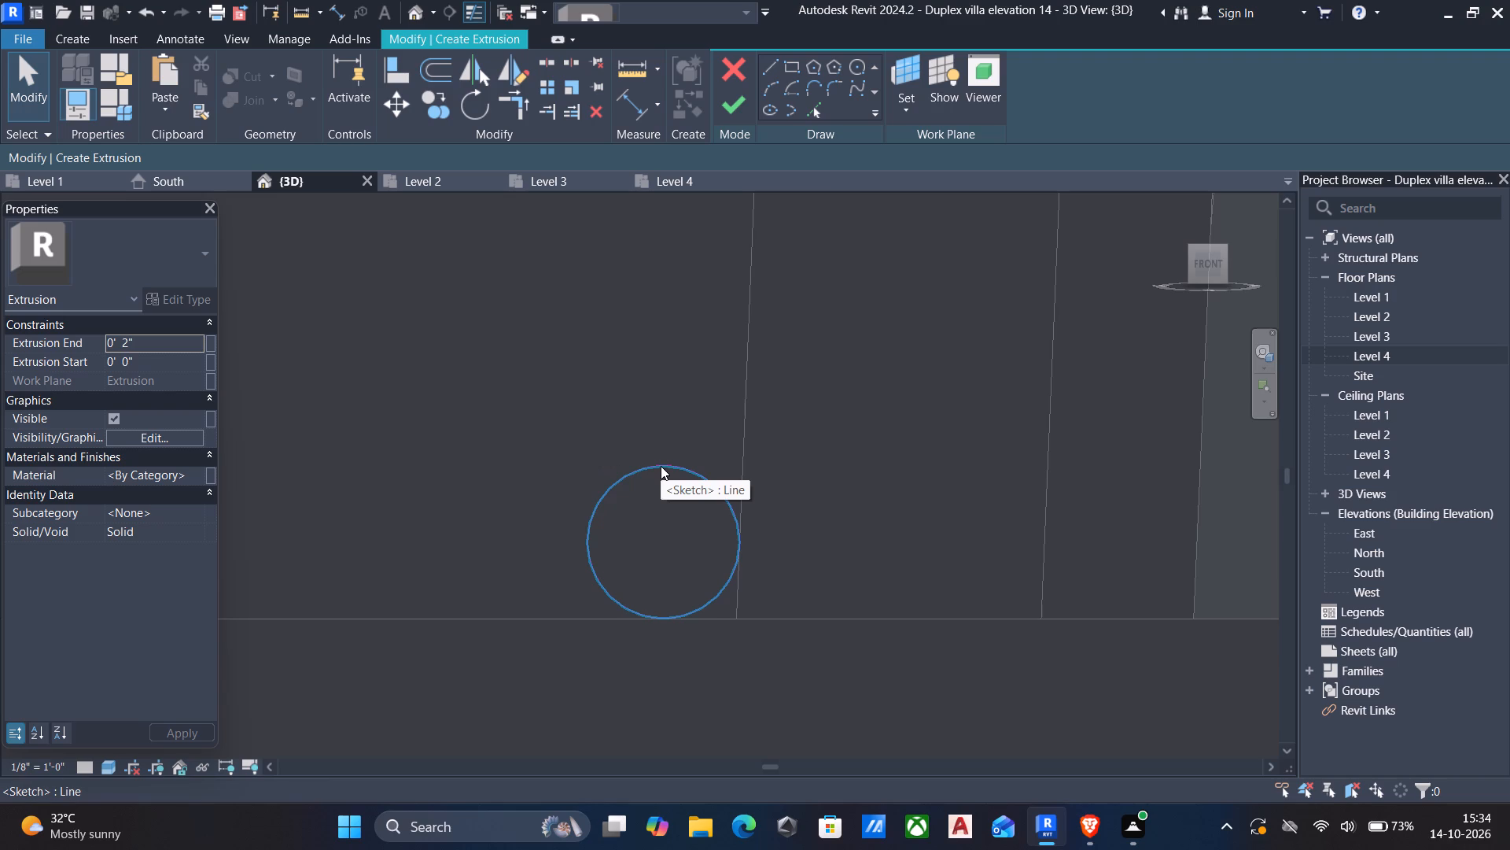
Split the circle on both sides of its top point and delete the short top arc segments to leave a small gap.
{"action": "type", "text": "sl"}
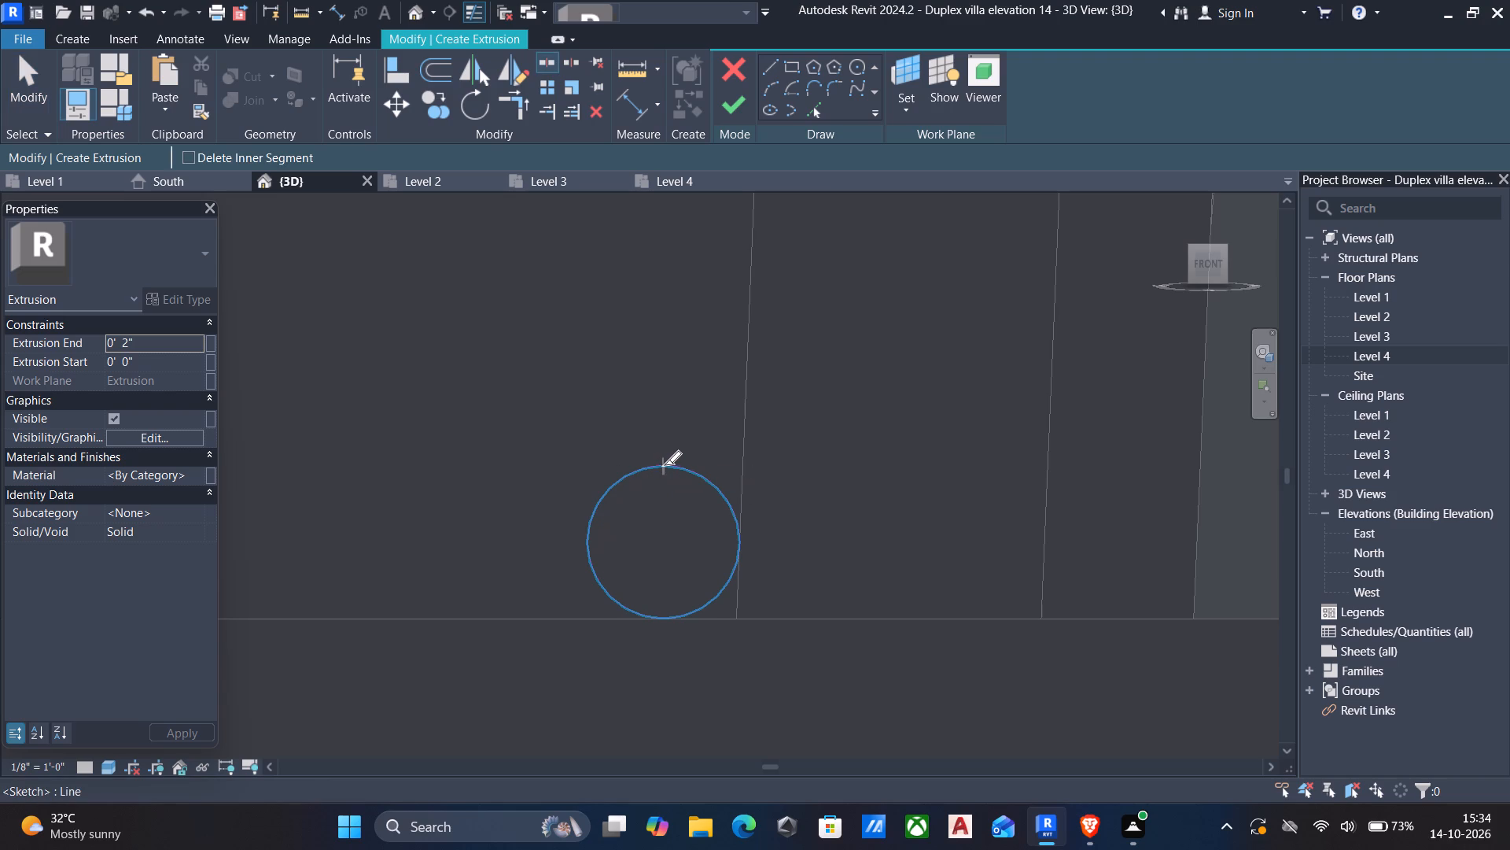
{"action": "left_click", "coordinate": [665, 465]}
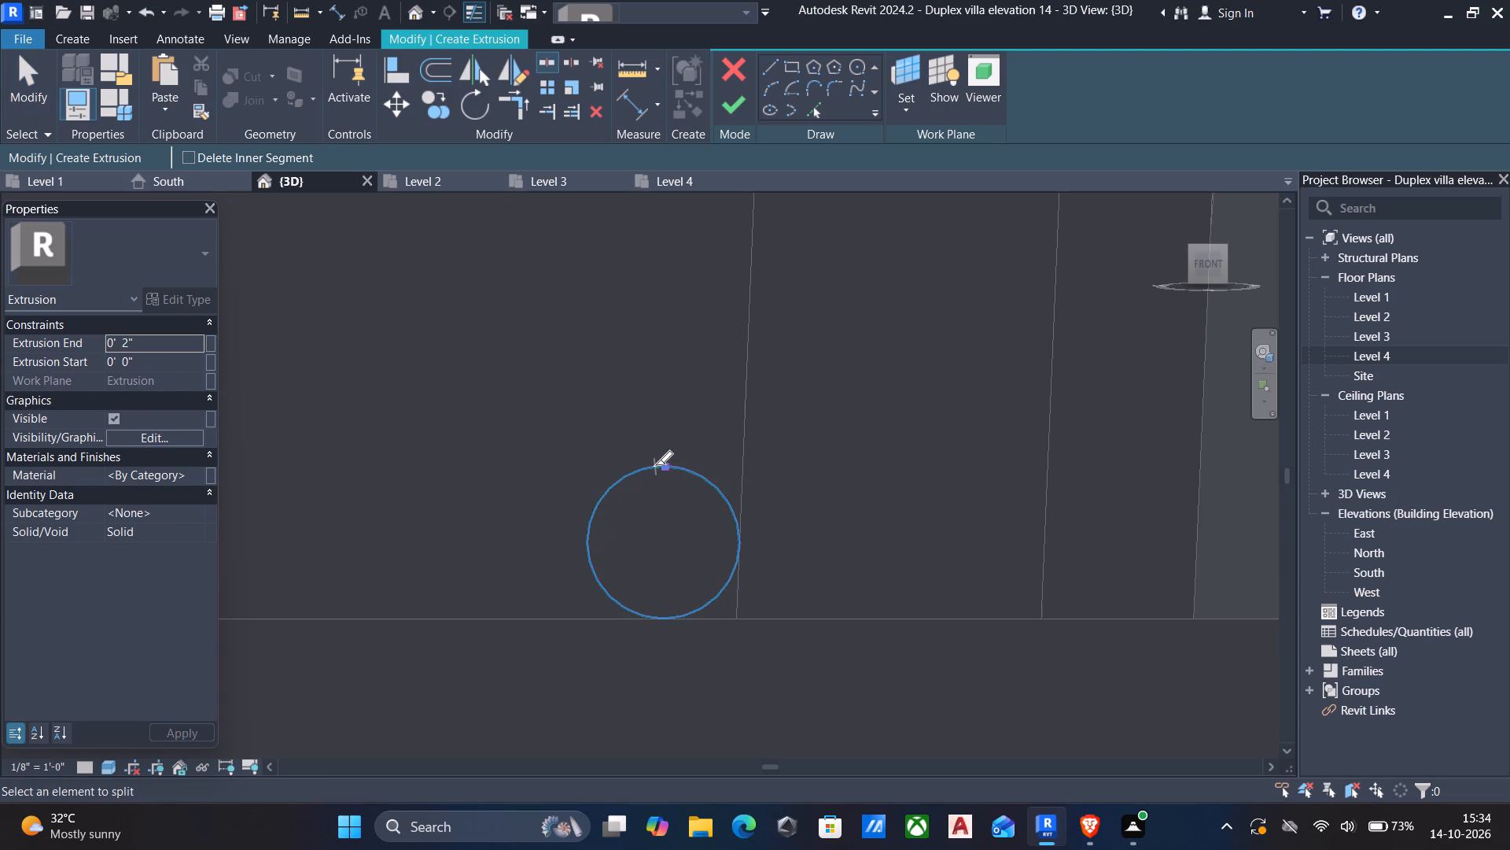
{"action": "scroll", "coordinate": [655, 465], "scroll_direction": "up", "scroll_amount": 4}
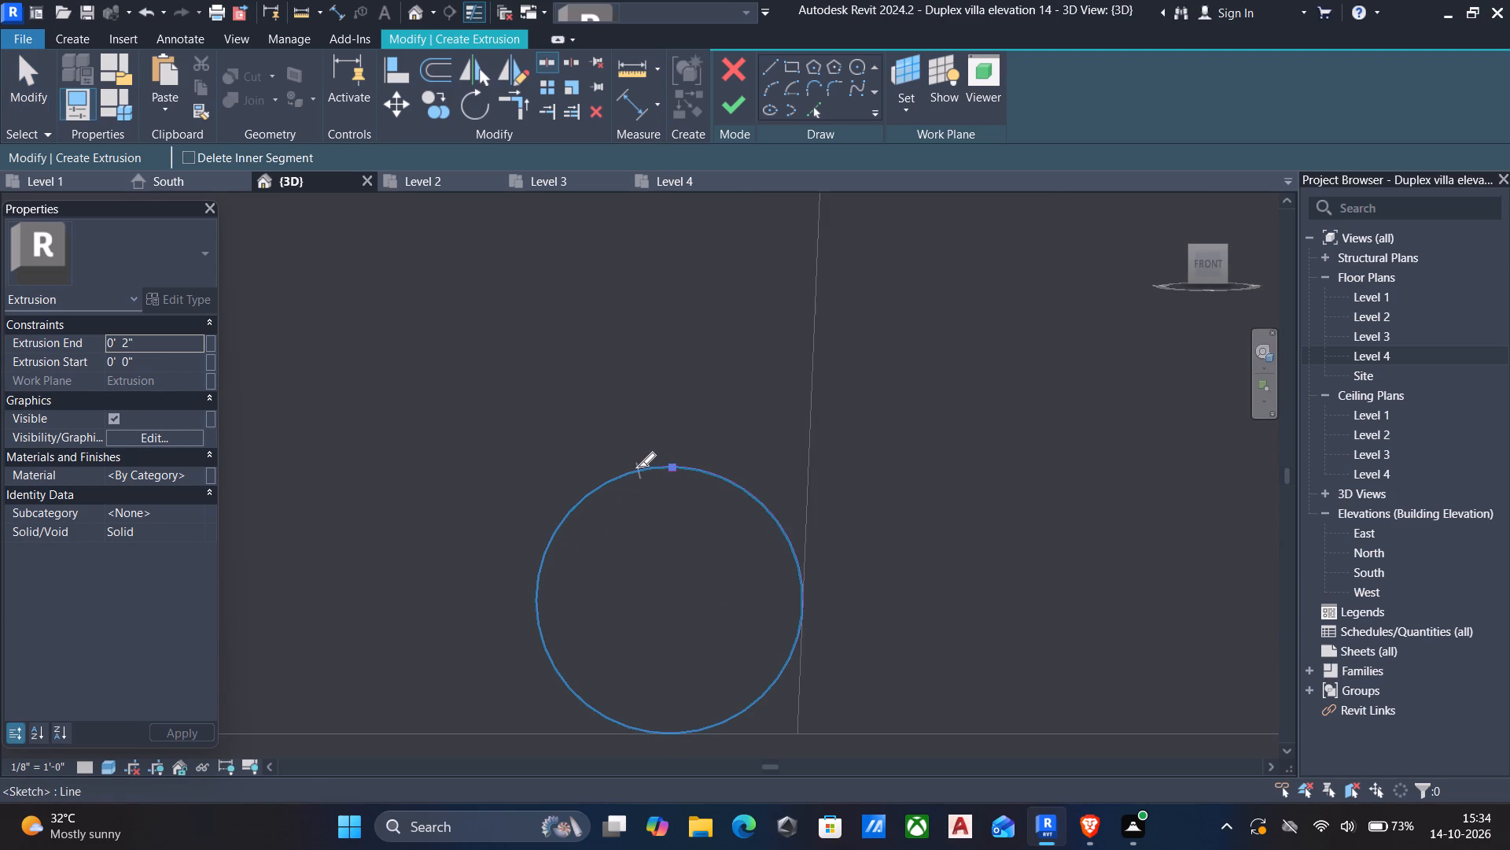
{"action": "left_click", "coordinate": [638, 467]}
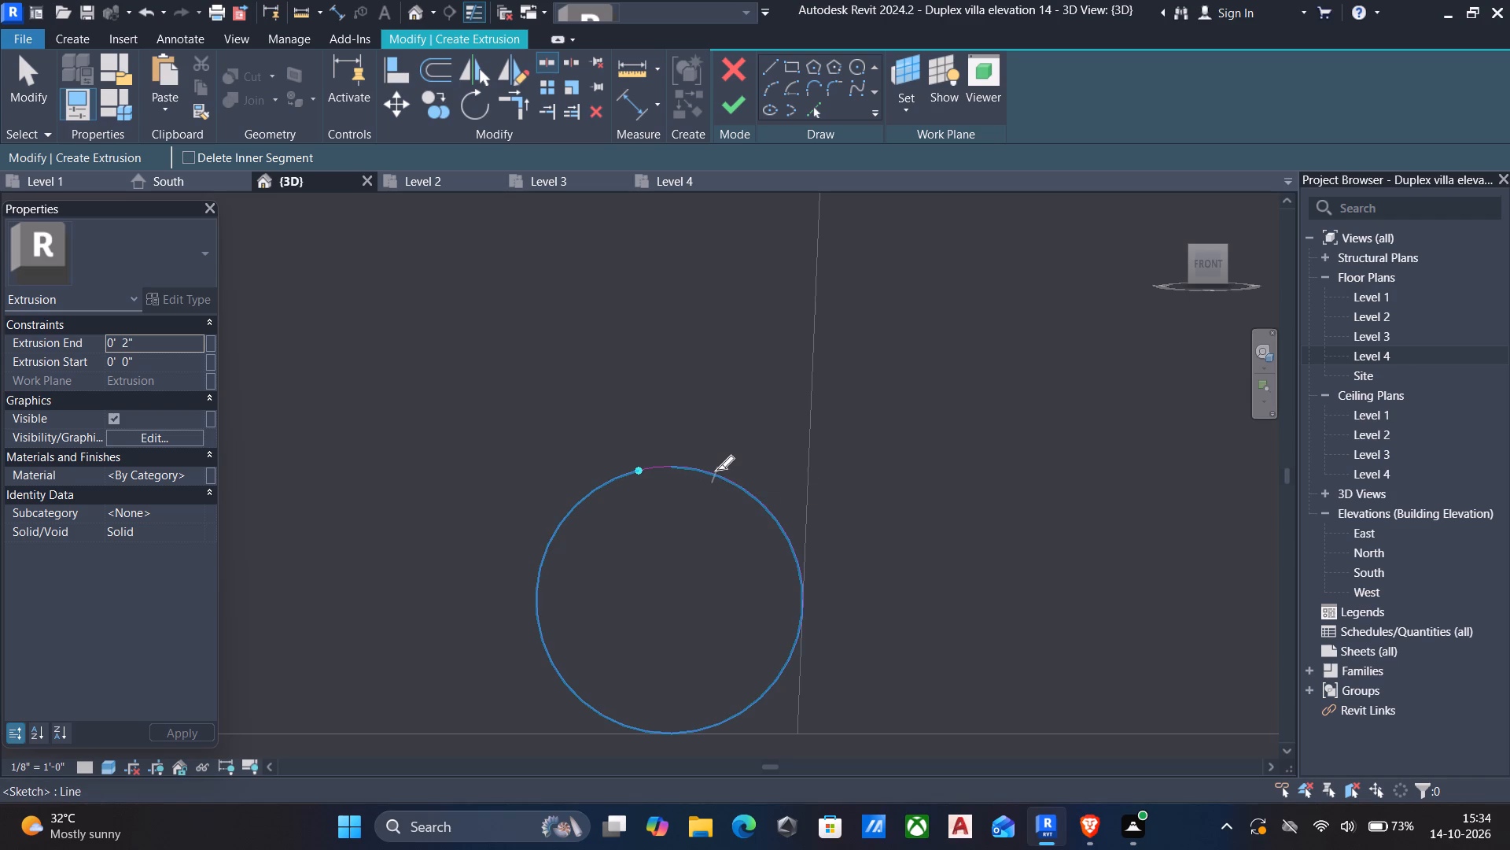
{"action": "left_click", "coordinate": [716, 470]}
{"action": "key", "text": "Escape"}
{"action": "key", "text": "Escape"}
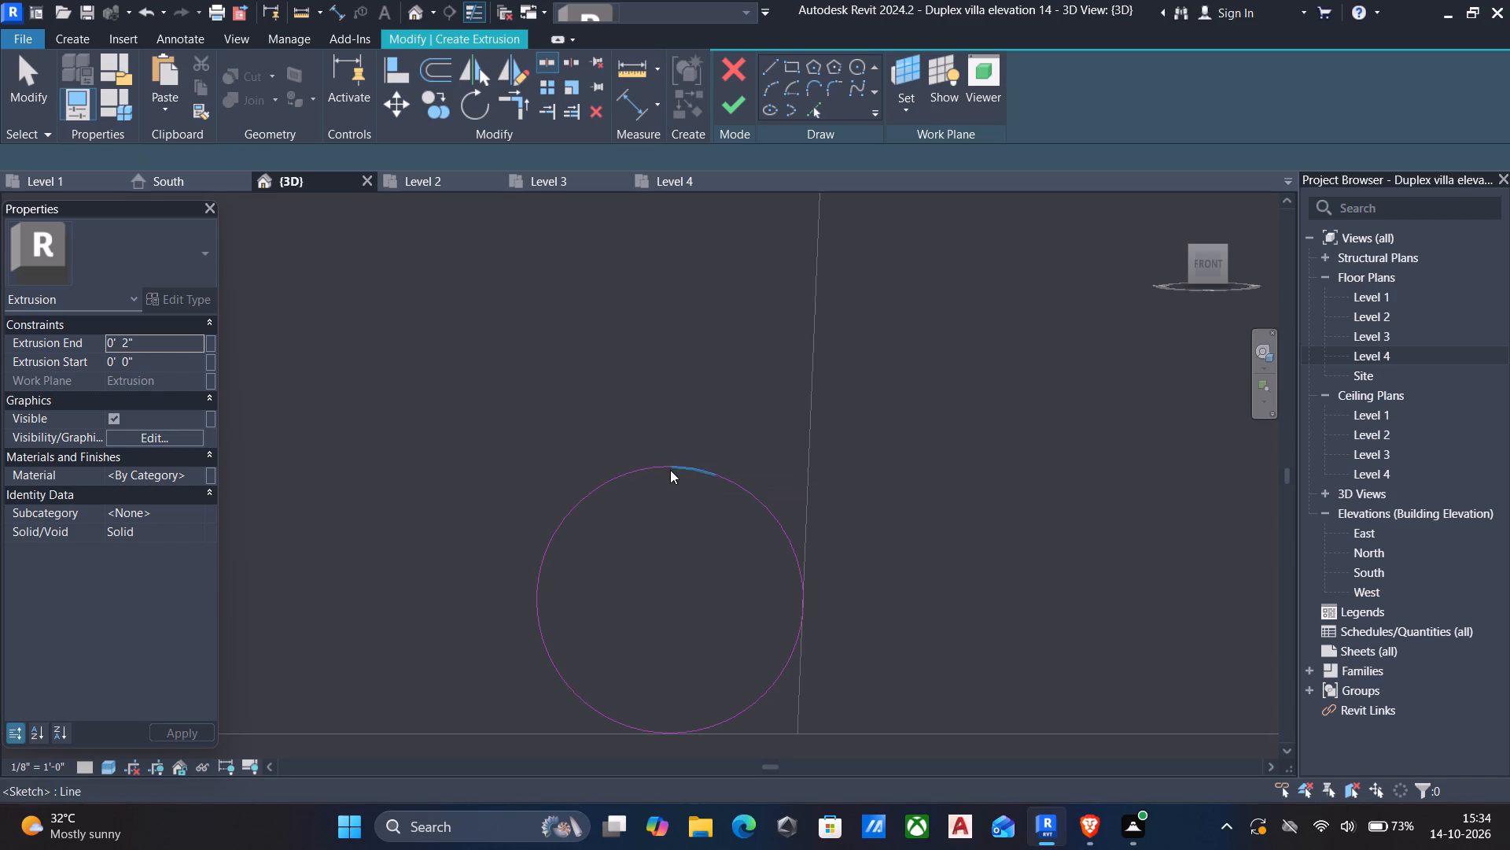
{"action": "left_click_drag", "start_coordinate": [682, 486], "coordinate": [657, 435]}
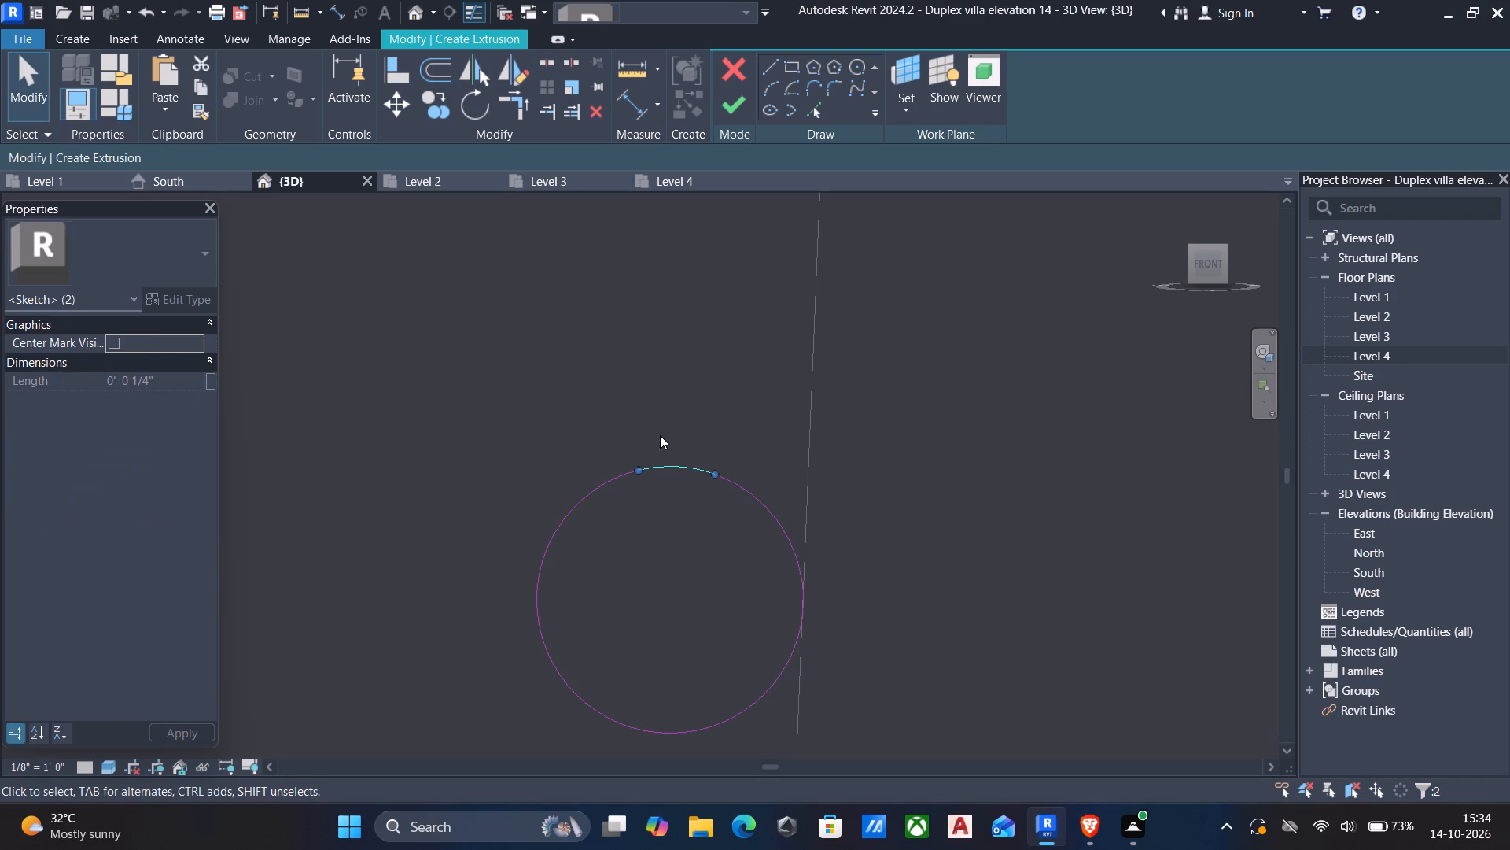
{"action": "key", "text": "Delete"}
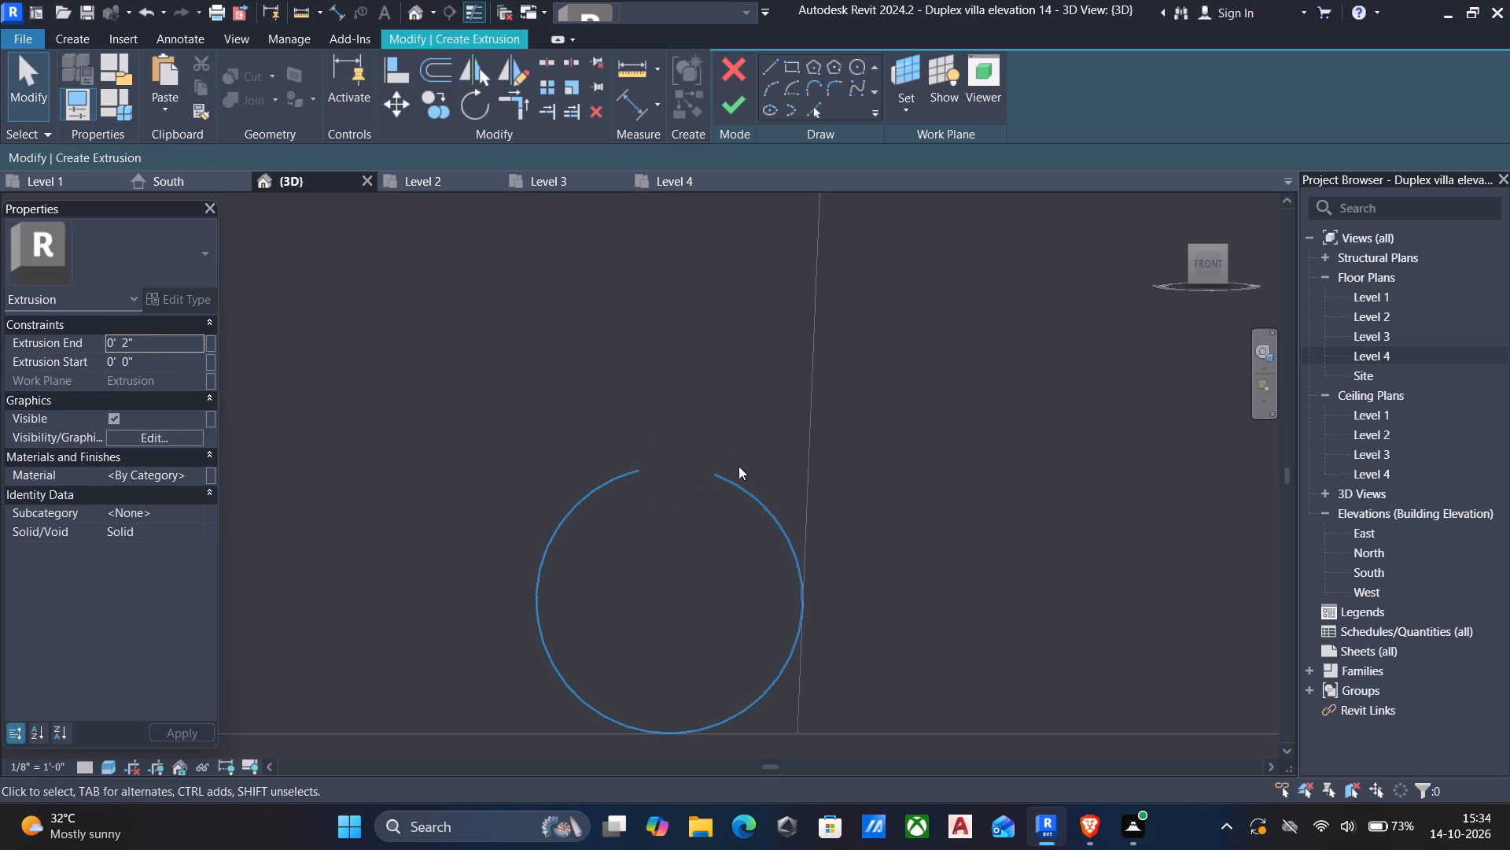
Mirror a copy of the open circle upward about a horizontal axis drawn through the gap's endpoint.
{"action": "scroll", "coordinate": [550, 483], "scroll_direction": "down", "scroll_amount": 3}
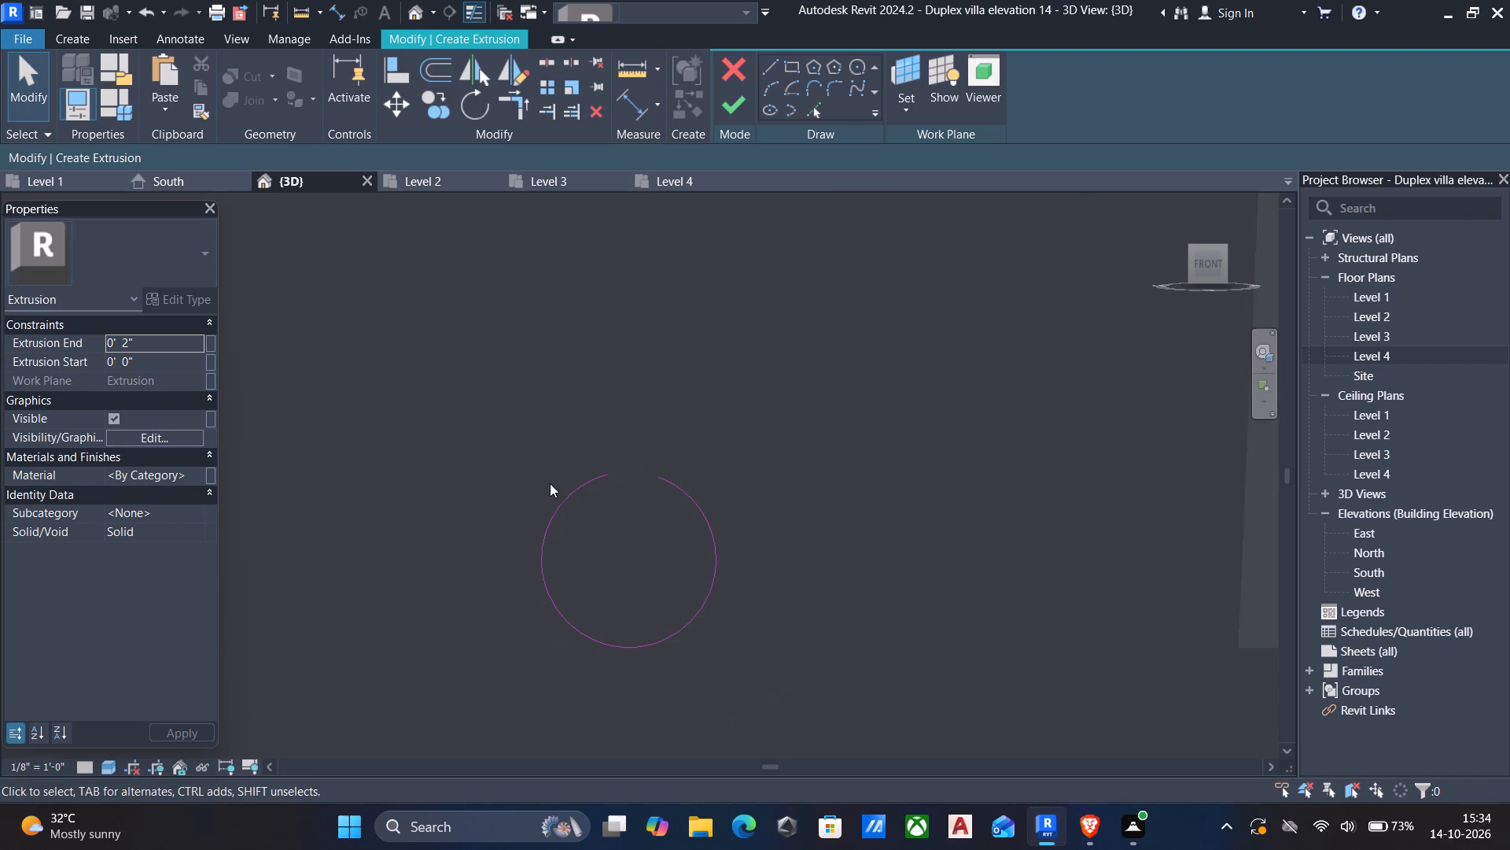
{"action": "scroll", "coordinate": [514, 481], "scroll_direction": "down", "scroll_amount": 5}
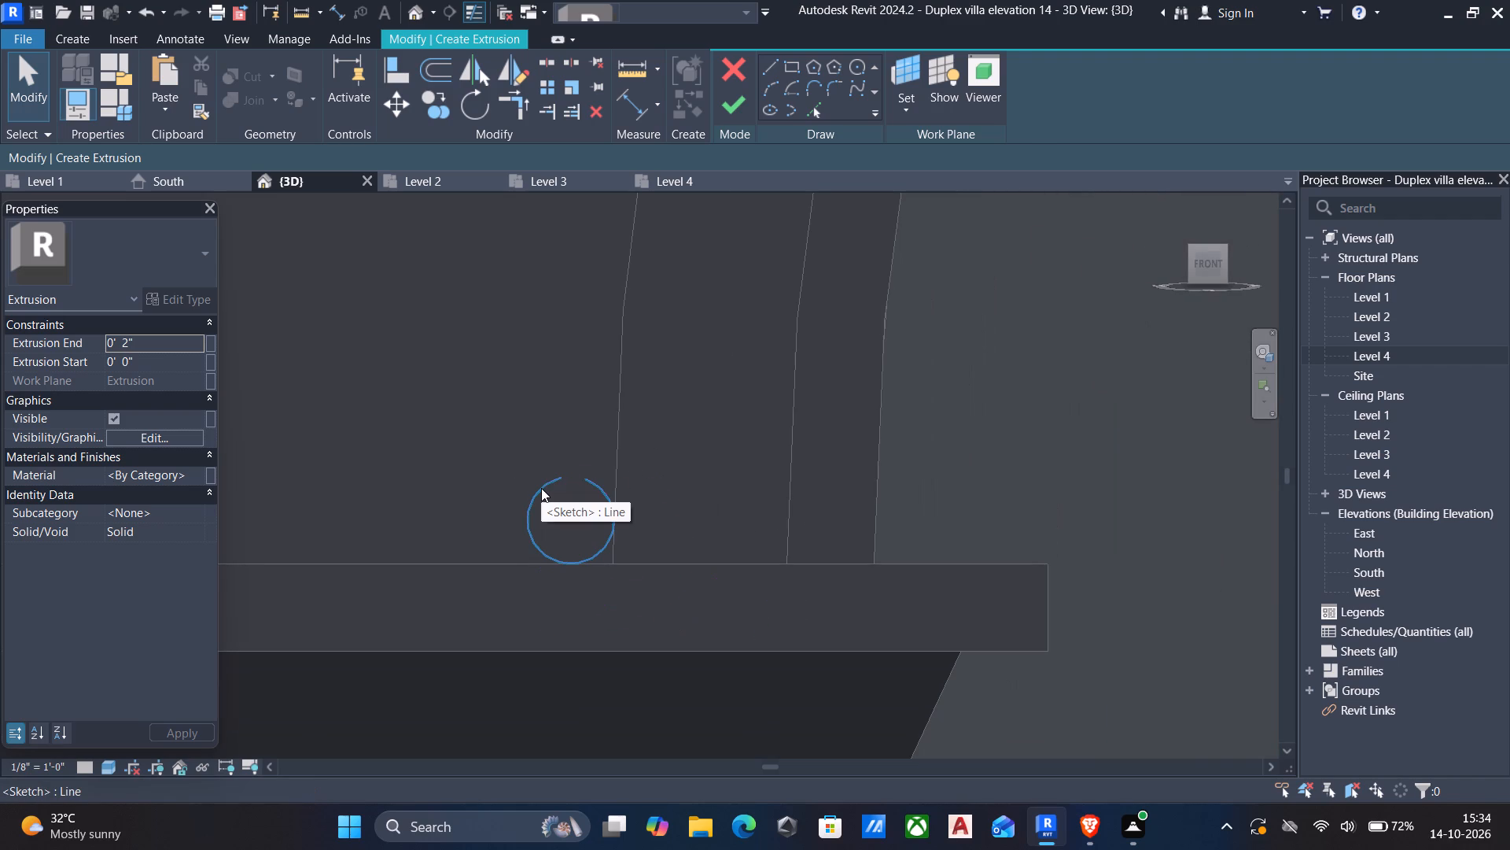
{"action": "left_click_drag", "start_coordinate": [430, 474], "coordinate": [431, 475]}
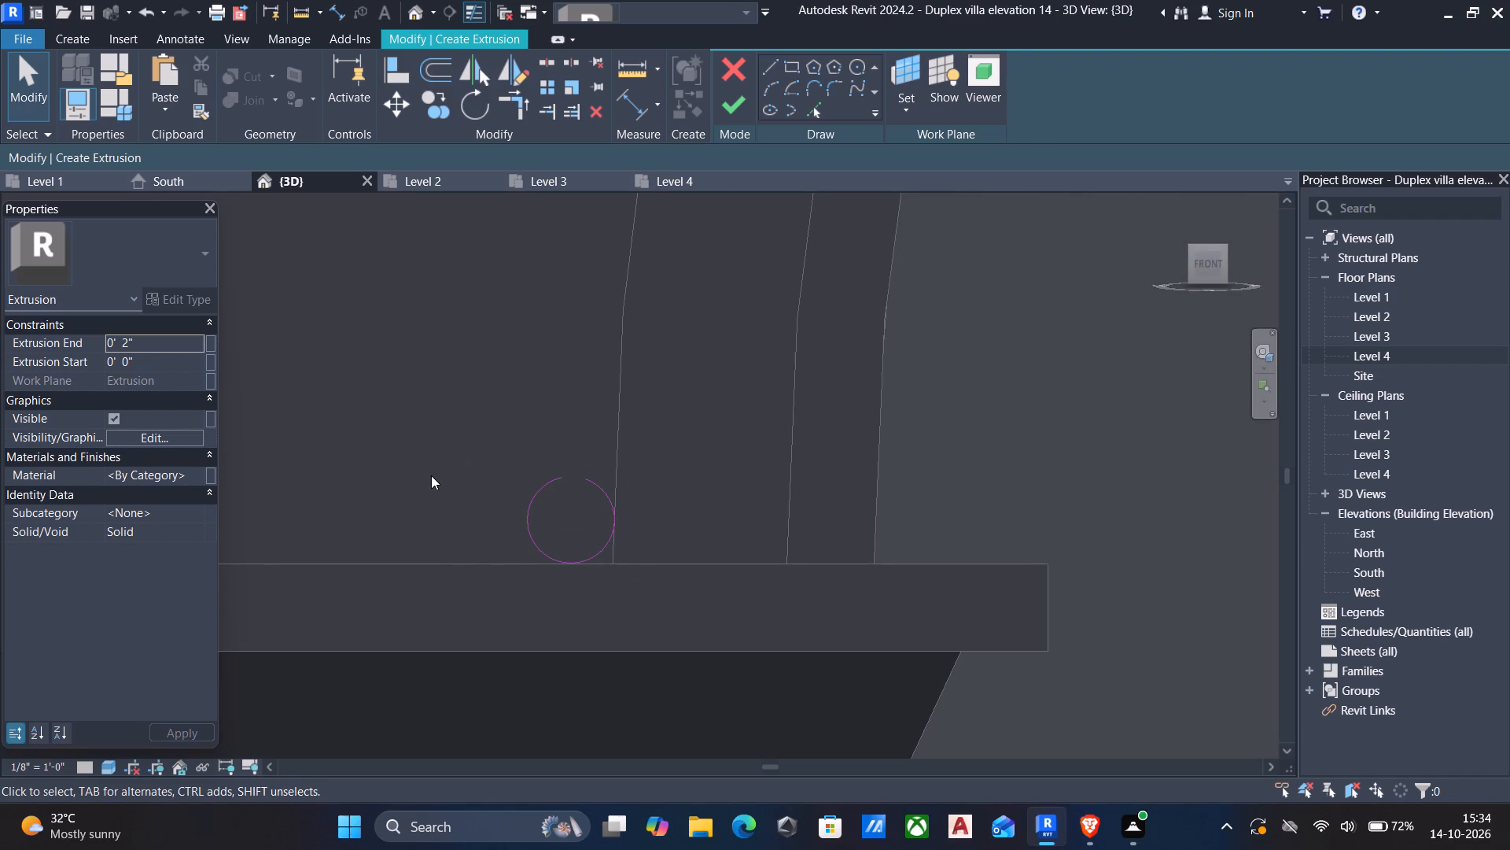
{"action": "left_click_drag", "start_coordinate": [431, 475], "coordinate": [692, 608]}
{"action": "type", "text": "mi"}
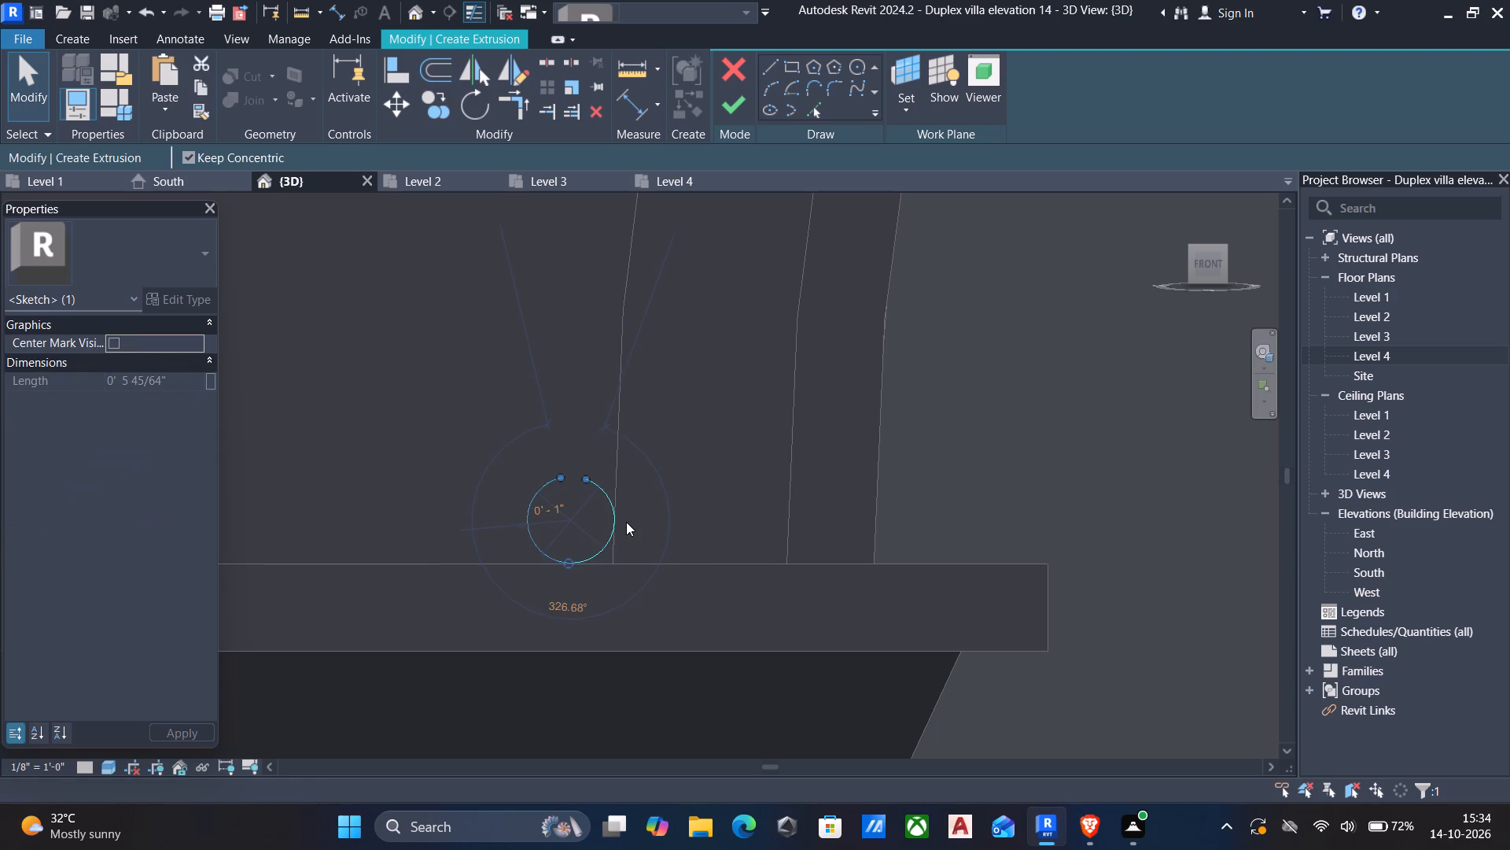
{"action": "key", "text": "d"}
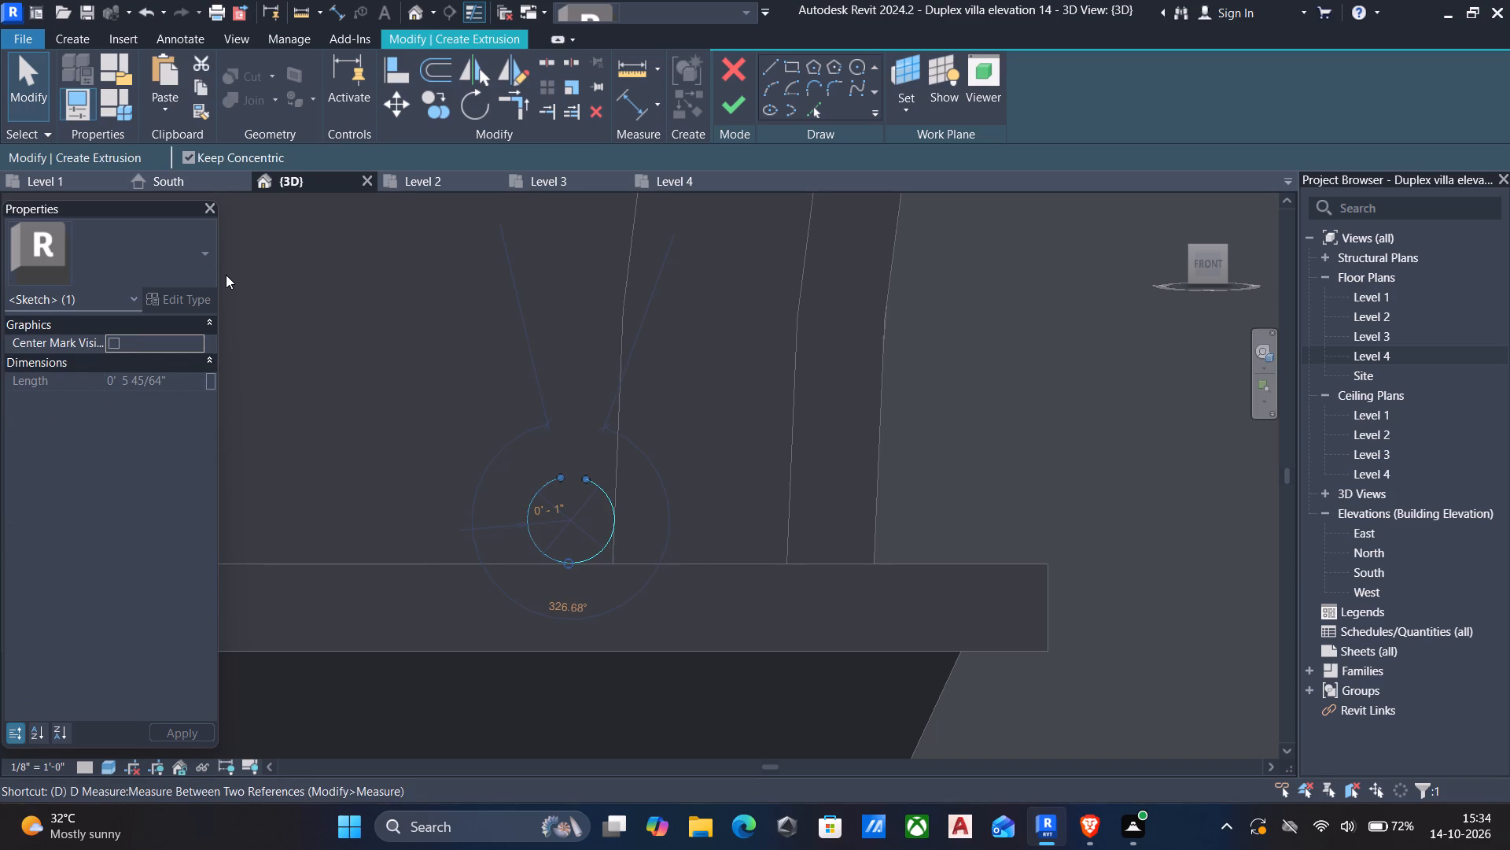
{"action": "key", "text": "m"}
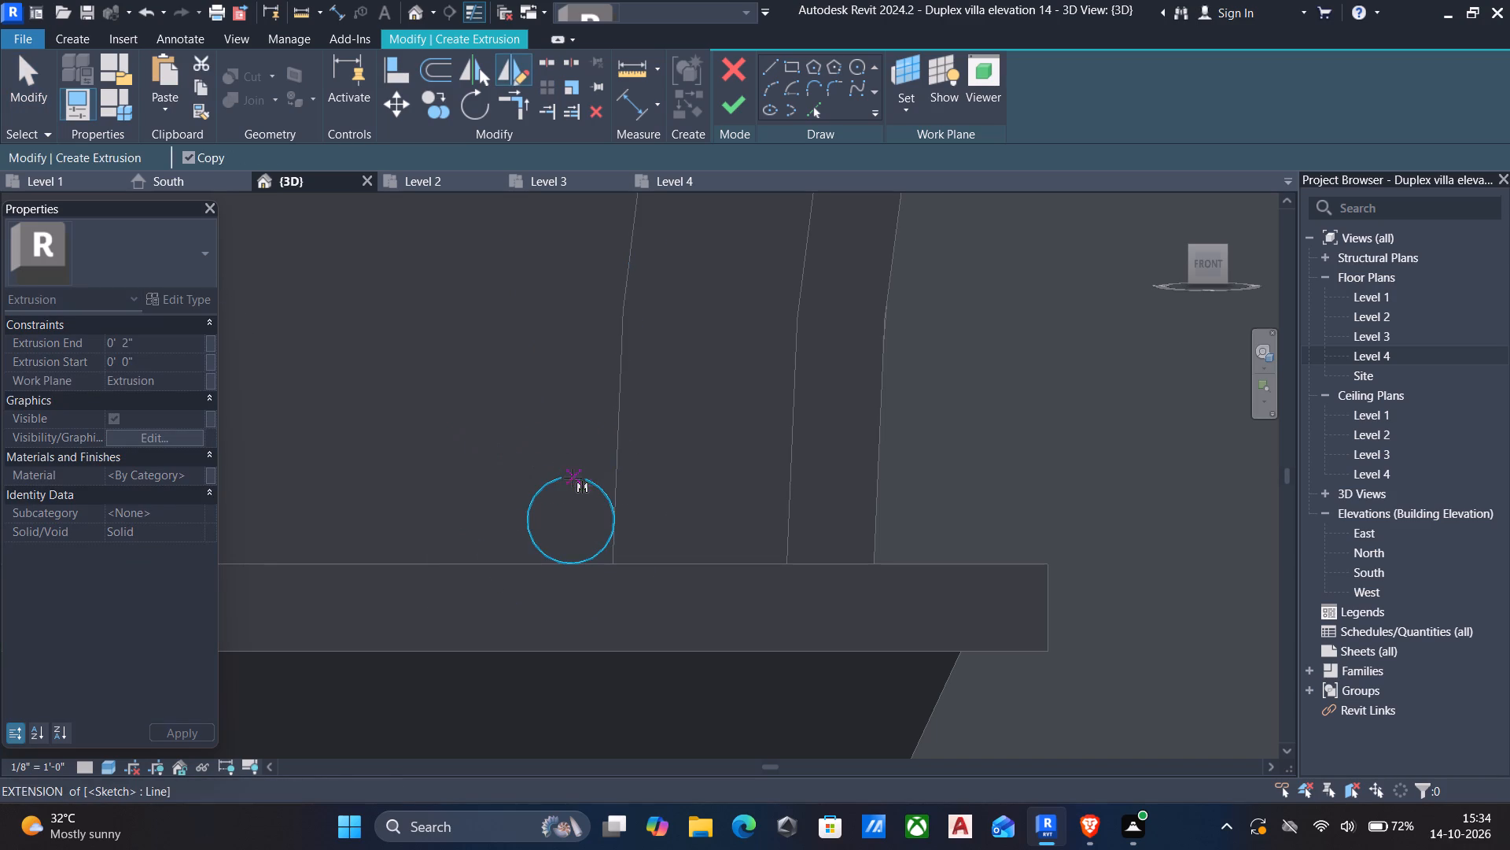
{"action": "scroll", "coordinate": [565, 478], "scroll_direction": "up", "scroll_amount": 3}
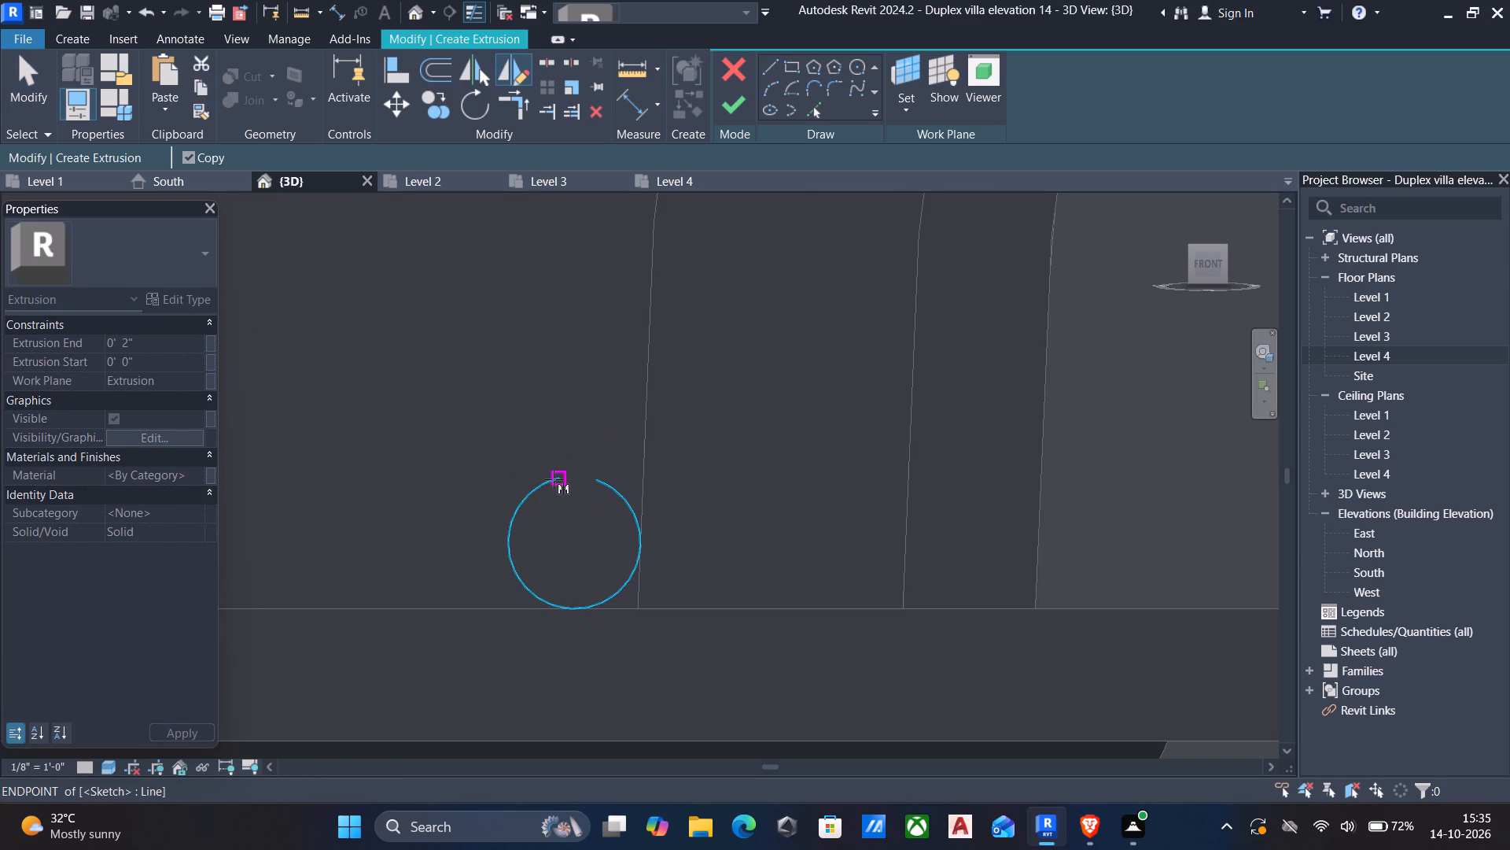
{"action": "left_click", "coordinate": [554, 479]}
{"action": "left_click", "coordinate": [672, 480]}
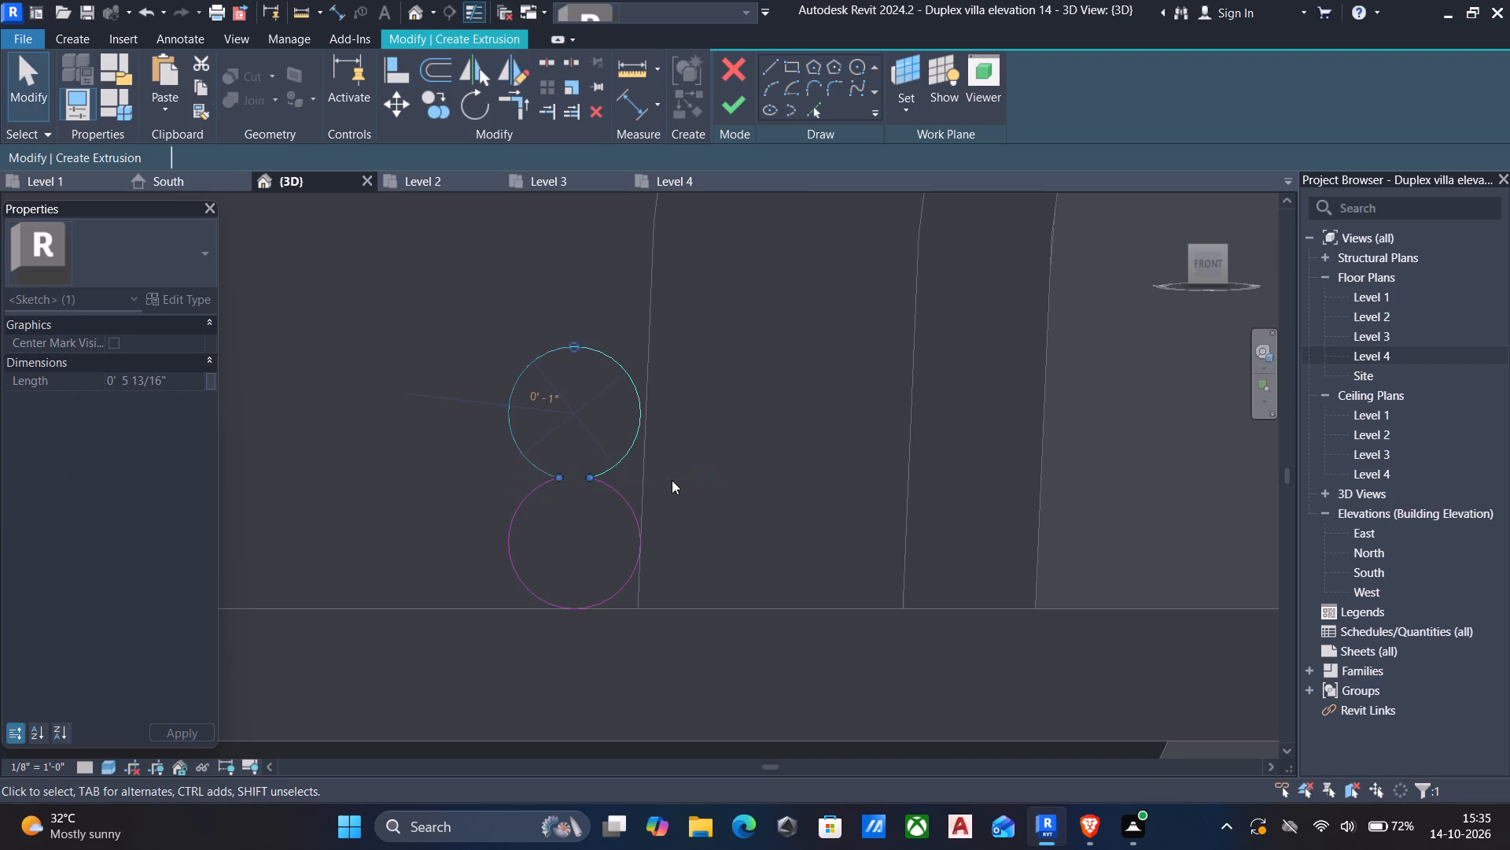
{"action": "key", "text": "Escape"}
Nudge the upper open circle sideways toward the outer band until its side touches the band's outer edge.
{"action": "scroll", "coordinate": [554, 486], "scroll_direction": "up", "scroll_amount": 4}
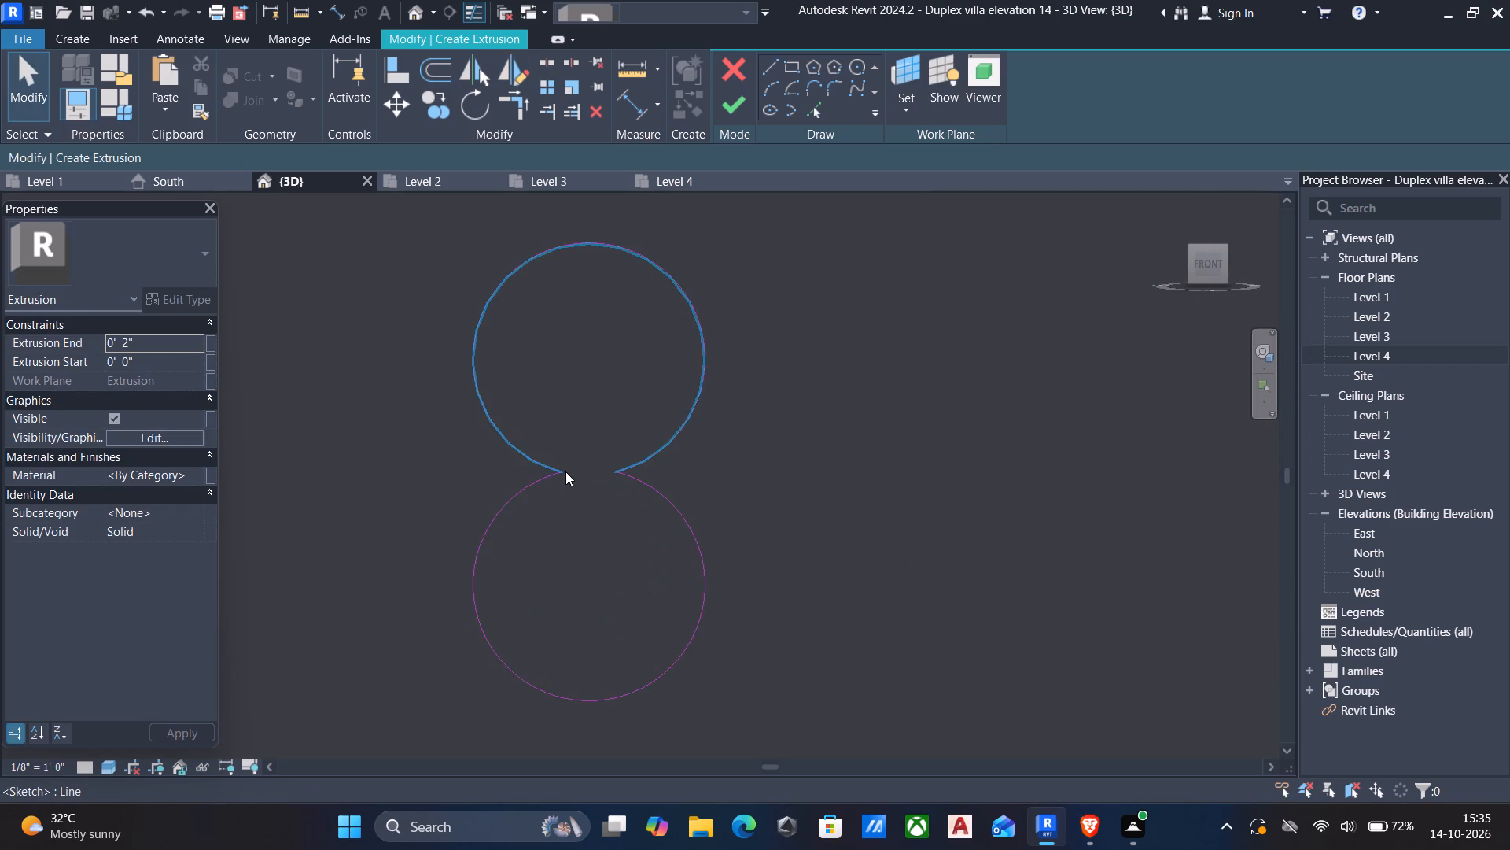
{"action": "scroll", "coordinate": [570, 467], "scroll_direction": "up", "scroll_amount": 3}
{"action": "scroll", "coordinate": [571, 467], "scroll_direction": "down", "scroll_amount": 11}
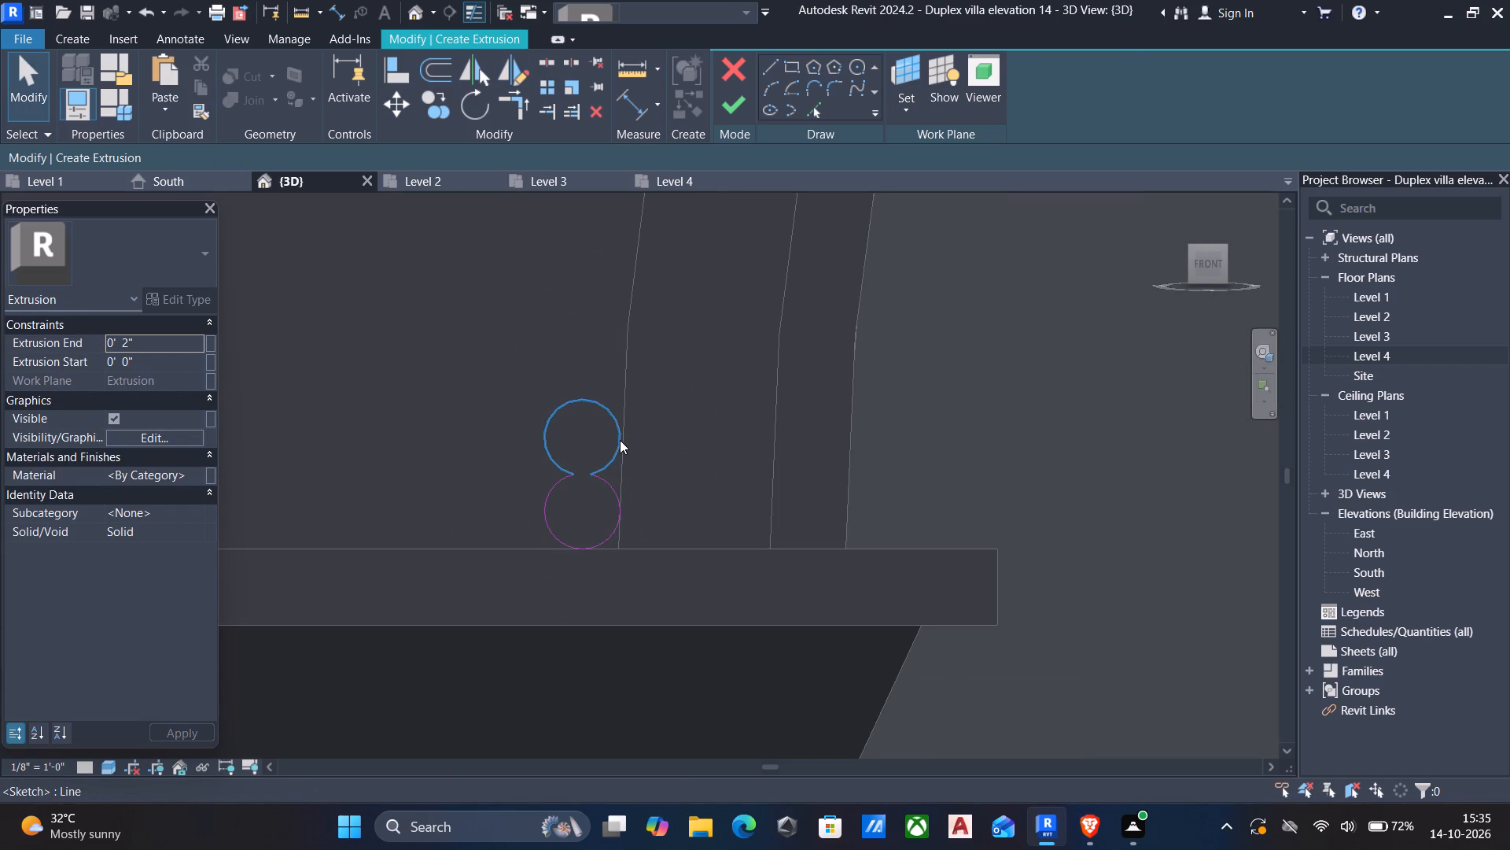
{"action": "left_click", "coordinate": [620, 440]}
{"action": "scroll", "coordinate": [623, 436], "scroll_direction": "up", "scroll_amount": 9}
{"action": "key", "text": "Right"}
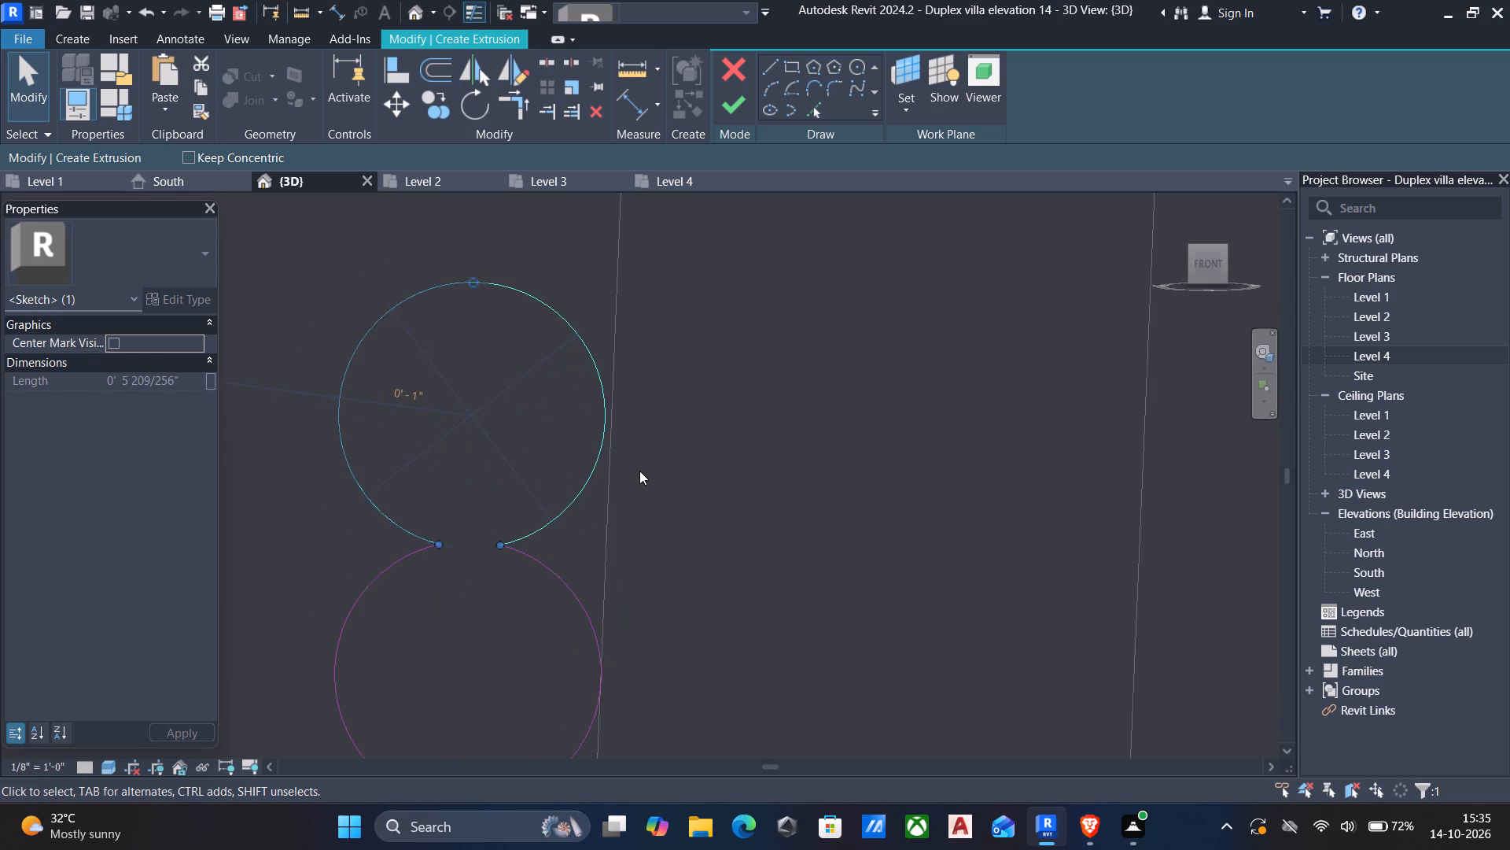
{"action": "scroll", "coordinate": [639, 471], "scroll_direction": "up", "scroll_amount": 4}
{"action": "key", "text": "Right"}
{"action": "key", "text": "Right"}
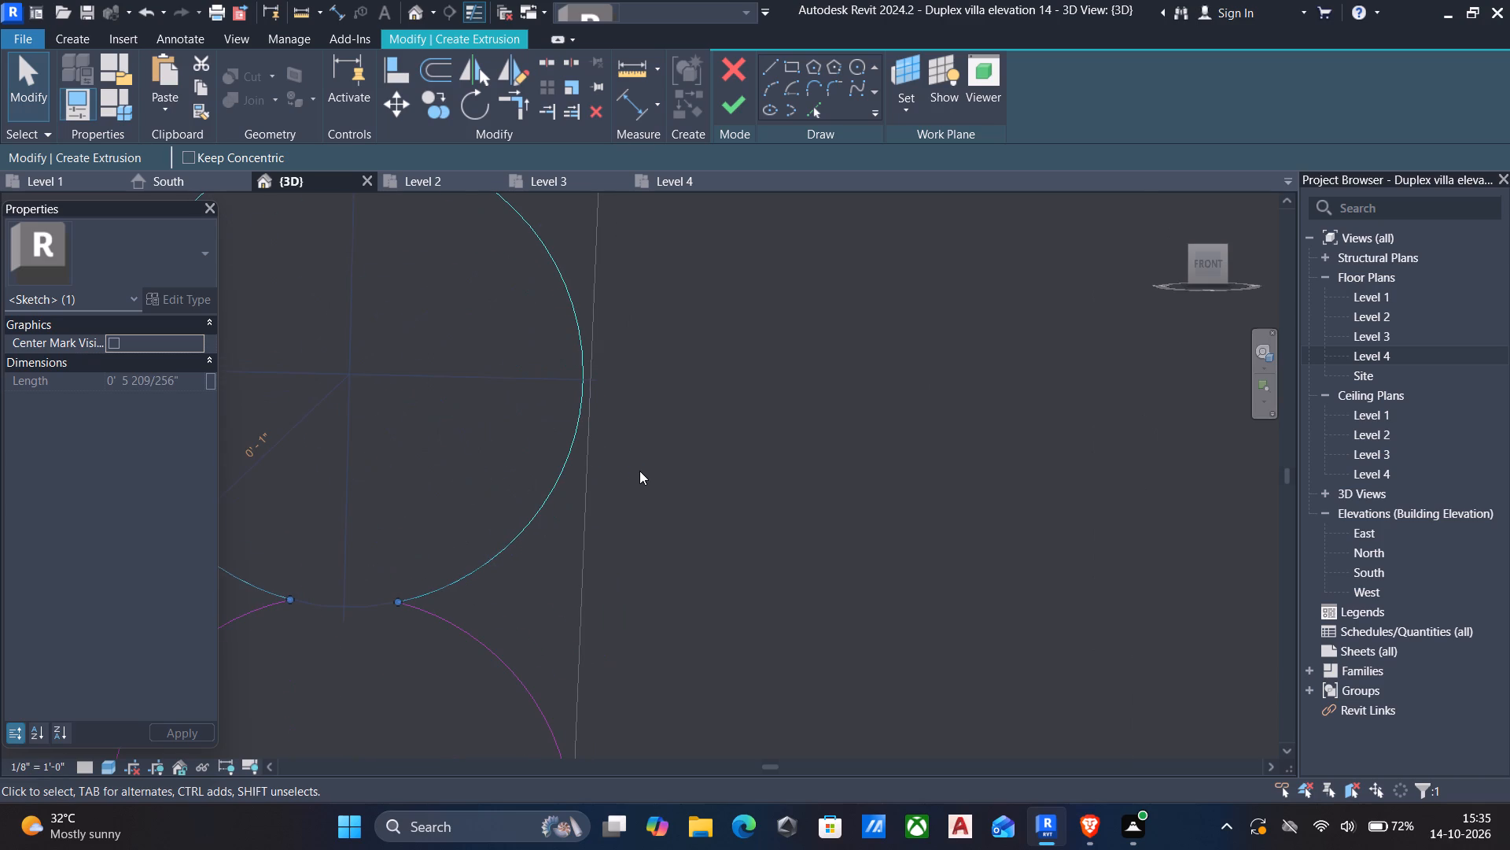
{"action": "key", "text": "Right"}
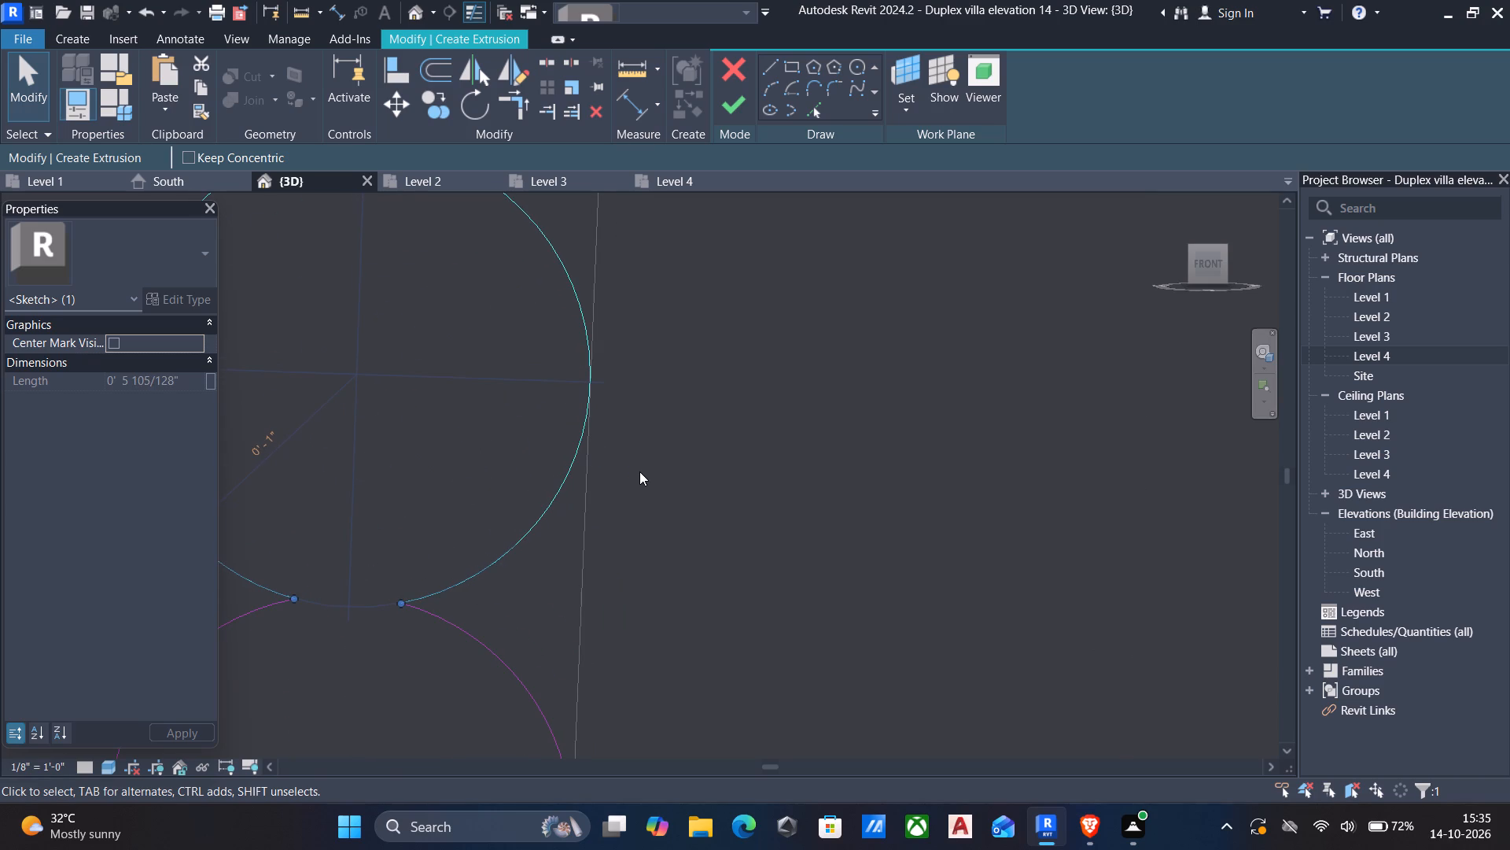
{"action": "scroll", "coordinate": [639, 471], "scroll_direction": "down", "scroll_amount": 6}
{"action": "key", "text": "Escape"}
{"action": "scroll", "coordinate": [625, 482], "scroll_direction": "down", "scroll_amount": 7}
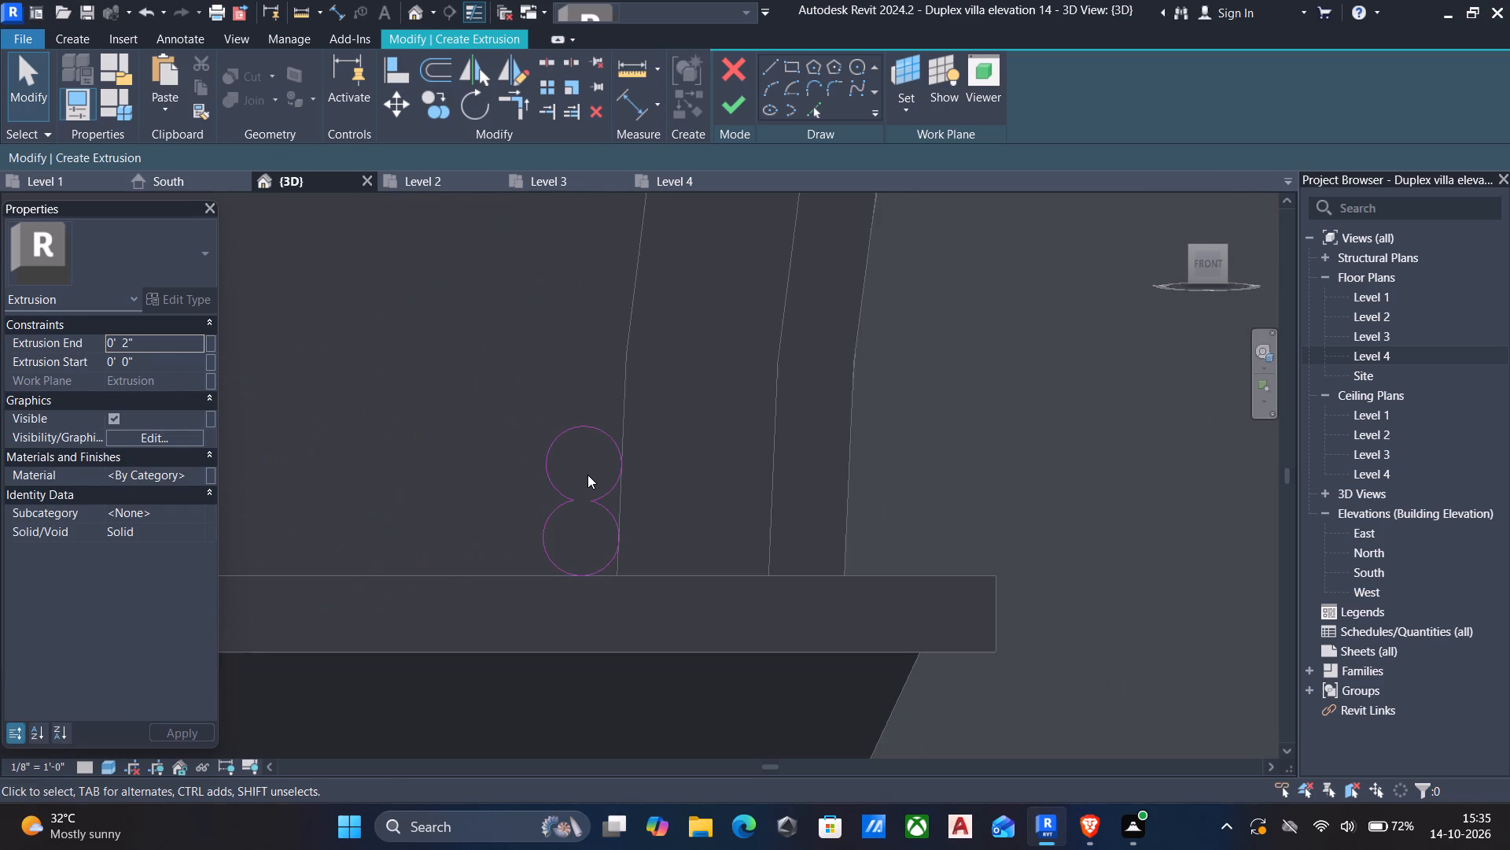
Trim the upper and lower open circles to each other on both sides of the gap, forming one closed figure-eight outline.
{"action": "scroll", "coordinate": [608, 512], "scroll_direction": "up", "scroll_amount": 4}
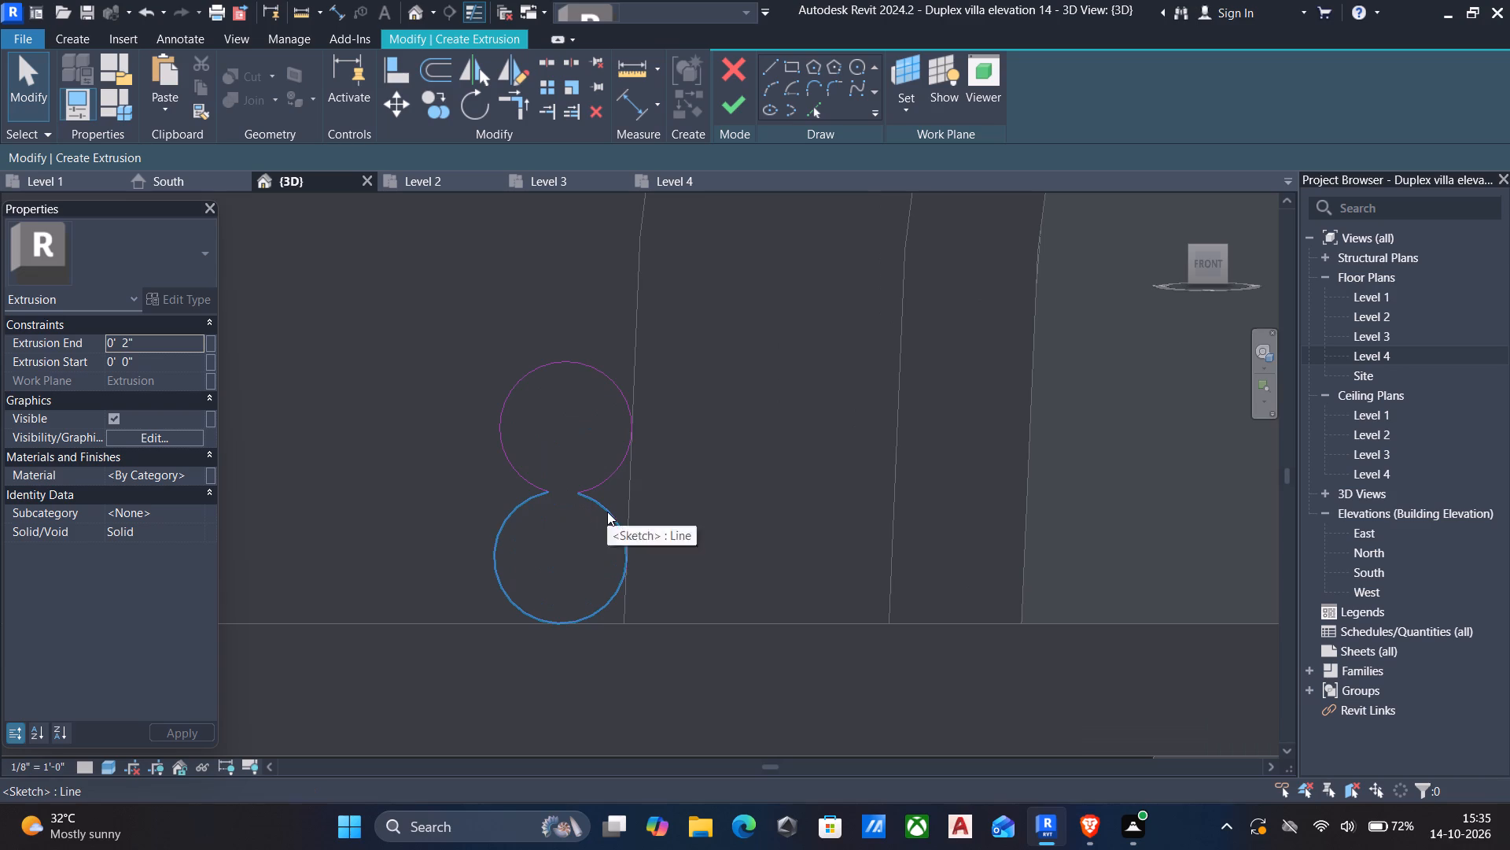
{"action": "type", "text": "tr"}
{"action": "left_click", "coordinate": [599, 493]}
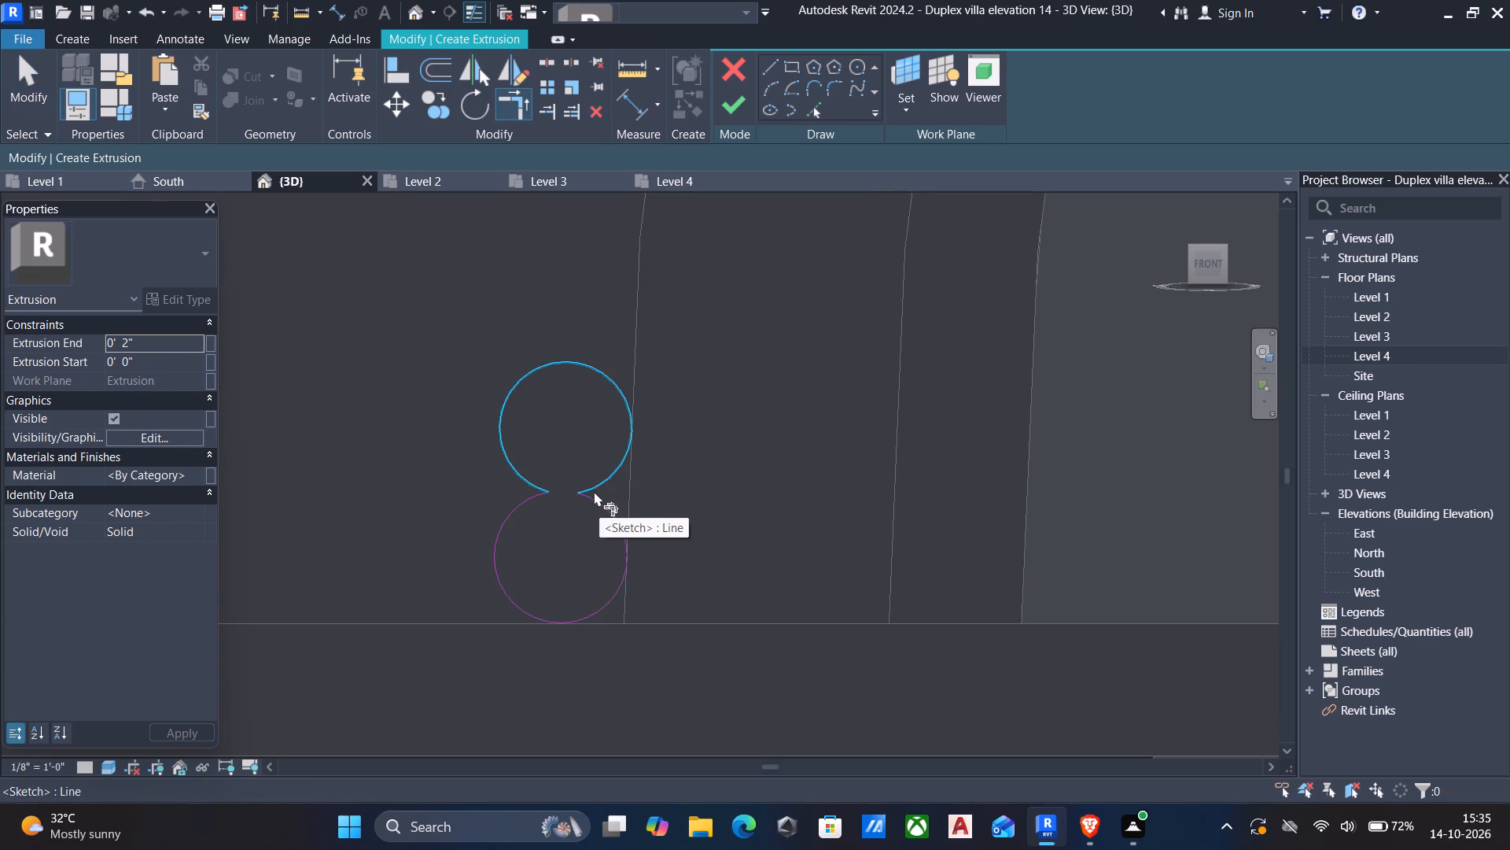
{"action": "left_click", "coordinate": [590, 497]}
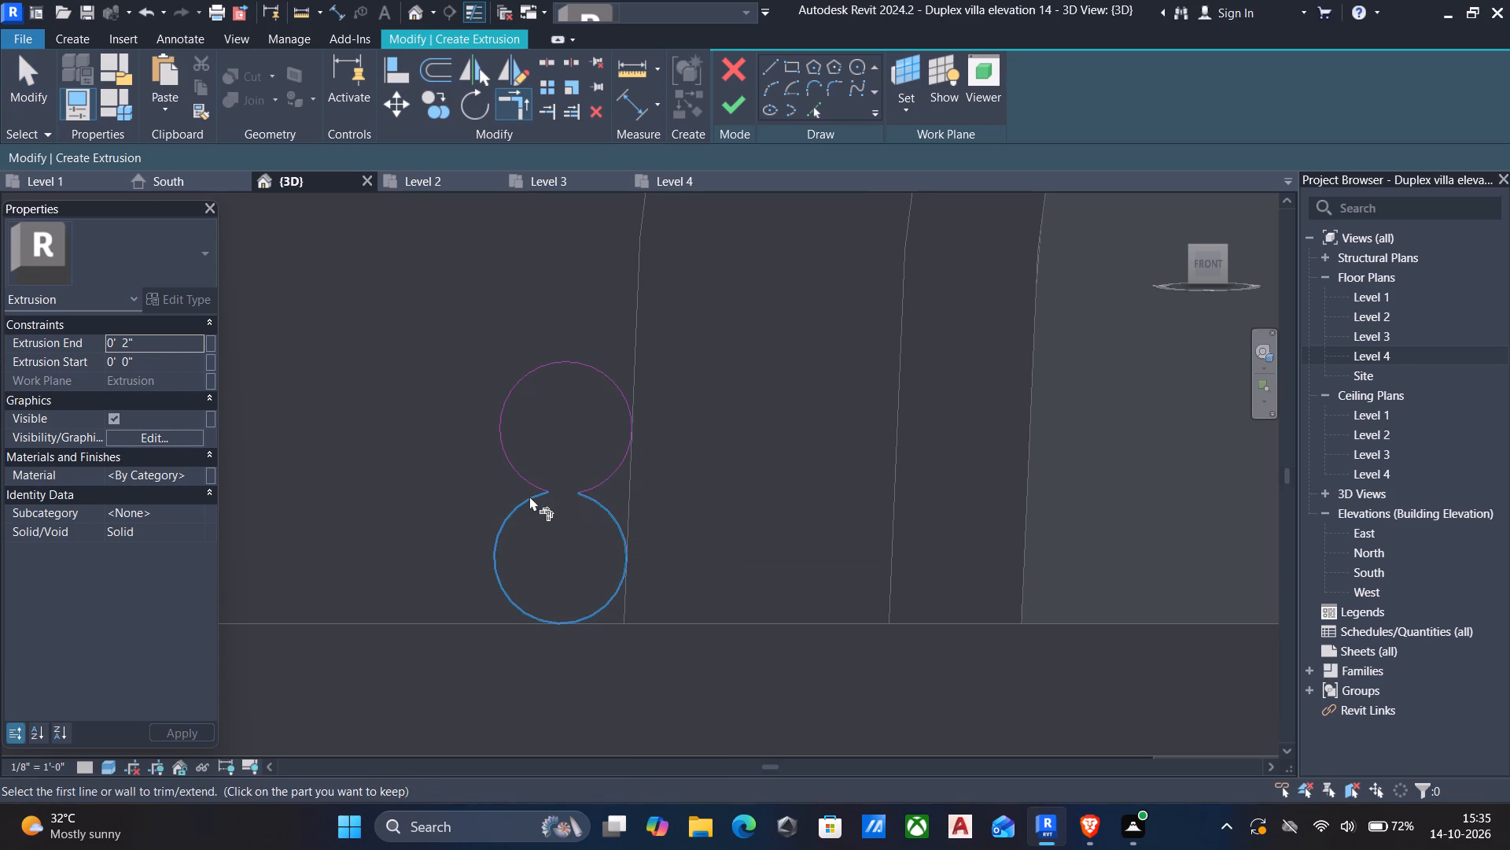
{"action": "left_click", "coordinate": [531, 497]}
{"action": "left_click", "coordinate": [526, 482]}
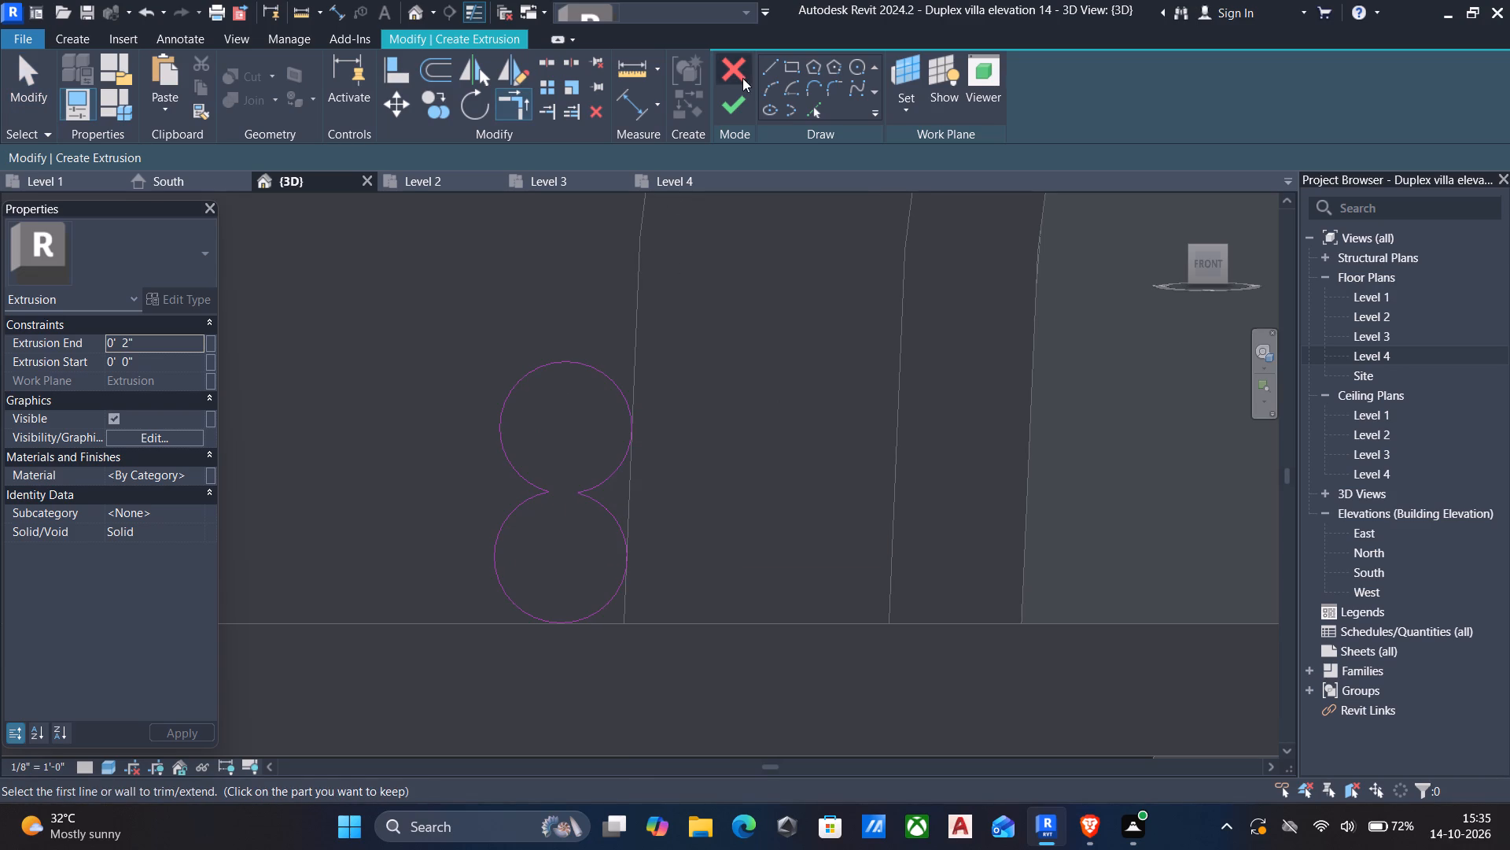
Finish the figure-eight sketch as a 2" deep extrusion.
{"action": "left_click", "coordinate": [730, 112]}
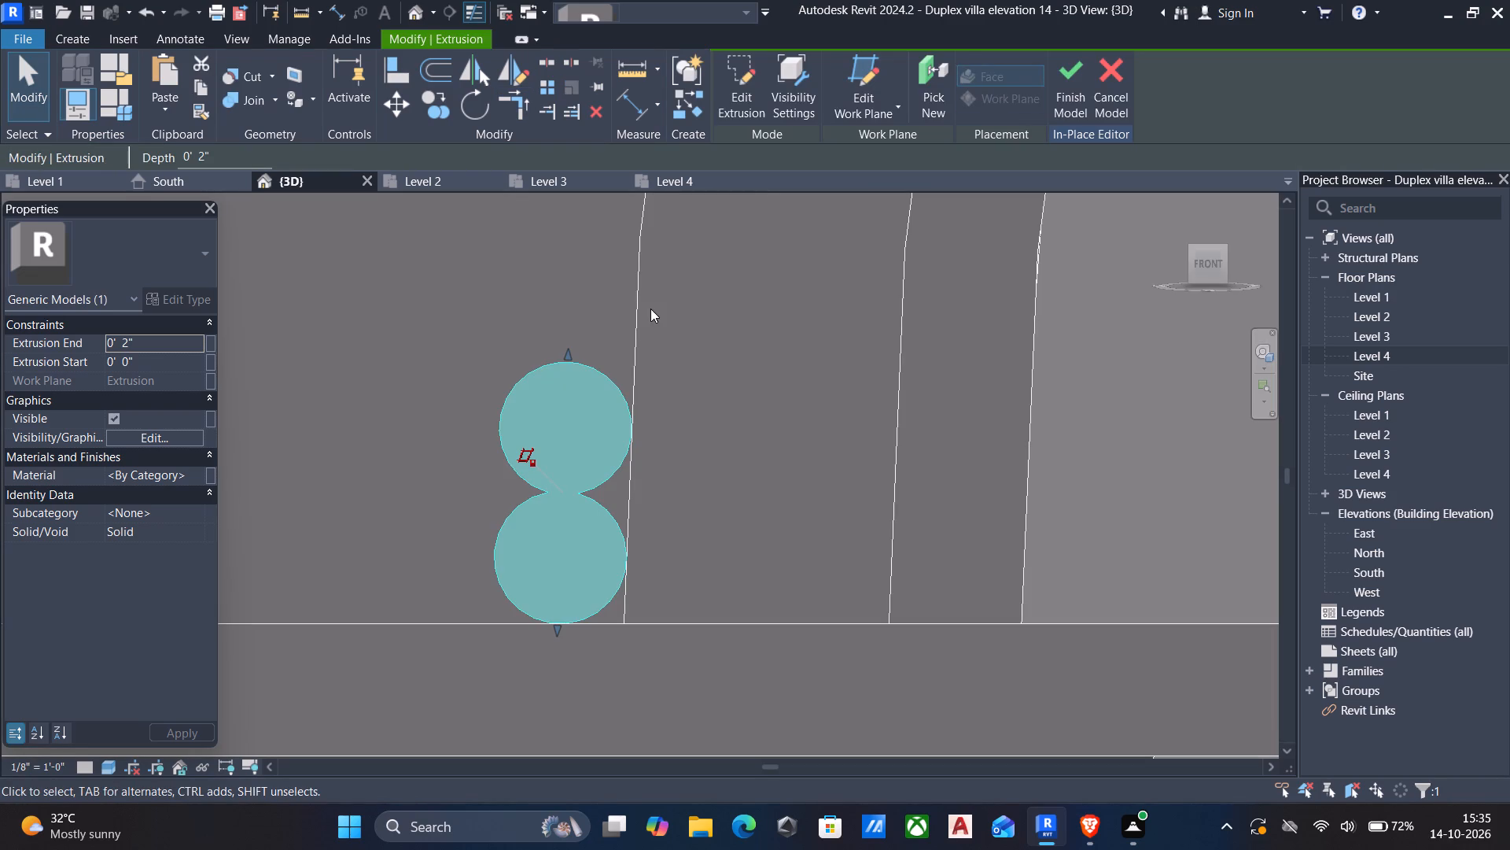
{"action": "key", "text": "Escape"}
Set the figure-eight ornament's extrusion end to 1.5".
{"action": "scroll", "coordinate": [648, 310], "scroll_direction": "down", "scroll_amount": 5}
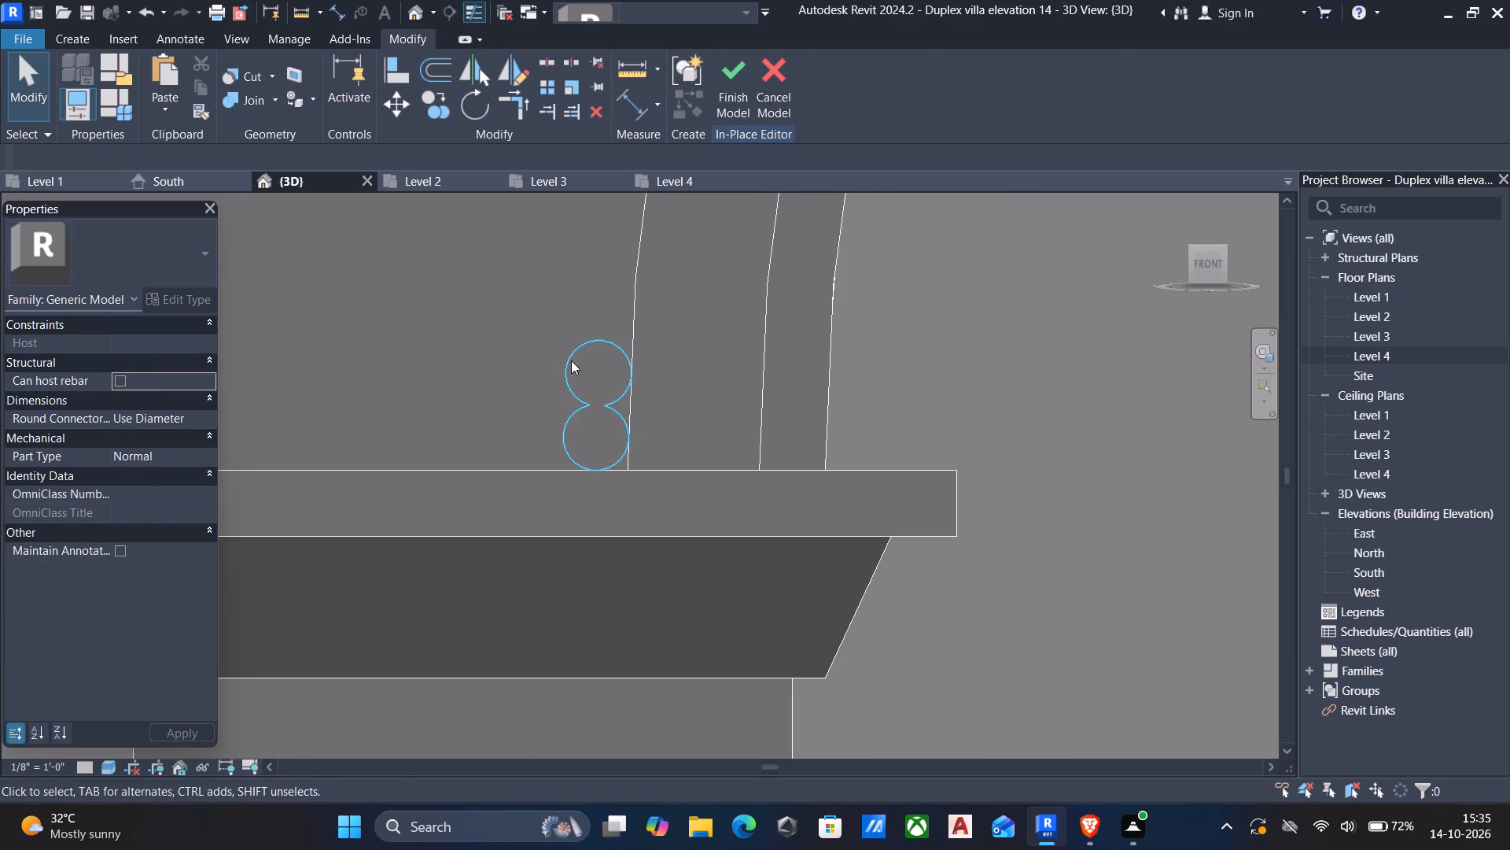
{"action": "left_click", "coordinate": [570, 360]}
{"action": "scroll", "coordinate": [399, 388], "scroll_direction": "down", "scroll_amount": 5}
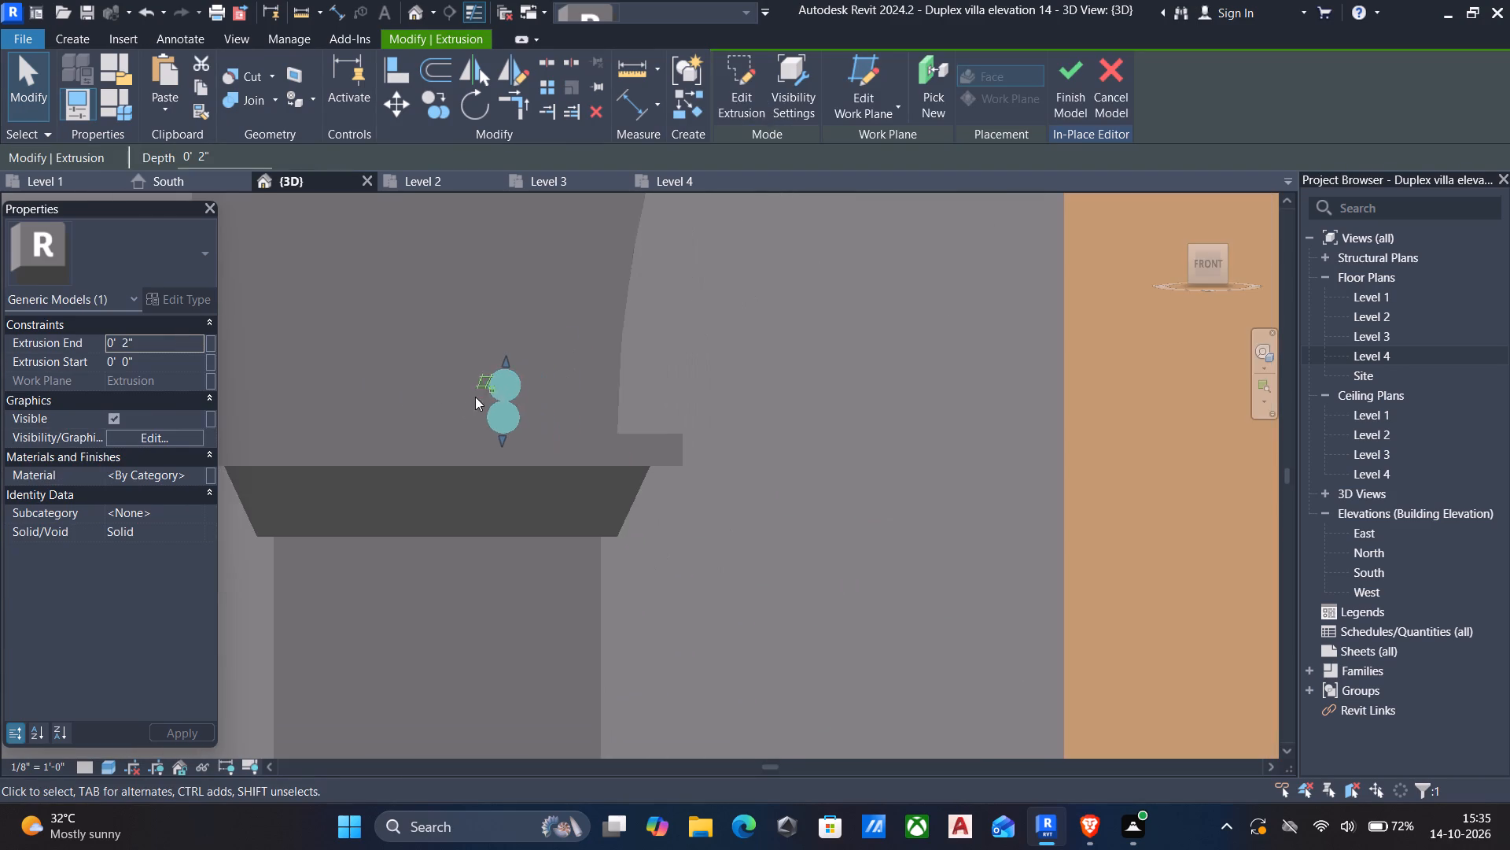
{"action": "middle_click_drag", "start_coordinate": [480, 385], "coordinate": [753, 481], "text": "shift"}
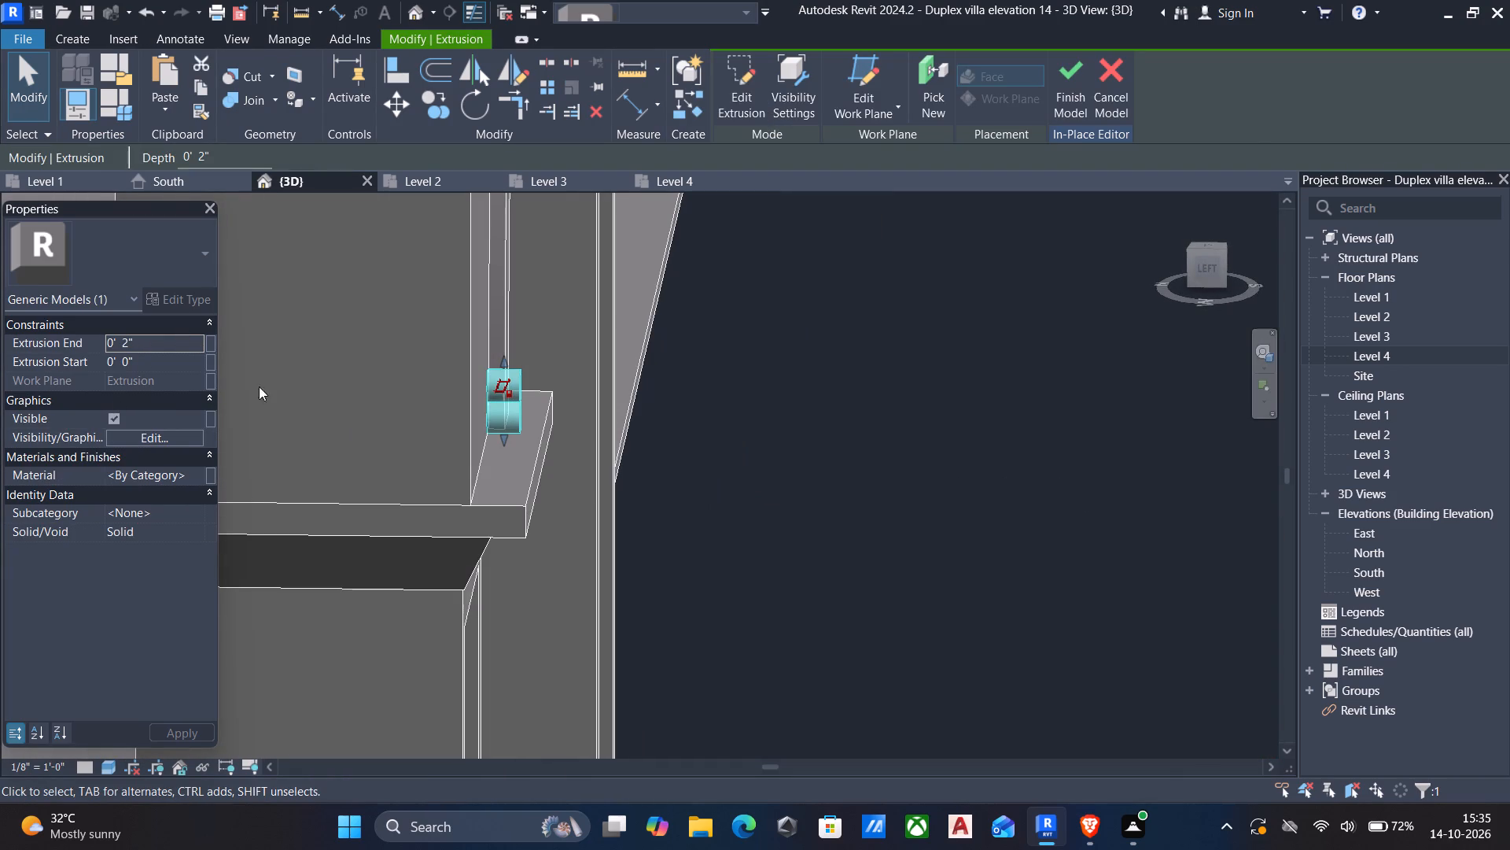
{"action": "left_click", "coordinate": [180, 342]}
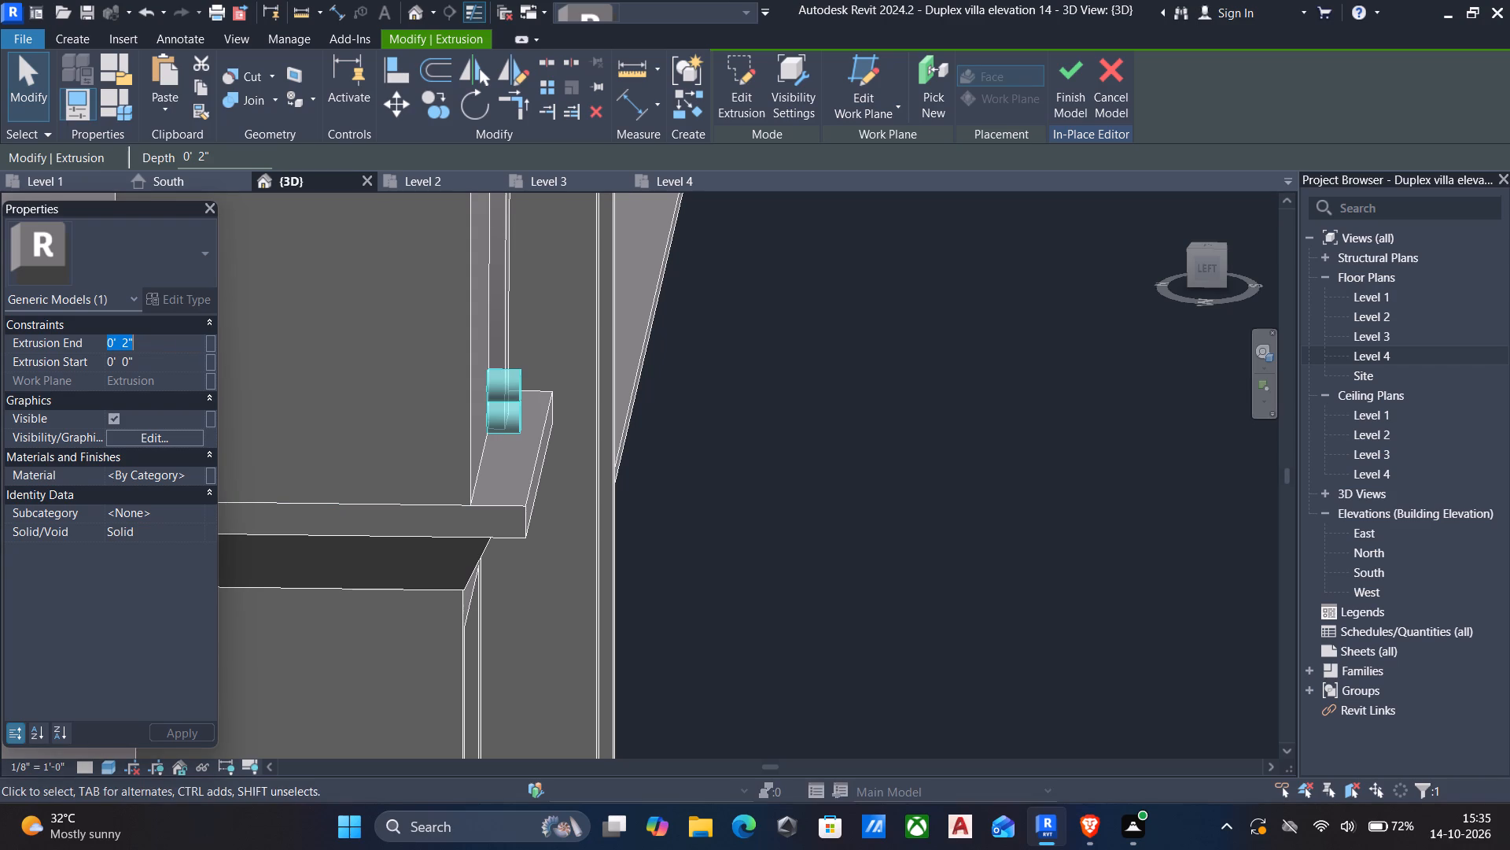
{"action": "type", "text": "1.5"}
{"action": "key", "text": "shift+quotedbl"}
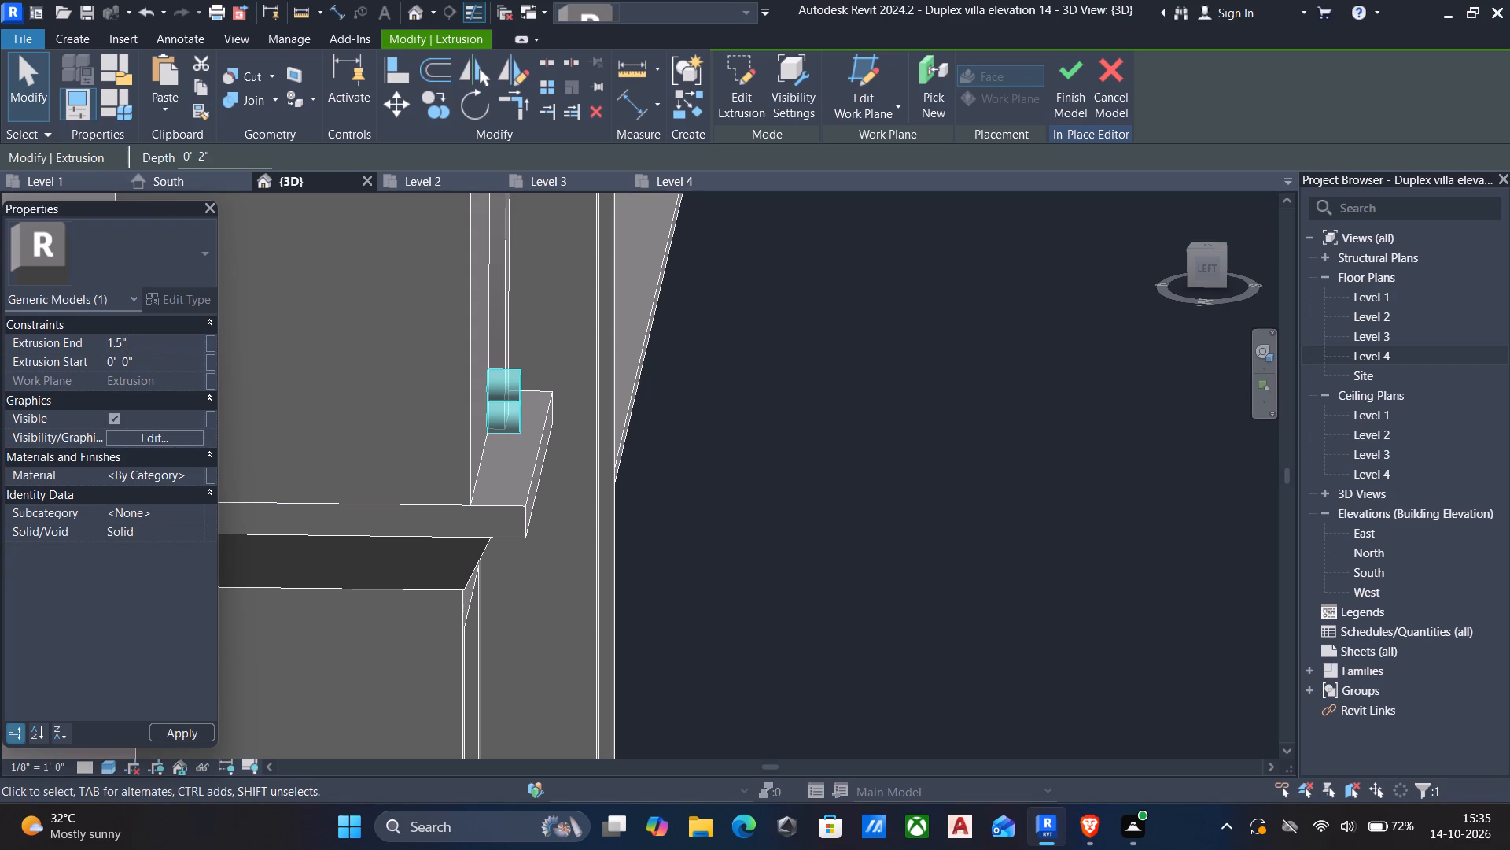
{"action": "scroll", "coordinate": [528, 401], "scroll_direction": "up", "scroll_amount": 1}
{"action": "key", "text": "Escape"}
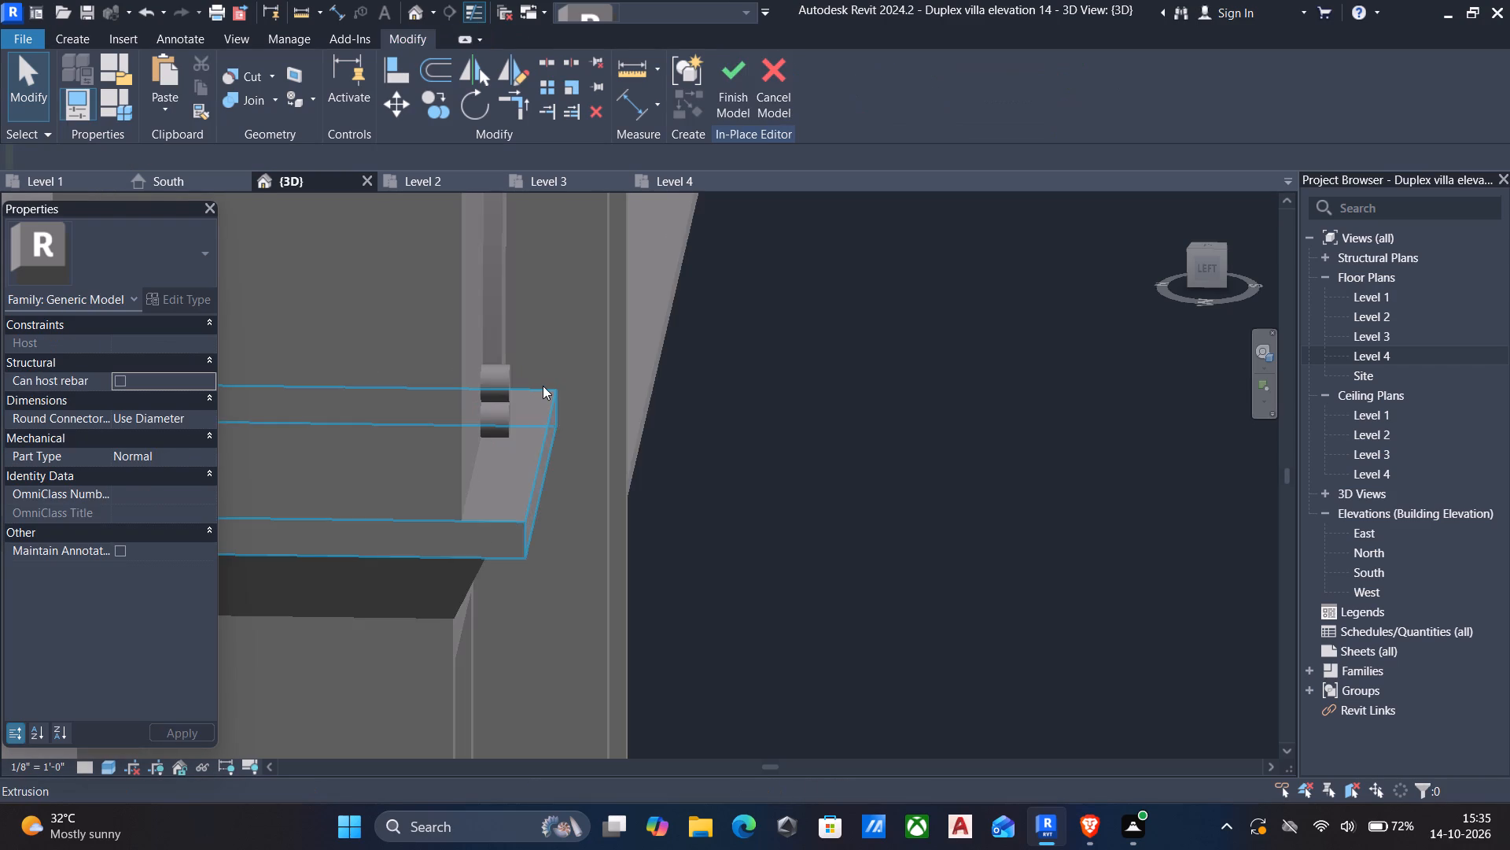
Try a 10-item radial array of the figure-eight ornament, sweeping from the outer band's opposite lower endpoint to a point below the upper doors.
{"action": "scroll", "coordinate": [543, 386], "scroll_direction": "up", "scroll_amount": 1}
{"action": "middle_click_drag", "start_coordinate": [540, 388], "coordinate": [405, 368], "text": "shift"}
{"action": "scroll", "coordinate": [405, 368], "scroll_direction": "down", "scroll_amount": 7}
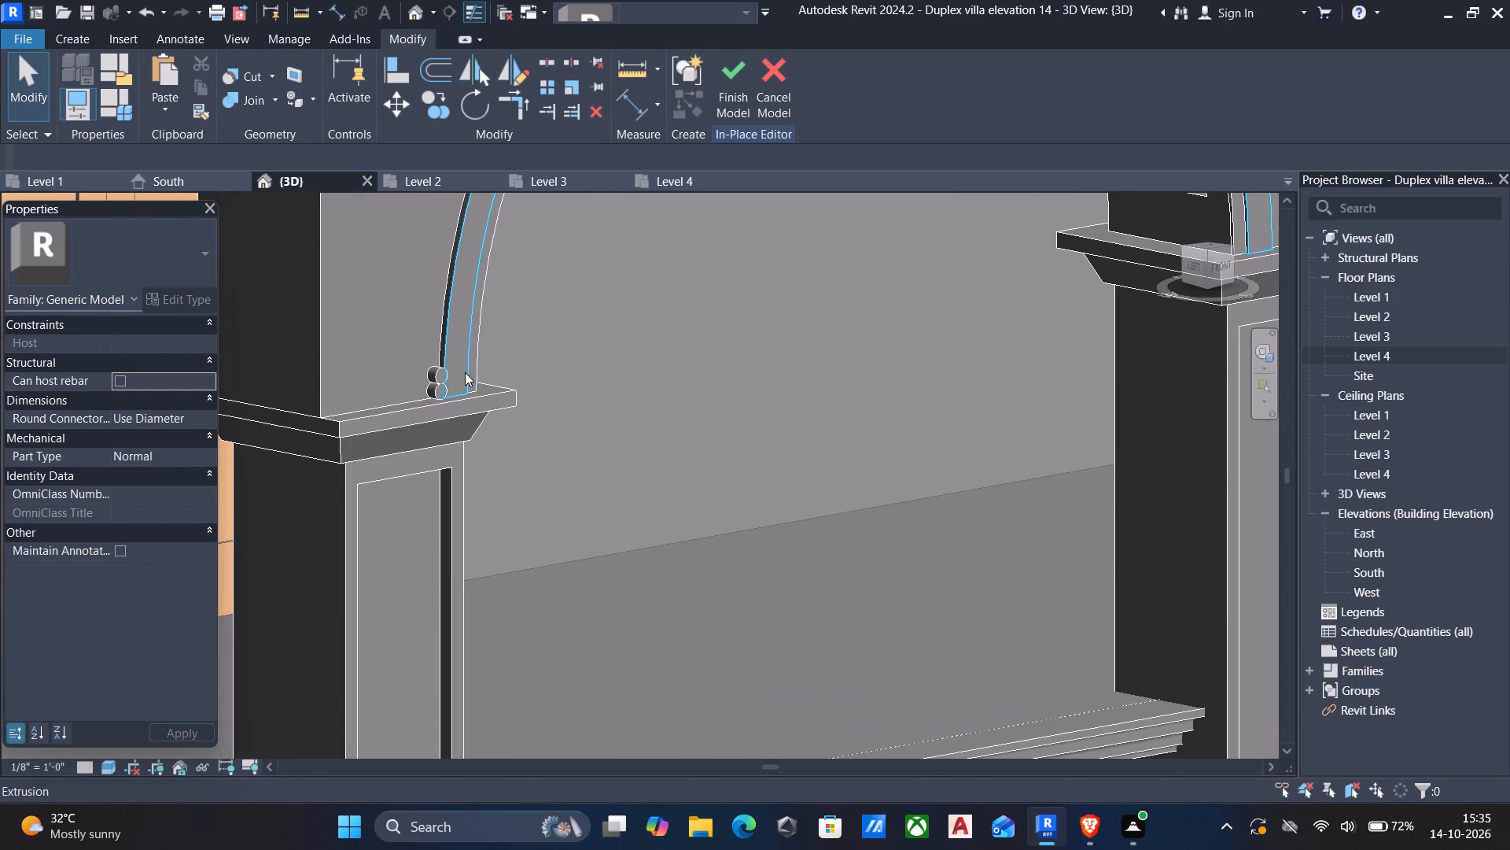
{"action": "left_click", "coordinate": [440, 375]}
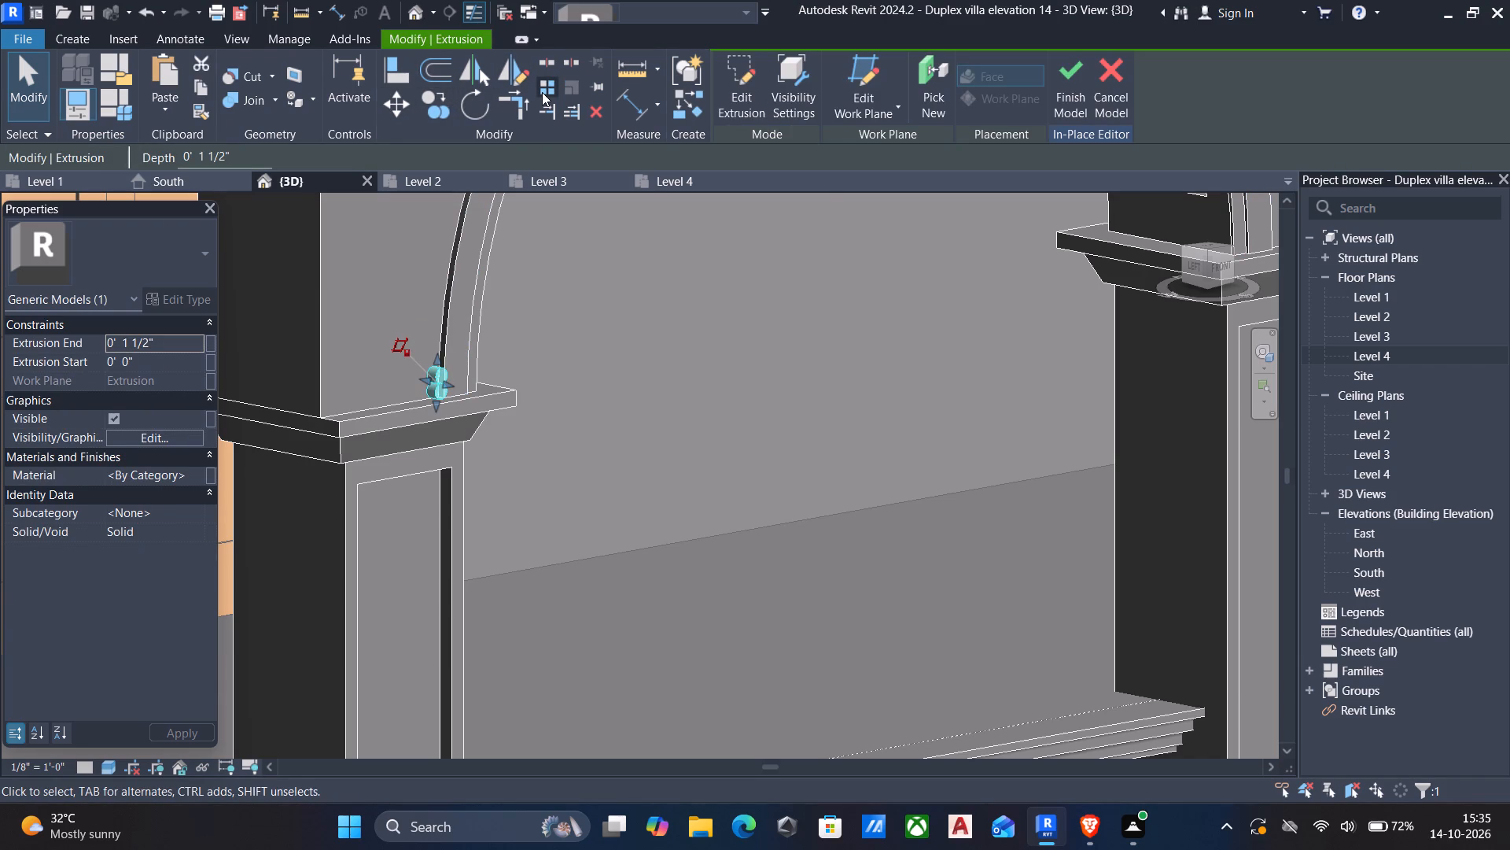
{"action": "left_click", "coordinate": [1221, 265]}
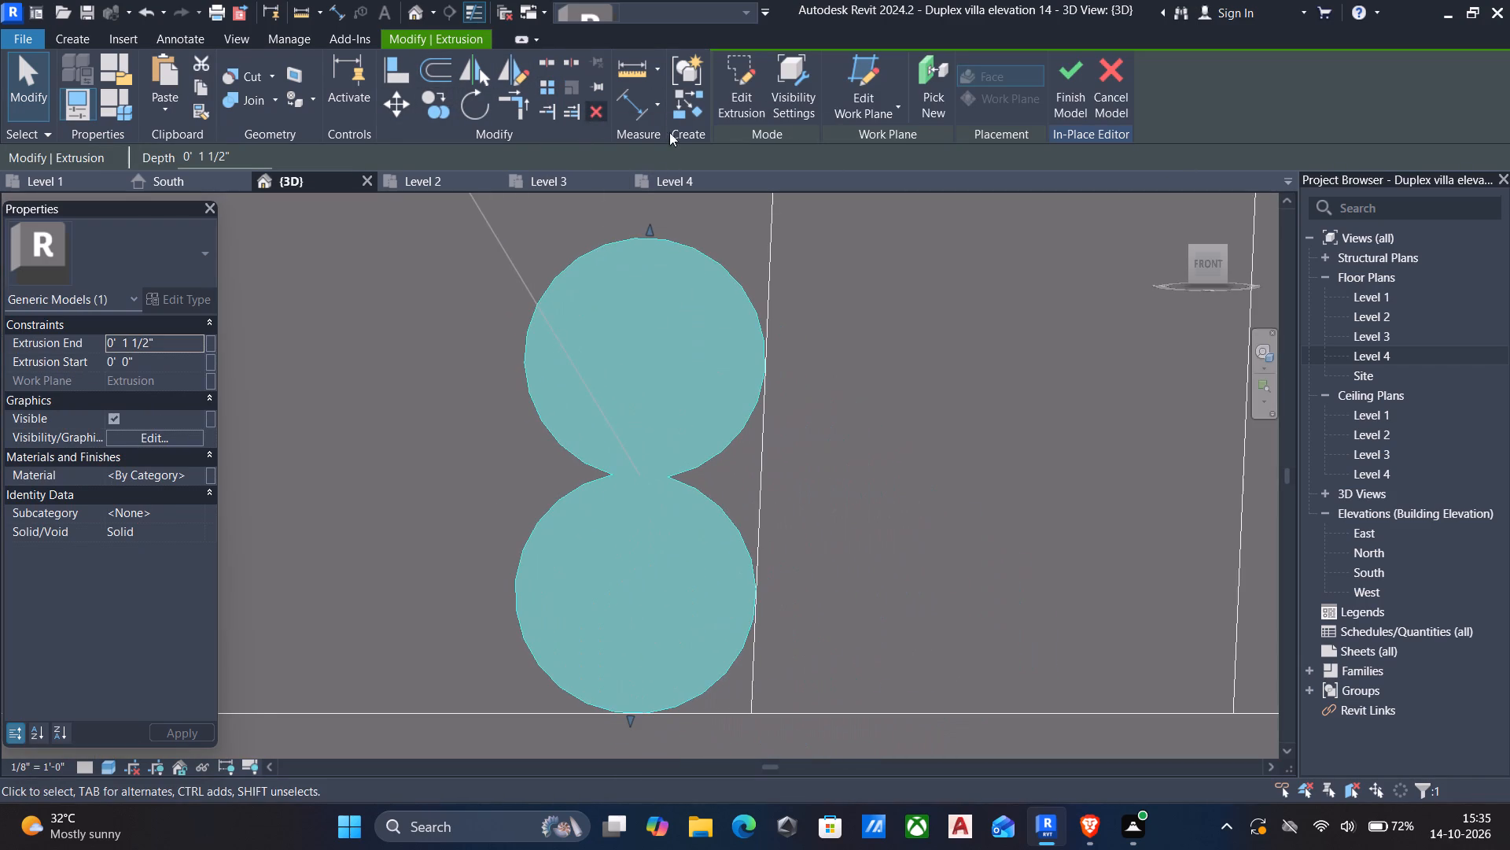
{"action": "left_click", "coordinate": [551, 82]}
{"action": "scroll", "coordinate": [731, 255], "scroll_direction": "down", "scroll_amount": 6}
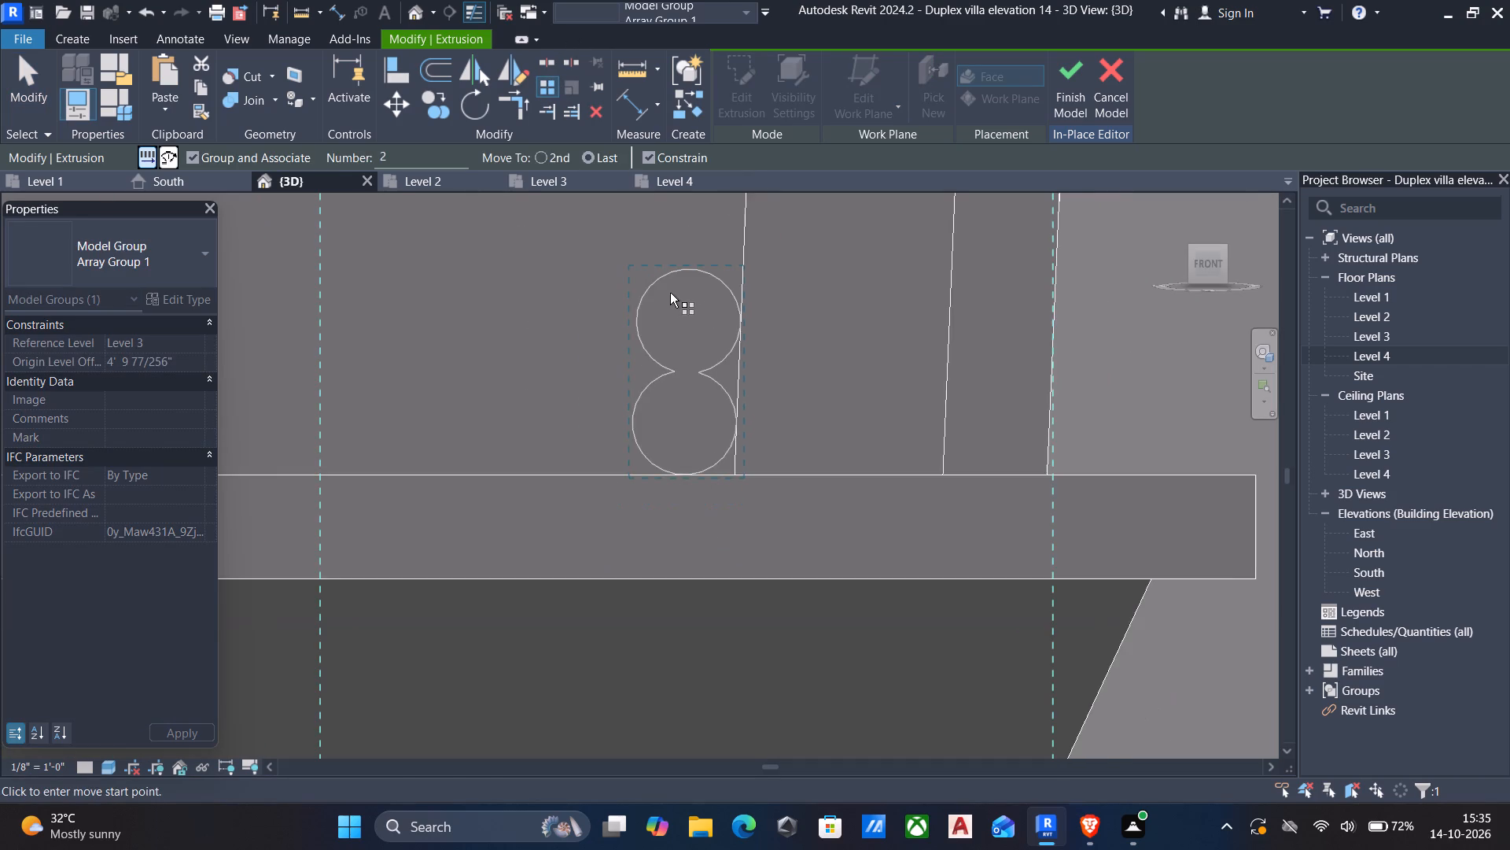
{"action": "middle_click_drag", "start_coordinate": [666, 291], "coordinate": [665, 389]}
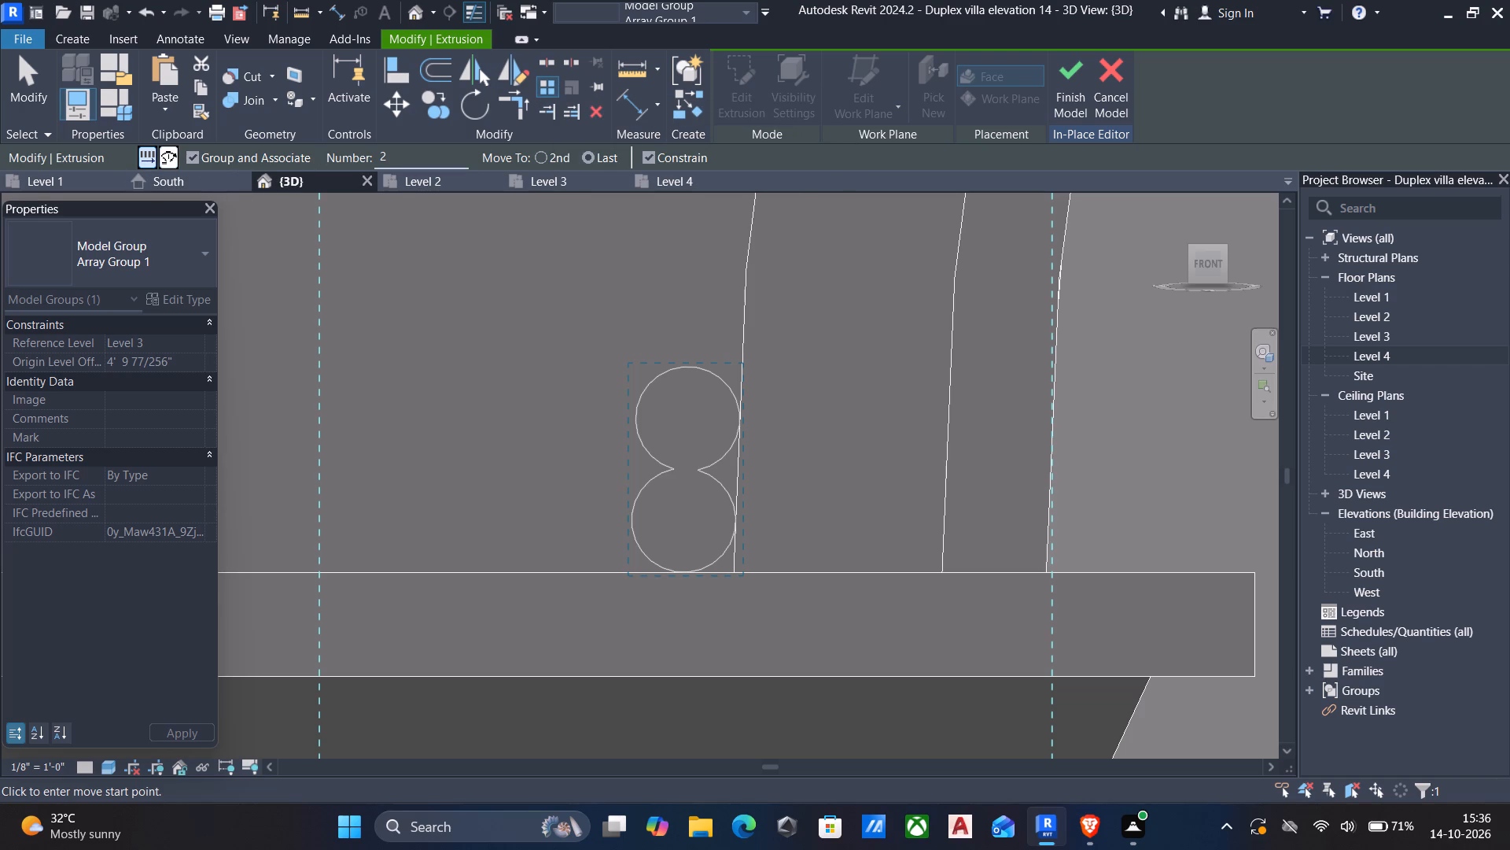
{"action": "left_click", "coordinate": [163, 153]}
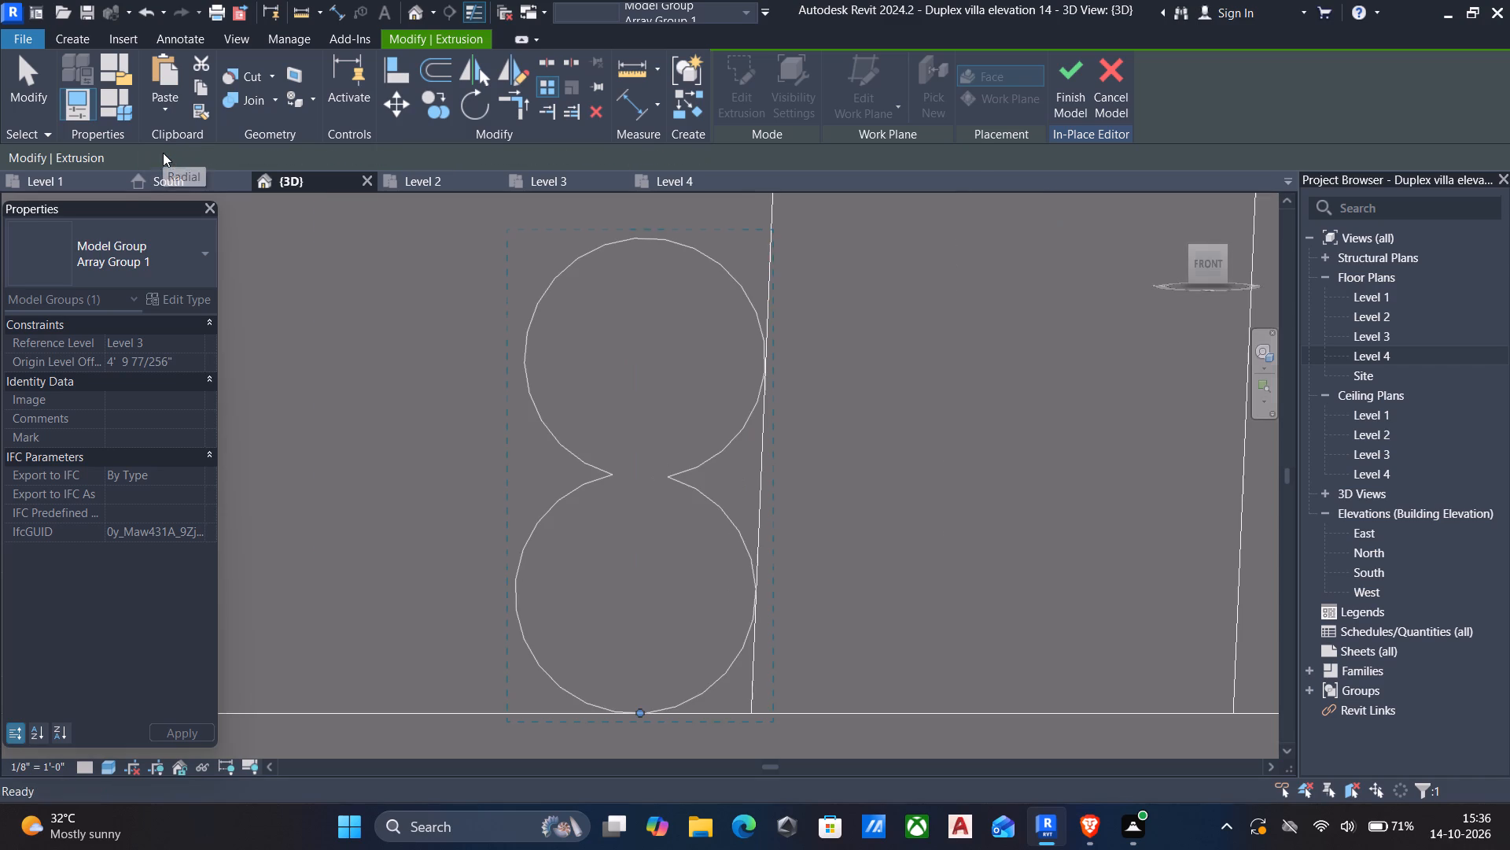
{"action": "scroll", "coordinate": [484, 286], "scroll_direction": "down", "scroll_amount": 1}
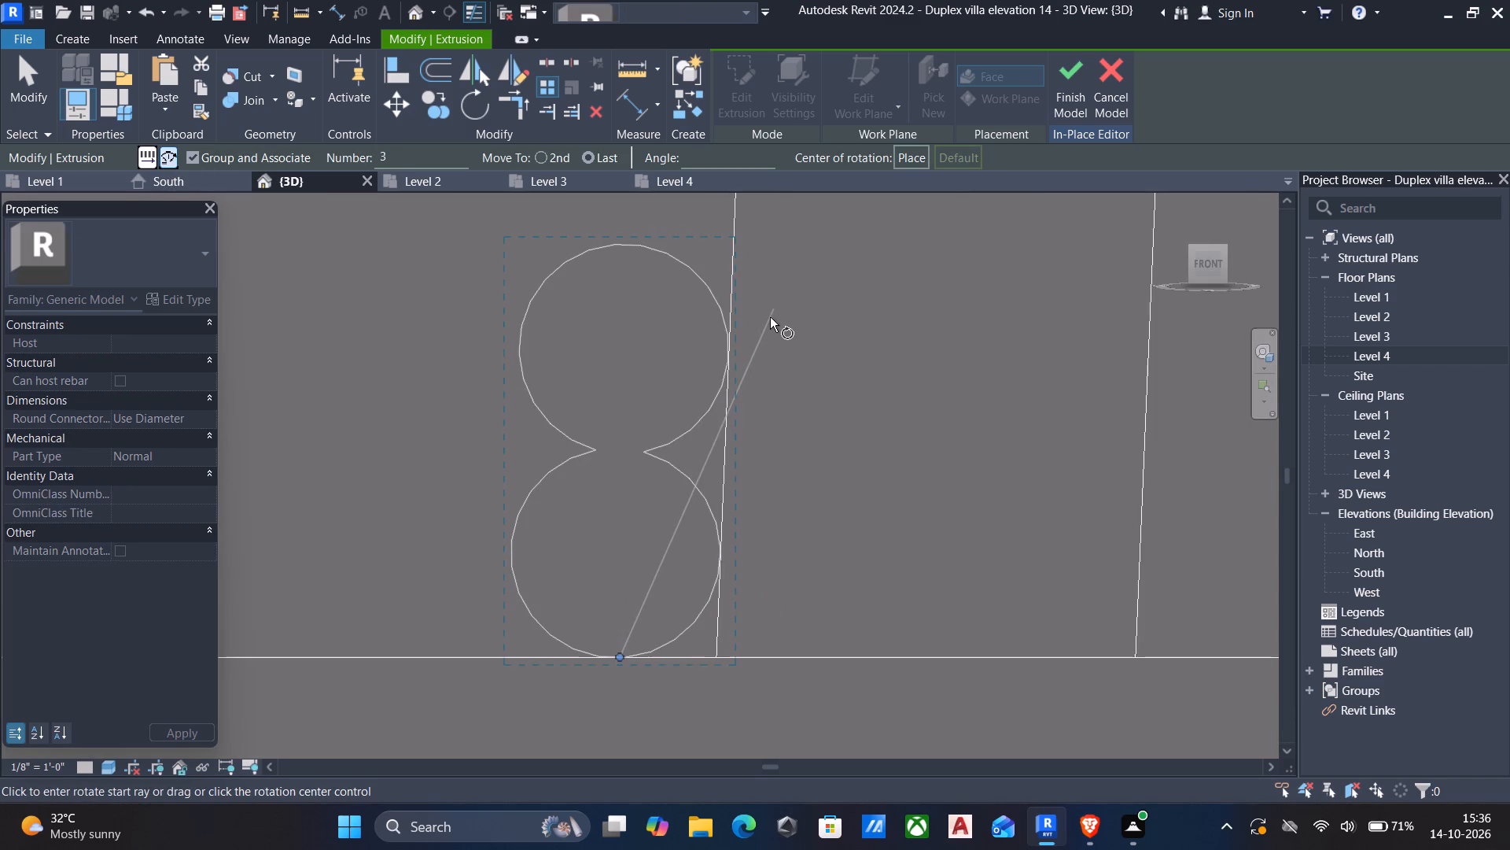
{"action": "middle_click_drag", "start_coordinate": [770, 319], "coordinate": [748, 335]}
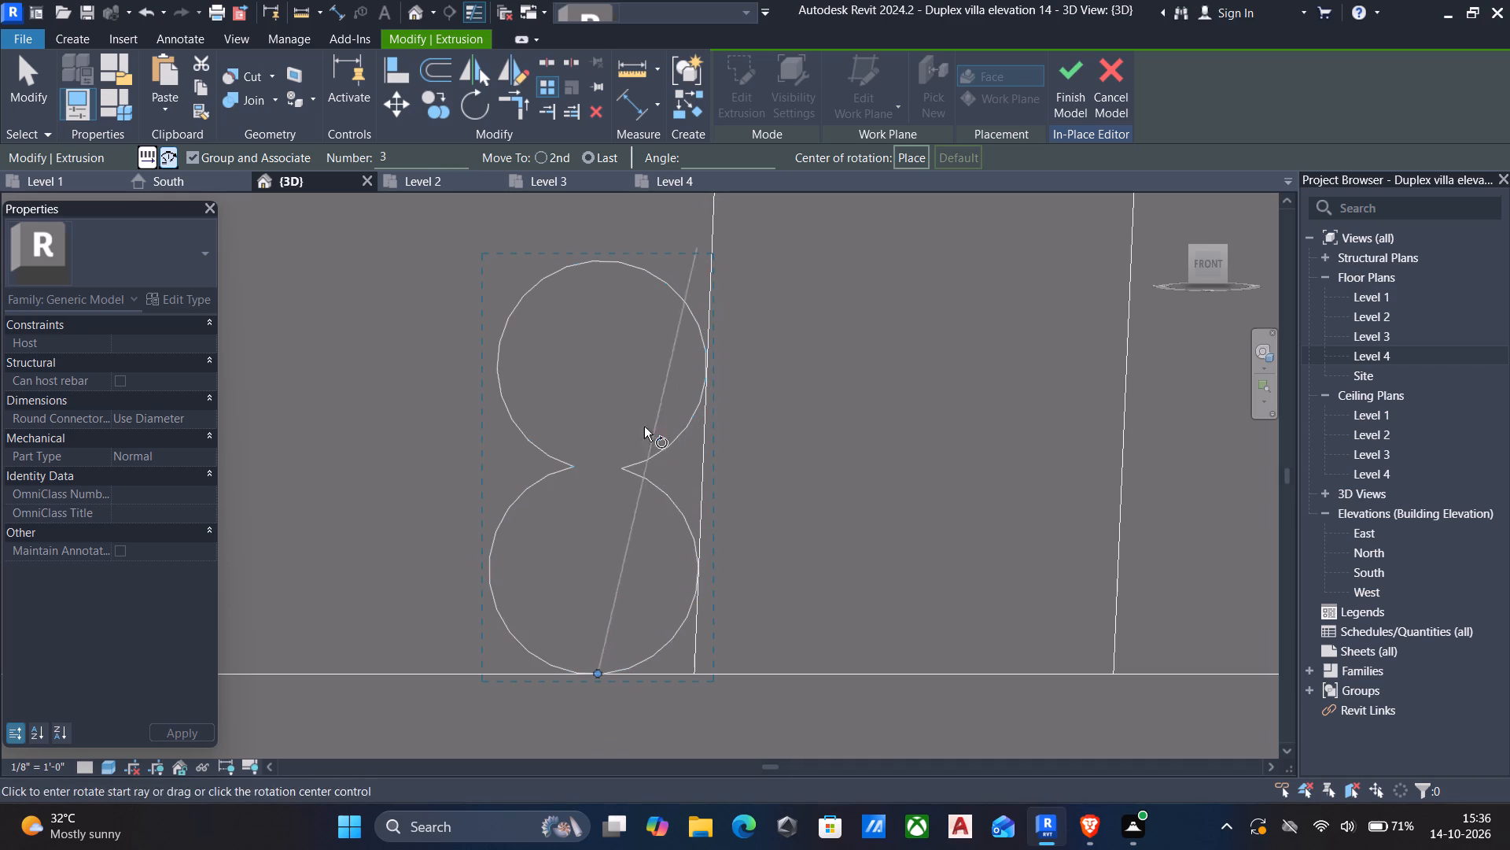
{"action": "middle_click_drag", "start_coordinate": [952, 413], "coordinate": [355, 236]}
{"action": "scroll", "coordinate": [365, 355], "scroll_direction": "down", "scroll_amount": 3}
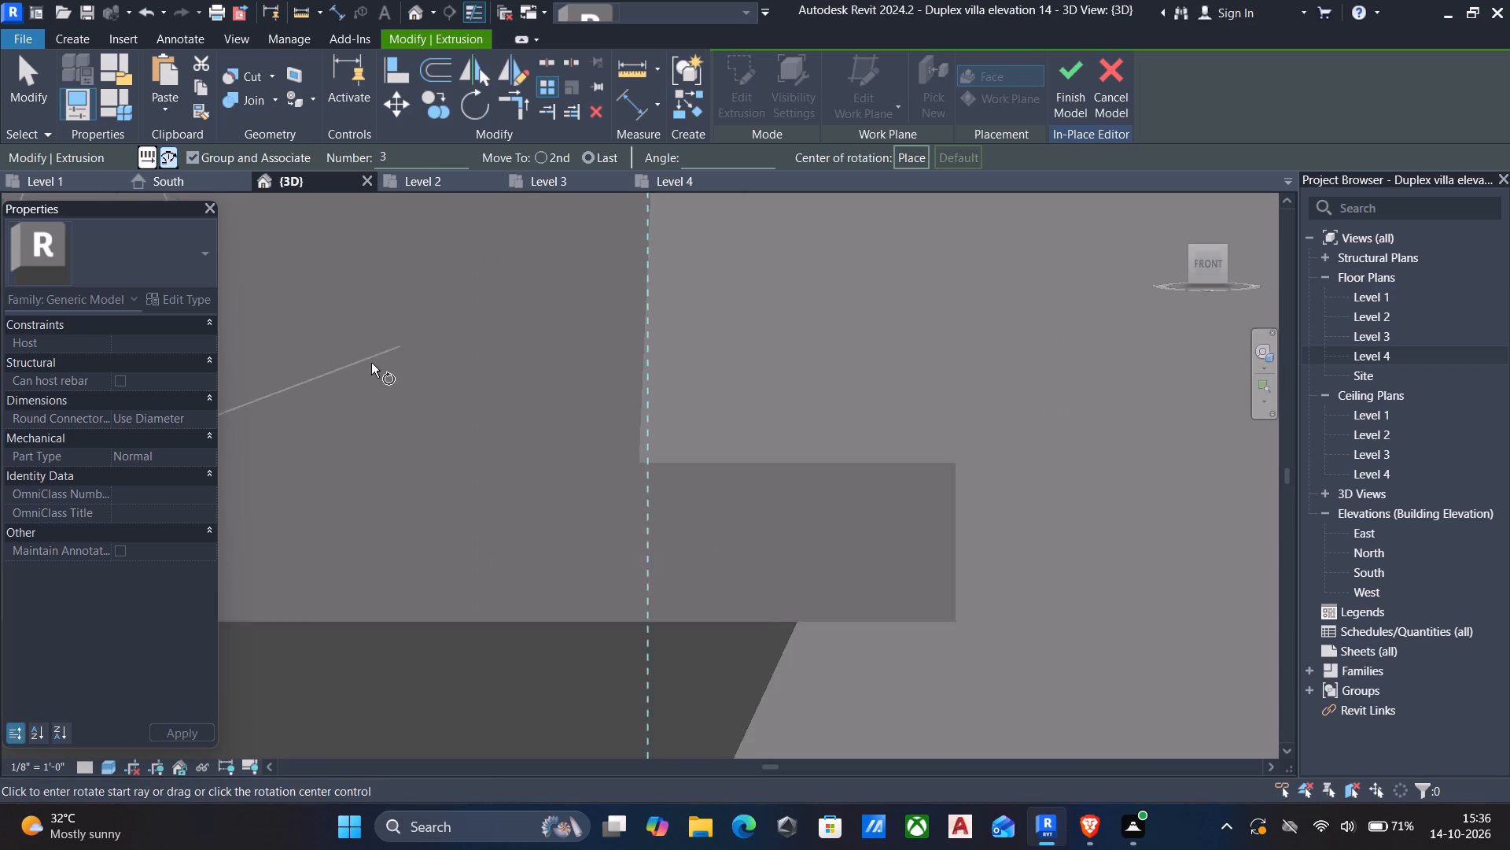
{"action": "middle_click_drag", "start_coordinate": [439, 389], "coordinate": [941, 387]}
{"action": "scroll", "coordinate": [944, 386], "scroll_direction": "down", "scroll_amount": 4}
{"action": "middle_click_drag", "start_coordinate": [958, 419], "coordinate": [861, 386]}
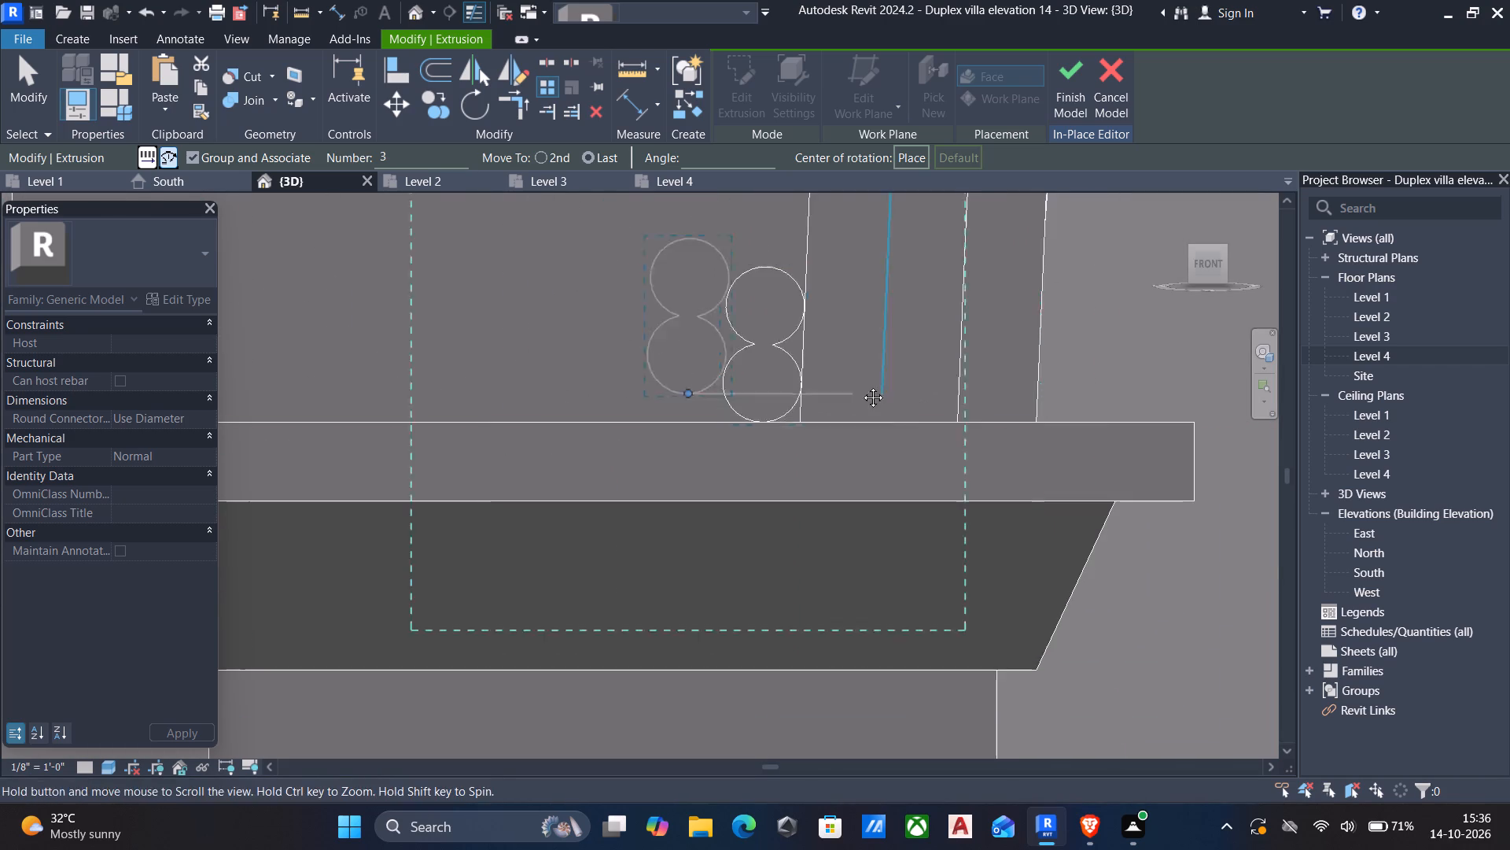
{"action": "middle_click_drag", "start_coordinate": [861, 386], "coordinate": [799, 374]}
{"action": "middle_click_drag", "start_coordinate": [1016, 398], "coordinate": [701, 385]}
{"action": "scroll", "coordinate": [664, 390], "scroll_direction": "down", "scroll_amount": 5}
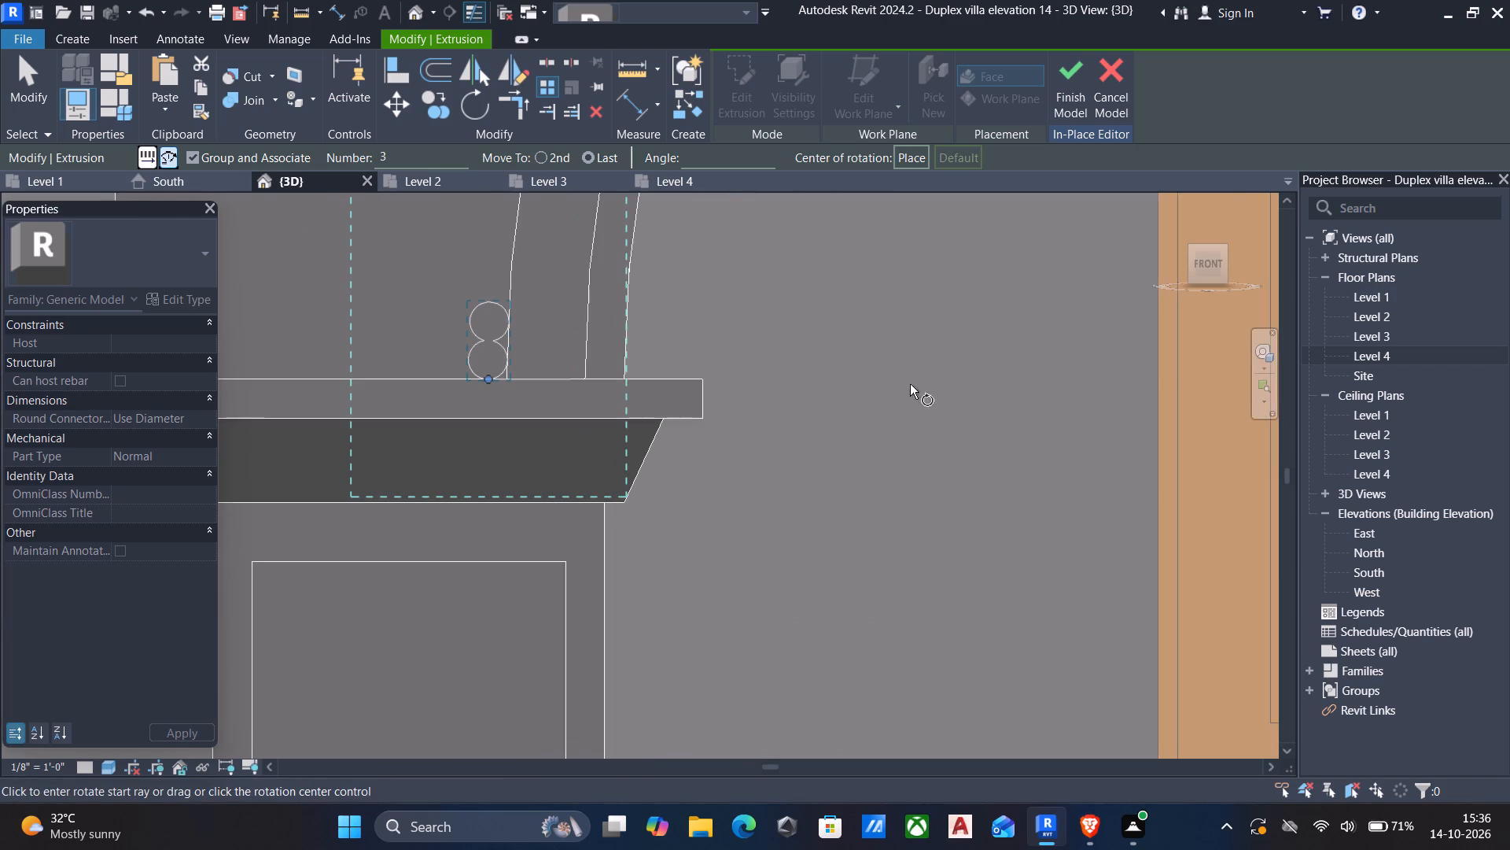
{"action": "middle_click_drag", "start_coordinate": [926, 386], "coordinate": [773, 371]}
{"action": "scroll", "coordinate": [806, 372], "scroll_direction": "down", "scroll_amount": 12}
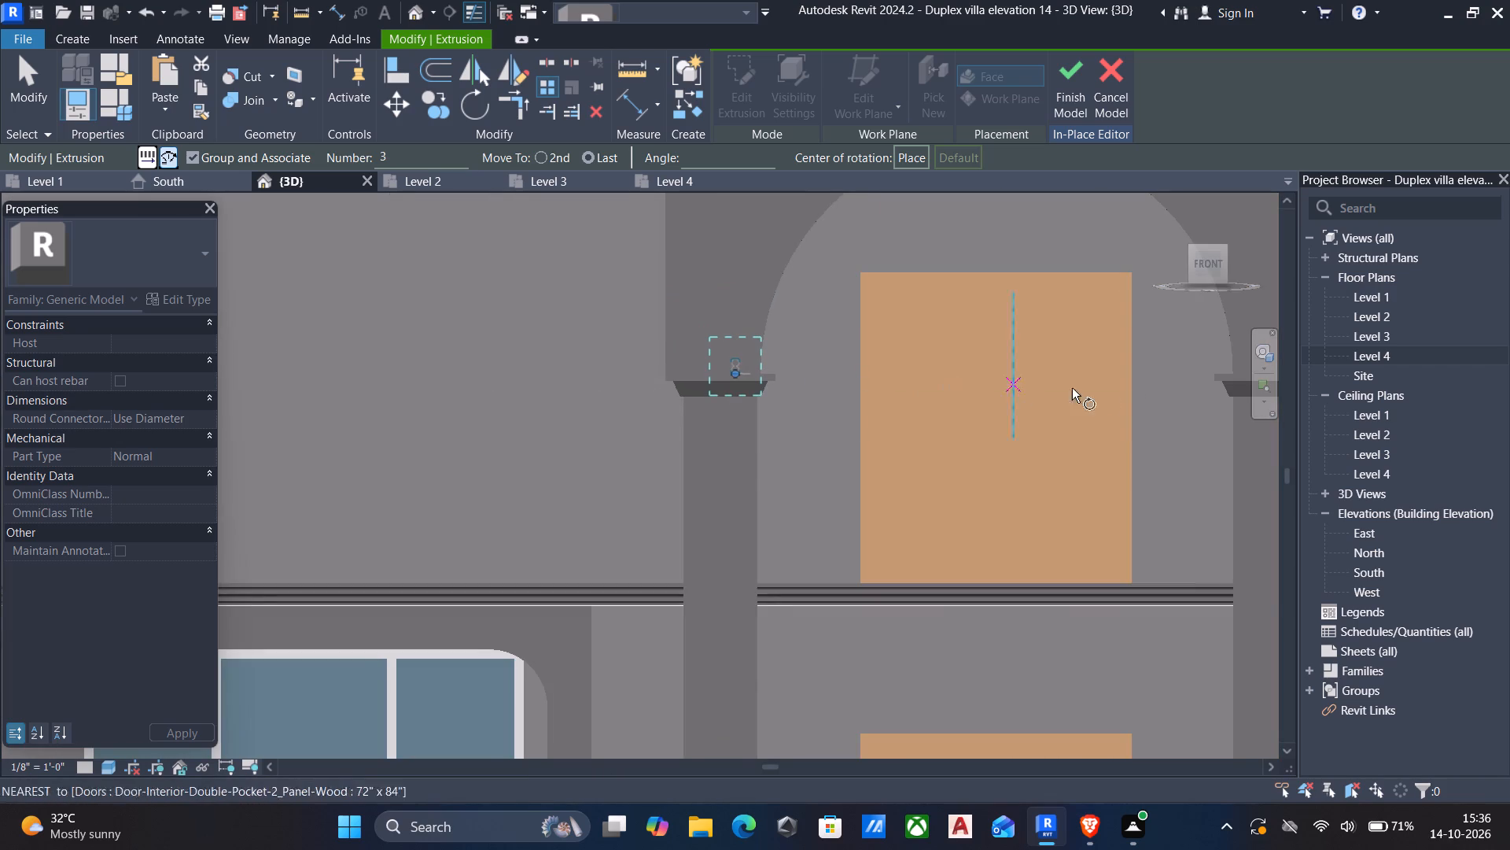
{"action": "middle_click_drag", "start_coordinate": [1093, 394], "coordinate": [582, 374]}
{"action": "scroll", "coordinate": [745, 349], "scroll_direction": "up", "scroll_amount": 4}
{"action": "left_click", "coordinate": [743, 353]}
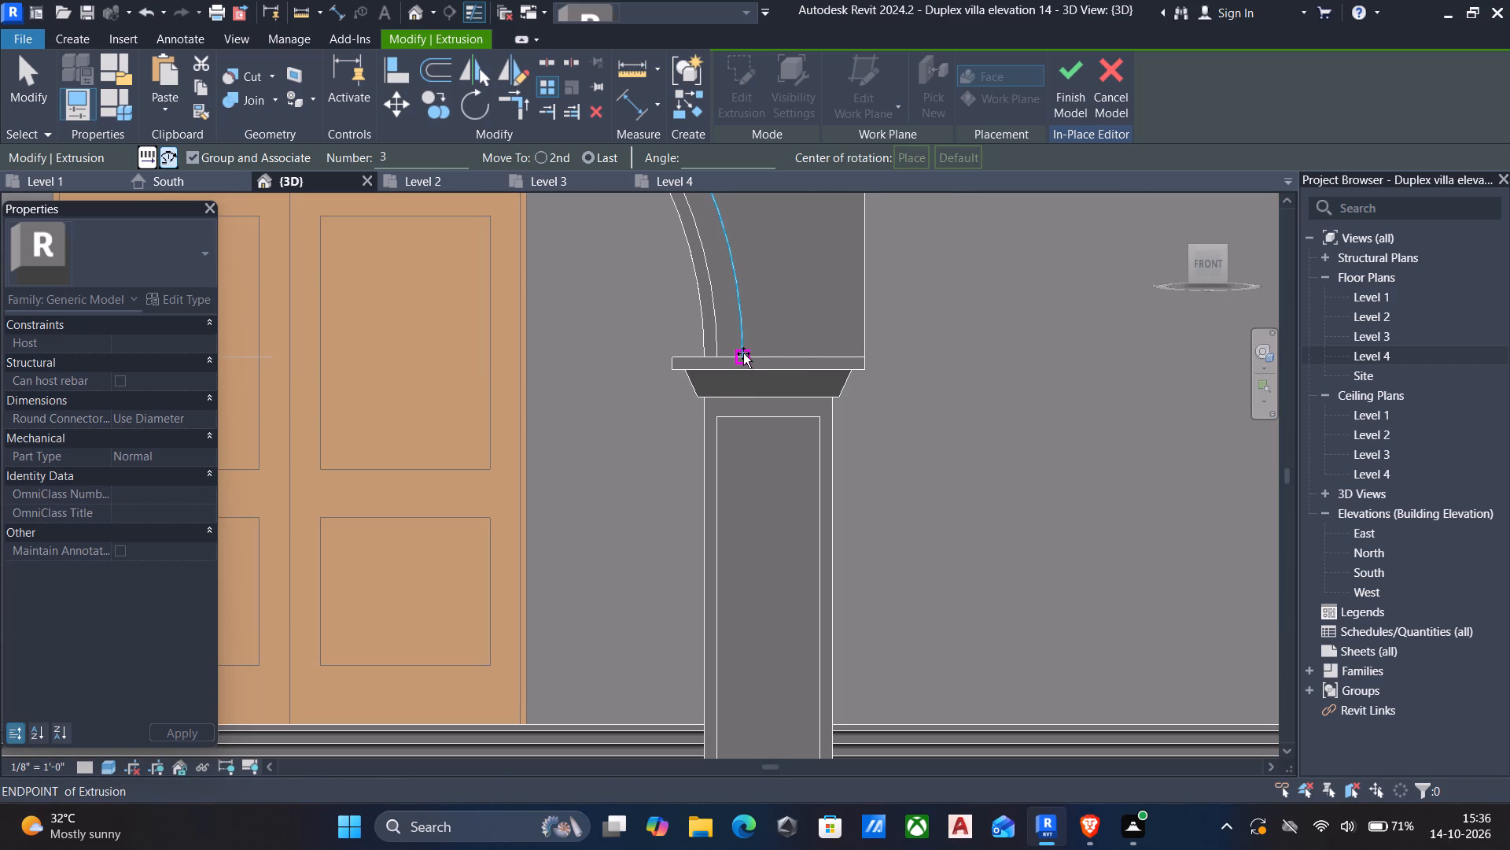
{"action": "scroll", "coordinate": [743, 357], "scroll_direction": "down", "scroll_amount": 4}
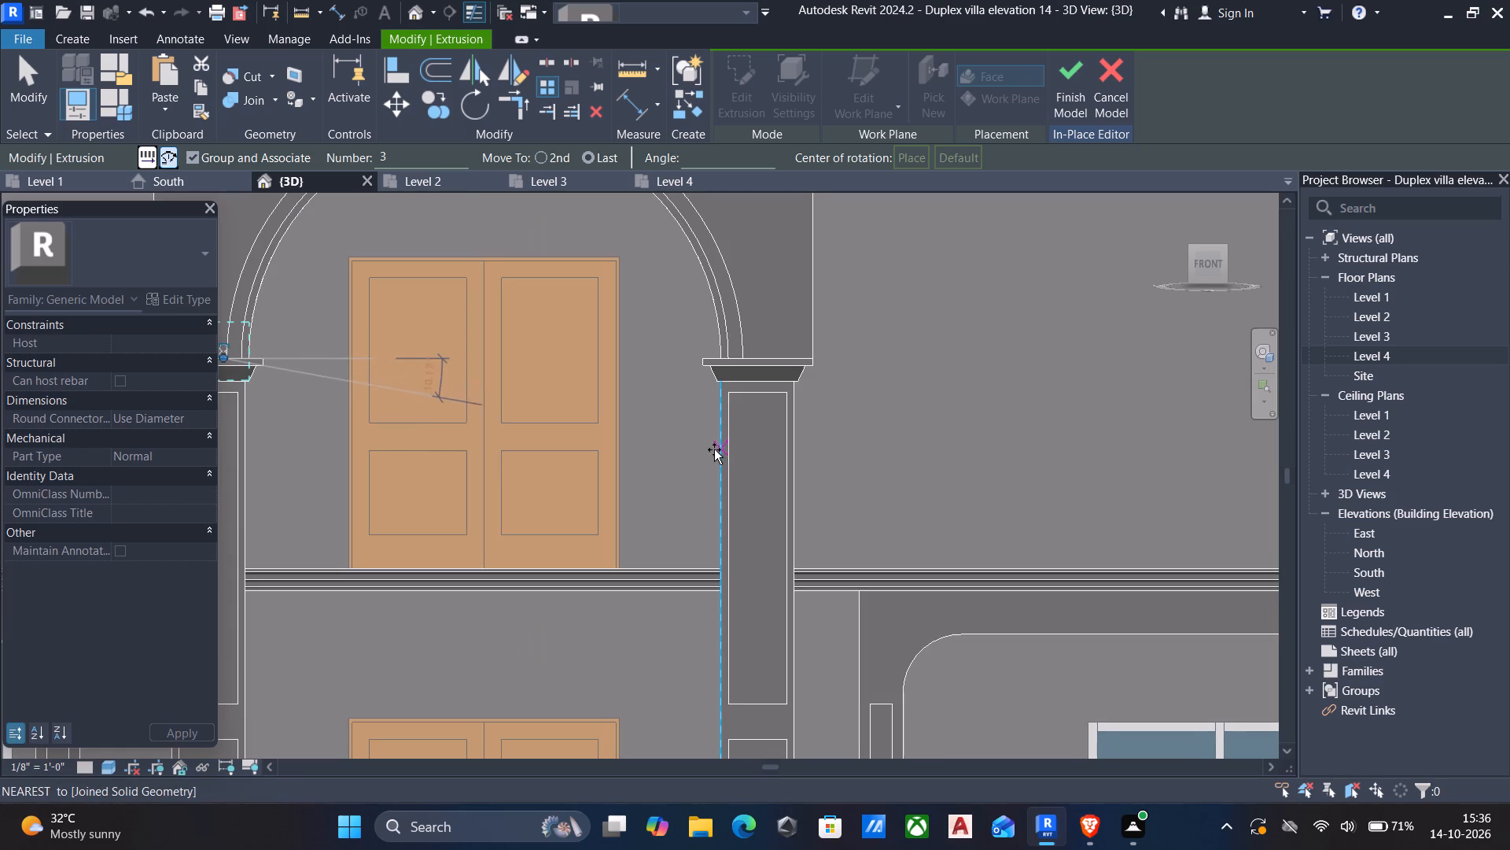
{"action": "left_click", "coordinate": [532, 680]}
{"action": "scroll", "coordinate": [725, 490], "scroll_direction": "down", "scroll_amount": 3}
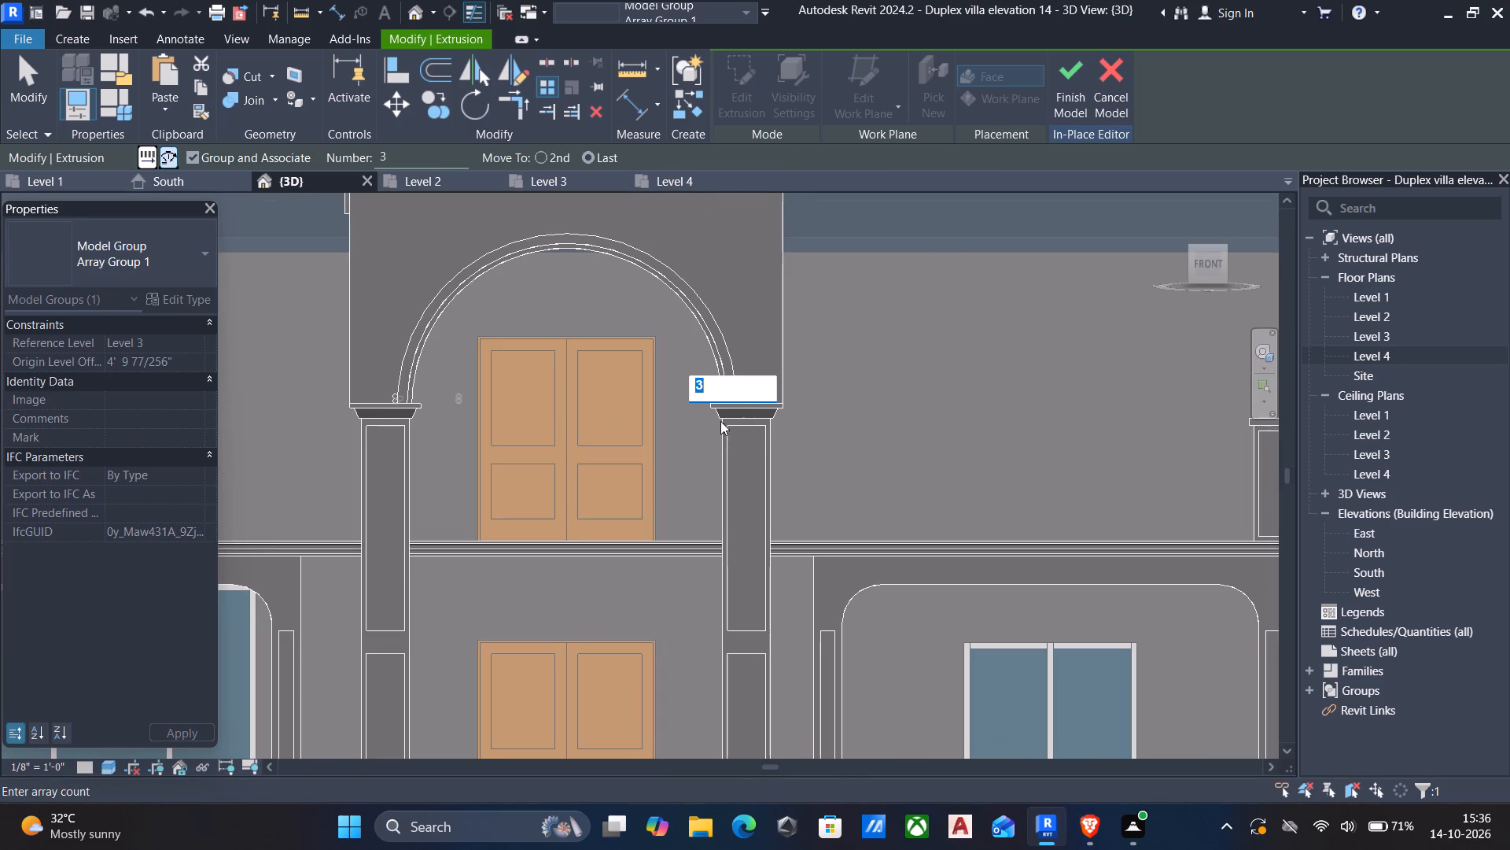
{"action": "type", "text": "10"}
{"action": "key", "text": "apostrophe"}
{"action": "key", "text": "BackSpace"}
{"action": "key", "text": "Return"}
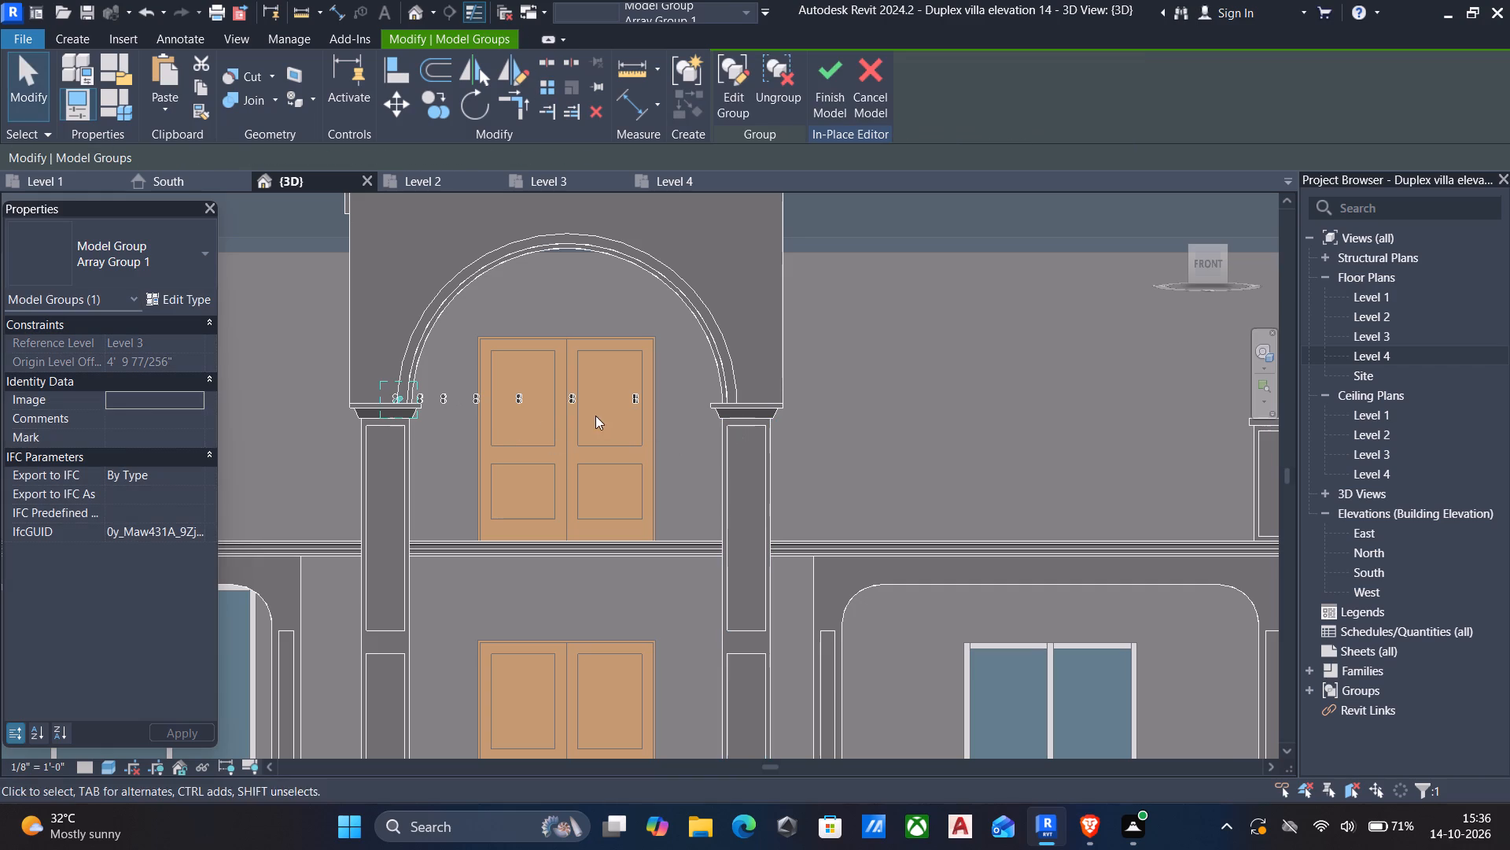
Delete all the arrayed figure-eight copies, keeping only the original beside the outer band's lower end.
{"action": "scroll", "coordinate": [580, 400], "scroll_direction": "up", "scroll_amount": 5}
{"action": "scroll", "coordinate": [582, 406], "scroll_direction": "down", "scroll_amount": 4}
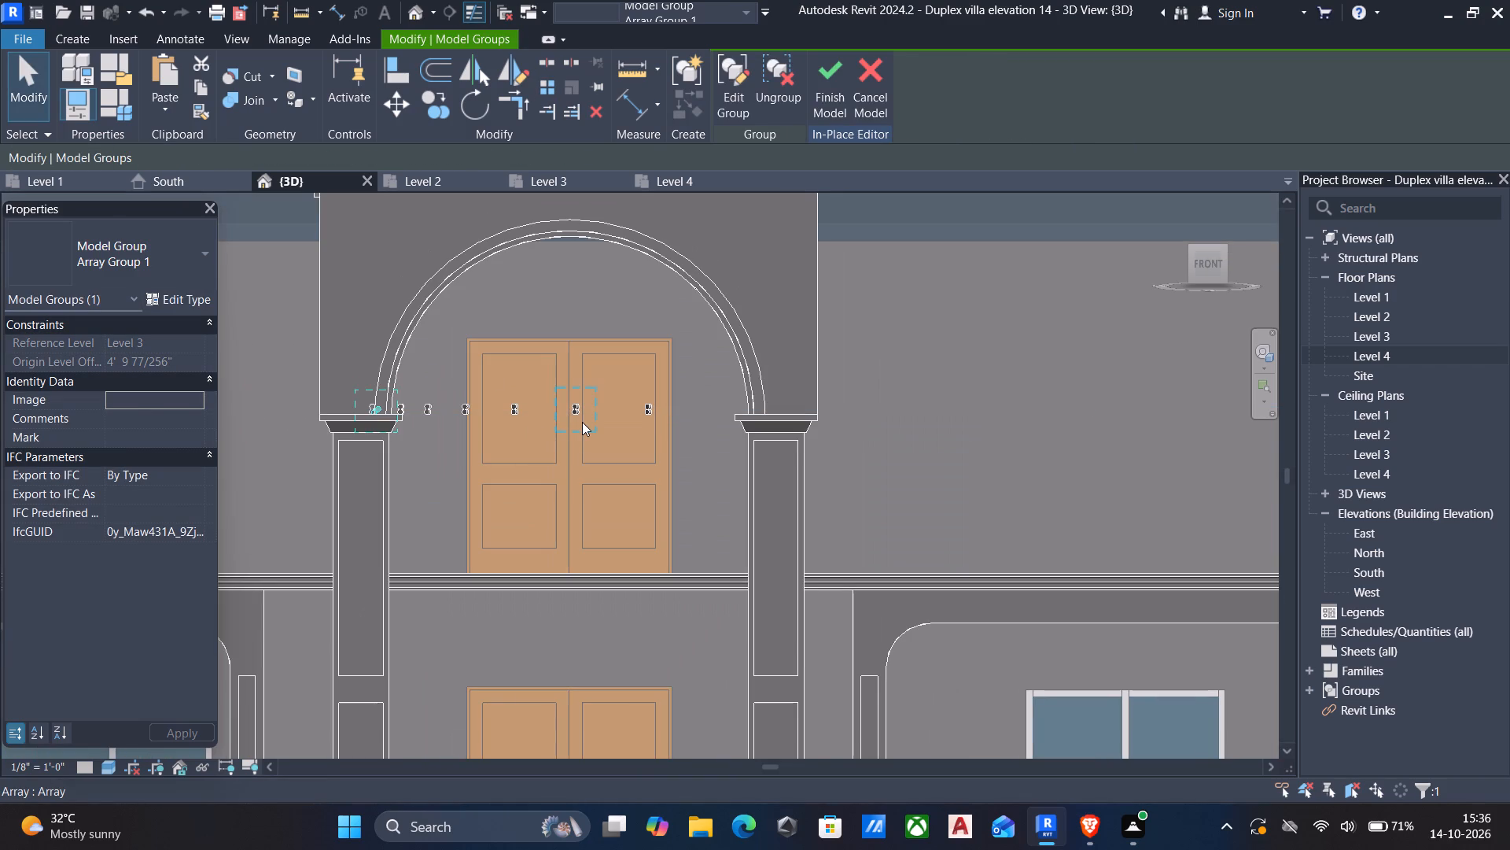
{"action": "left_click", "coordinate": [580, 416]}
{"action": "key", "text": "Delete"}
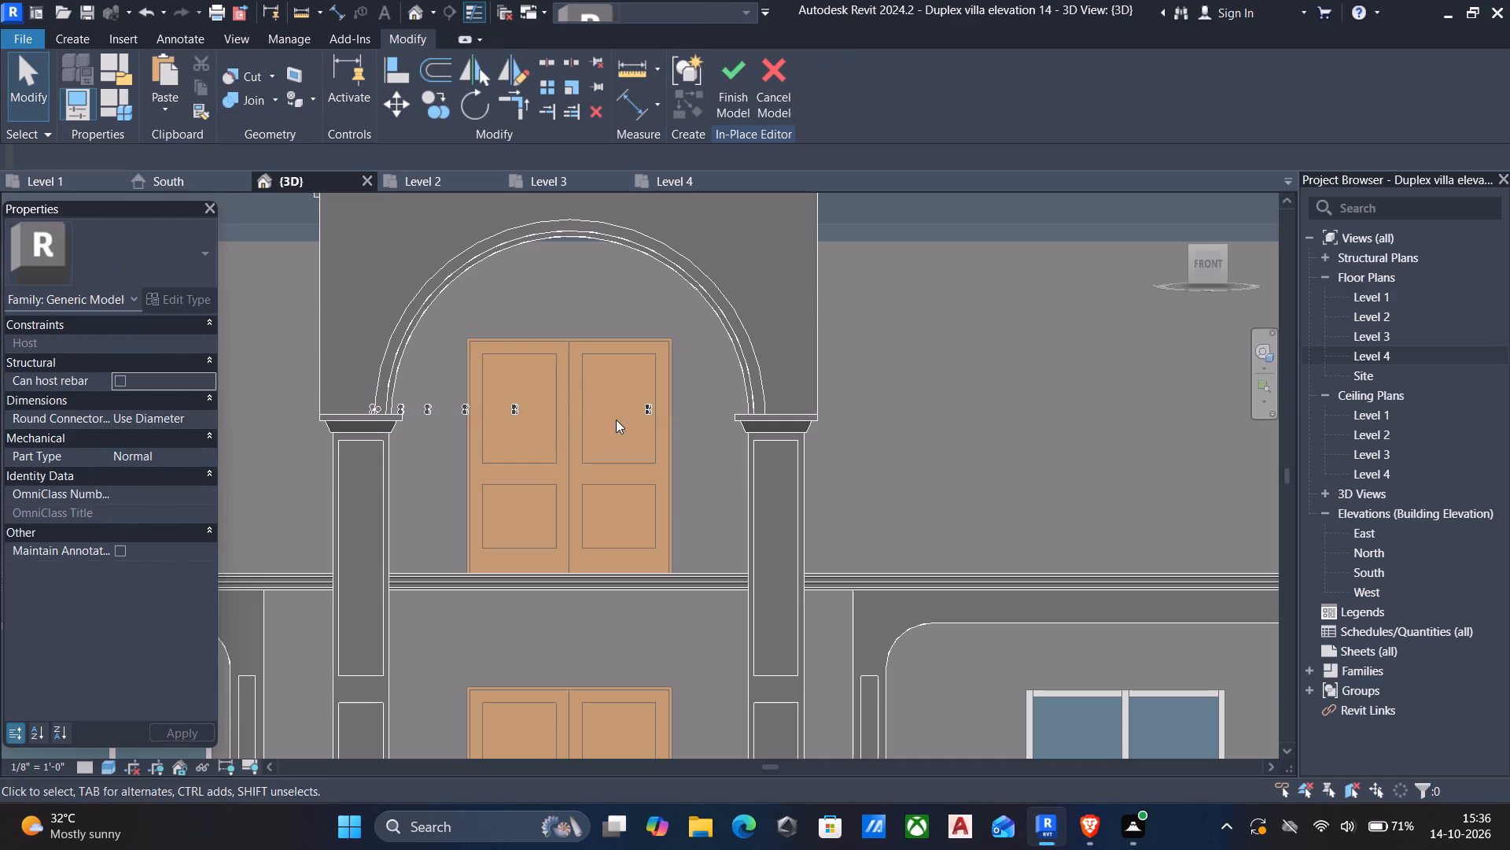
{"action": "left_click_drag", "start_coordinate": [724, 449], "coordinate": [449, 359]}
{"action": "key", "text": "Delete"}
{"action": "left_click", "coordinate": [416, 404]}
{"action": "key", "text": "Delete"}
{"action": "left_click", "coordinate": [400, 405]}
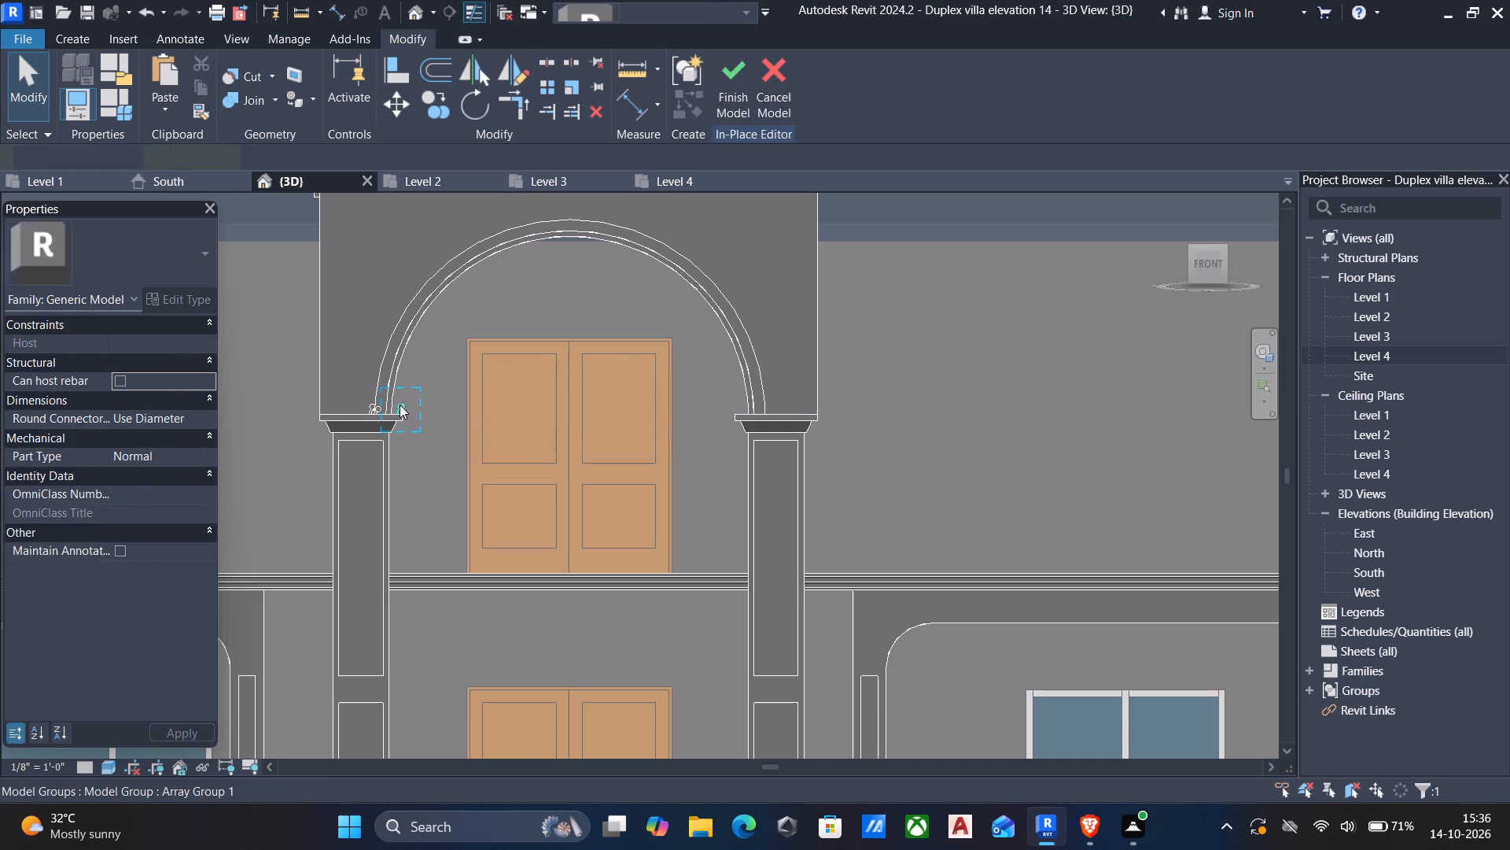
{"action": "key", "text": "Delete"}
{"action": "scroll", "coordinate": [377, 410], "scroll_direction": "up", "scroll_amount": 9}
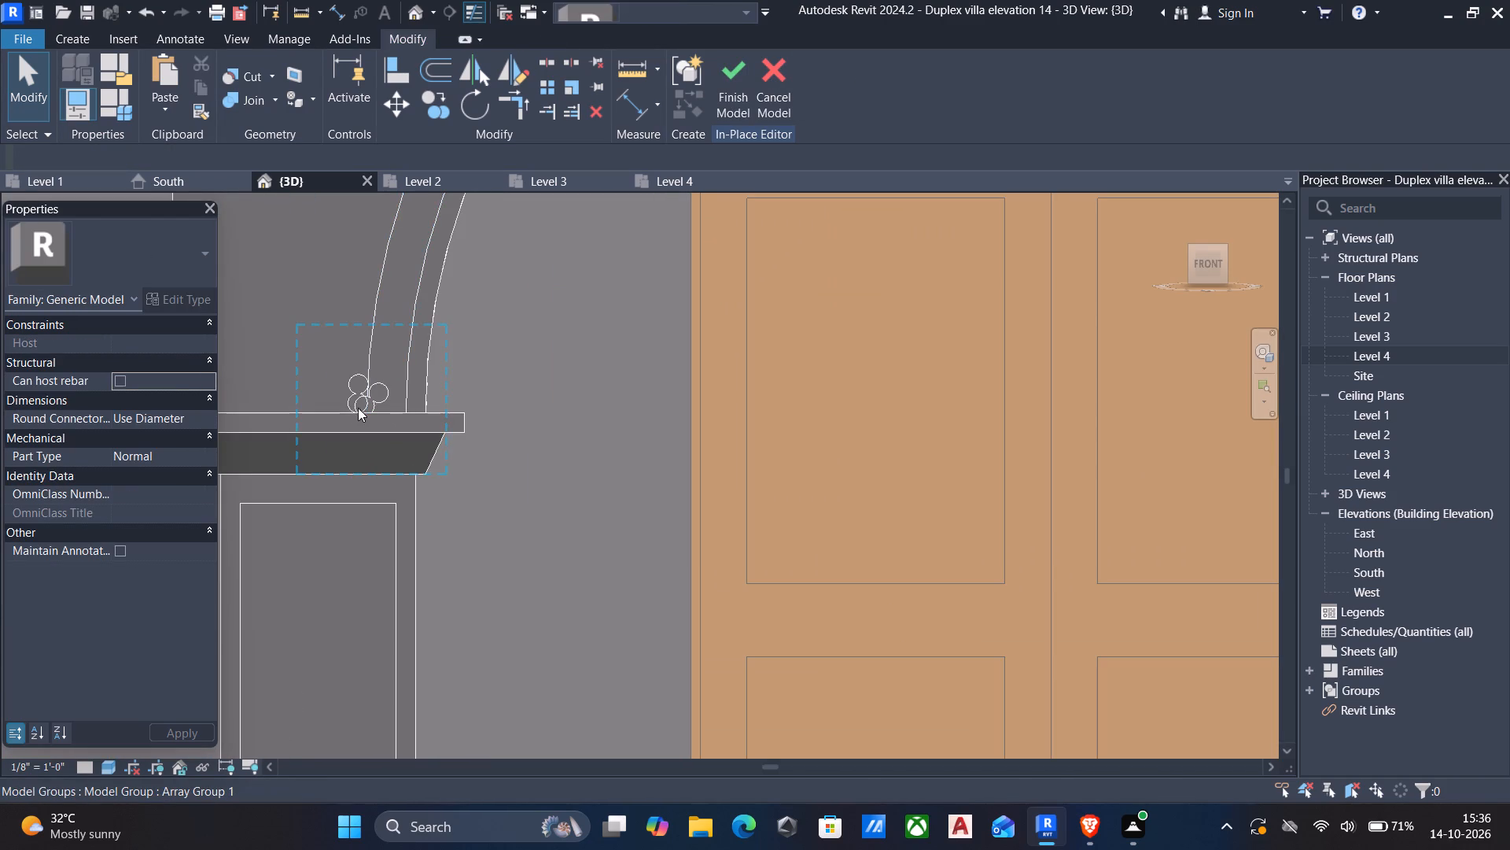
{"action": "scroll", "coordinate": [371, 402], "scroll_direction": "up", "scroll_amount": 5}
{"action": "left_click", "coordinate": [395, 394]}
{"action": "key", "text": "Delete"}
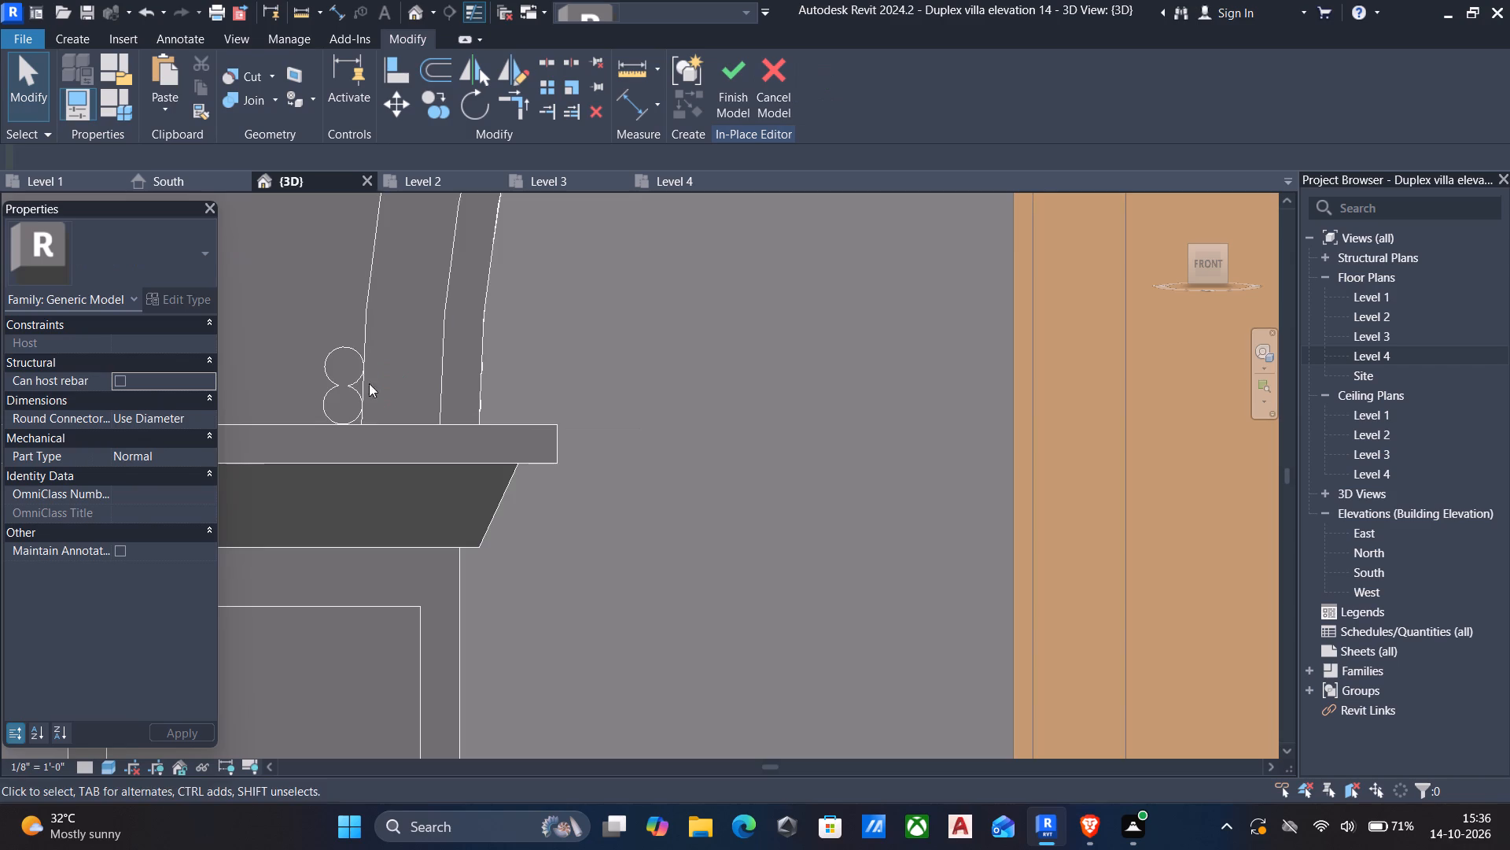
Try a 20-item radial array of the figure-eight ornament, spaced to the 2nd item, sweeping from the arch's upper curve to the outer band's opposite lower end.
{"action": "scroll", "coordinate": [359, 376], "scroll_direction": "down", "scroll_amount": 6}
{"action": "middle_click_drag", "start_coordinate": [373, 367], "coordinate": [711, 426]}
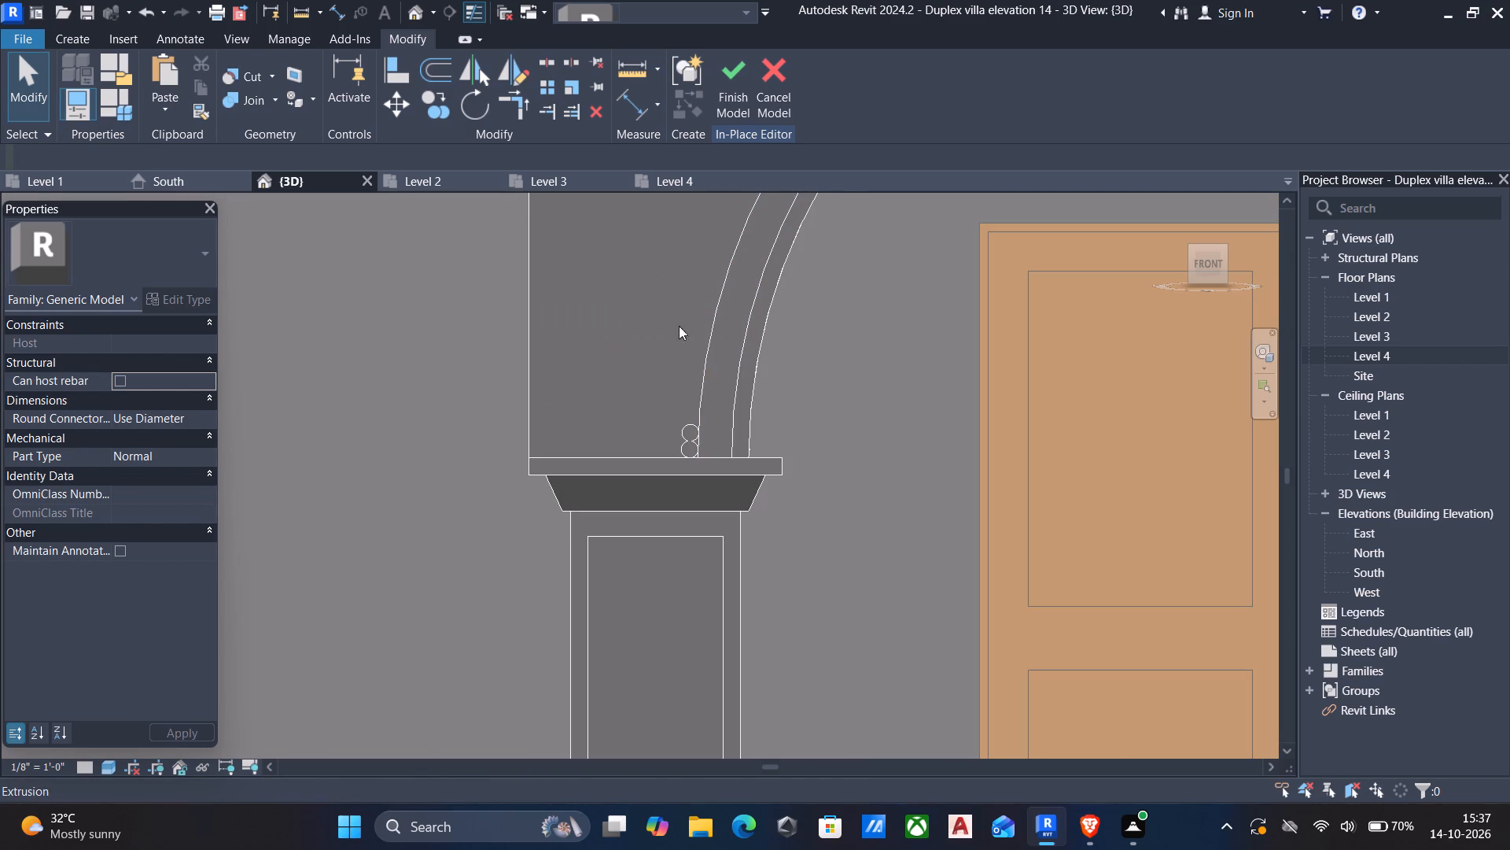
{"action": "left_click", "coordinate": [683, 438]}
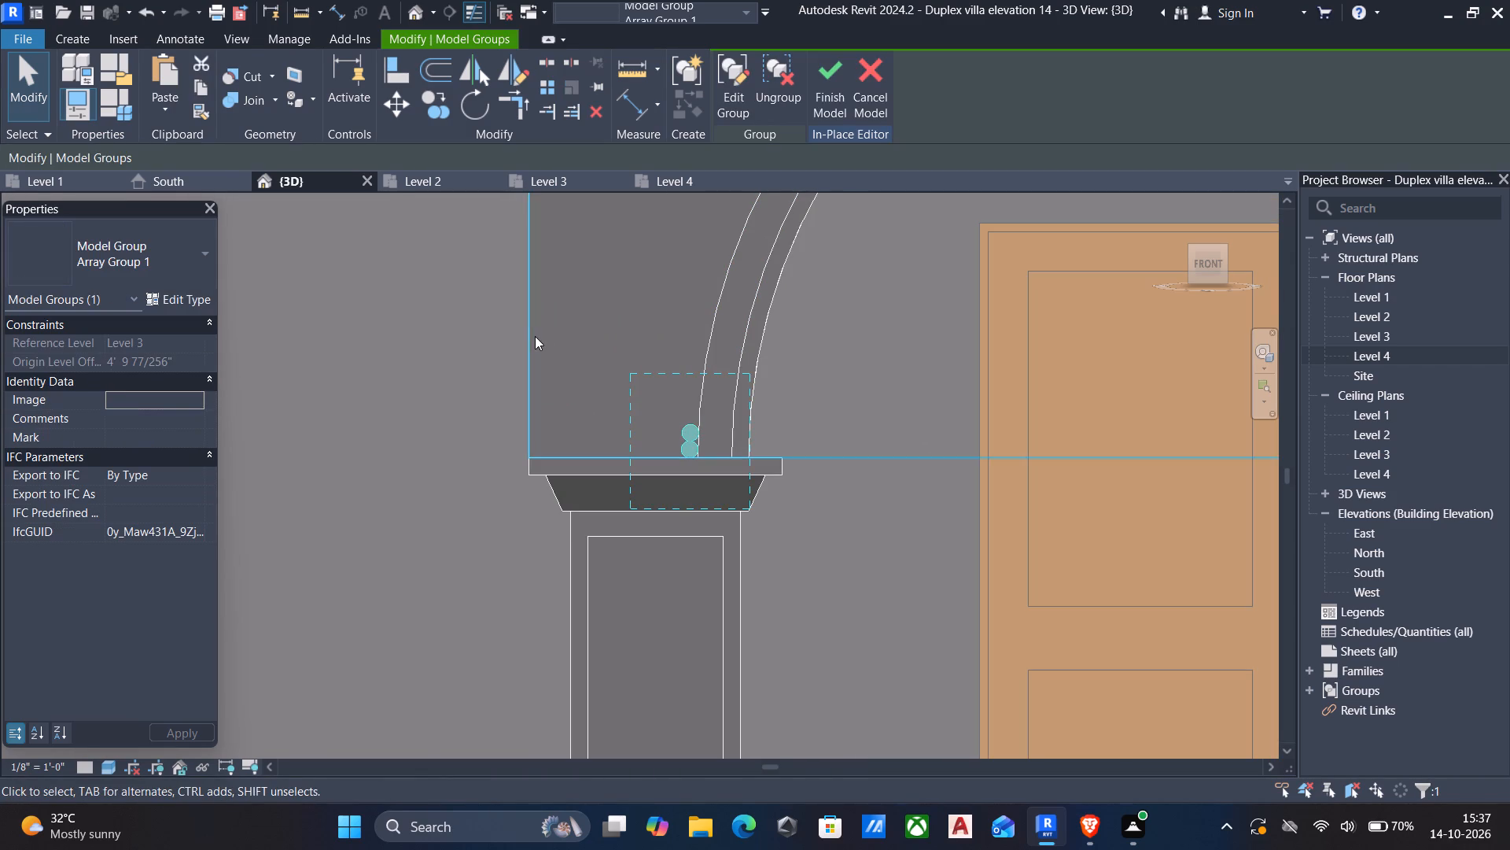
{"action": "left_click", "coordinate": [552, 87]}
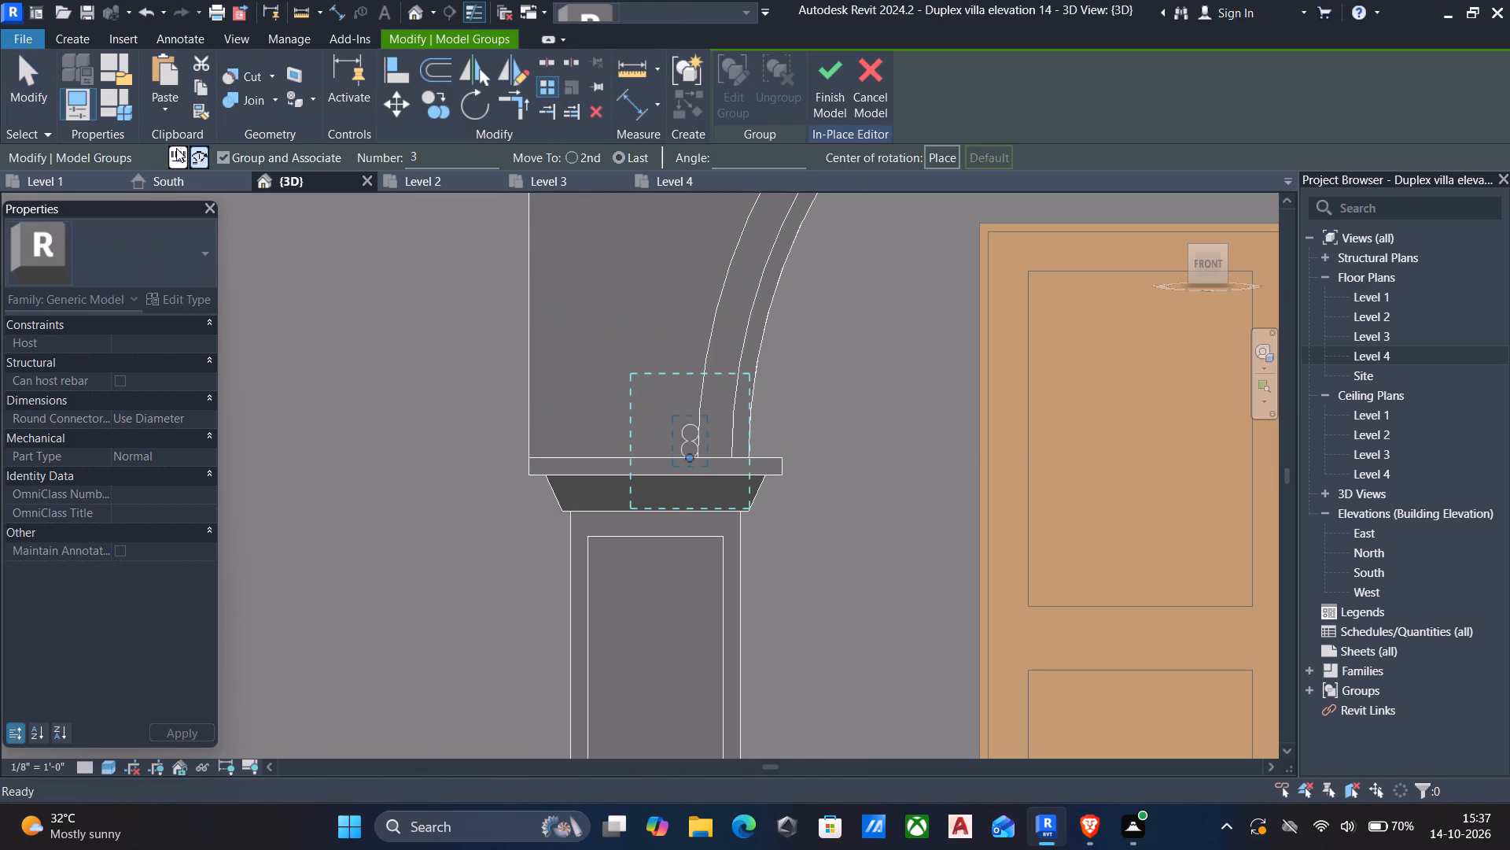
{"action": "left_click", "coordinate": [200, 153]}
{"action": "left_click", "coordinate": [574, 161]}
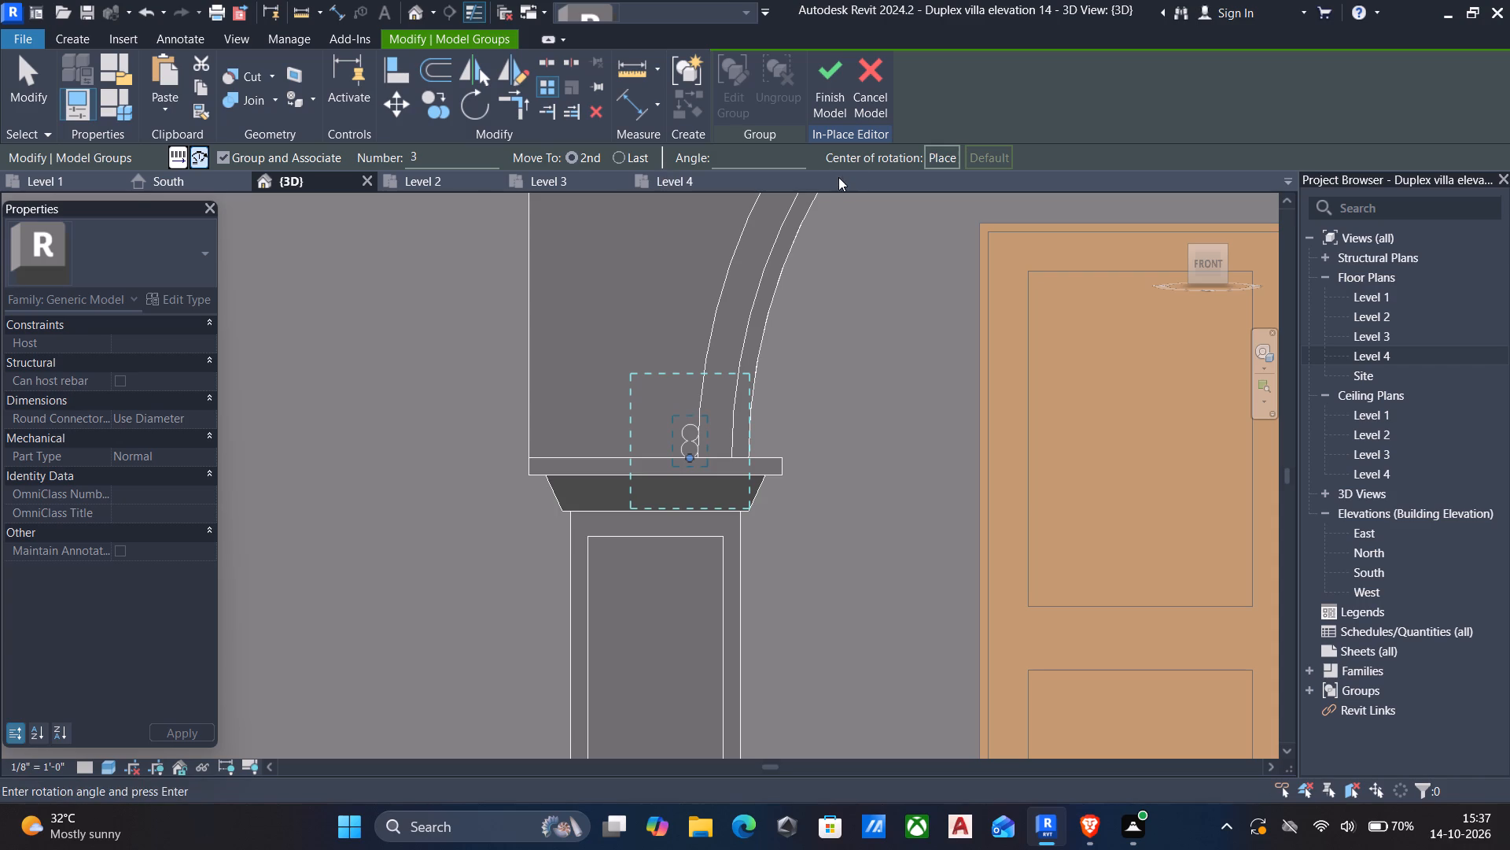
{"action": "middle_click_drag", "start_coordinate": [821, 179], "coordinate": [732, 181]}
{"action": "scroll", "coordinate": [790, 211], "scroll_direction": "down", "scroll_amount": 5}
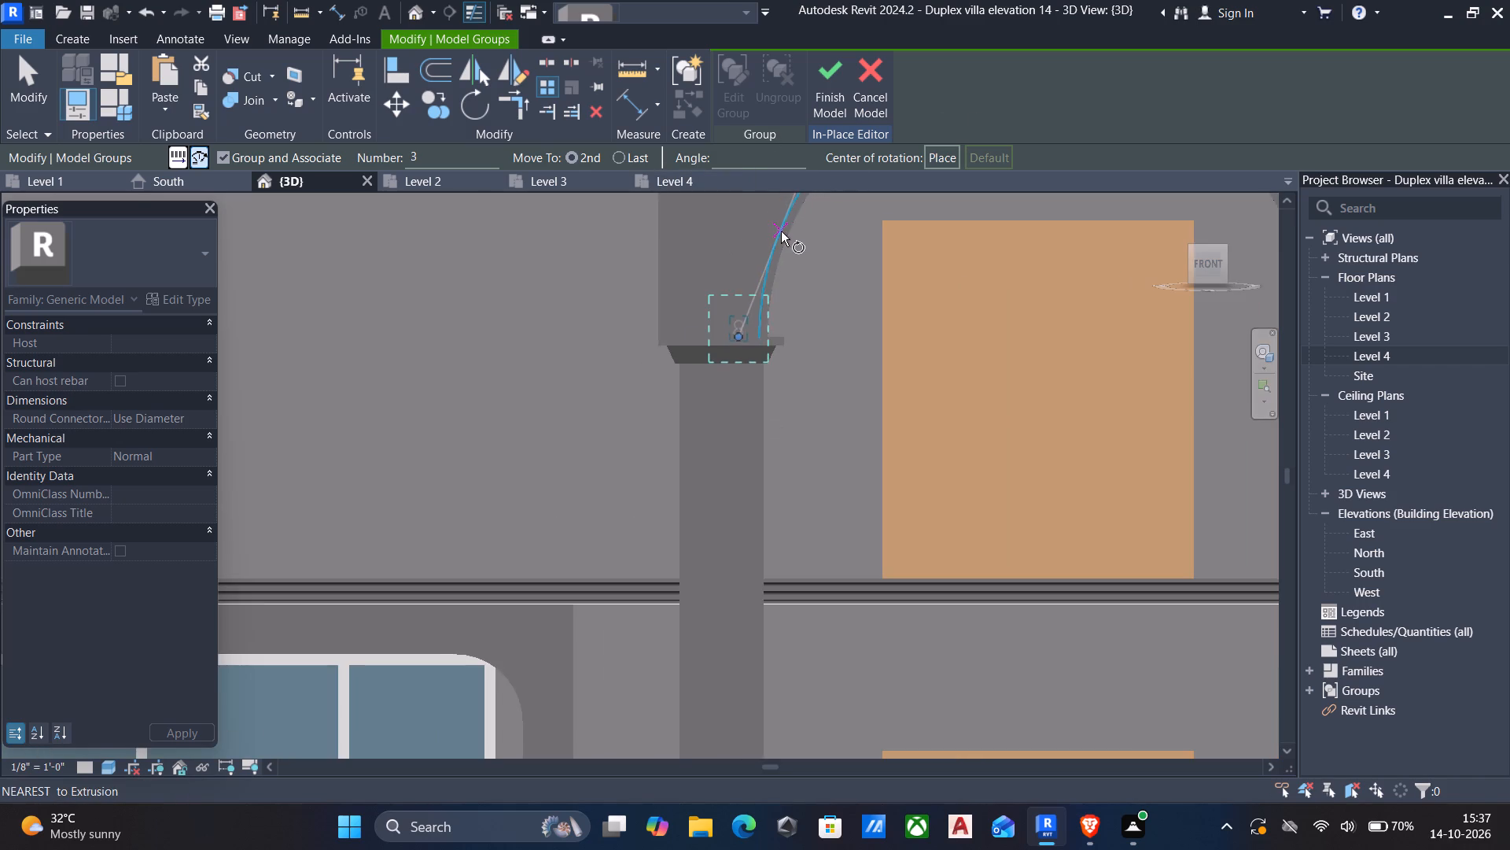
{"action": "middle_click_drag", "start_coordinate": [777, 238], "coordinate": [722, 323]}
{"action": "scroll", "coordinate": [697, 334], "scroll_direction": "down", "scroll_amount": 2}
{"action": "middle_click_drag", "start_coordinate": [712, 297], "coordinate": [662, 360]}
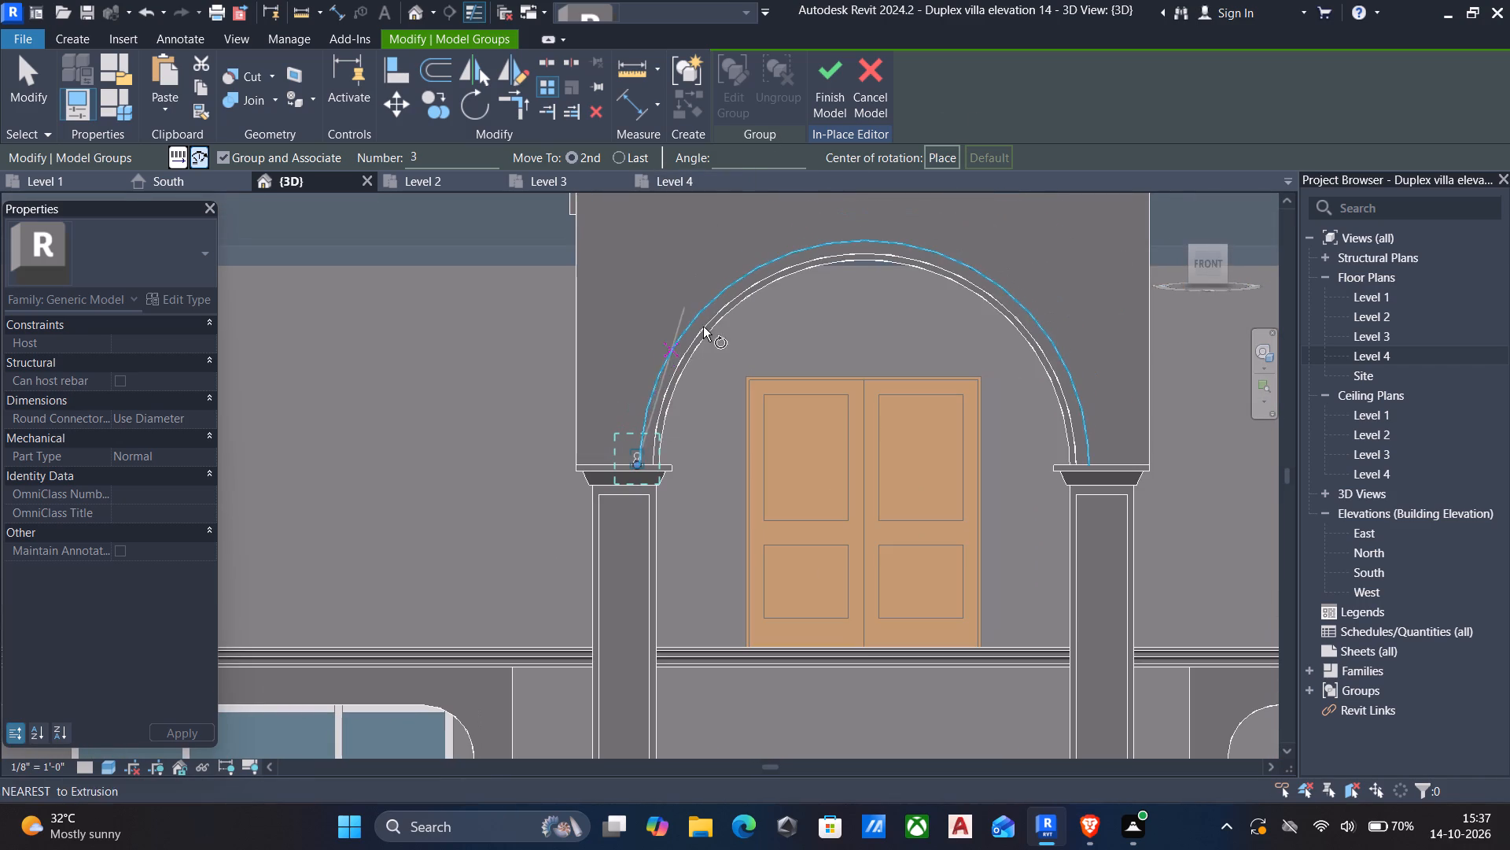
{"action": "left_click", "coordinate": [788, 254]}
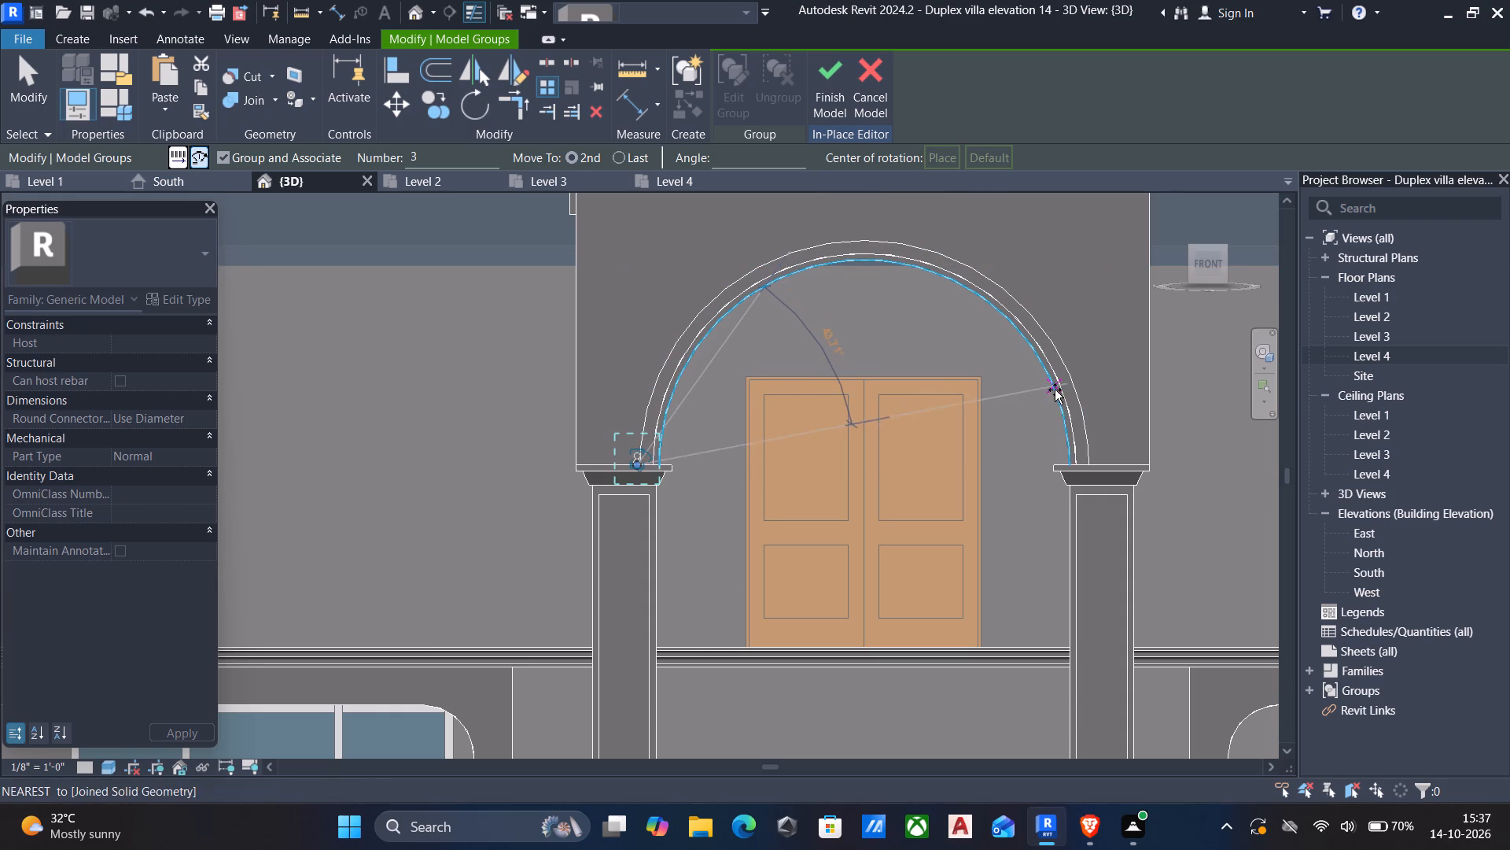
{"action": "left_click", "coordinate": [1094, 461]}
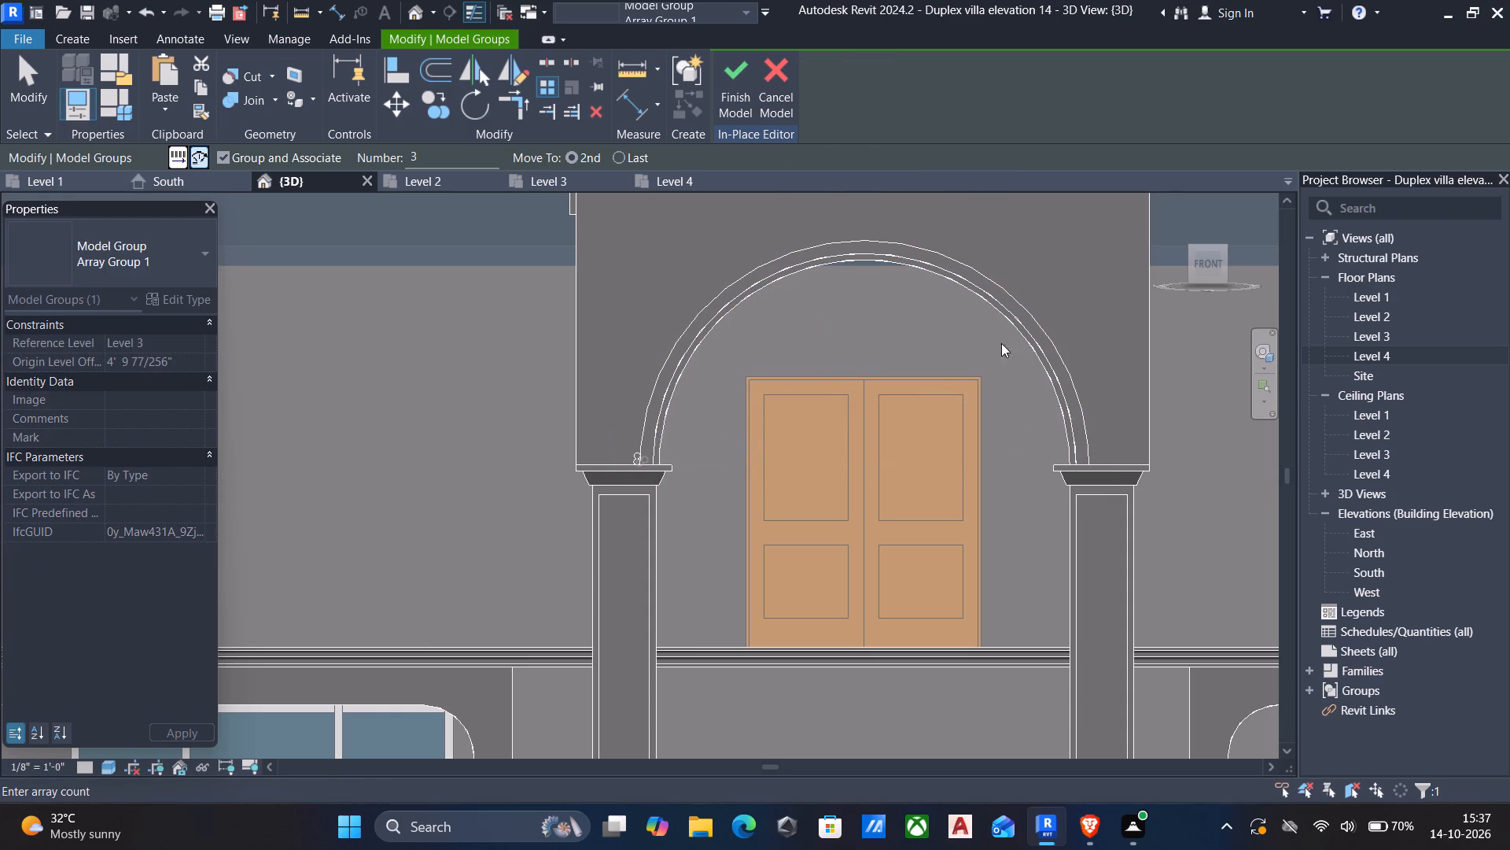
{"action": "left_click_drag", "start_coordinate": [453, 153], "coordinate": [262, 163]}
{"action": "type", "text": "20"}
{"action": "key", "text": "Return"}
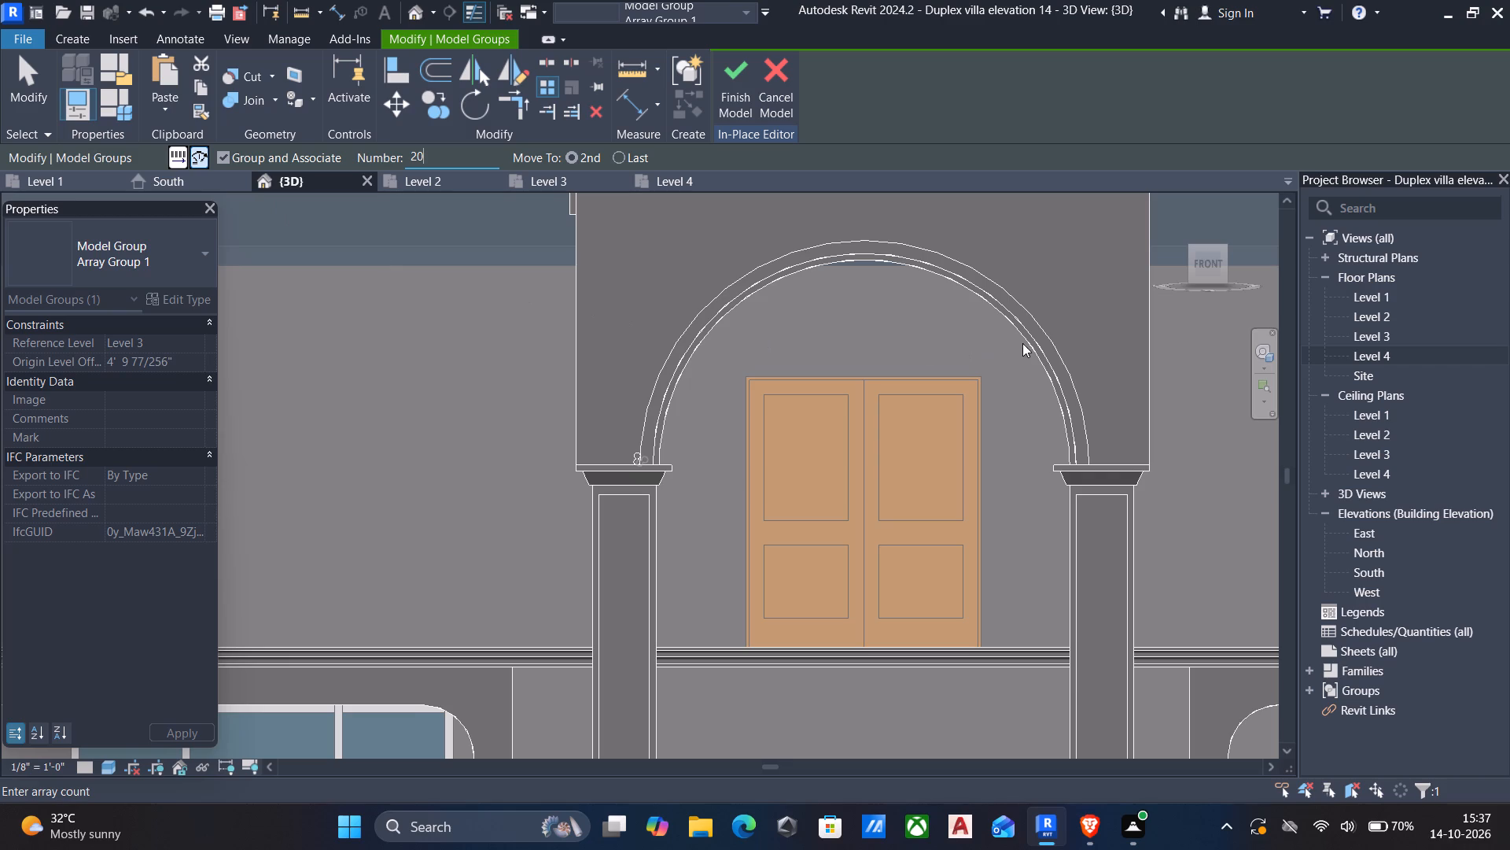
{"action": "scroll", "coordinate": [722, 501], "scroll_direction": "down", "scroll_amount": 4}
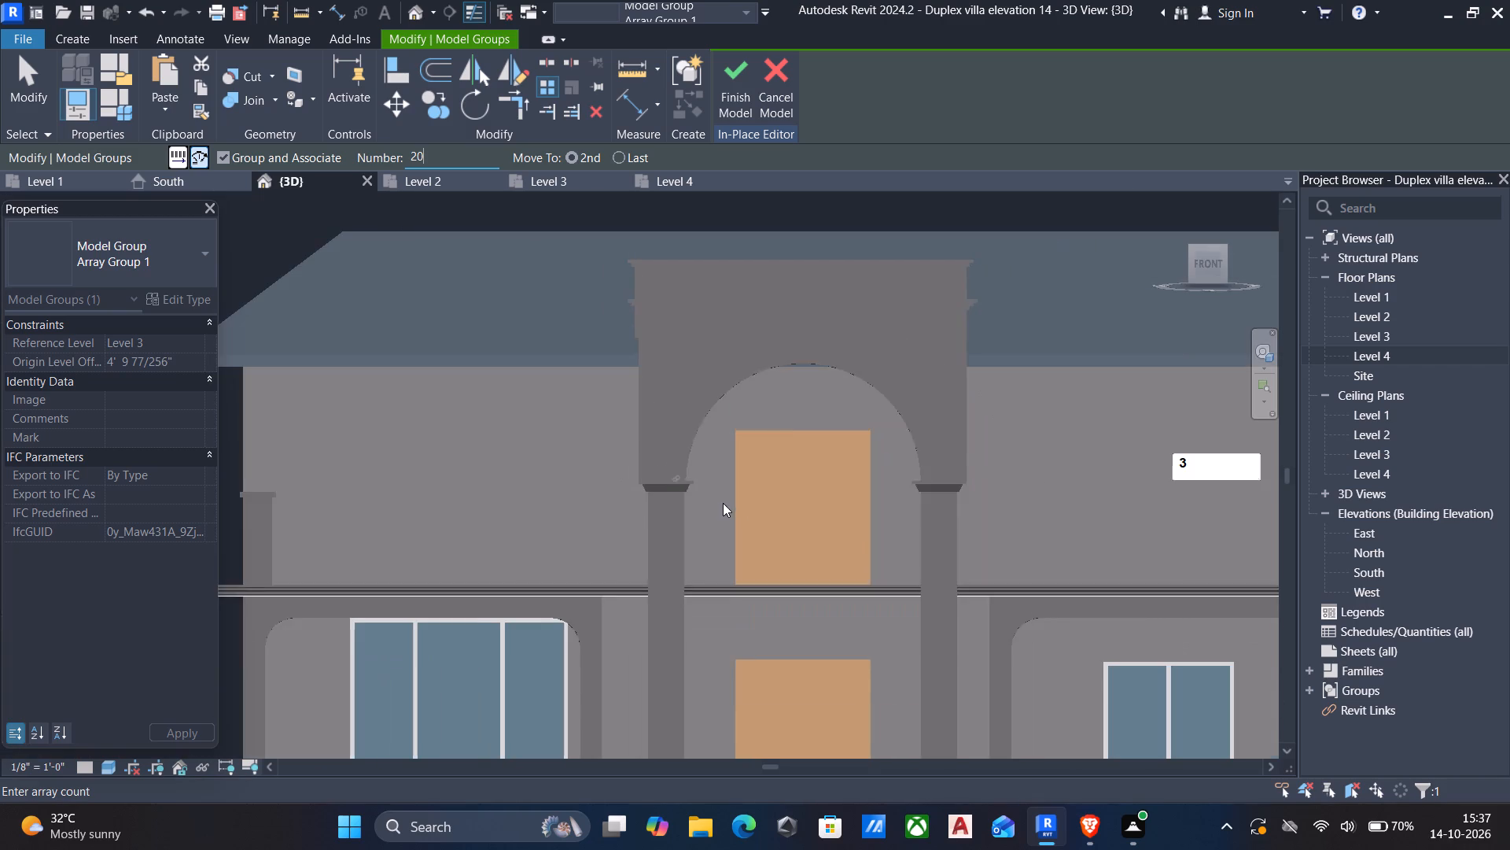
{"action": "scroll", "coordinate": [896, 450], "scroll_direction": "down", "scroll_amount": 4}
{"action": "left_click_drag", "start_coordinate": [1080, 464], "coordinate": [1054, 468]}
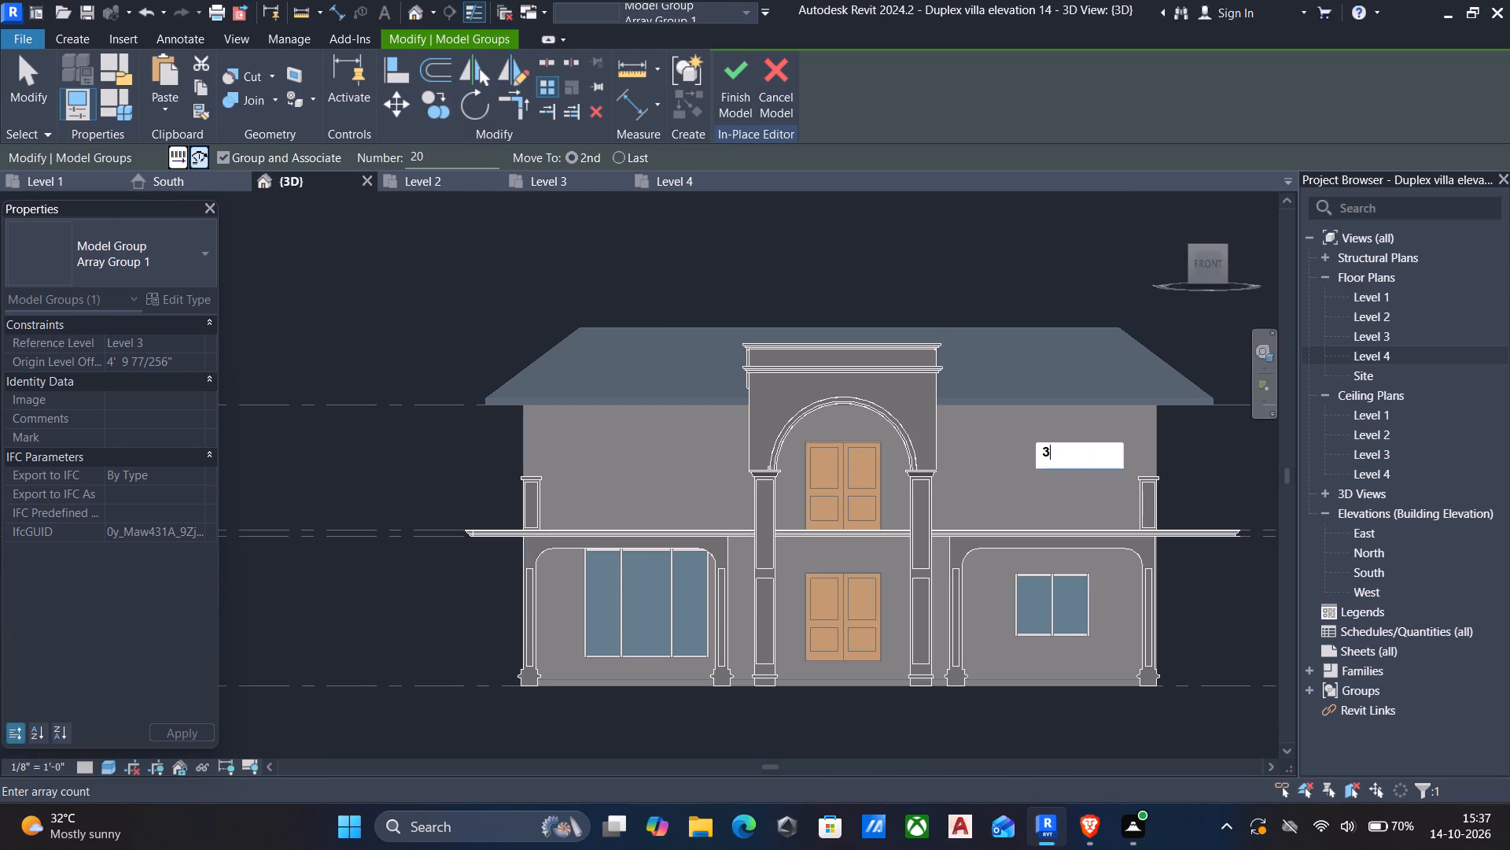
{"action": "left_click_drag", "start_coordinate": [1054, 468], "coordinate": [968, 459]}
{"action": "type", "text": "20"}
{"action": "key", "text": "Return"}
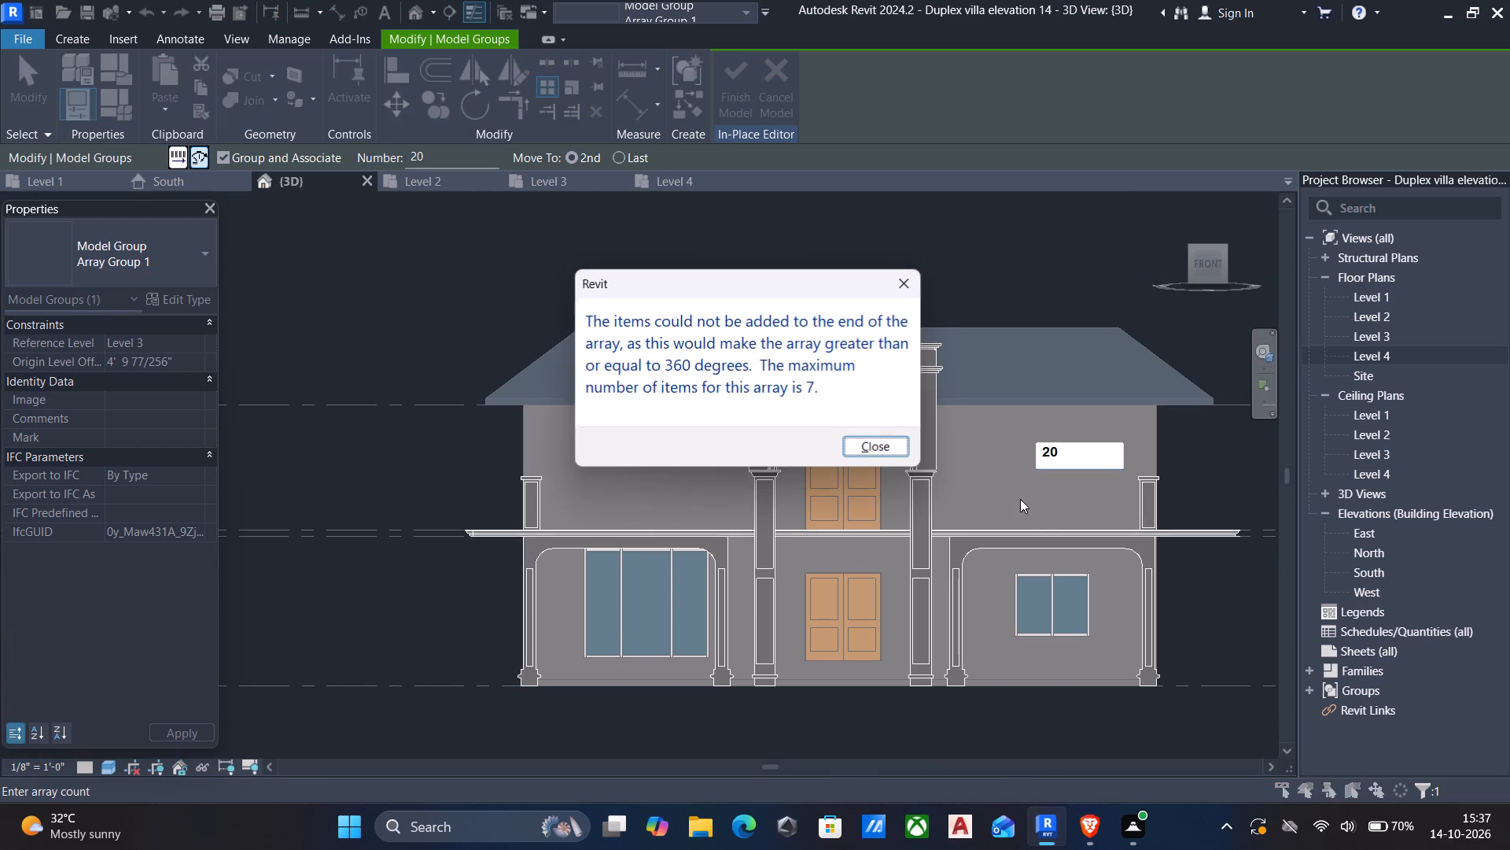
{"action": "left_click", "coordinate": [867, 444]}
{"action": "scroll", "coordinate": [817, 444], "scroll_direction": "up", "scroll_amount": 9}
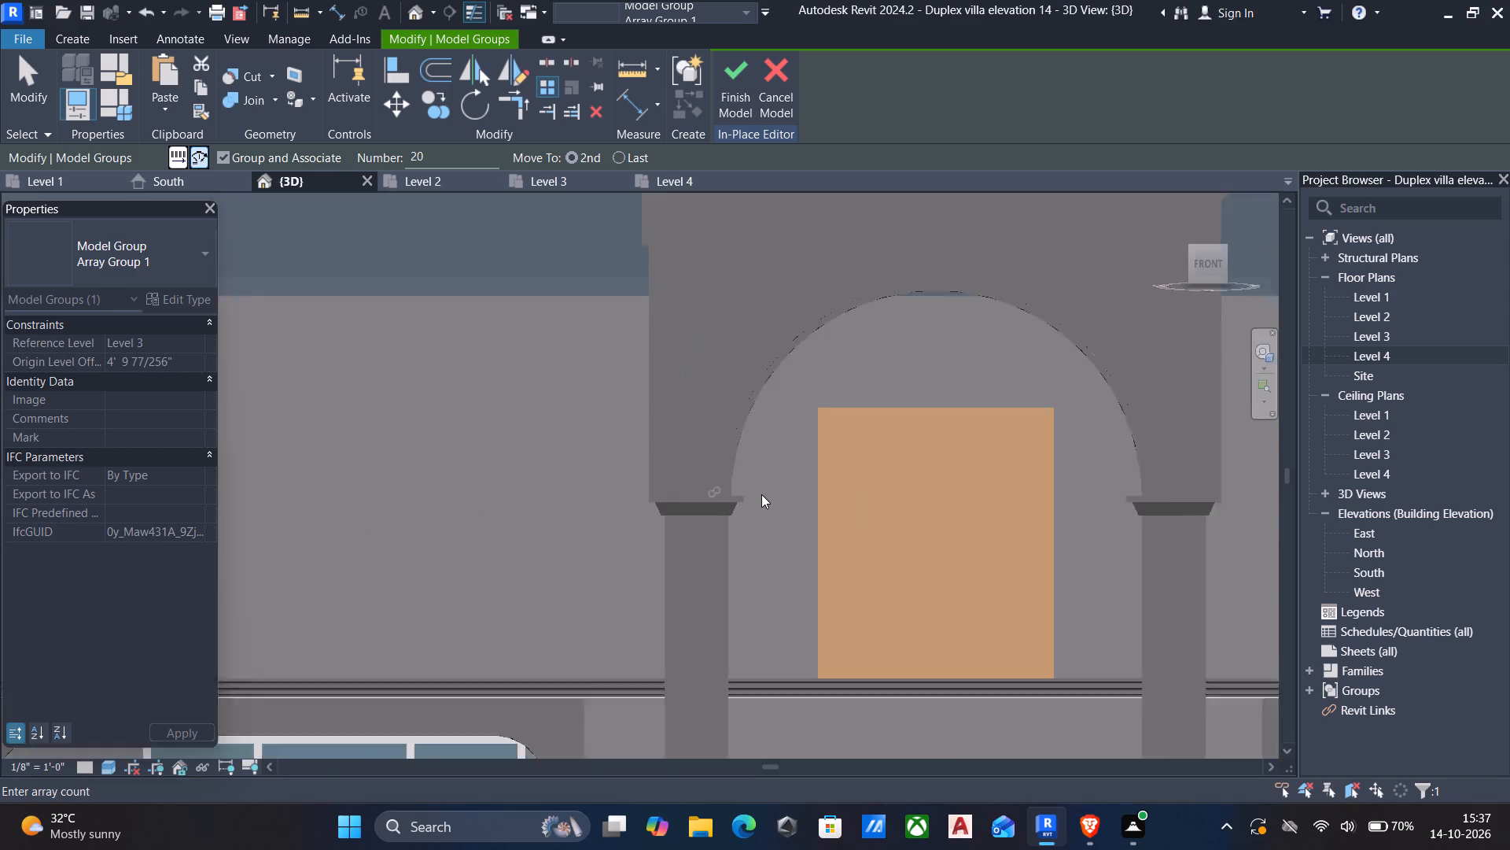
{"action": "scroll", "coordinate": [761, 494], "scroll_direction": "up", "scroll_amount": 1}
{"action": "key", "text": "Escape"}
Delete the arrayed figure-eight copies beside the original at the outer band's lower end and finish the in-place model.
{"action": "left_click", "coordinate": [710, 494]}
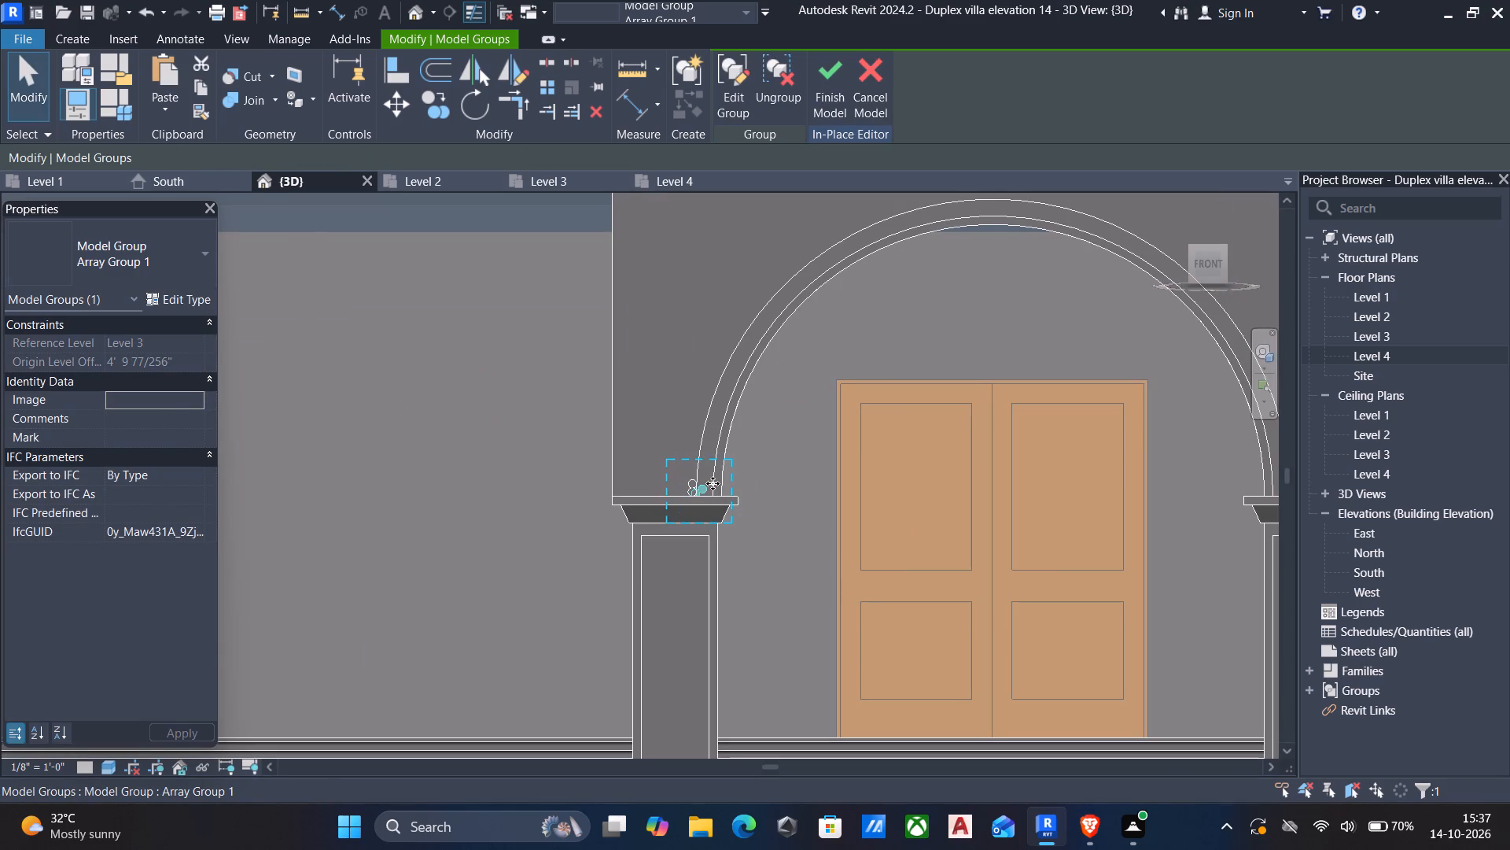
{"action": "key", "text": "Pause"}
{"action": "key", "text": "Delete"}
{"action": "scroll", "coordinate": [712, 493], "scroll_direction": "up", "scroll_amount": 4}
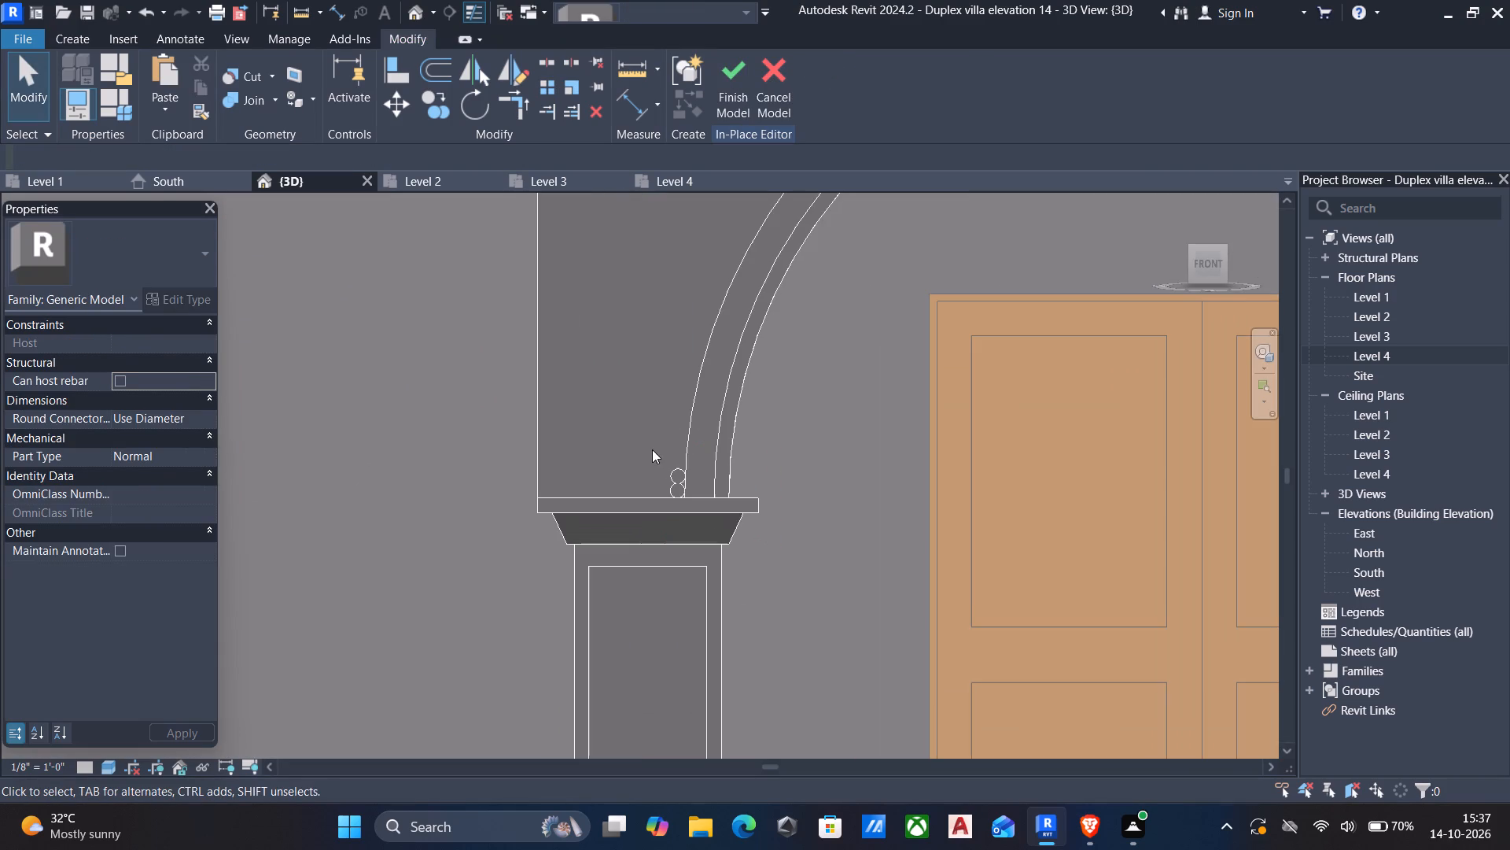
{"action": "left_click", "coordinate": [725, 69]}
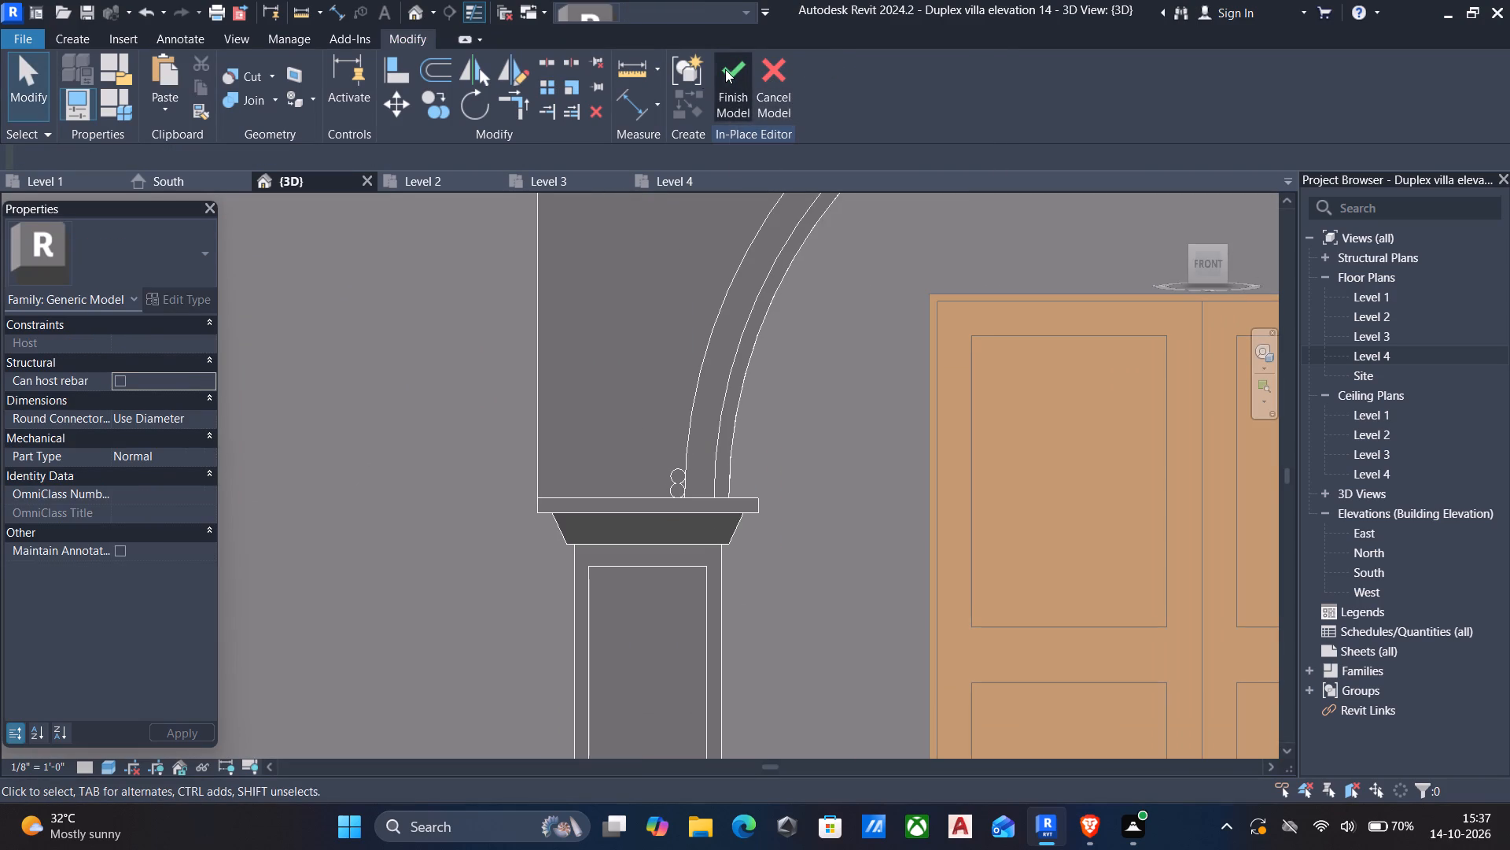
Reopen the villa's front facade generic model for in-place editing, selecting it by the stray figure-eight beyond the villa's end.
{"action": "scroll", "coordinate": [685, 250], "scroll_direction": "down", "scroll_amount": 7}
{"action": "scroll", "coordinate": [682, 326], "scroll_direction": "down", "scroll_amount": 8}
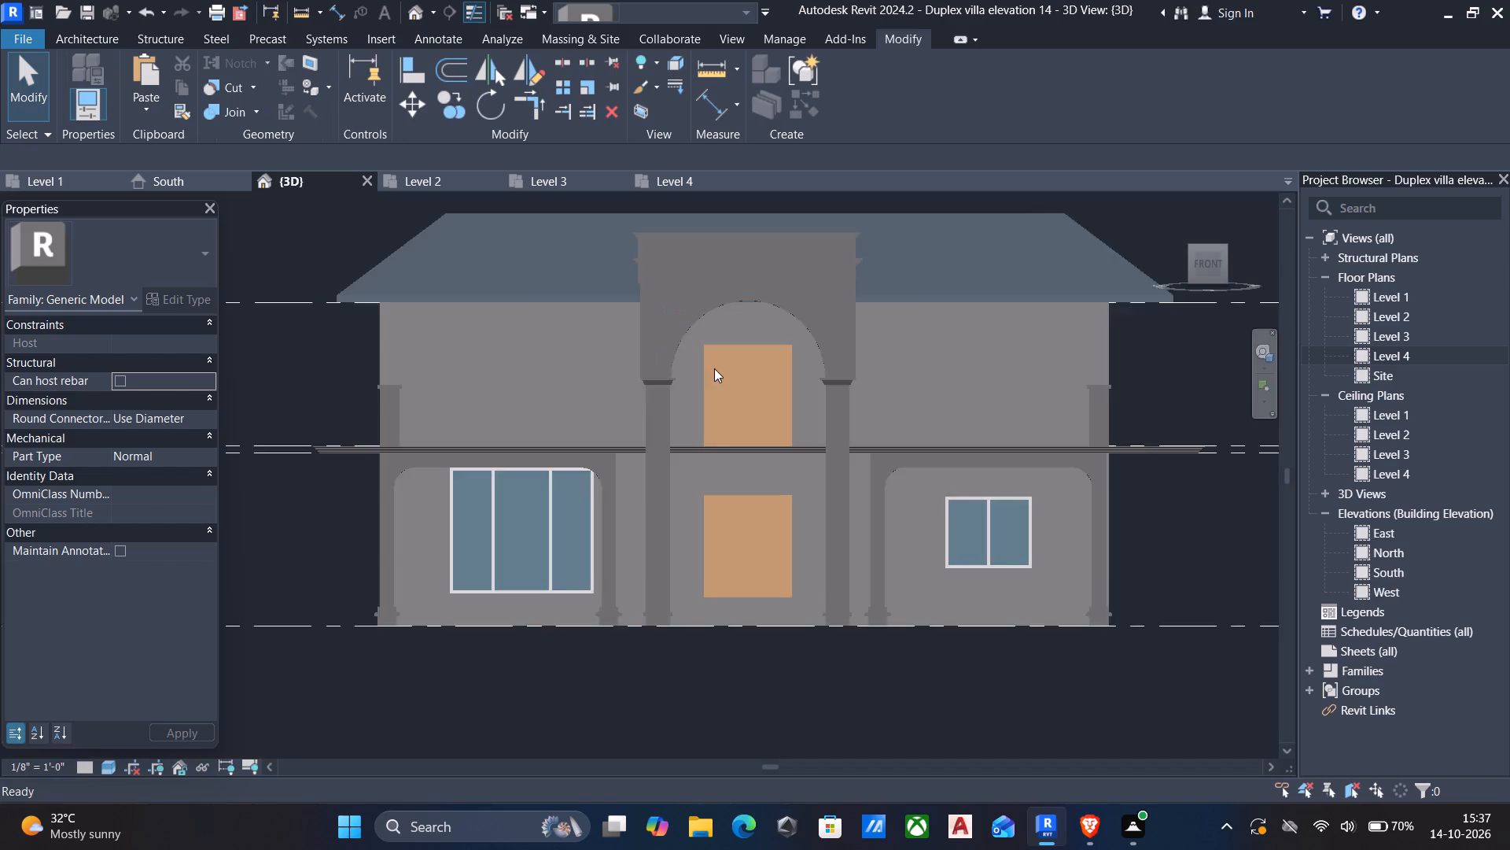
{"action": "scroll", "coordinate": [714, 368], "scroll_direction": "down", "scroll_amount": 3}
{"action": "scroll", "coordinate": [1006, 373], "scroll_direction": "up", "scroll_amount": 6}
{"action": "scroll", "coordinate": [1081, 420], "scroll_direction": "up", "scroll_amount": 5}
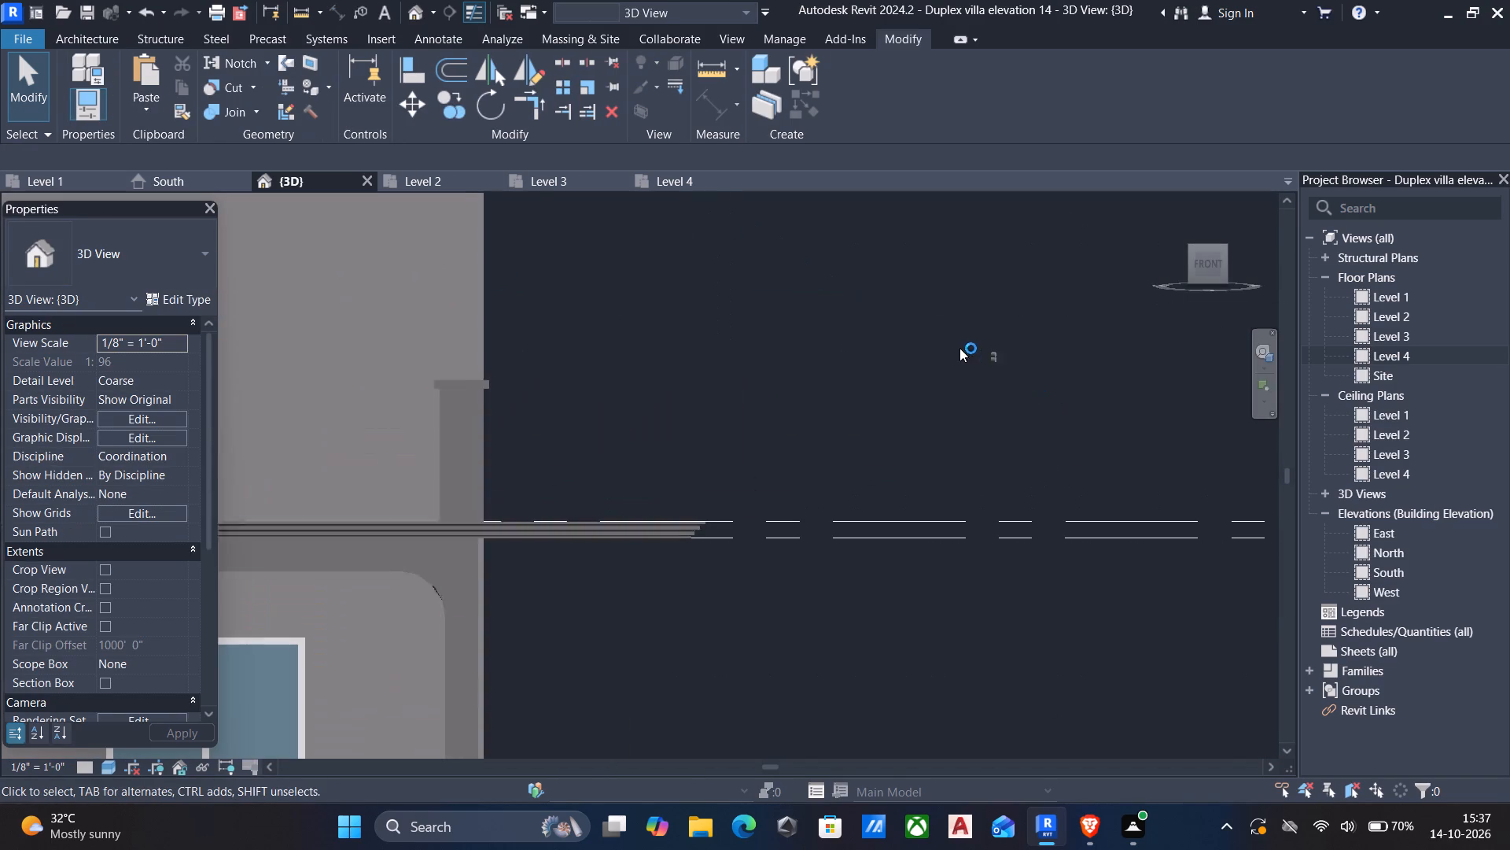
{"action": "left_click_drag", "start_coordinate": [934, 337], "coordinate": [1085, 411]}
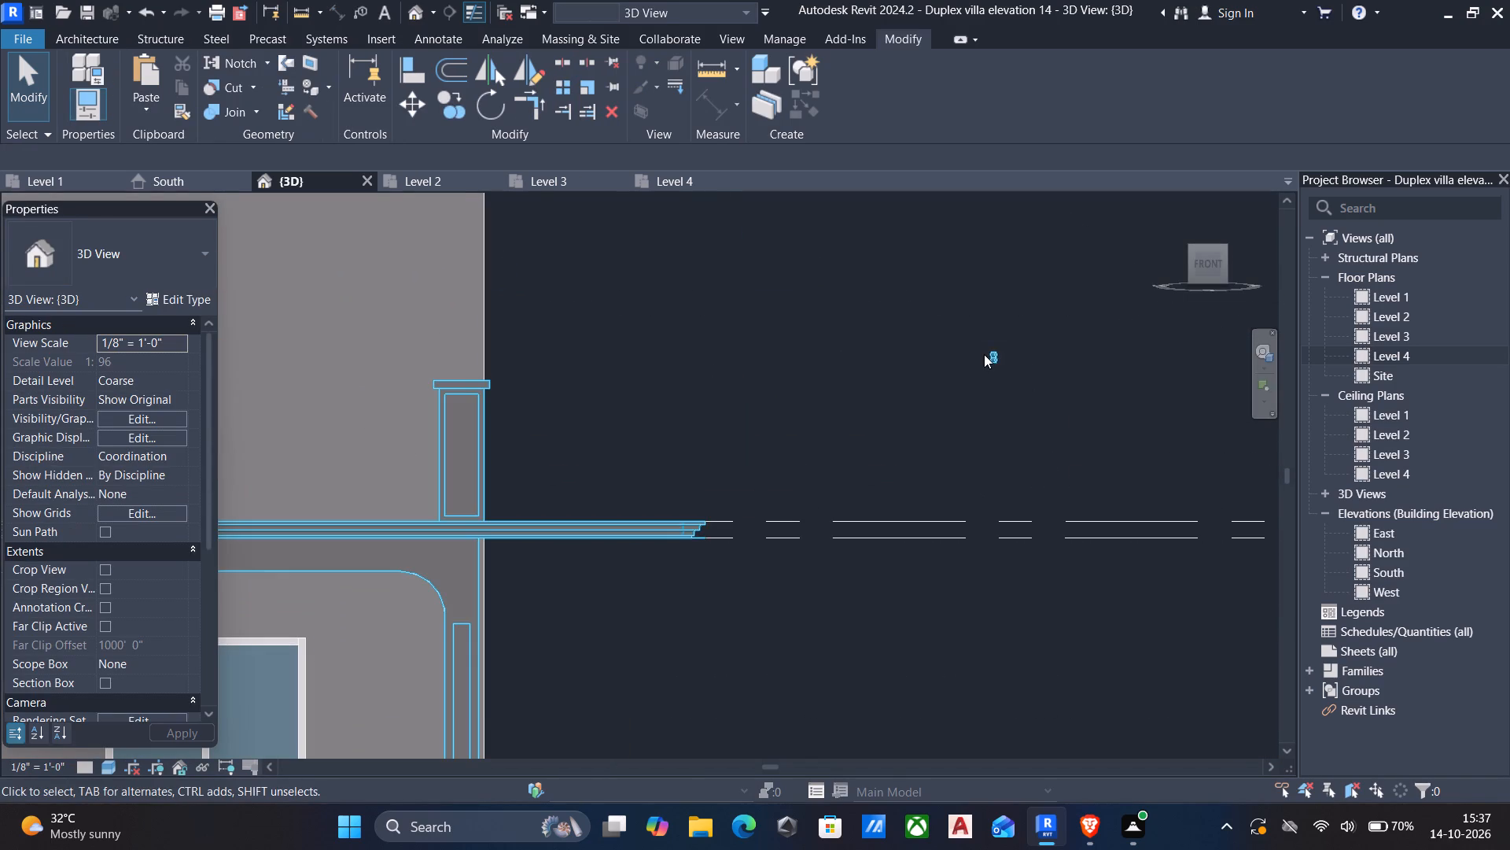
{"action": "left_click", "coordinate": [988, 354]}
{"action": "scroll", "coordinate": [912, 350], "scroll_direction": "down", "scroll_amount": 6}
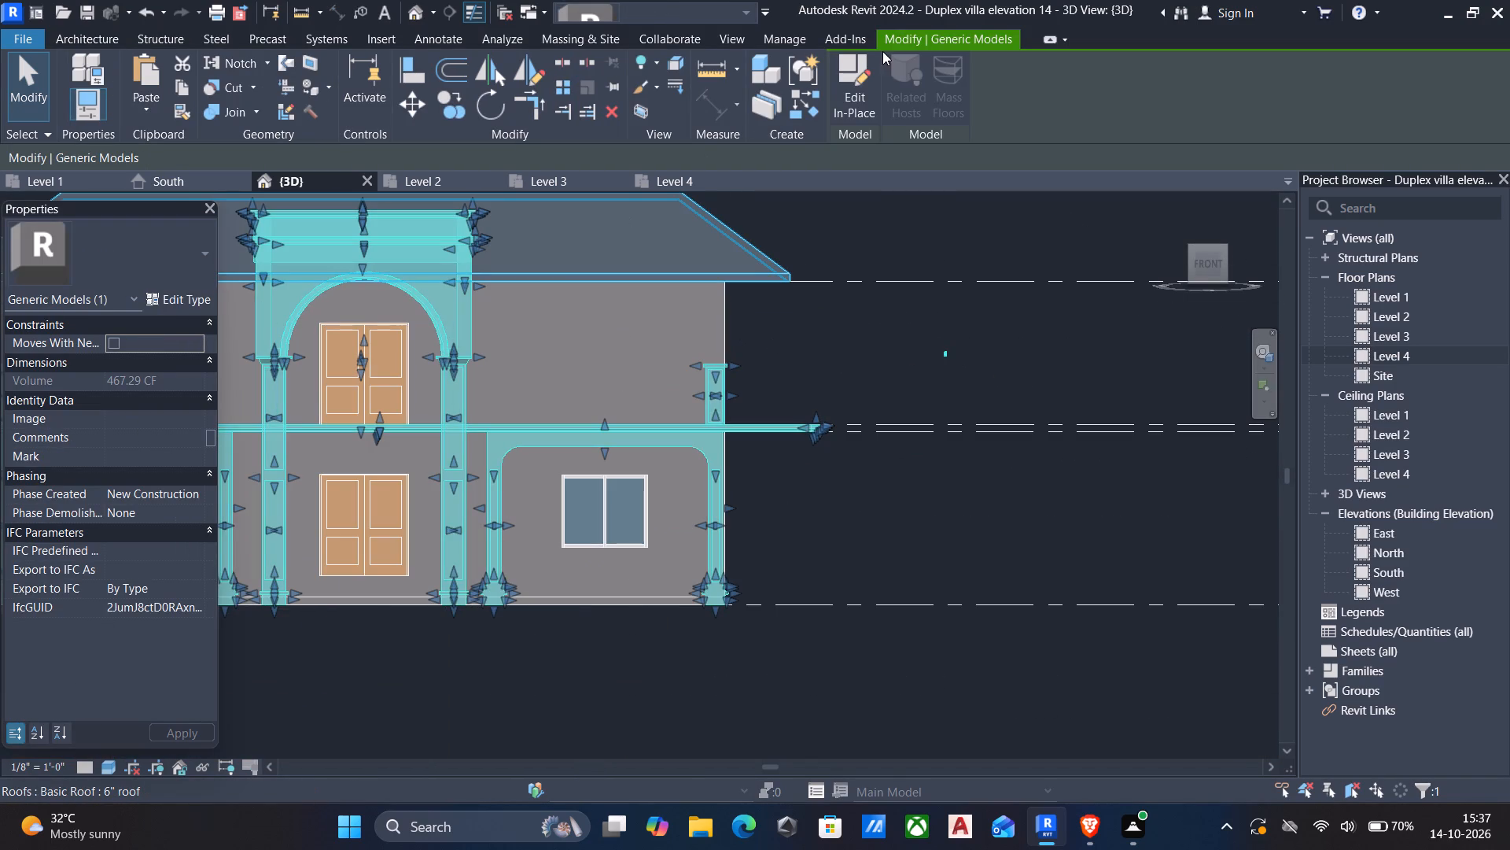
{"action": "left_click", "coordinate": [854, 73]}
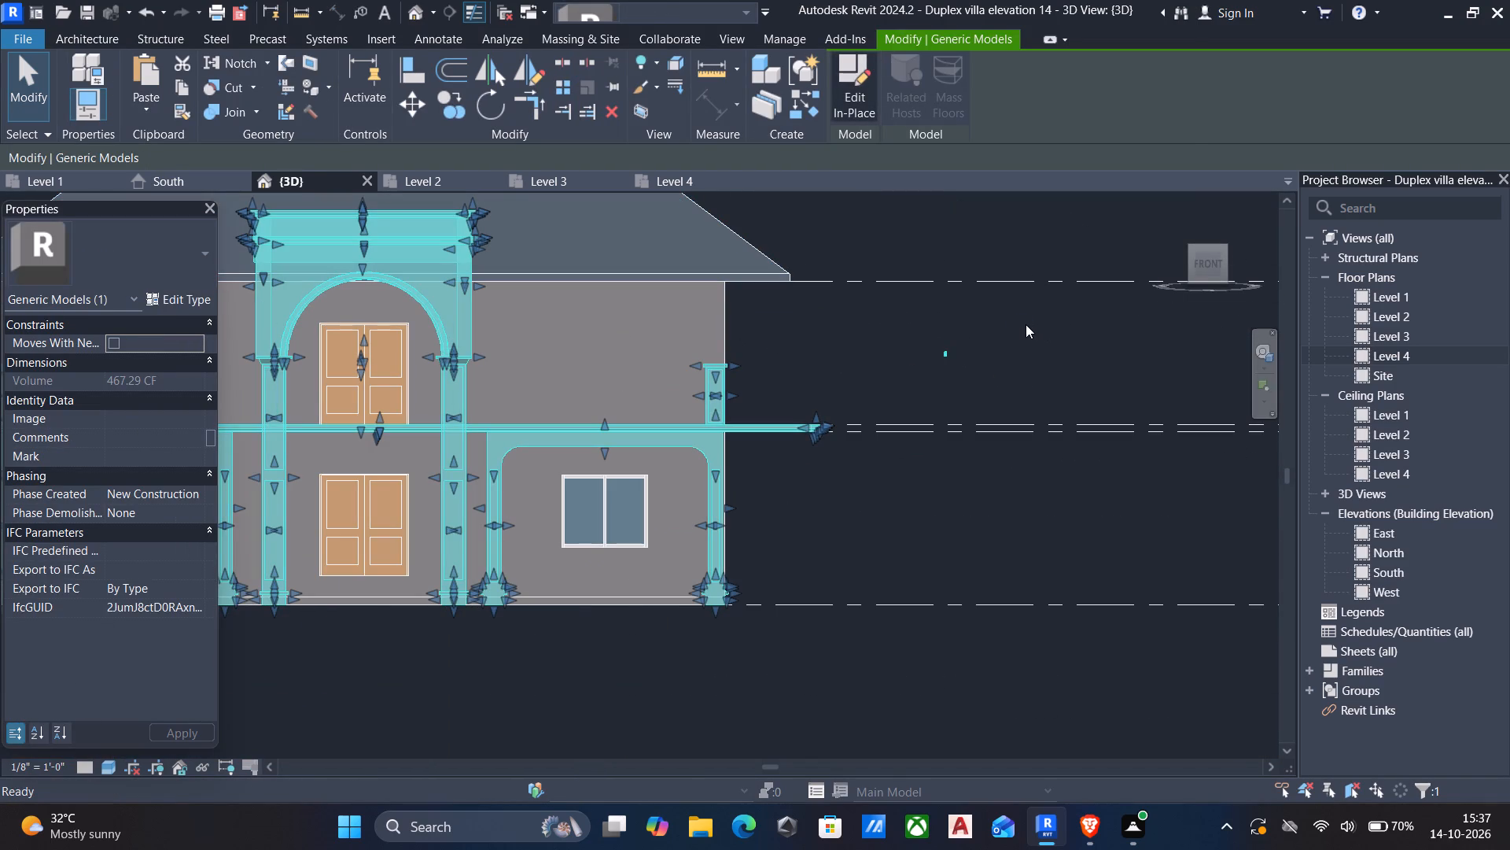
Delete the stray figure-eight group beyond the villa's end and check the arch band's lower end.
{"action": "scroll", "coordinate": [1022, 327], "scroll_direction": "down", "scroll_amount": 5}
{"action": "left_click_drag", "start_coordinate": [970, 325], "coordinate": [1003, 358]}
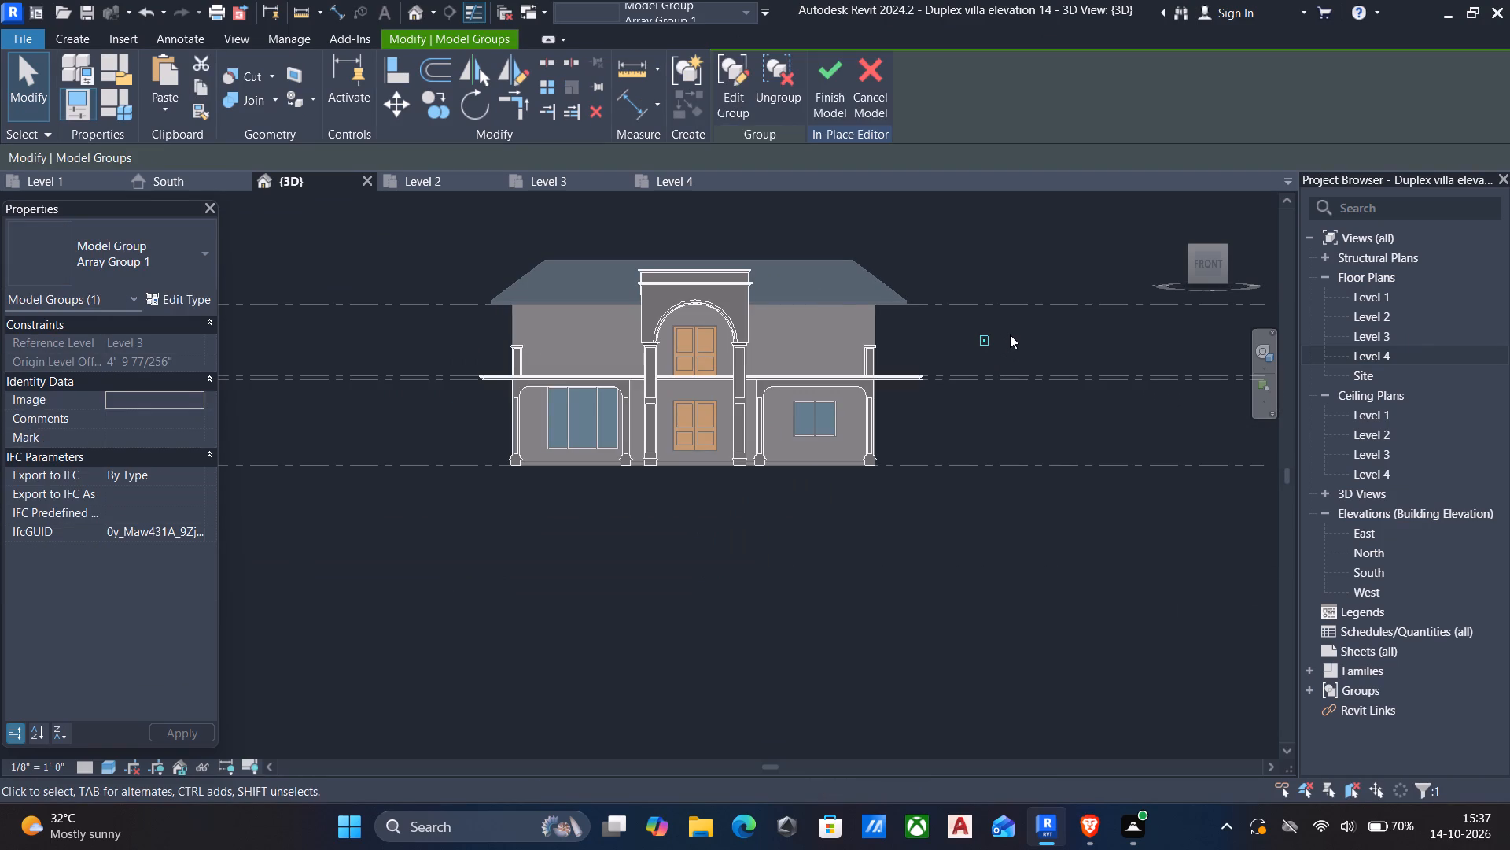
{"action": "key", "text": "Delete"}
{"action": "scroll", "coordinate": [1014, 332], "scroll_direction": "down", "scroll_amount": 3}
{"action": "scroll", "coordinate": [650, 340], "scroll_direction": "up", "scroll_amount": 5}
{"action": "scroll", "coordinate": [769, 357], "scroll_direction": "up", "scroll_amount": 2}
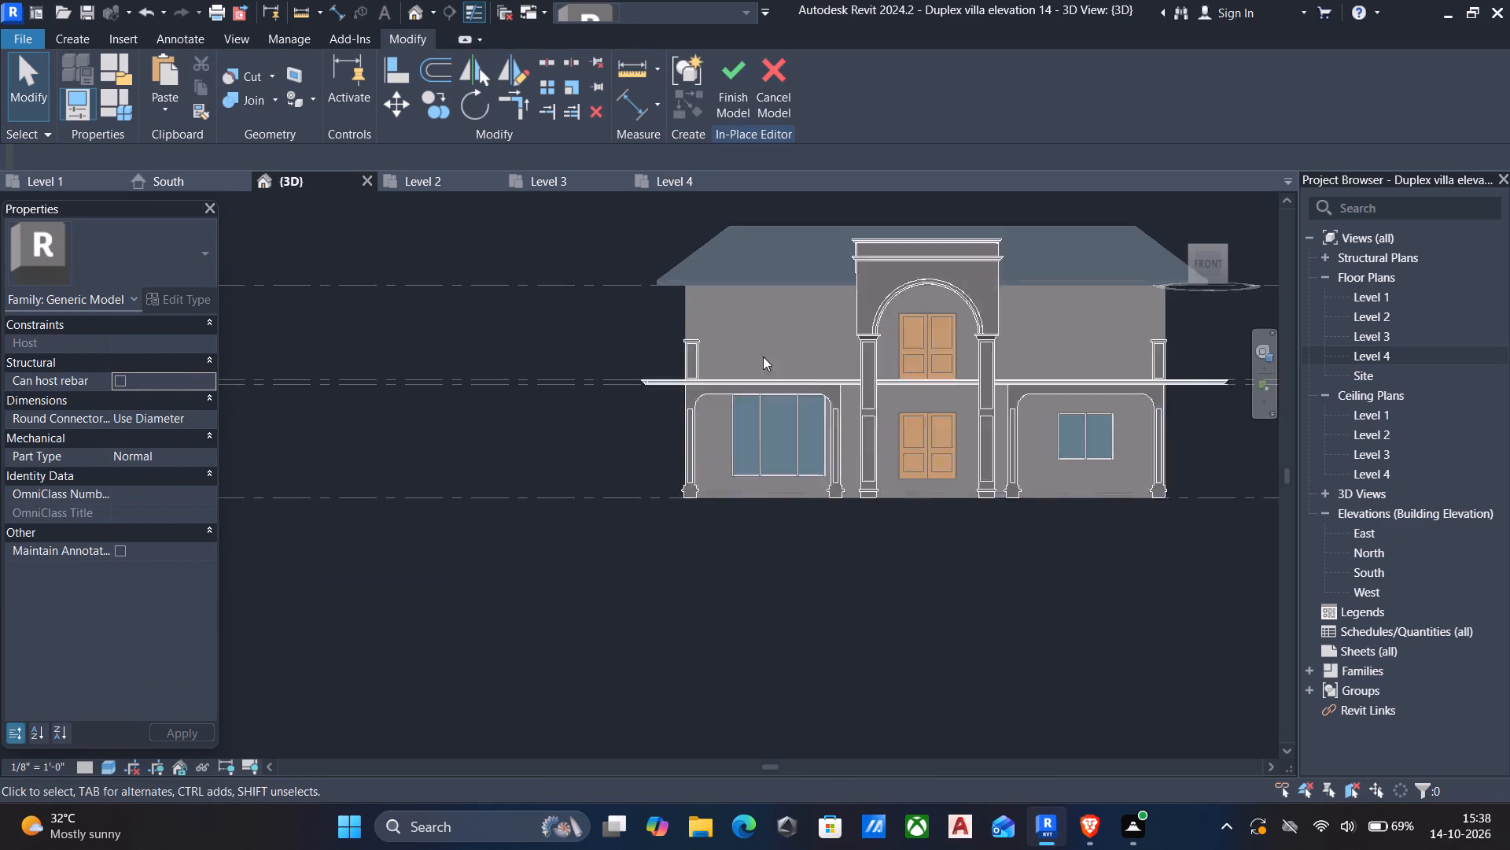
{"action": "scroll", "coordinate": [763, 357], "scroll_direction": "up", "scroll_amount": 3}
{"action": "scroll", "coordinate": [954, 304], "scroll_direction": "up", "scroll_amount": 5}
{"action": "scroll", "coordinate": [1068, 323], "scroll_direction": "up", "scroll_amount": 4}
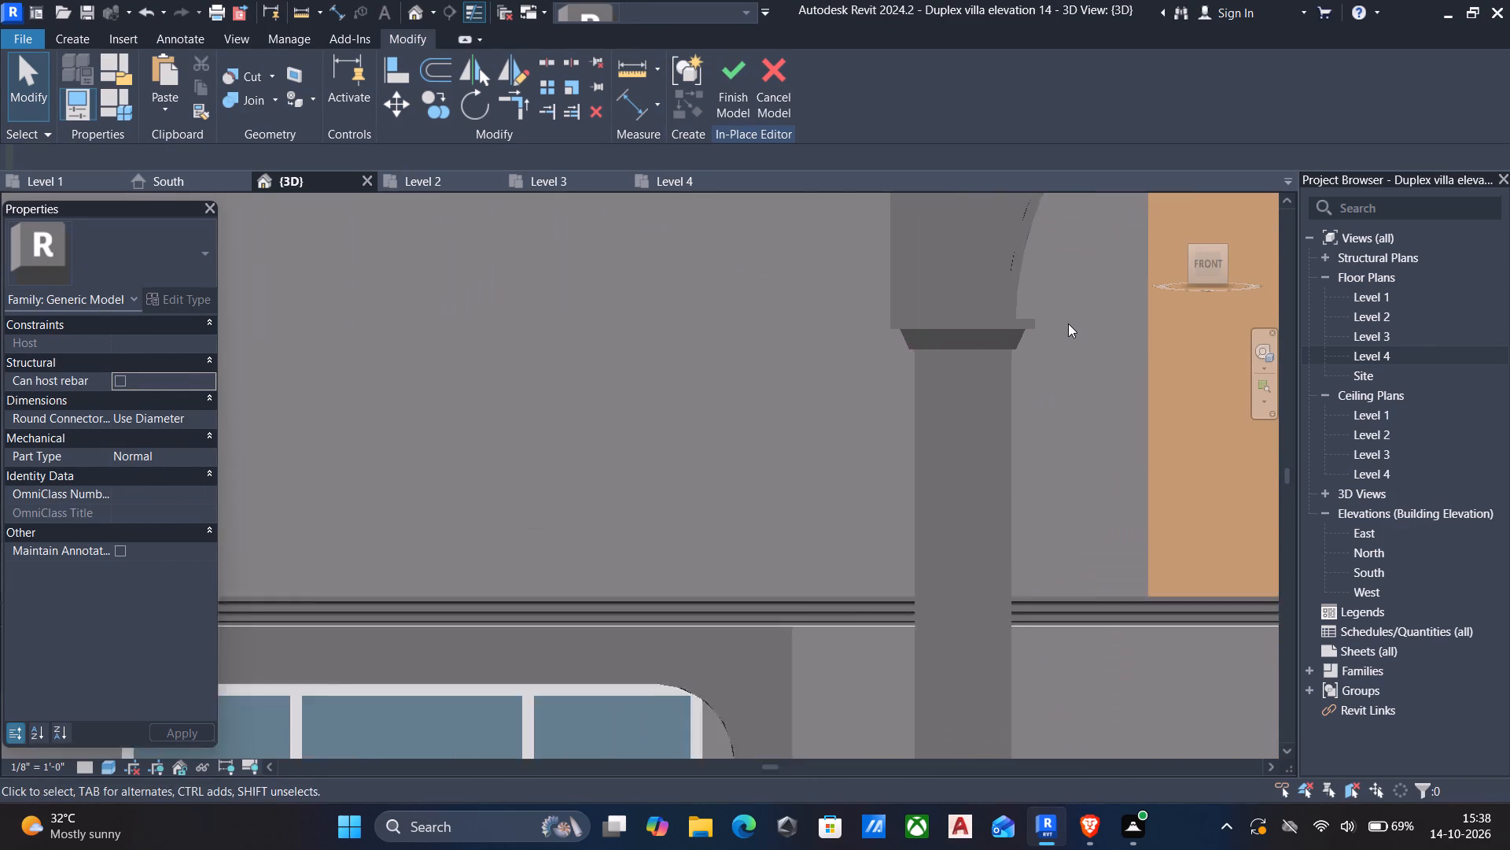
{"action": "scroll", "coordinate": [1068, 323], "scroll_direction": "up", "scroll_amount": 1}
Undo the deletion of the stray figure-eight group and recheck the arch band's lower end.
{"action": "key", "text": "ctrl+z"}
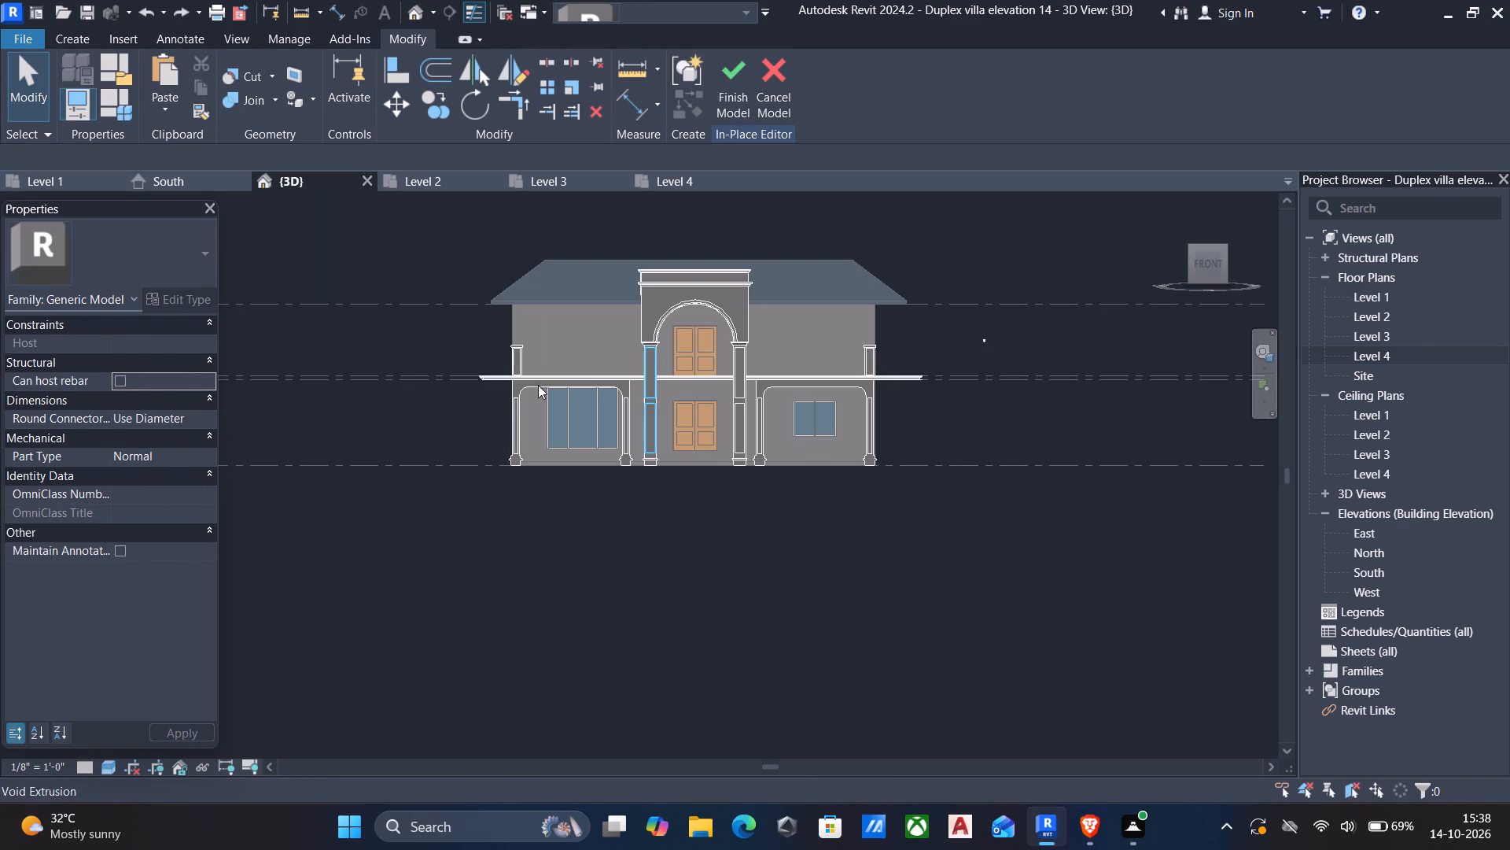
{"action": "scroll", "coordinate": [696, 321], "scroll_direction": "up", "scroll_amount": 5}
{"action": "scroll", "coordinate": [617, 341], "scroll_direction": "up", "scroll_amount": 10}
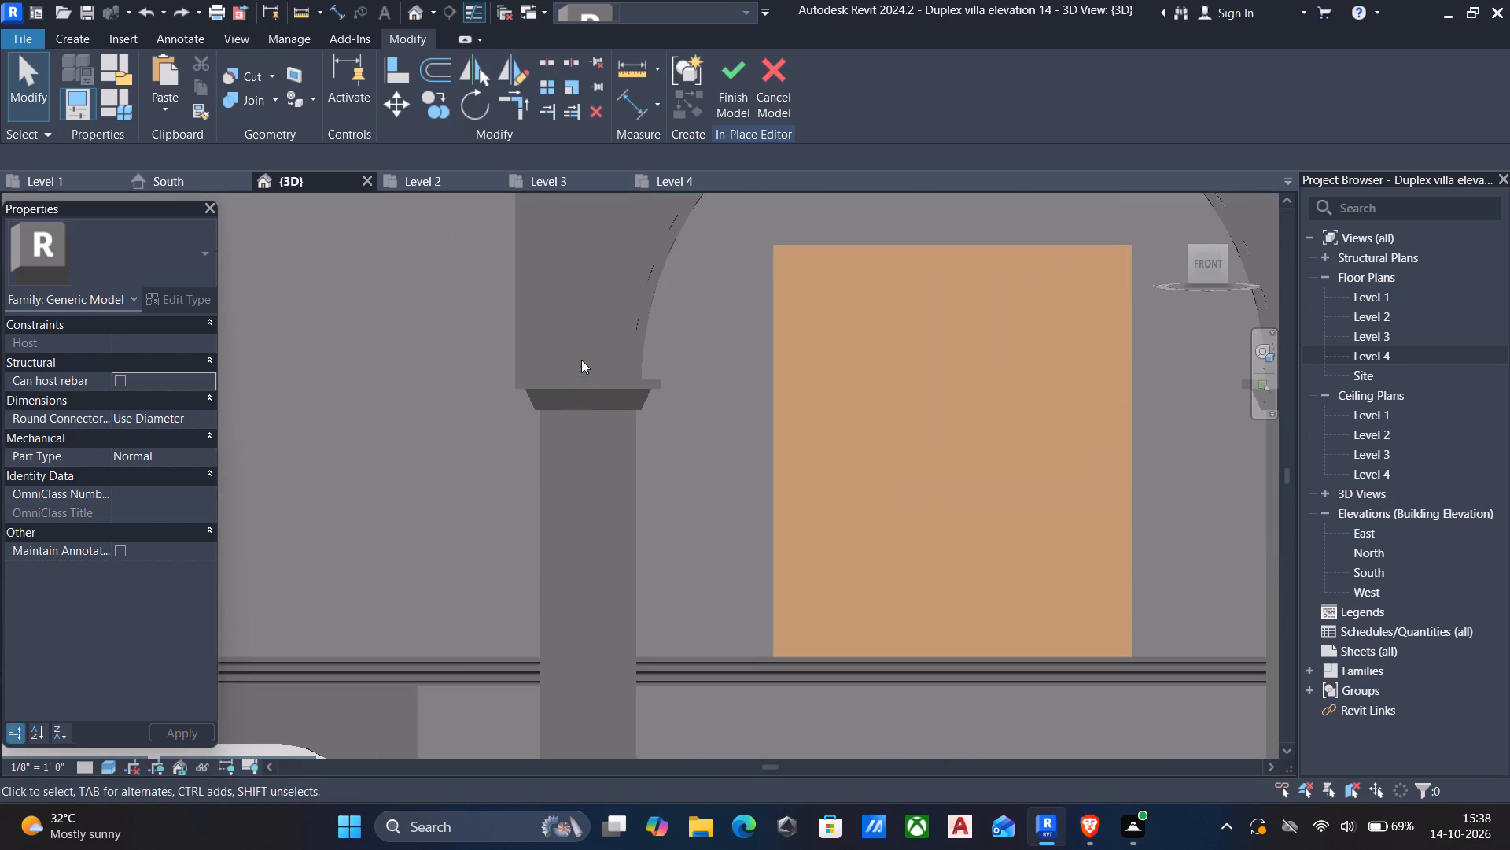
Delete the stray figure-eight group beyond the villa's end and finish the in-place model.
{"action": "scroll", "coordinate": [586, 361], "scroll_direction": "down", "scroll_amount": 14}
{"action": "scroll", "coordinate": [1018, 360], "scroll_direction": "up", "scroll_amount": 4}
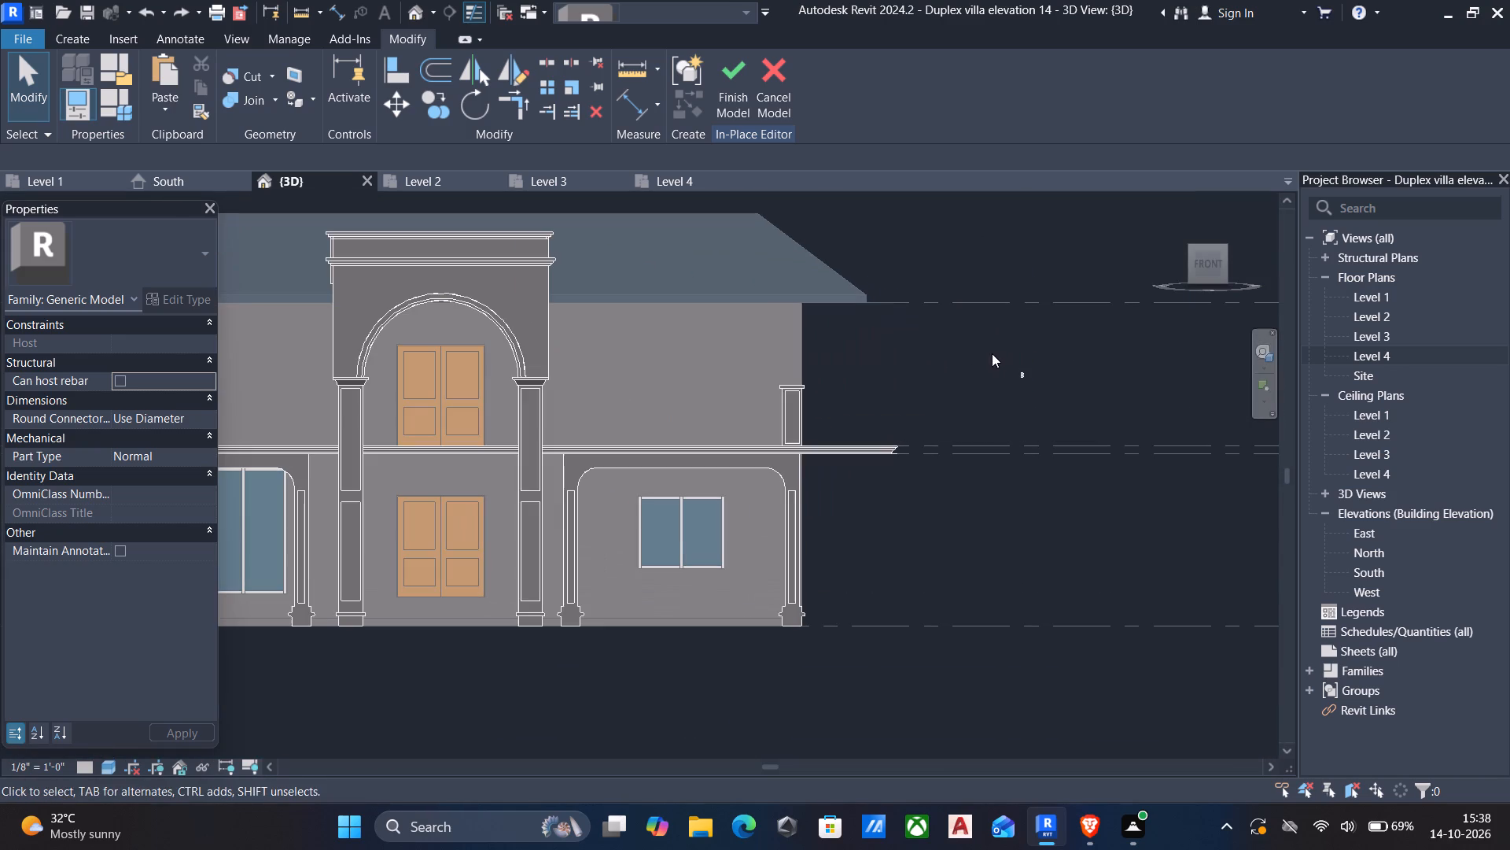
{"action": "left_click_drag", "start_coordinate": [992, 353], "coordinate": [1084, 406]}
{"action": "key", "text": "Delete"}
{"action": "scroll", "coordinate": [1083, 411], "scroll_direction": "down", "scroll_amount": 7}
{"action": "middle_click_drag", "start_coordinate": [1069, 417], "coordinate": [882, 414]}
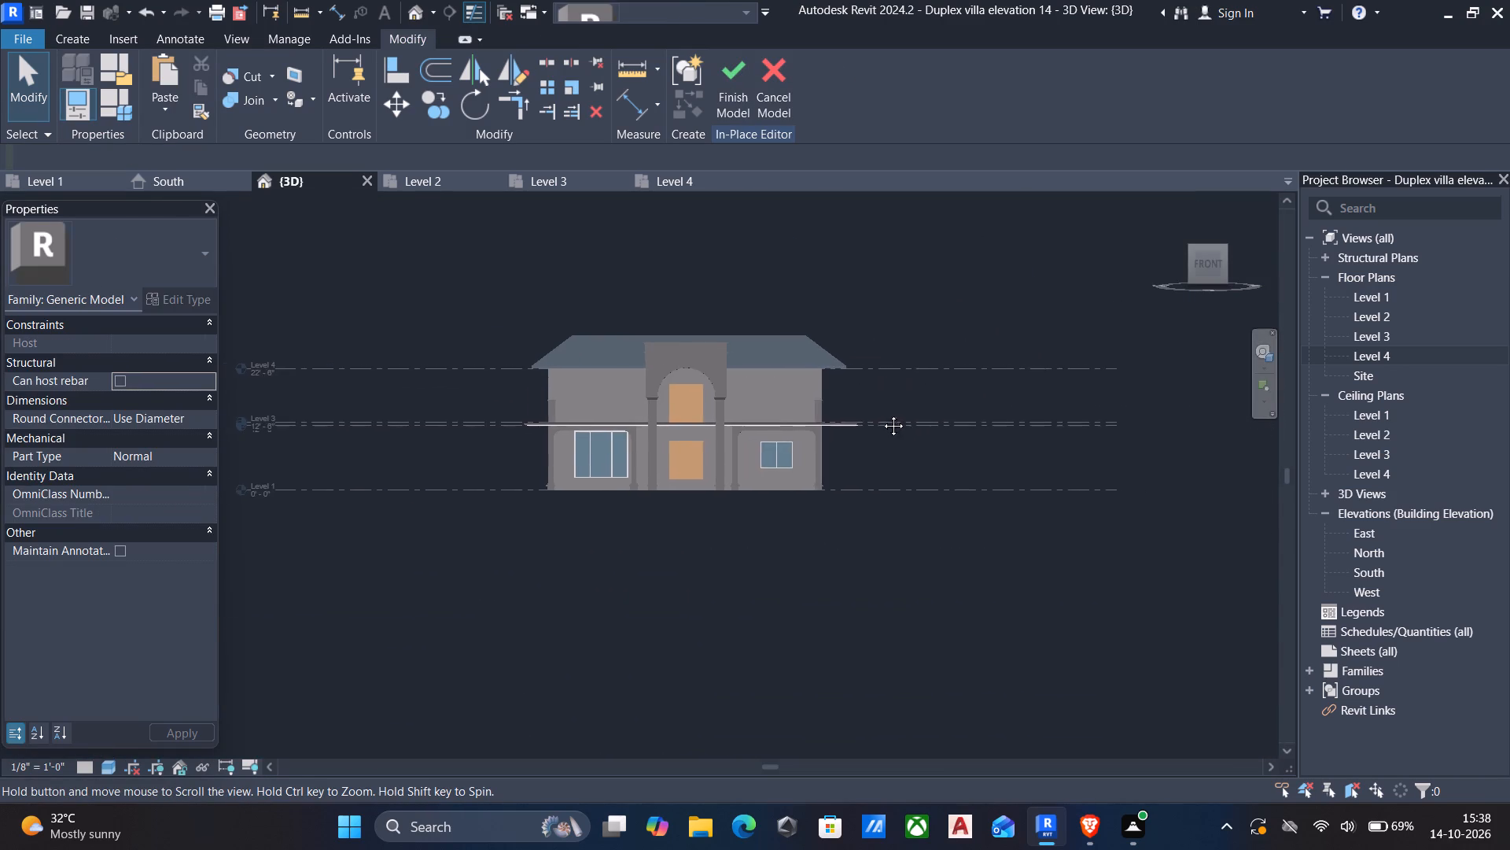
{"action": "middle_click_drag", "start_coordinate": [882, 414], "coordinate": [1143, 471]}
{"action": "scroll", "coordinate": [1009, 460], "scroll_direction": "up", "scroll_amount": 8}
{"action": "scroll", "coordinate": [687, 382], "scroll_direction": "up", "scroll_amount": 2}
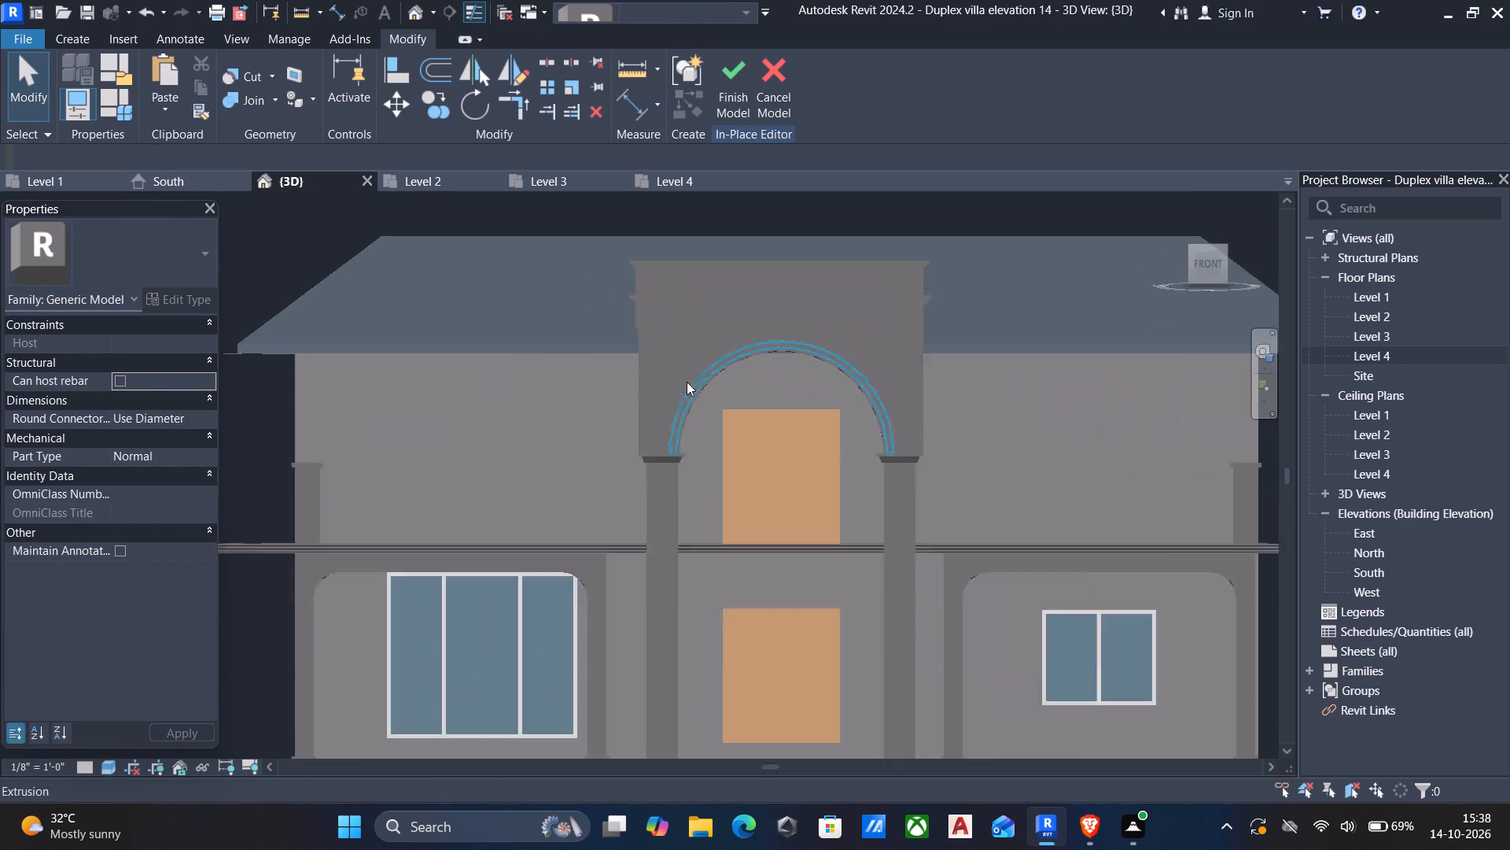
{"action": "scroll", "coordinate": [687, 382], "scroll_direction": "up", "scroll_amount": 3}
{"action": "left_click", "coordinate": [738, 80]}
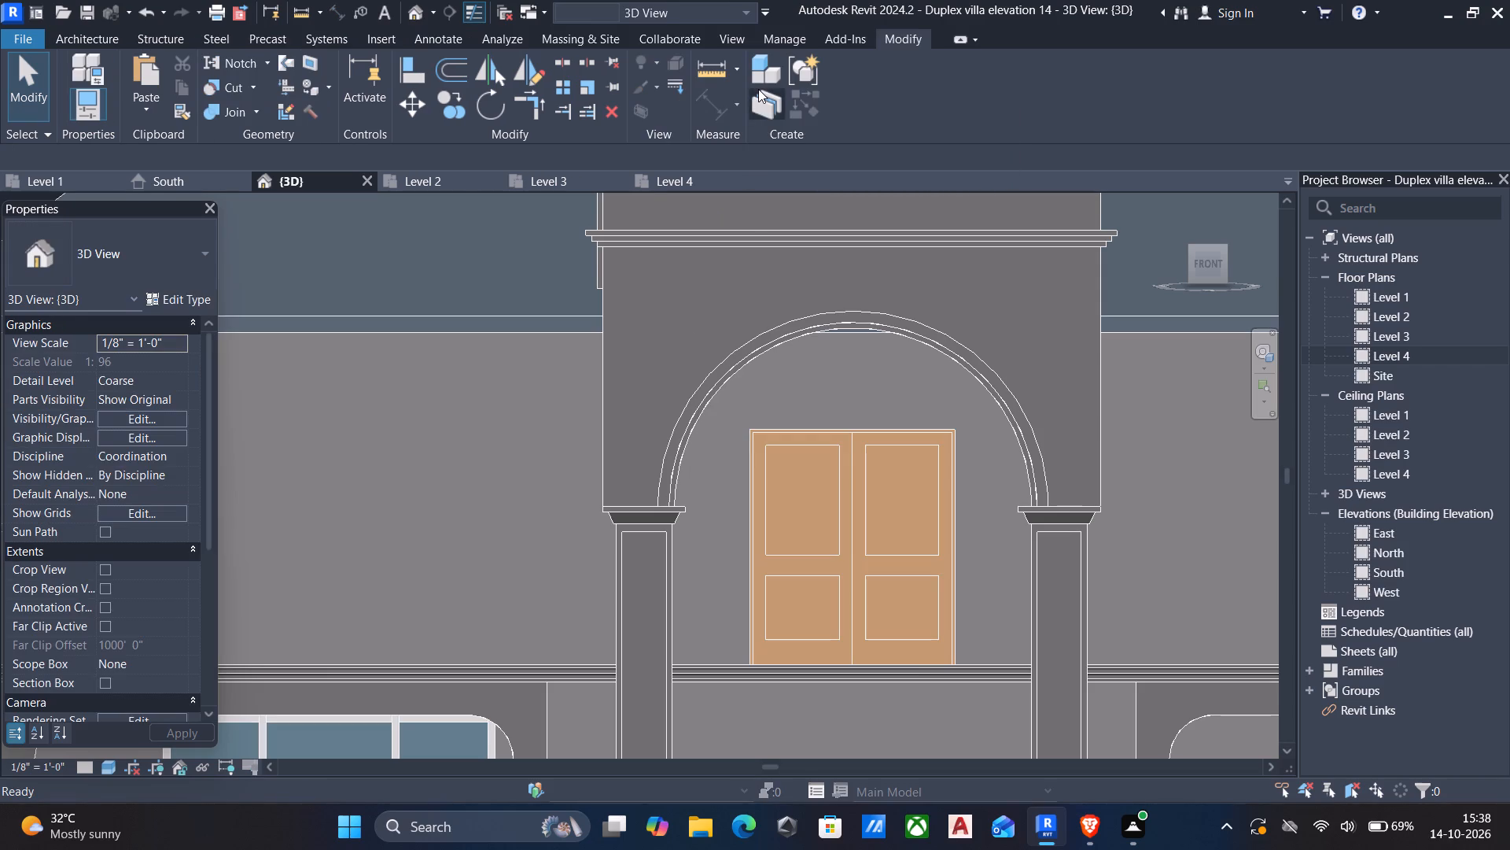
Align the side return's recessed face with the front arch block's outer side face at the arch block's left end.
{"action": "scroll", "coordinate": [640, 274], "scroll_direction": "down", "scroll_amount": 1}
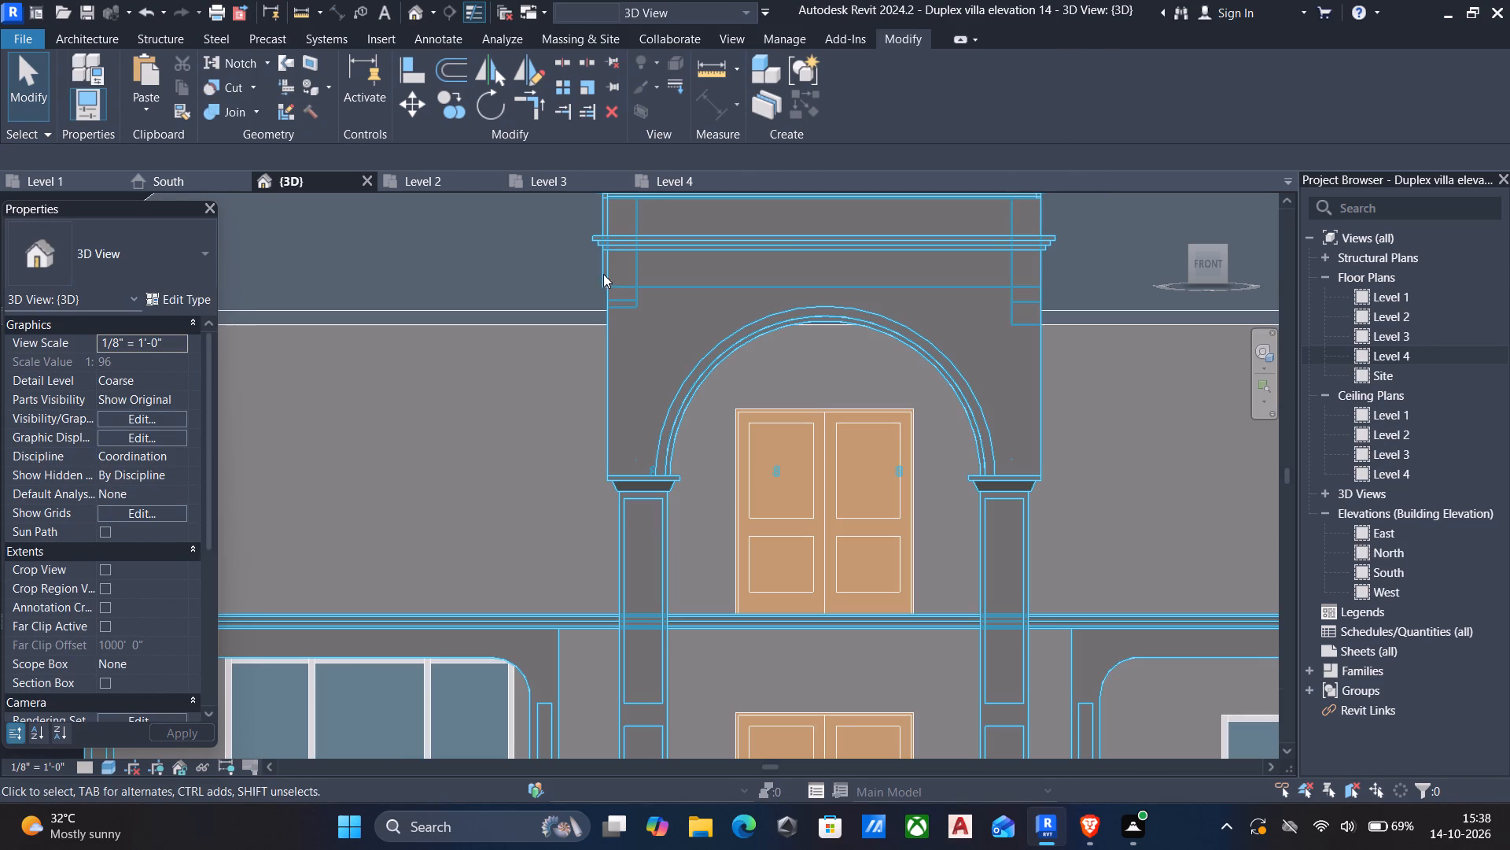
{"action": "middle_click_drag", "start_coordinate": [597, 281], "coordinate": [661, 312], "text": "shift"}
{"action": "scroll", "coordinate": [587, 234], "scroll_direction": "up", "scroll_amount": 5}
{"action": "scroll", "coordinate": [590, 321], "scroll_direction": "up", "scroll_amount": 5}
{"action": "middle_click_drag", "start_coordinate": [589, 321], "coordinate": [571, 320]}
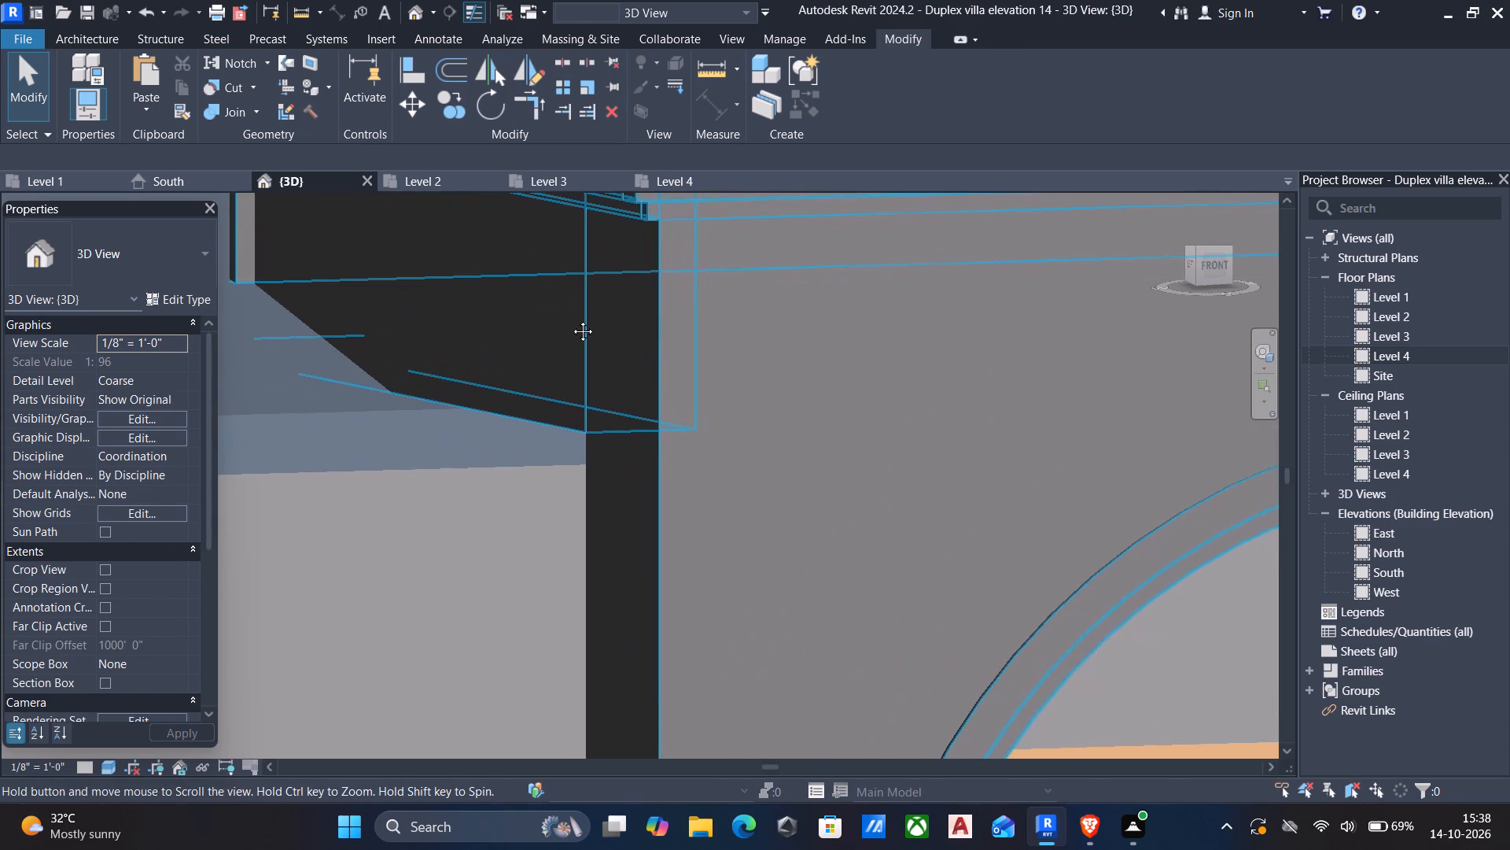
{"action": "middle_click_drag", "start_coordinate": [571, 320], "coordinate": [558, 316]}
{"action": "middle_click", "coordinate": [556, 294], "text": "shift"}
{"action": "middle_click_drag", "start_coordinate": [556, 294], "coordinate": [535, 294], "text": "shift"}
{"action": "middle_click_drag", "start_coordinate": [532, 294], "coordinate": [521, 299], "text": "shift"}
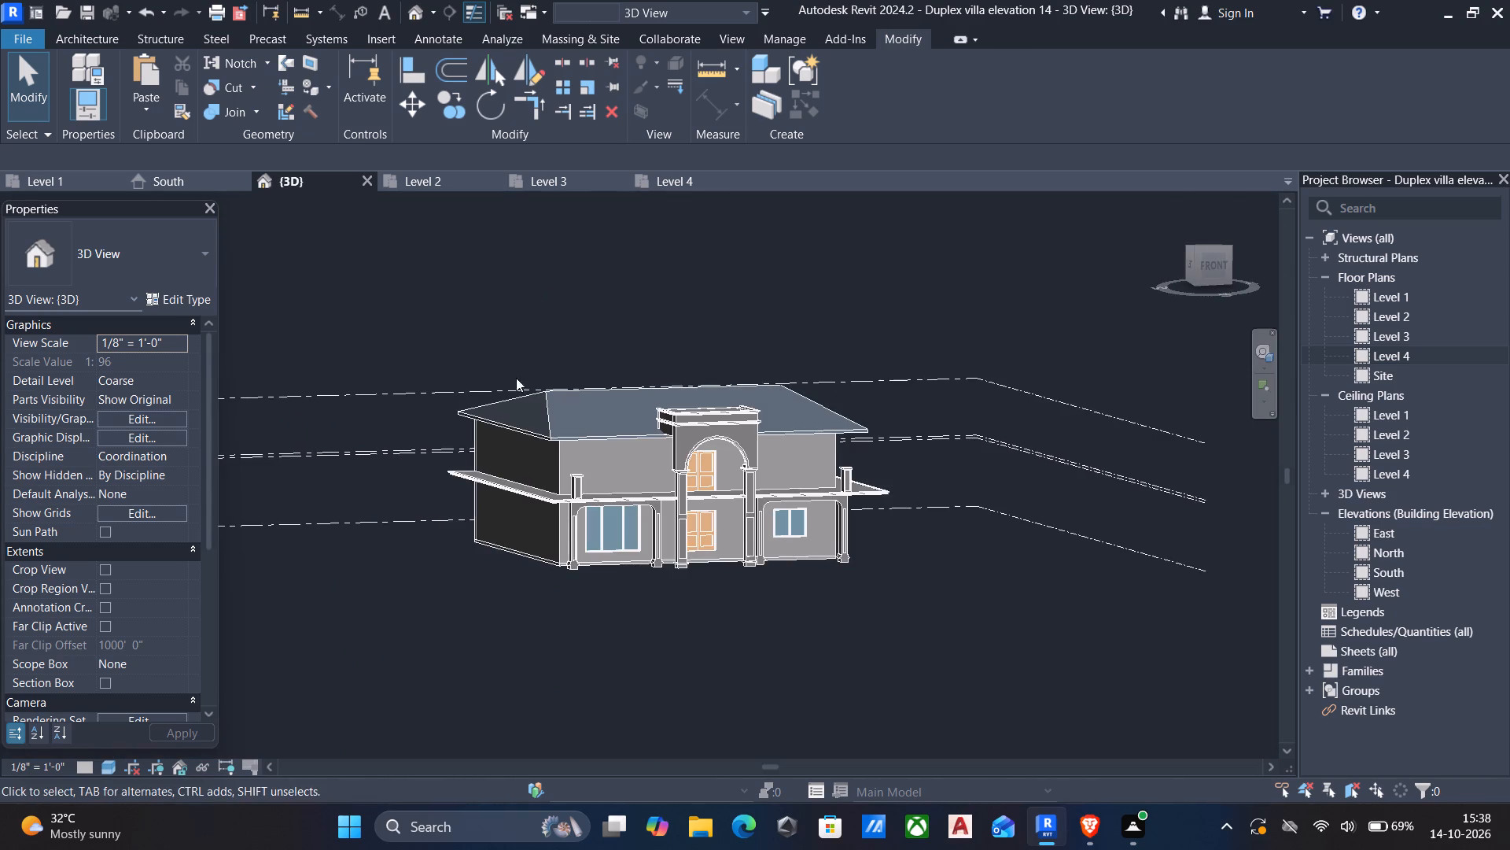
{"action": "middle_click_drag", "start_coordinate": [514, 398], "coordinate": [506, 381]}
{"action": "scroll", "coordinate": [577, 441], "scroll_direction": "up", "scroll_amount": 6}
{"action": "scroll", "coordinate": [812, 402], "scroll_direction": "up", "scroll_amount": 11}
{"action": "scroll", "coordinate": [753, 365], "scroll_direction": "up", "scroll_amount": 6}
{"action": "type", "text": "al"}
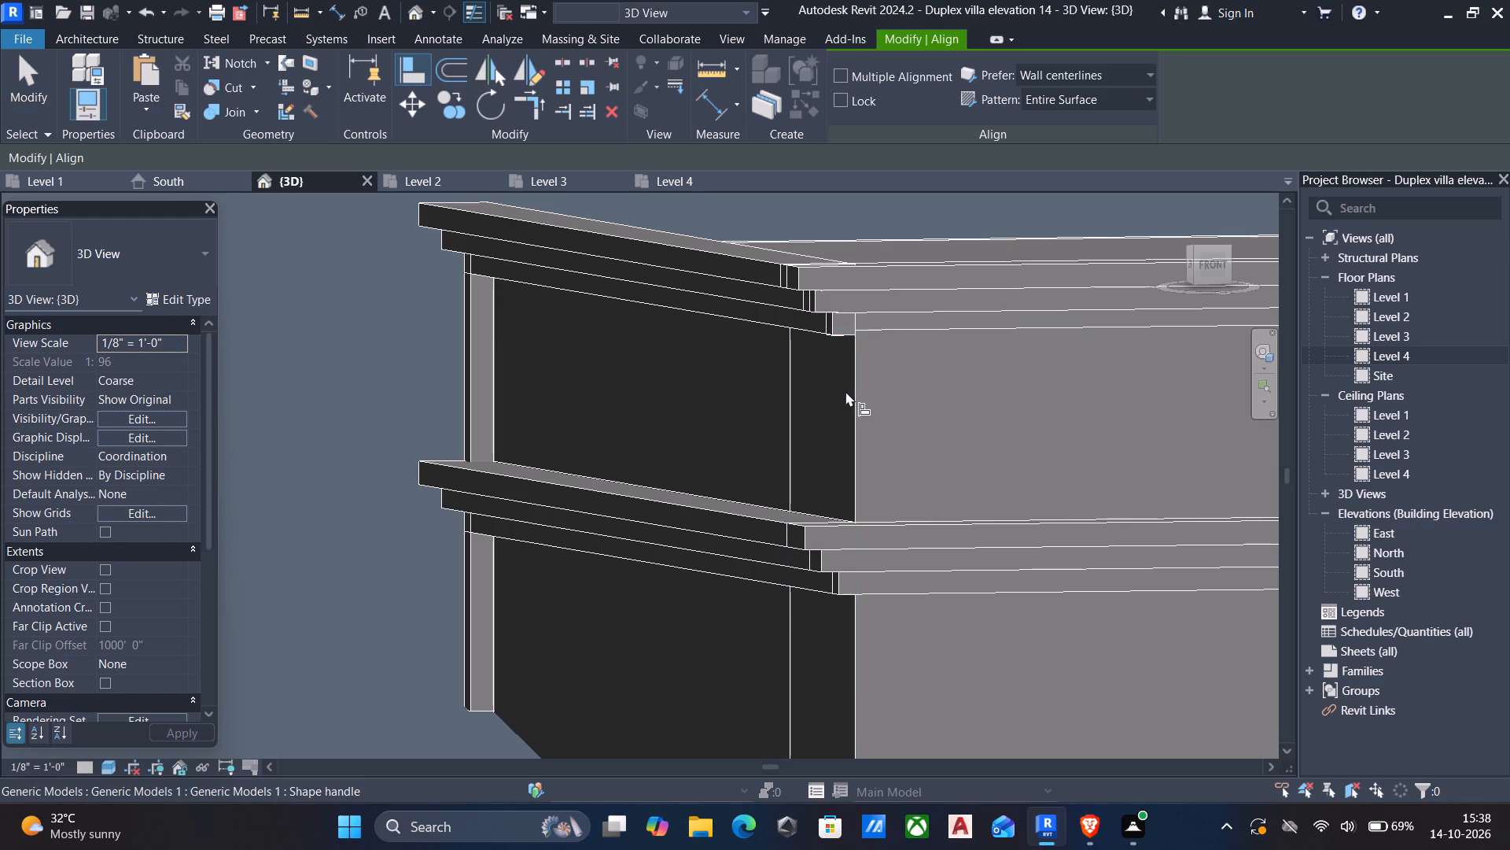
{"action": "left_click", "coordinate": [853, 407]}
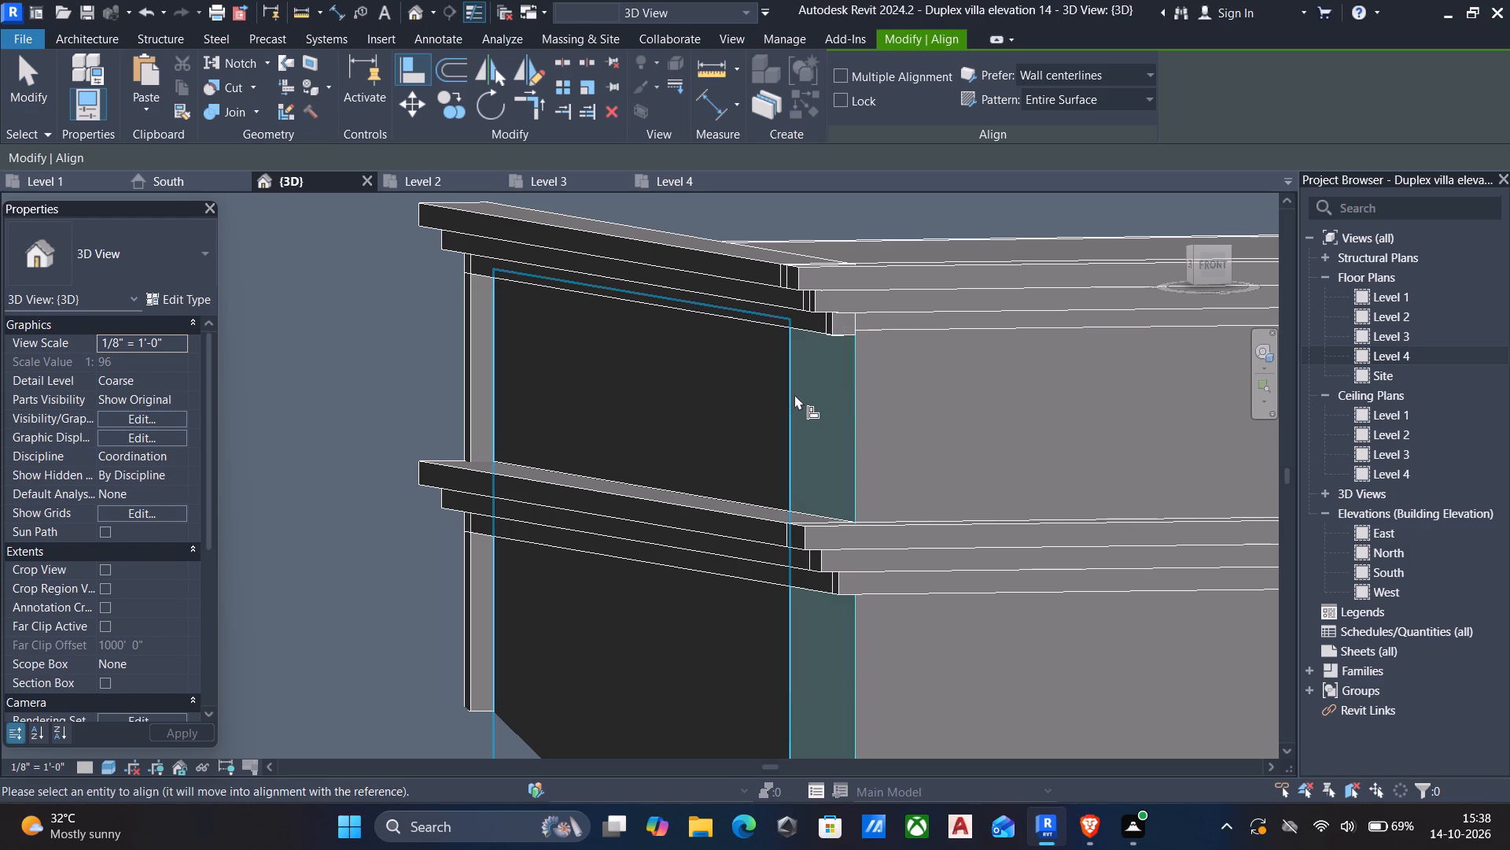
{"action": "left_click", "coordinate": [789, 392]}
{"action": "scroll", "coordinate": [871, 423], "scroll_direction": "down", "scroll_amount": 4}
{"action": "middle_click_drag", "start_coordinate": [875, 434], "coordinate": [540, 400]}
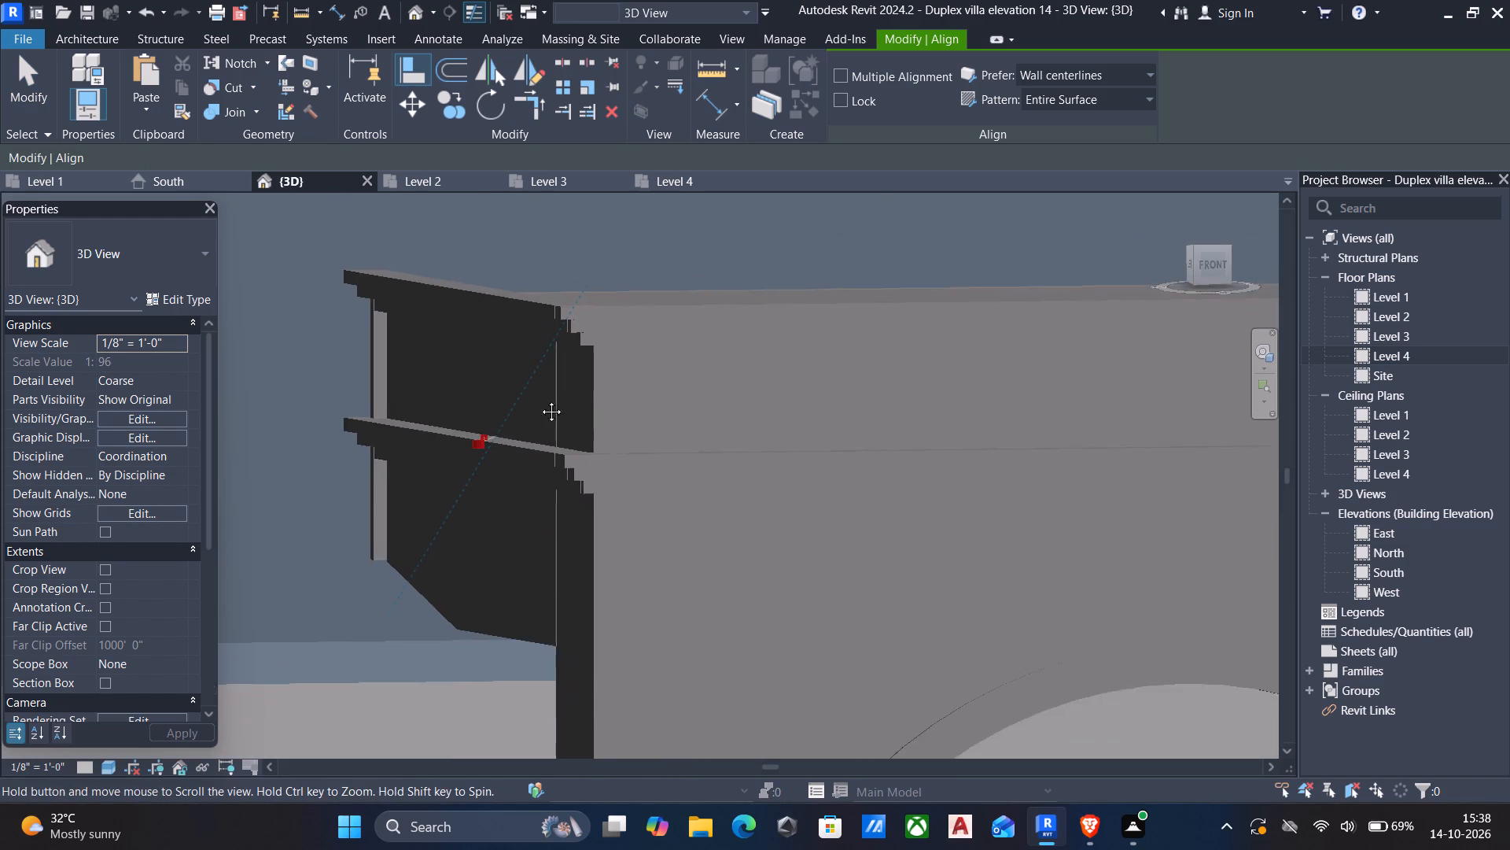
{"action": "middle_click_drag", "start_coordinate": [540, 400], "coordinate": [464, 392]}
{"action": "scroll", "coordinate": [865, 413], "scroll_direction": "down", "scroll_amount": 2}
{"action": "middle_click_drag", "start_coordinate": [854, 427], "coordinate": [816, 401]}
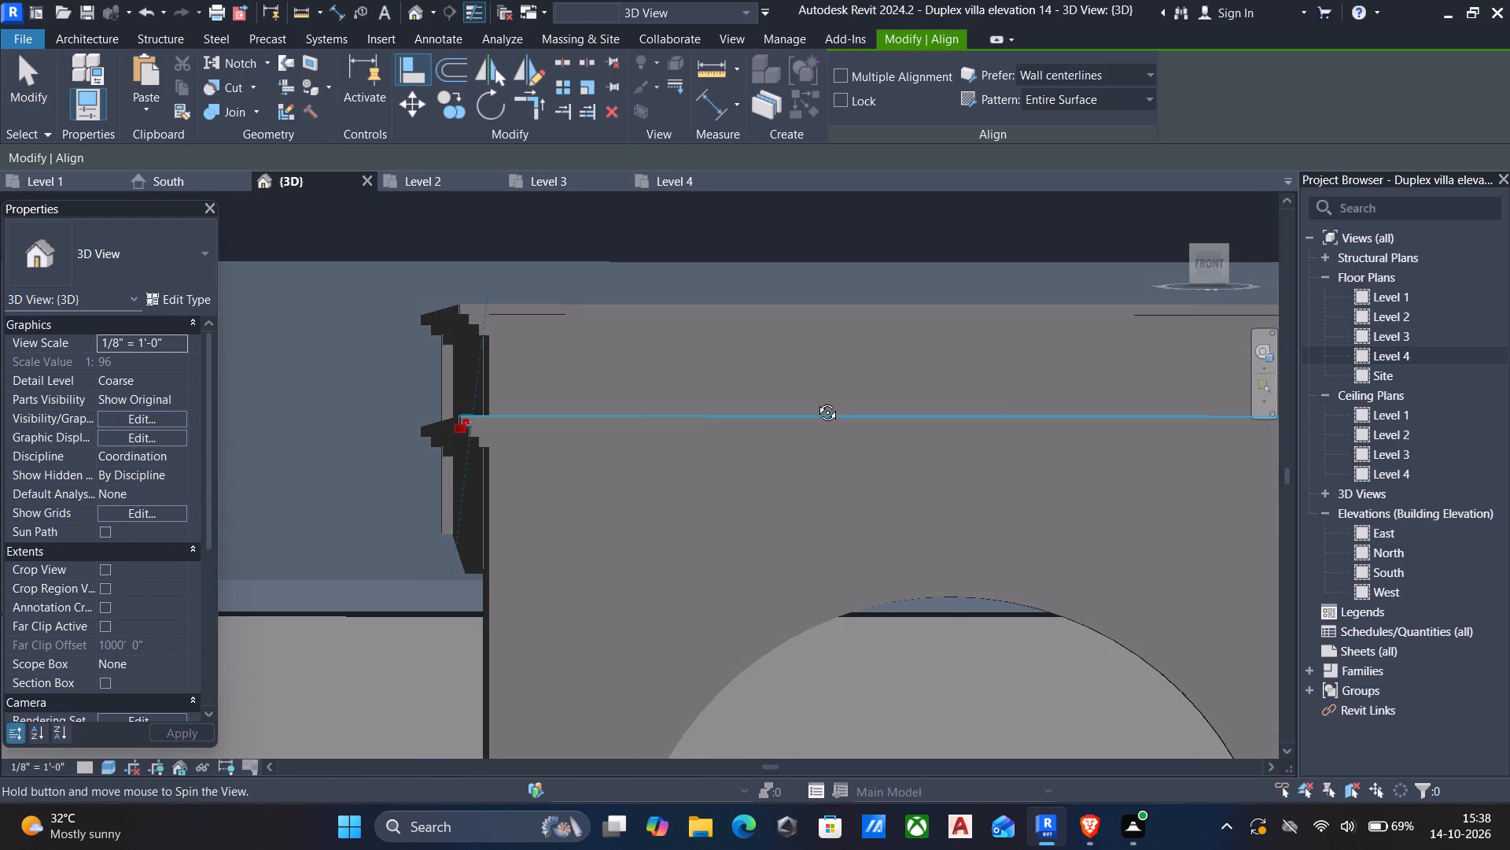
{"action": "middle_click_drag", "start_coordinate": [816, 401], "coordinate": [820, 415]}
{"action": "scroll", "coordinate": [600, 347], "scroll_direction": "up", "scroll_amount": 6}
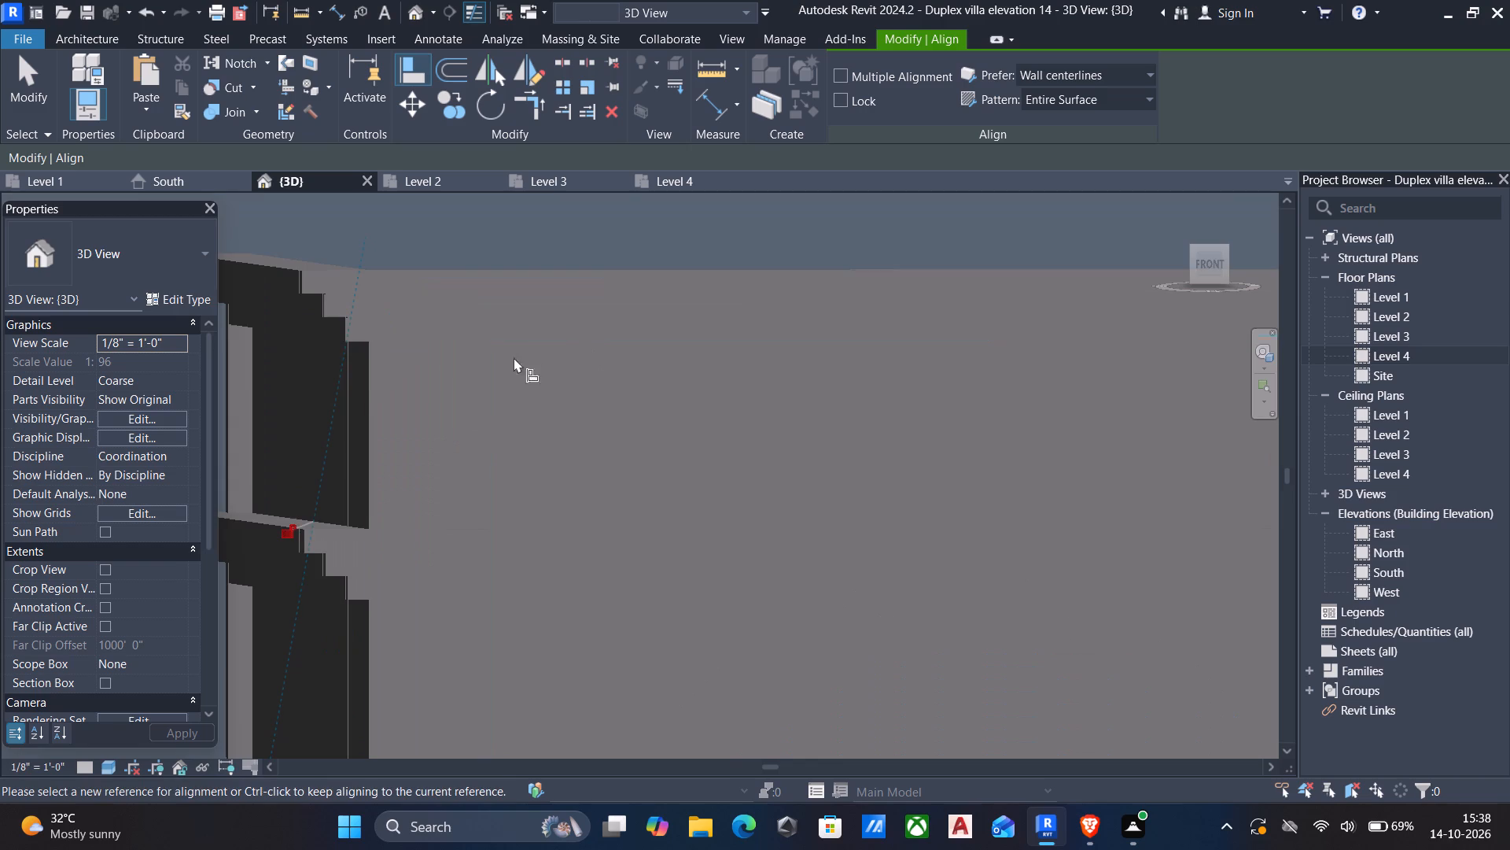
{"action": "scroll", "coordinate": [369, 382], "scroll_direction": "up", "scroll_amount": 6}
{"action": "middle_click_drag", "start_coordinate": [355, 383], "coordinate": [591, 410]}
{"action": "key", "text": "Escape"}
Align the side return's face with the front arch block's outer side face at the arch block's right end.
{"action": "scroll", "coordinate": [540, 427], "scroll_direction": "up", "scroll_amount": 11}
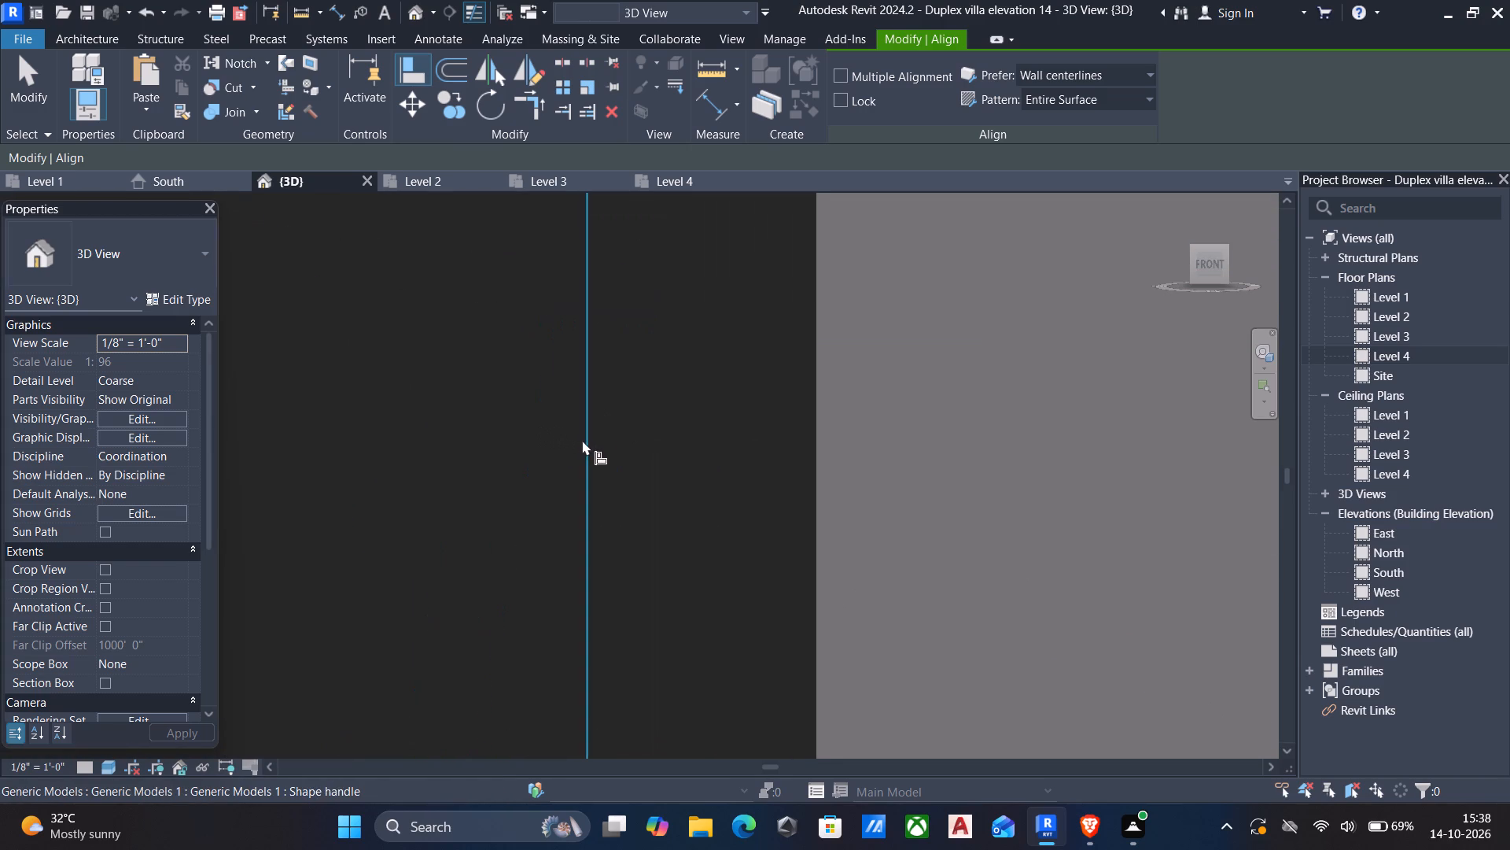
{"action": "middle_click_drag", "start_coordinate": [577, 441], "coordinate": [542, 448]}
{"action": "scroll", "coordinate": [547, 445], "scroll_direction": "down", "scroll_amount": 7}
{"action": "scroll", "coordinate": [565, 439], "scroll_direction": "down", "scroll_amount": 19}
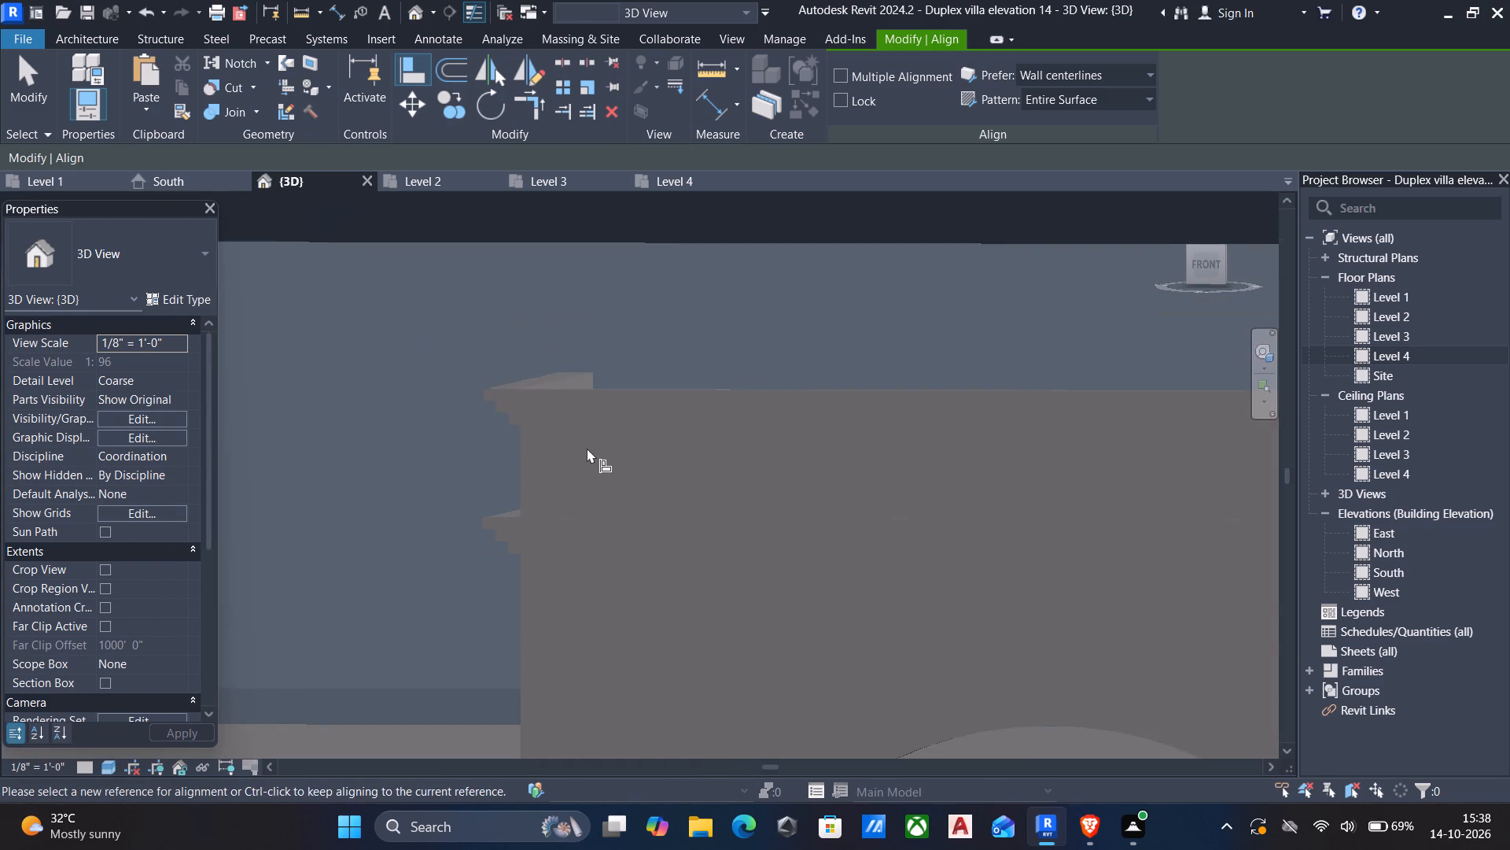
{"action": "scroll", "coordinate": [587, 448], "scroll_direction": "down", "scroll_amount": 4}
{"action": "middle_click_drag", "start_coordinate": [1124, 504], "coordinate": [1105, 504]}
{"action": "scroll", "coordinate": [1033, 494], "scroll_direction": "up", "scroll_amount": 6}
{"action": "scroll", "coordinate": [757, 438], "scroll_direction": "up", "scroll_amount": 5}
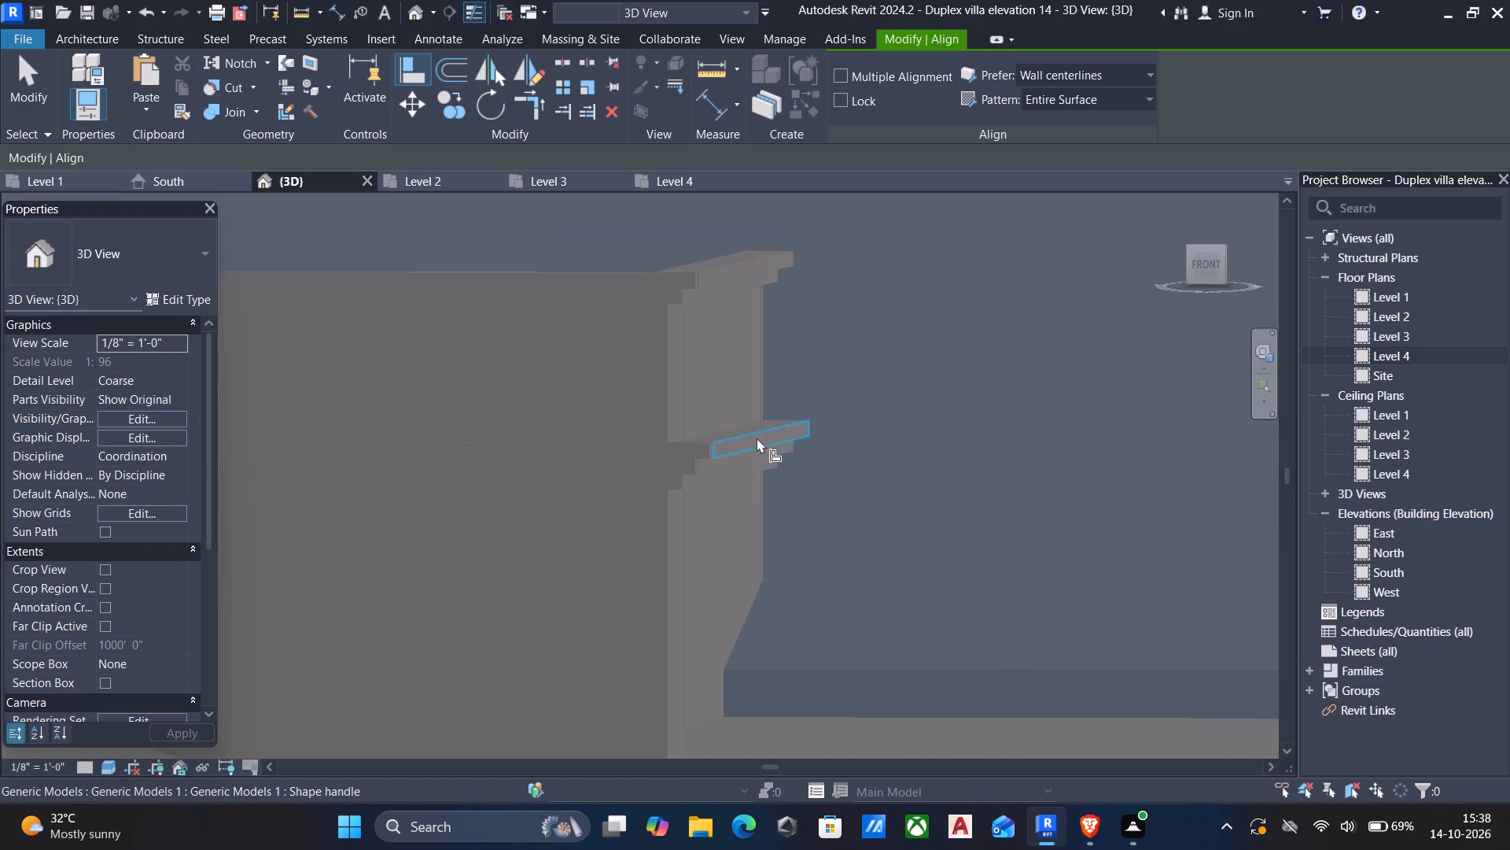
{"action": "scroll", "coordinate": [757, 438], "scroll_direction": "up", "scroll_amount": 6}
{"action": "type", "text": "al"}
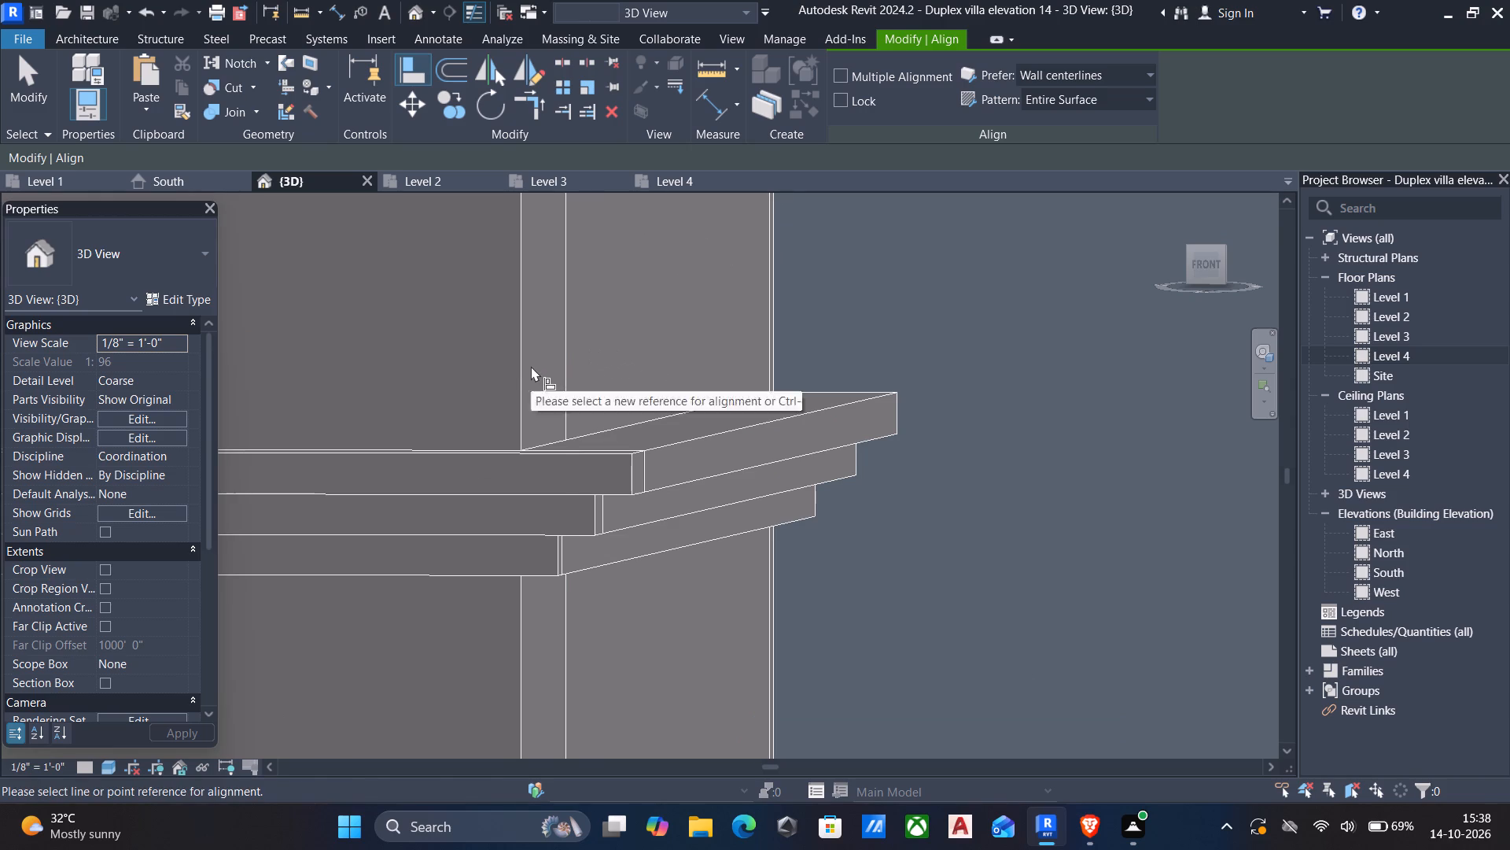
{"action": "left_click", "coordinate": [521, 371]}
{"action": "left_click", "coordinate": [573, 363]}
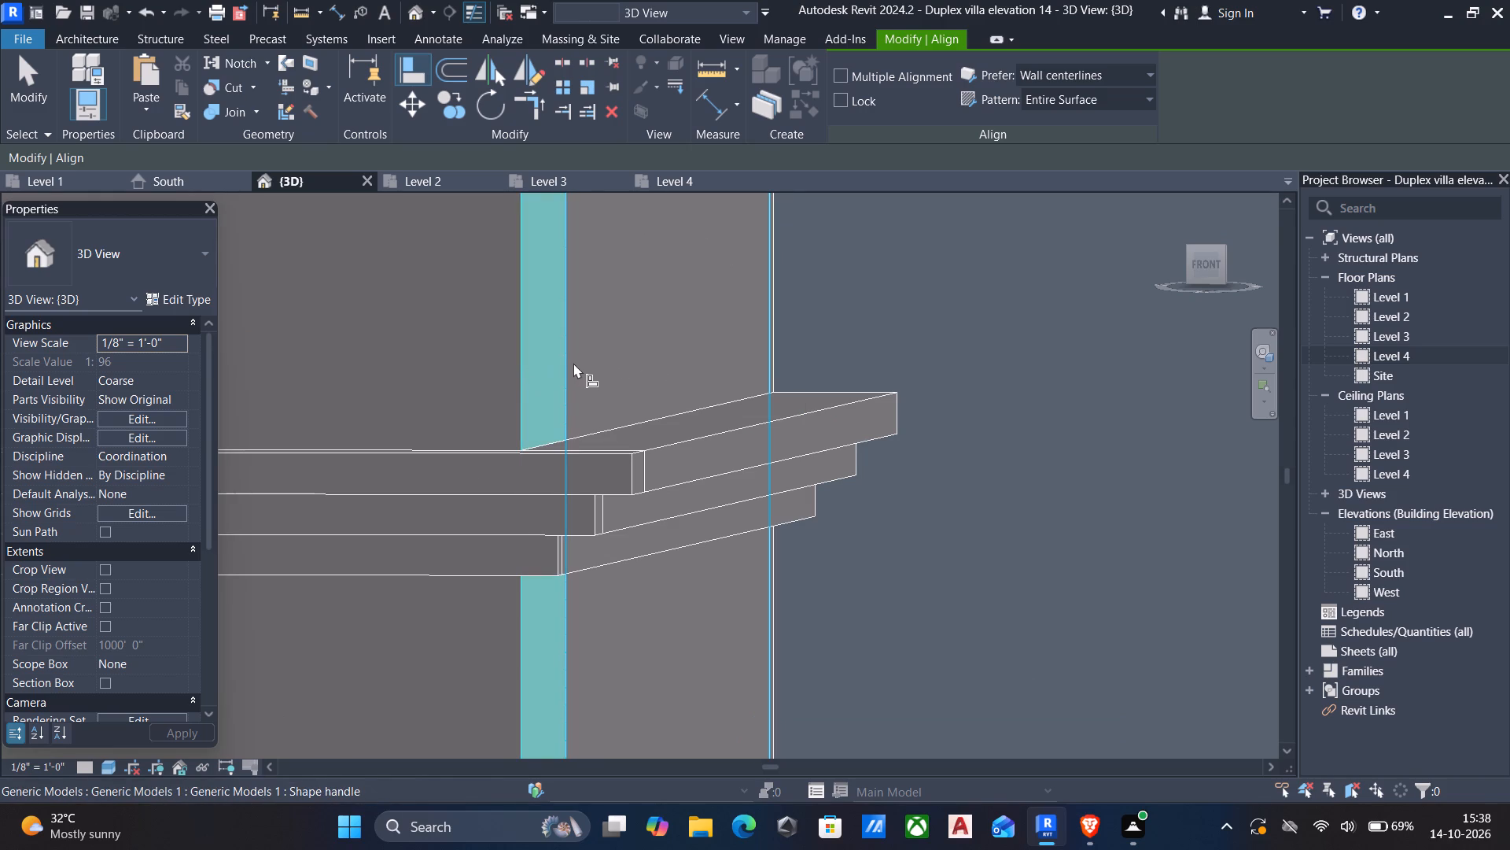
{"action": "scroll", "coordinate": [573, 363], "scroll_direction": "down", "scroll_amount": 5}
{"action": "scroll", "coordinate": [582, 513], "scroll_direction": "down", "scroll_amount": 4}
{"action": "middle_click_drag", "start_coordinate": [592, 516], "coordinate": [779, 535]}
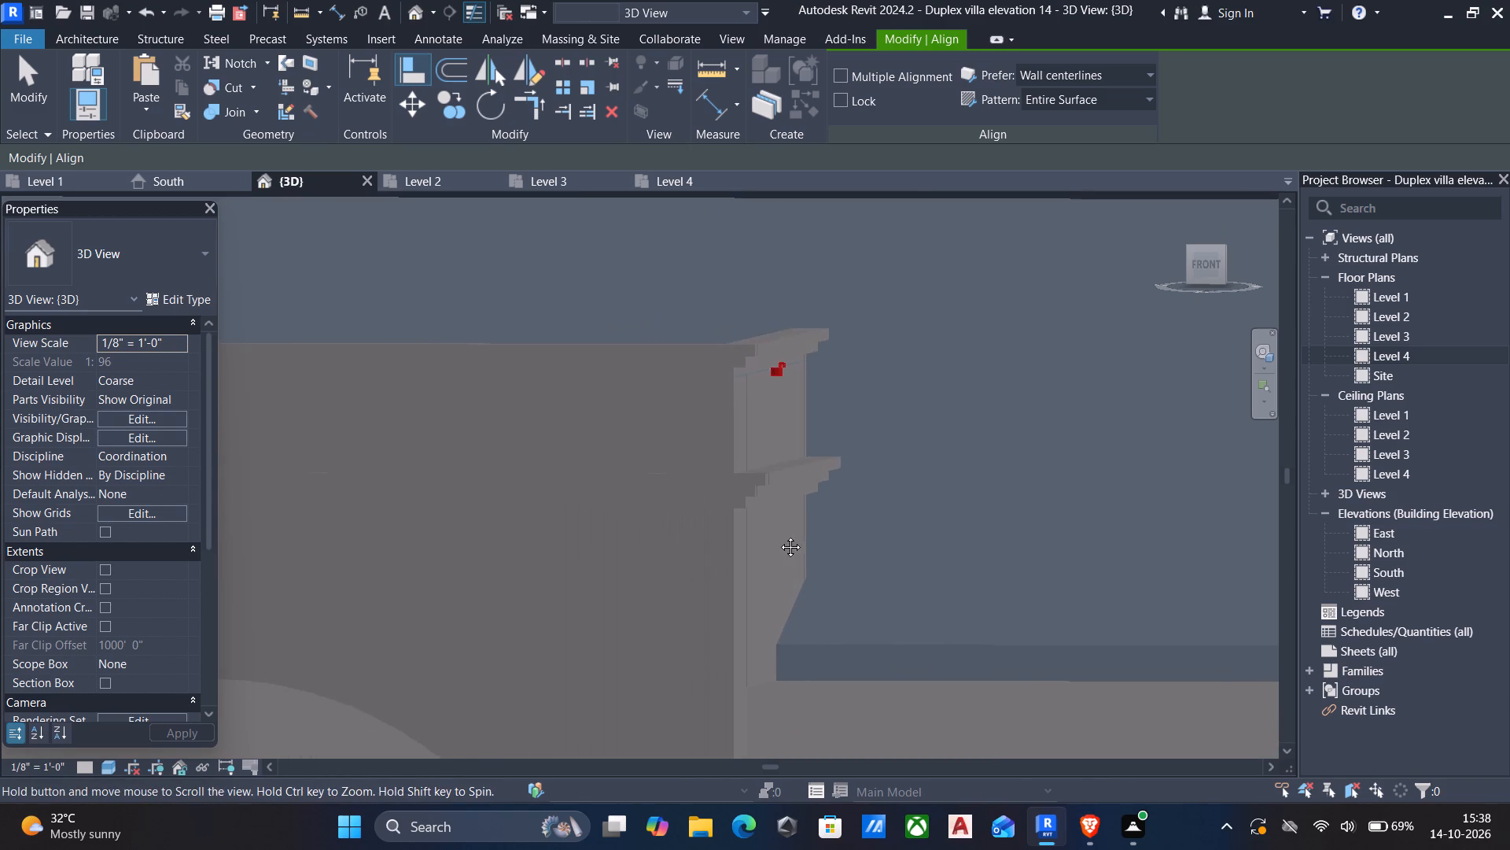
{"action": "middle_click_drag", "start_coordinate": [779, 535], "coordinate": [779, 536]}
{"action": "key", "text": "Escape"}
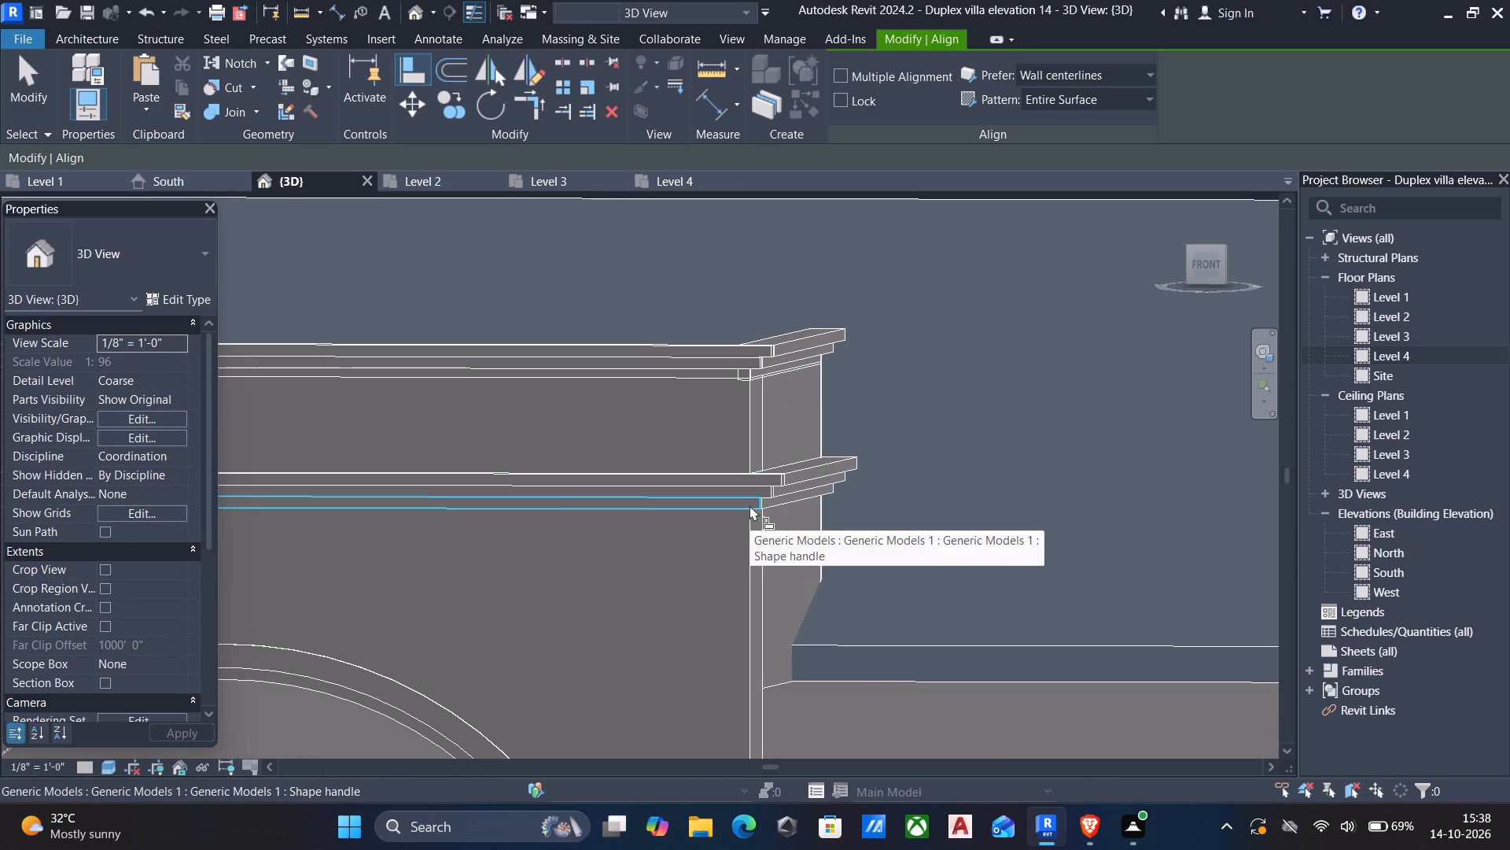
Examine the front arch, its columns and the balcony posts from the villa's side, including the straight Left view.
{"action": "middle_click_drag", "start_coordinate": [749, 505], "coordinate": [936, 523], "text": "shift"}
{"action": "scroll", "coordinate": [936, 523], "scroll_direction": "down", "scroll_amount": 5}
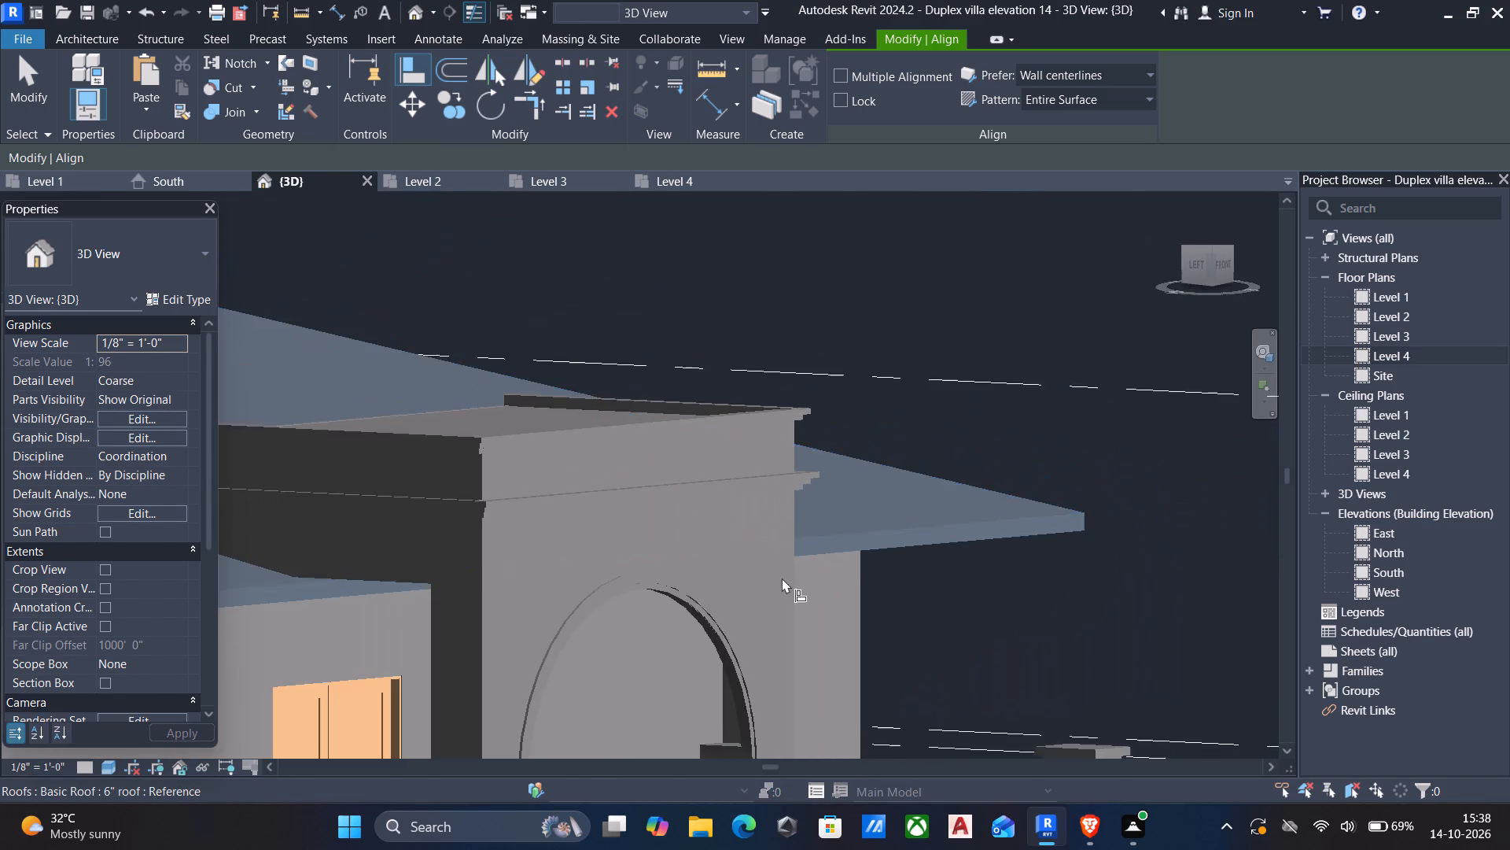
{"action": "middle_click_drag", "start_coordinate": [778, 578], "coordinate": [728, 584]}
{"action": "middle_click_drag", "start_coordinate": [727, 582], "coordinate": [880, 351]}
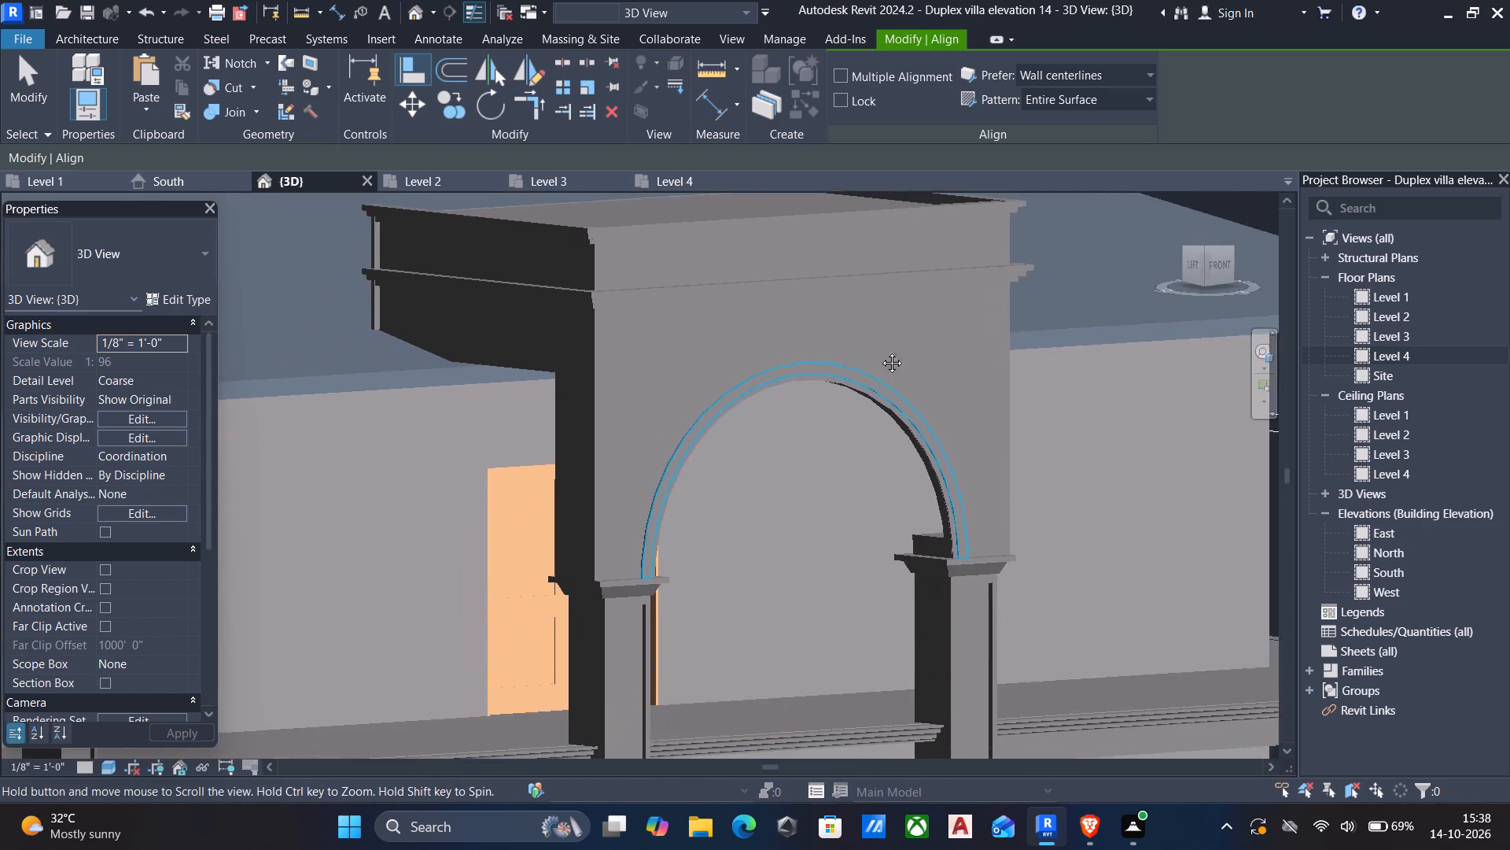
{"action": "middle_click_drag", "start_coordinate": [880, 351], "coordinate": [889, 254]}
{"action": "middle_click_drag", "start_coordinate": [871, 355], "coordinate": [943, 336]}
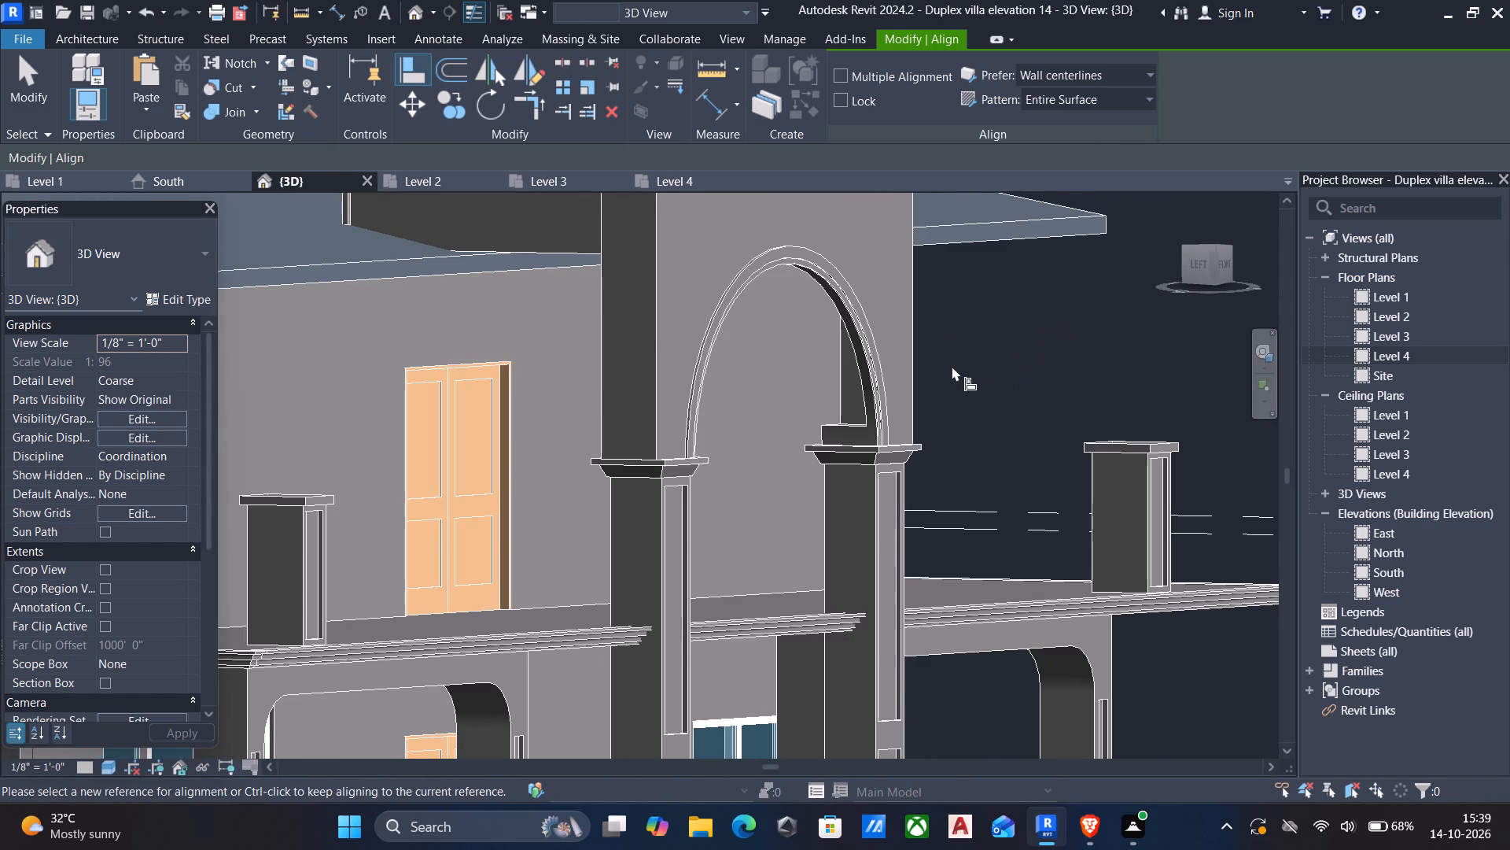
{"action": "middle_click_drag", "start_coordinate": [957, 434], "coordinate": [959, 320]}
{"action": "middle_click_drag", "start_coordinate": [1015, 407], "coordinate": [1007, 359]}
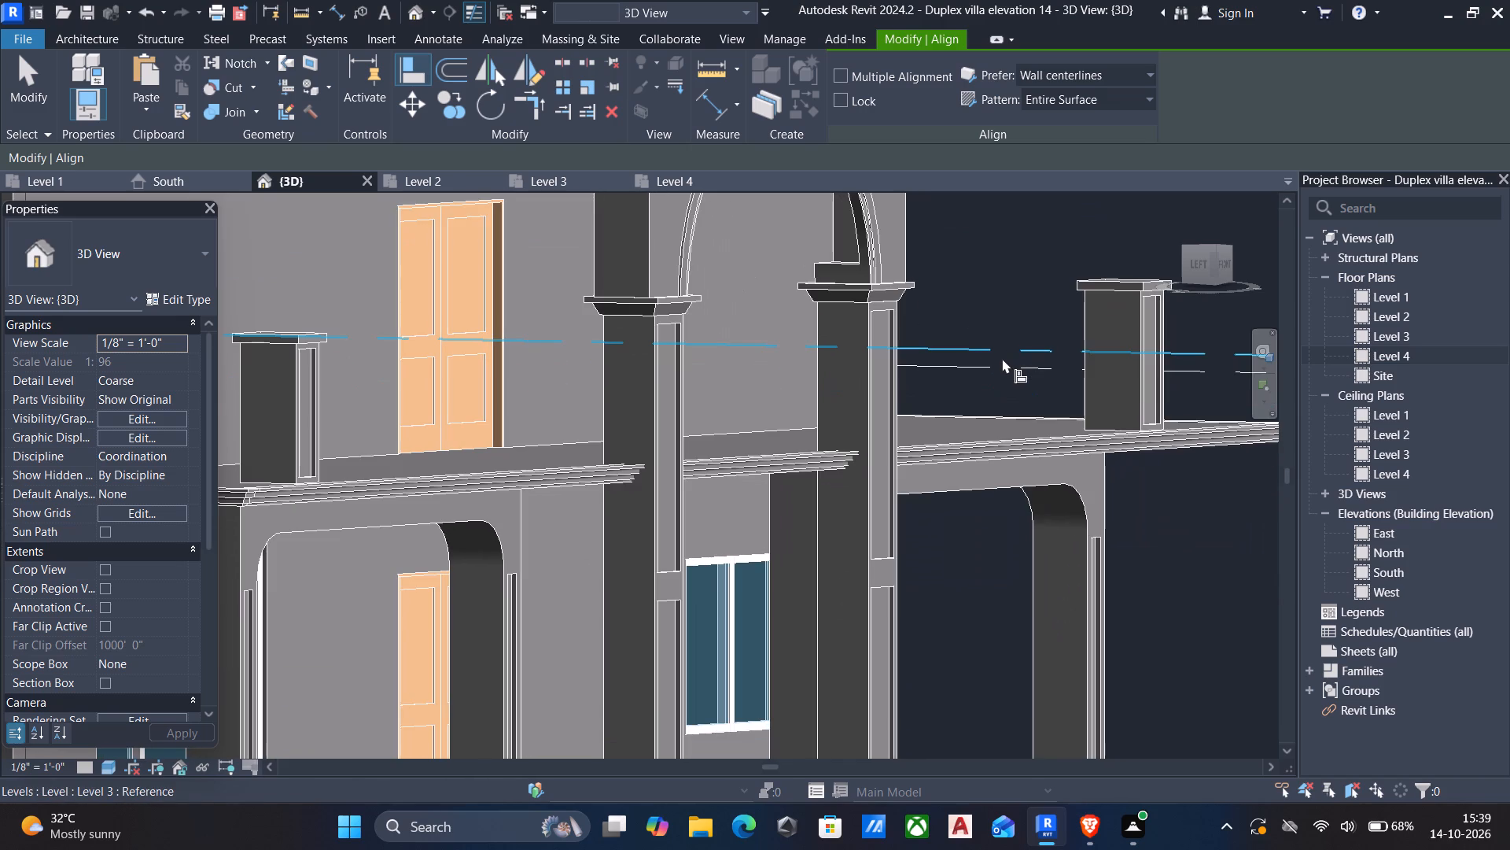
{"action": "middle_click_drag", "start_coordinate": [1002, 358], "coordinate": [1125, 382], "text": "shift"}
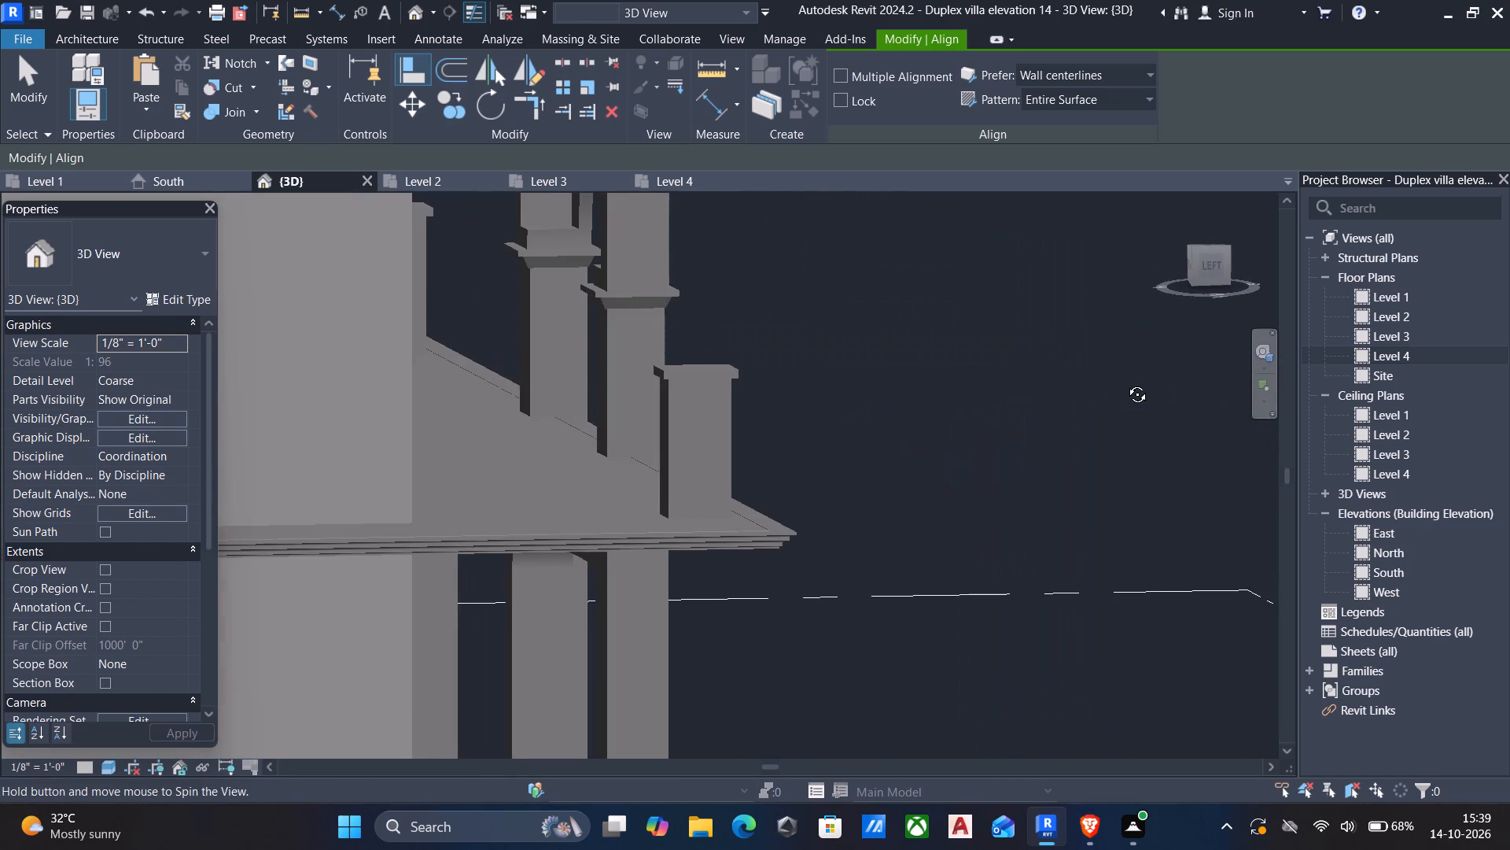
{"action": "middle_click_drag", "start_coordinate": [1125, 382], "coordinate": [1112, 353], "text": "shift"}
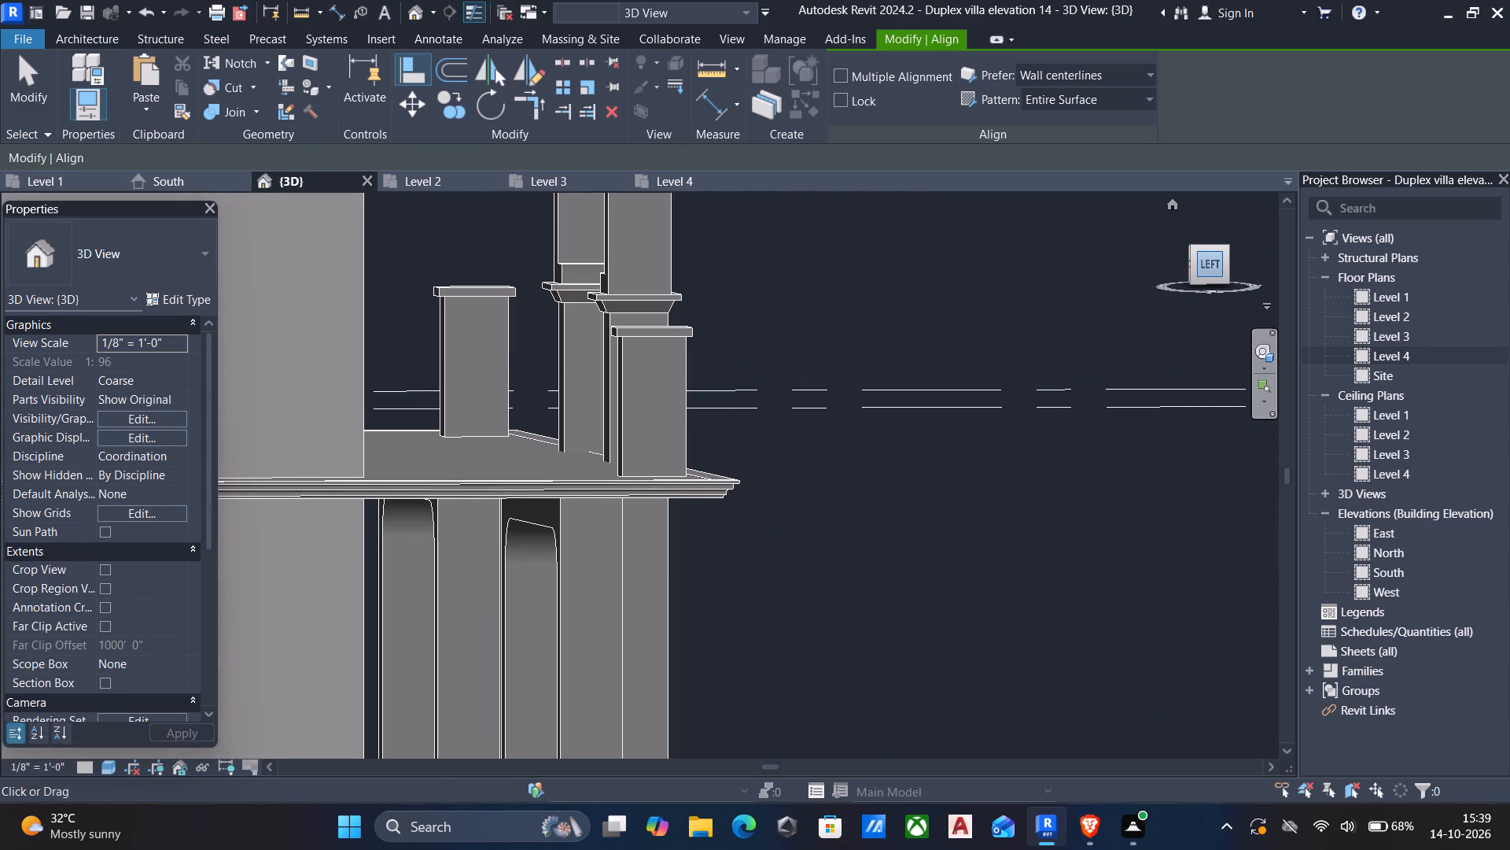
{"action": "left_click", "coordinate": [1210, 263]}
{"action": "scroll", "coordinate": [644, 381], "scroll_direction": "up", "scroll_amount": 6}
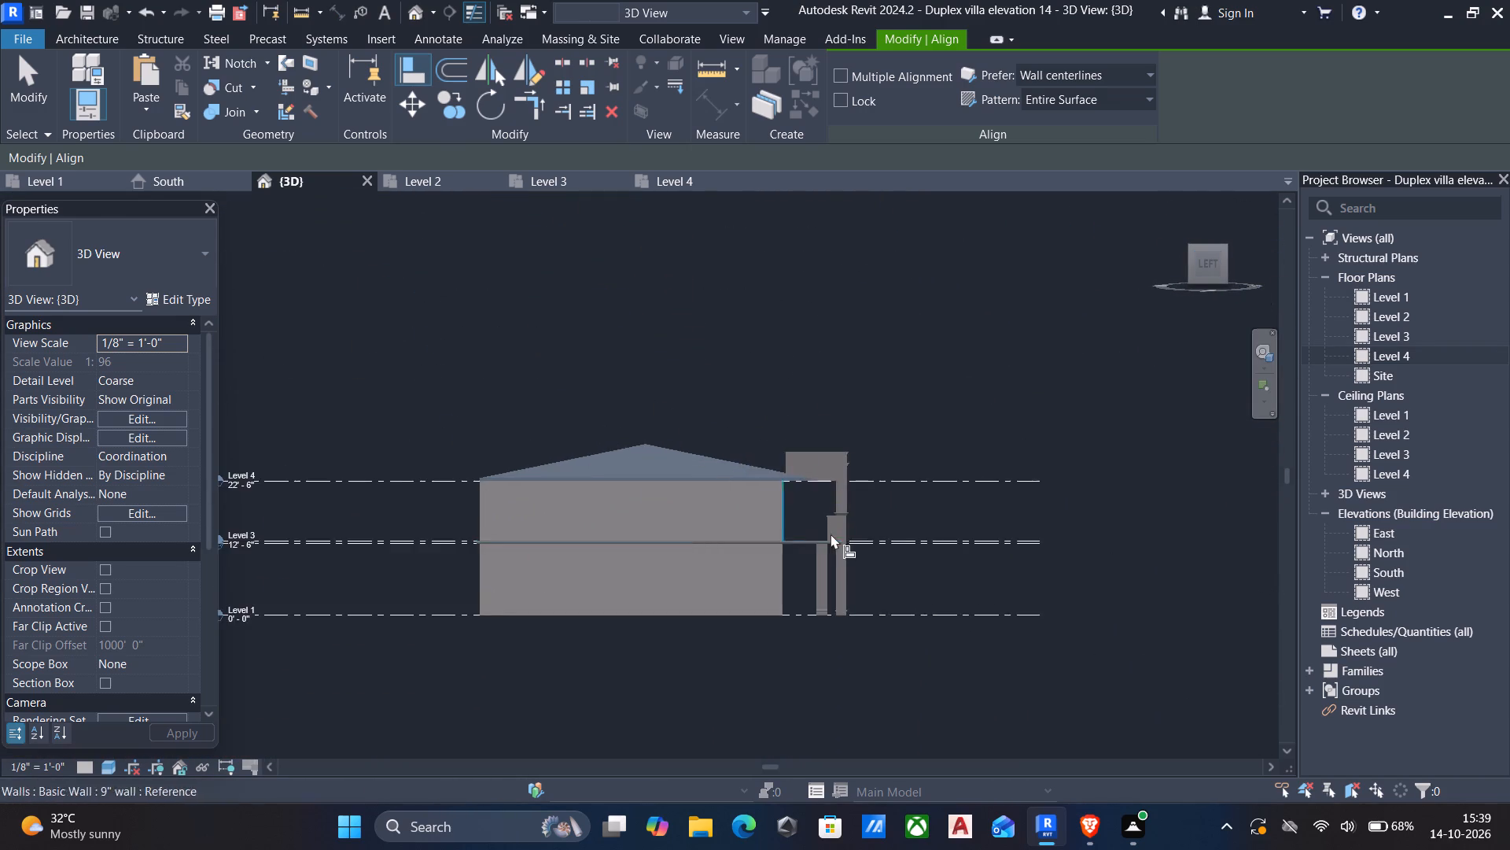
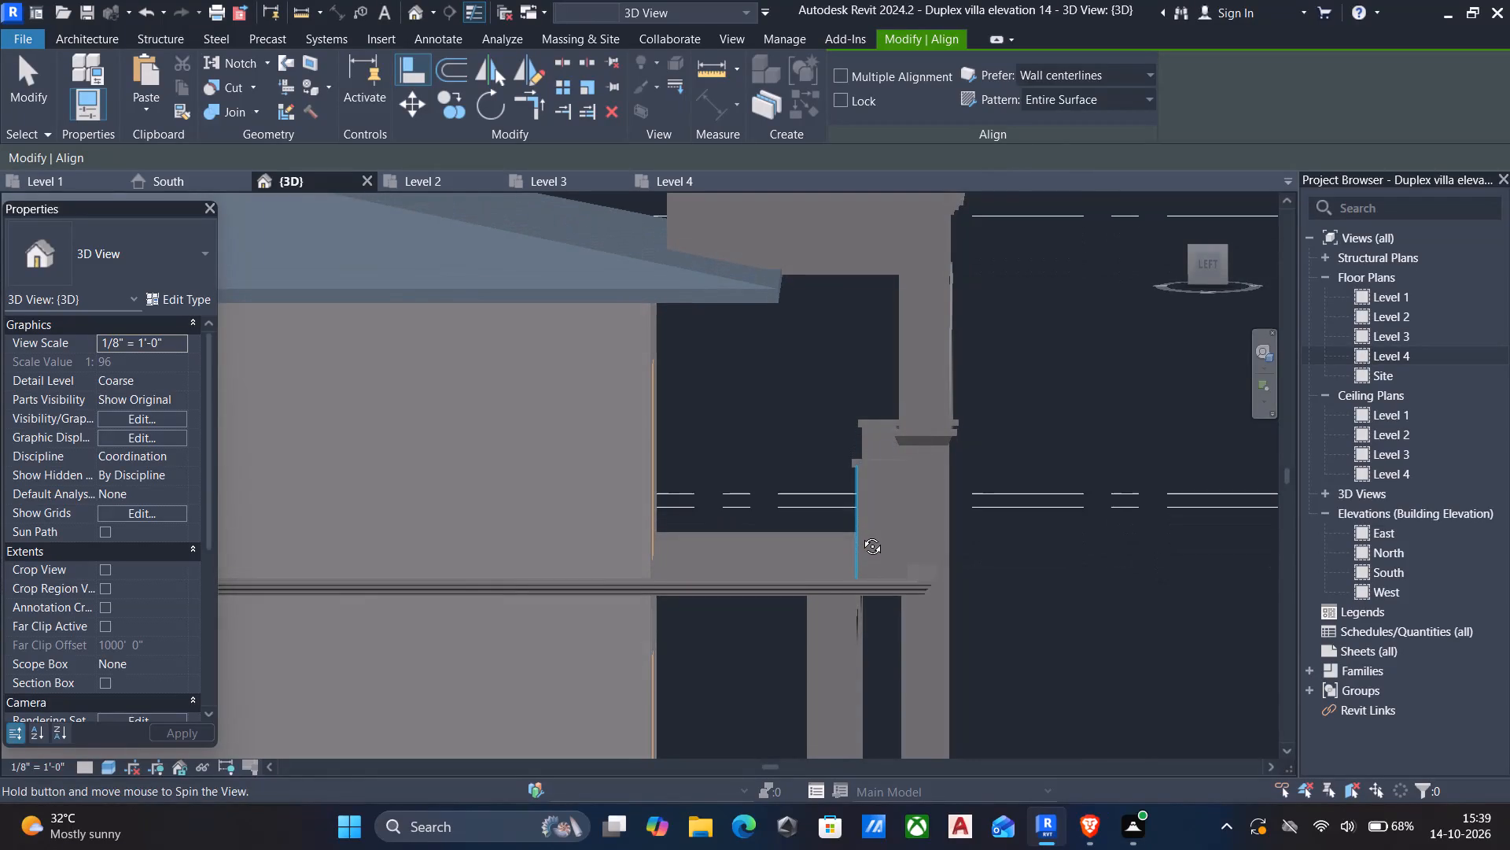
Examine the villa's front facade, end posts and projecting Level 2 floor edges from several angles.
{"action": "scroll", "coordinate": [746, 554], "scroll_direction": "down", "scroll_amount": 2}
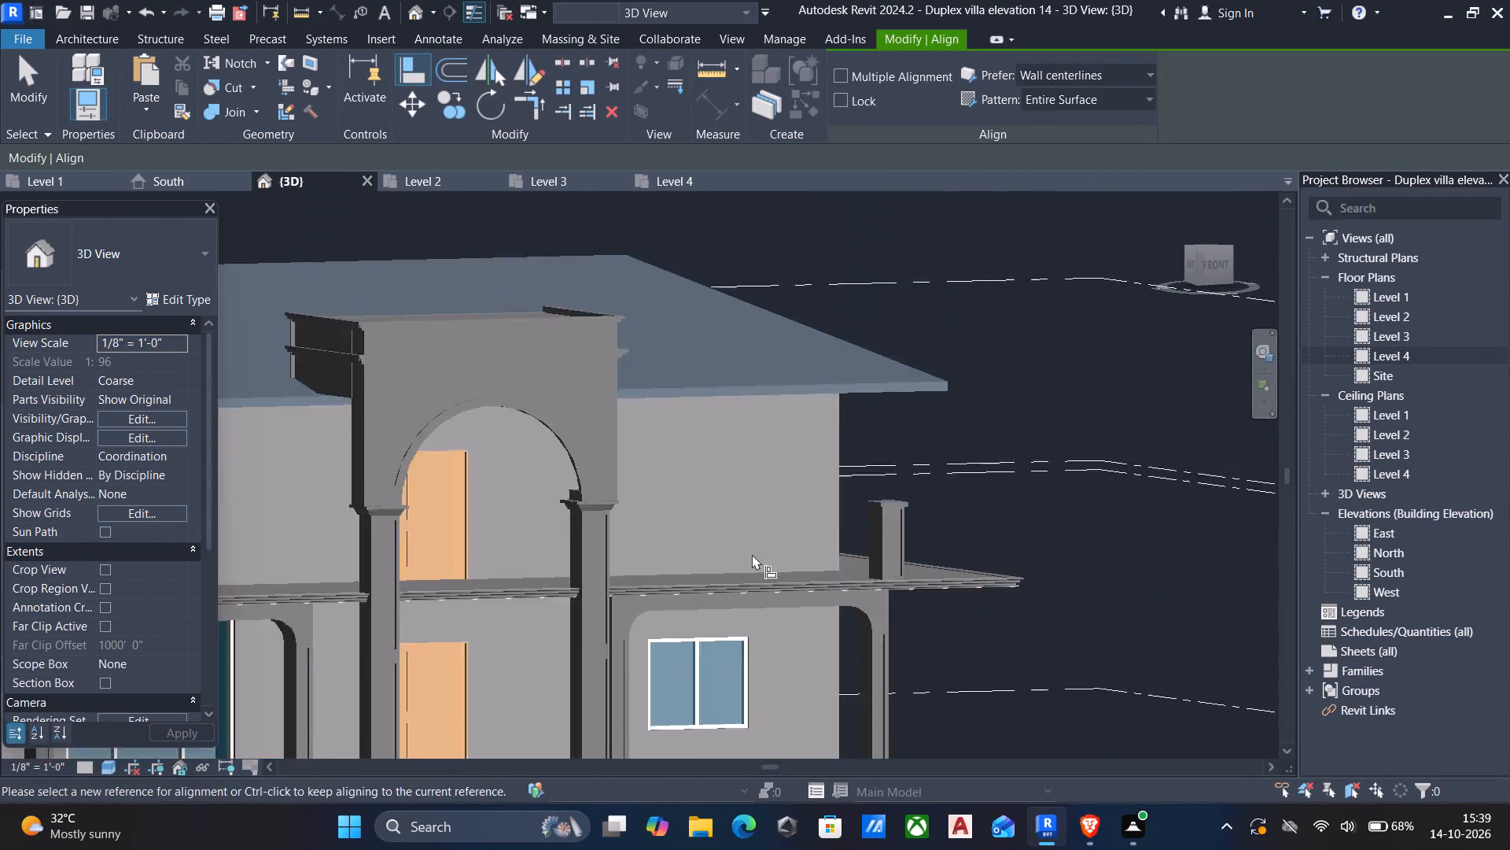
{"action": "scroll", "coordinate": [752, 554], "scroll_direction": "down", "scroll_amount": 4}
{"action": "middle_click_drag", "start_coordinate": [754, 536], "coordinate": [698, 496], "text": "shift"}
{"action": "scroll", "coordinate": [700, 511], "scroll_direction": "up", "scroll_amount": 7, "text": "shift"}
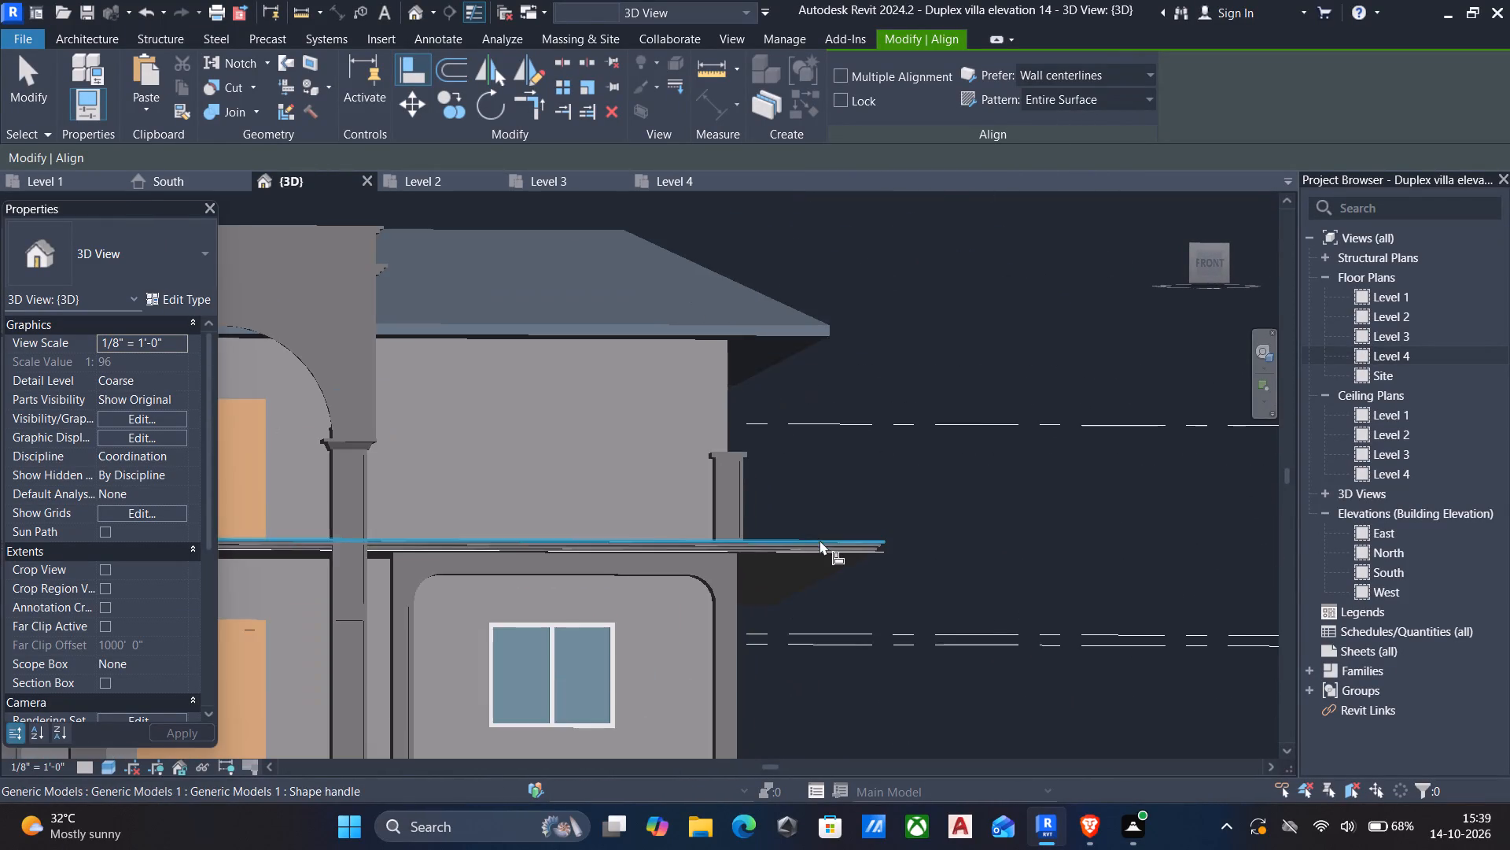
{"action": "middle_click_drag", "start_coordinate": [820, 541], "coordinate": [1011, 527]}
{"action": "middle_click_drag", "start_coordinate": [924, 519], "coordinate": [1045, 473]}
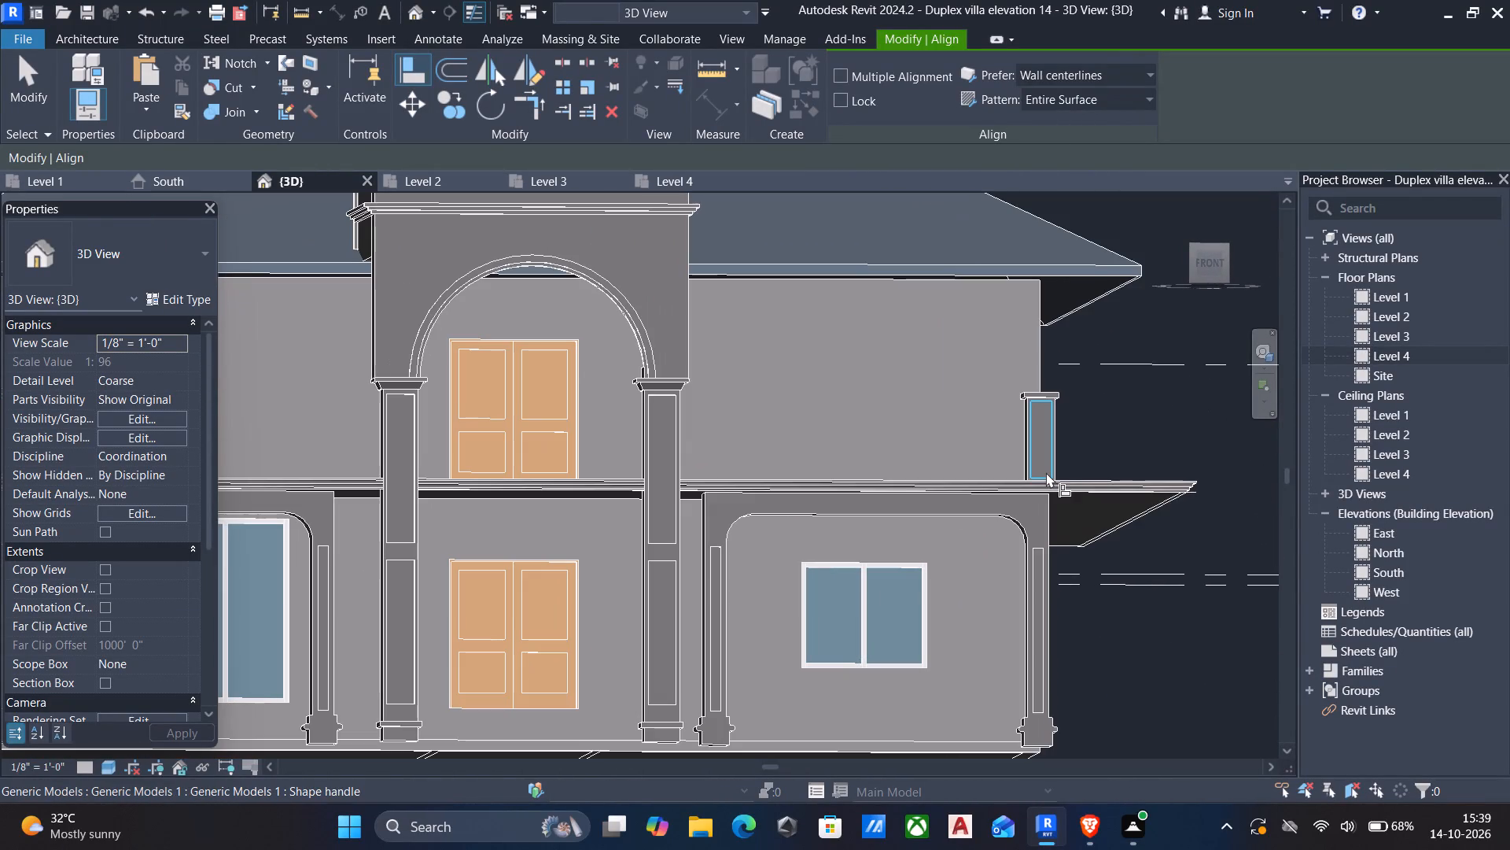
{"action": "middle_click_drag", "start_coordinate": [1046, 472], "coordinate": [1026, 540], "text": "shift"}
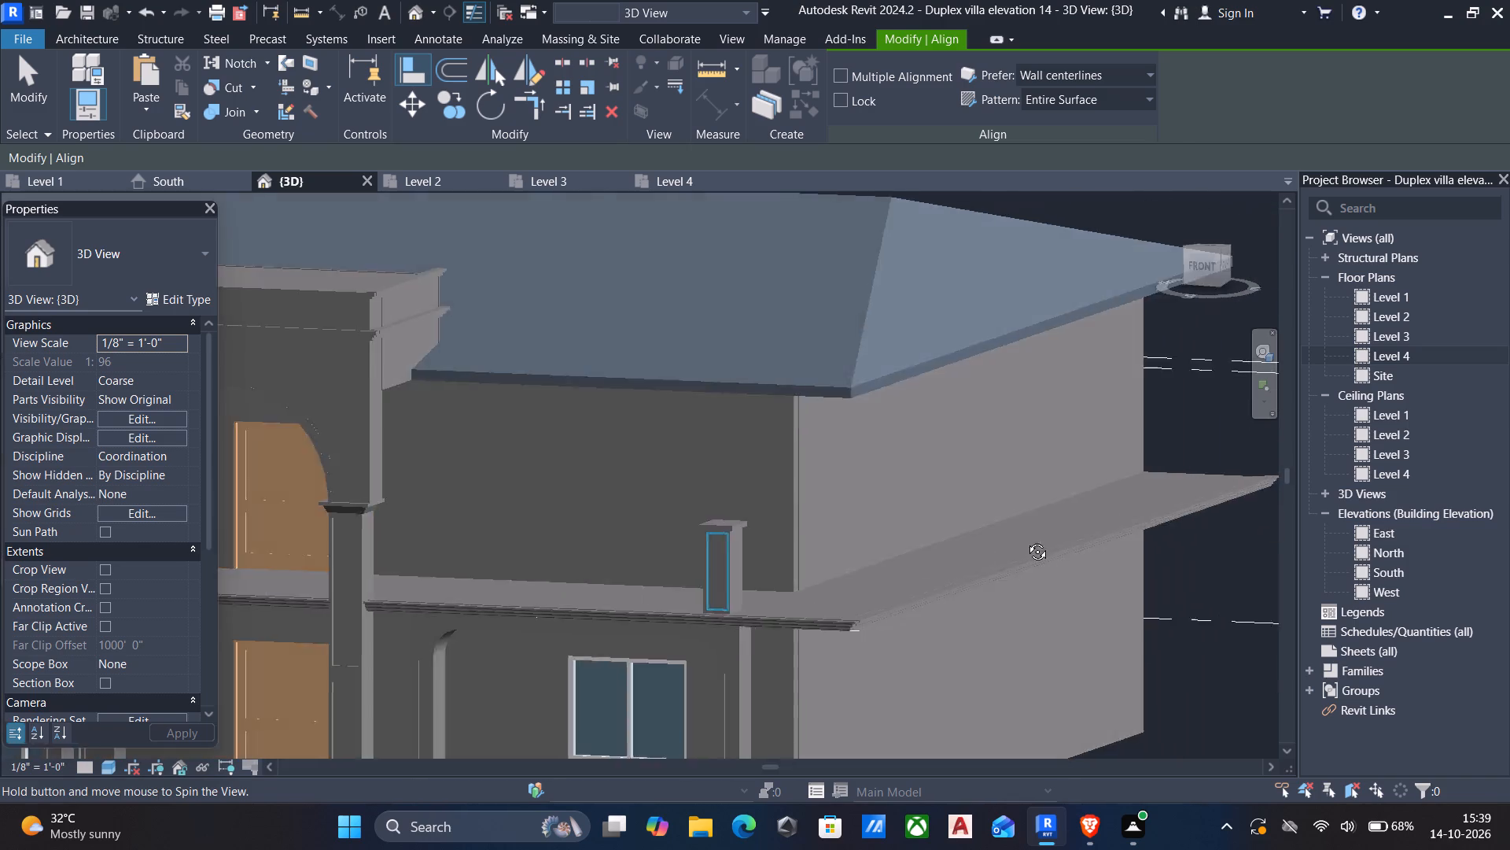
{"action": "middle_click_drag", "start_coordinate": [1026, 540], "coordinate": [1046, 541], "text": "shift"}
{"action": "middle_click_drag", "start_coordinate": [1001, 543], "coordinate": [1061, 441]}
{"action": "scroll", "coordinate": [1048, 442], "scroll_direction": "down", "scroll_amount": 5}
{"action": "middle_click_drag", "start_coordinate": [825, 521], "coordinate": [831, 478]}
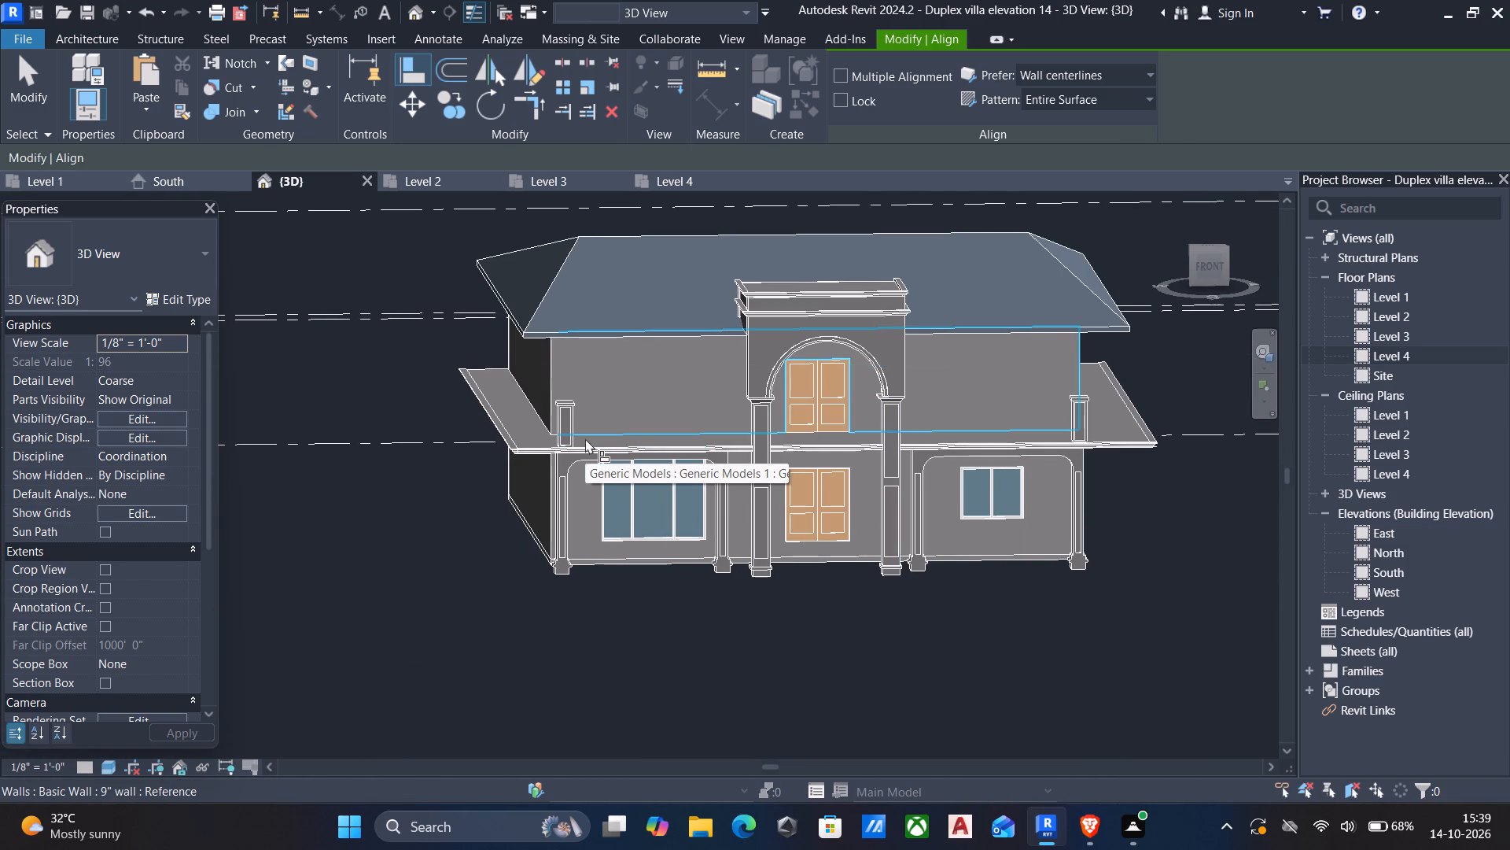
{"action": "key", "text": "Escape"}
Edit the Level 2 floor boundary, nudging its left side line inward to 0' 7 1/2" from the side wall, and finish the sketch.
{"action": "left_click", "coordinate": [518, 434]}
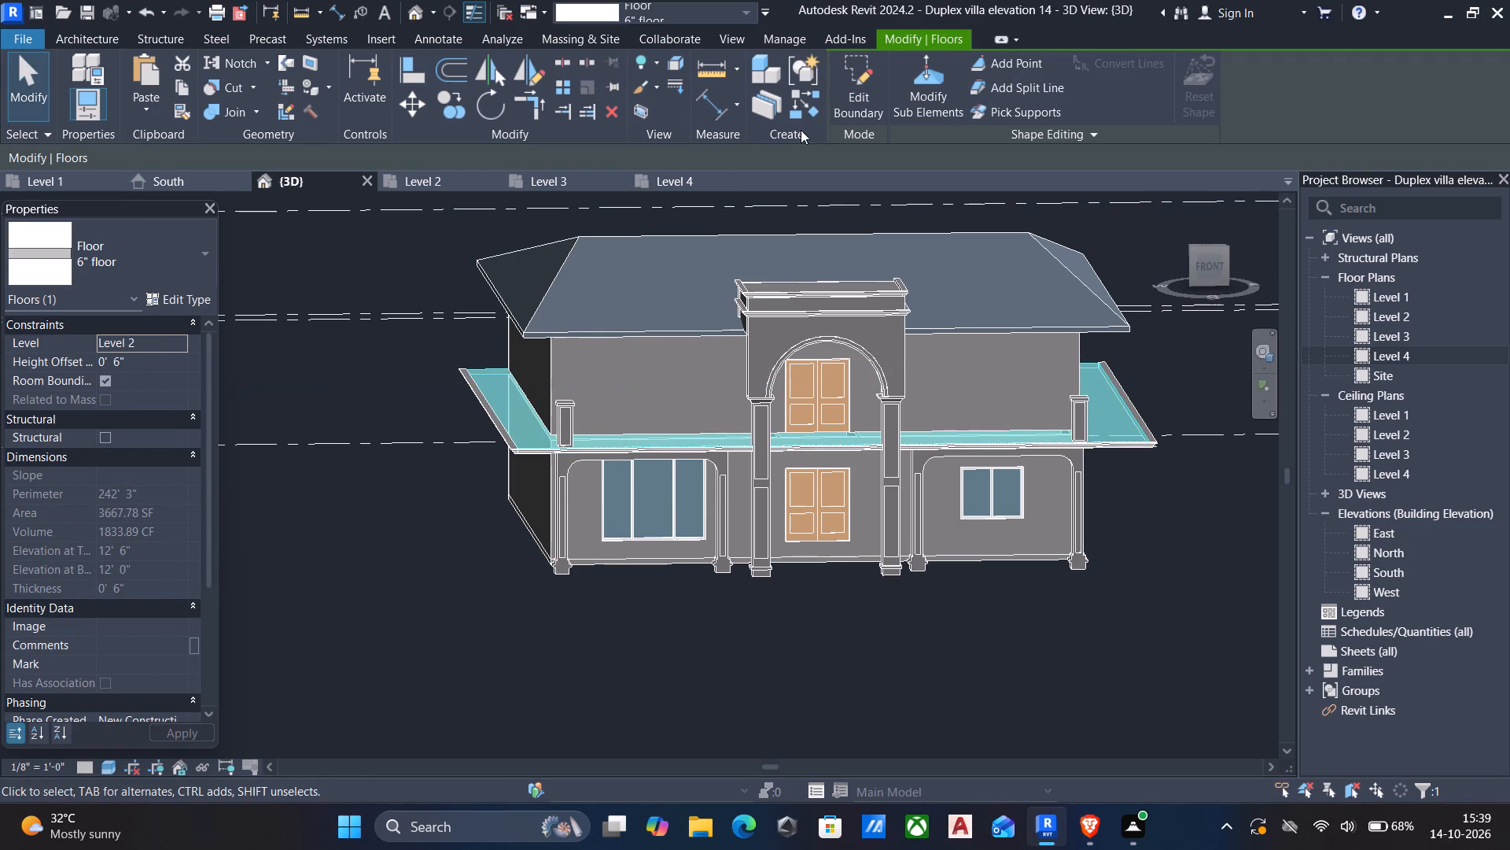
{"action": "left_click", "coordinate": [858, 65]}
{"action": "scroll", "coordinate": [551, 370], "scroll_direction": "up", "scroll_amount": 5}
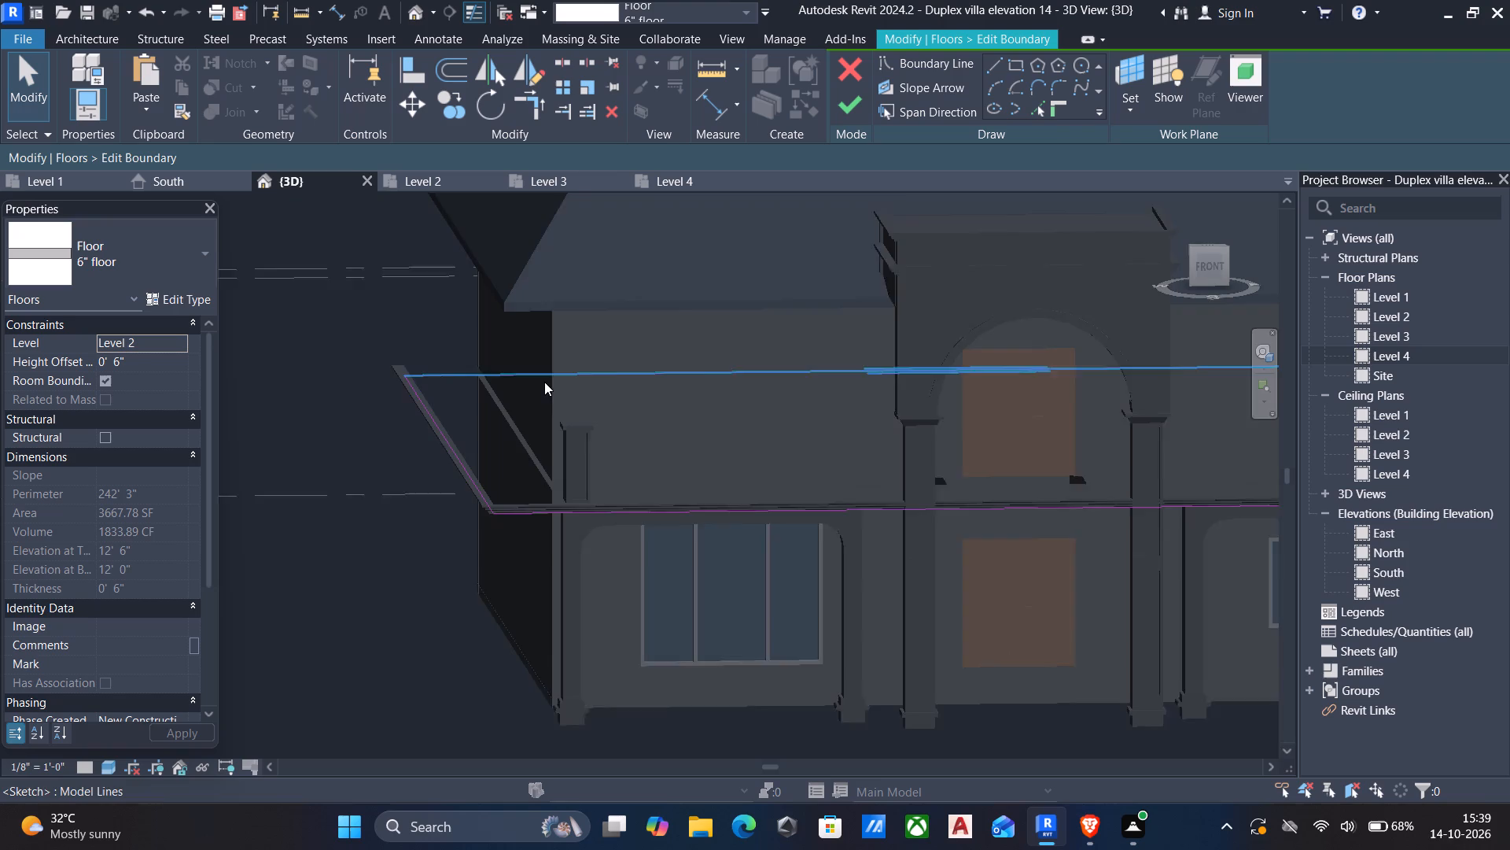
{"action": "left_click", "coordinate": [433, 449]}
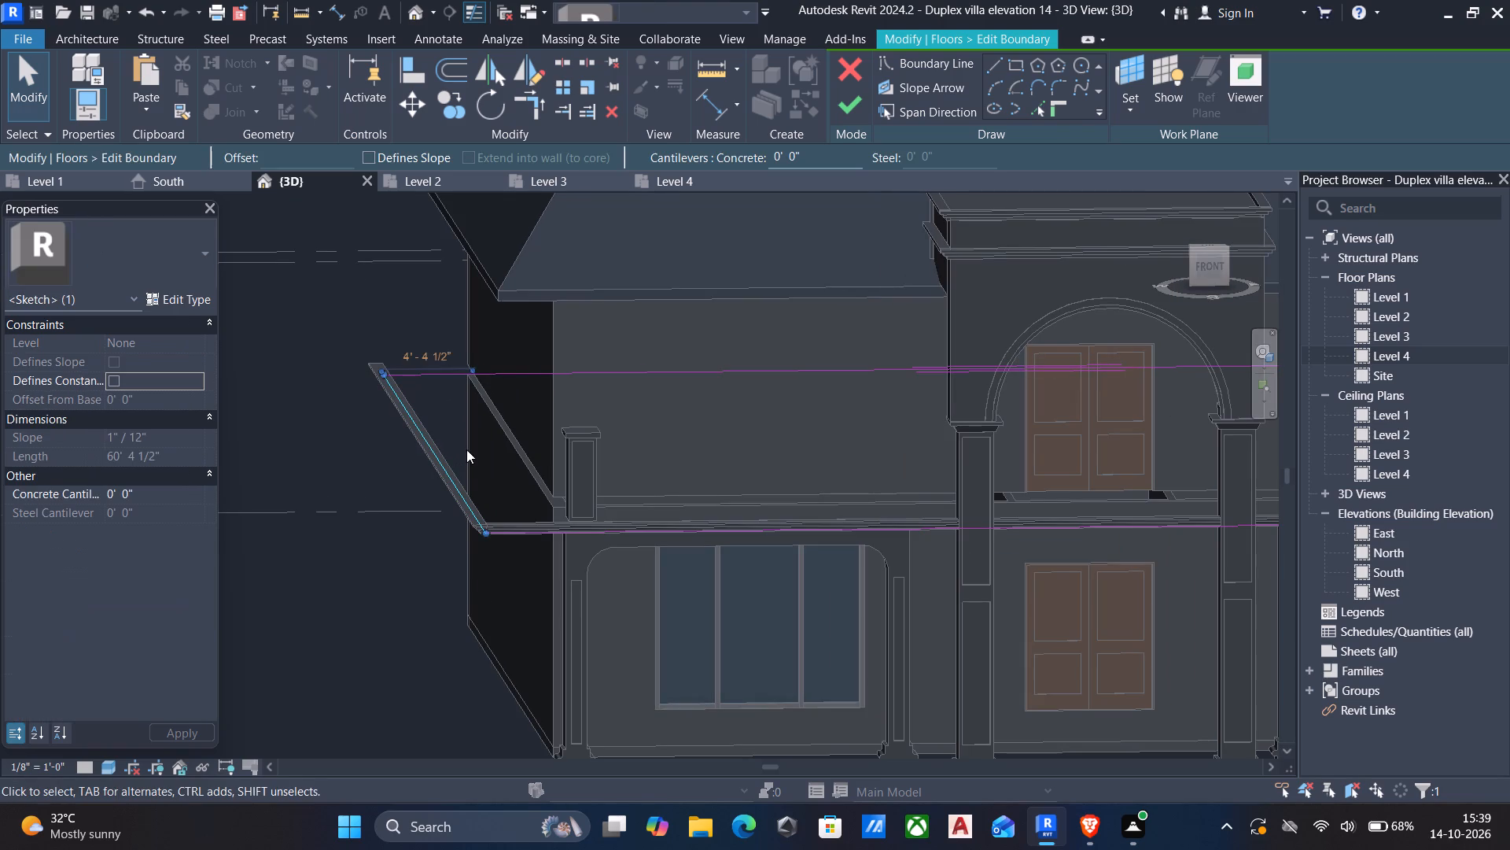
{"action": "key", "text": "Right"}
{"action": "key", "text": "Right"}
{"action": "key", "text": "Right"}
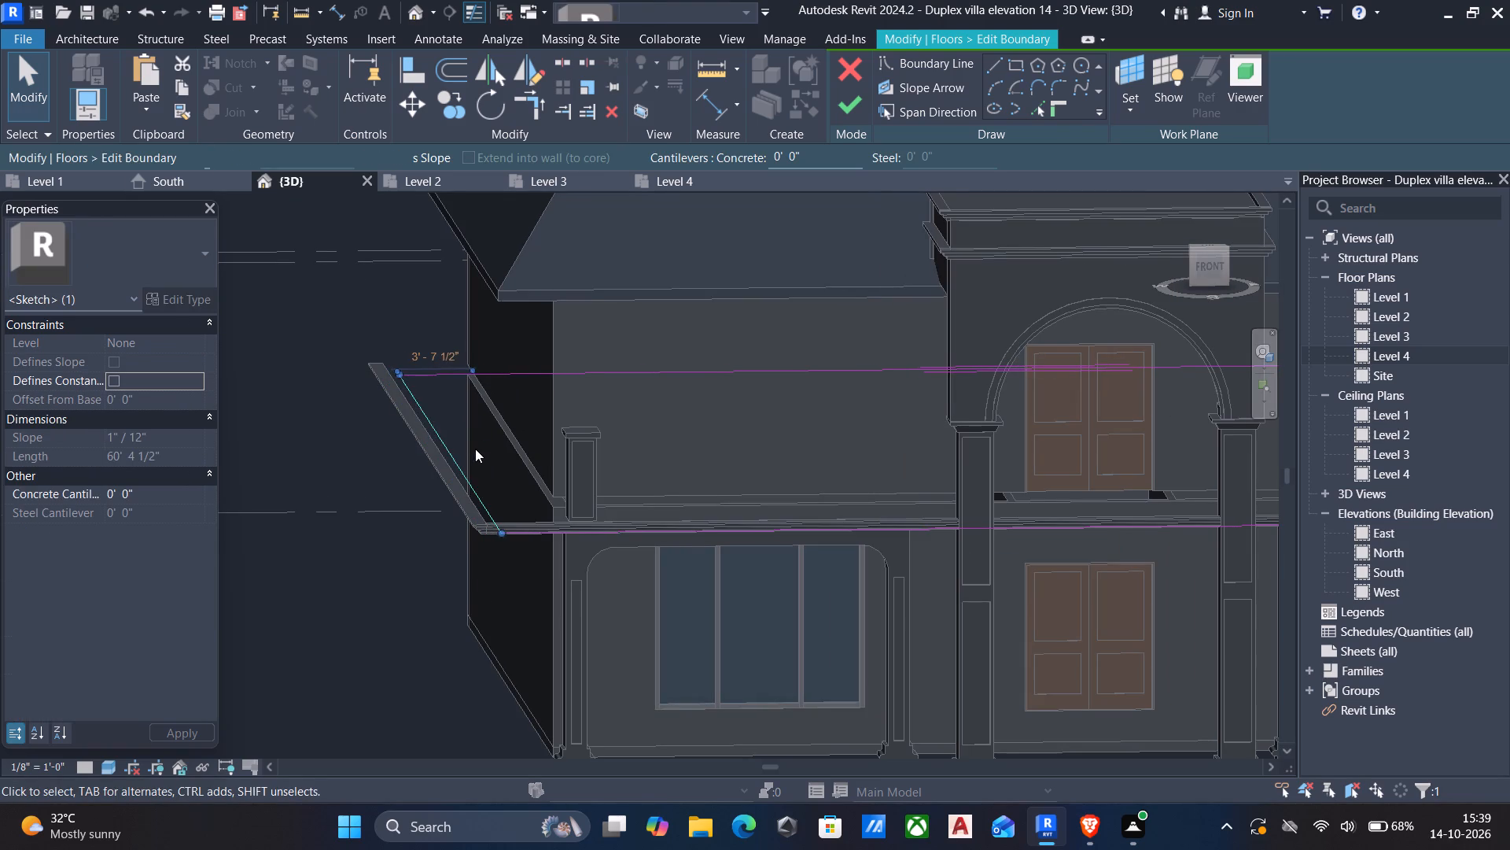
{"action": "key", "text": "Right"}
{"action": "key", "text": "Right"}
{"action": "key", "text": "Right"}
{"action": "key", "text": "Right"}
{"action": "key", "text": "Right"}
{"action": "key", "text": "Right"}
{"action": "key", "text": "Right"}
{"action": "key", "text": "Right"}
{"action": "key", "text": "Right"}
{"action": "key", "text": "Right"}
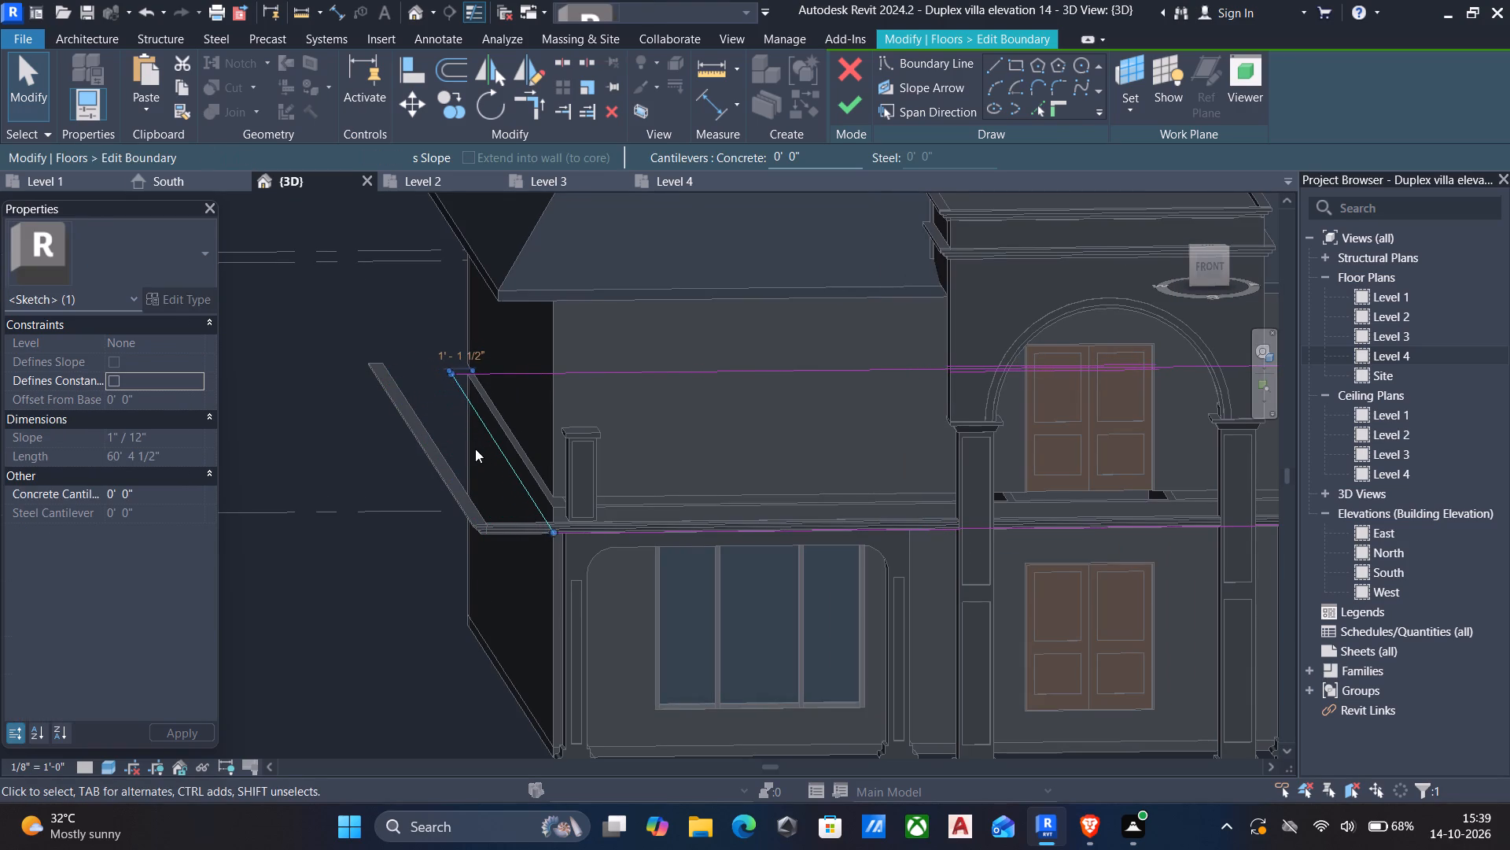
{"action": "key", "text": "Right"}
{"action": "key", "text": "Right"}
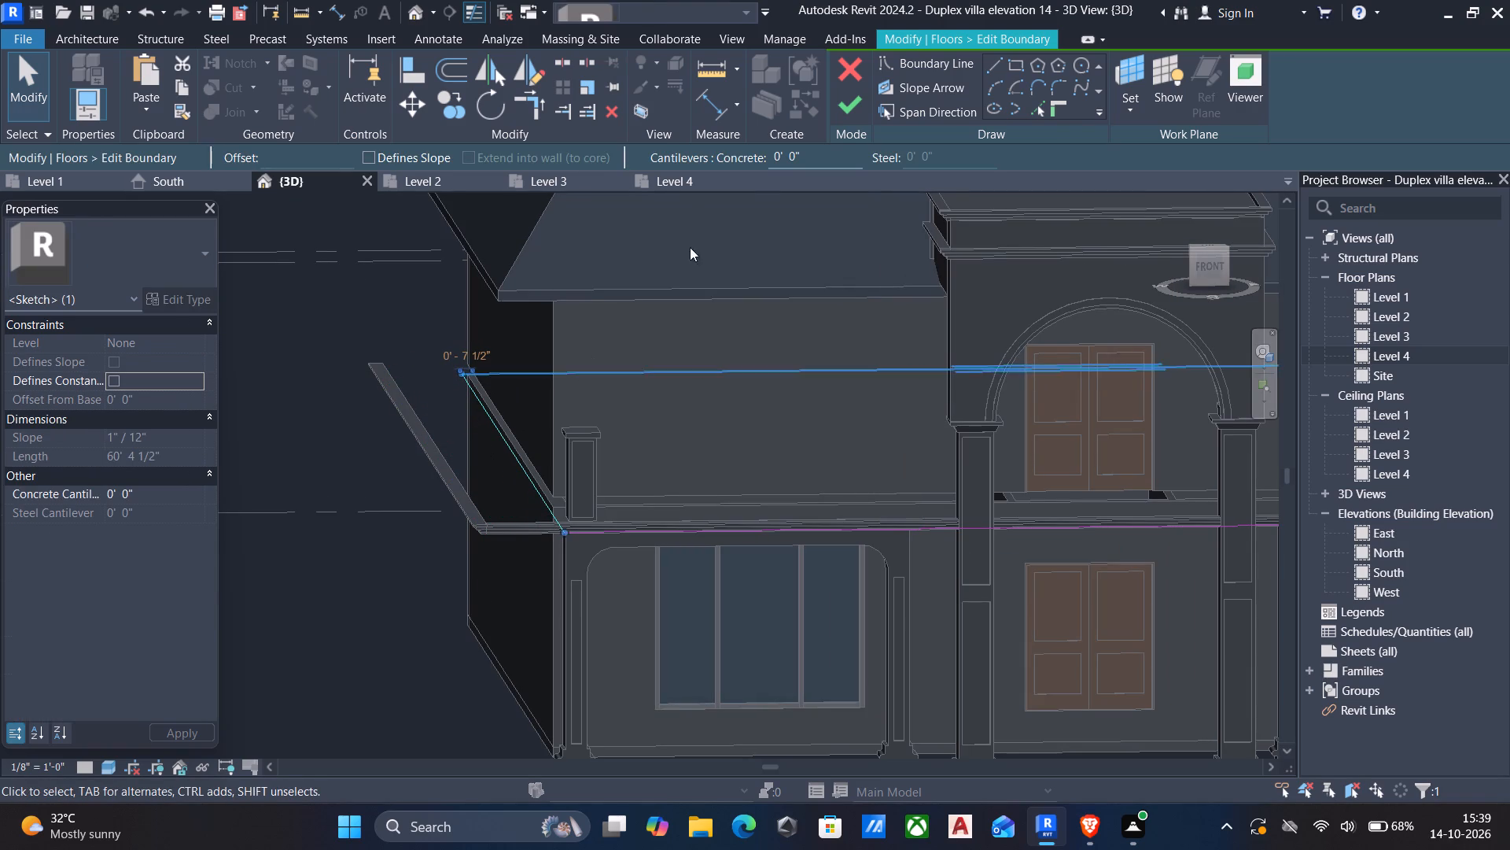
{"action": "left_click", "coordinate": [856, 104]}
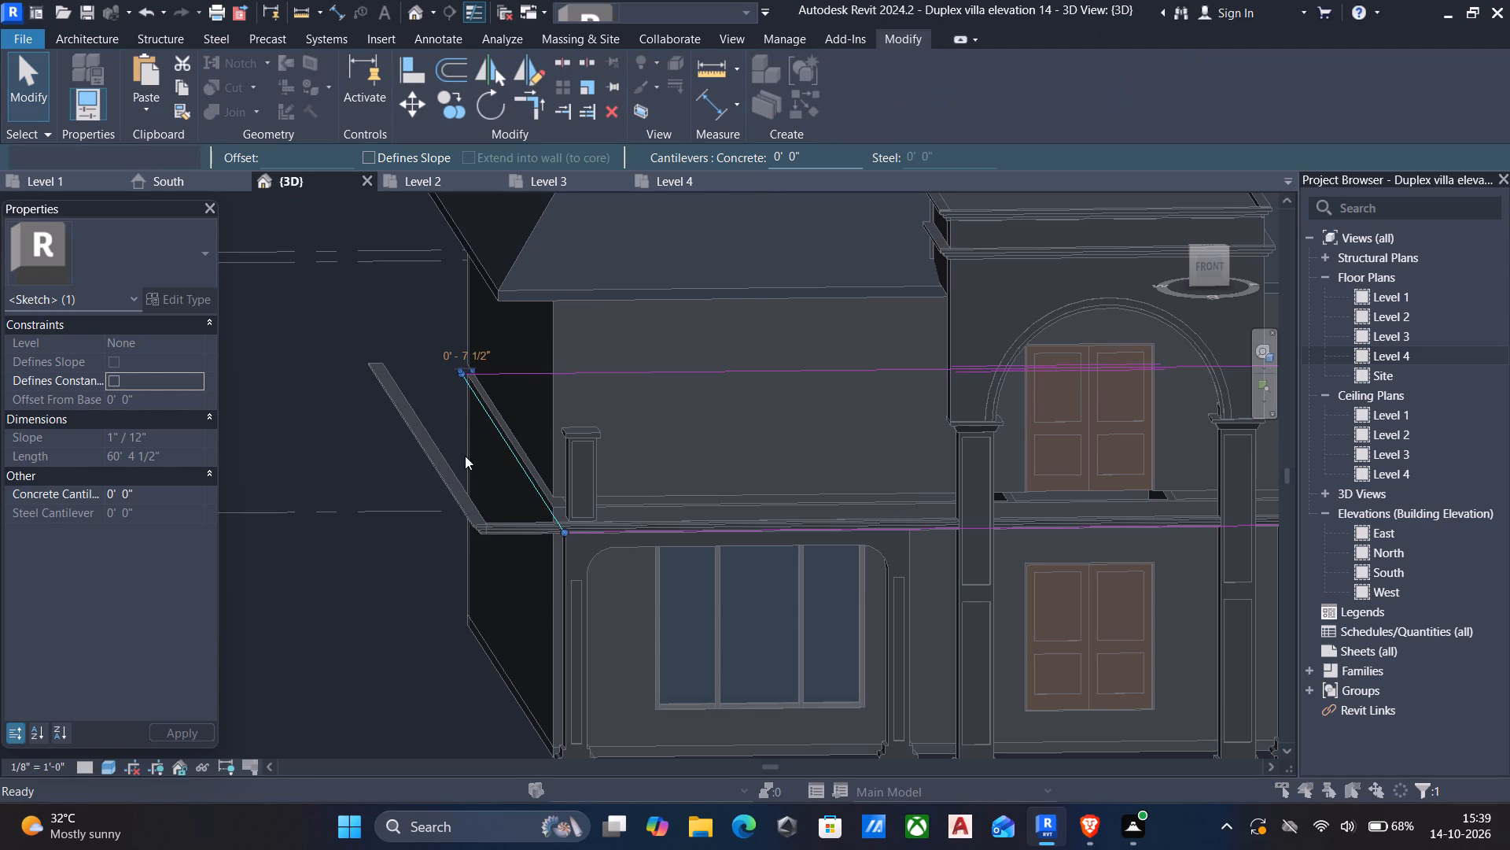
{"action": "left_click", "coordinate": [810, 427]}
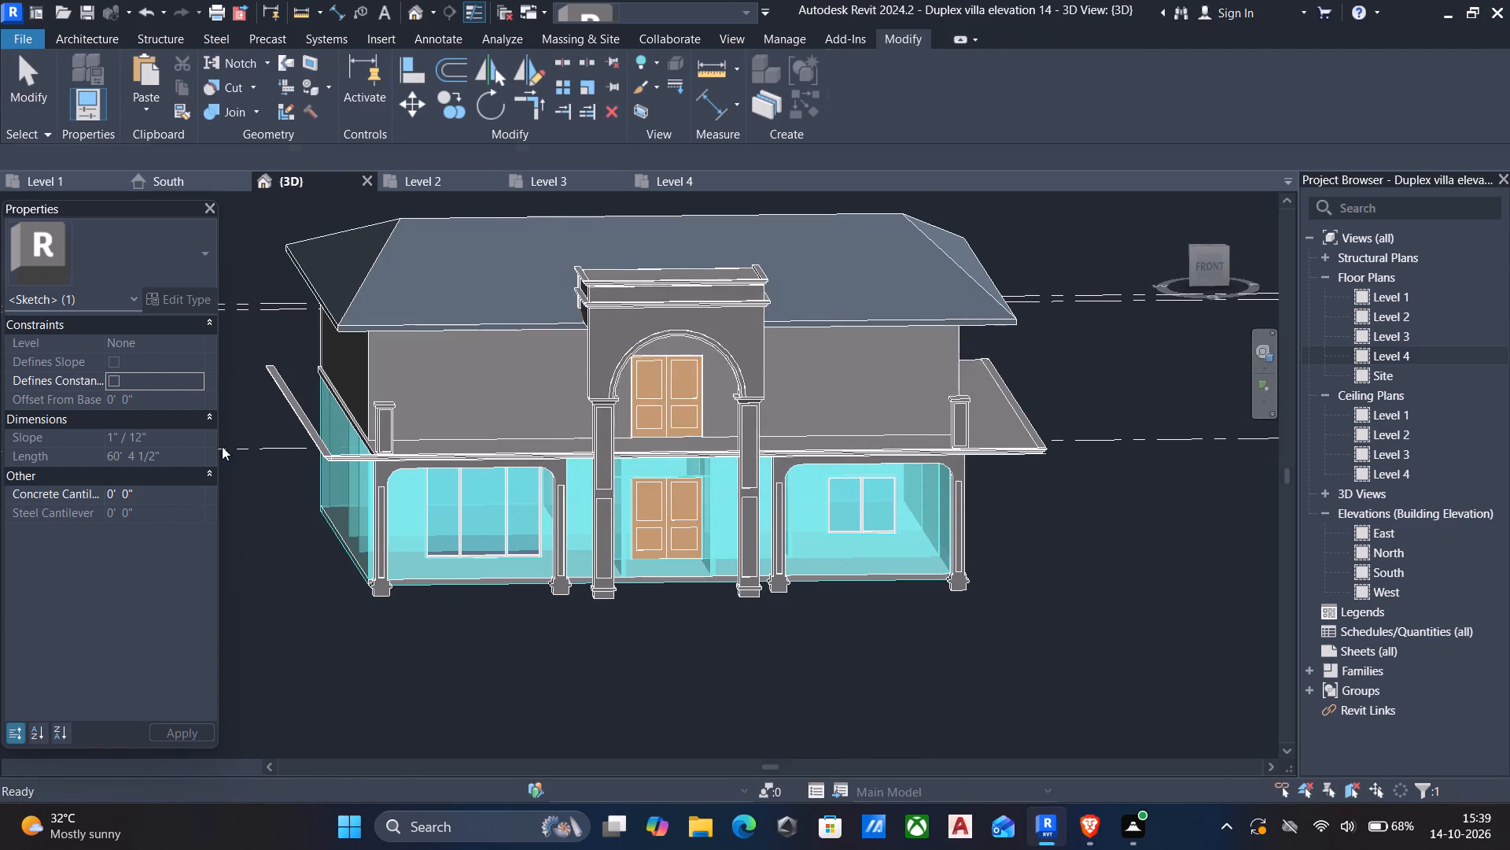
Open the stepped floor-edge moulding's generic model for in-place editing.
{"action": "scroll", "coordinate": [318, 440], "scroll_direction": "up", "scroll_amount": 5}
{"action": "scroll", "coordinate": [466, 525], "scroll_direction": "up", "scroll_amount": 5}
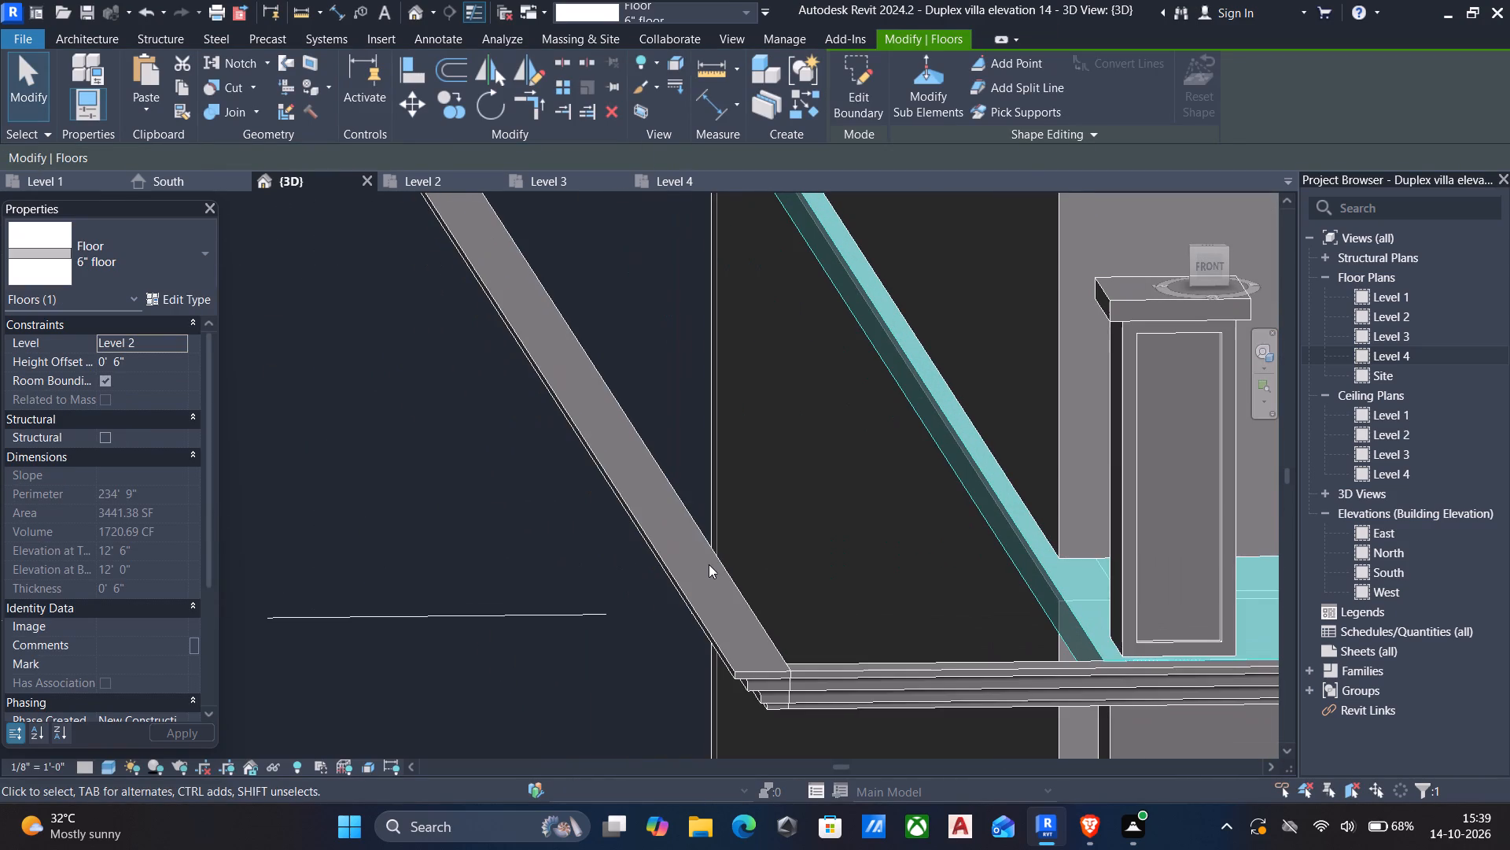
{"action": "key", "text": "Escape"}
{"action": "left_click", "coordinate": [716, 572]}
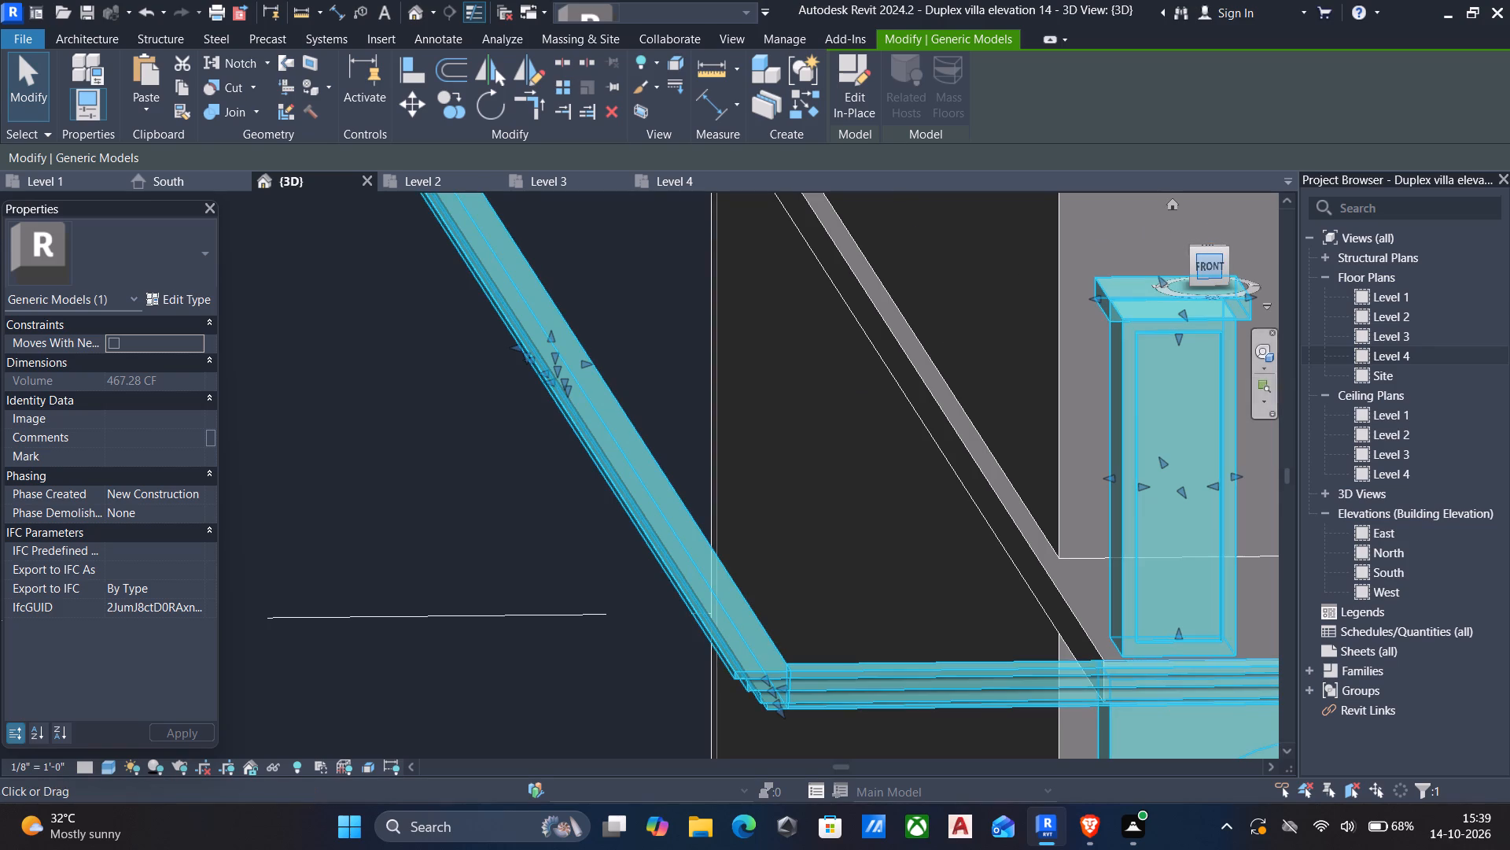
{"action": "left_click", "coordinate": [850, 63]}
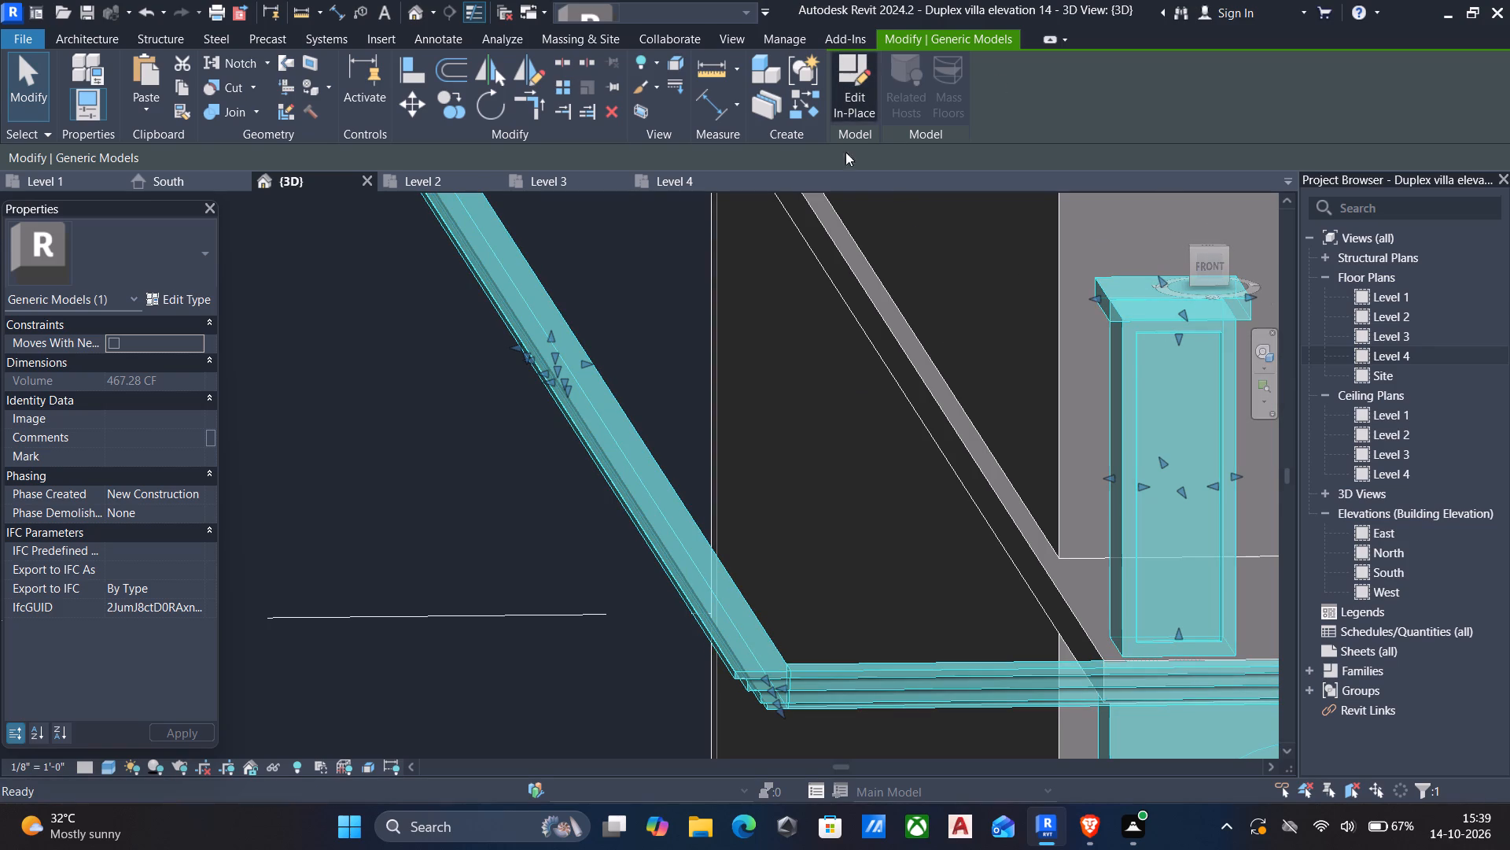
Shorten the front floor-edge moulding at the villa's left end back near the side wall, with its extrusion start at -57' 0".
{"action": "middle_click_drag", "start_coordinate": [867, 329], "coordinate": [838, 420], "text": "shift"}
{"action": "middle_click_drag", "start_coordinate": [807, 479], "coordinate": [826, 284]}
{"action": "left_click", "coordinate": [1213, 246]}
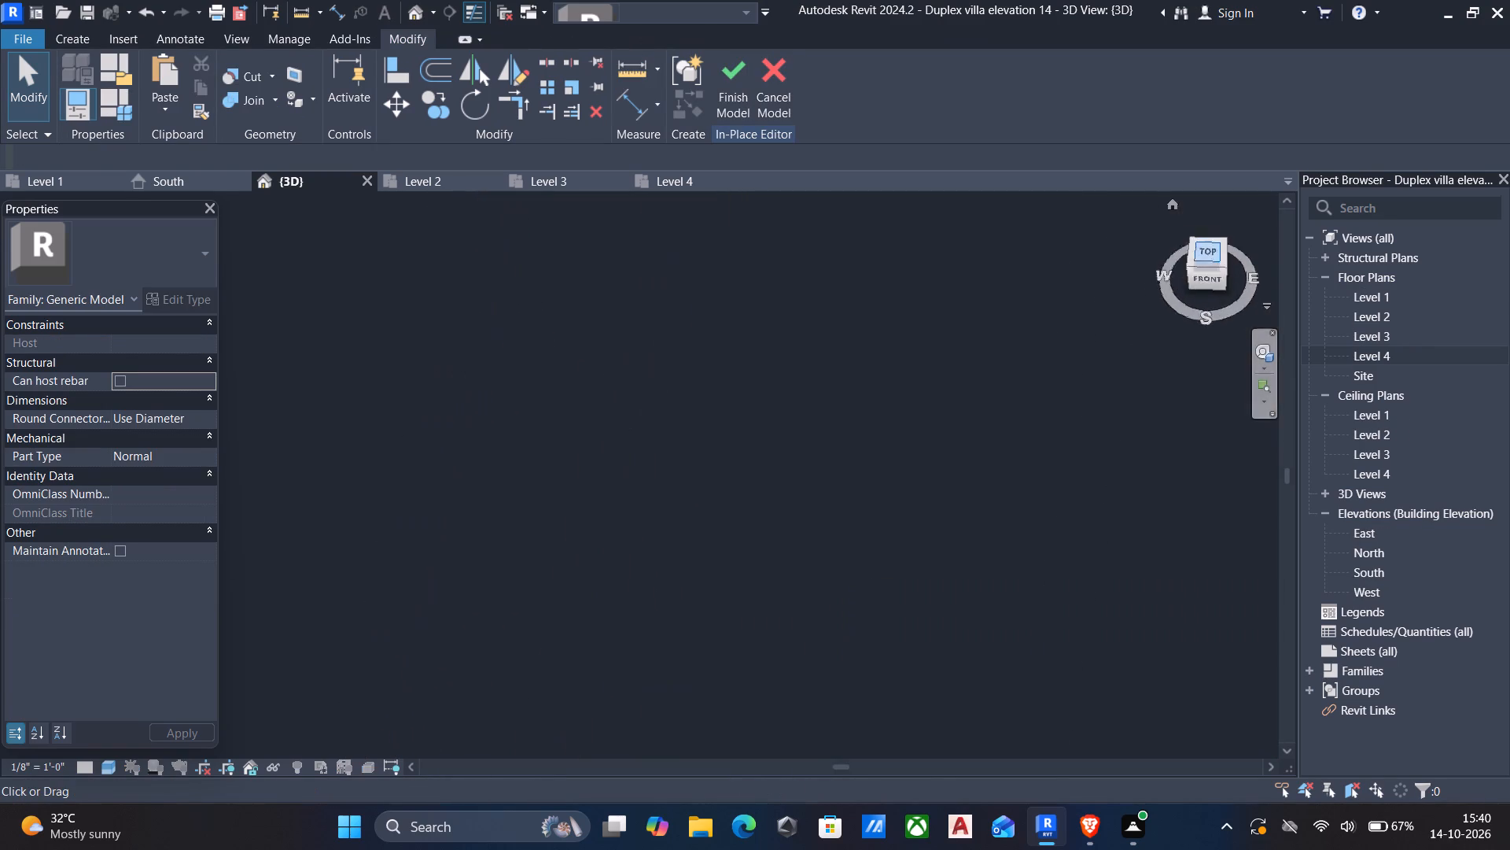
{"action": "scroll", "coordinate": [510, 484], "scroll_direction": "up", "scroll_amount": 5}
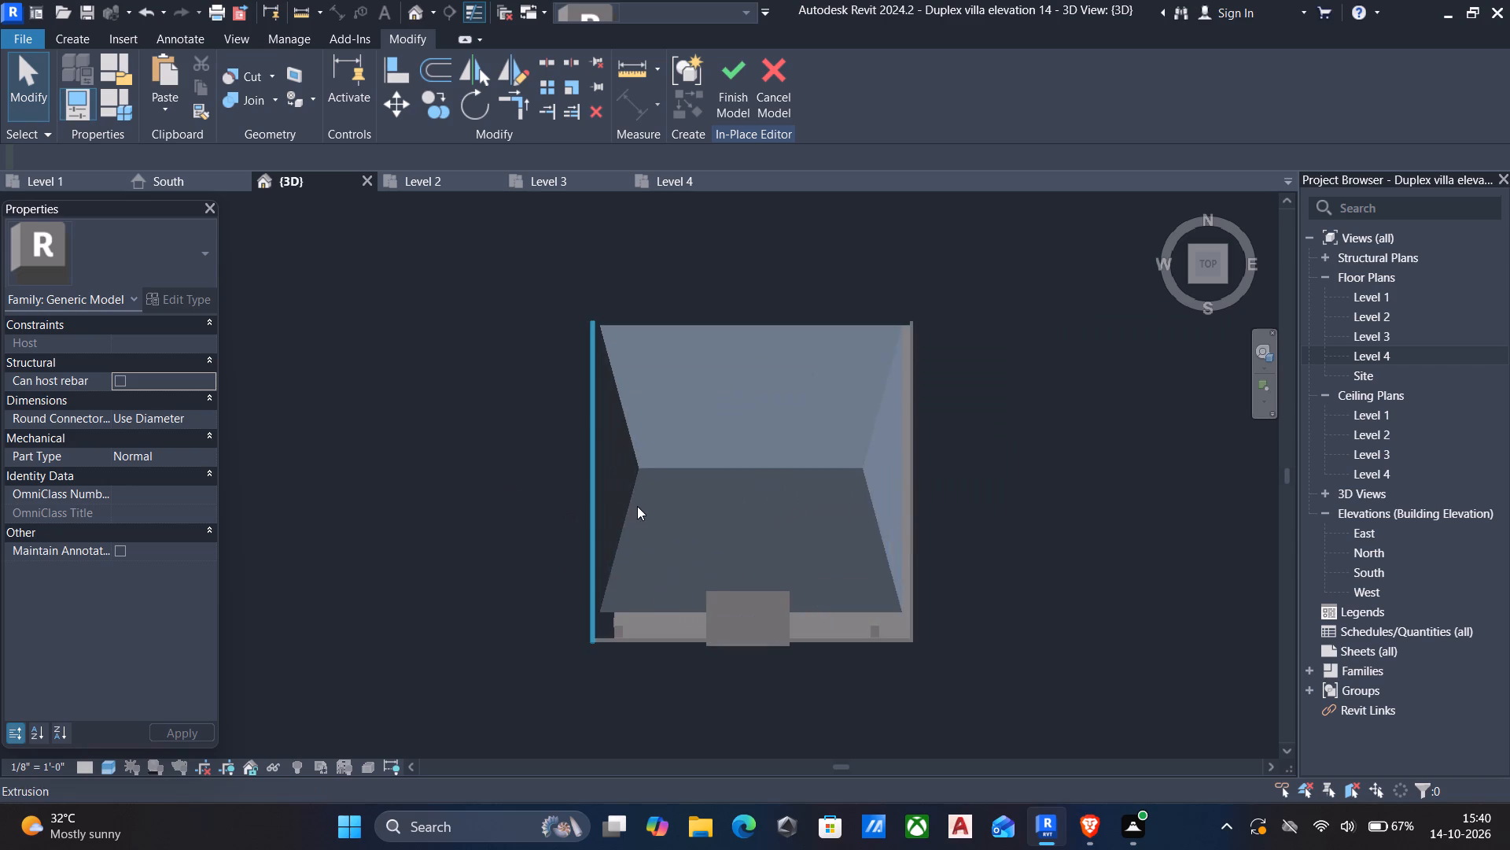
{"action": "scroll", "coordinate": [631, 505], "scroll_direction": "up", "scroll_amount": 4}
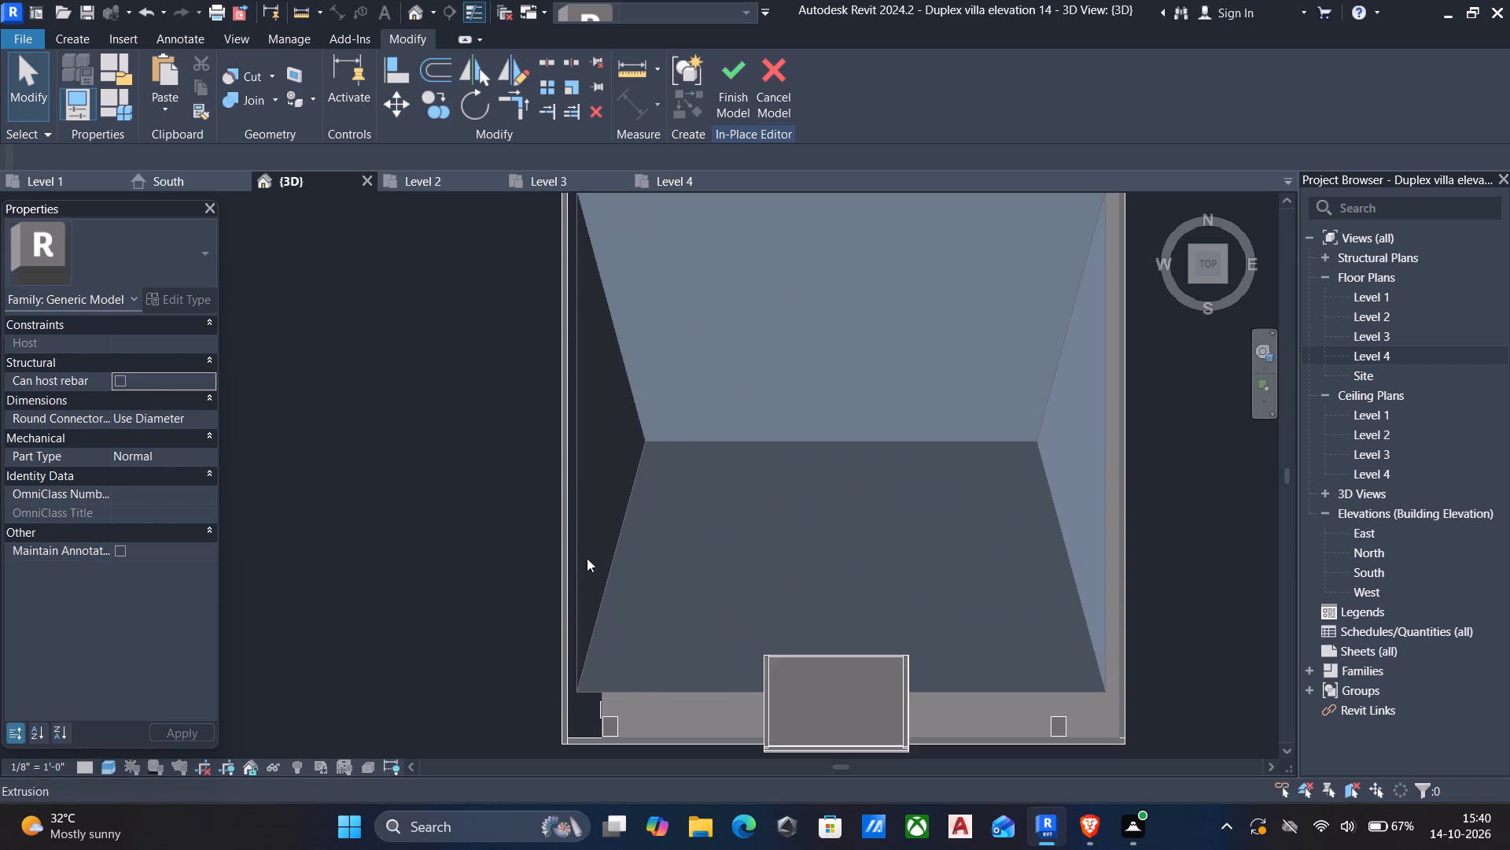
{"action": "middle_click_drag", "start_coordinate": [587, 558], "coordinate": [591, 490]}
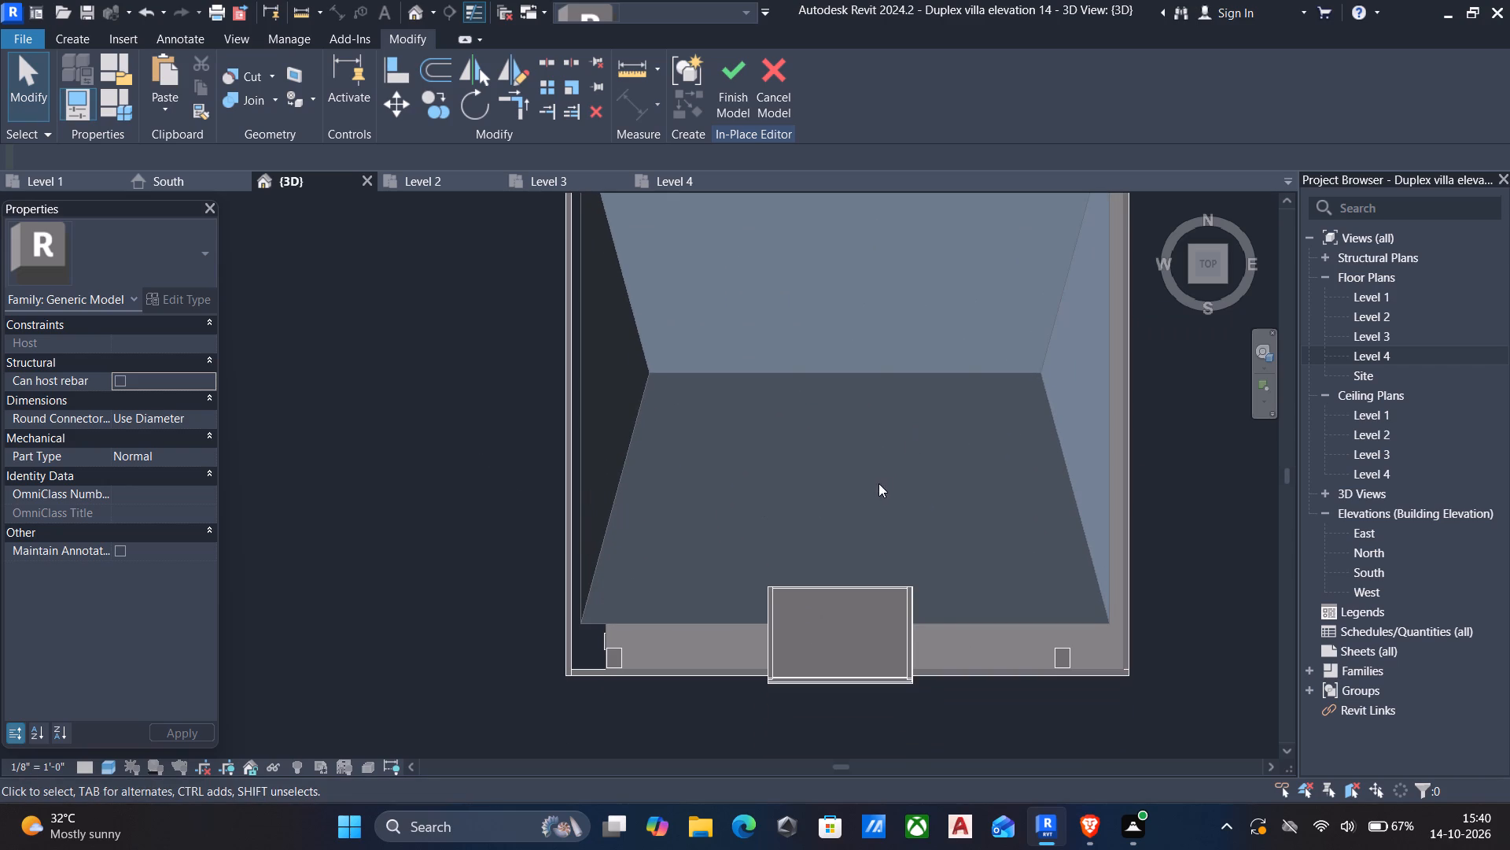
{"action": "middle_click_drag", "start_coordinate": [878, 485], "coordinate": [889, 342], "text": "shift"}
{"action": "left_click_drag", "start_coordinate": [878, 485], "coordinate": [903, 423], "text": "shift"}
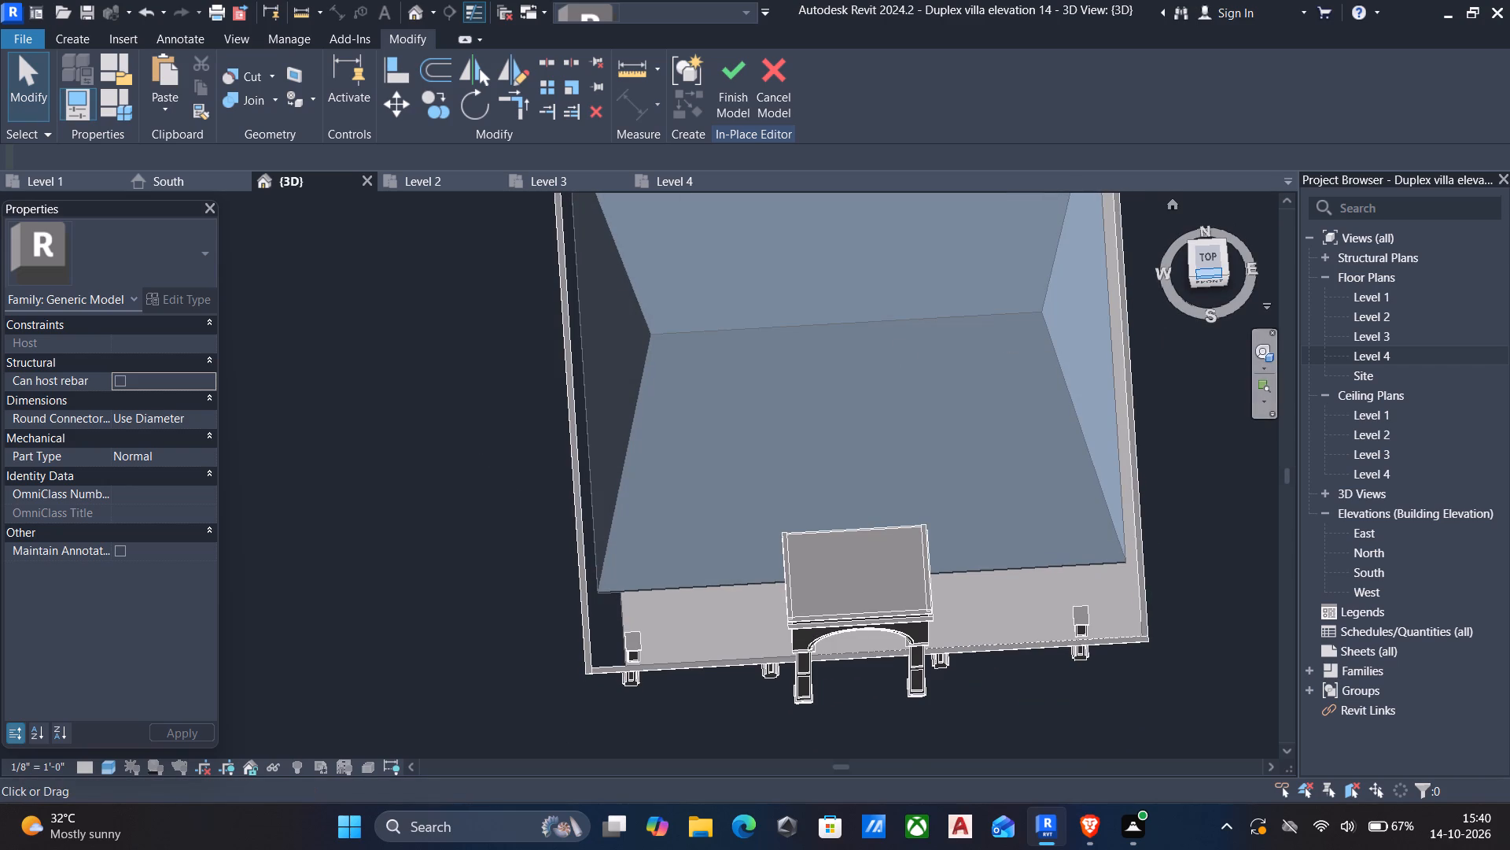
{"action": "left_click", "coordinate": [1210, 282]}
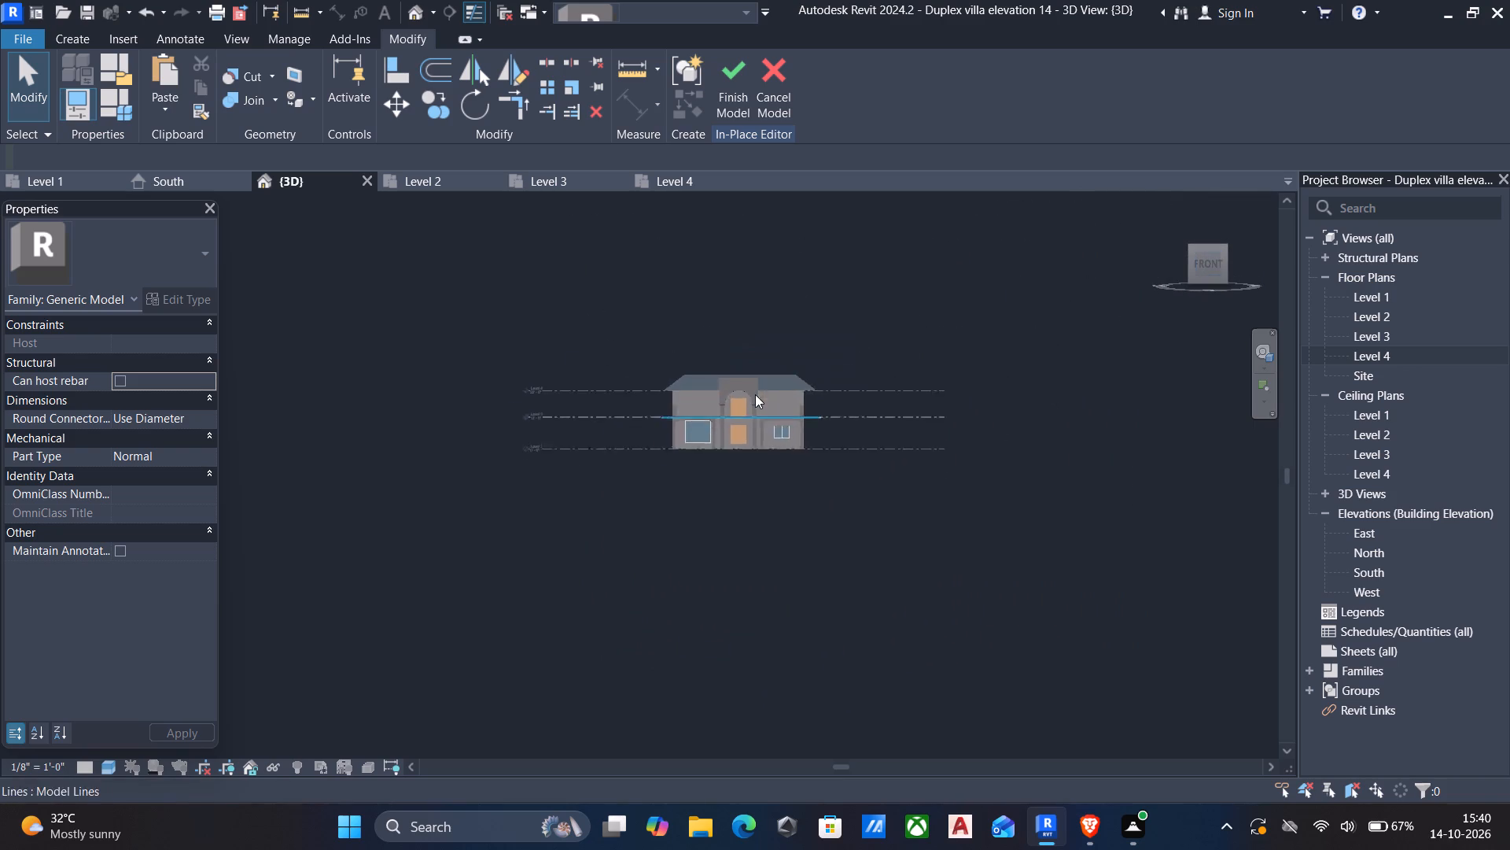
{"action": "scroll", "coordinate": [755, 394], "scroll_direction": "up", "scroll_amount": 5}
{"action": "scroll", "coordinate": [460, 542], "scroll_direction": "up", "scroll_amount": 11}
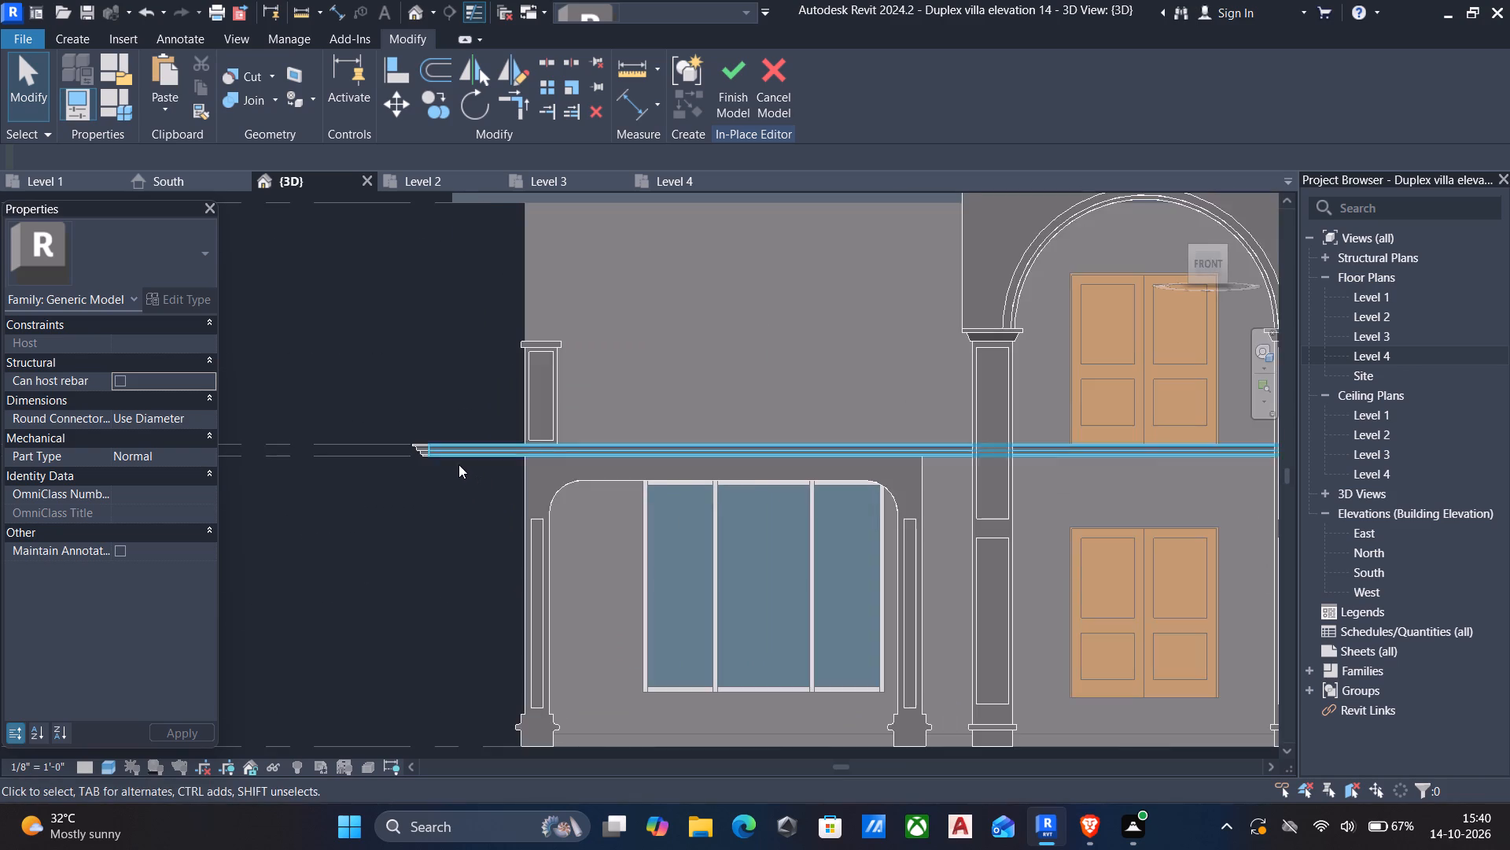
{"action": "scroll", "coordinate": [459, 464], "scroll_direction": "up", "scroll_amount": 5}
{"action": "middle_click_drag", "start_coordinate": [521, 457], "coordinate": [521, 474], "text": "shift"}
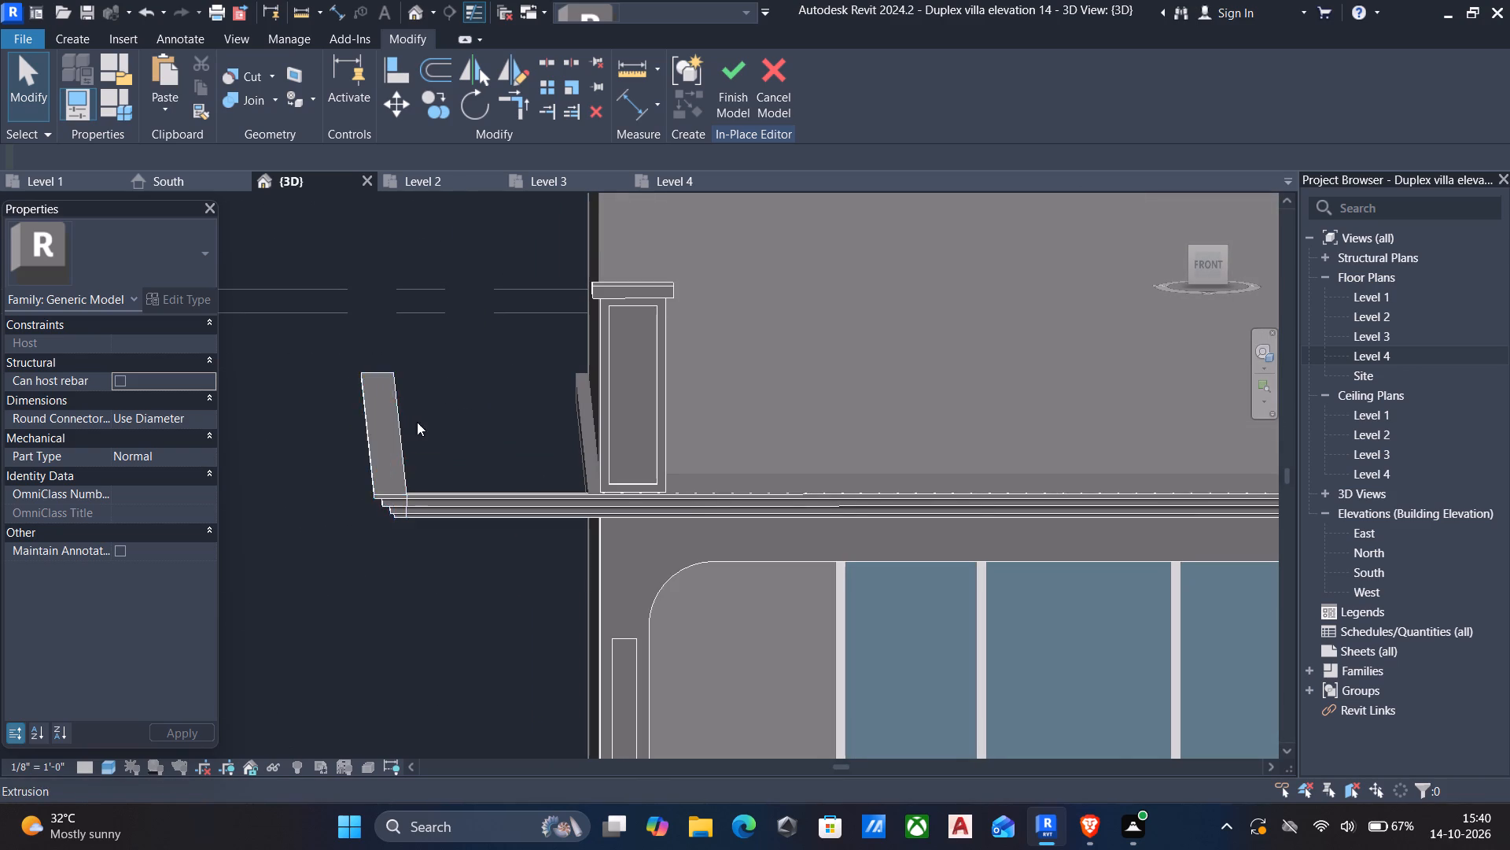
{"action": "scroll", "coordinate": [417, 422], "scroll_direction": "down", "scroll_amount": 2}
{"action": "middle_click_drag", "start_coordinate": [1026, 385], "coordinate": [1468, 437], "text": "shift"}
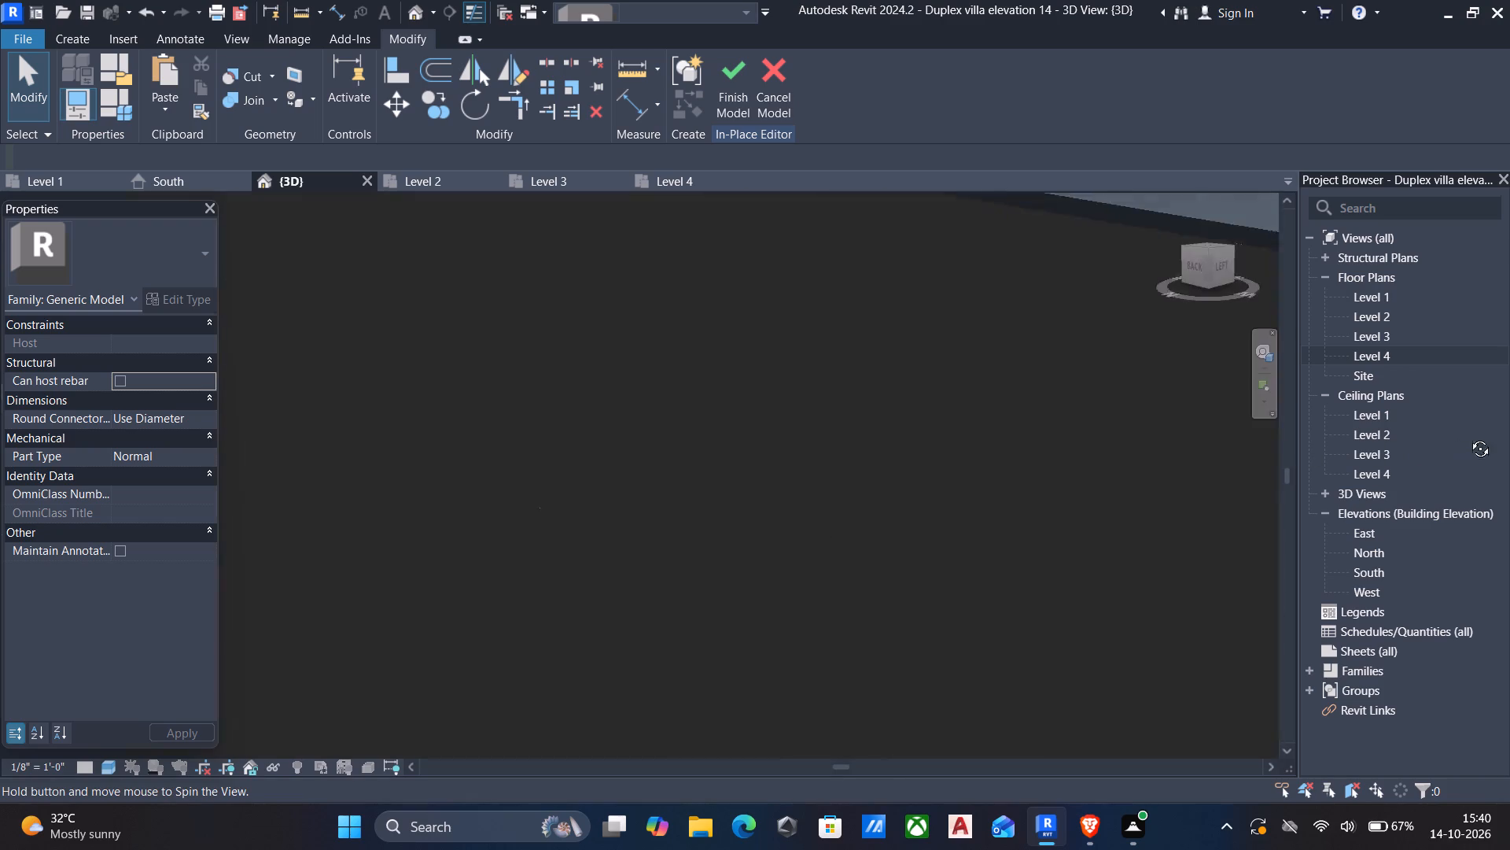
{"action": "middle_click_drag", "start_coordinate": [1468, 437], "coordinate": [1490, 434], "text": "shift"}
{"action": "left_click", "coordinate": [1199, 261]}
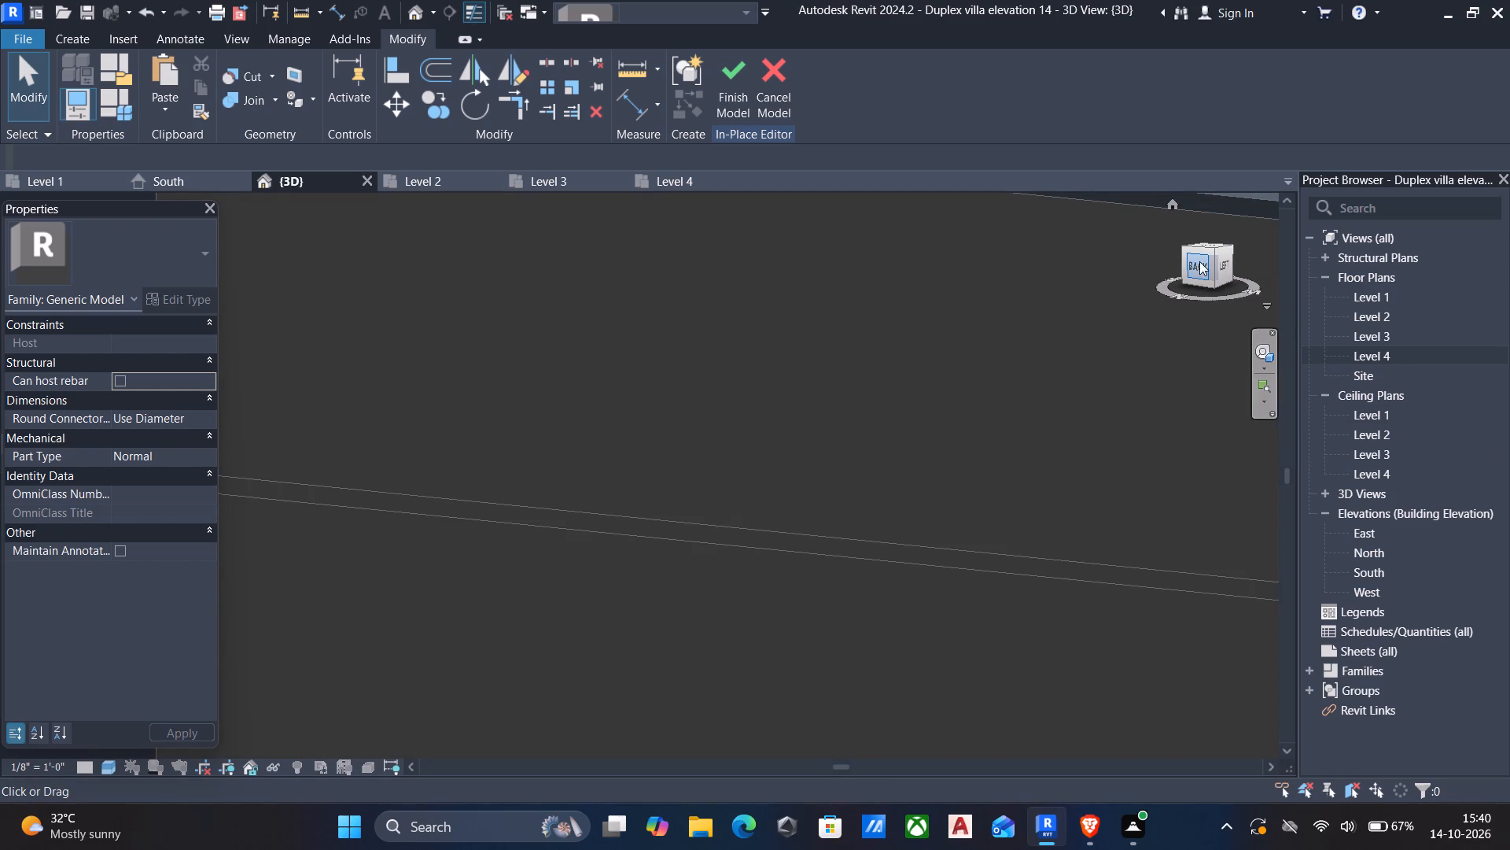
{"action": "scroll", "coordinate": [893, 493], "scroll_direction": "up", "scroll_amount": 5}
{"action": "scroll", "coordinate": [528, 465], "scroll_direction": "up", "scroll_amount": 2}
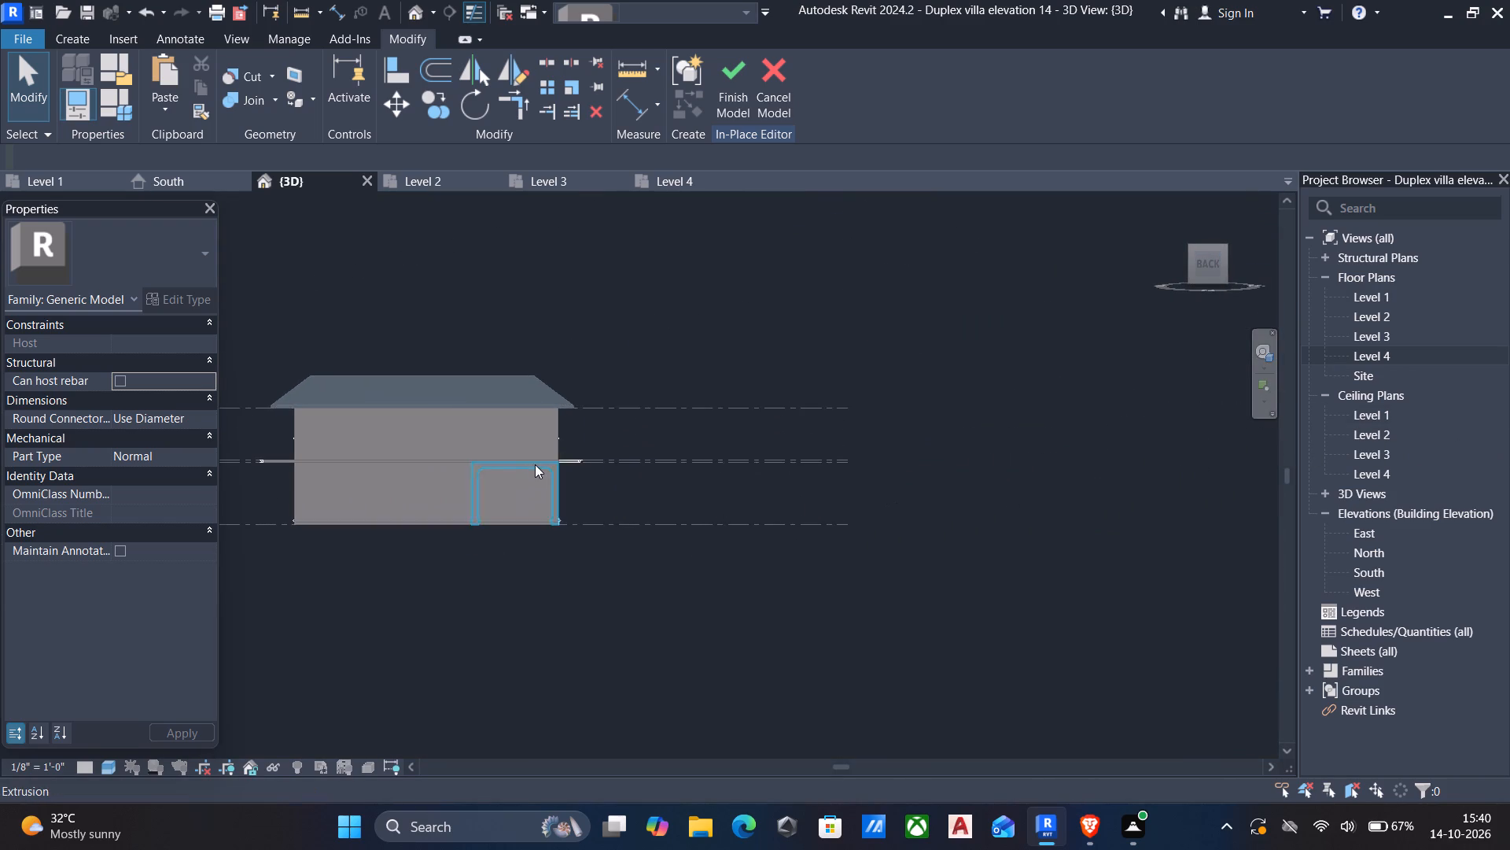
{"action": "scroll", "coordinate": [535, 464], "scroll_direction": "up", "scroll_amount": 9}
{"action": "scroll", "coordinate": [634, 461], "scroll_direction": "up", "scroll_amount": 5}
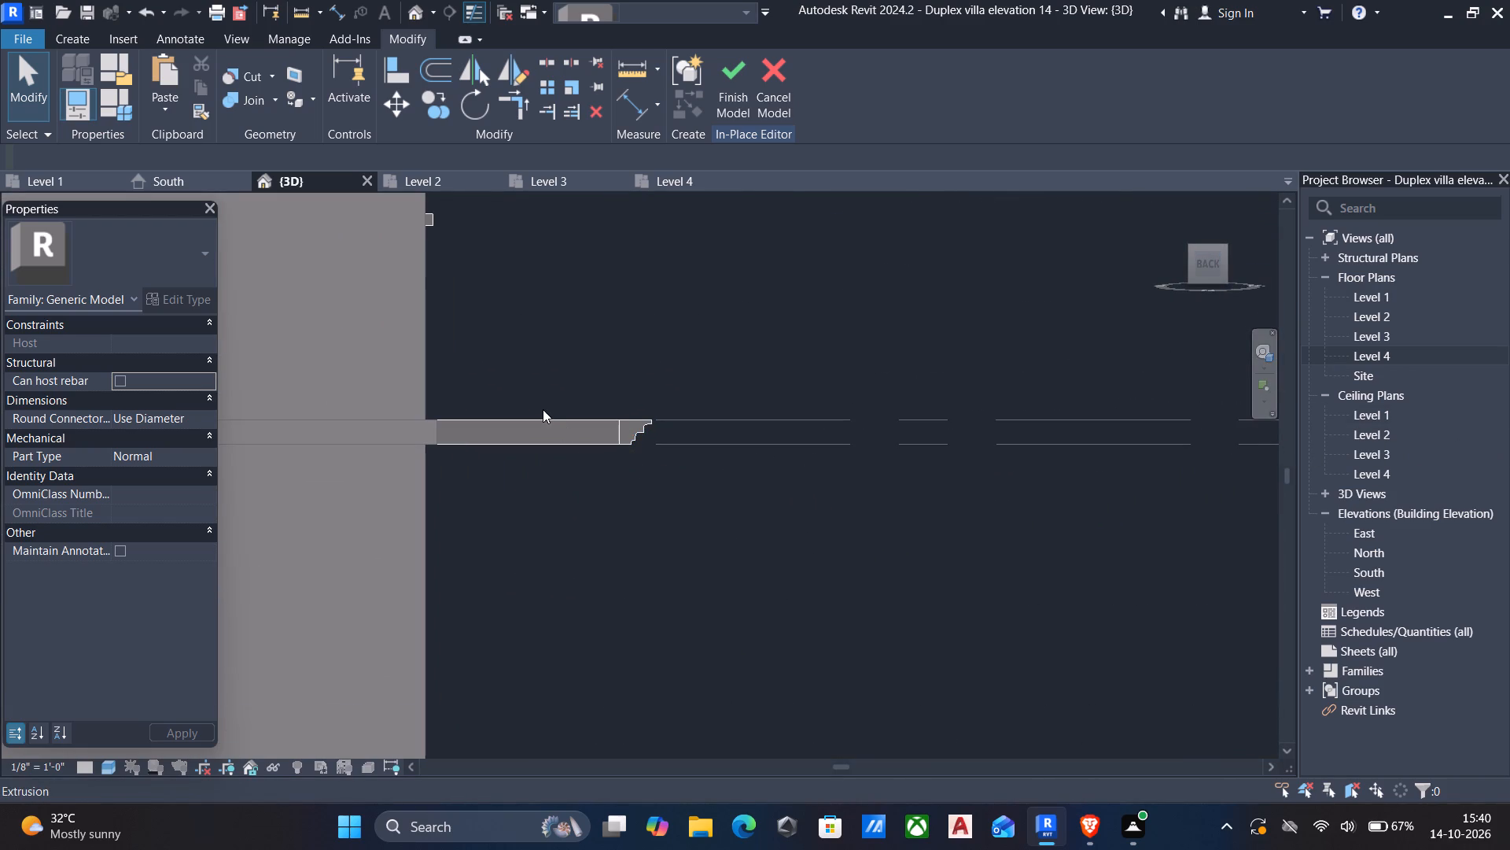
{"action": "left_click", "coordinate": [553, 422]}
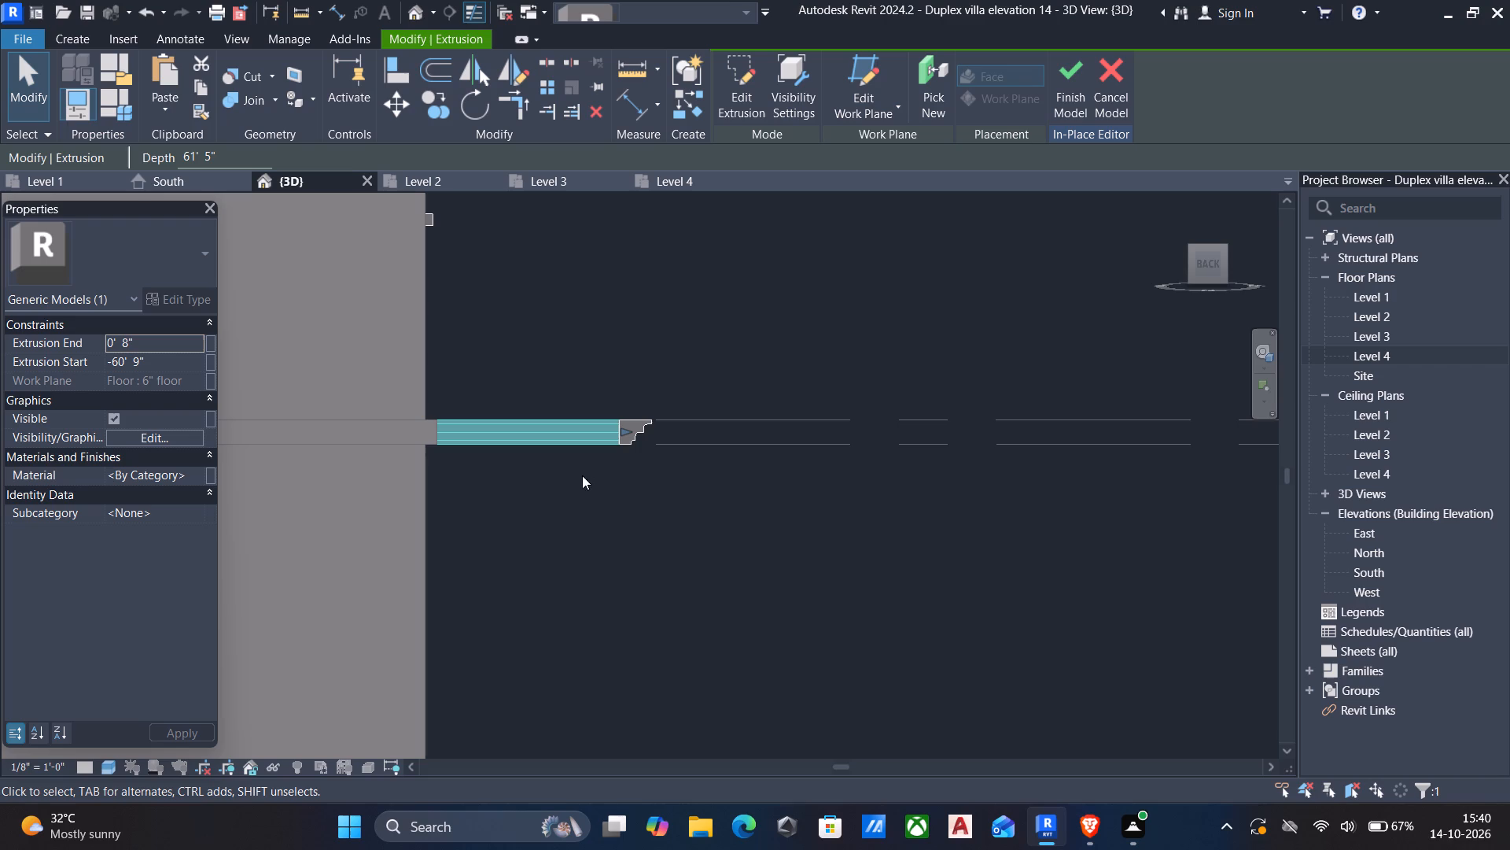
{"action": "left_click_drag", "start_coordinate": [624, 427], "coordinate": [435, 420]}
Move the villa's left side floor-edge moulding, together with its adjoining corner extrusion, inward to meet the shortened Level 2 slab edge.
{"action": "scroll", "coordinate": [609, 435], "scroll_direction": "up", "scroll_amount": 5}
{"action": "left_click", "coordinate": [632, 423]}
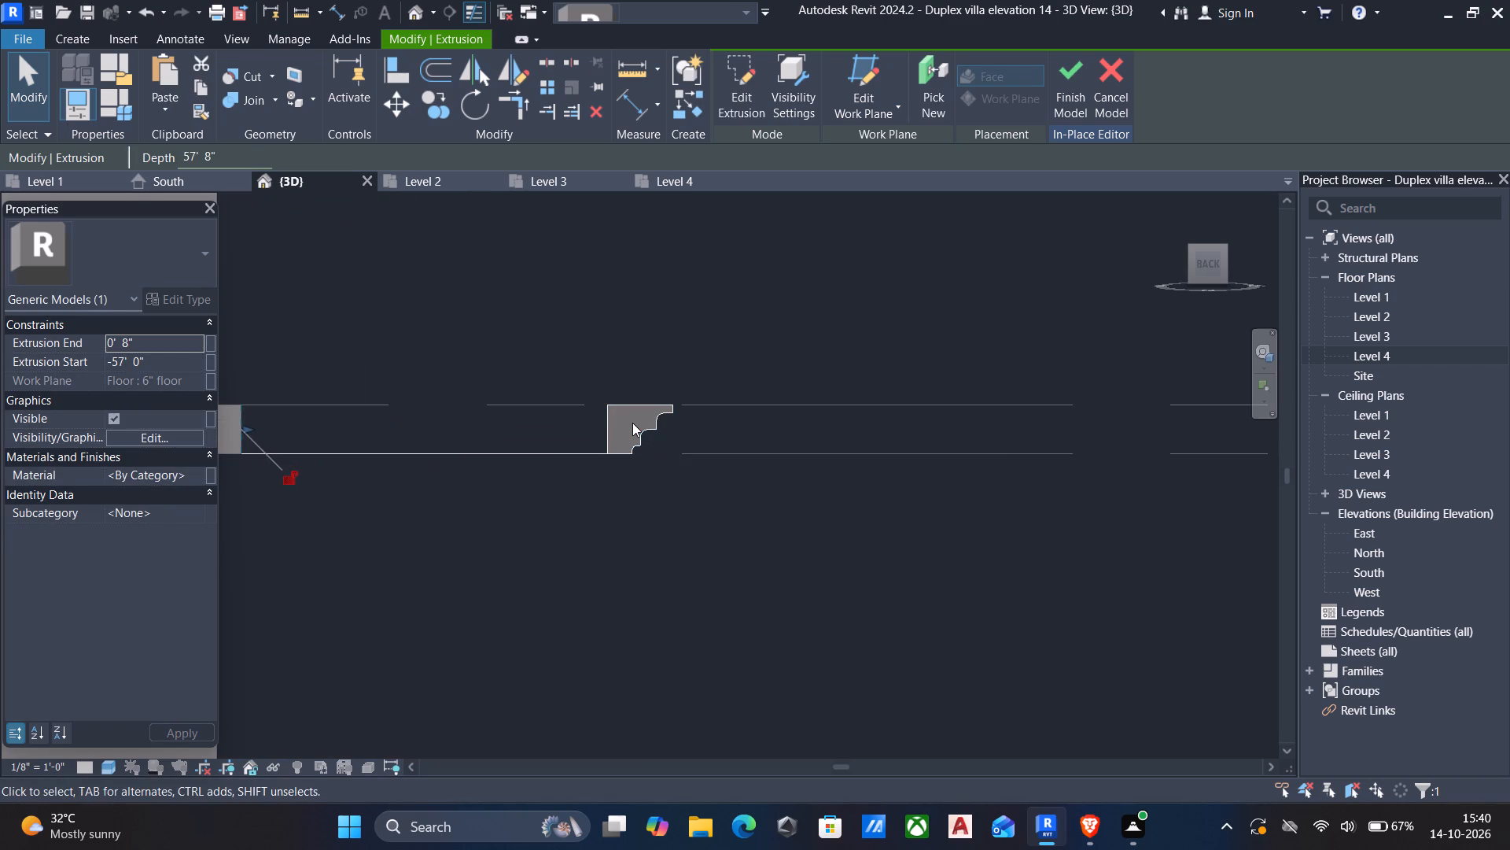
{"action": "left_click", "coordinate": [618, 405]}
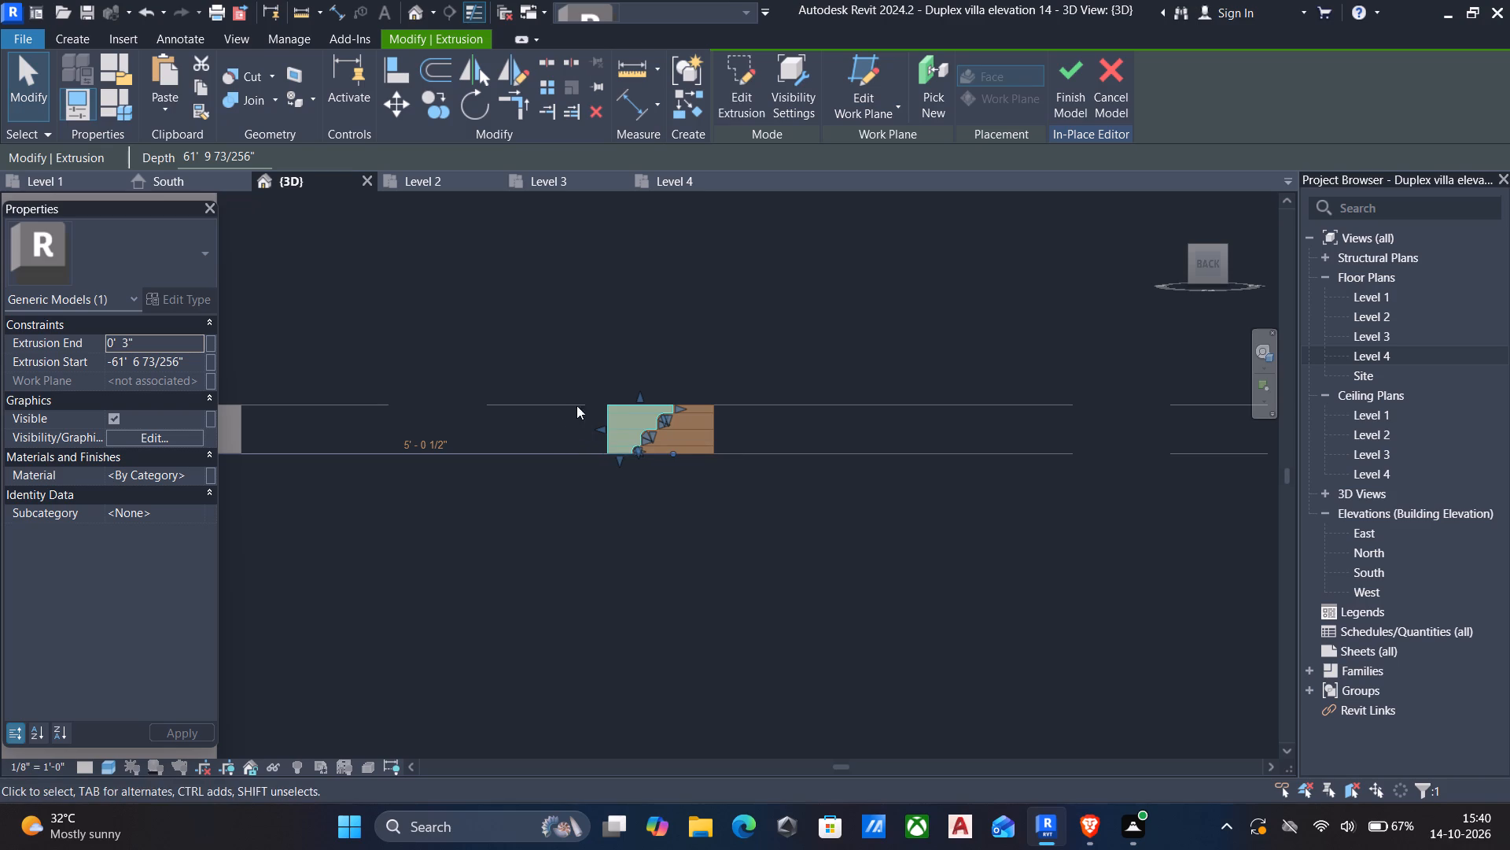
{"action": "left_click_drag", "start_coordinate": [570, 379], "coordinate": [768, 526]}
{"action": "key", "text": "Left"}
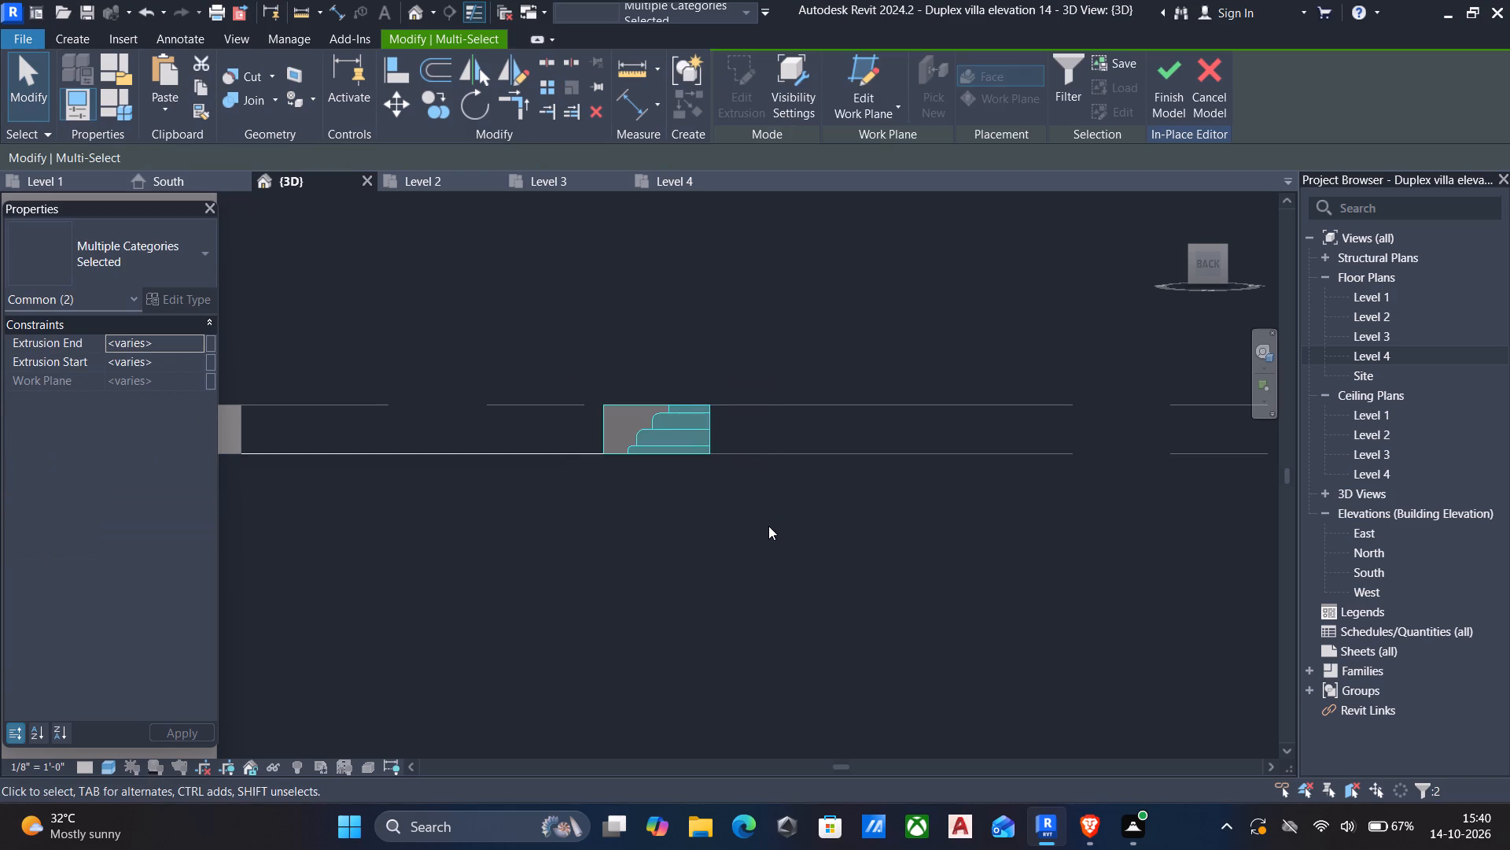
{"action": "key", "text": "Left"}
{"action": "key", "text": "Left"}
{"action": "key", "text": "Left"}
{"action": "middle_click_drag", "start_coordinate": [600, 521], "coordinate": [974, 552]}
{"action": "key", "text": "Left"}
{"action": "key", "text": "Left"}
{"action": "key", "text": "Left"}
{"action": "key", "text": "Left"}
{"action": "key", "text": "Left"}
{"action": "key", "text": "Left"}
{"action": "key", "text": "Left"}
{"action": "key", "text": "Left"}
{"action": "key", "text": "Left"}
{"action": "key", "text": "Left"}
{"action": "key", "text": "Left"}
{"action": "key", "text": "Left"}
{"action": "key", "text": "Left"}
{"action": "key", "text": "Left"}
{"action": "key", "text": "Left"}
{"action": "key", "text": "Left"}
{"action": "key", "text": "Left"}
{"action": "key", "text": "Left"}
{"action": "key", "text": "Left"}
{"action": "key", "text": "Left"}
{"action": "key", "text": "Left"}
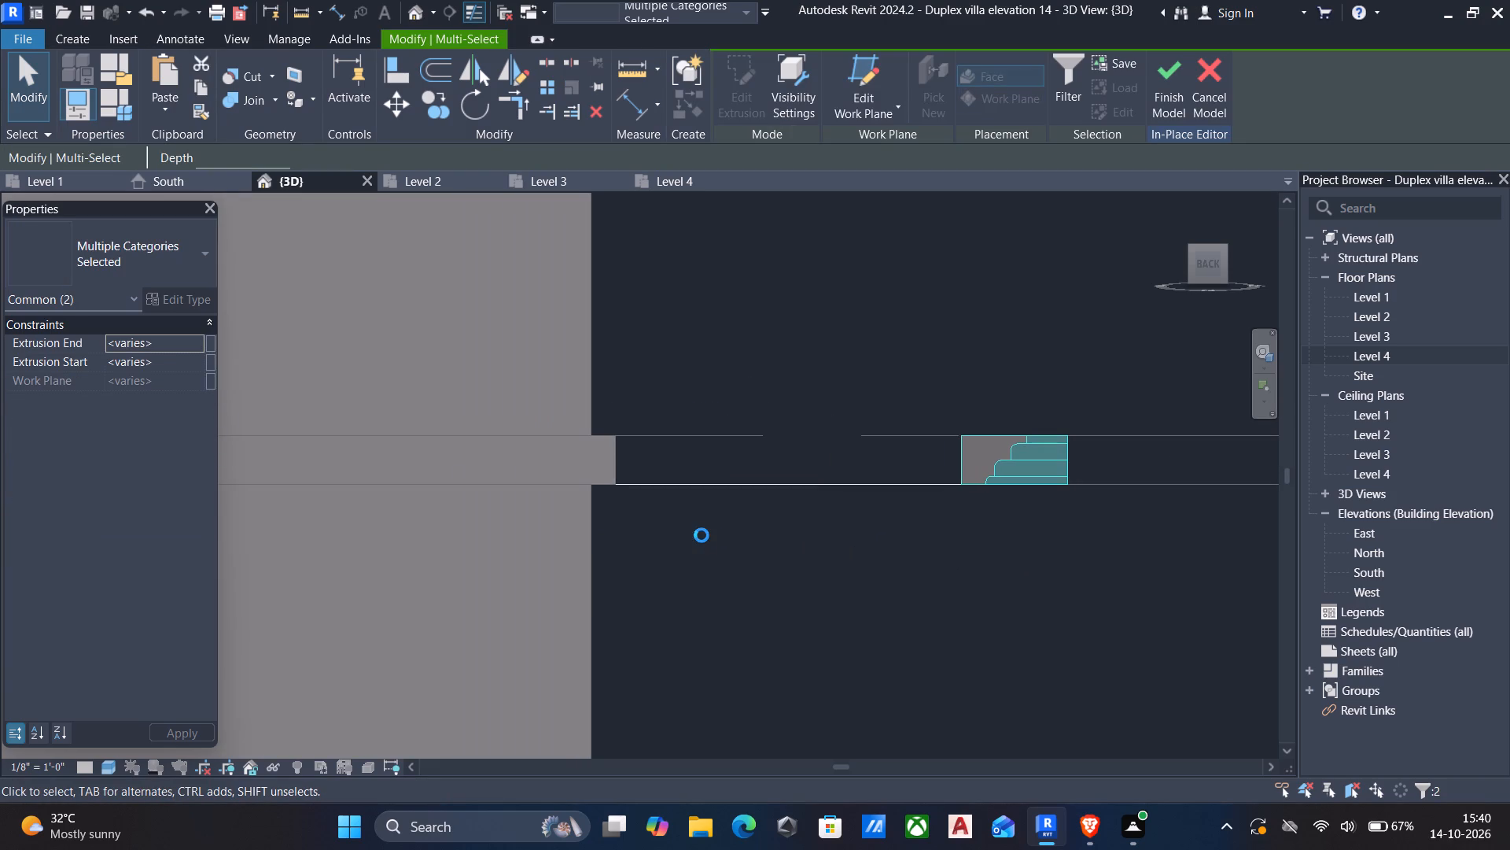
{"action": "key", "text": "Left"}
{"action": "key", "text": "Left"}
{"action": "key", "text": "Left"}
{"action": "key", "text": "Left"}
{"action": "key", "text": "Left"}
{"action": "key", "text": "Left"}
{"action": "key", "text": "Left"}
{"action": "key", "text": "Left"}
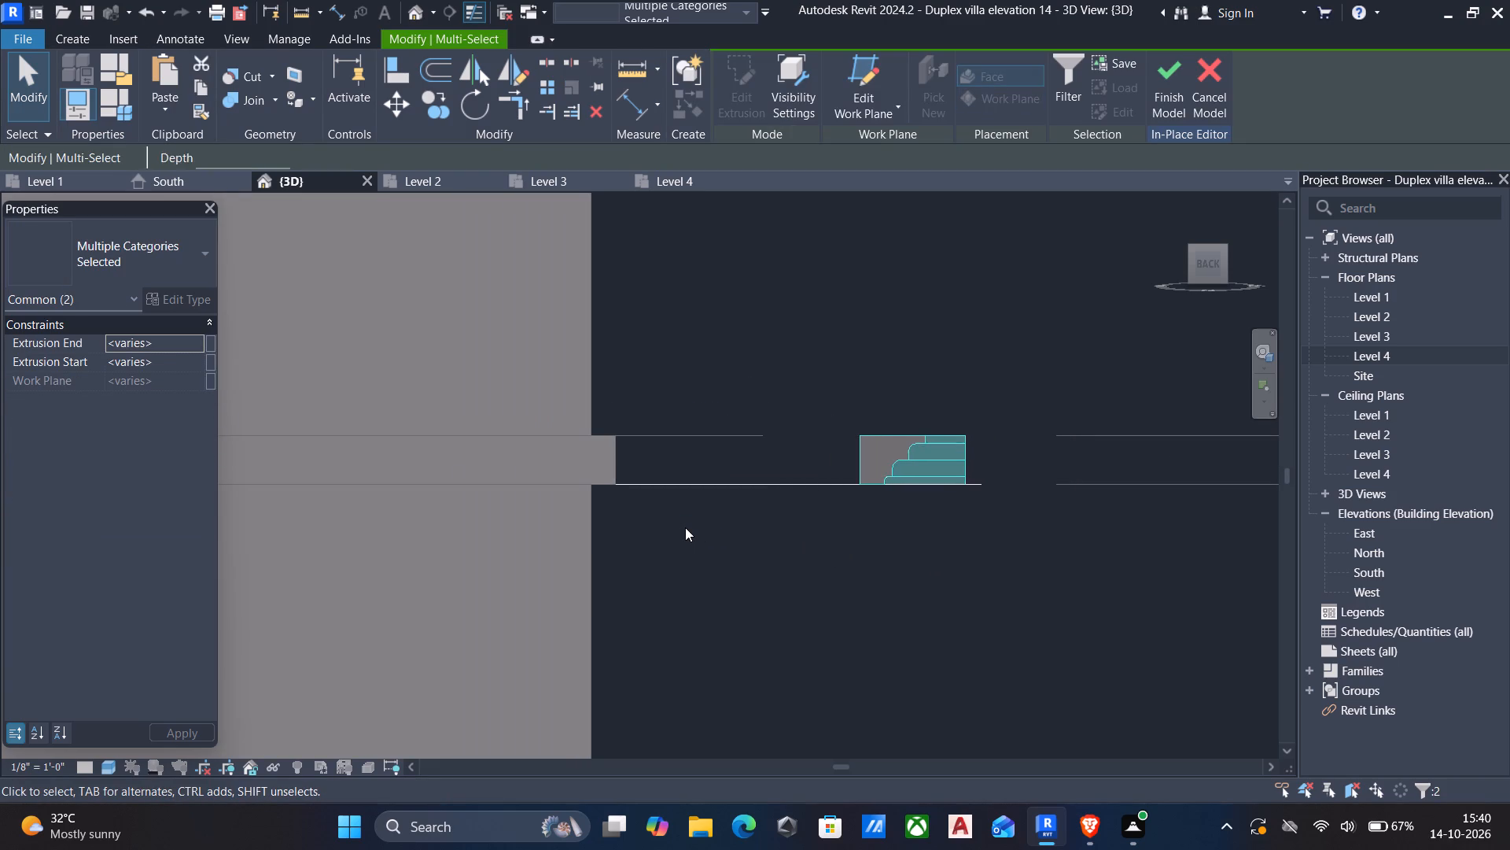
{"action": "key", "text": "Left"}
{"action": "key", "text": "Left"}
{"action": "key", "text": "Left"}
{"action": "key", "text": "Left"}
{"action": "key", "text": "Left"}
{"action": "key", "text": "Left"}
{"action": "key", "text": "Left"}
{"action": "key", "text": "Left"}
{"action": "key", "text": "Left"}
{"action": "key", "text": "Left"}
{"action": "key", "text": "Left"}
{"action": "key", "text": "Left"}
{"action": "key", "text": "Left"}
{"action": "key", "text": "Left"}
{"action": "key", "text": "Left"}
{"action": "key", "text": "Left"}
{"action": "key", "text": "Left"}
{"action": "key", "text": "Left"}
{"action": "key", "text": "Left"}
{"action": "key", "text": "Left"}
{"action": "key", "text": "Left"}
{"action": "key", "text": "Left"}
{"action": "key", "text": "Left"}
{"action": "key", "text": "Left"}
{"action": "key", "text": "Left"}
{"action": "key", "text": "Left"}
{"action": "key", "text": "Left"}
{"action": "key", "text": "Left"}
{"action": "key", "text": "Left"}
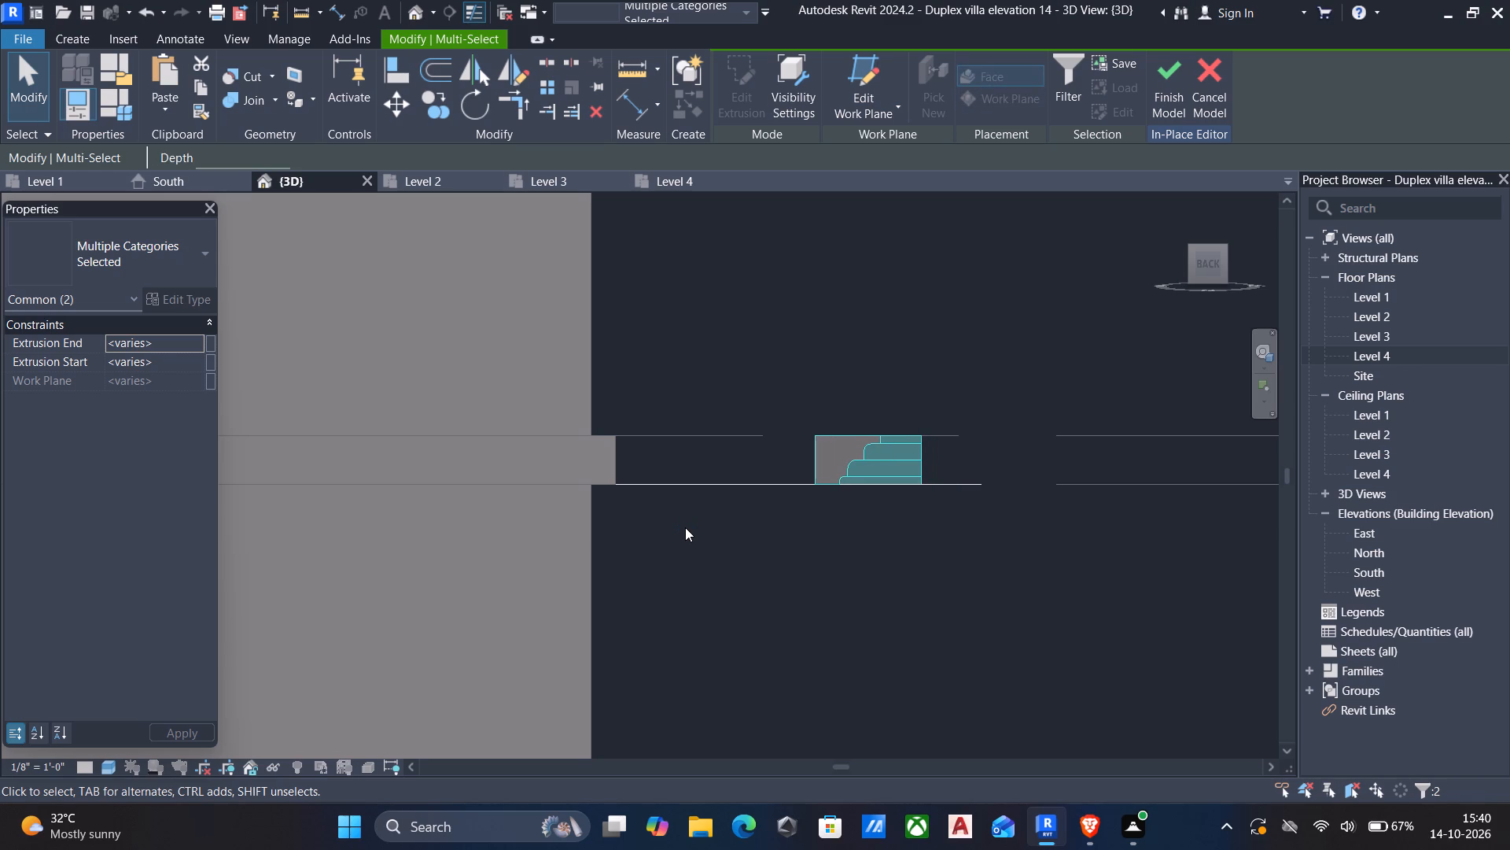
{"action": "key", "text": "Left"}
{"action": "key", "text": "Left"}
{"action": "key", "text": "Left"}
{"action": "key", "text": "Left"}
{"action": "key", "text": "Left"}
{"action": "key", "text": "Left"}
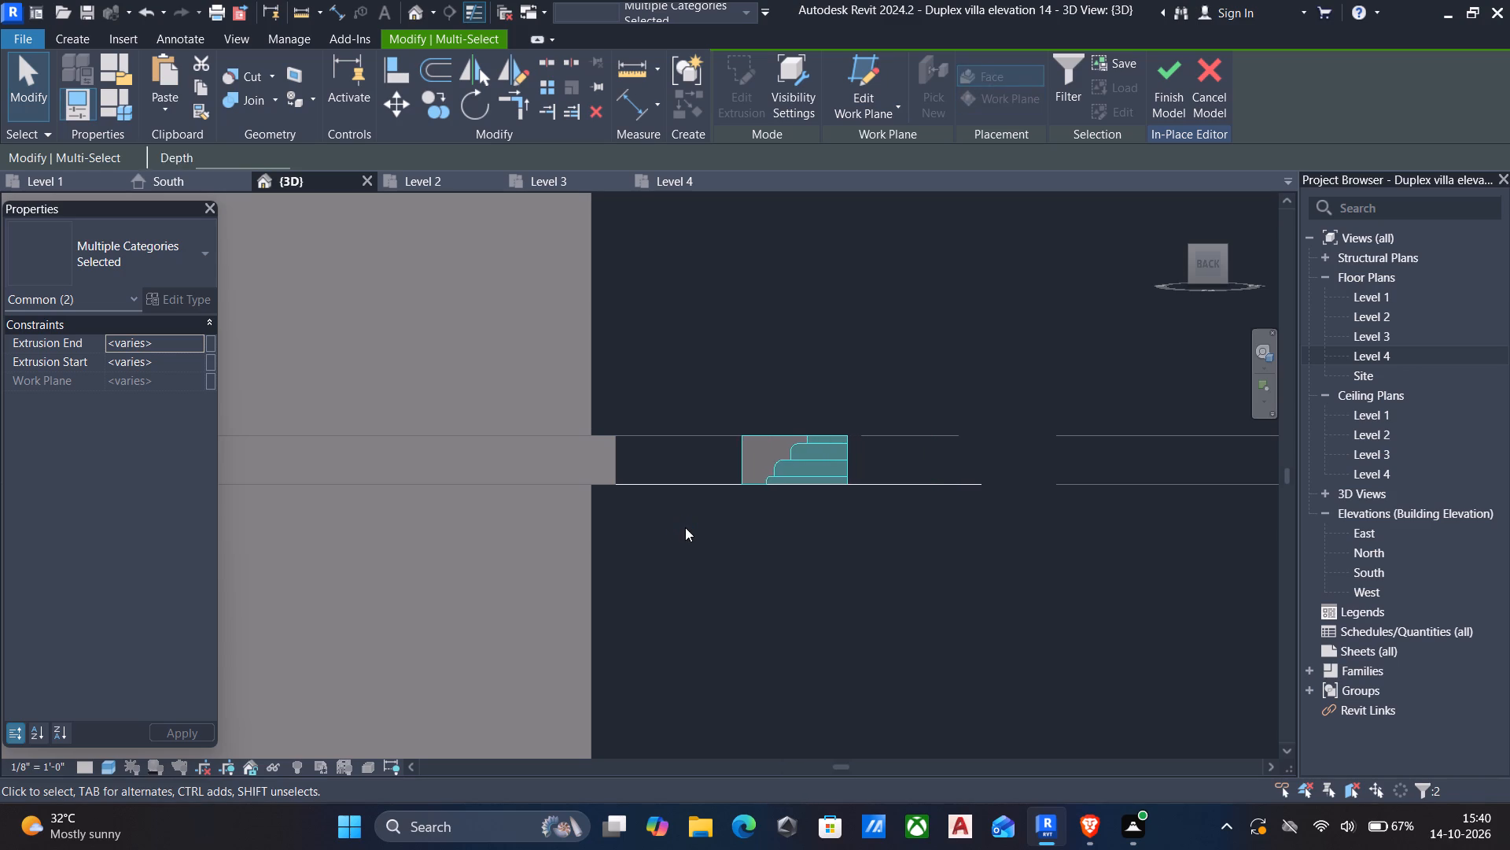
{"action": "key", "text": "Left"}
{"action": "key", "text": "Left"}
{"action": "key", "text": "Left"}
{"action": "key", "text": "Left"}
{"action": "key", "text": "Left"}
{"action": "key", "text": "Left"}
{"action": "key", "text": "Left"}
{"action": "key", "text": "Left"}
{"action": "key", "text": "Left"}
{"action": "key", "text": "Left"}
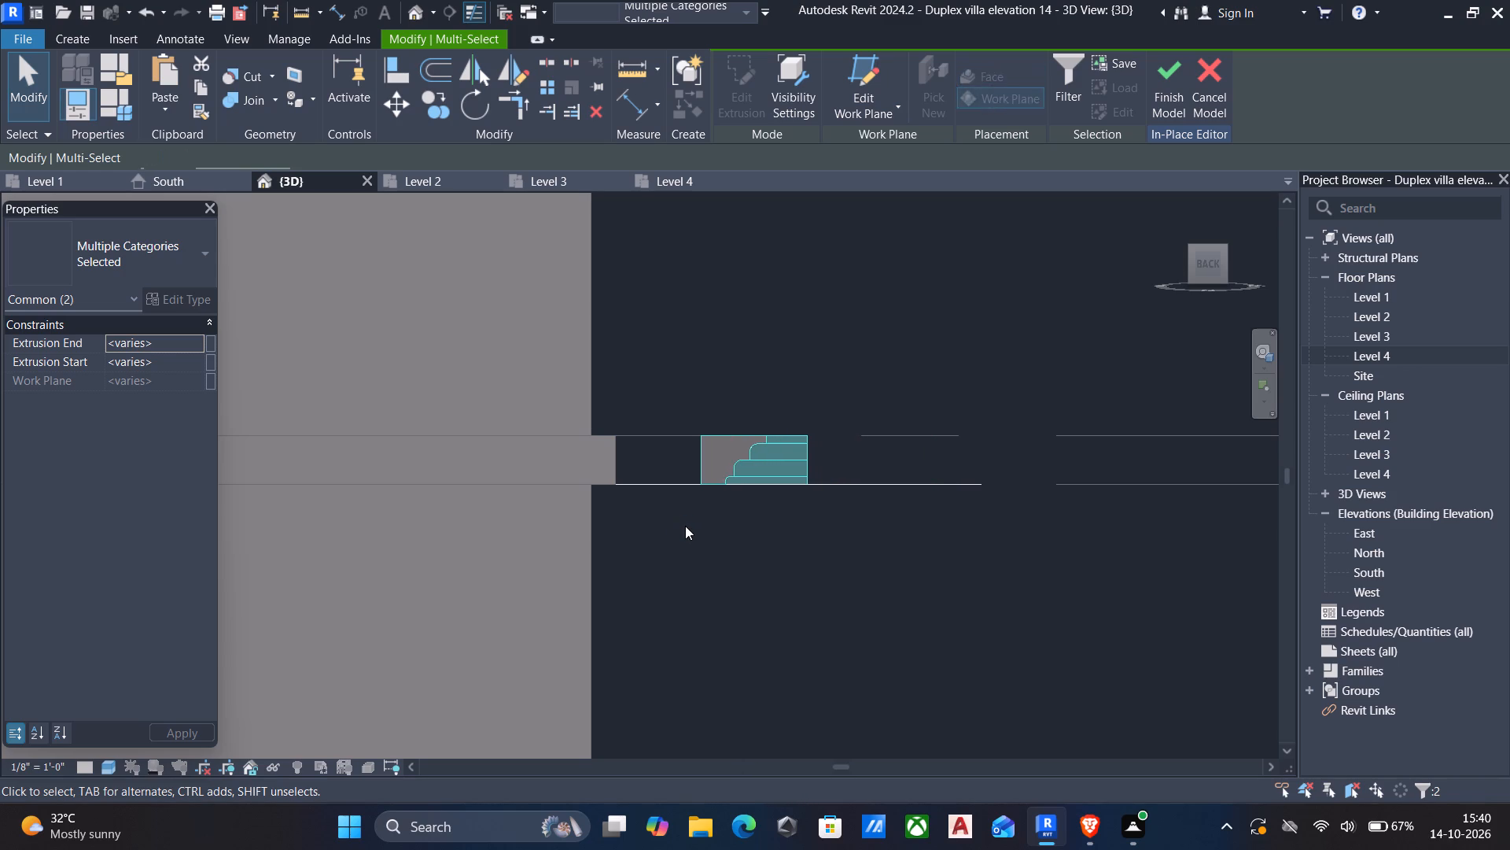
{"action": "key", "text": "Left"}
{"action": "key", "text": "Left"}
{"action": "key", "text": "Left"}
{"action": "key", "text": "Left"}
{"action": "key", "text": "Left"}
{"action": "key", "text": "Left"}
{"action": "key", "text": "Left"}
{"action": "key", "text": "Left"}
{"action": "key", "text": "Left"}
{"action": "key", "text": "Left"}
{"action": "key", "text": "Left"}
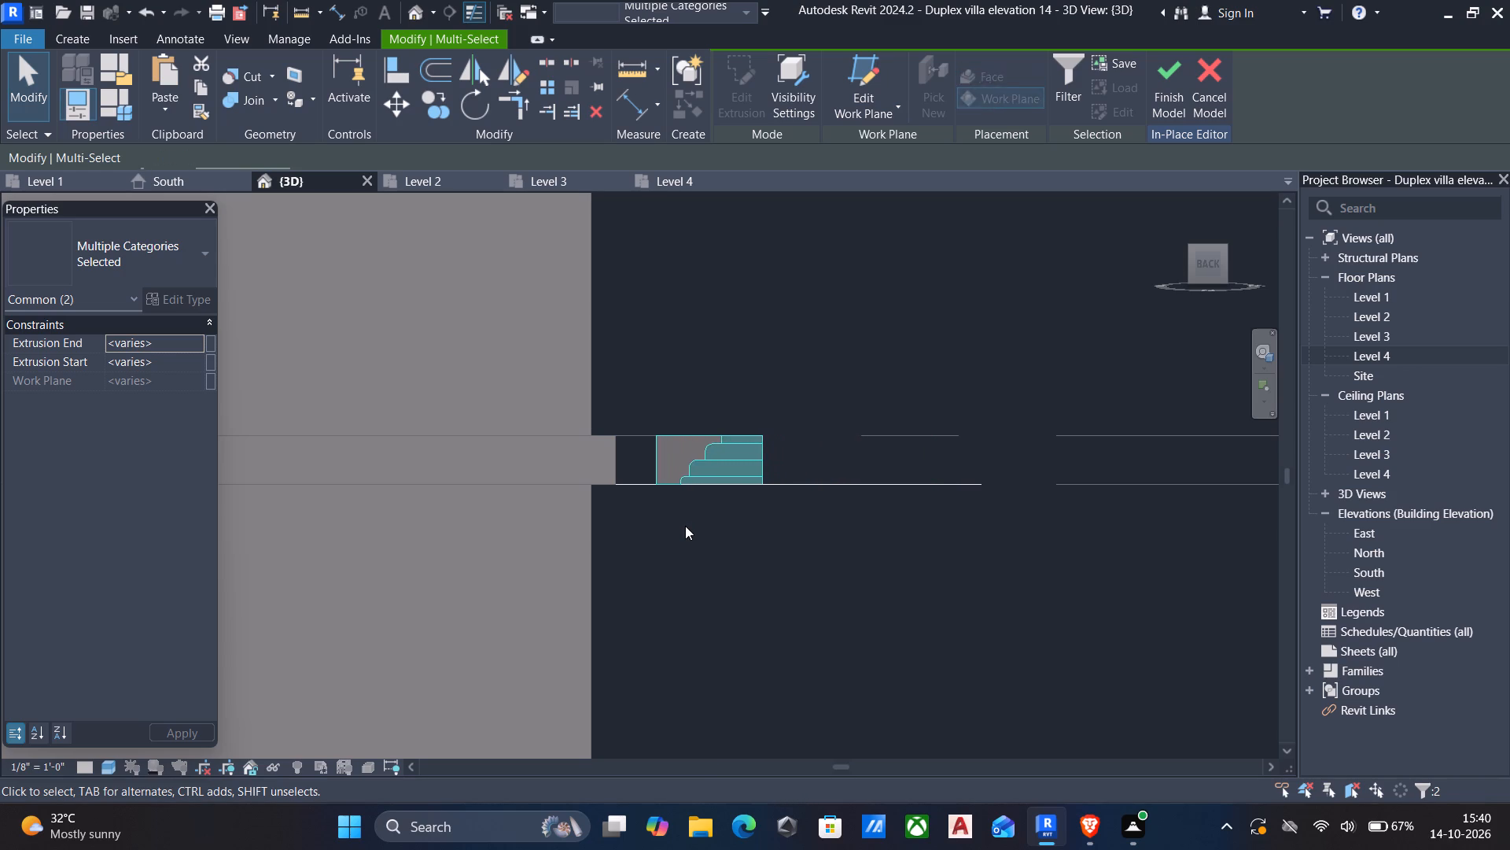
{"action": "key", "text": "Left"}
{"action": "key", "text": "Left"}
{"action": "key", "text": "Left"}
{"action": "key", "text": "Left"}
{"action": "key", "text": "Left"}
{"action": "key", "text": "Left"}
{"action": "key", "text": "Left"}
{"action": "key", "text": "Left"}
{"action": "key", "text": "Left"}
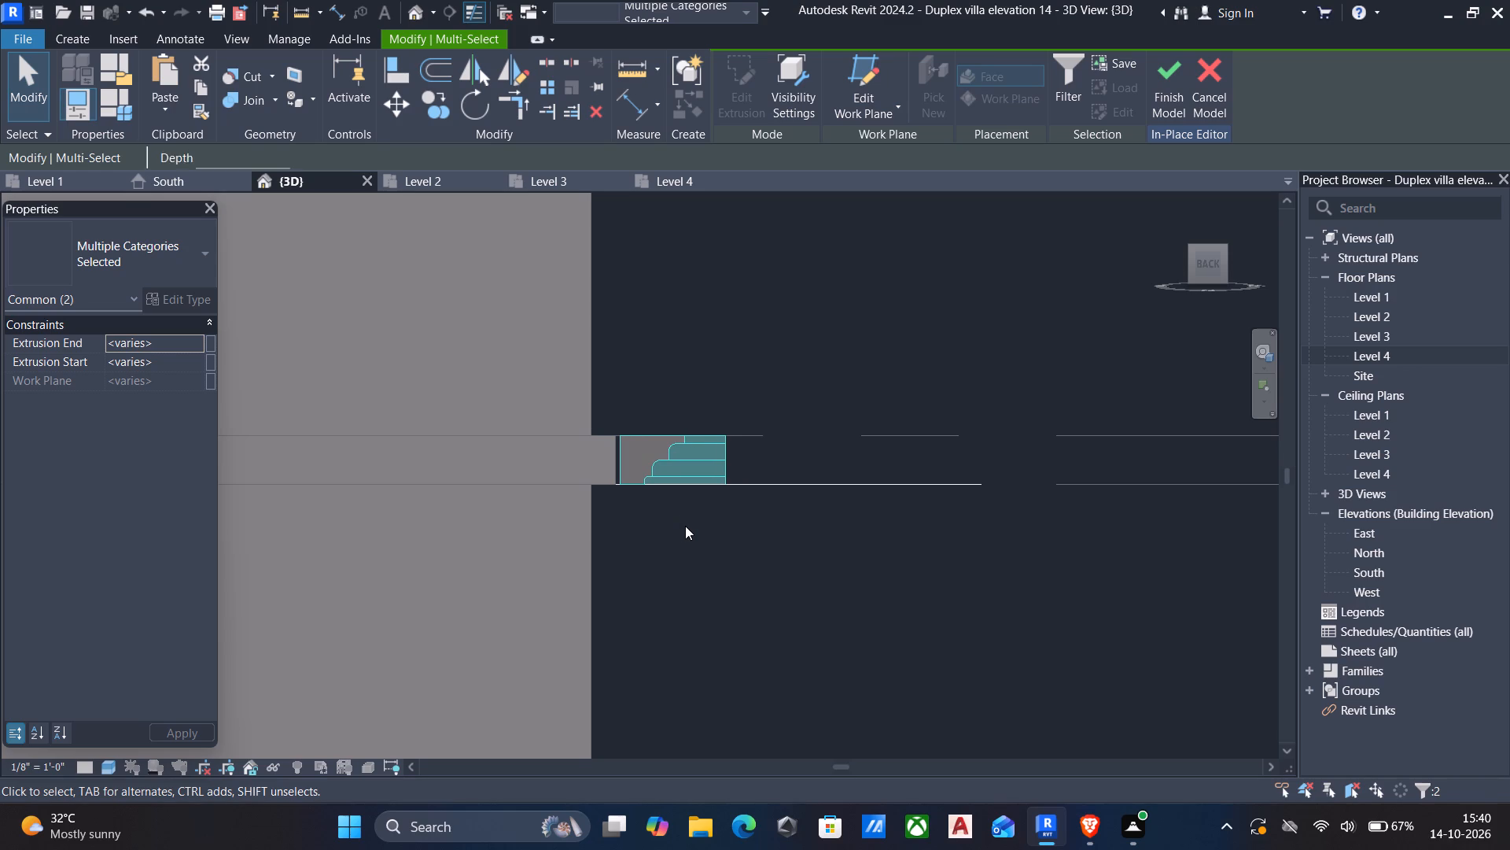
{"action": "scroll", "coordinate": [634, 473], "scroll_direction": "up", "scroll_amount": 6}
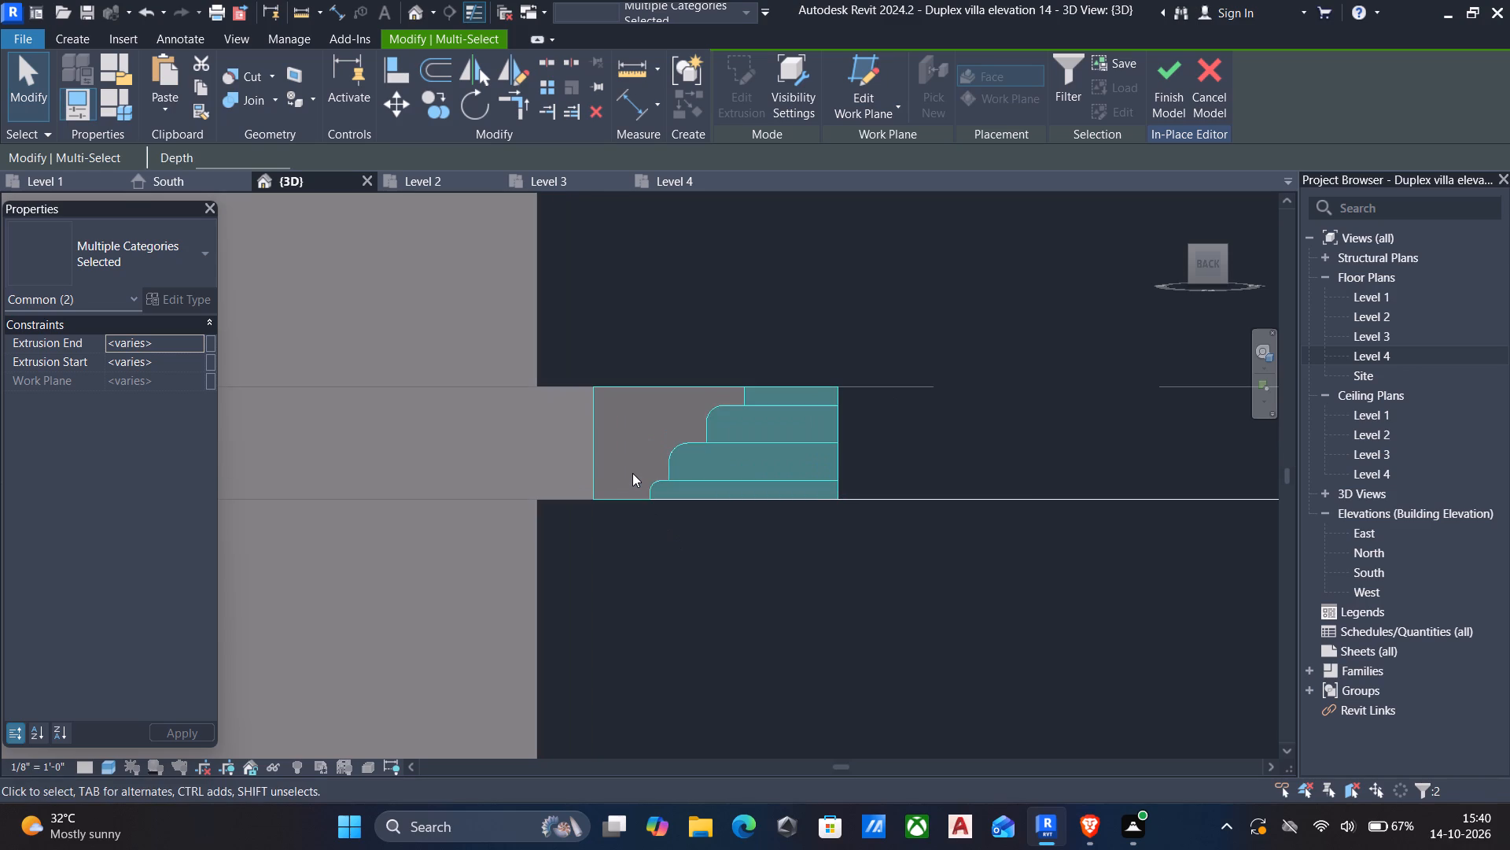
{"action": "key", "text": "Escape"}
Examine the relocated side moulding, the front facade and both ends of the floor edge from several angles.
{"action": "scroll", "coordinate": [654, 519], "scroll_direction": "down", "scroll_amount": 5}
{"action": "middle_click_drag", "start_coordinate": [704, 539], "coordinate": [666, 558], "text": "shift"}
{"action": "scroll", "coordinate": [666, 558], "scroll_direction": "down", "scroll_amount": 7}
{"action": "middle_click_drag", "start_coordinate": [872, 542], "coordinate": [849, 564]}
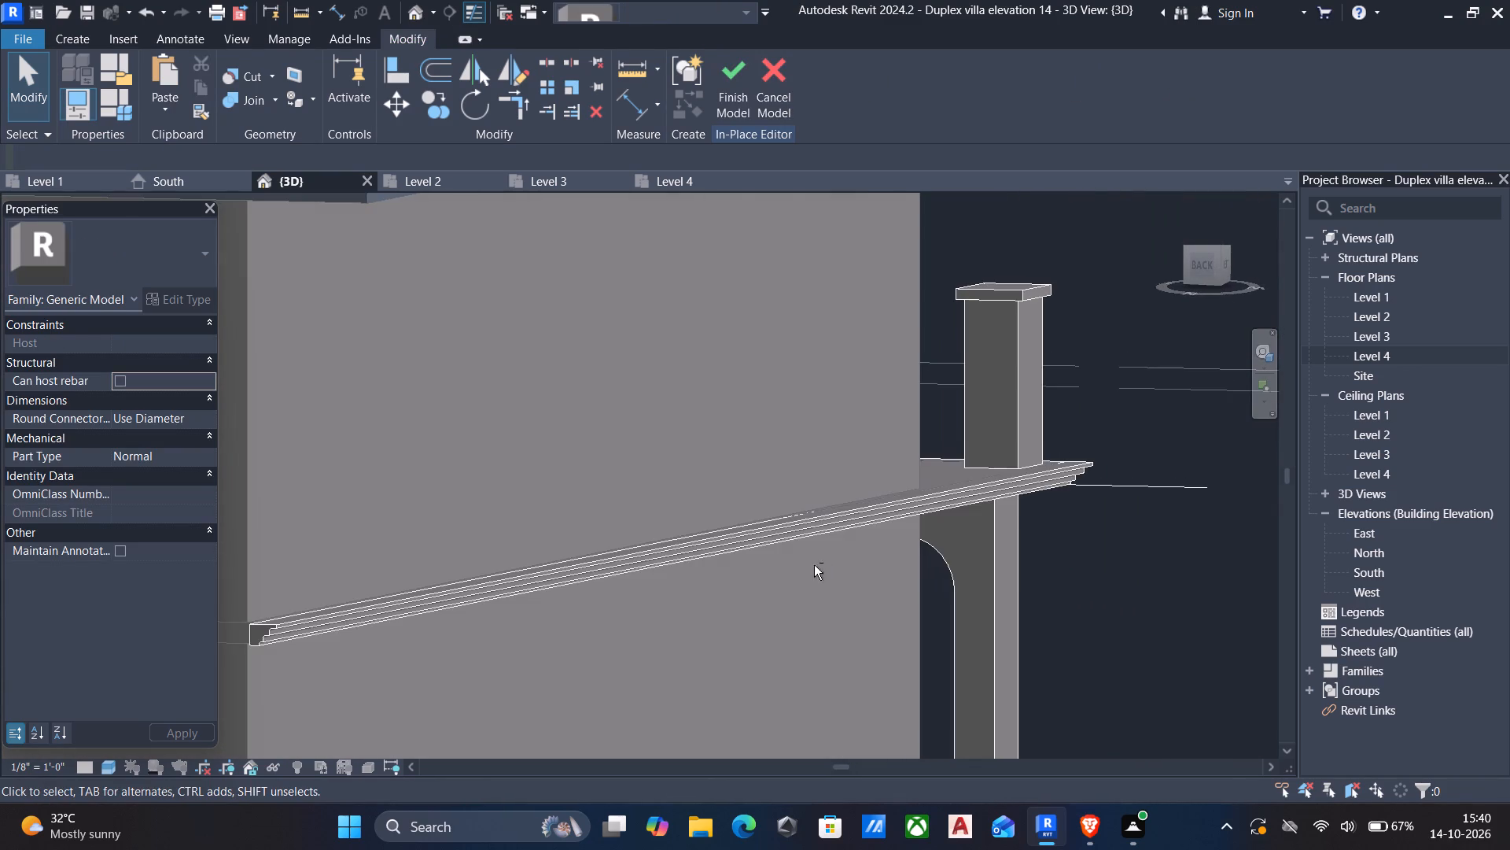
{"action": "scroll", "coordinate": [791, 562], "scroll_direction": "down", "scroll_amount": 5}
{"action": "middle_click_drag", "start_coordinate": [793, 564], "coordinate": [503, 537], "text": "shift"}
{"action": "middle_click_drag", "start_coordinate": [492, 536], "coordinate": [508, 616]}
{"action": "middle_click_drag", "start_coordinate": [508, 619], "coordinate": [613, 519]}
{"action": "middle_click_drag", "start_coordinate": [656, 548], "coordinate": [610, 487], "text": "shift"}
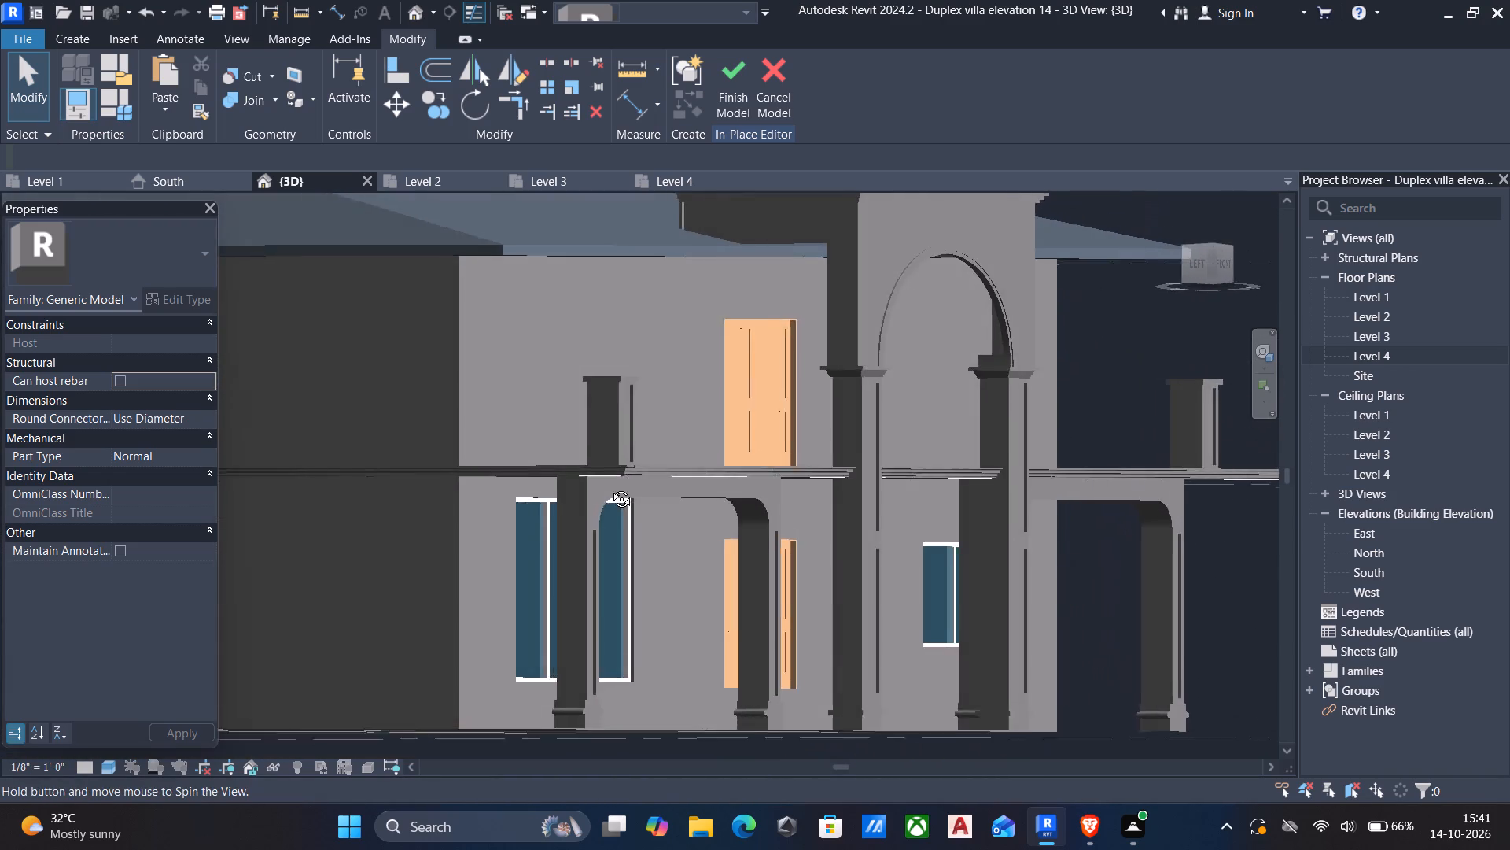
{"action": "middle_click_drag", "start_coordinate": [610, 487], "coordinate": [612, 498], "text": "shift"}
{"action": "scroll", "coordinate": [613, 522], "scroll_direction": "down", "scroll_amount": 6}
{"action": "middle_click_drag", "start_coordinate": [624, 527], "coordinate": [585, 545], "text": "shift"}
{"action": "scroll", "coordinate": [311, 546], "scroll_direction": "down", "scroll_amount": 6}
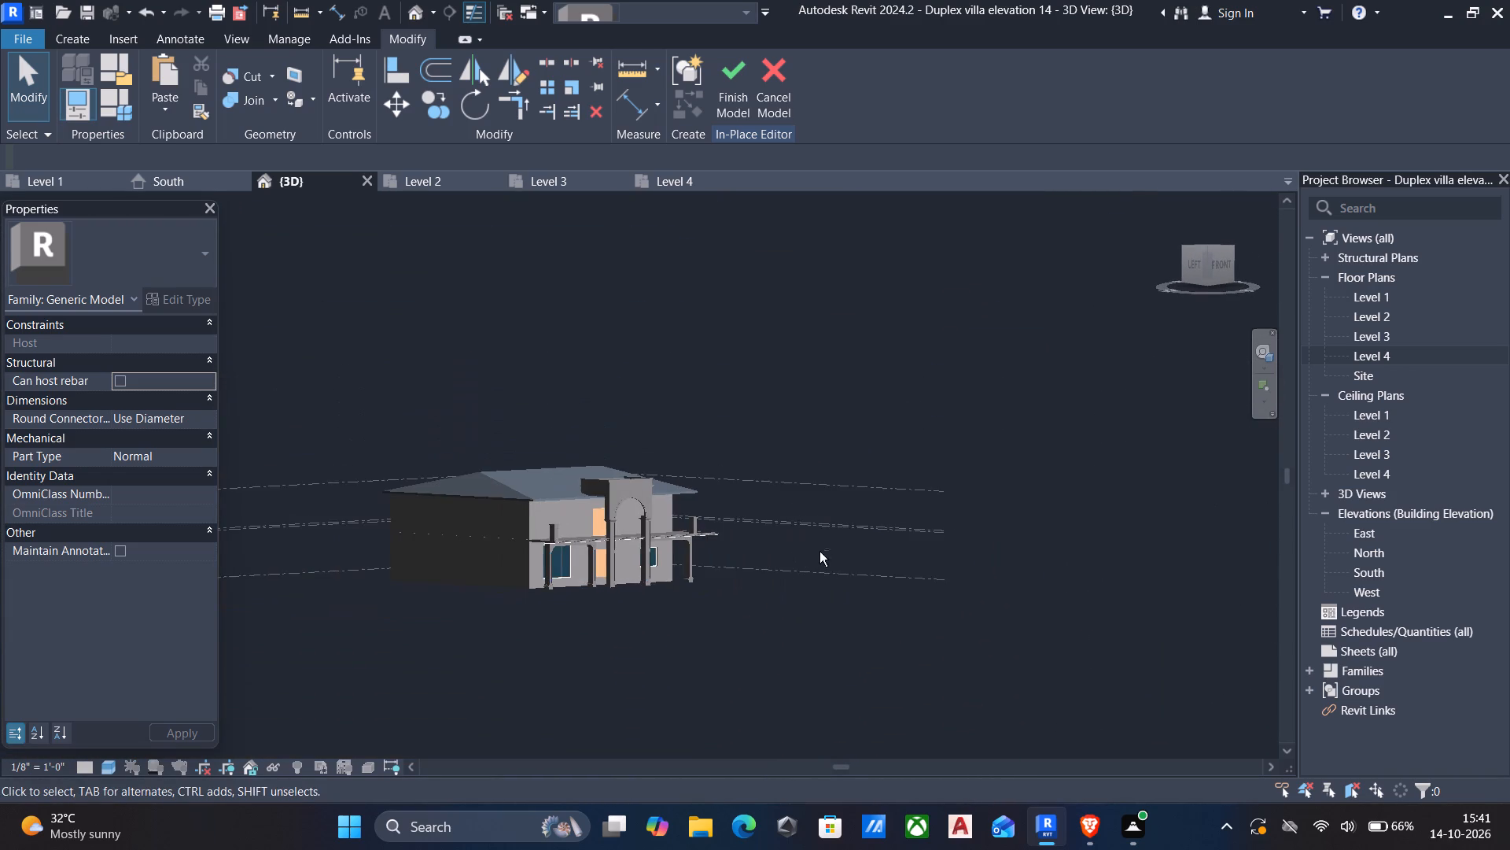
{"action": "middle_click_drag", "start_coordinate": [819, 552], "coordinate": [640, 574], "text": "shift"}
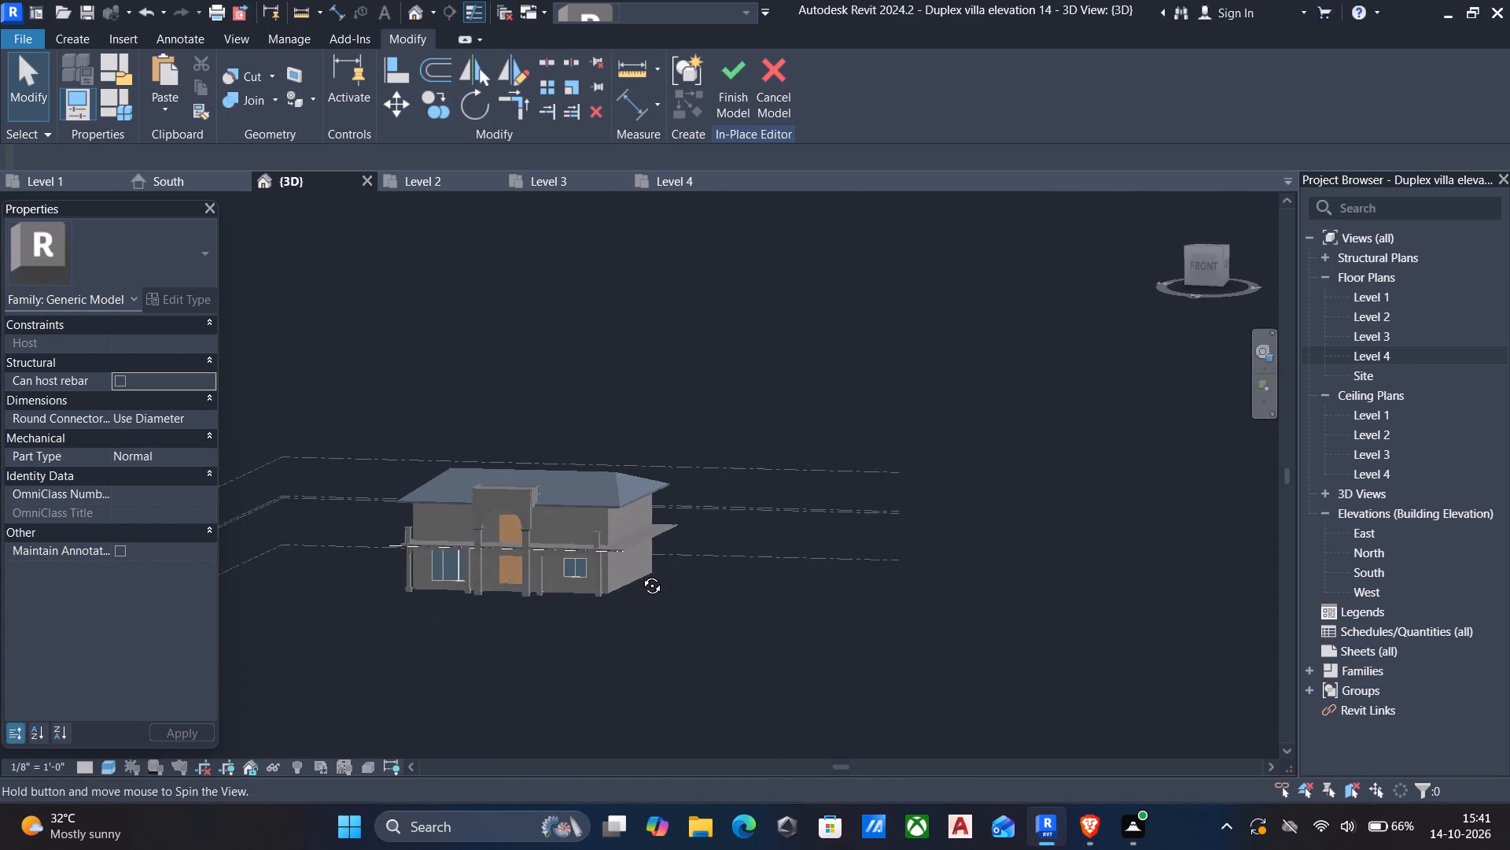
{"action": "middle_click_drag", "start_coordinate": [640, 574], "coordinate": [678, 556], "text": "shift"}
{"action": "scroll", "coordinate": [417, 530], "scroll_direction": "up", "scroll_amount": 6}
{"action": "middle_click_drag", "start_coordinate": [441, 540], "coordinate": [481, 575], "text": "shift"}
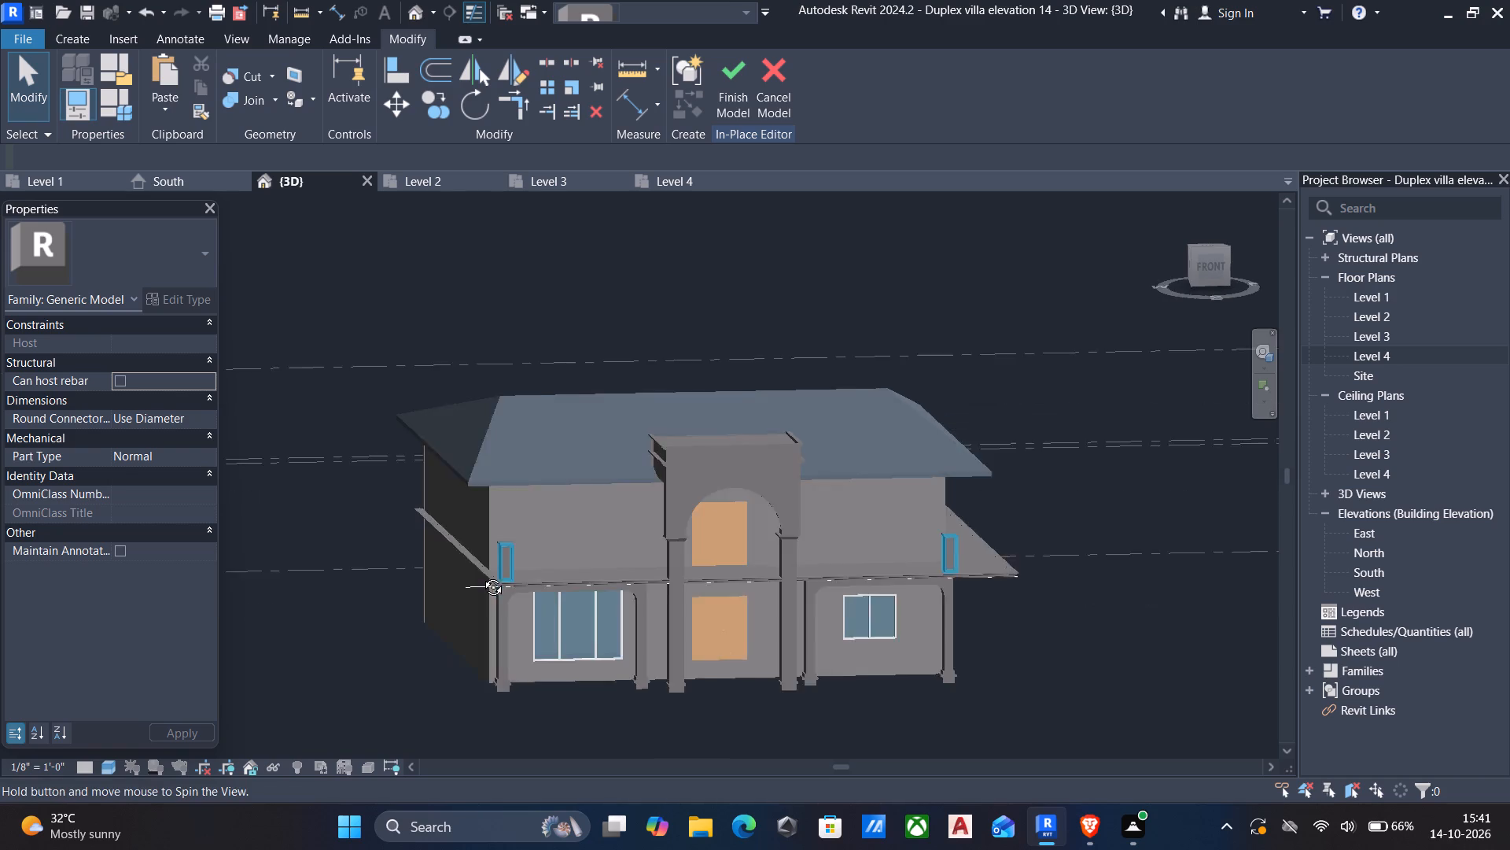
{"action": "middle_click_drag", "start_coordinate": [481, 575], "coordinate": [559, 621], "text": "shift"}
{"action": "scroll", "coordinate": [559, 622], "scroll_direction": "down", "scroll_amount": 1, "text": "shift"}
{"action": "middle_click_drag", "start_coordinate": [716, 608], "coordinate": [673, 538]}
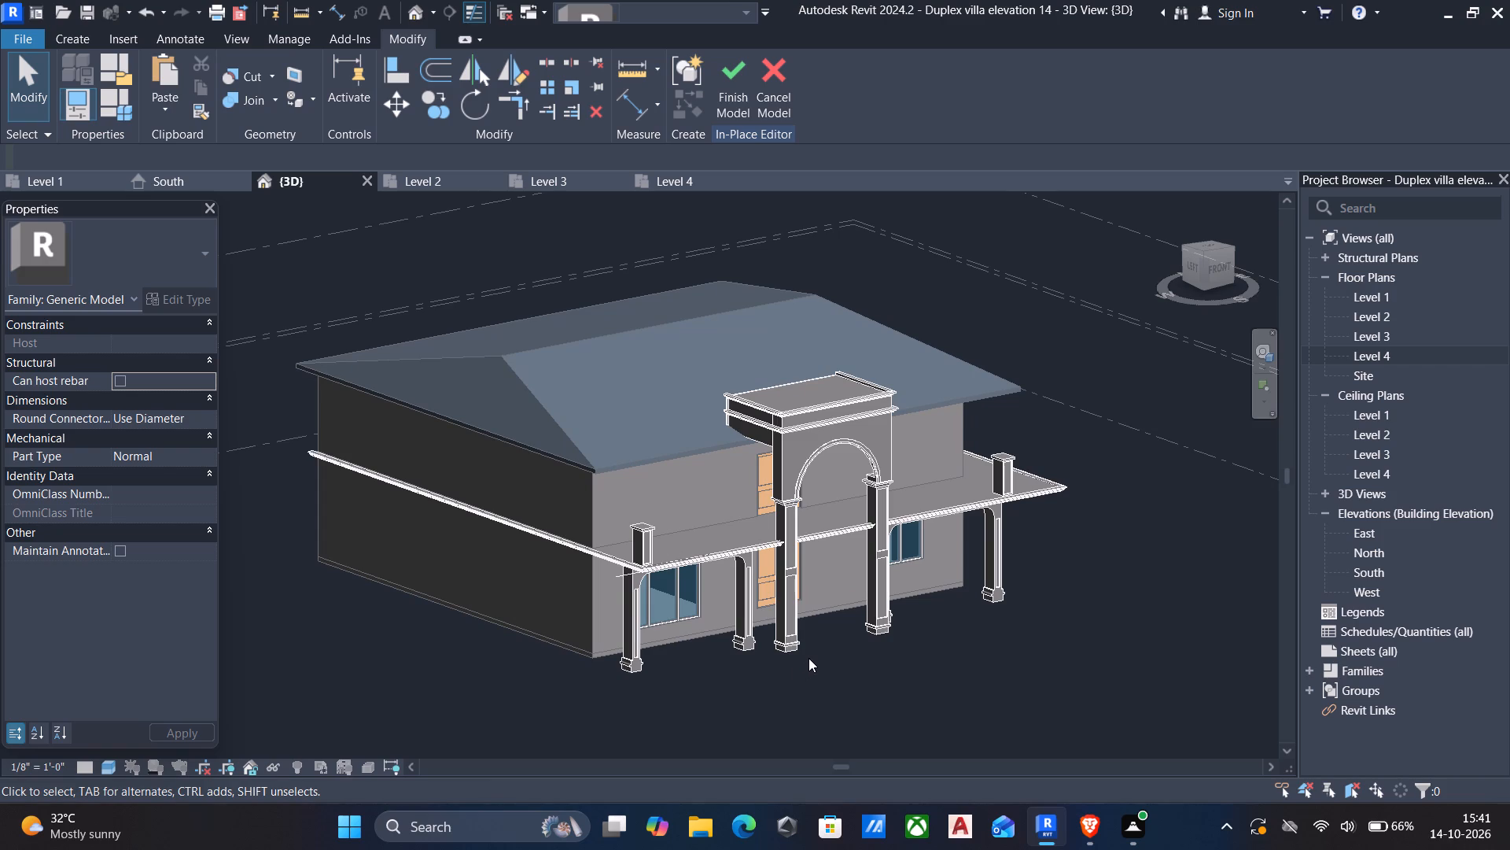
{"action": "middle_click_drag", "start_coordinate": [809, 658], "coordinate": [750, 597]}
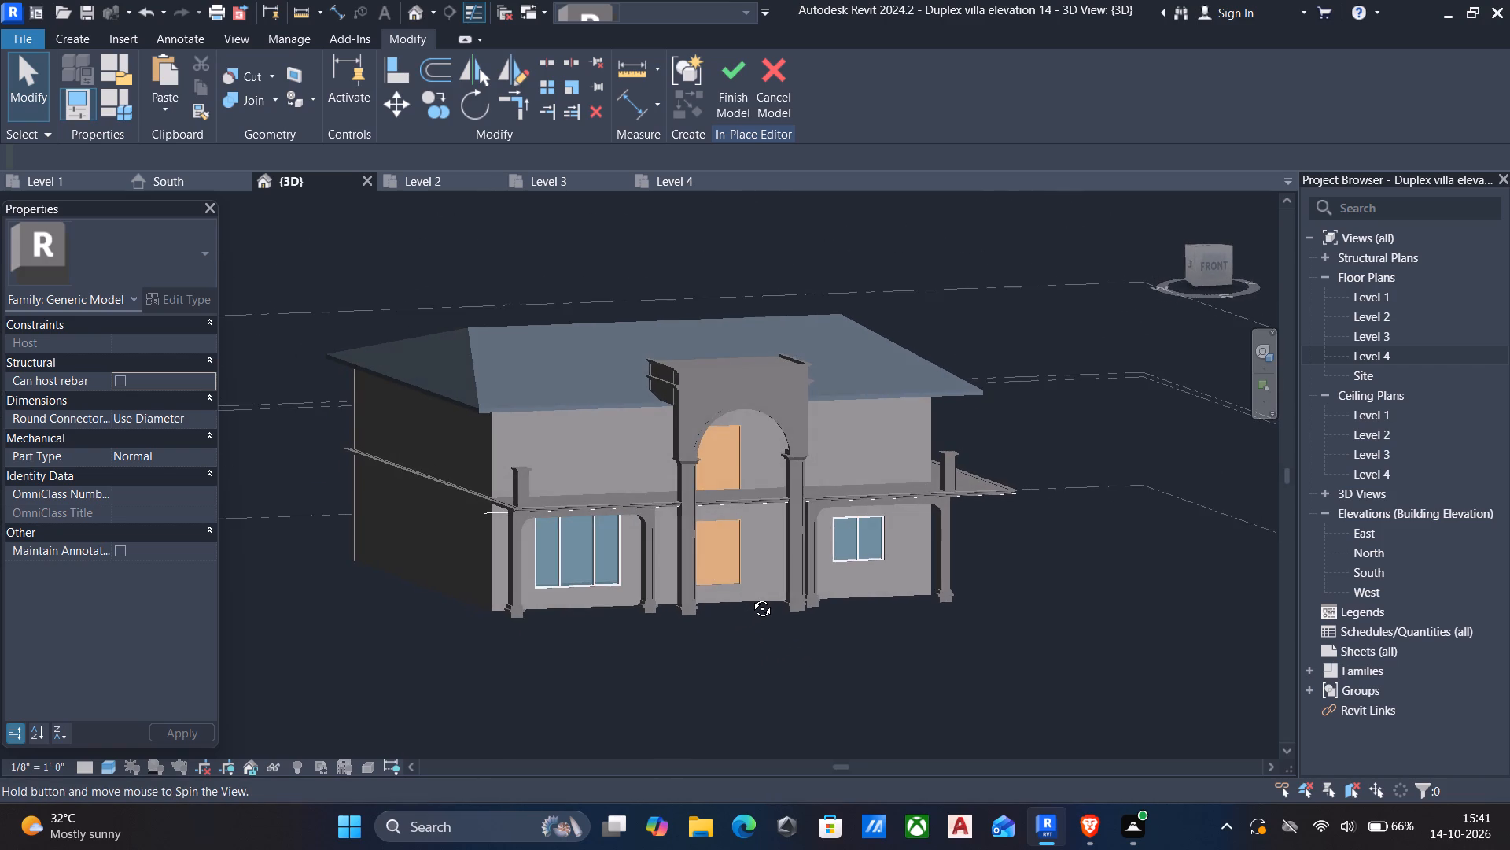
{"action": "middle_click_drag", "start_coordinate": [750, 597], "coordinate": [728, 579]}
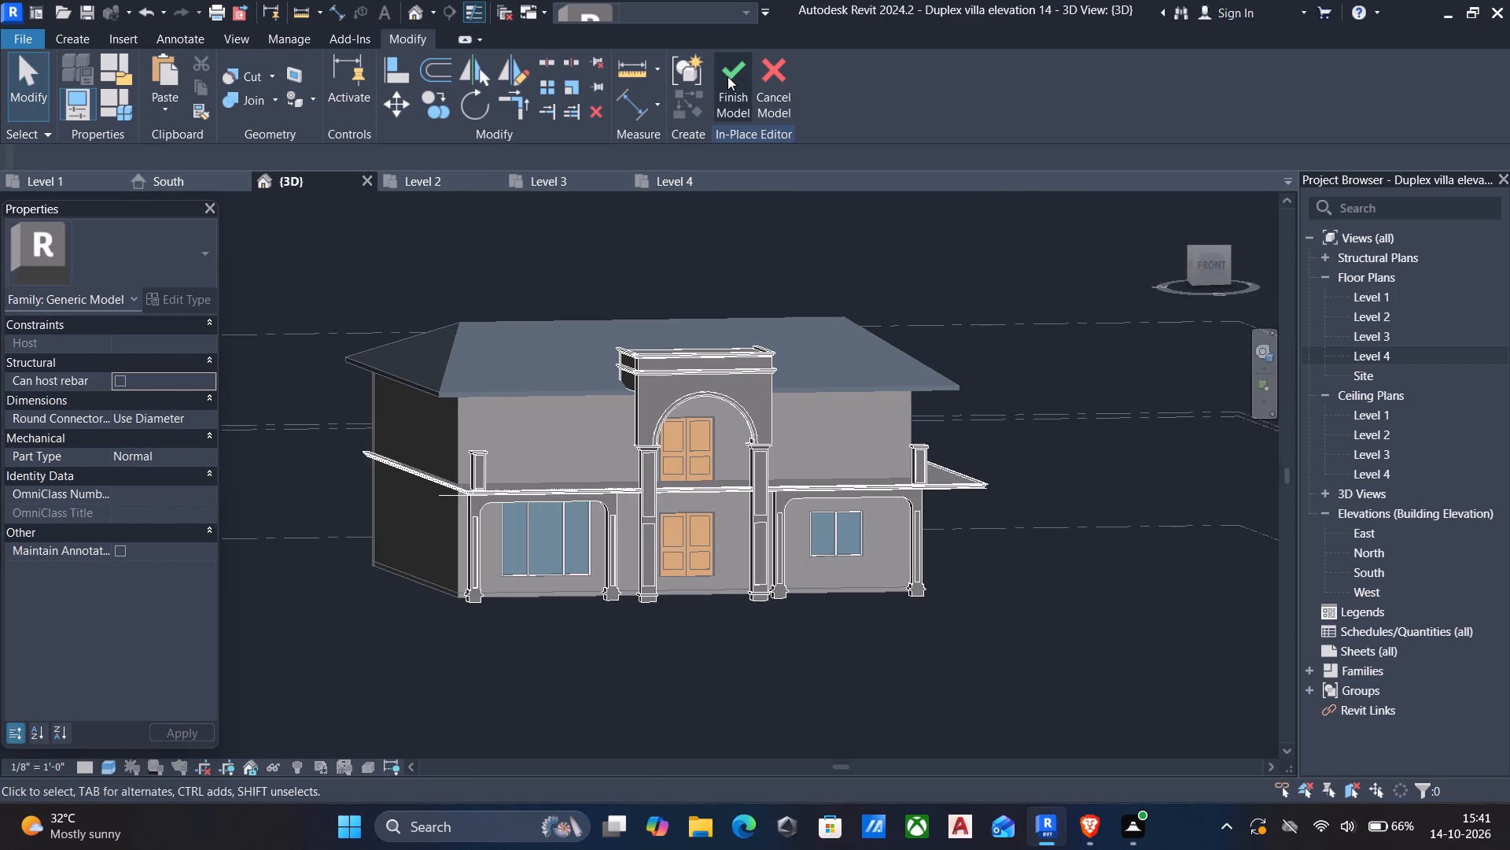
Finish the in-place edit of the facade model.
{"action": "left_click", "coordinate": [727, 76]}
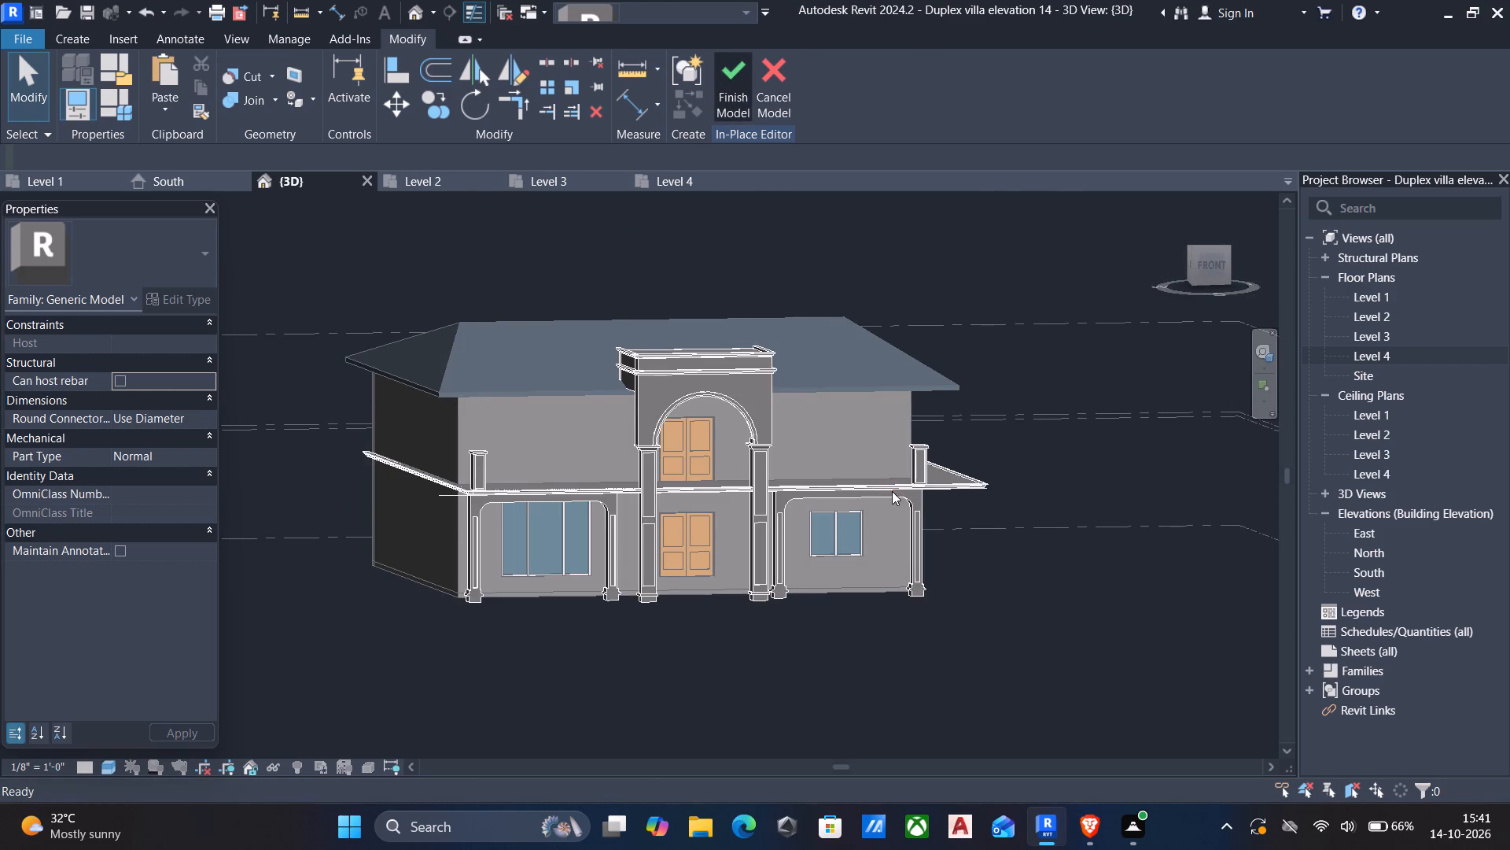
Reopen the facade's generic model, containing the arch block, columns and mouldings, for in-place editing.
{"action": "scroll", "coordinate": [1164, 596], "scroll_direction": "down", "scroll_amount": 4}
{"action": "middle_click_drag", "start_coordinate": [1163, 590], "coordinate": [1094, 604], "text": "shift"}
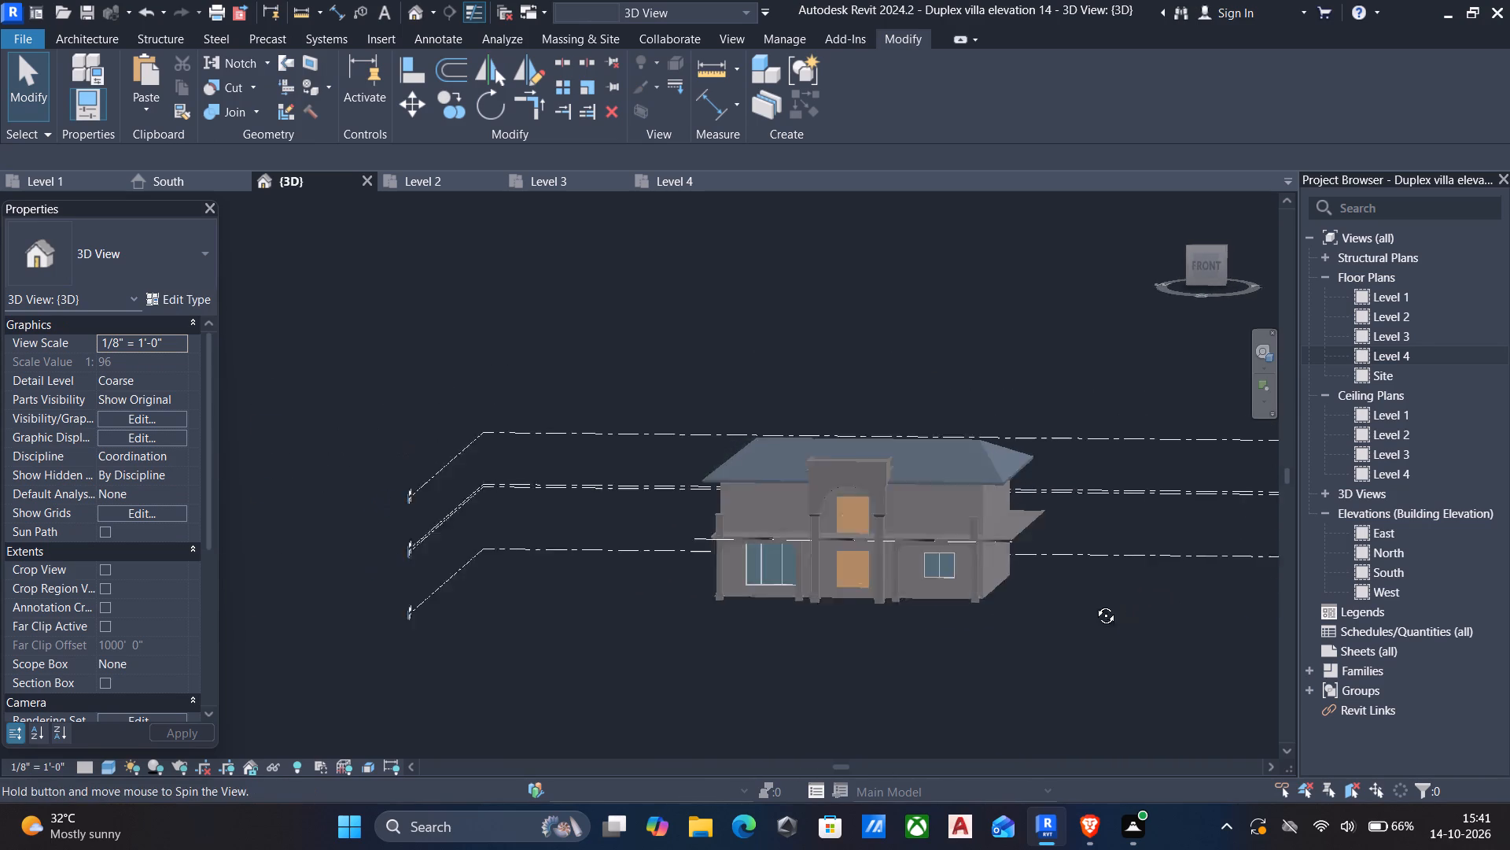
{"action": "middle_click_drag", "start_coordinate": [1094, 604], "coordinate": [756, 630], "text": "shift"}
{"action": "middle_click_drag", "start_coordinate": [747, 629], "coordinate": [1143, 611], "text": "shift"}
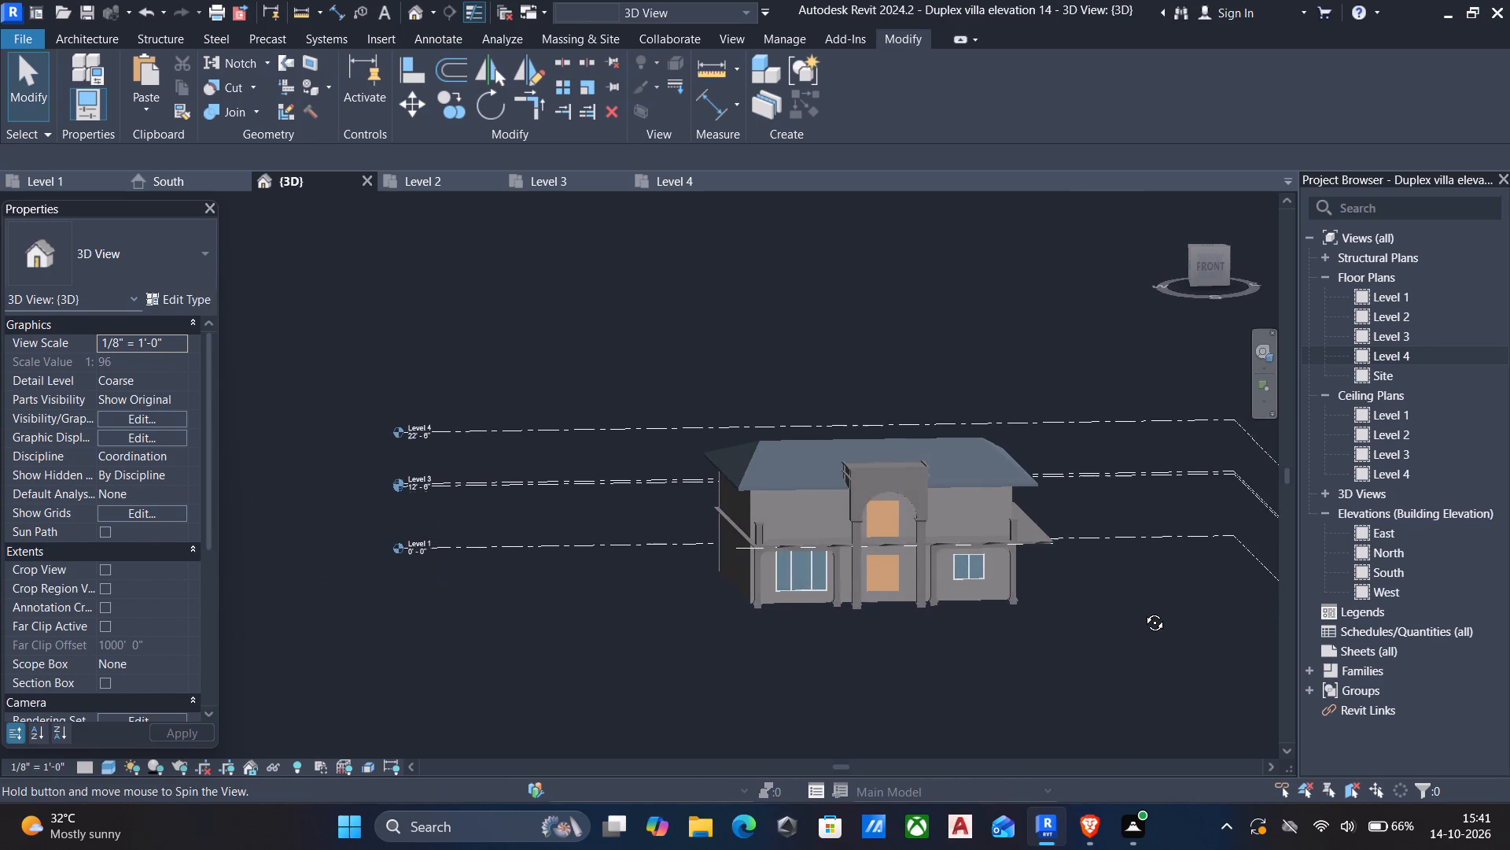
{"action": "middle_click_drag", "start_coordinate": [1143, 611], "coordinate": [1136, 610], "text": "shift"}
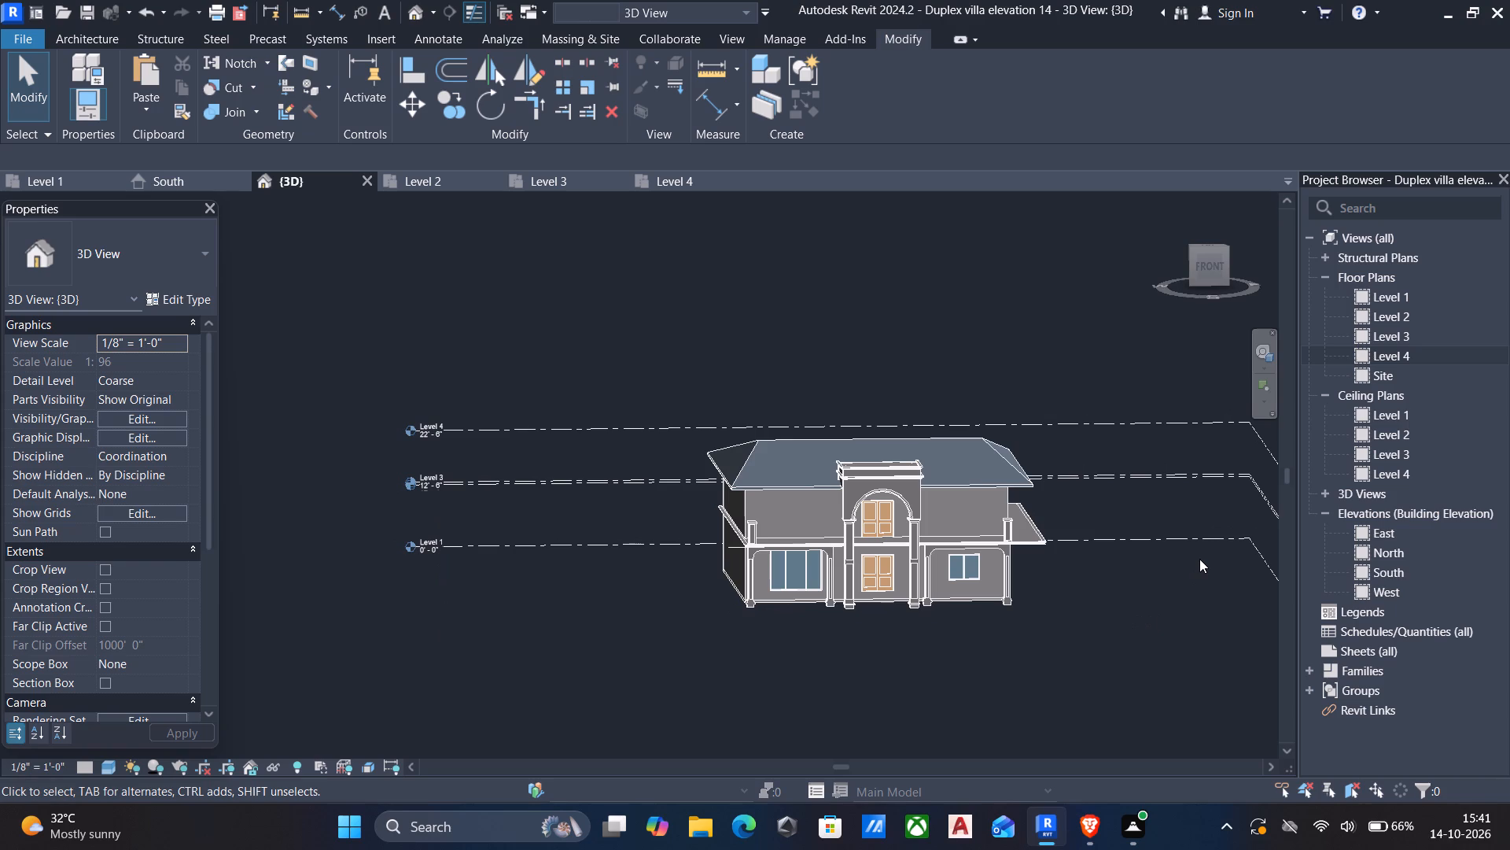
{"action": "middle_click_drag", "start_coordinate": [849, 621], "coordinate": [852, 570]}
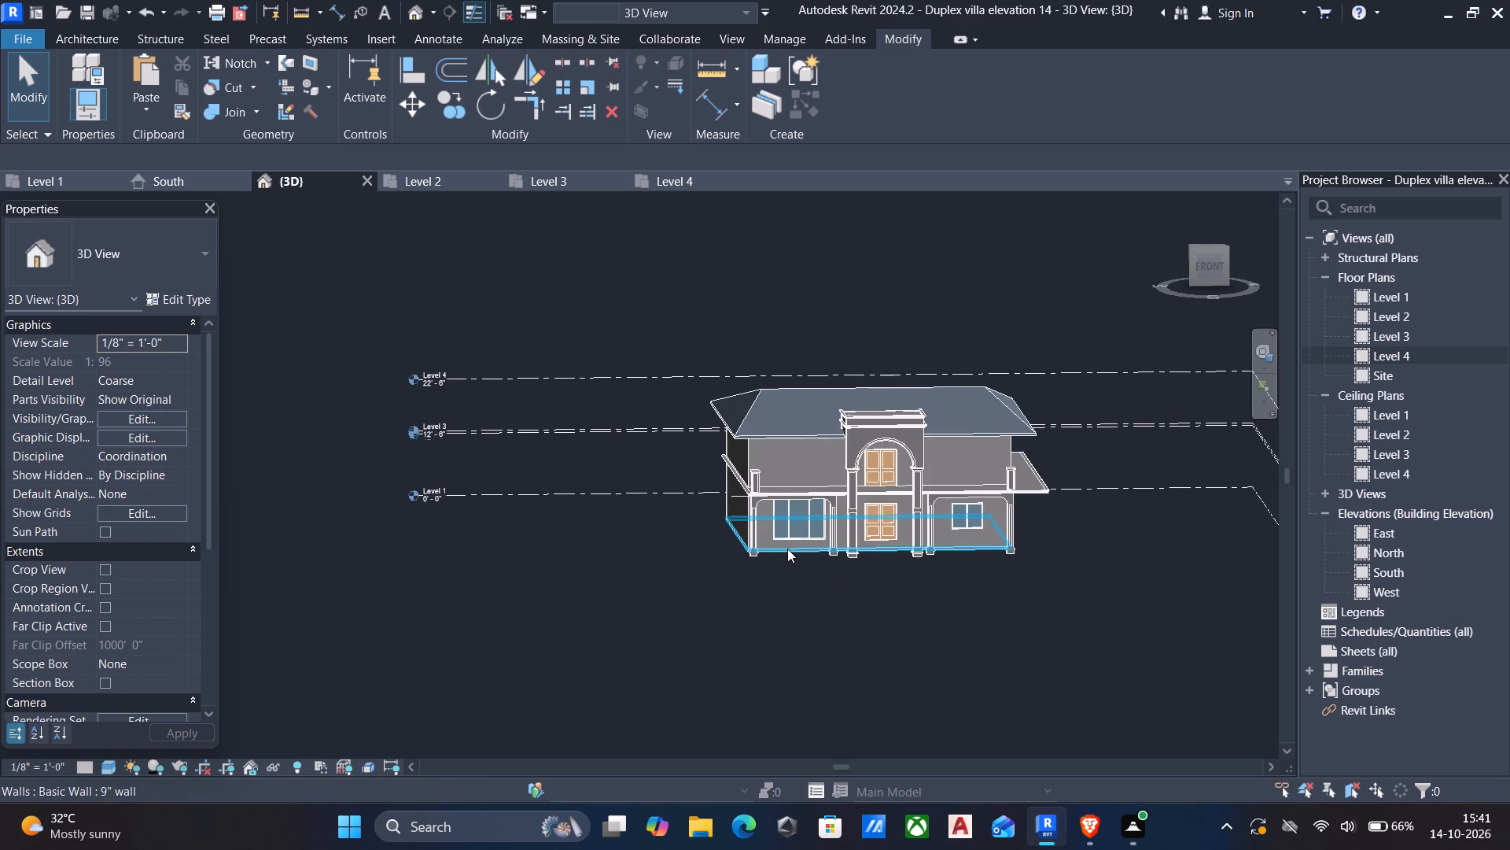
{"action": "scroll", "coordinate": [920, 538], "scroll_direction": "up", "scroll_amount": 4}
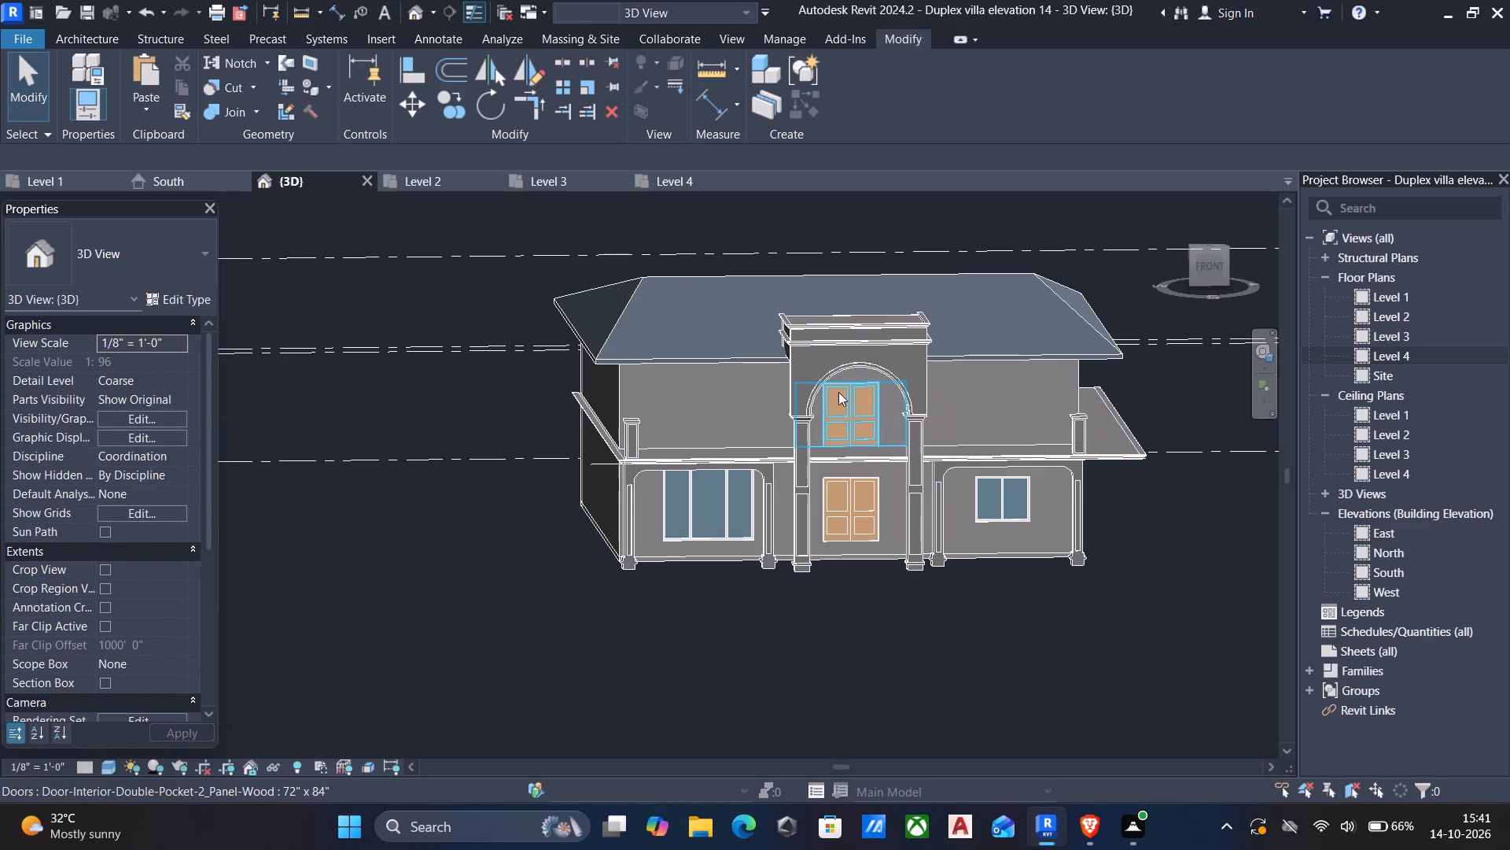
{"action": "left_click", "coordinate": [923, 423]}
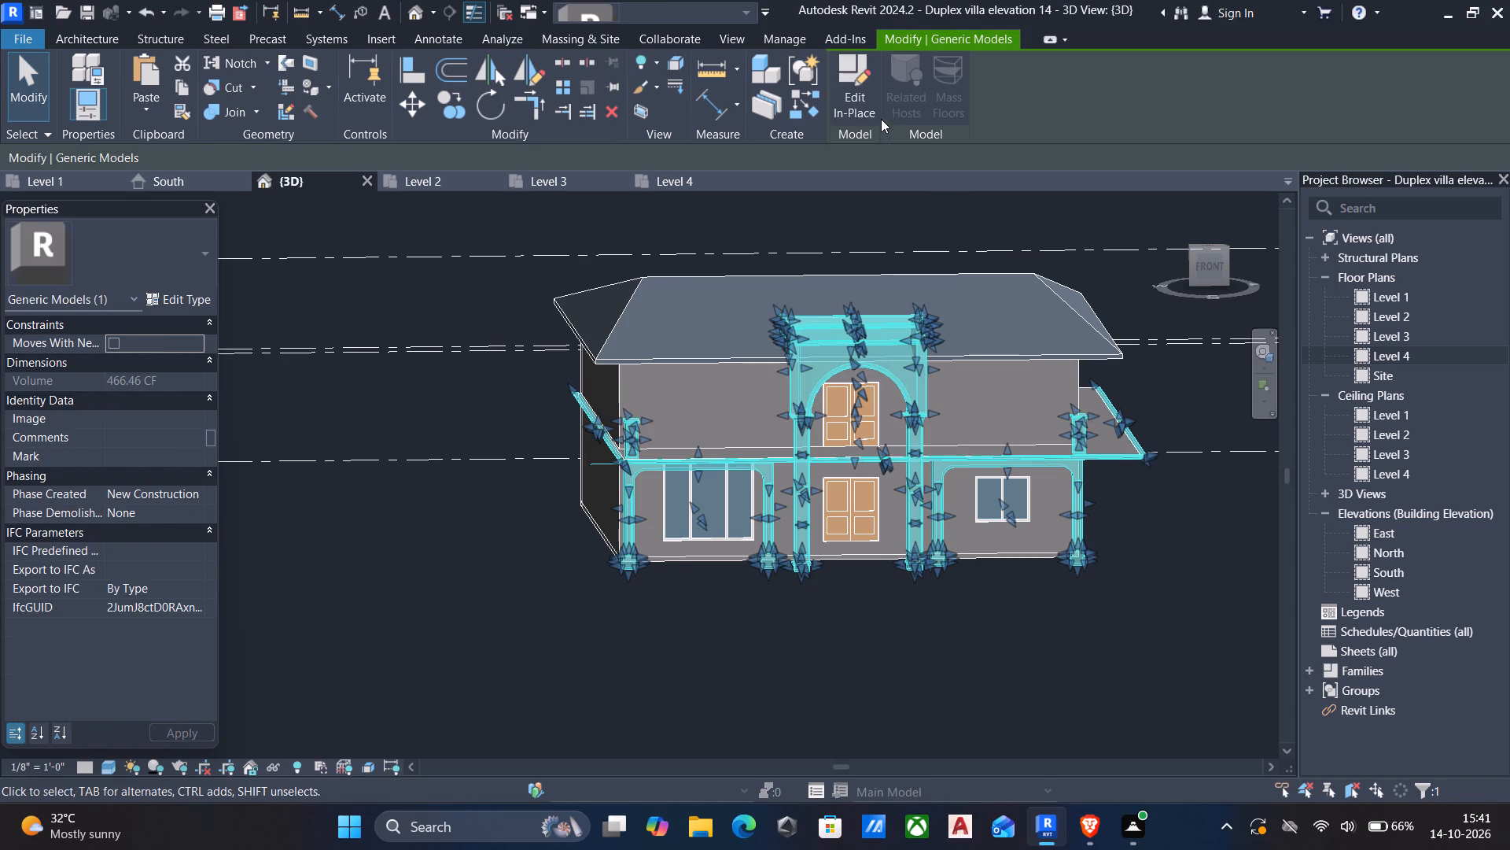
{"action": "left_click", "coordinate": [845, 75]}
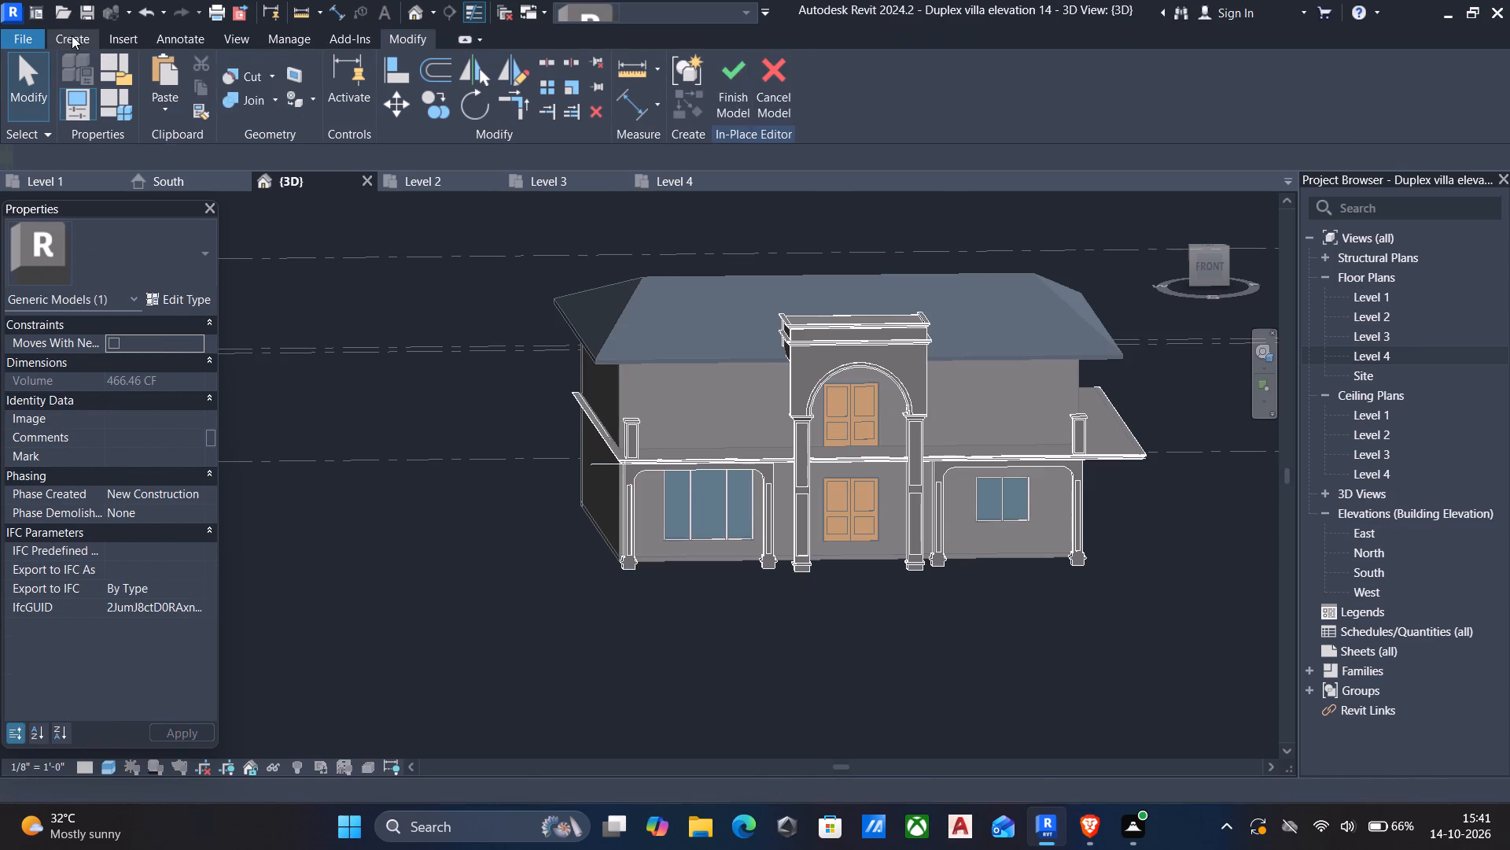
Start a solid extrusion using the ground-floor front wall face as its work plane.
{"action": "left_click", "coordinate": [72, 35]}
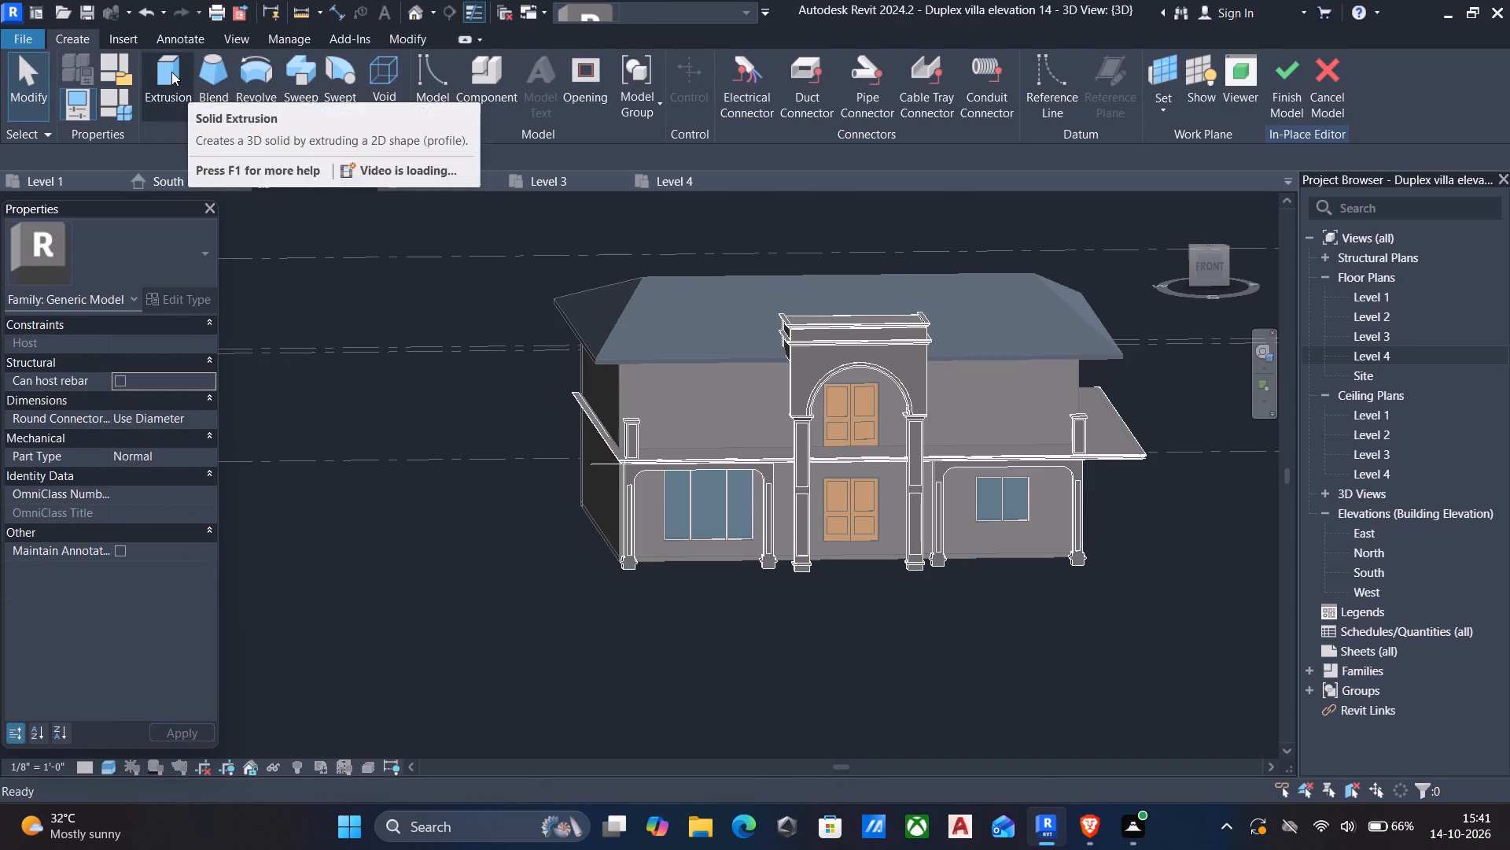
{"action": "left_click", "coordinate": [171, 72]}
{"action": "left_click", "coordinate": [913, 116]}
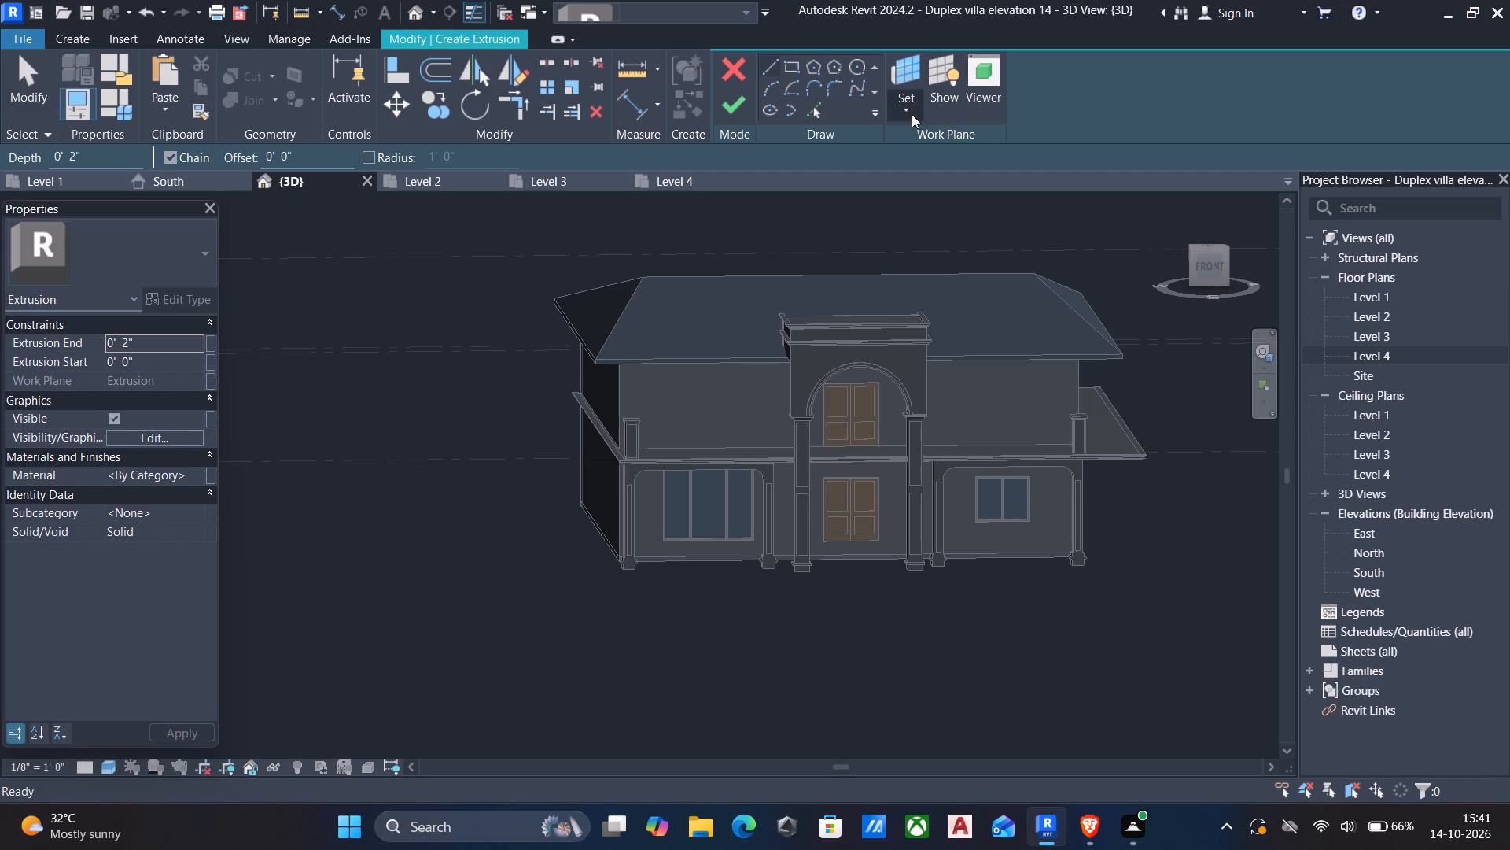
{"action": "left_click", "coordinate": [948, 190]}
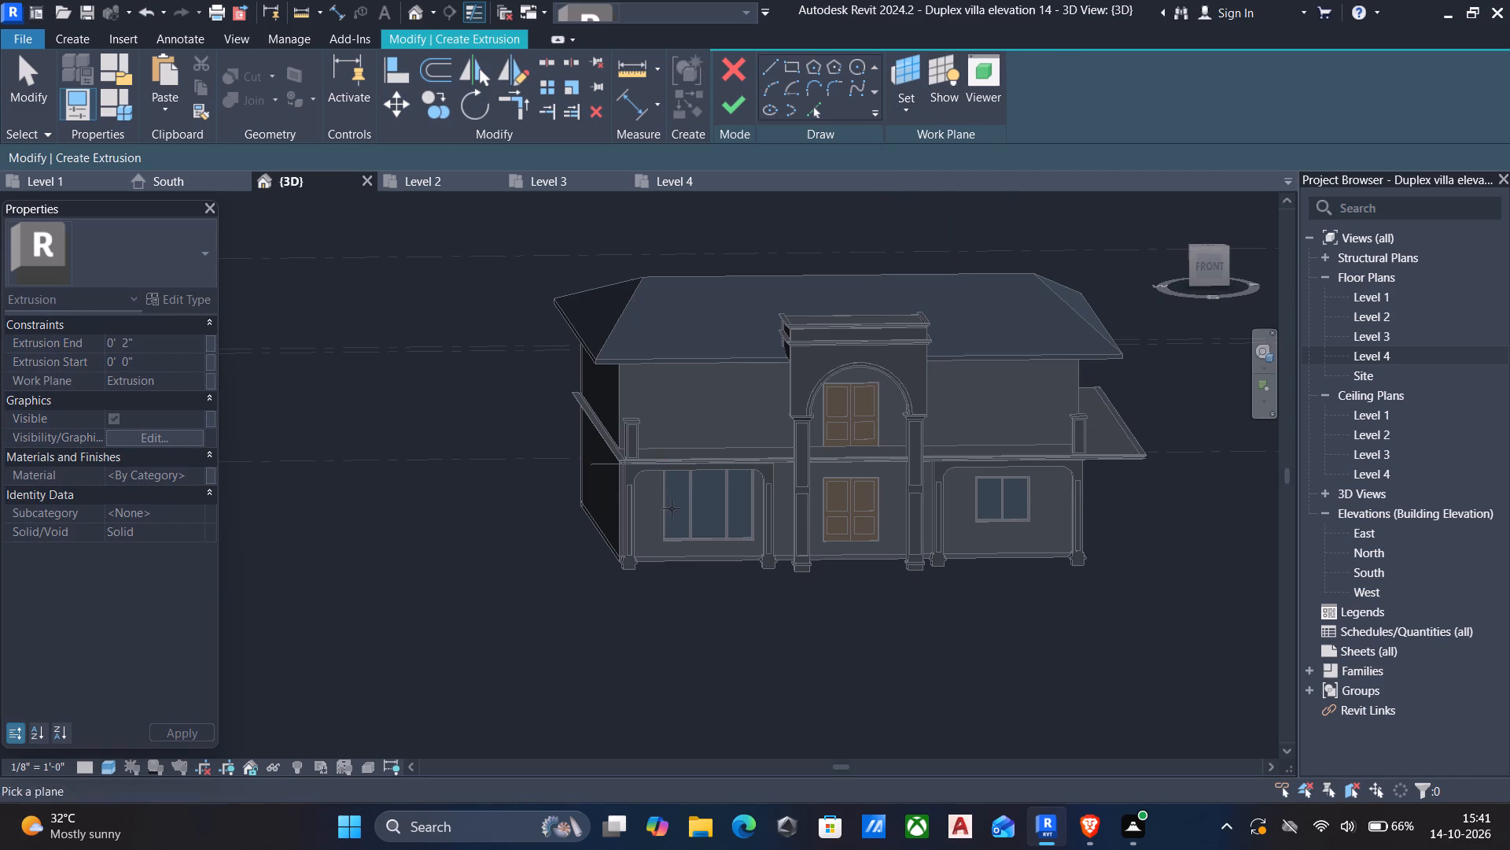
{"action": "left_click", "coordinate": [659, 553]}
Sketch the extrusion's inner rectangle, 10'-0" by 8'-9", along the outer edges of the three-panel ground-floor window.
{"action": "left_click", "coordinate": [1210, 272]}
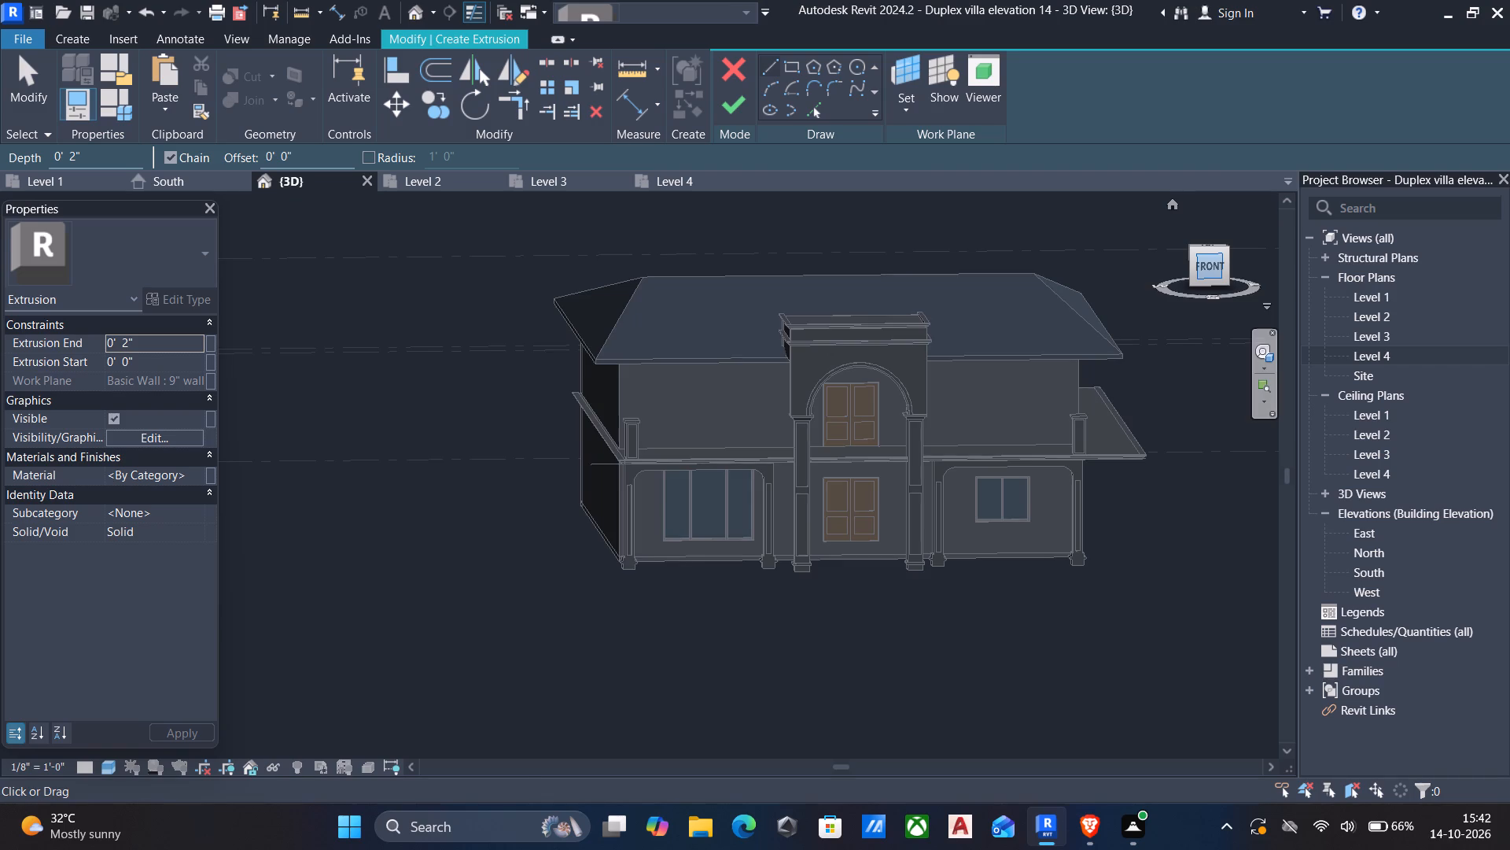
{"action": "scroll", "coordinate": [716, 500], "scroll_direction": "up", "scroll_amount": 5}
{"action": "scroll", "coordinate": [484, 535], "scroll_direction": "up", "scroll_amount": 3}
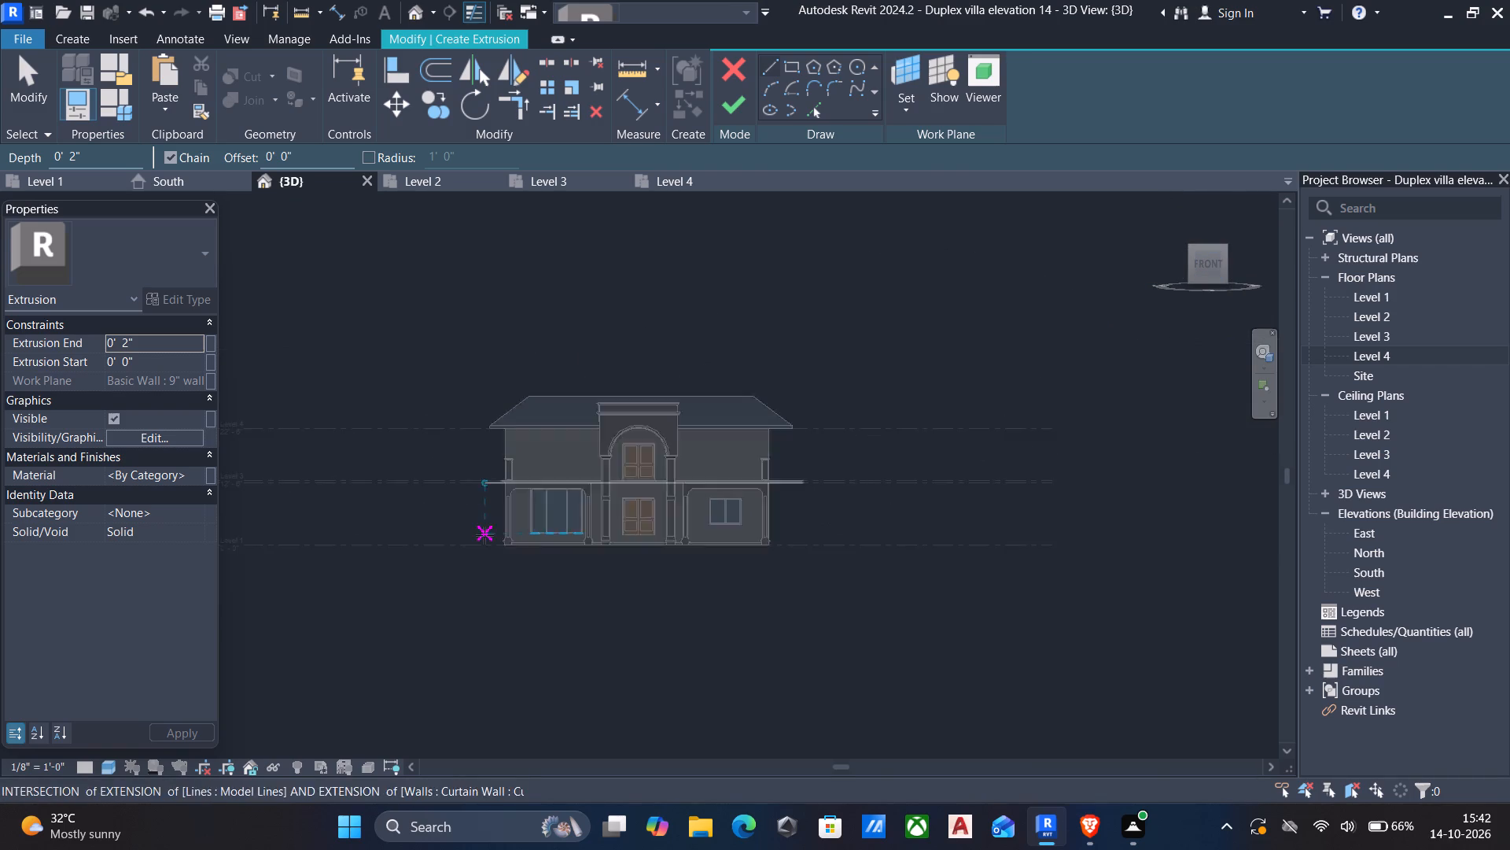
{"action": "scroll", "coordinate": [484, 535], "scroll_direction": "up", "scroll_amount": 8}
{"action": "scroll", "coordinate": [704, 403], "scroll_direction": "up", "scroll_amount": 4}
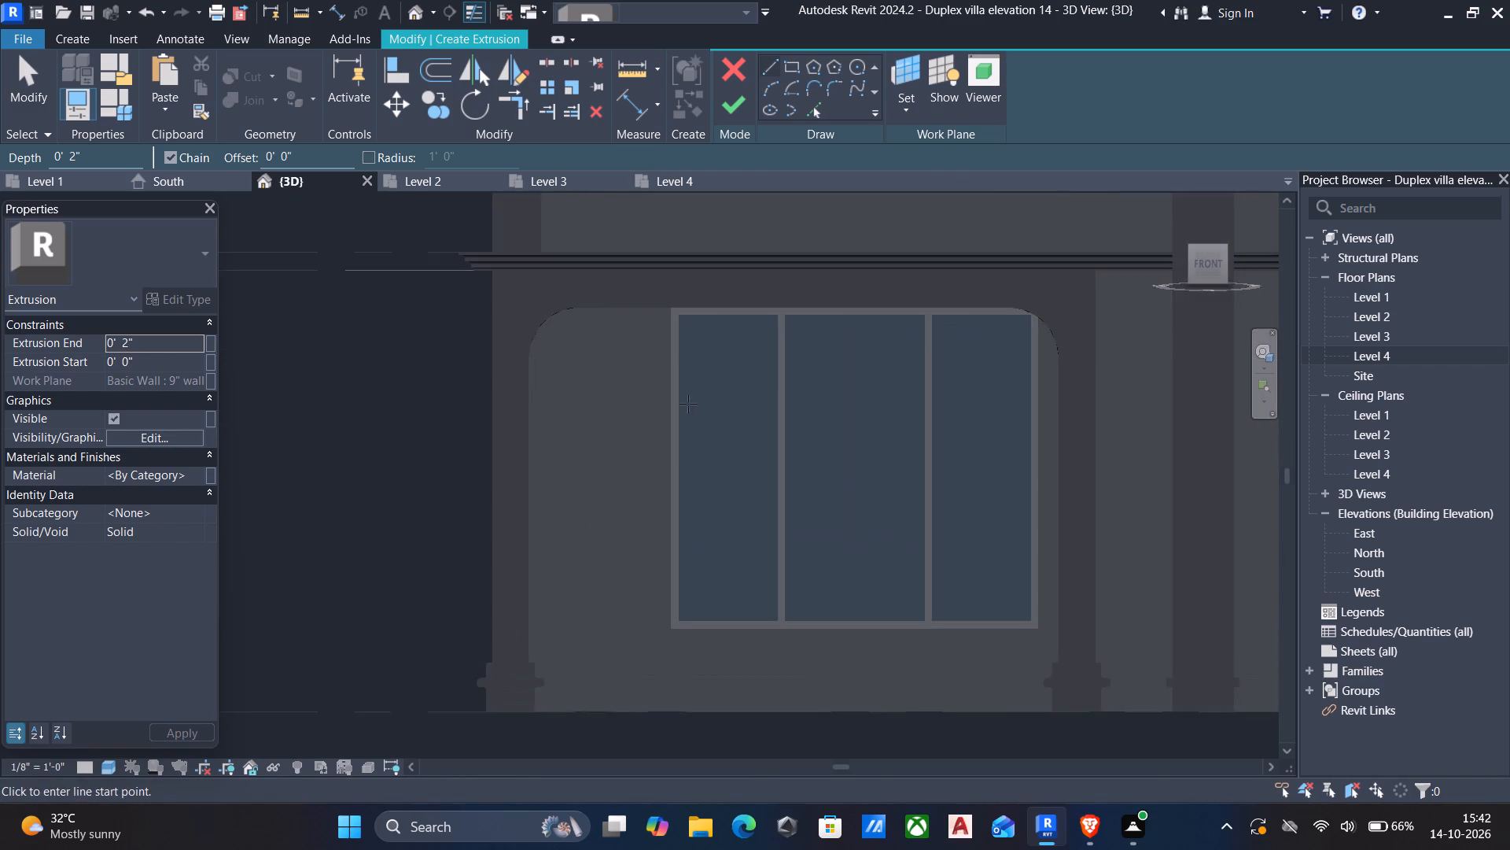
{"action": "middle_click_drag", "start_coordinate": [657, 410], "coordinate": [658, 384]}
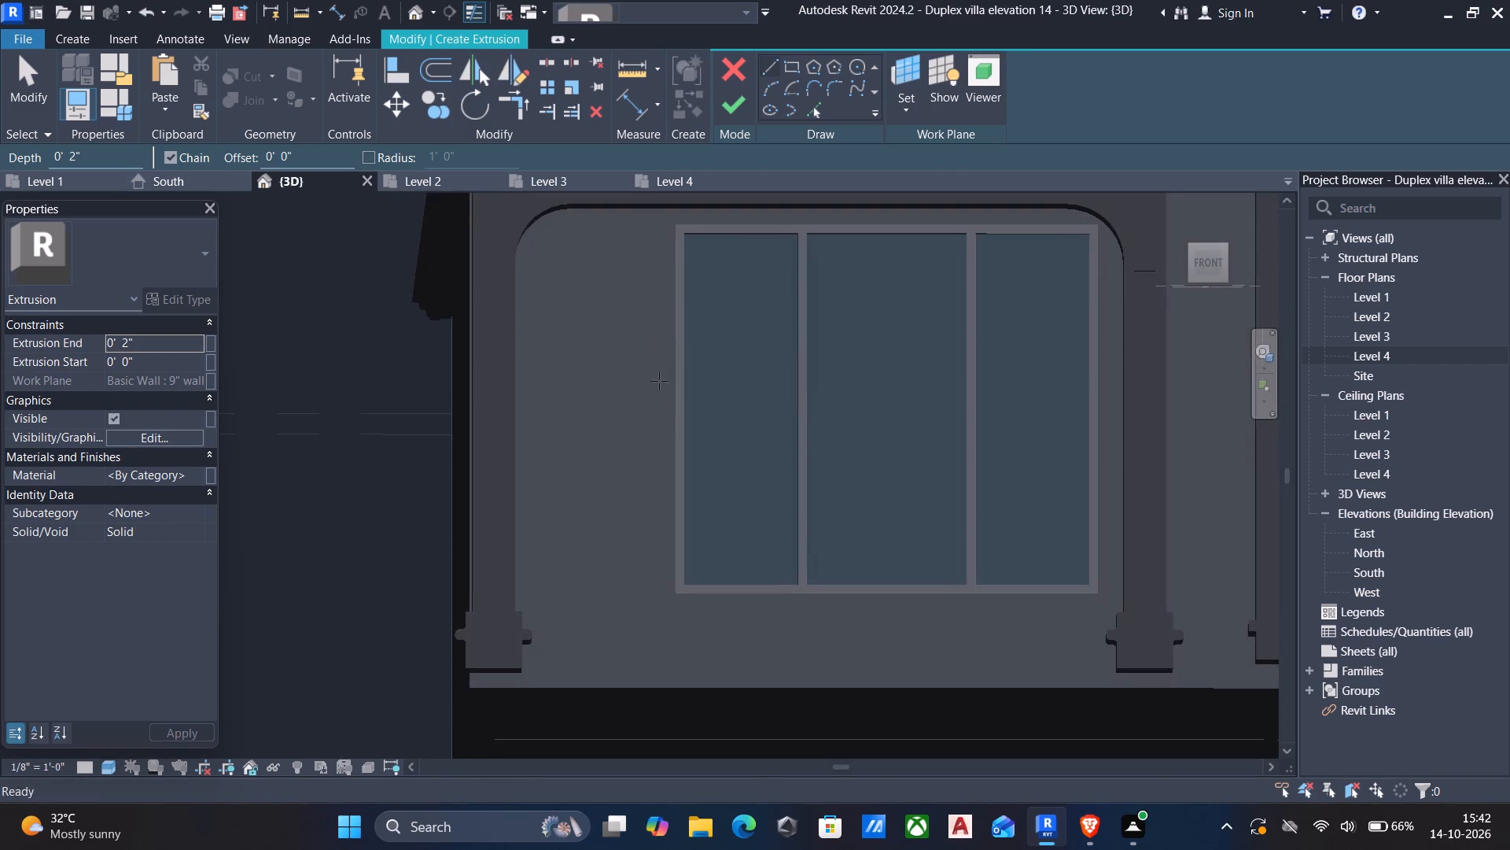
{"action": "middle_click_drag", "start_coordinate": [659, 346], "coordinate": [640, 359]}
{"action": "scroll", "coordinate": [659, 288], "scroll_direction": "up", "scroll_amount": 1}
{"action": "middle_click_drag", "start_coordinate": [658, 288], "coordinate": [619, 355]}
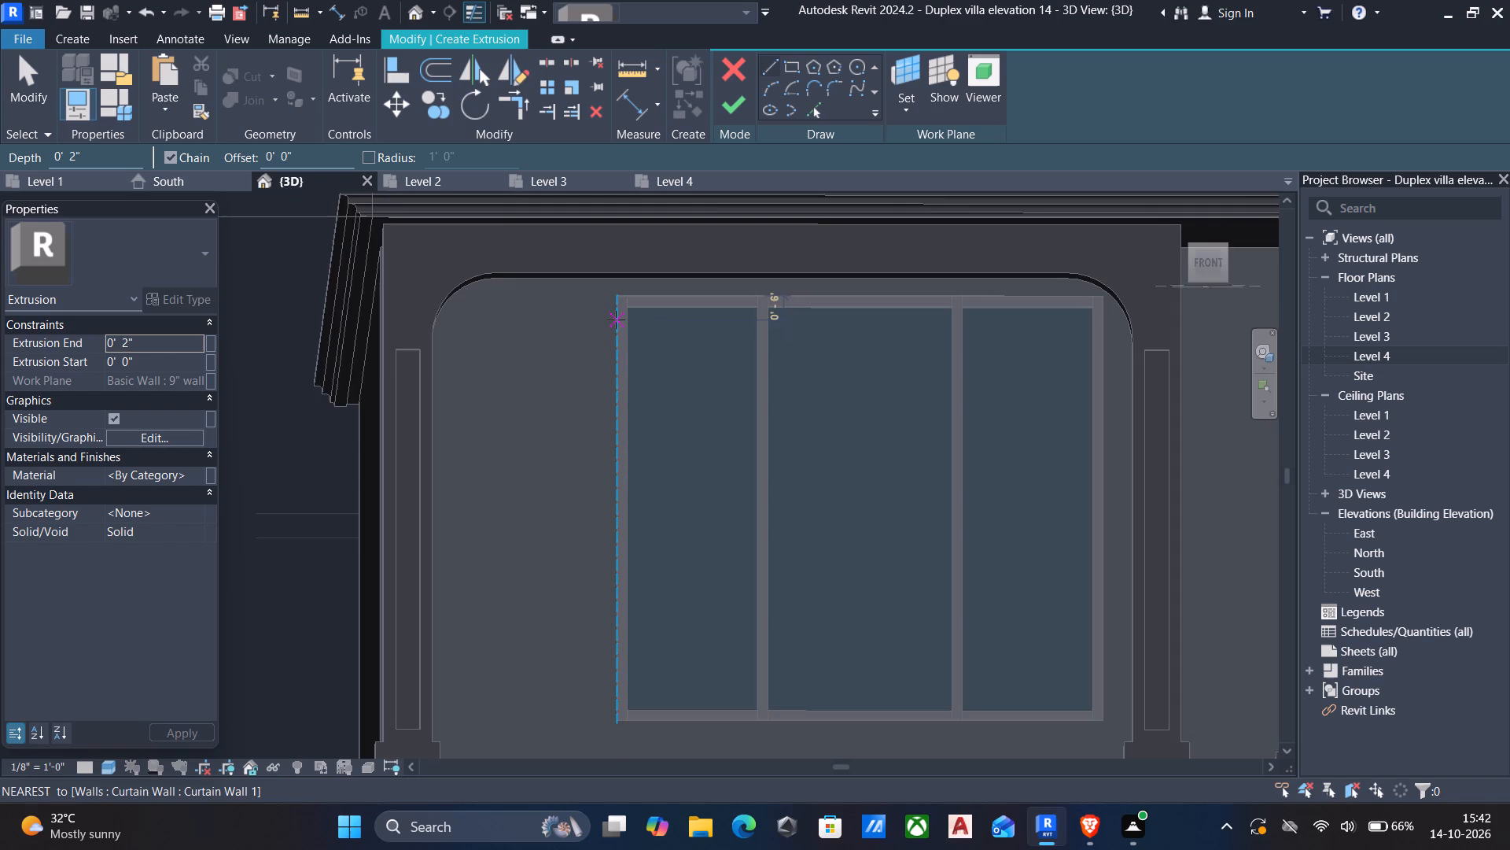
{"action": "scroll", "coordinate": [616, 320], "scroll_direction": "up", "scroll_amount": 3}
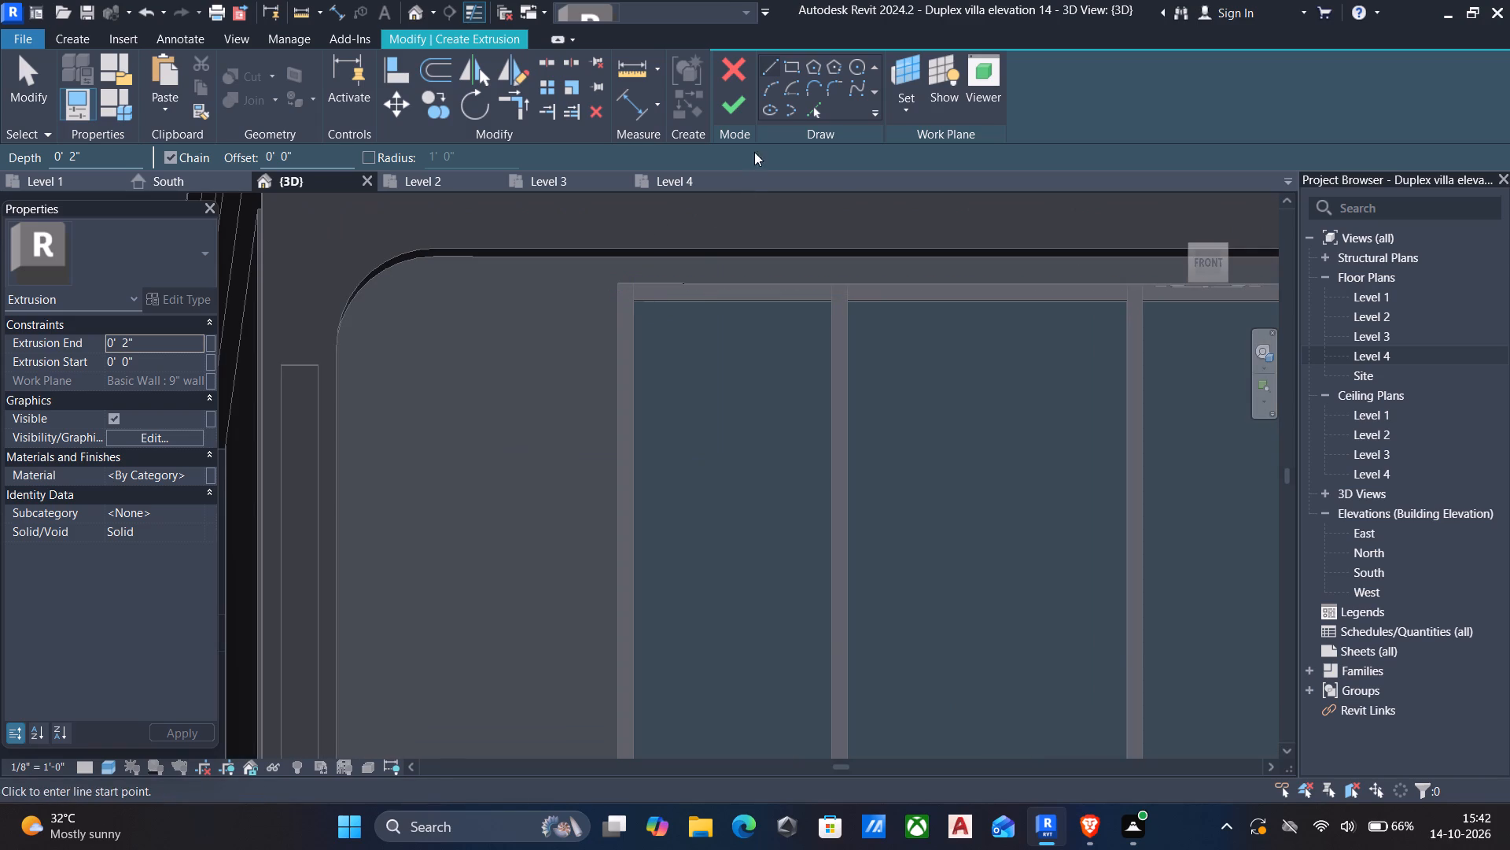
{"action": "left_click", "coordinate": [785, 67]}
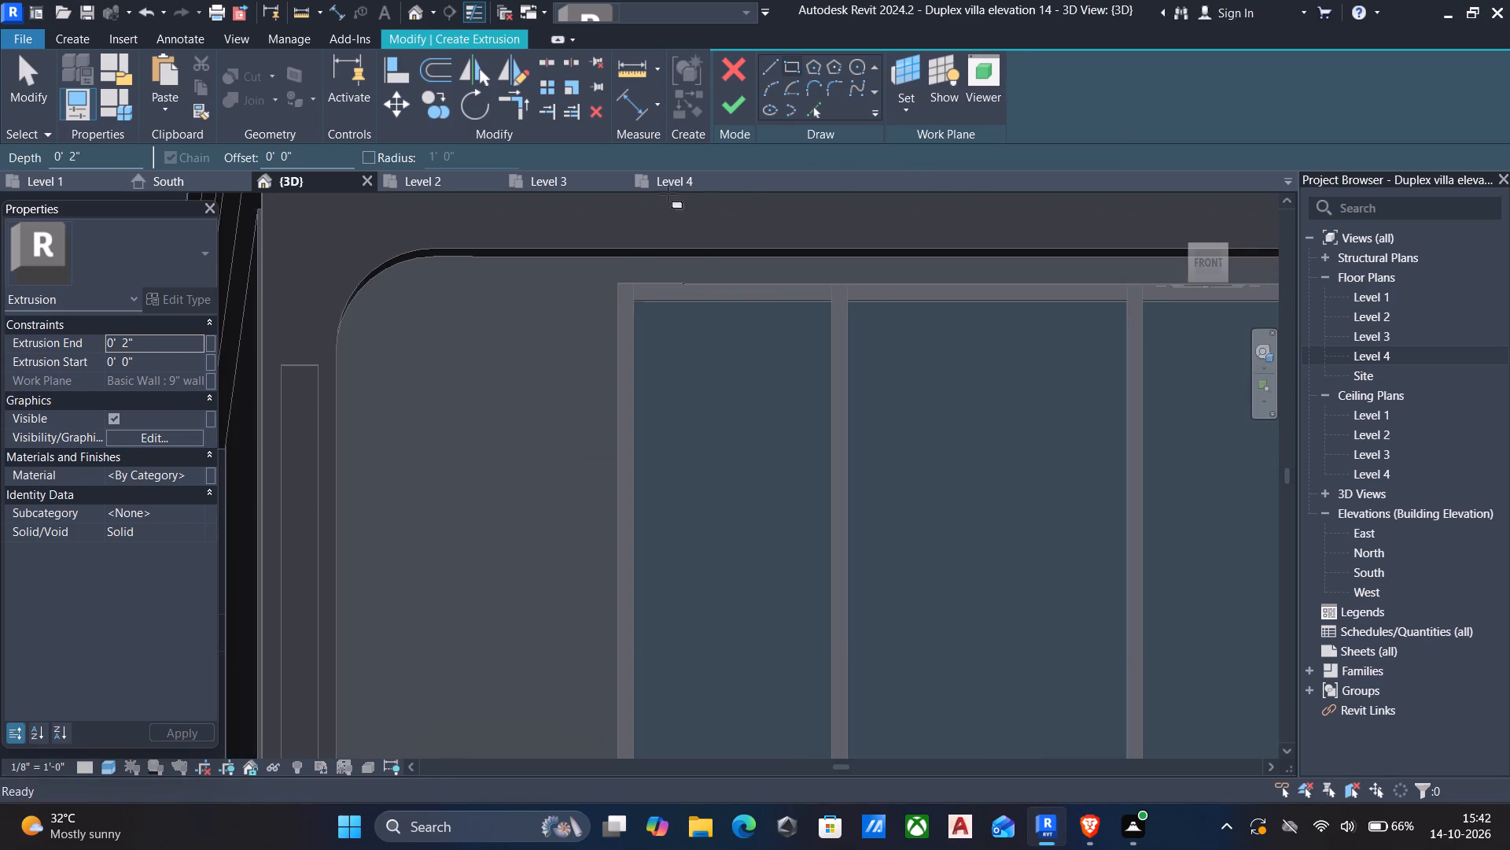
{"action": "left_click", "coordinate": [620, 285]}
{"action": "middle_click_drag", "start_coordinate": [676, 454], "coordinate": [593, 386]}
{"action": "scroll", "coordinate": [591, 386], "scroll_direction": "down", "scroll_amount": 2}
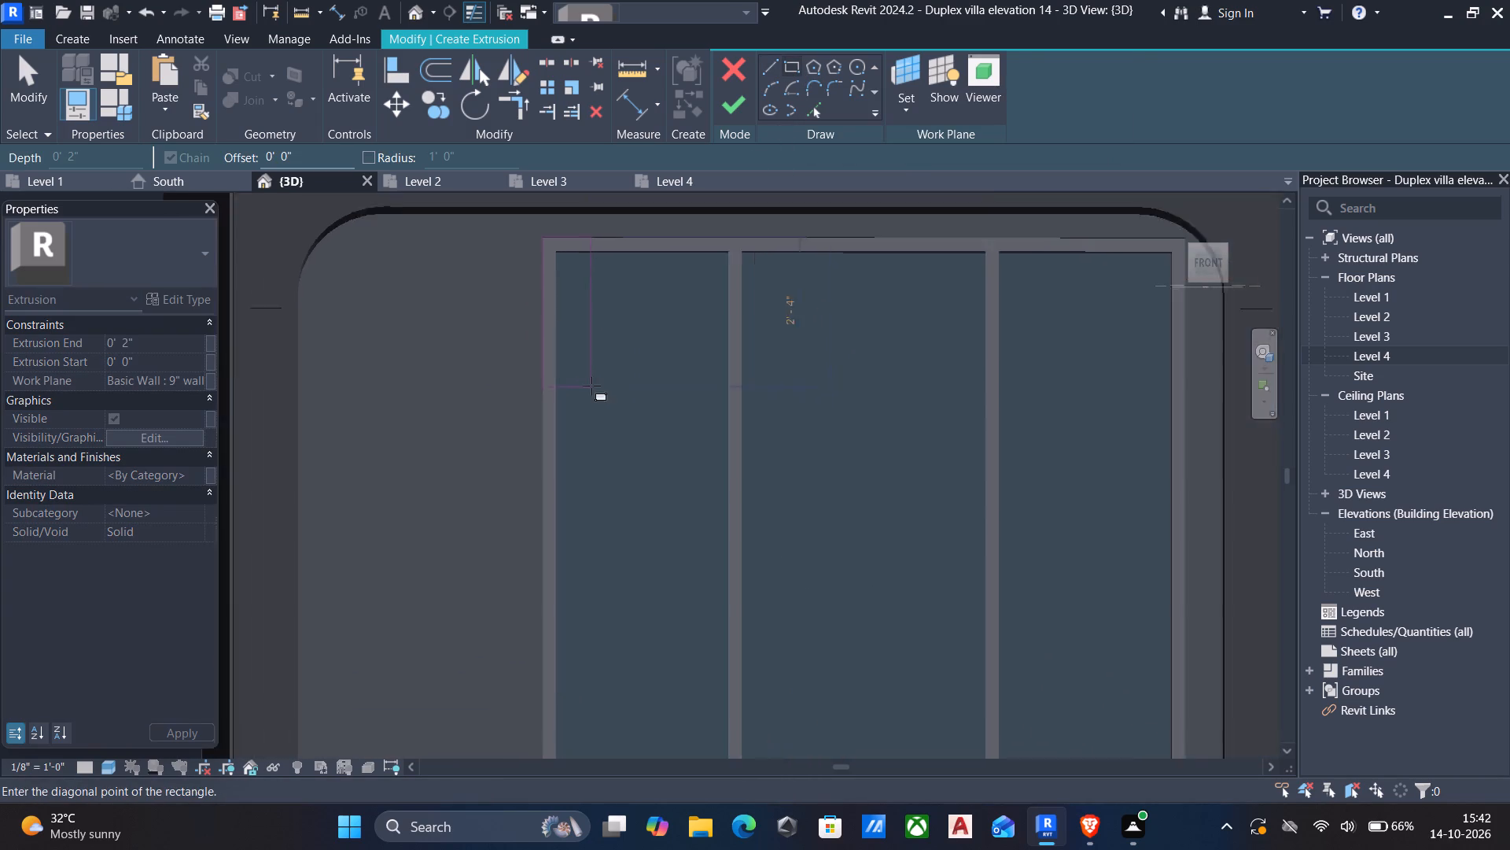
{"action": "scroll", "coordinate": [591, 386], "scroll_direction": "down", "scroll_amount": 2}
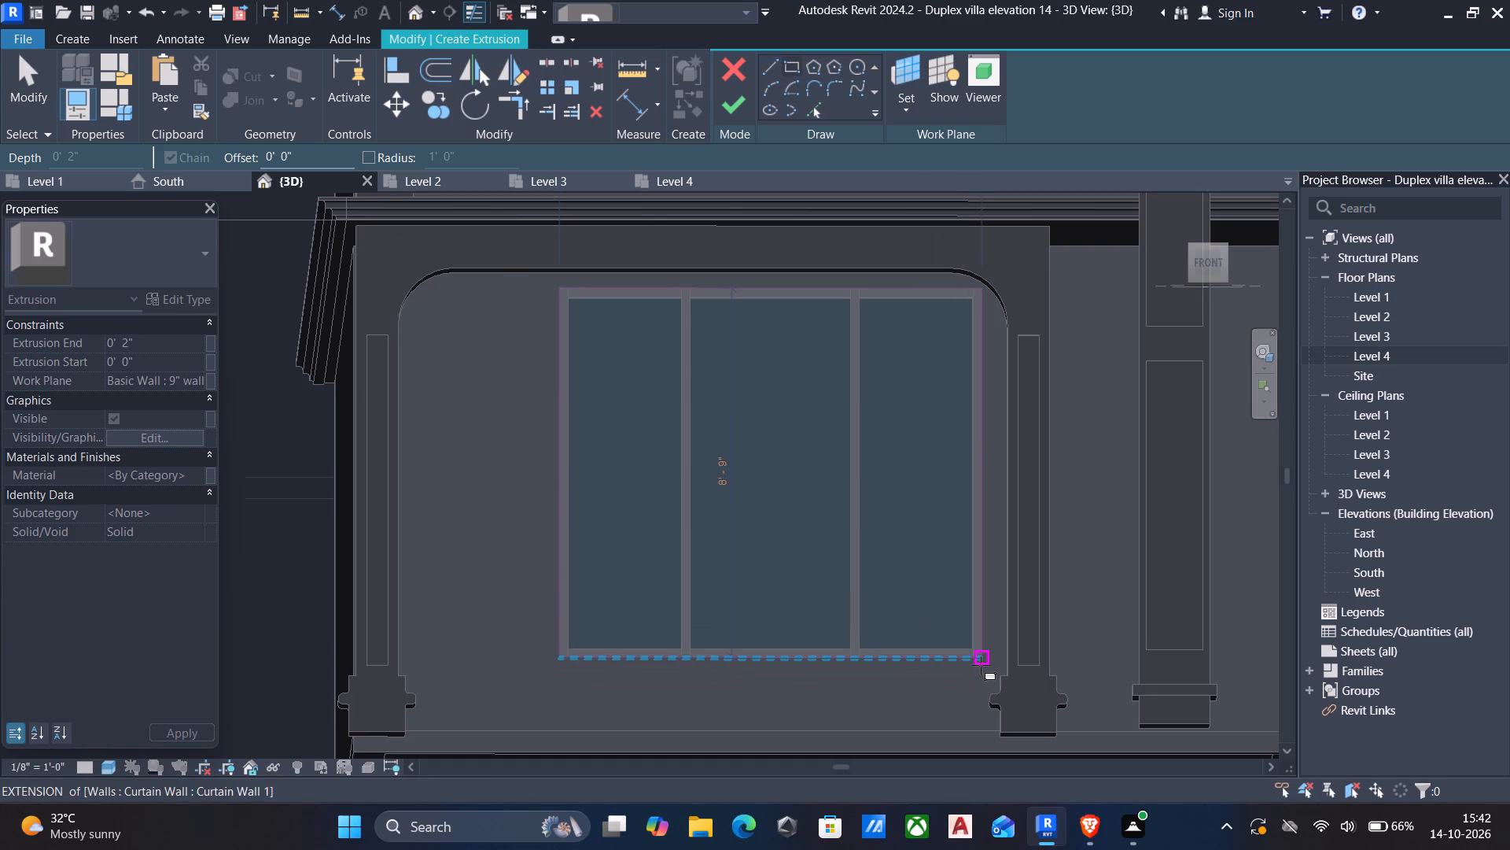
{"action": "left_click", "coordinate": [981, 664]}
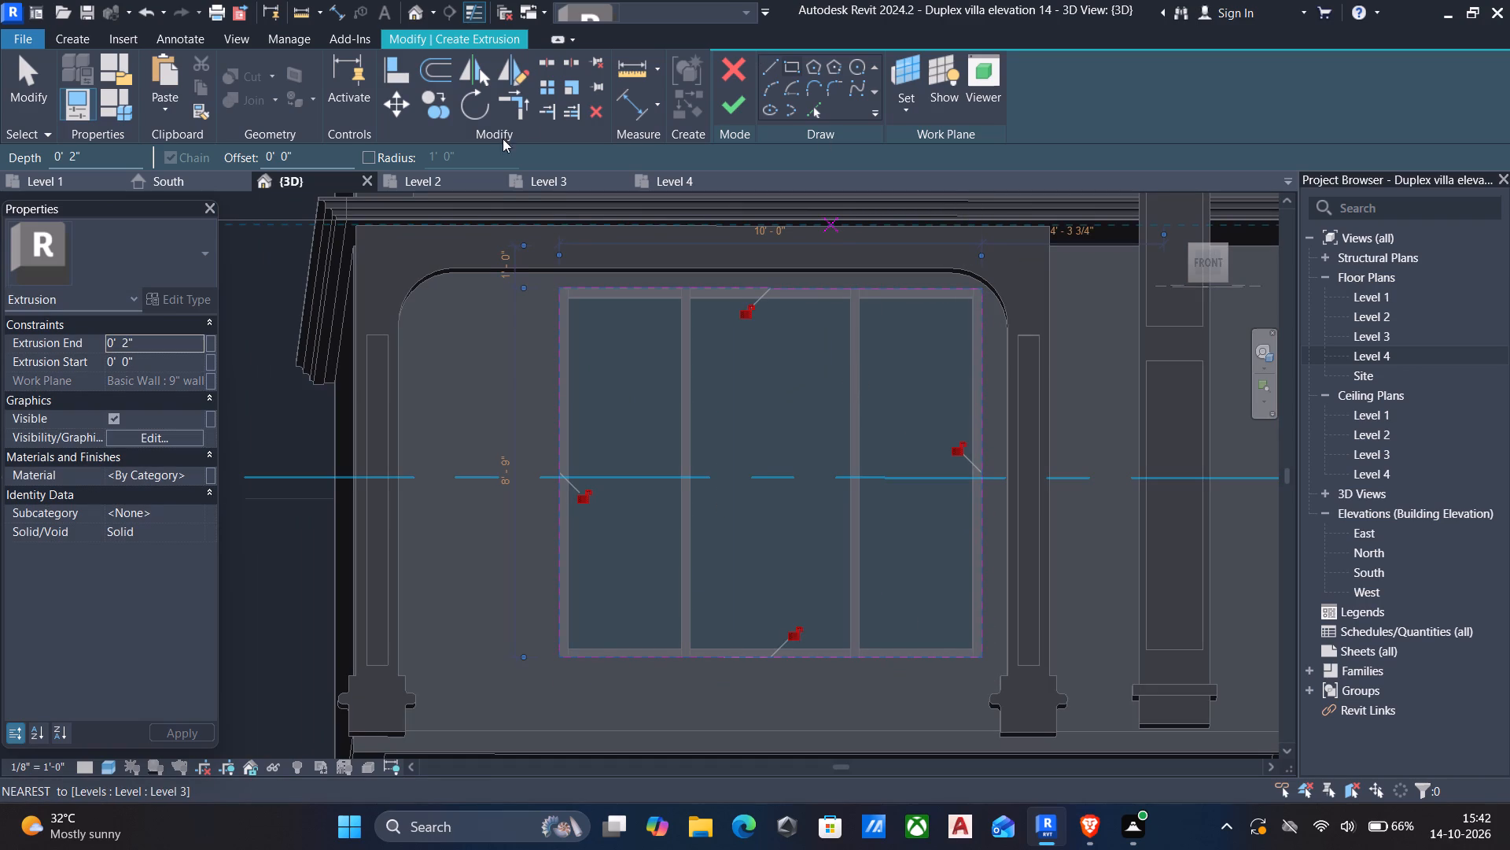
Add an outer rectangle offset 6" around the three-panel window and complete the 2" deep frame extrusion.
{"action": "left_click_drag", "start_coordinate": [317, 152], "coordinate": [37, 174]}
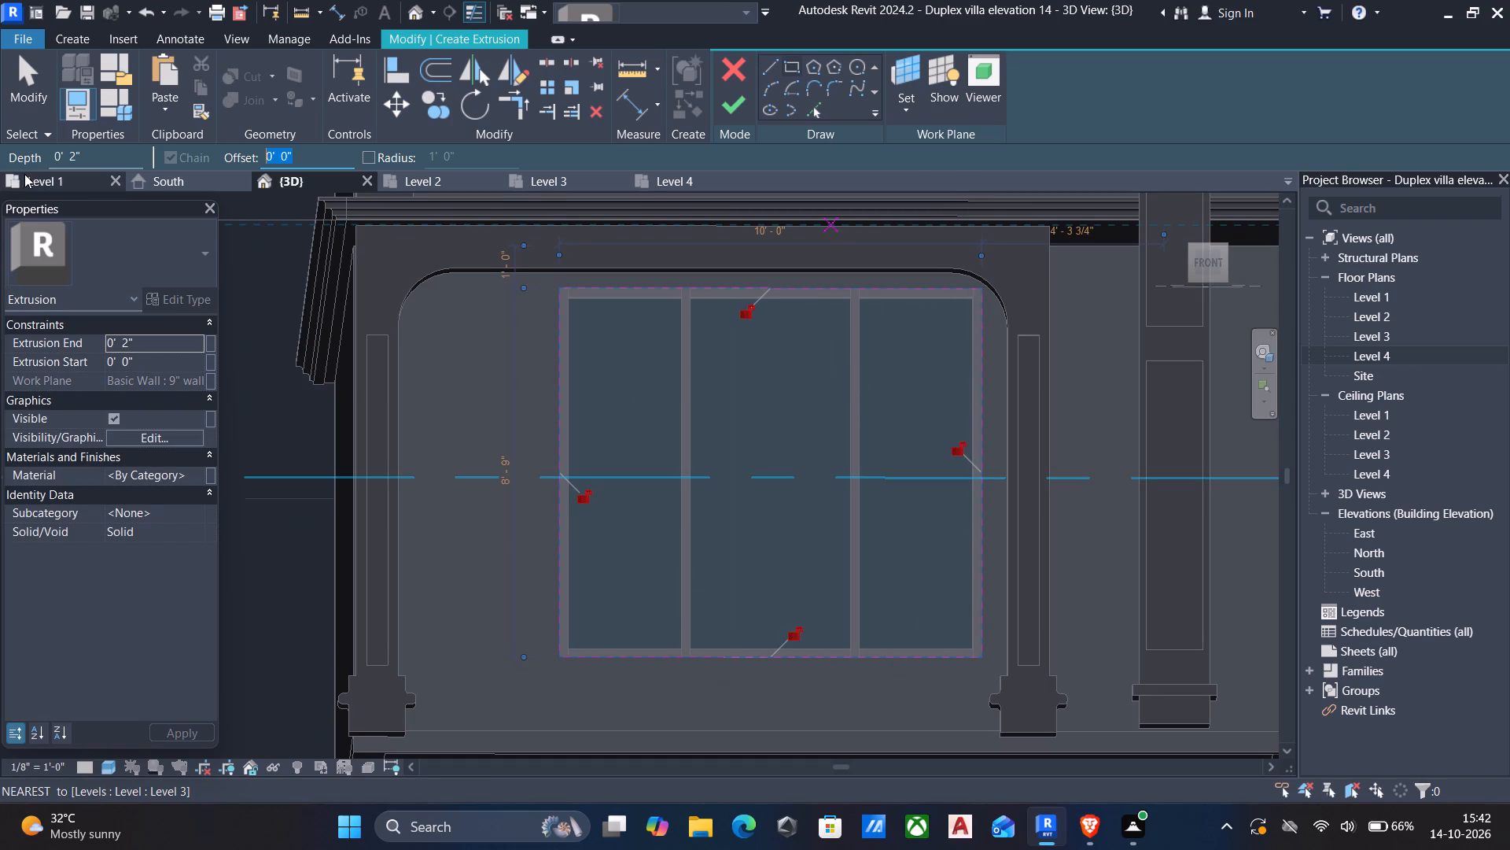
{"action": "type", "text": "6\""}
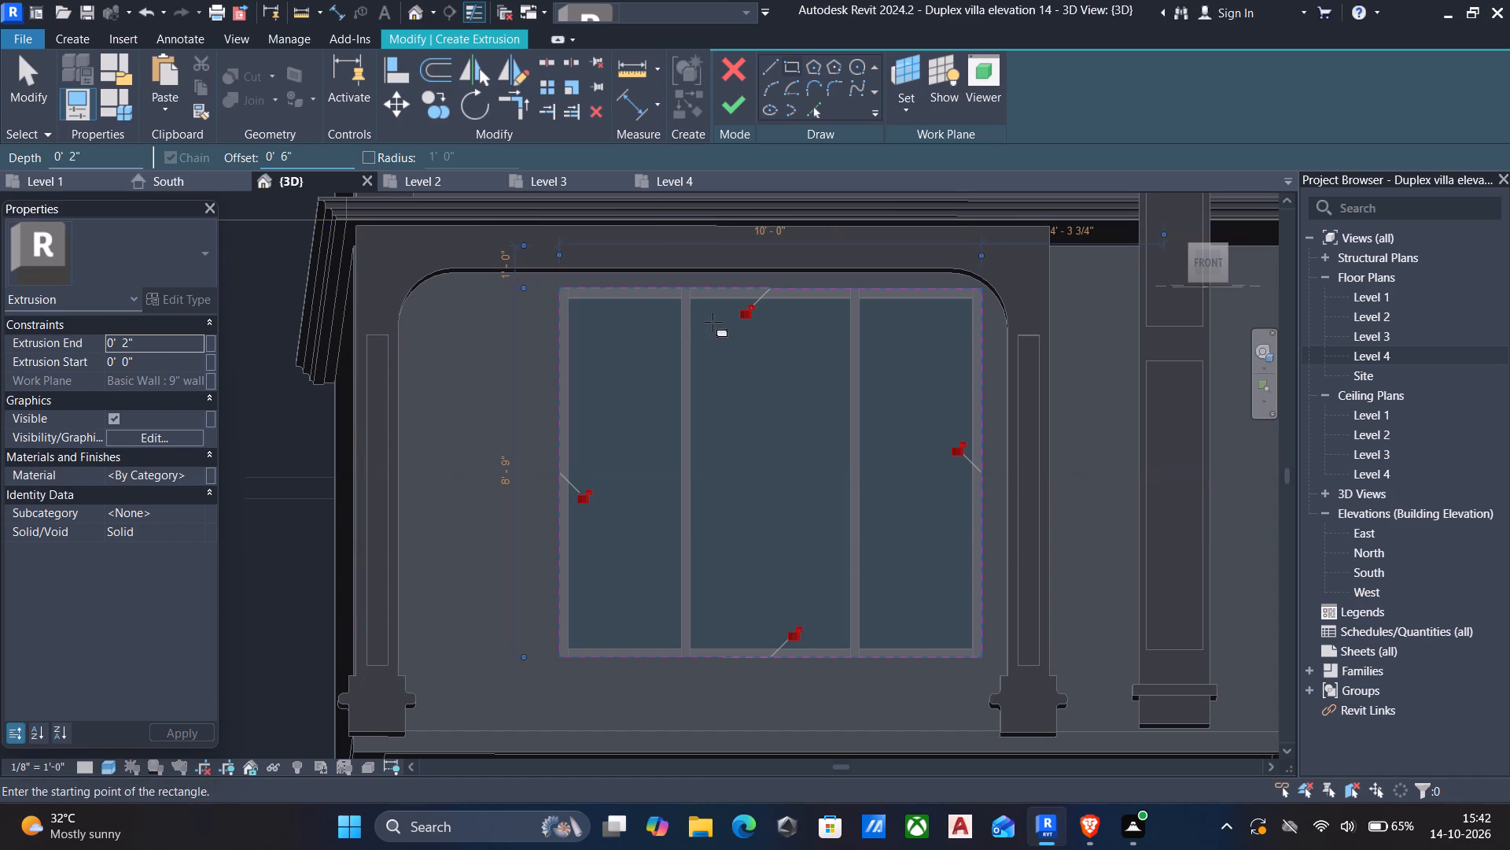
{"action": "left_click", "coordinate": [560, 290]}
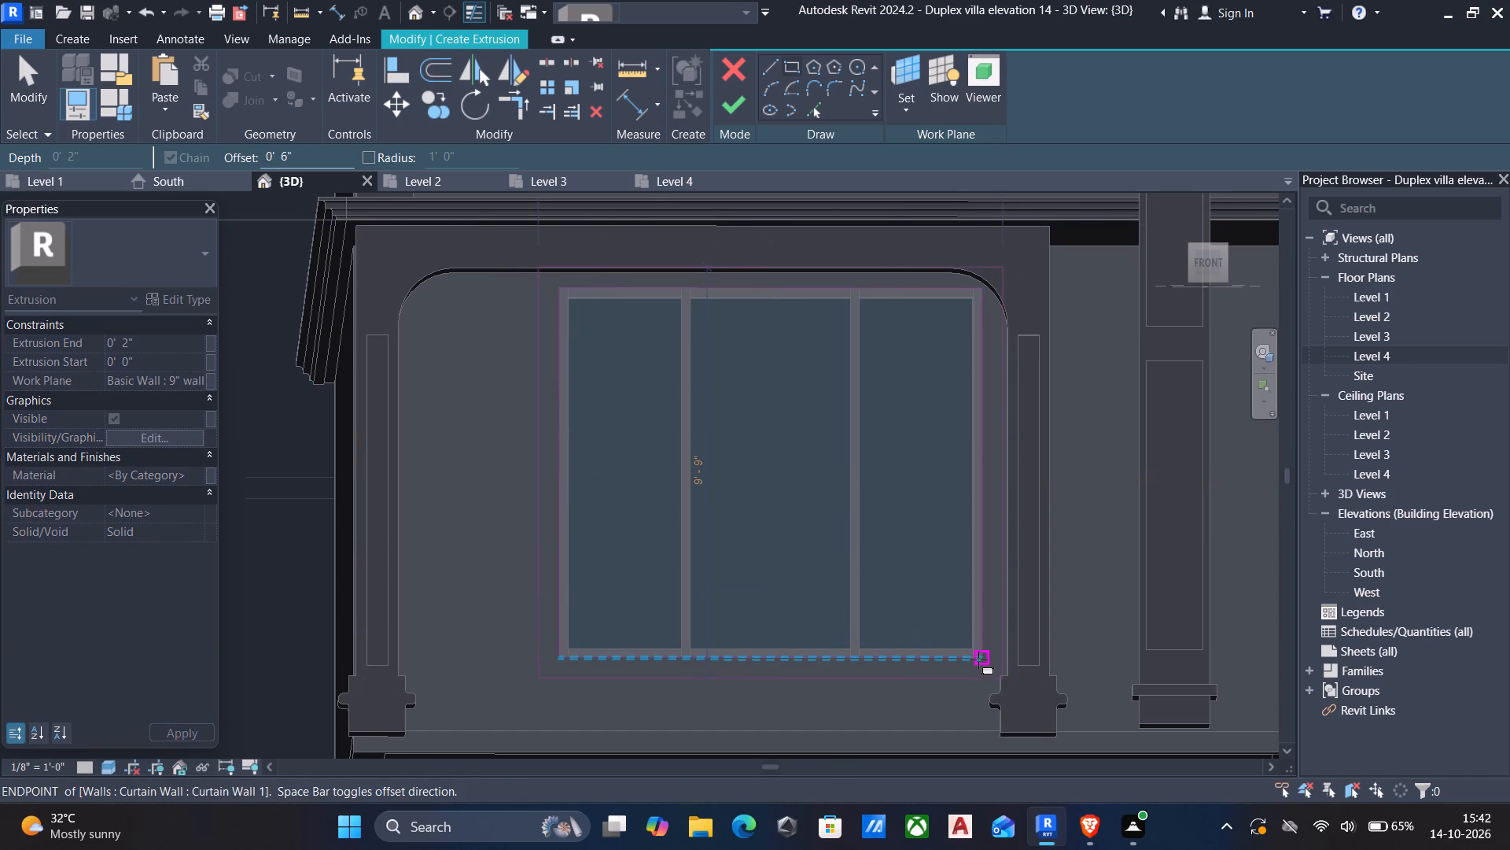
{"action": "left_click", "coordinate": [984, 661]}
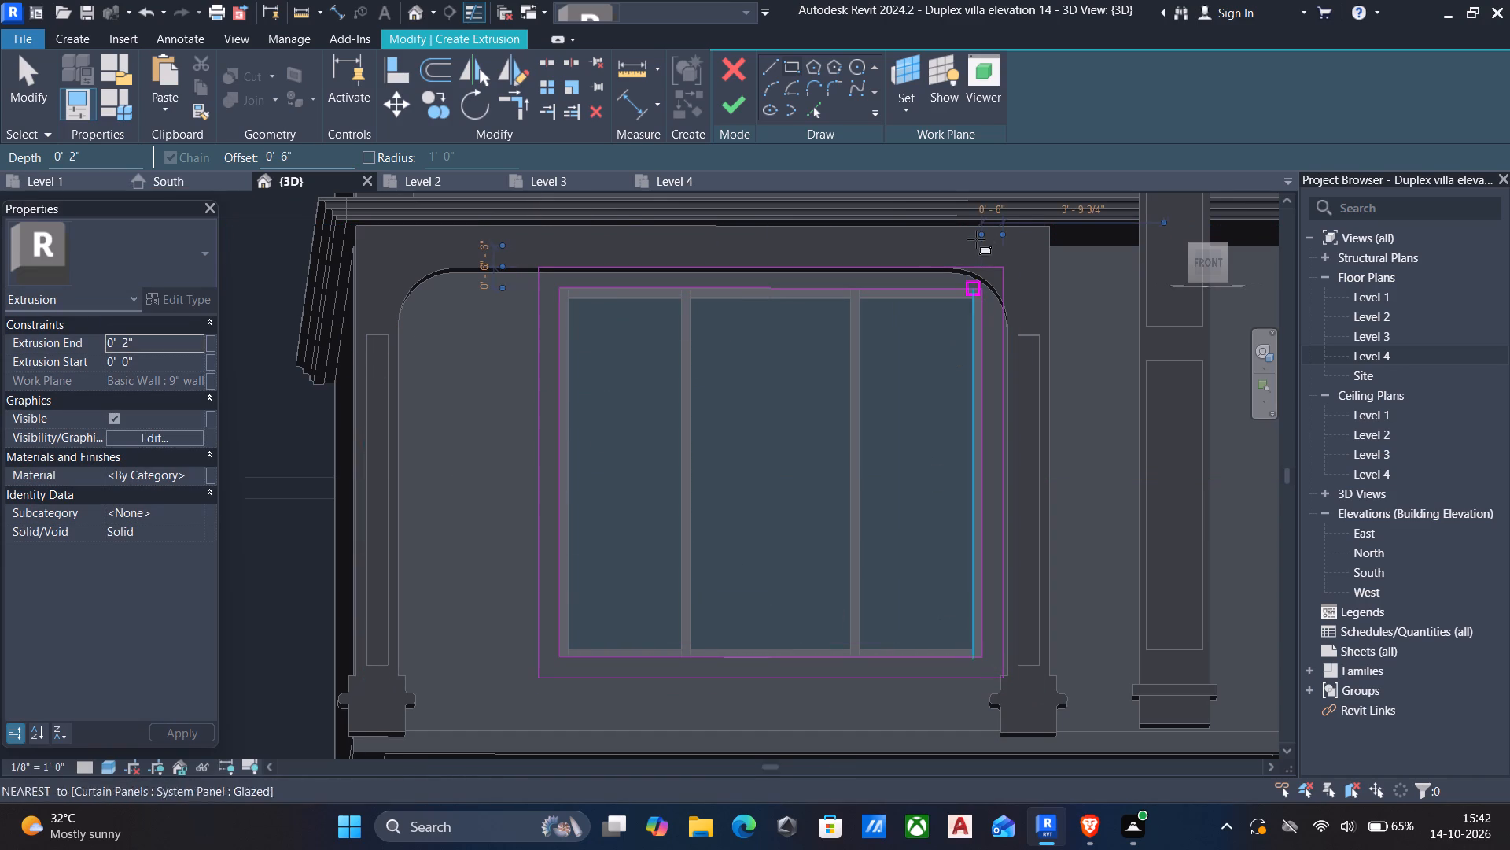
{"action": "left_click", "coordinate": [730, 109]}
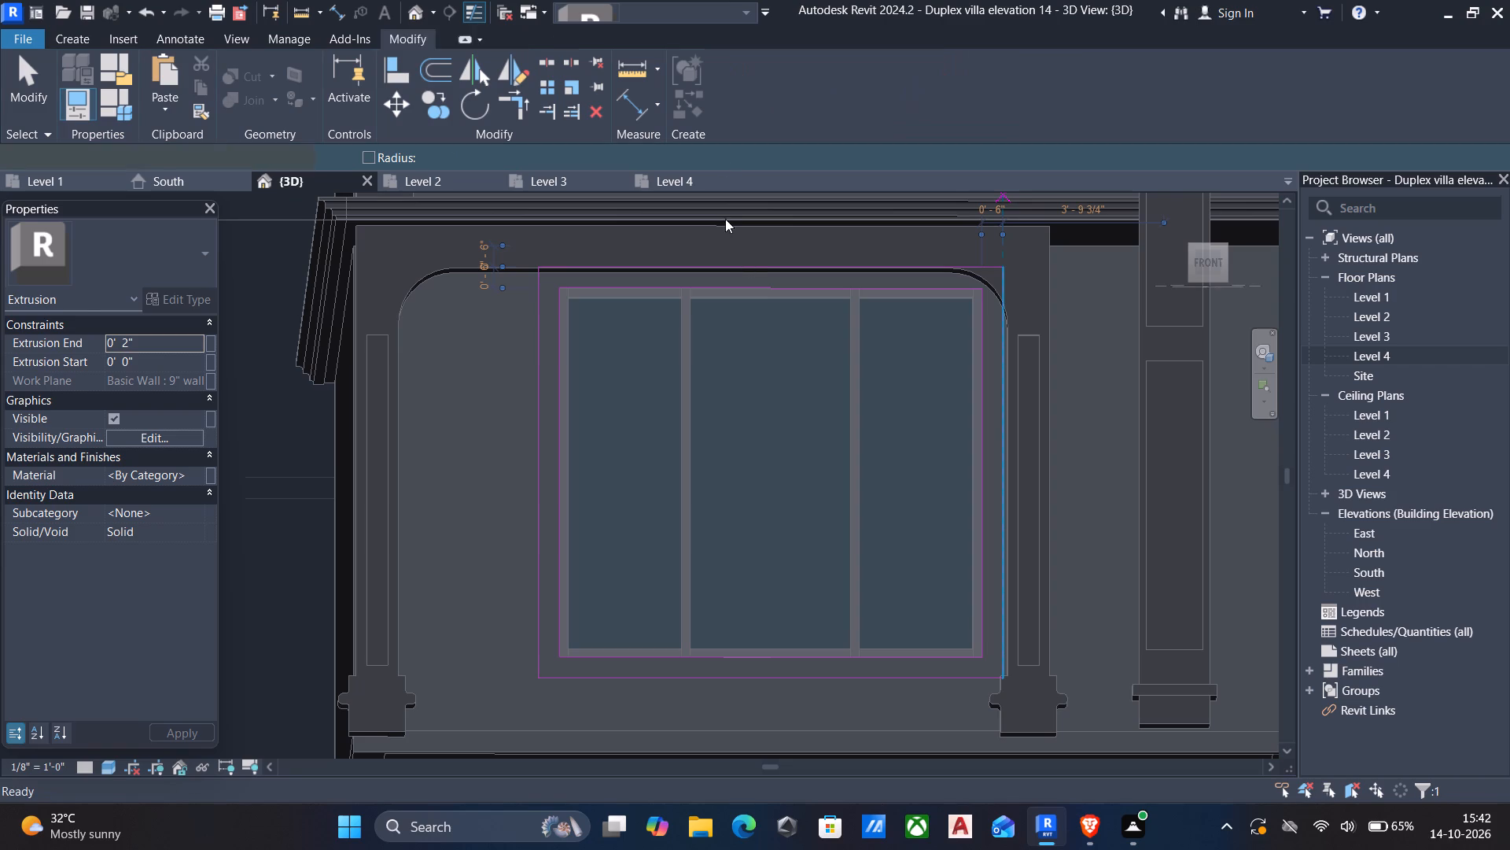
Start another solid extrusion on the ground-floor front wall face for the two-panel window.
{"action": "scroll", "coordinate": [830, 456], "scroll_direction": "down", "scroll_amount": 4}
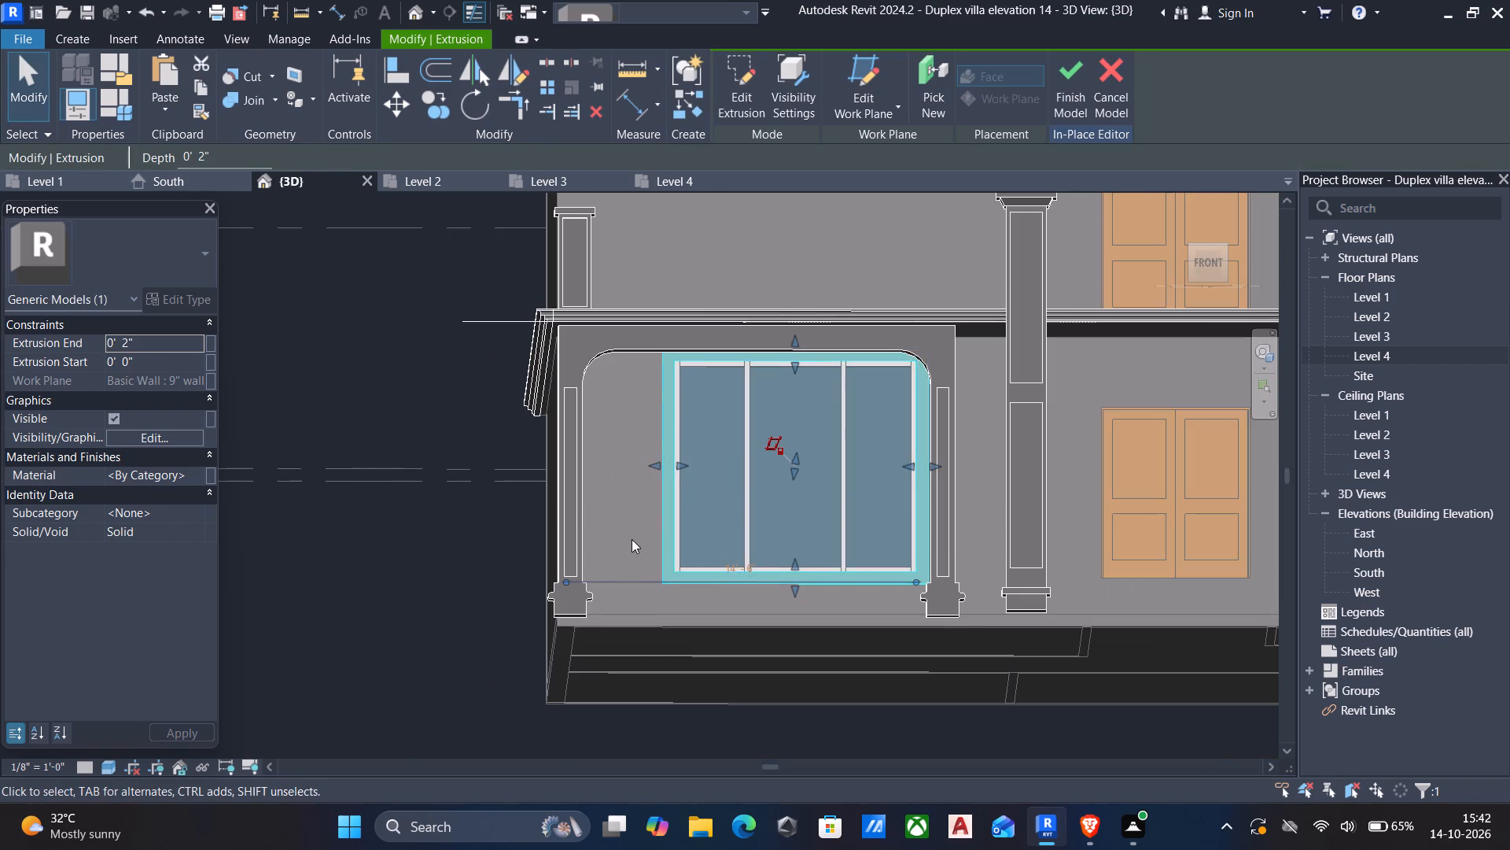
{"action": "scroll", "coordinate": [618, 537], "scroll_direction": "down", "scroll_amount": 6}
{"action": "middle_click_drag", "start_coordinate": [954, 582], "coordinate": [920, 577]}
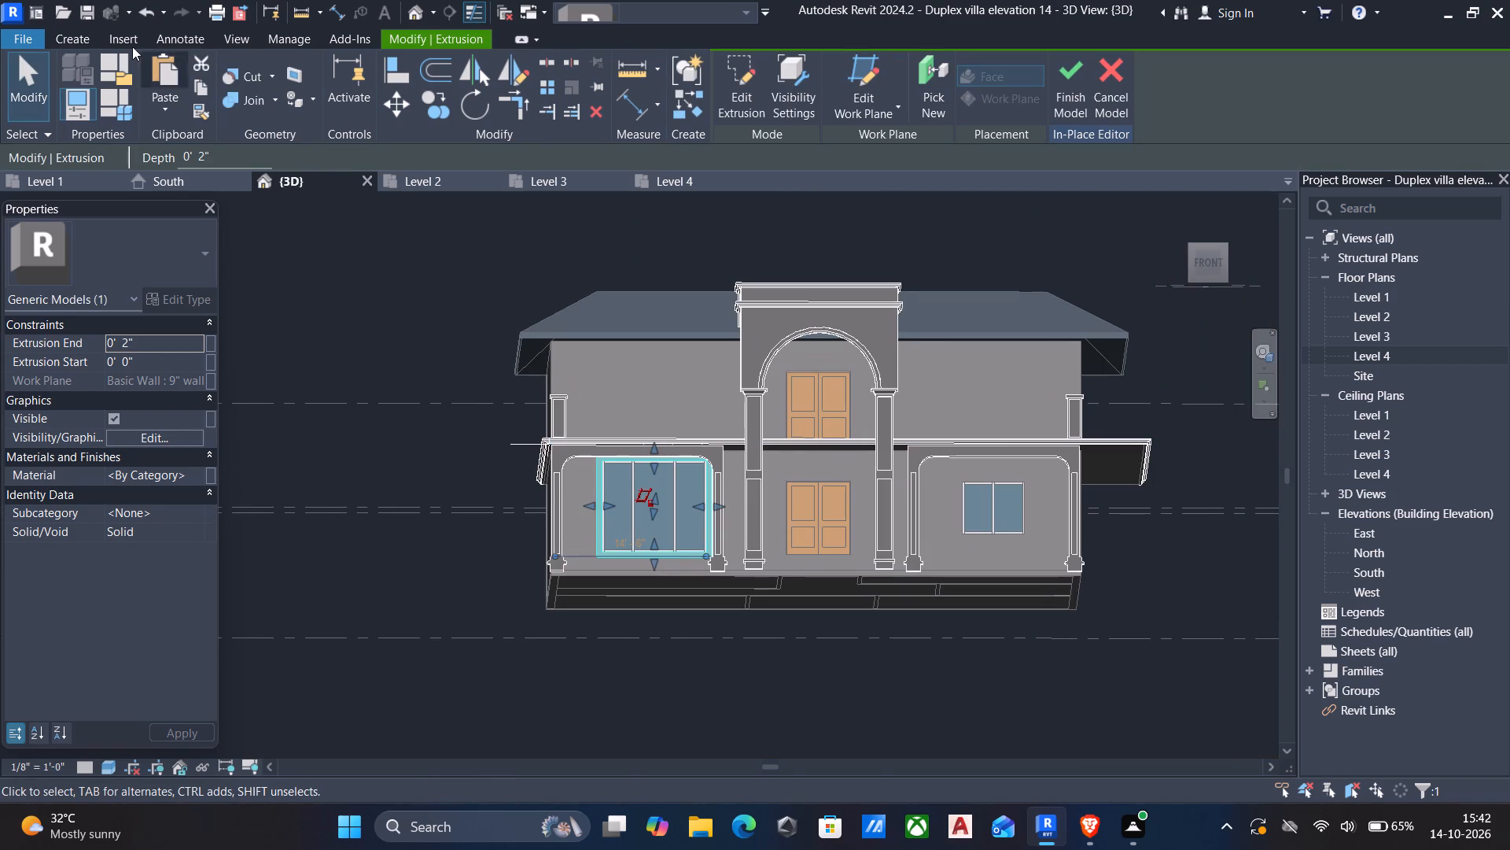
{"action": "left_click", "coordinate": [72, 35]}
{"action": "left_click", "coordinate": [172, 63]}
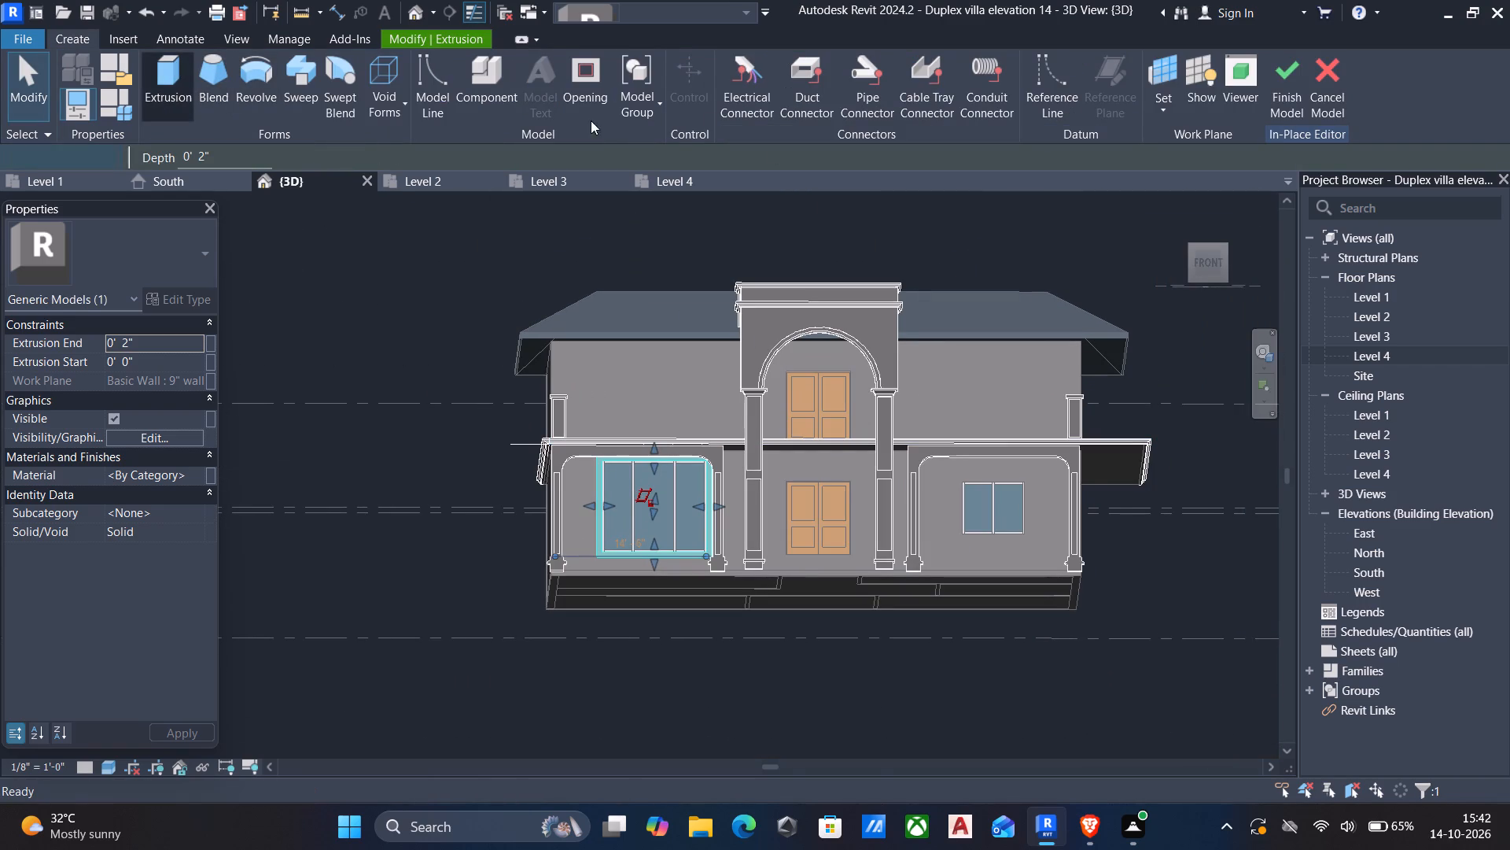
{"action": "left_click", "coordinate": [893, 104]}
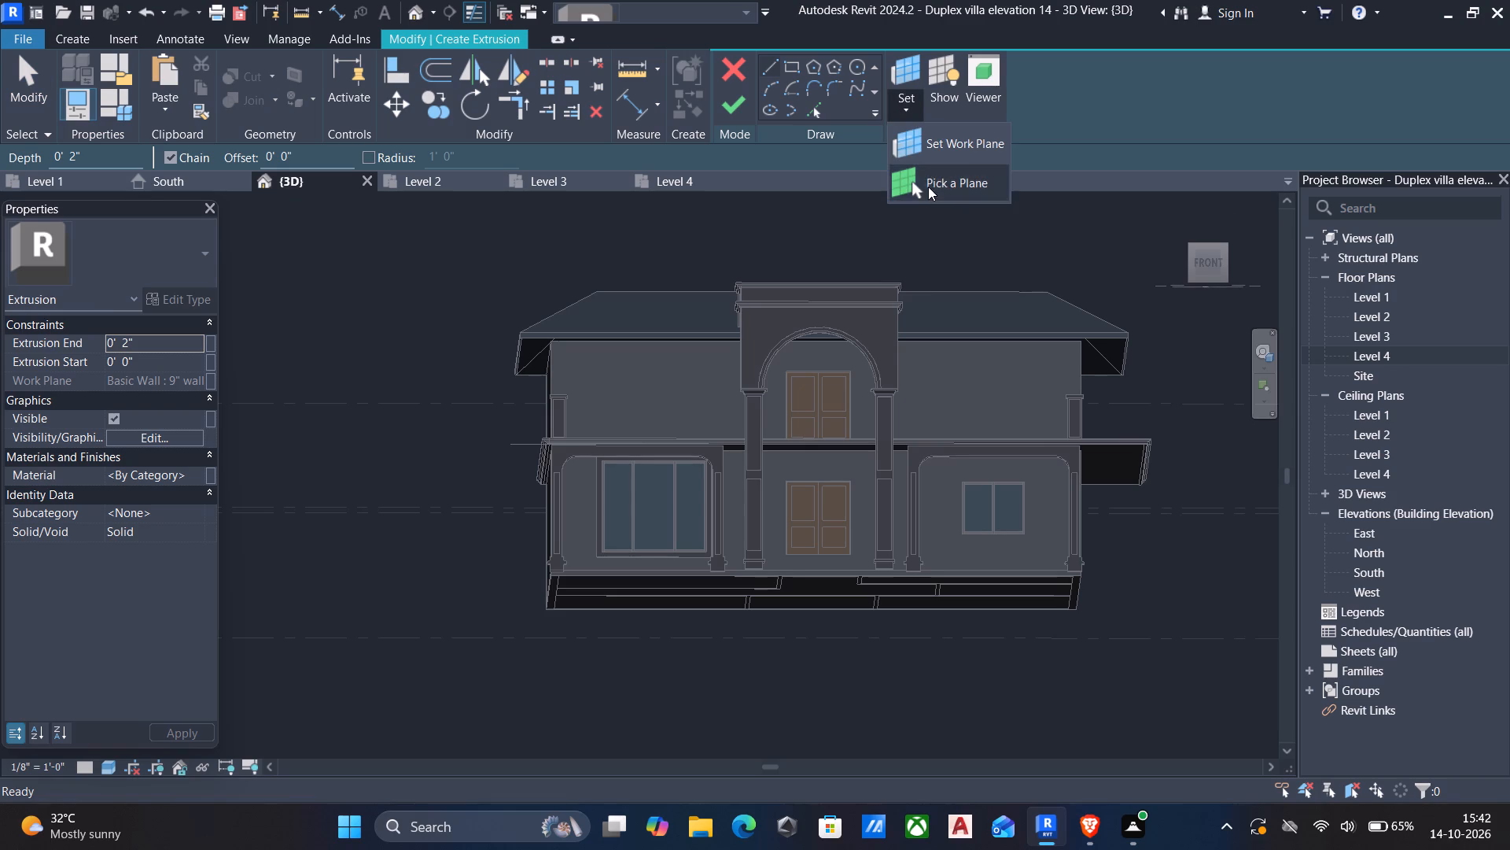
{"action": "left_click", "coordinate": [927, 187]}
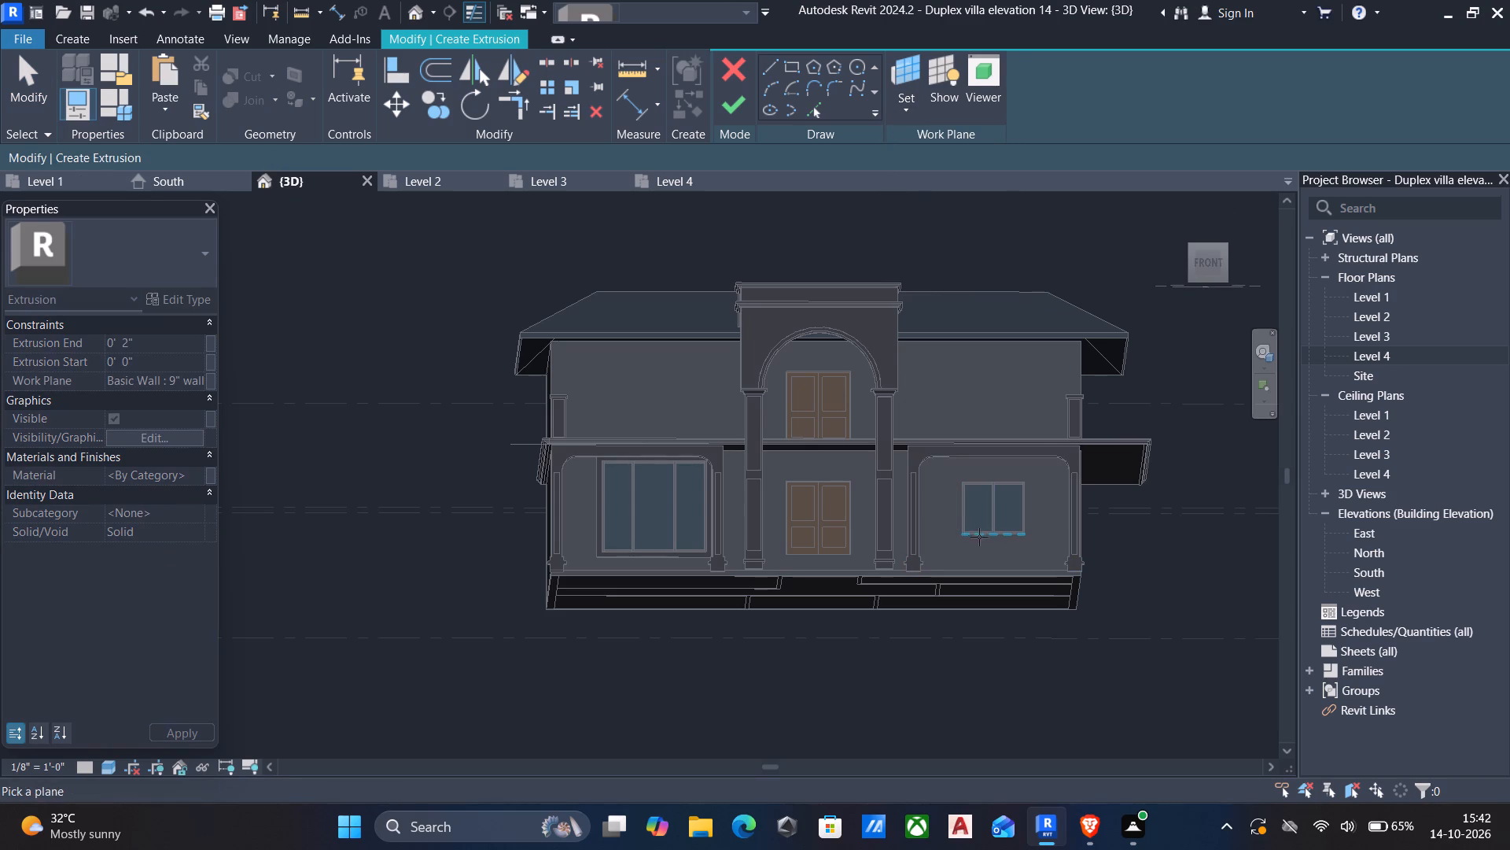
{"action": "middle_click_drag", "start_coordinate": [956, 517], "coordinate": [963, 517], "text": "shift"}
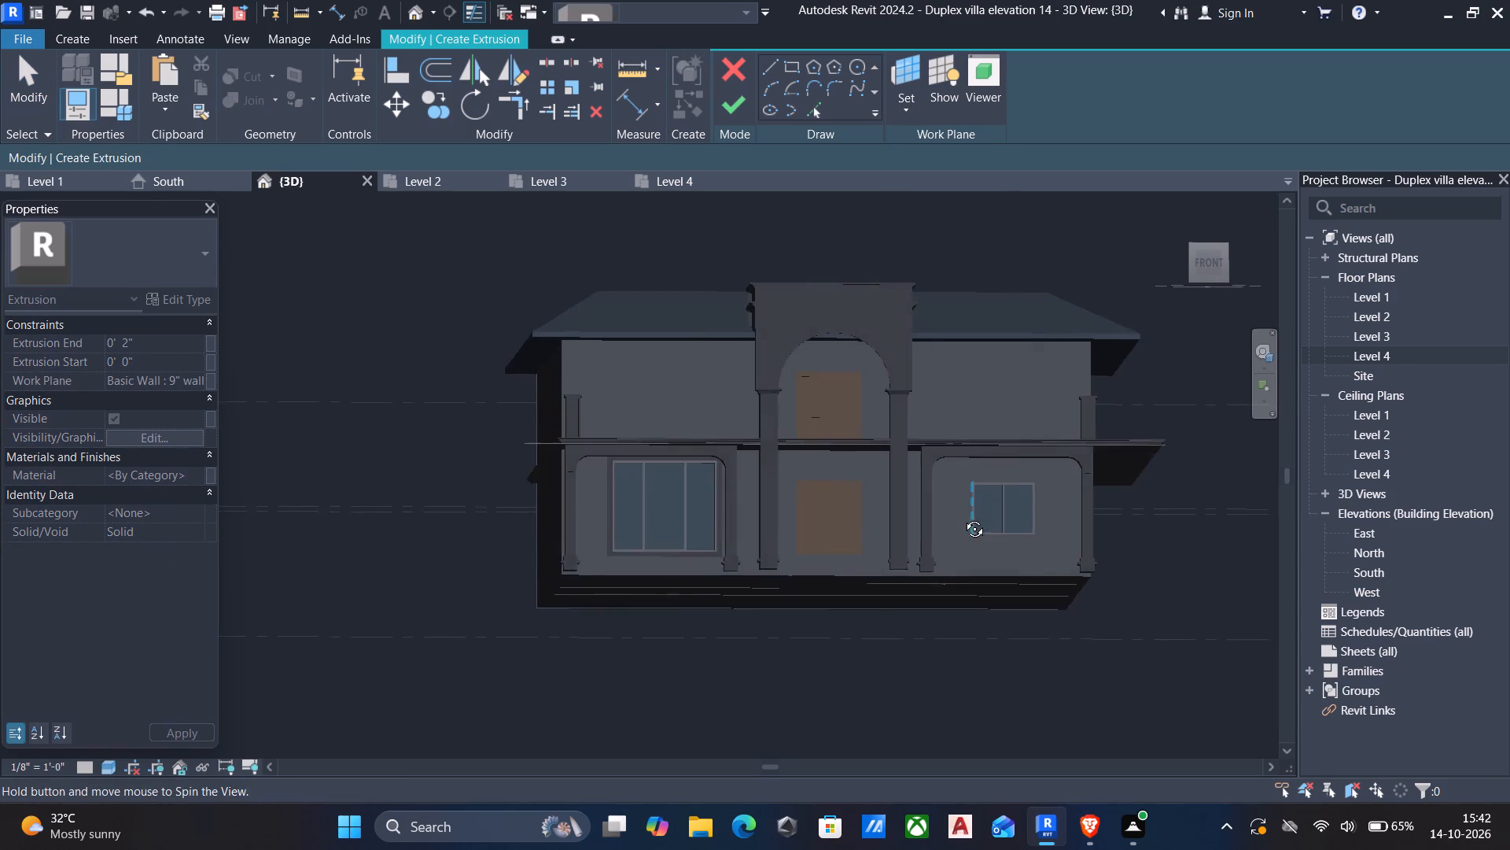
{"action": "middle_click_drag", "start_coordinate": [963, 517], "coordinate": [945, 549], "text": "shift"}
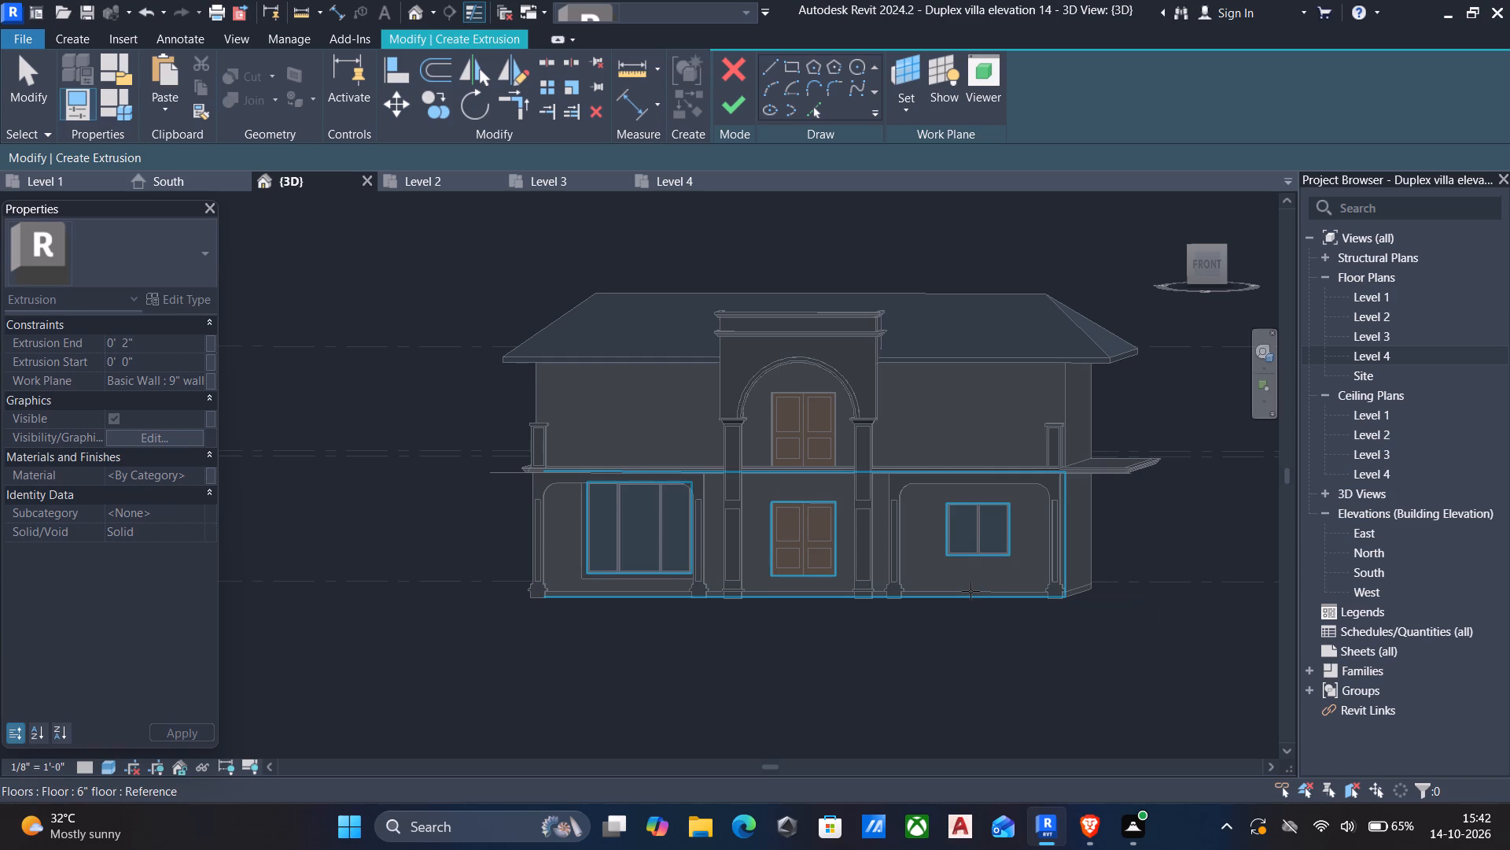
{"action": "left_click", "coordinate": [970, 591]}
Sketch the inner rectangle, 6'-0" by 5'-0", along the outer edges of the two-panel ground-floor window.
{"action": "left_click", "coordinate": [792, 68]}
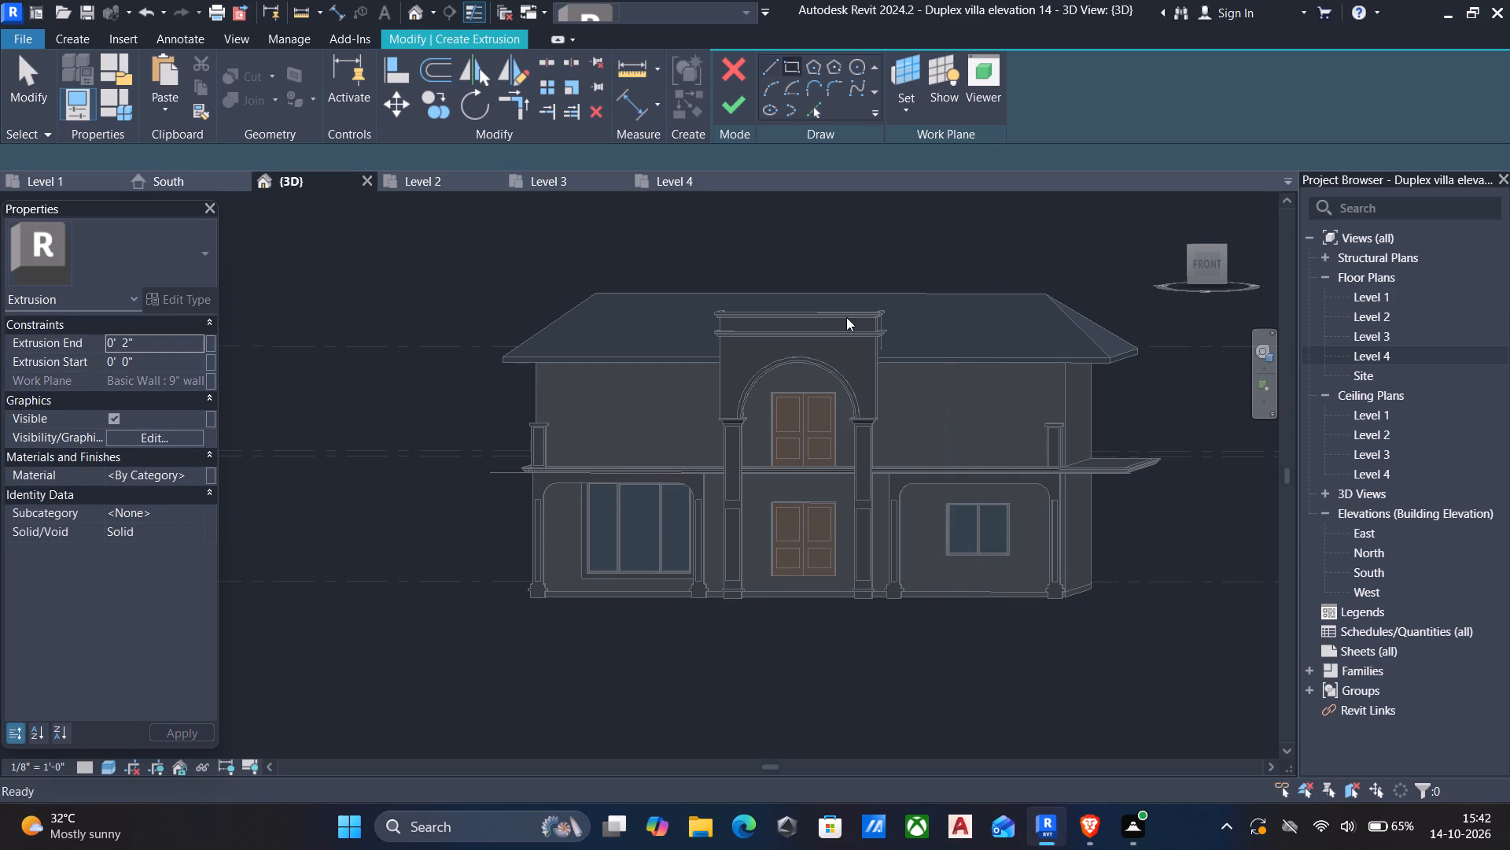
{"action": "scroll", "coordinate": [978, 529], "scroll_direction": "up", "scroll_amount": 10}
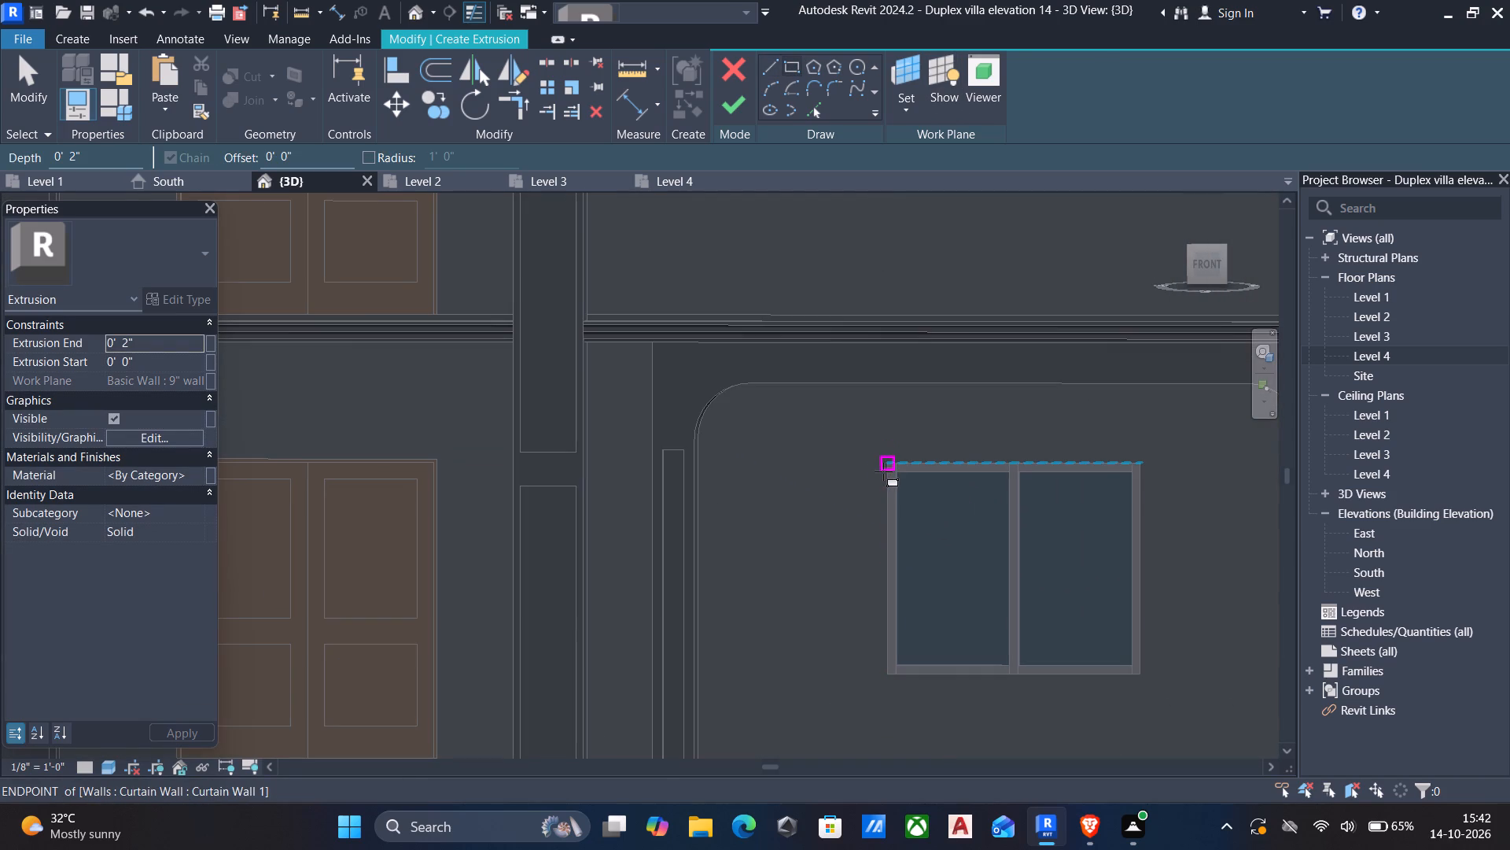
{"action": "left_click", "coordinate": [883, 462]}
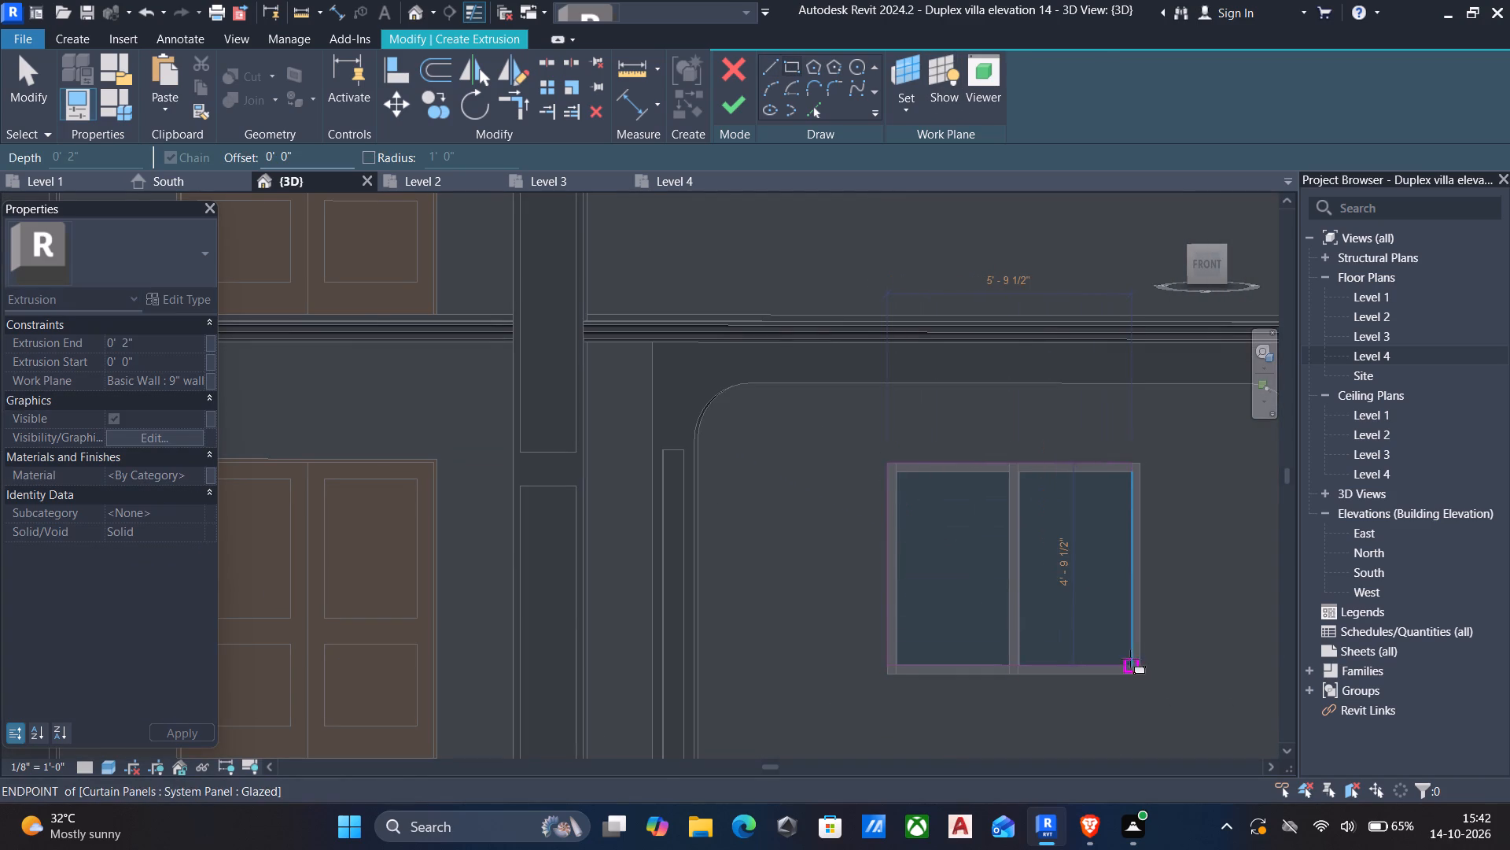
{"action": "scroll", "coordinate": [1147, 688], "scroll_direction": "up", "scroll_amount": 4}
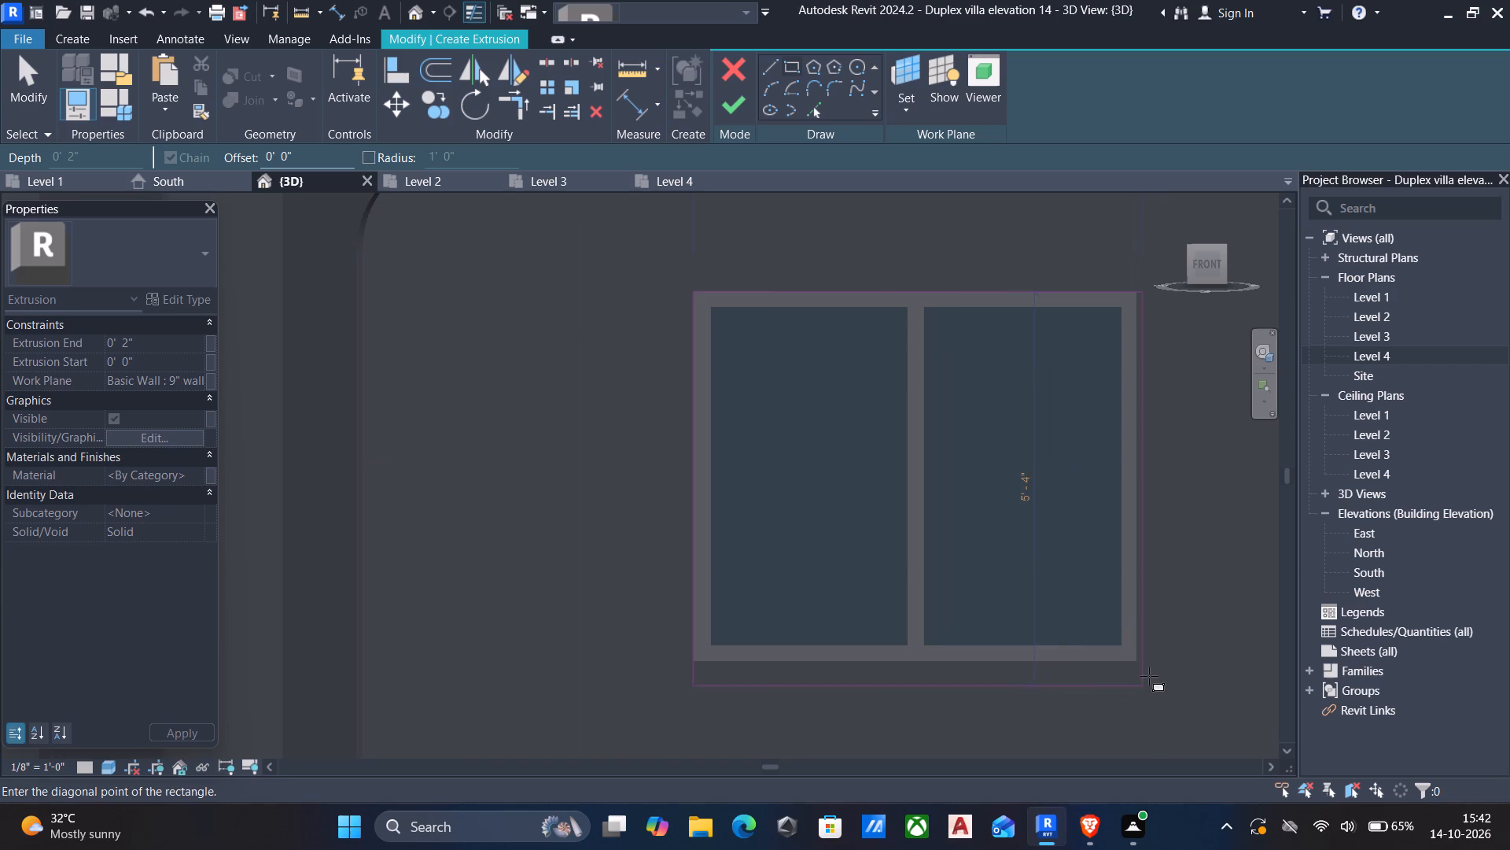
{"action": "left_click", "coordinate": [1142, 669]}
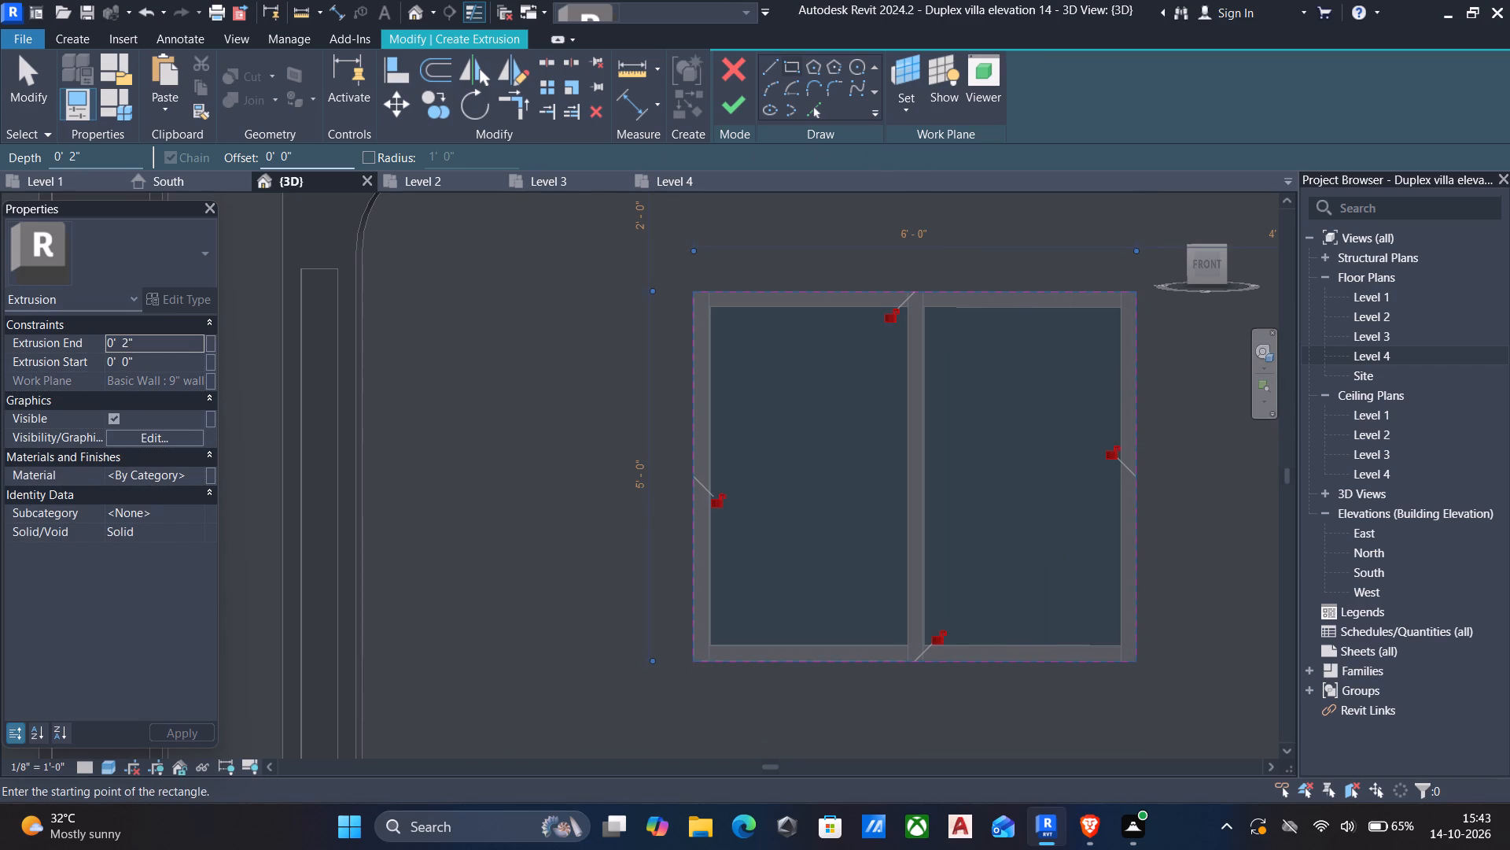
Add an outer rectangle offset 6" around the two-panel window and complete the 2" deep frame extrusion.
{"action": "left_click_drag", "start_coordinate": [337, 160], "coordinate": [0, 166]}
{"action": "key", "text": "6"}
{"action": "key", "text": "shift+quotedbl"}
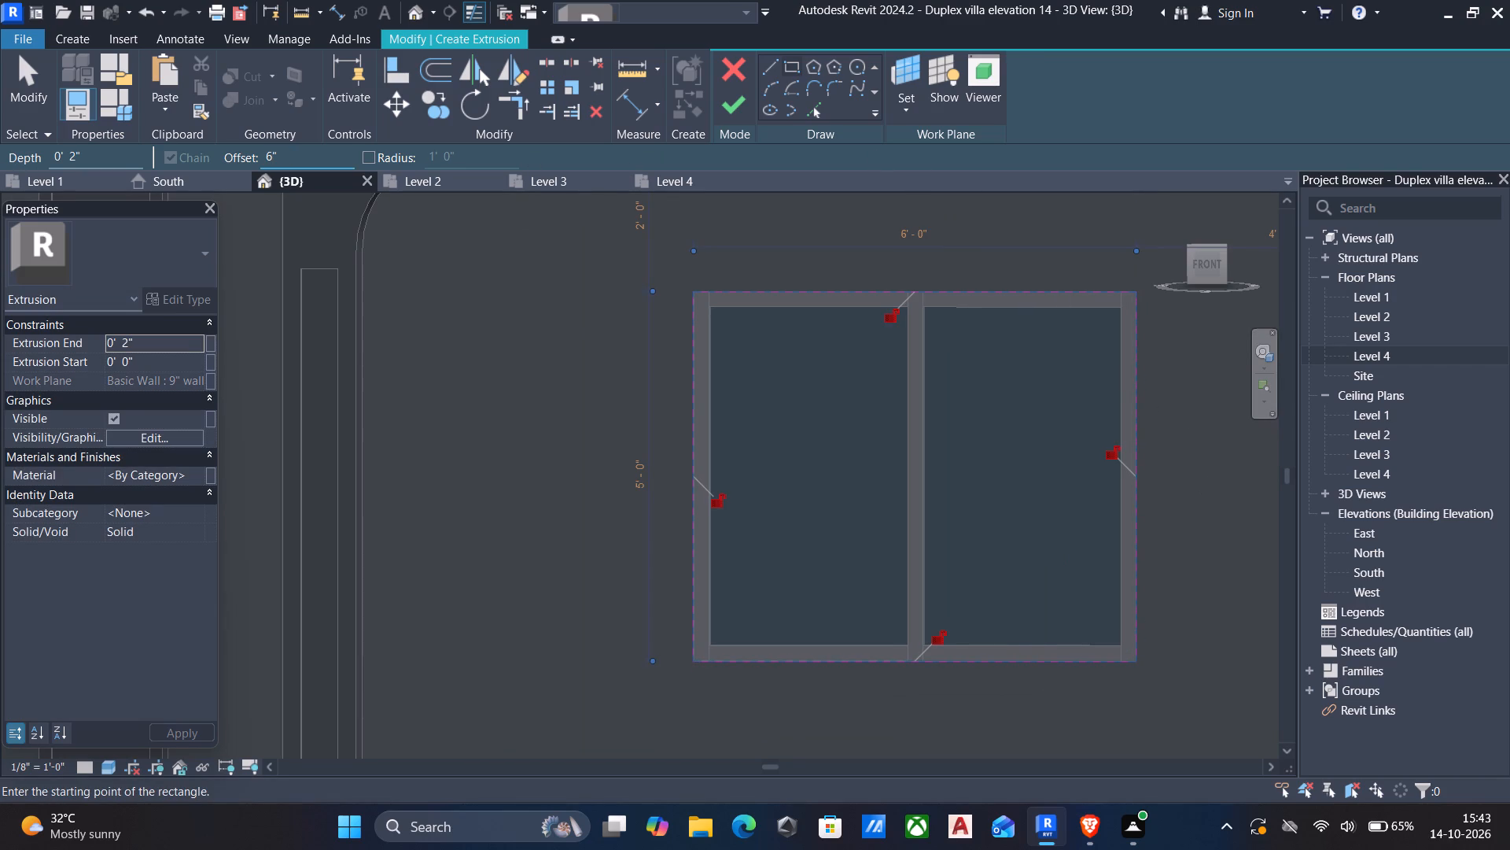
{"action": "left_click", "coordinate": [698, 290]}
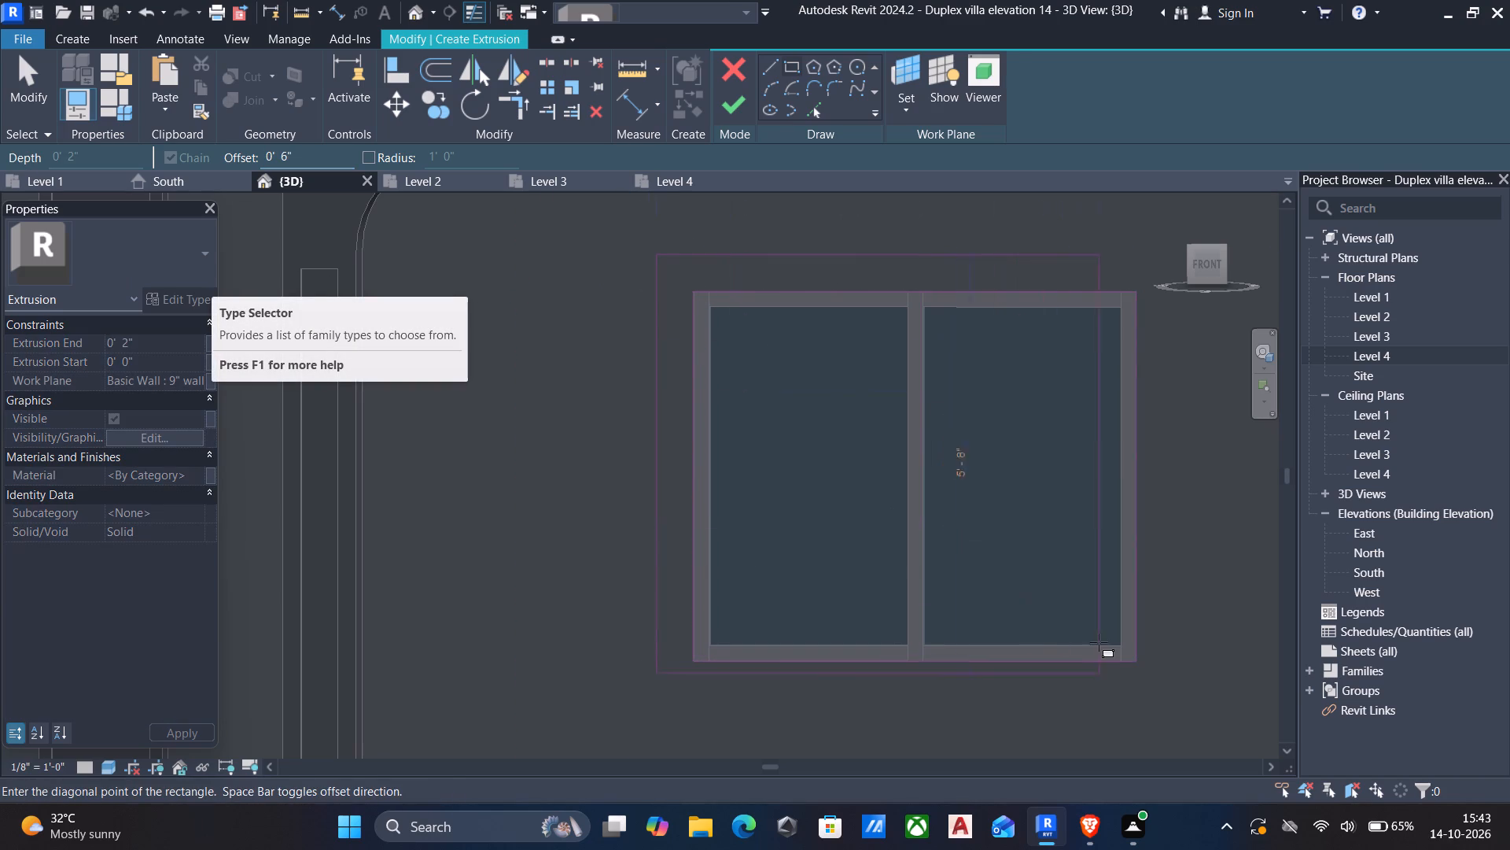
{"action": "left_click", "coordinate": [1135, 667]}
{"action": "scroll", "coordinate": [1057, 507], "scroll_direction": "down", "scroll_amount": 4}
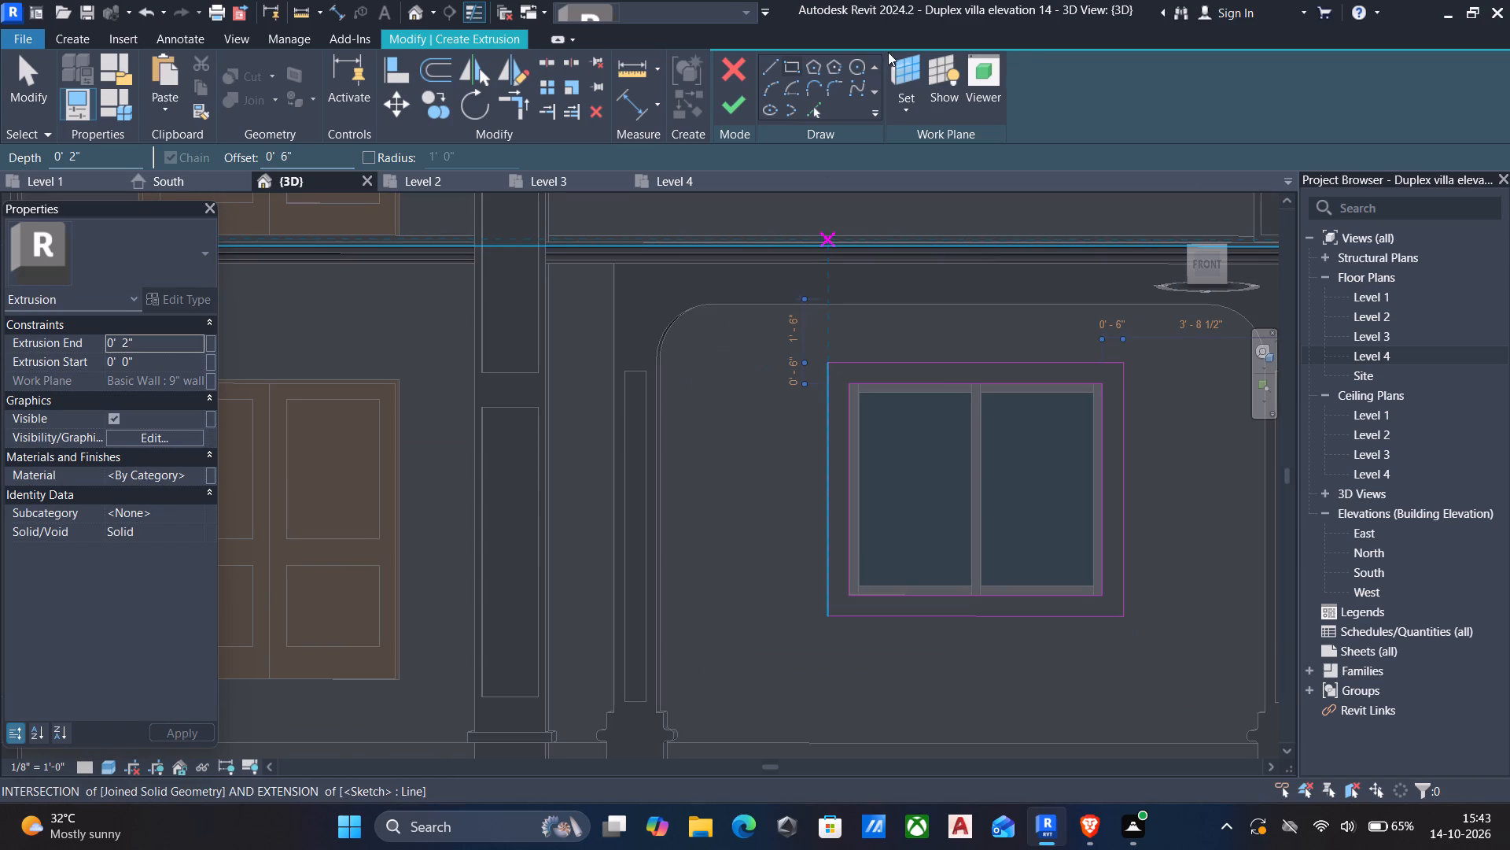
{"action": "left_click", "coordinate": [731, 103]}
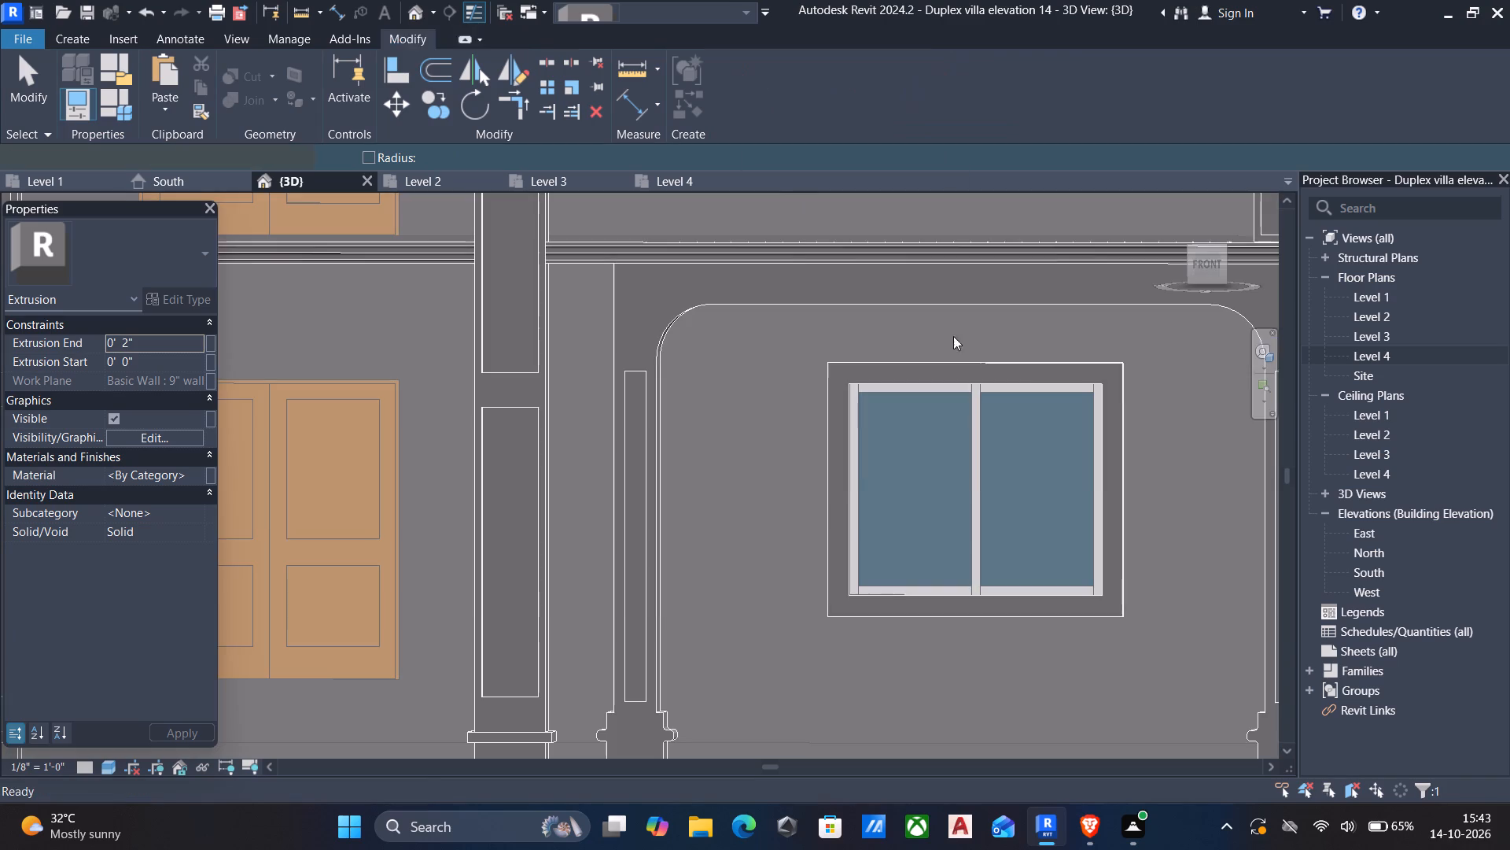
Set the extrusion end of the two-panel ground-floor window's frame to 1'.
{"action": "scroll", "coordinate": [1162, 524], "scroll_direction": "down", "scroll_amount": 3}
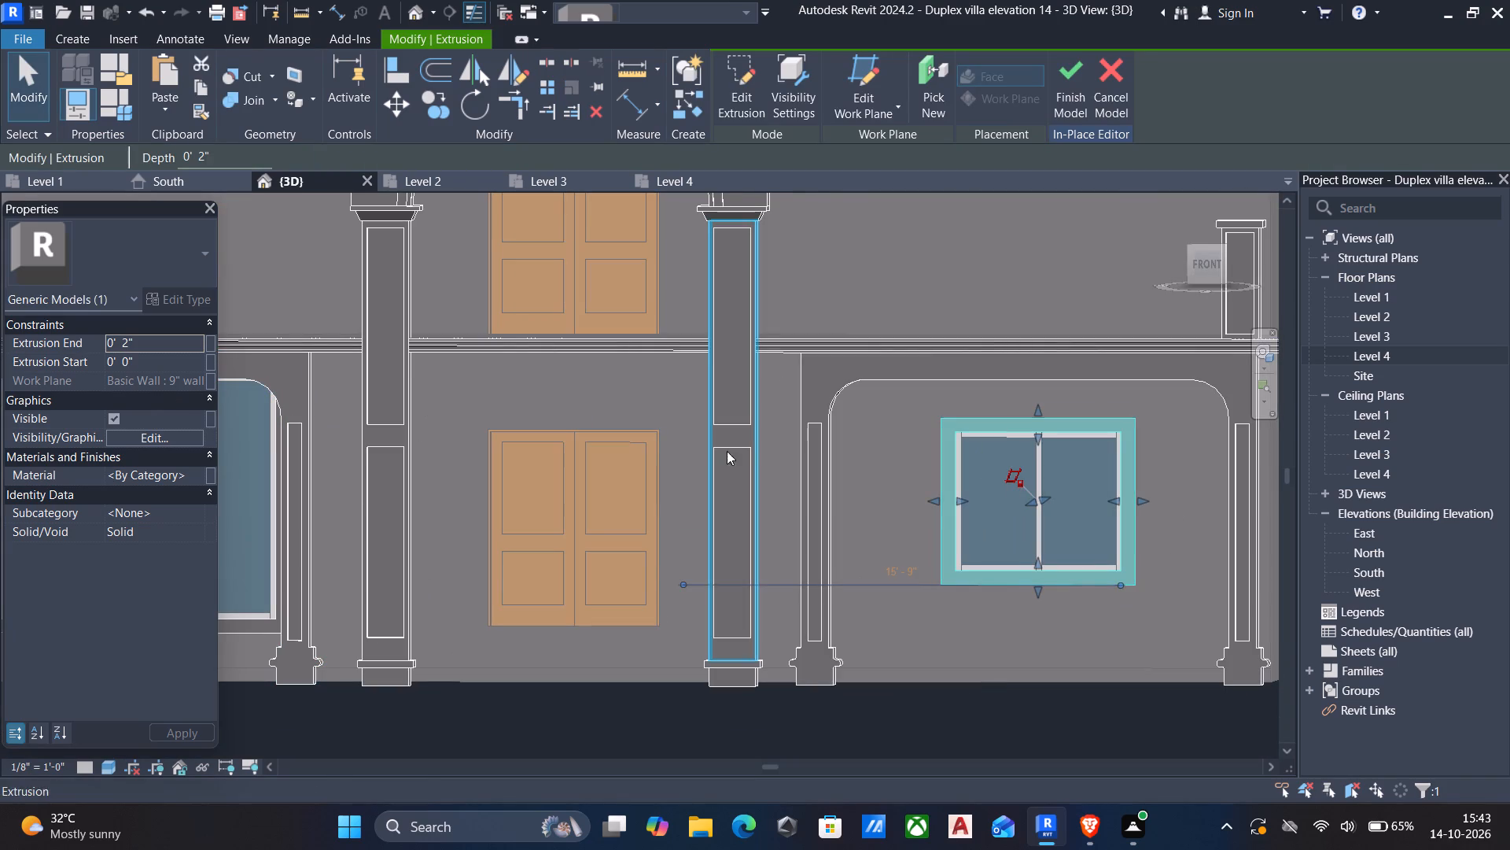
{"action": "left_click", "coordinate": [163, 343]}
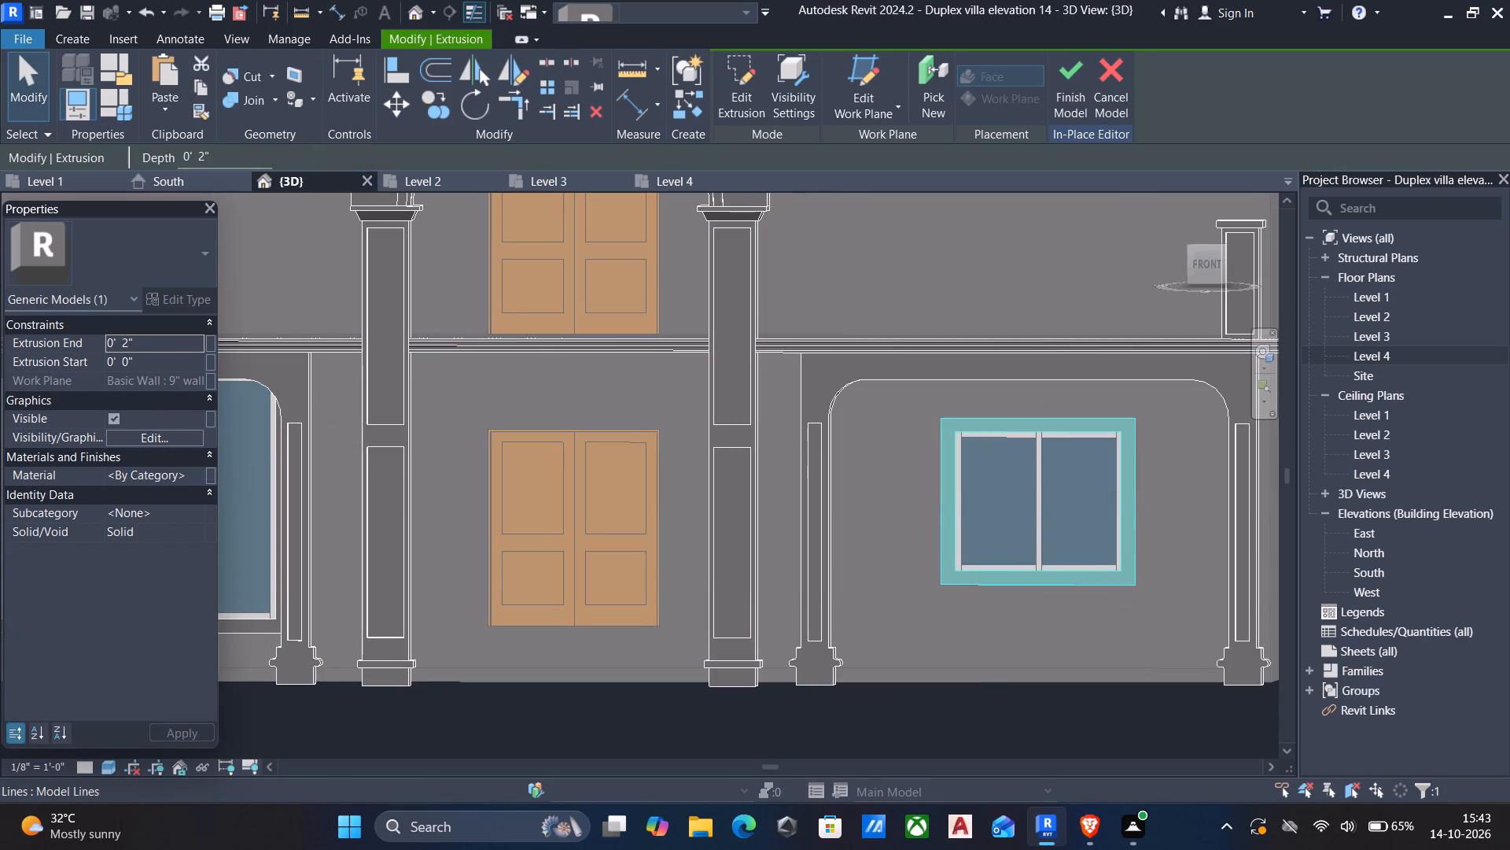
{"action": "key", "text": "1"}
{"action": "key", "text": "apostrophe"}
Set the extrusion end of the three-panel ground-floor window's frame to 1'.
{"action": "scroll", "coordinate": [422, 584], "scroll_direction": "down", "scroll_amount": 4}
{"action": "middle_click_drag", "start_coordinate": [367, 570], "coordinate": [533, 586]}
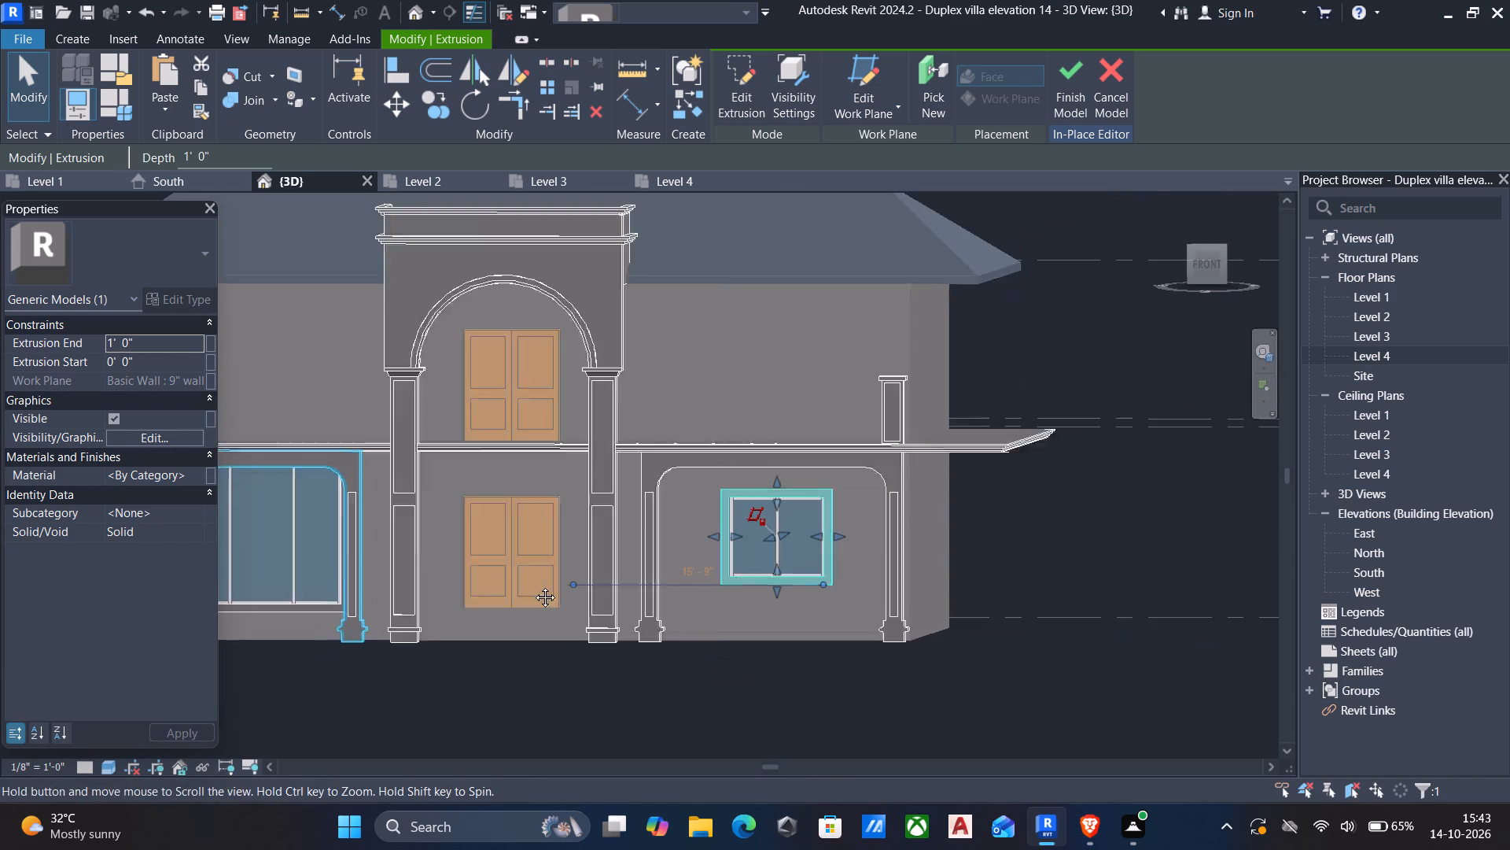
{"action": "middle_click_drag", "start_coordinate": [533, 586], "coordinate": [886, 576]}
{"action": "left_click", "coordinate": [735, 618]}
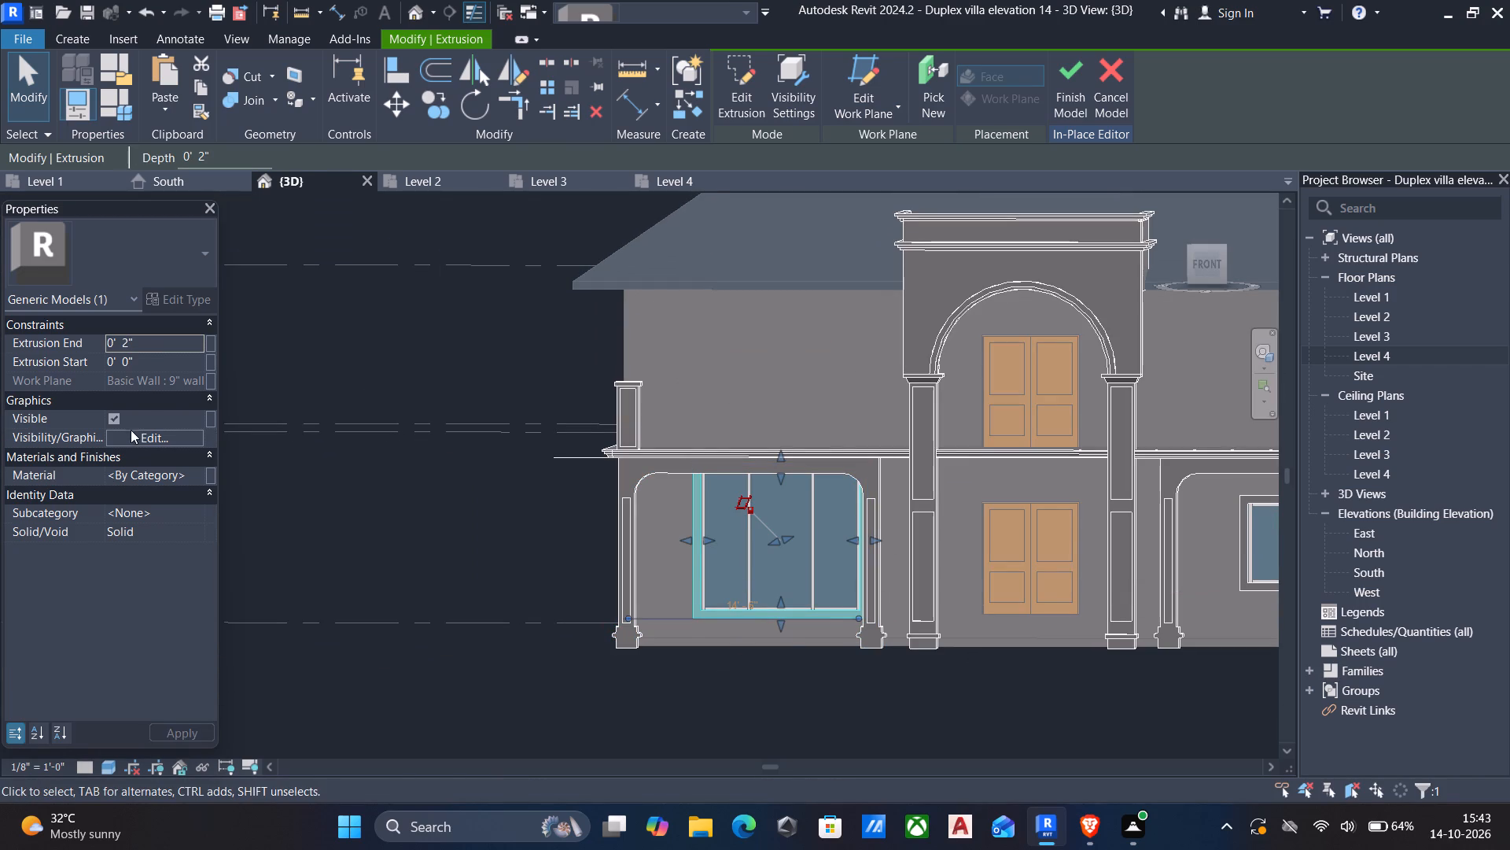
{"action": "left_click", "coordinate": [142, 347]}
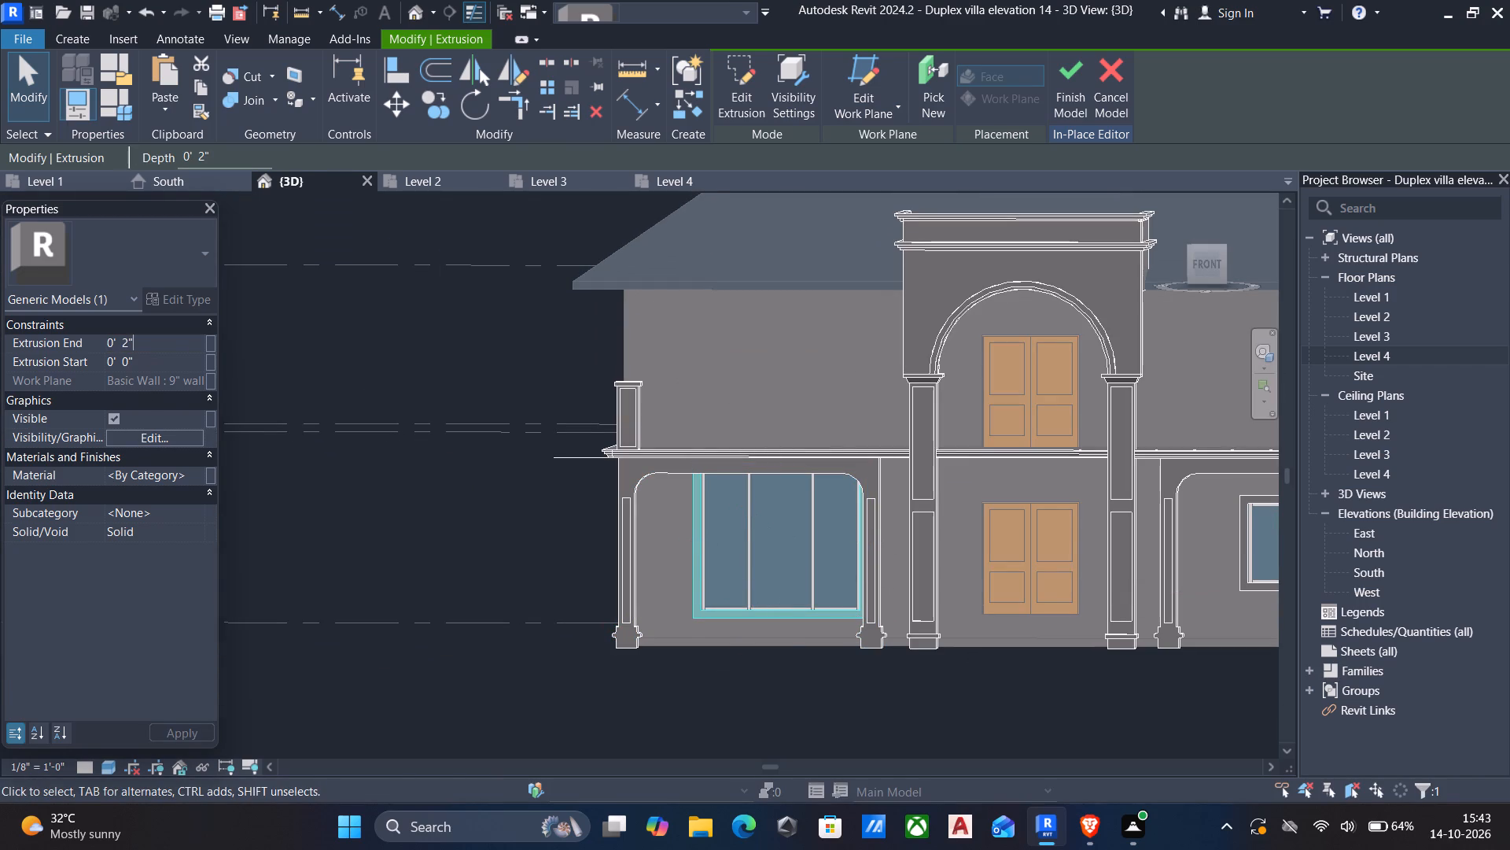
{"action": "key", "text": "BackSpace"}
{"action": "key", "text": "BackSpace"}
{"action": "key", "text": "BackSpace"}
{"action": "key", "text": "BackSpace"}
{"action": "key", "text": "BackSpace"}
{"action": "key", "text": "BackSpace"}
{"action": "key", "text": "BackSpace"}
{"action": "key", "text": "BackSpace"}
{"action": "key", "text": "BackSpace"}
{"action": "key", "text": "BackSpace"}
{"action": "key", "text": "BackSpace"}
{"action": "key", "text": "BackSpace"}
{"action": "key", "text": "BackSpace"}
{"action": "key", "text": "BackSpace"}
{"action": "key", "text": "BackSpace"}
{"action": "type", "text": "1'"}
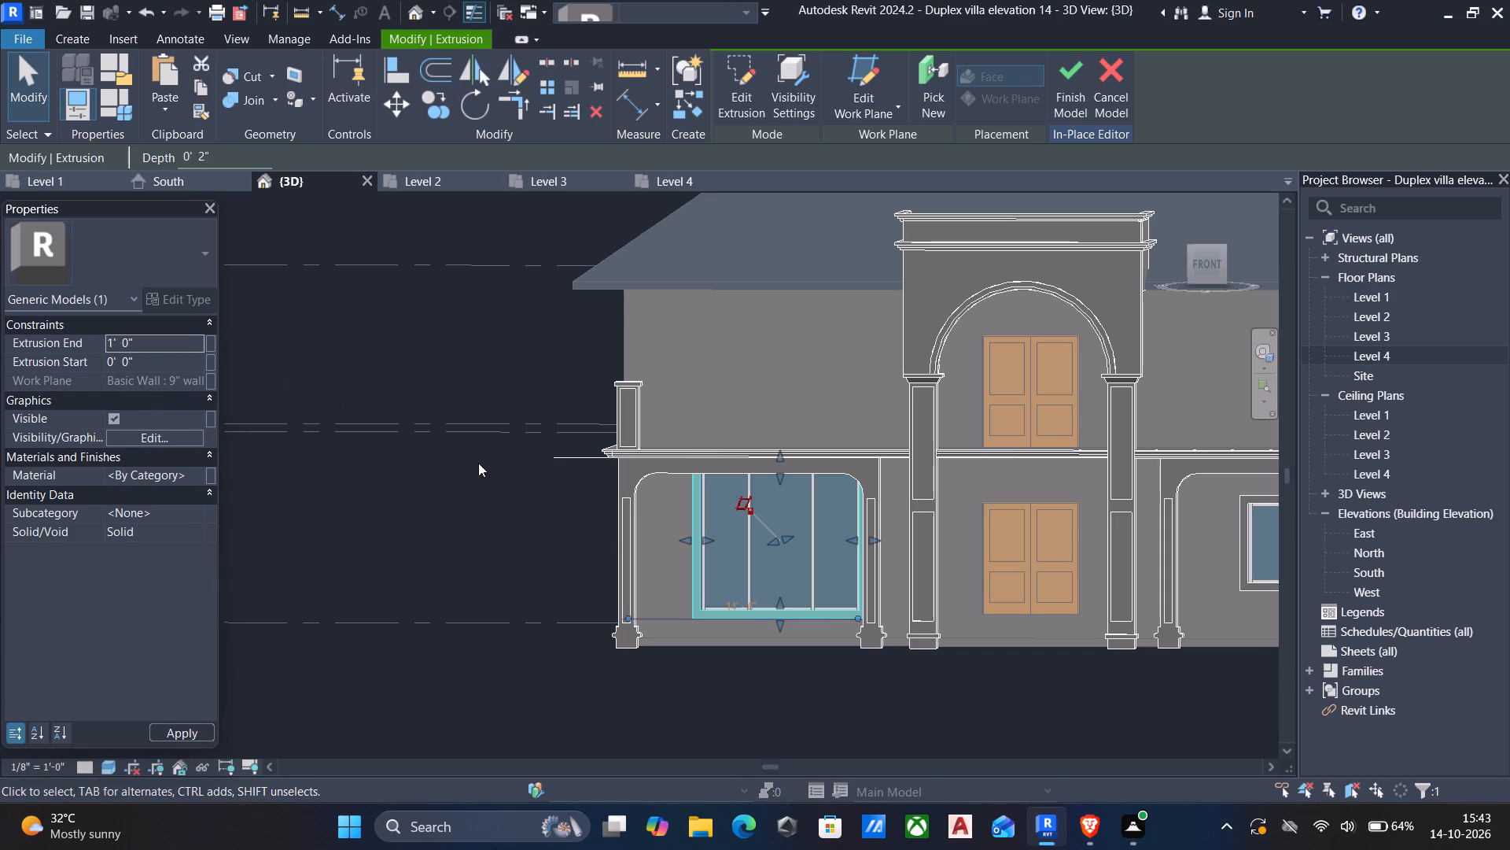
Examine the deepened ground-floor window frames and their projection from the front wall from several 3D angles.
{"action": "scroll", "coordinate": [724, 522], "scroll_direction": "down", "scroll_amount": 4}
{"action": "scroll", "coordinate": [654, 545], "scroll_direction": "down", "scroll_amount": 2}
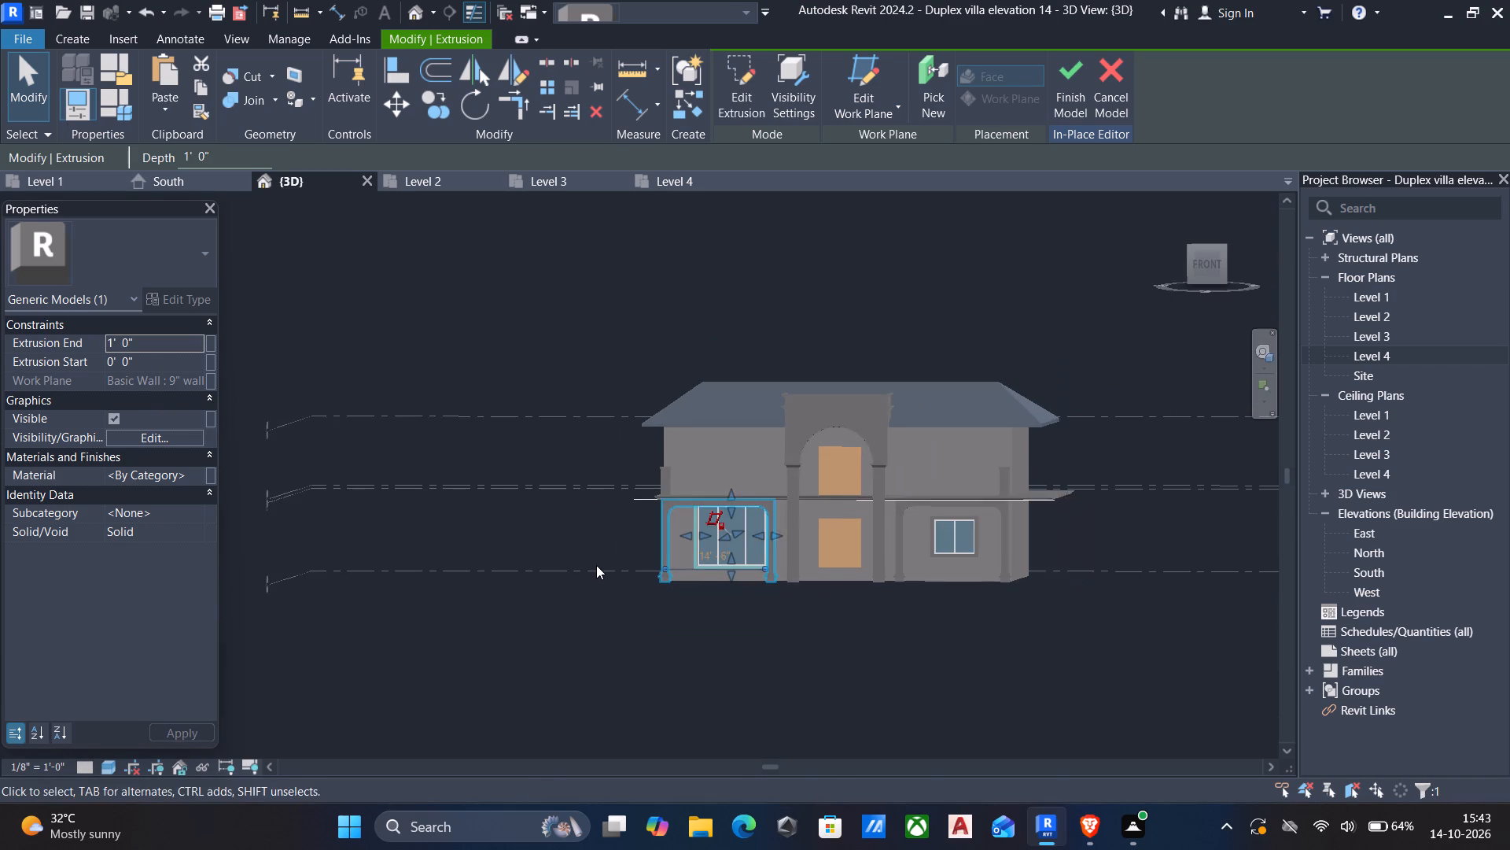
{"action": "middle_click_drag", "start_coordinate": [596, 567], "coordinate": [766, 640], "text": "shift"}
{"action": "key", "text": "Escape"}
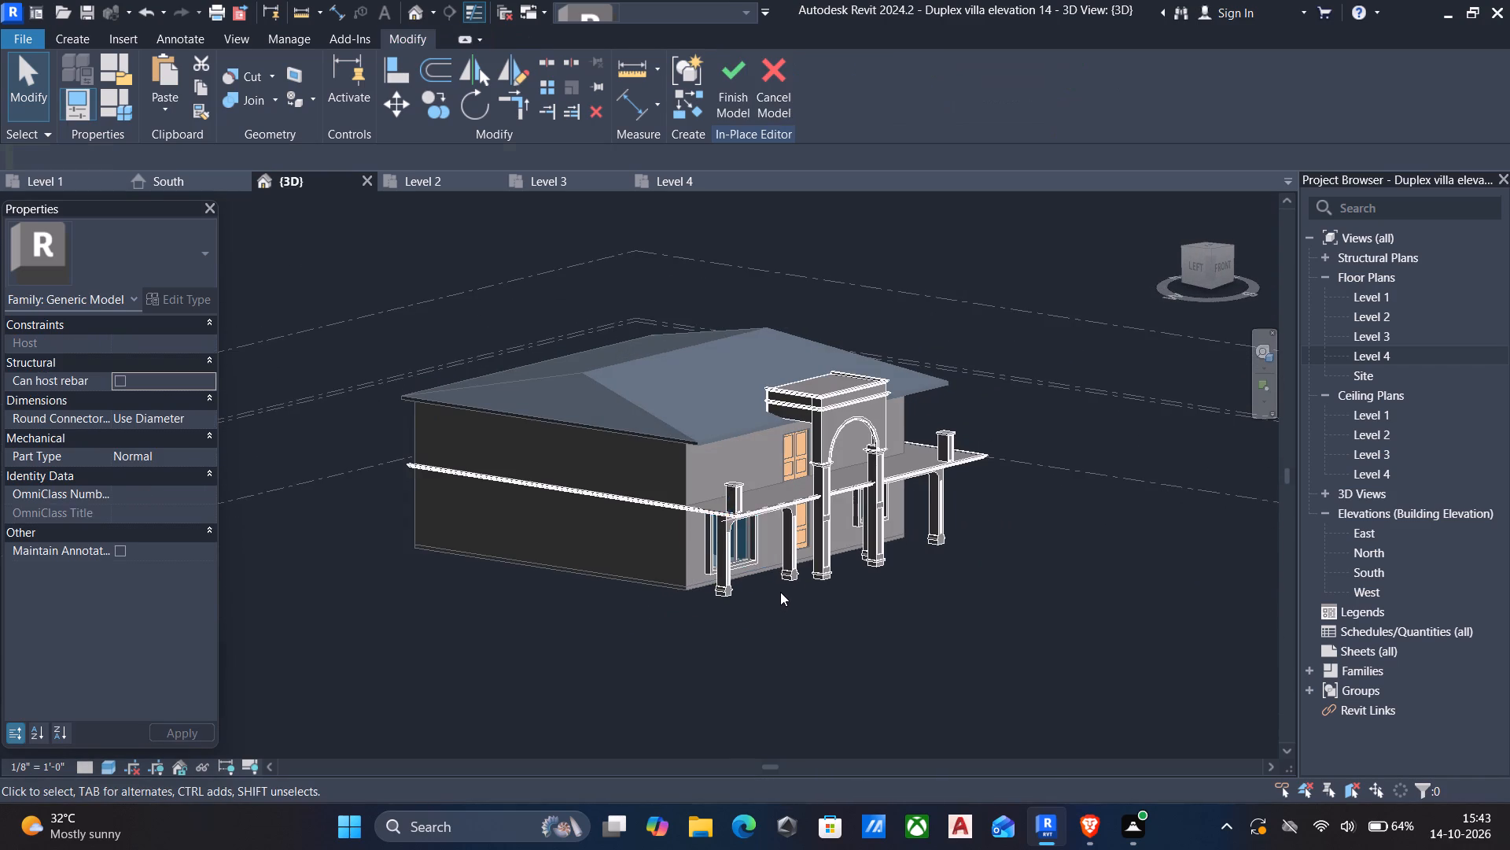
{"action": "scroll", "coordinate": [780, 591], "scroll_direction": "up", "scroll_amount": 9}
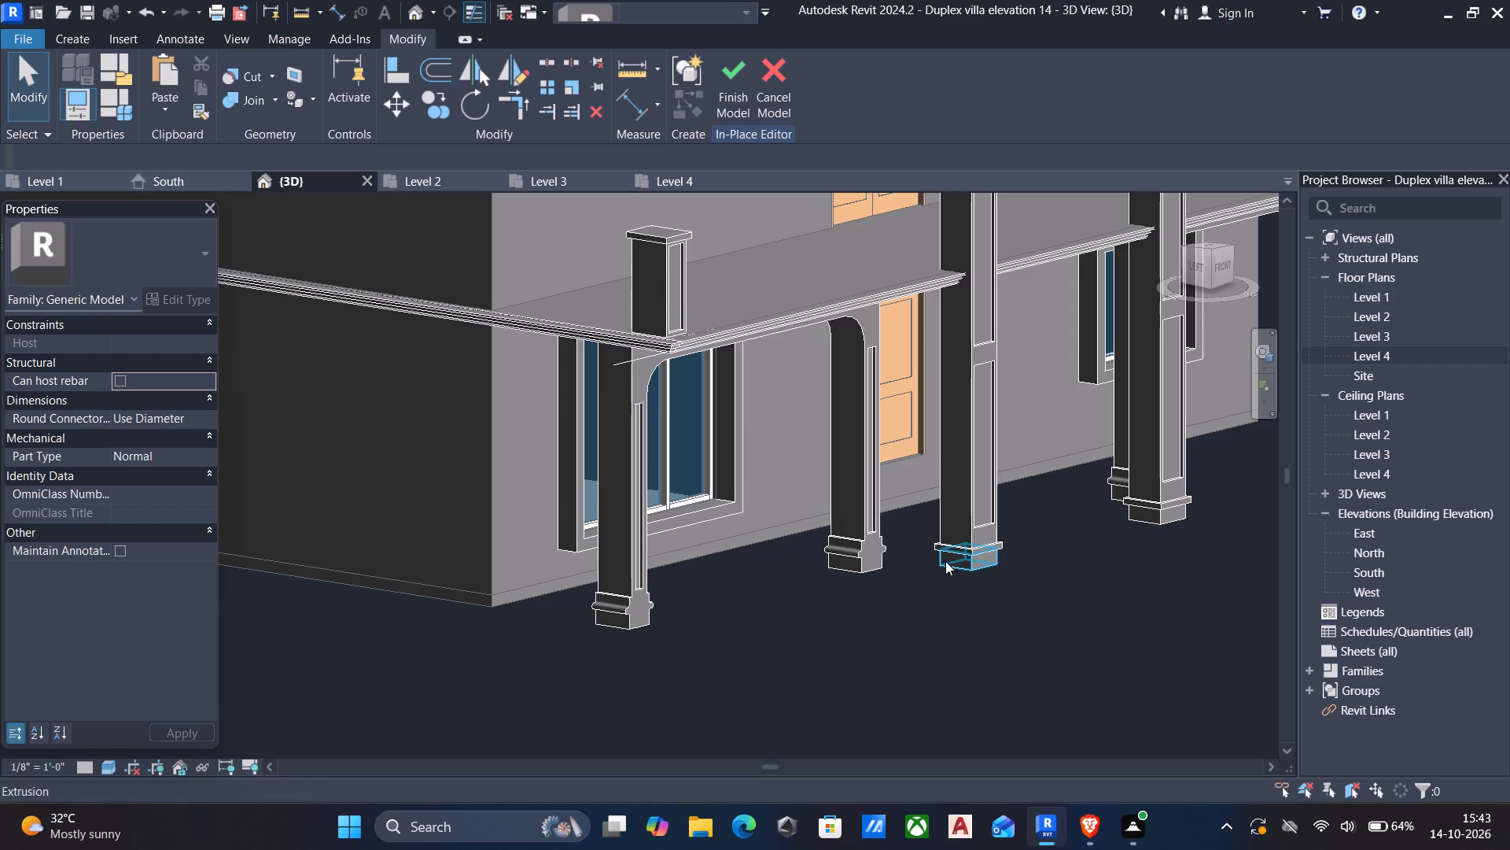
{"action": "middle_click_drag", "start_coordinate": [940, 557], "coordinate": [811, 597], "text": "shift"}
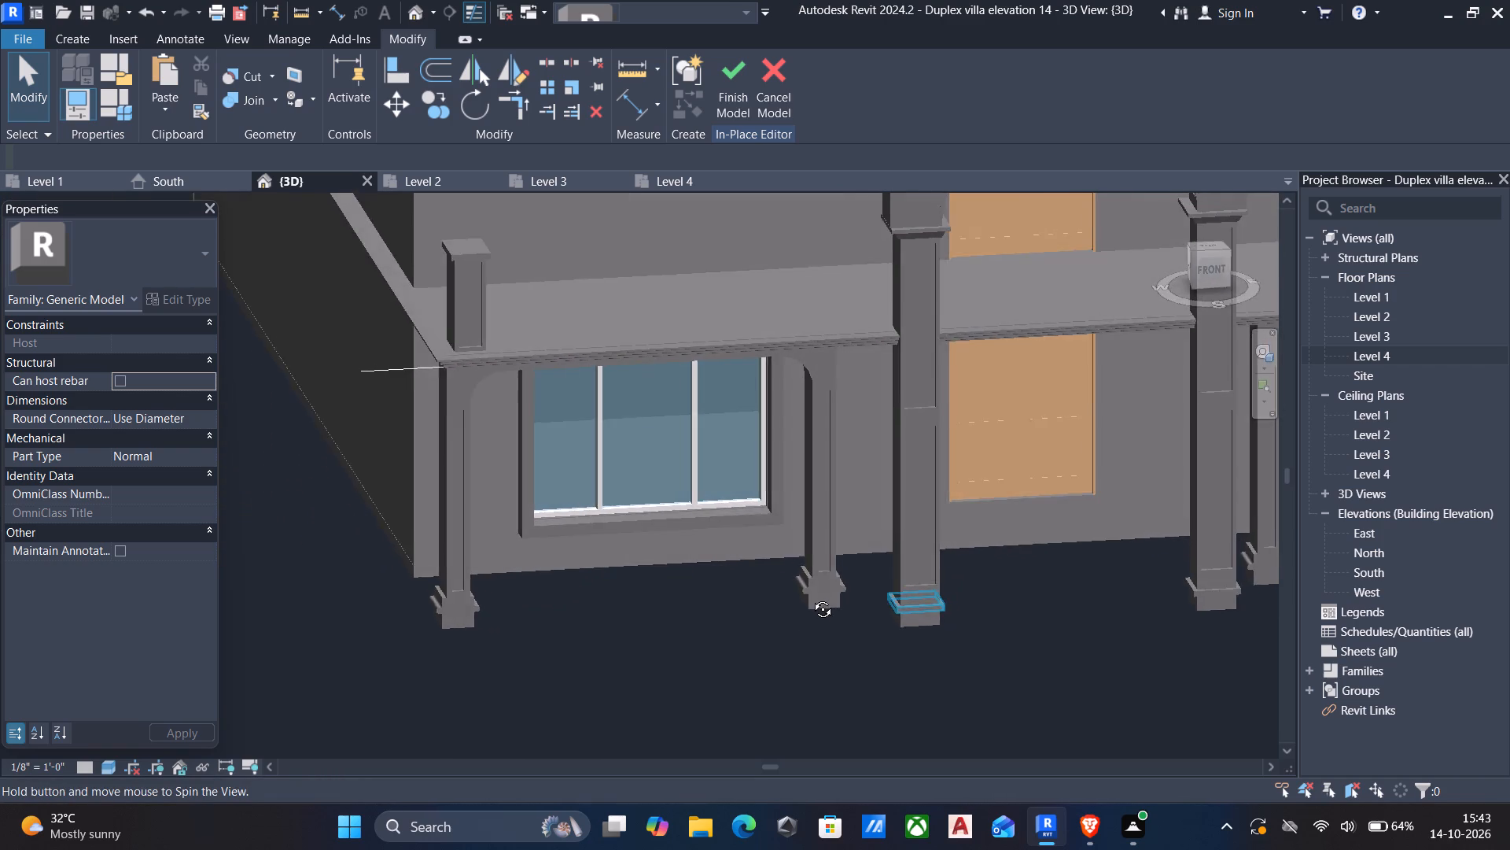
{"action": "middle_click_drag", "start_coordinate": [811, 597], "coordinate": [808, 600], "text": "shift"}
{"action": "middle_click_drag", "start_coordinate": [796, 612], "coordinate": [643, 541]}
{"action": "middle_click_drag", "start_coordinate": [817, 567], "coordinate": [795, 581], "text": "shift"}
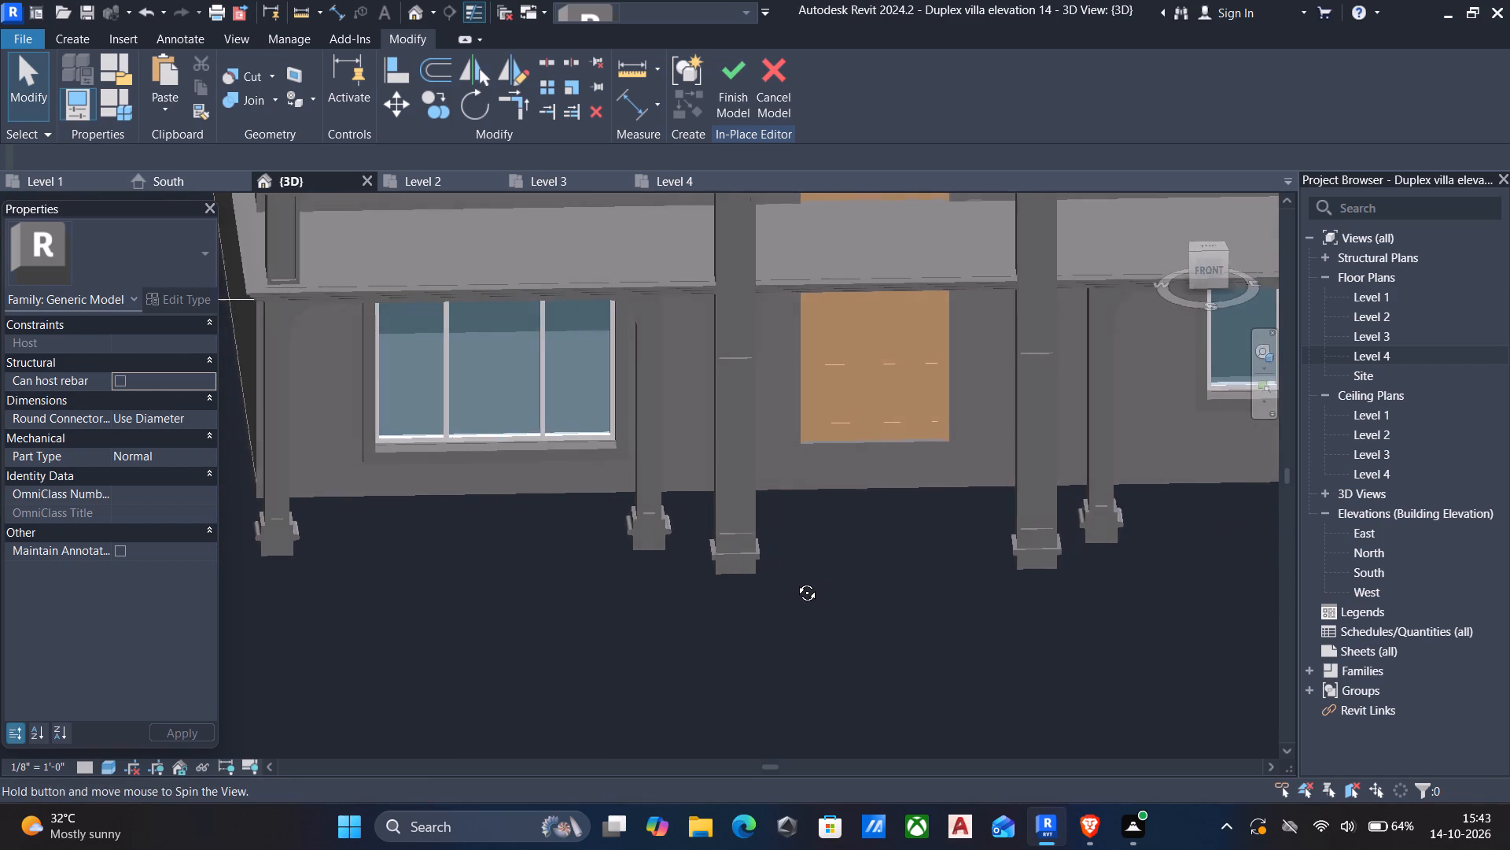
{"action": "middle_click_drag", "start_coordinate": [795, 581], "coordinate": [788, 603], "text": "shift"}
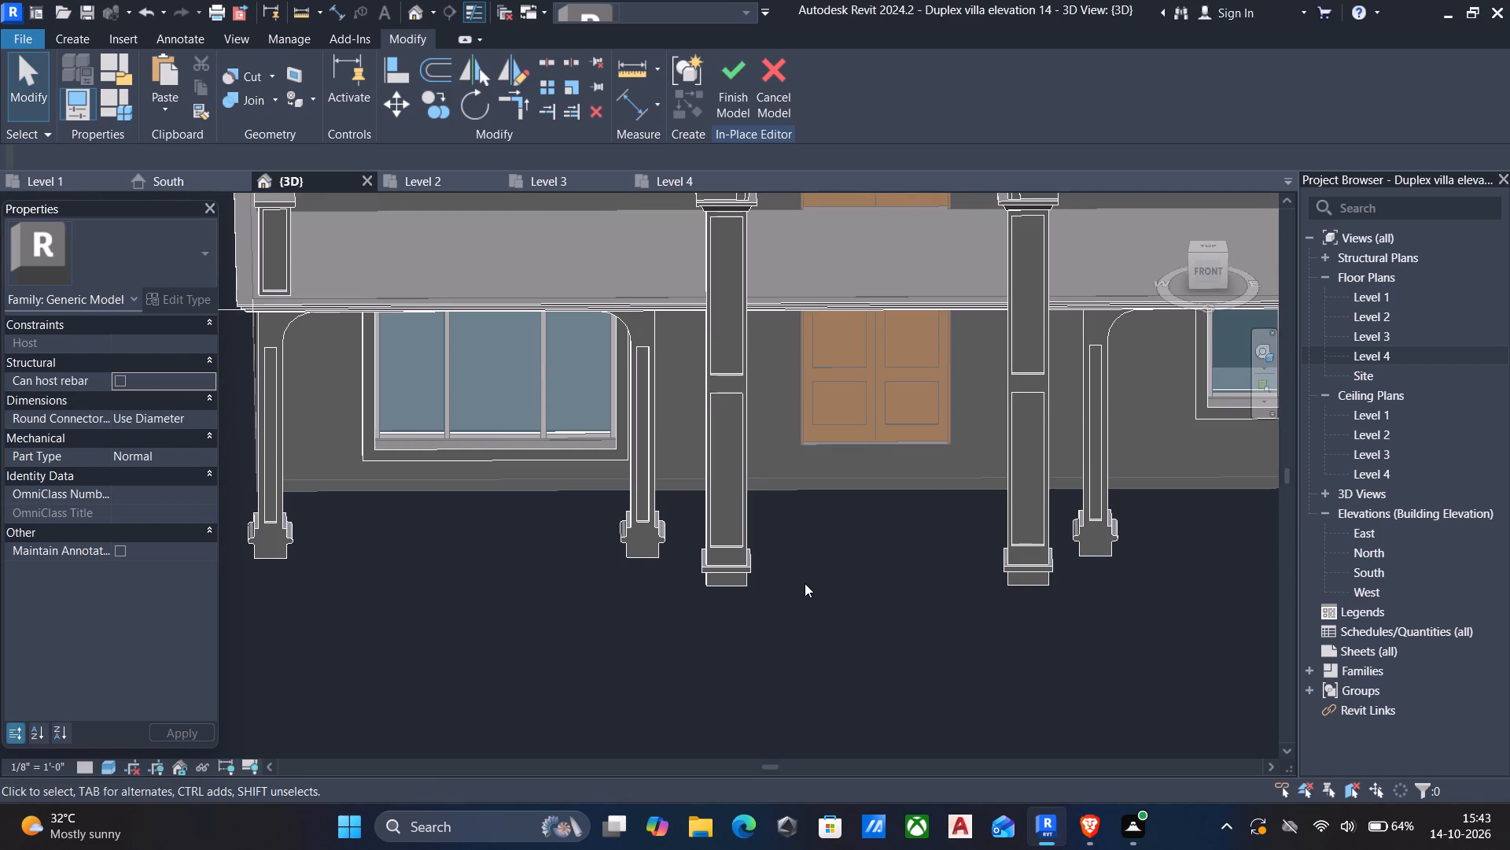
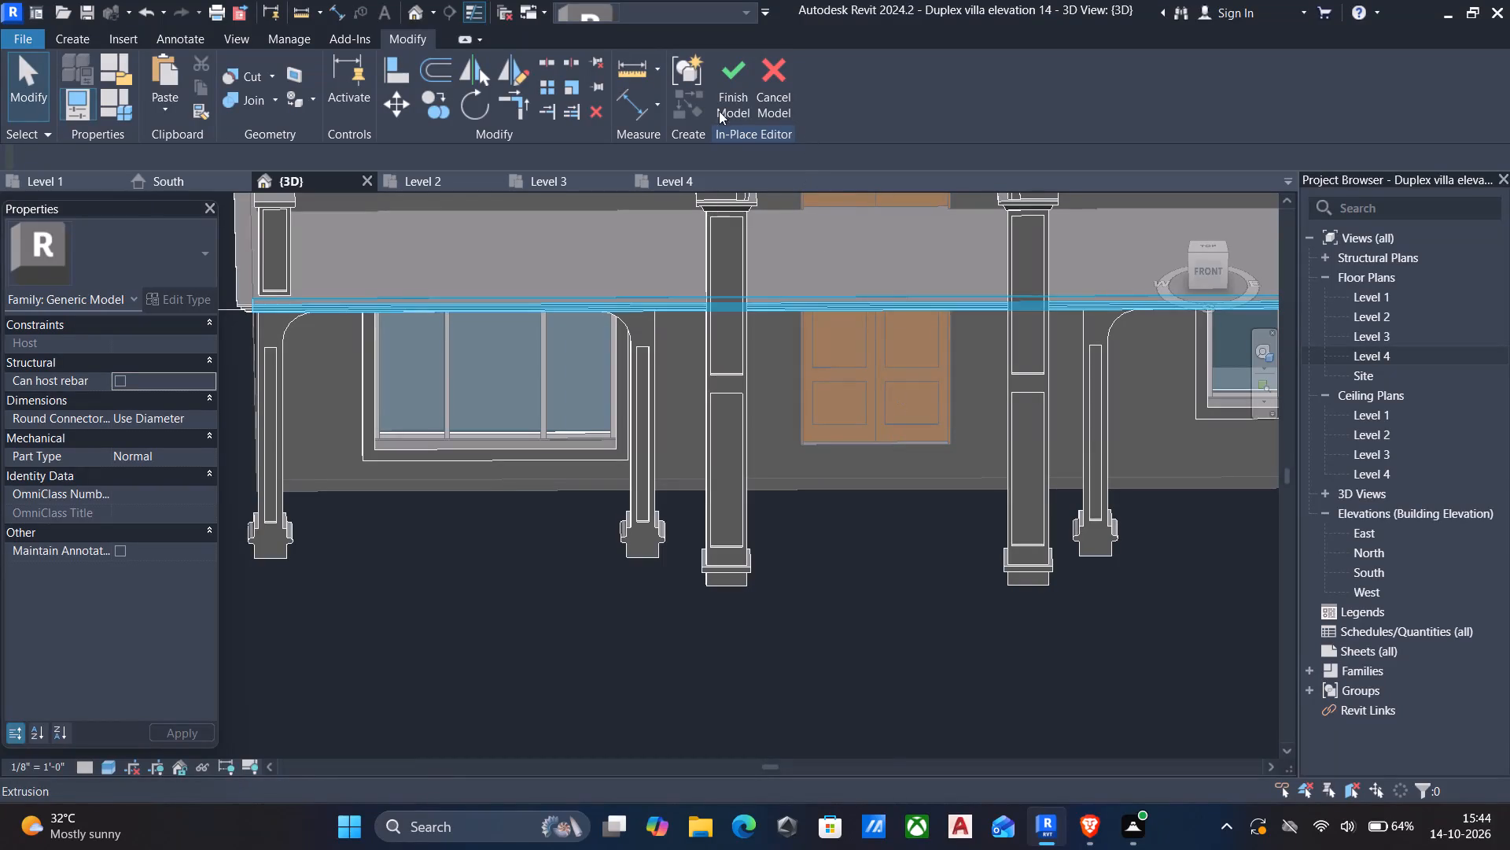
Start a new extrusion in the in-place model with its work plane on the front edge of the 6" floor.
{"action": "left_click", "coordinate": [59, 35]}
{"action": "left_click", "coordinate": [172, 77]}
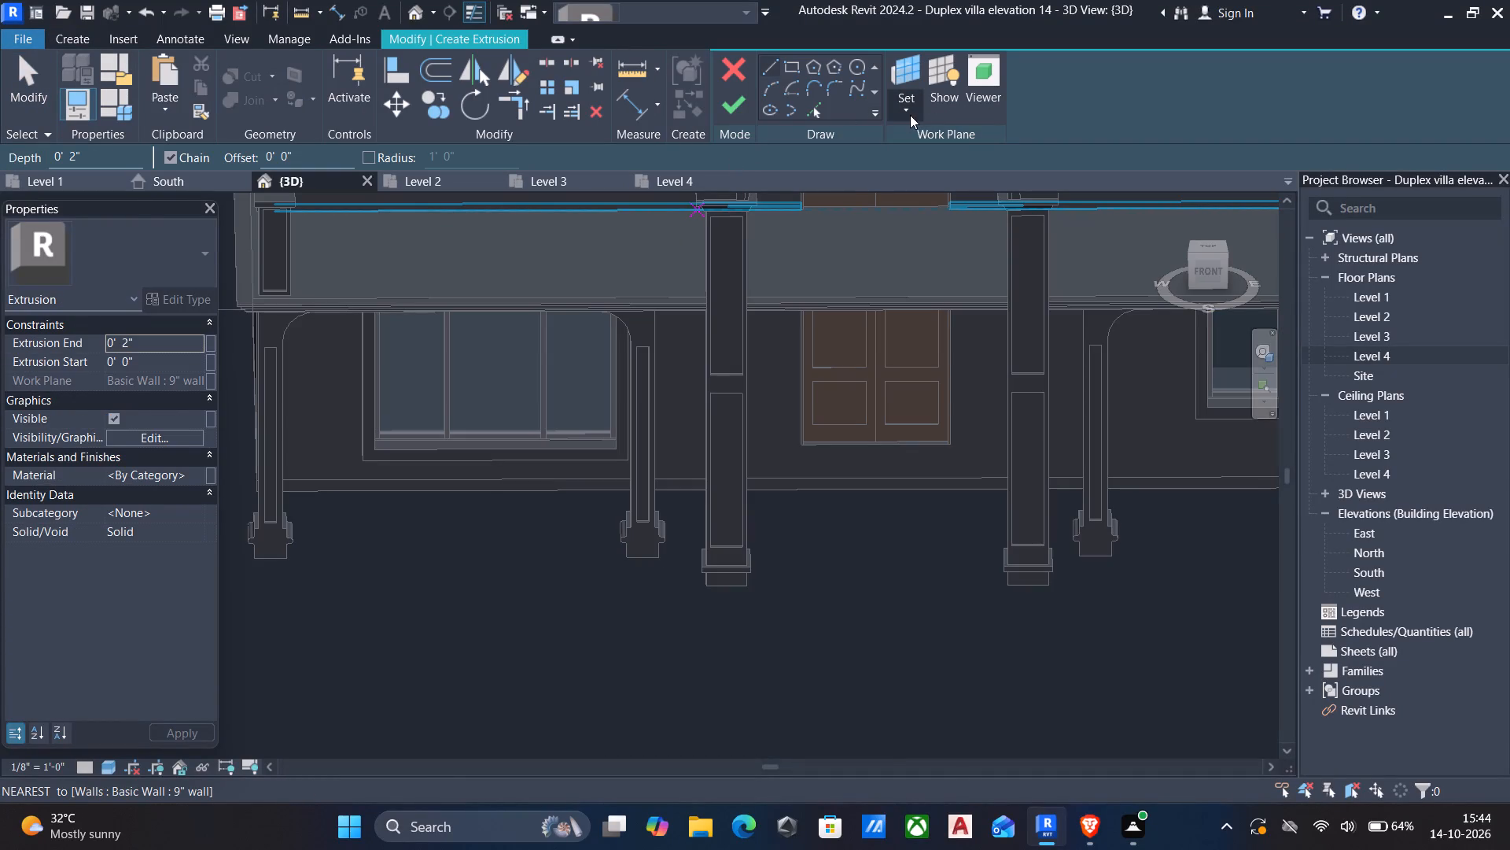
{"action": "left_click", "coordinate": [910, 115]}
{"action": "left_click", "coordinate": [947, 187]}
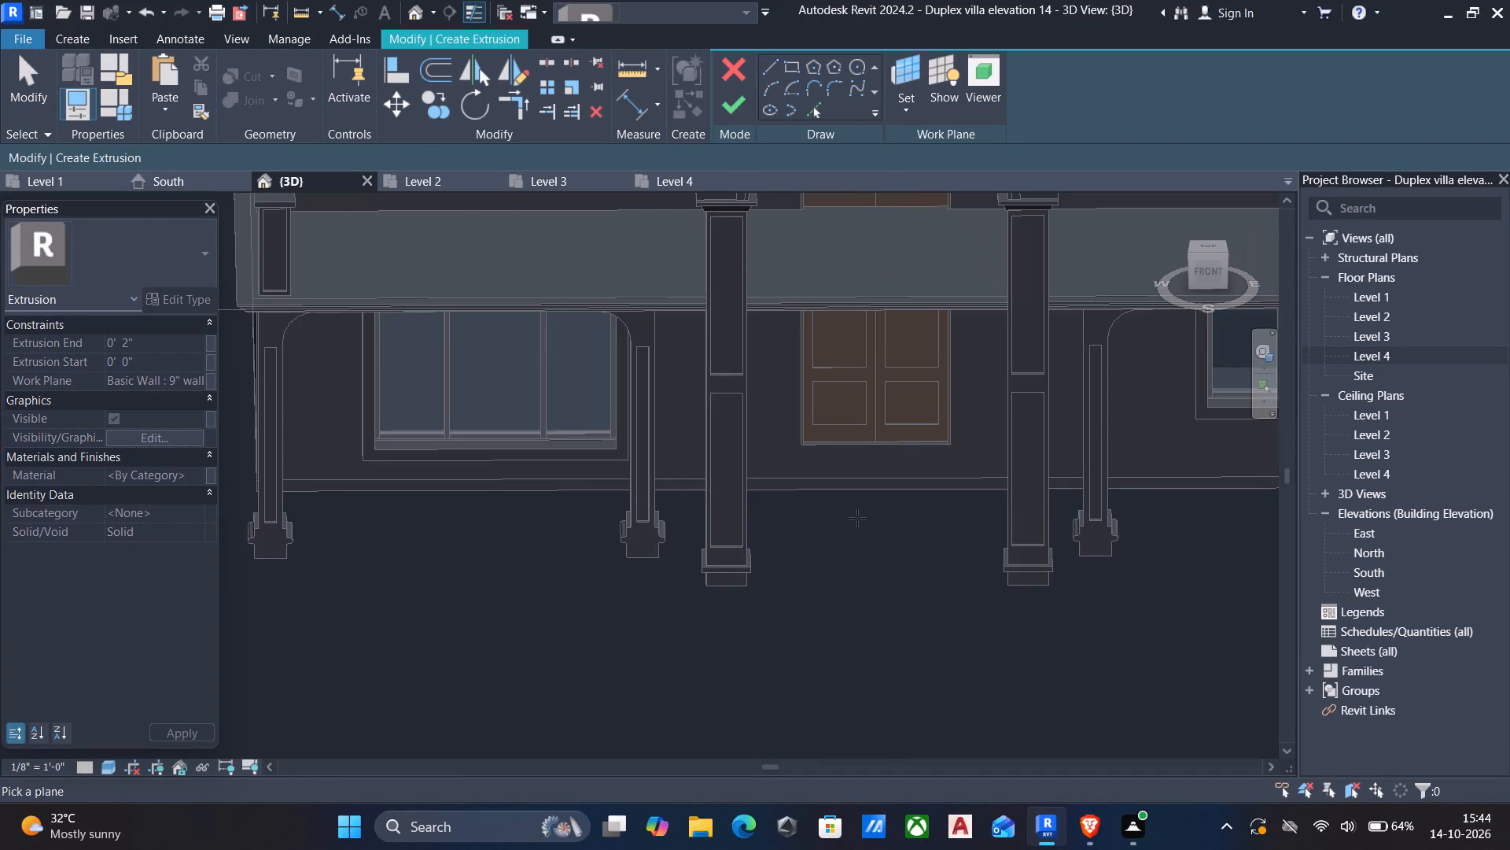
{"action": "left_click", "coordinate": [845, 487]}
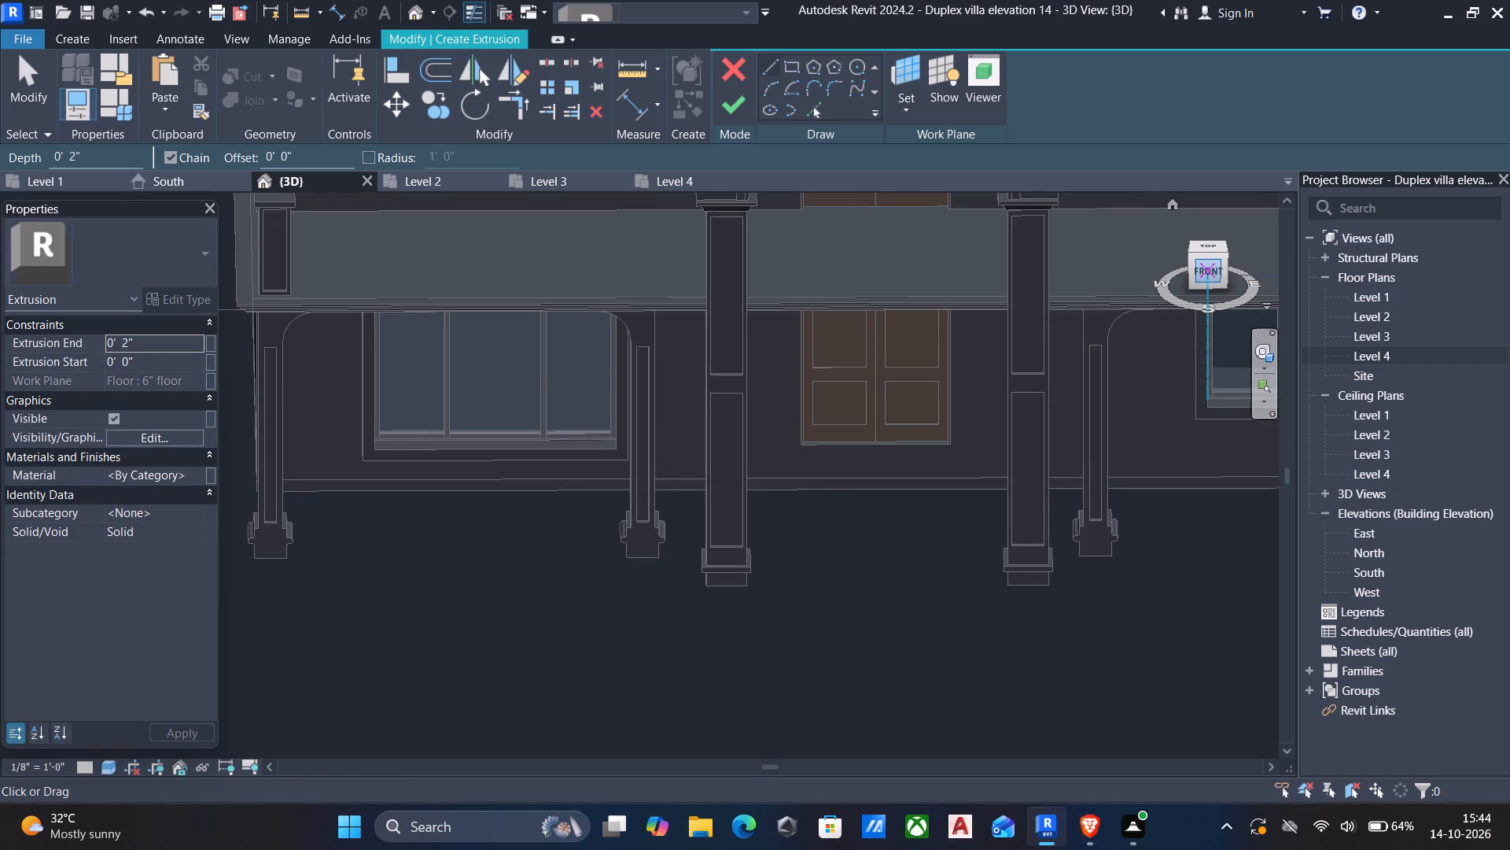
Sketch a rectangle about 8' 6" wide and 2' high from the front door's lower left corner to the right column's base.
{"action": "left_click", "coordinate": [1207, 271]}
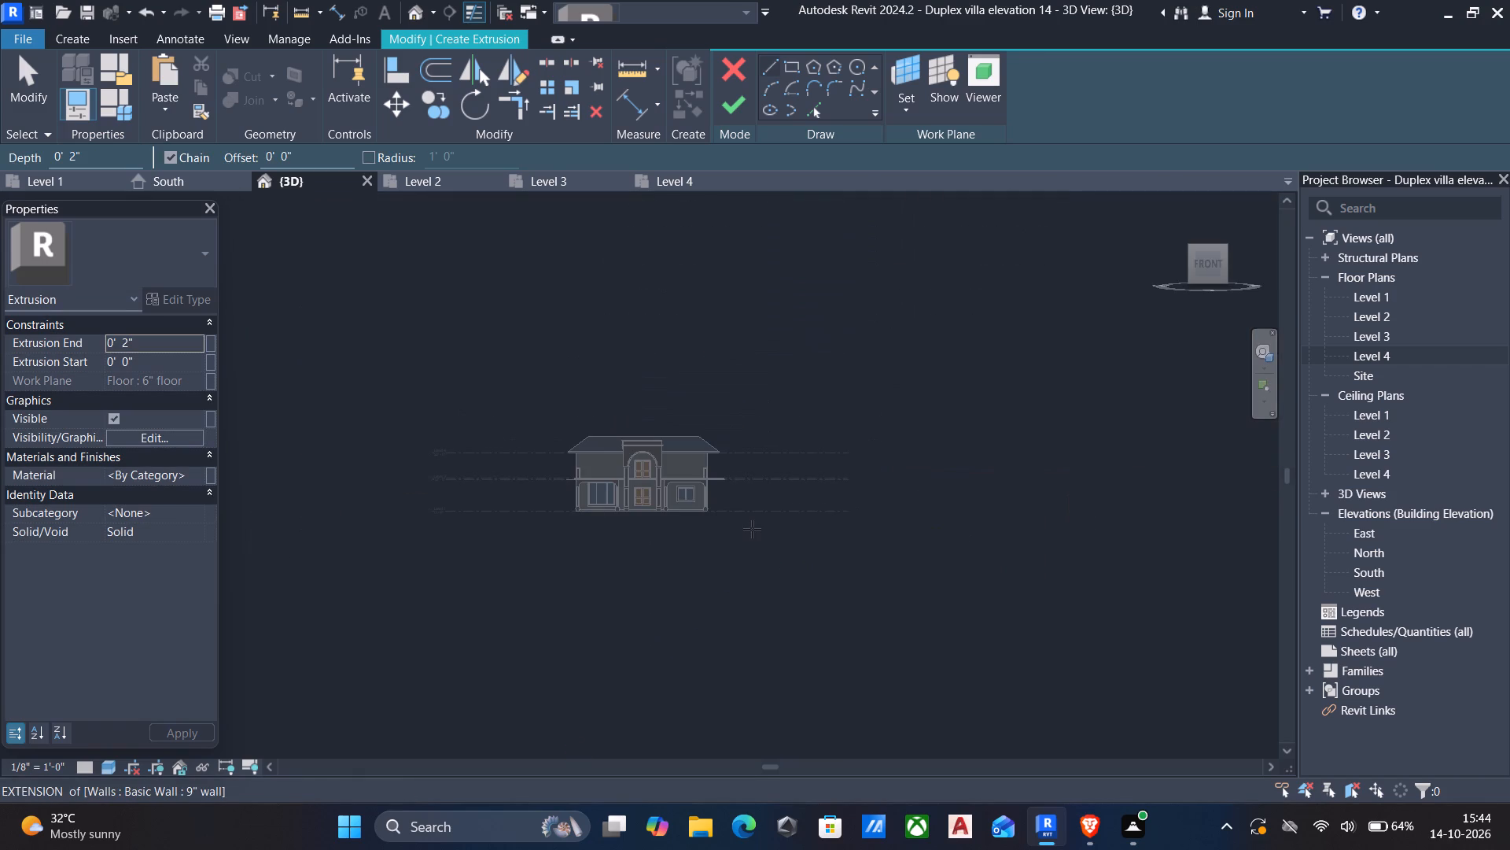
{"action": "scroll", "coordinate": [579, 507], "scroll_direction": "up", "scroll_amount": 5}
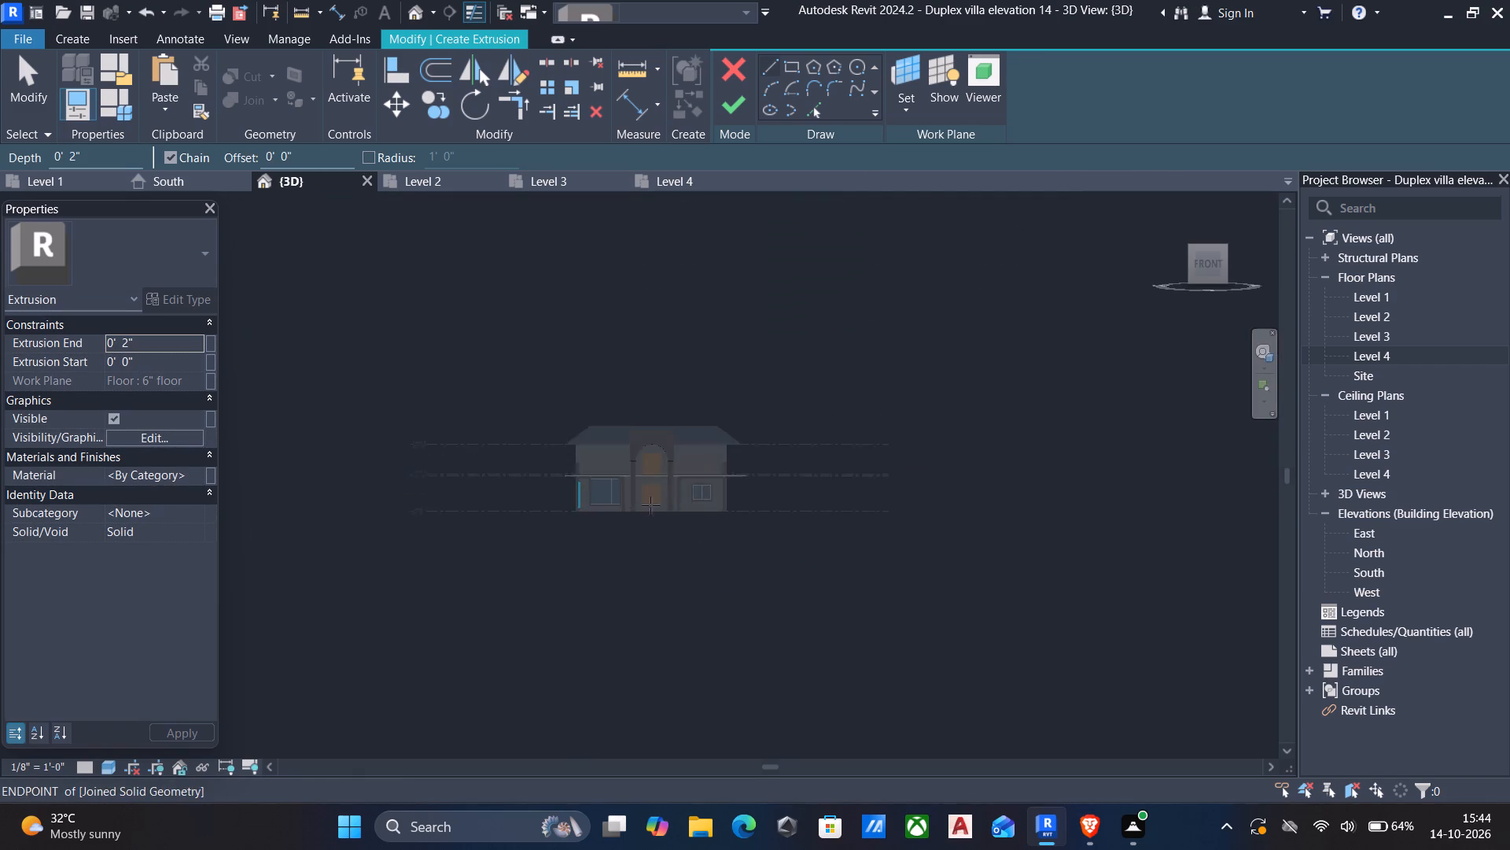
{"action": "scroll", "coordinate": [679, 518], "scroll_direction": "up", "scroll_amount": 17}
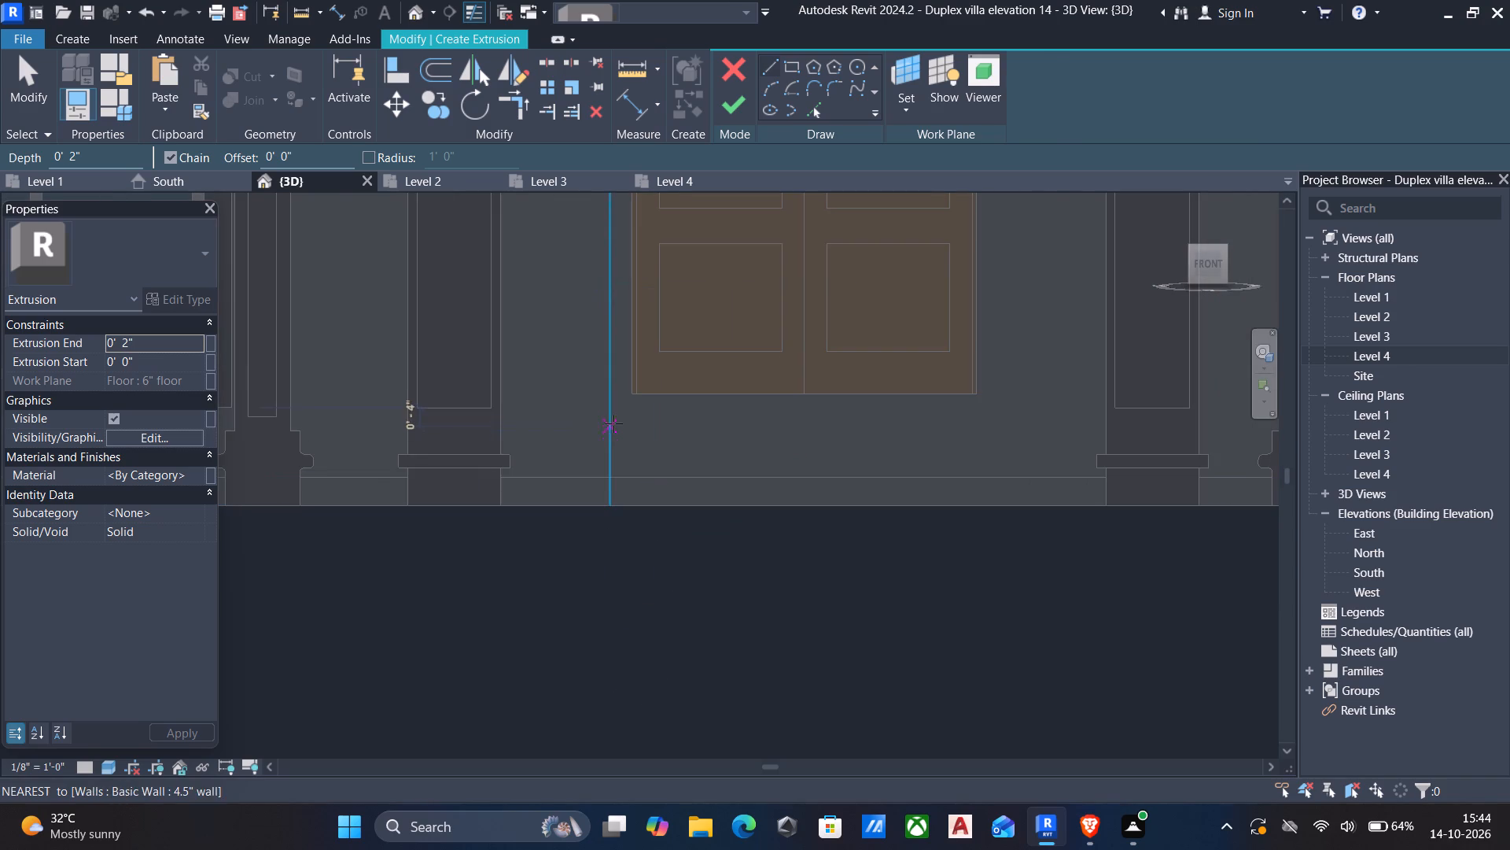
{"action": "left_click", "coordinate": [632, 399]}
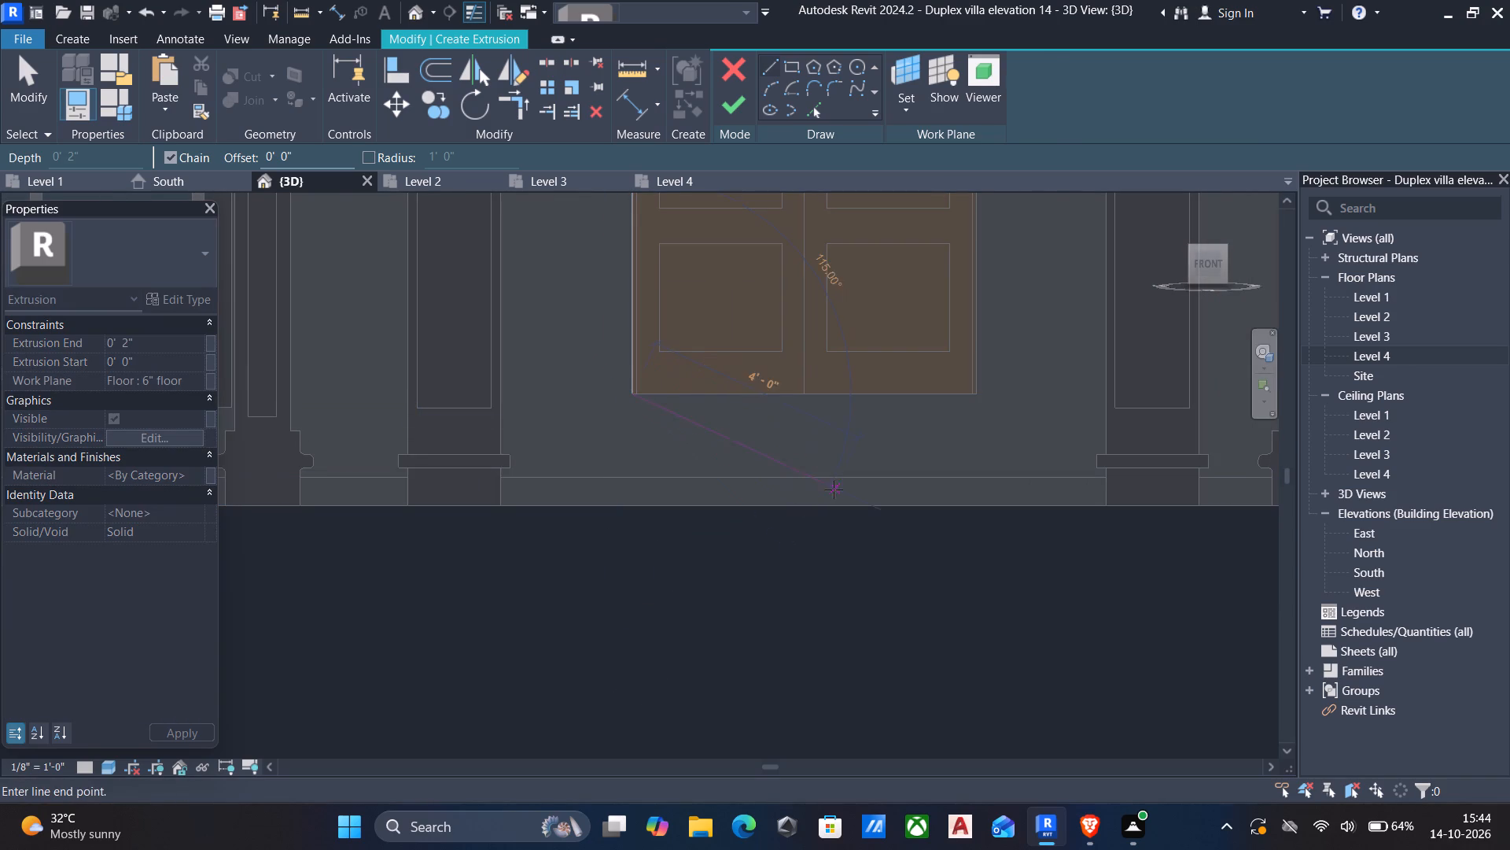
{"action": "key", "text": "Escape"}
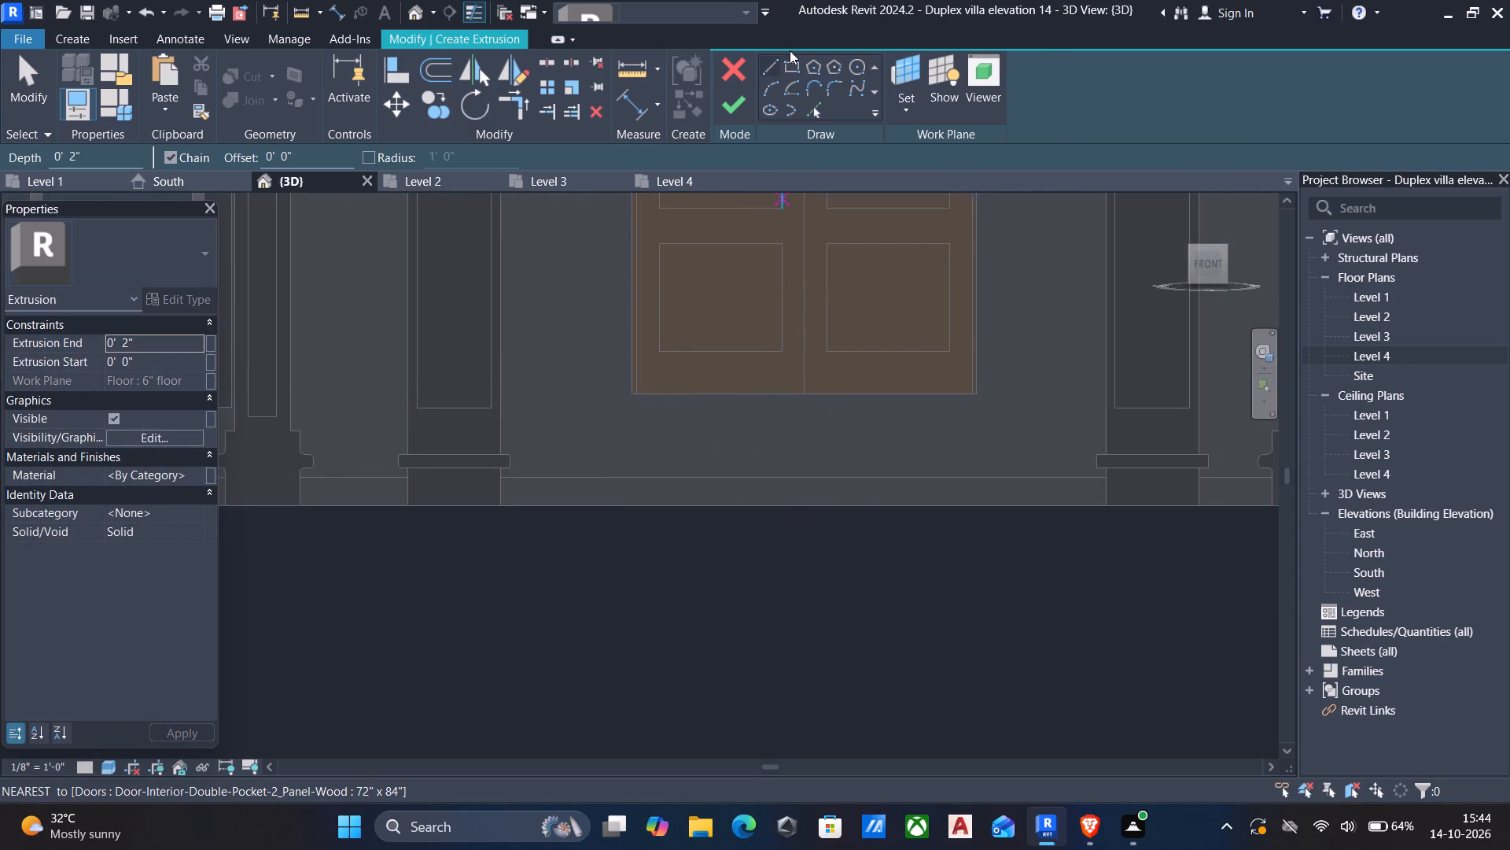
{"action": "left_click", "coordinate": [790, 66]}
{"action": "left_click", "coordinate": [628, 393]}
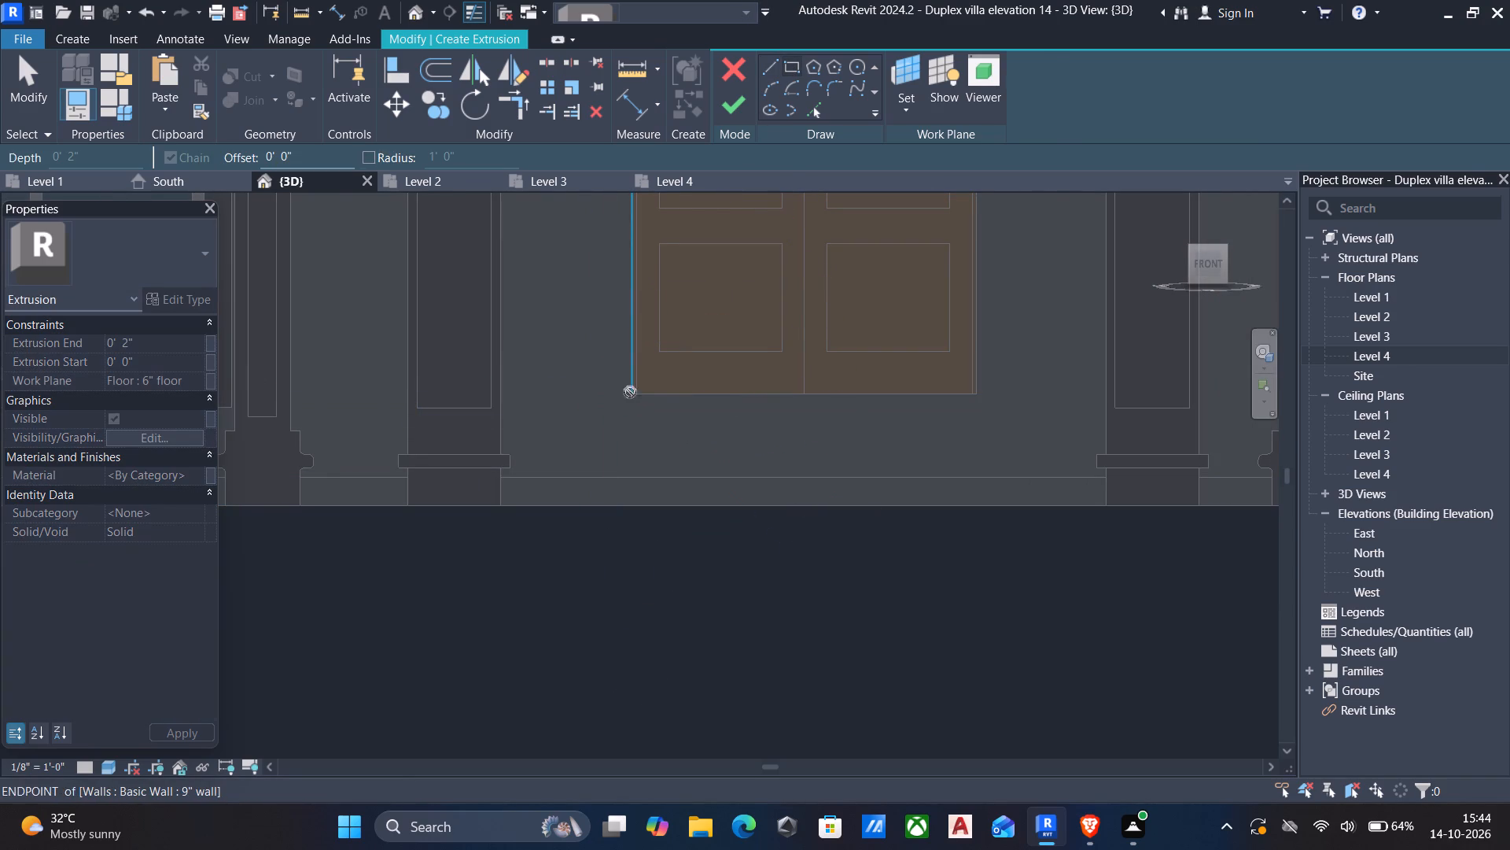
{"action": "left_click", "coordinate": [1110, 509]}
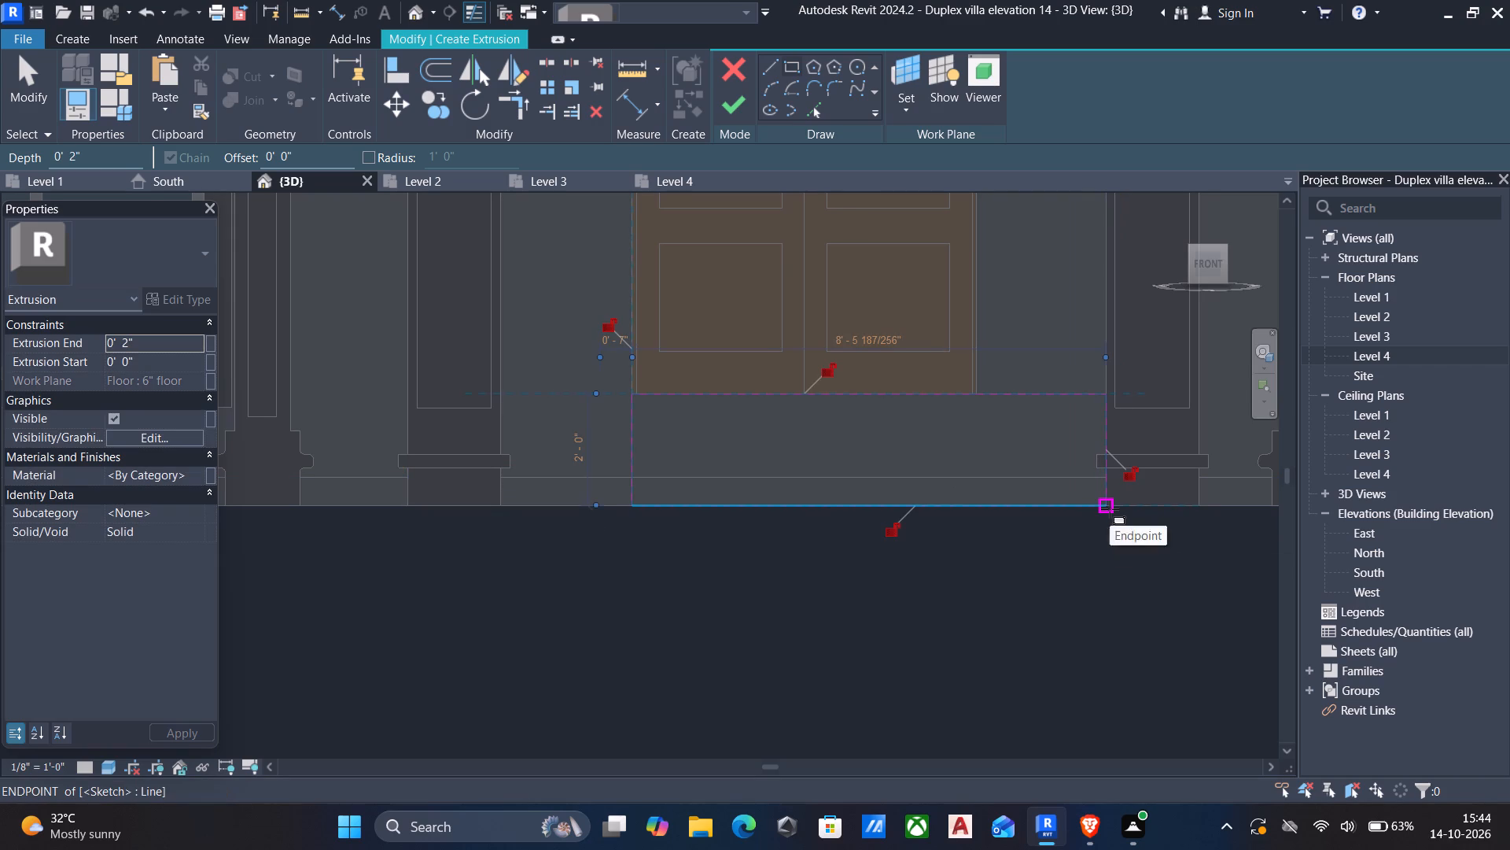
{"action": "key", "text": "Escape"}
{"action": "key", "text": "Escape"}
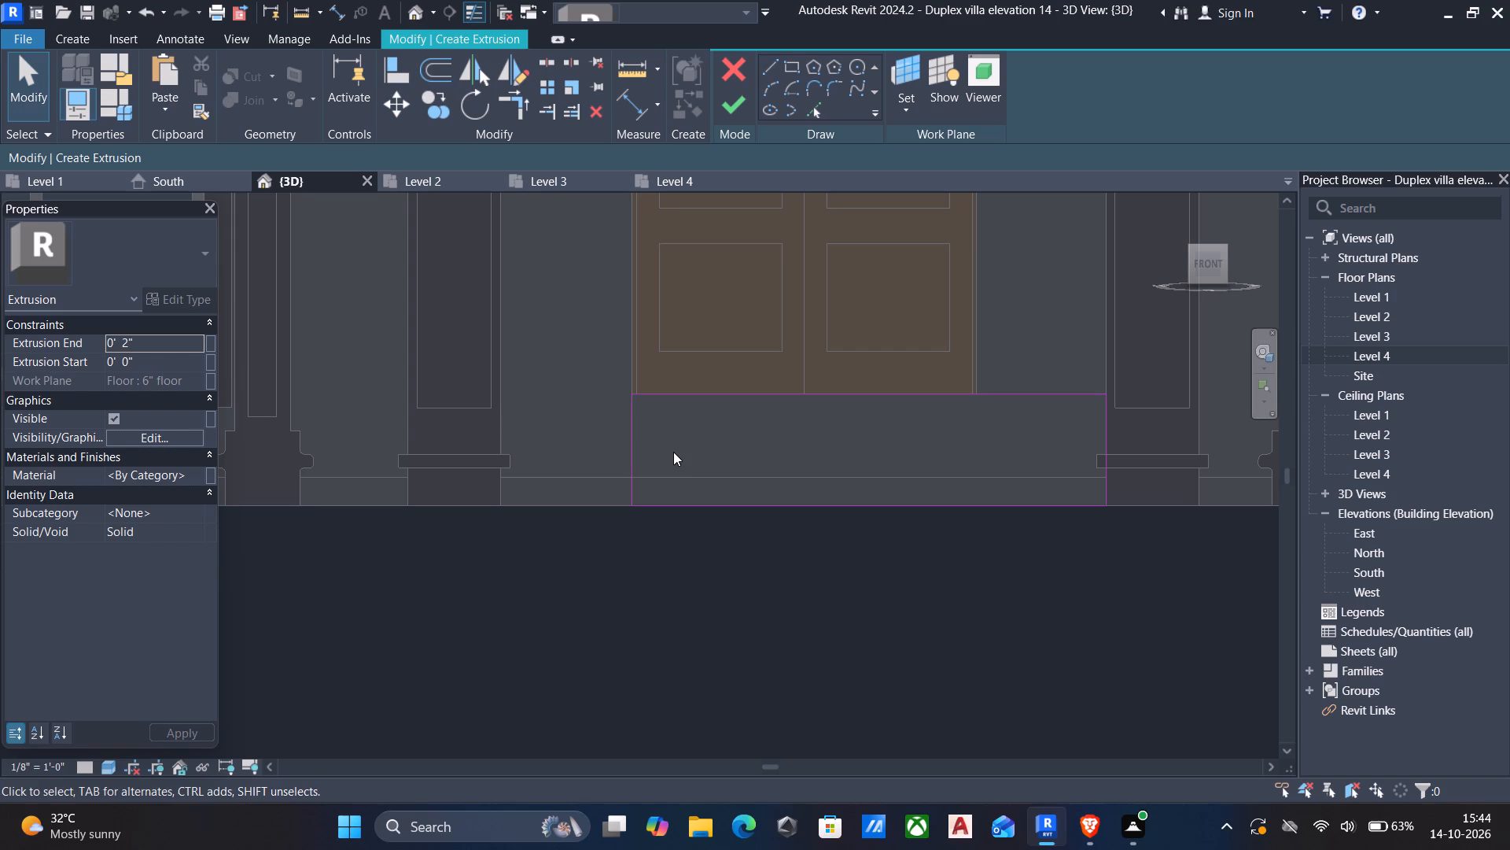
Align the rectangle's left edge with the left entrance column's inner side and finish the 2" deep extrusion.
{"action": "key", "text": "a"}
{"action": "key", "text": "l"}
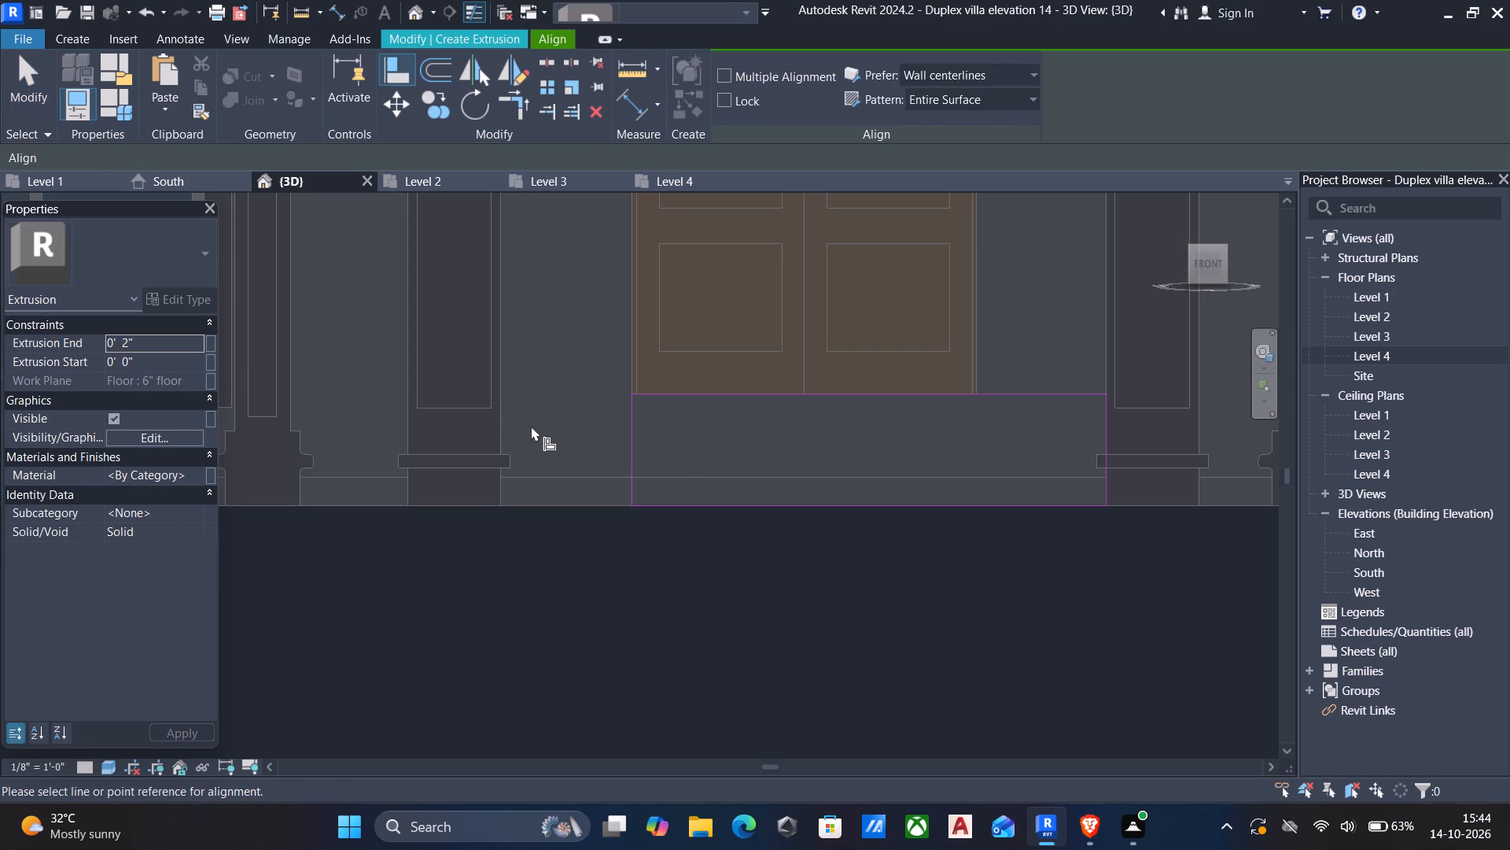
{"action": "left_click", "coordinate": [503, 483]}
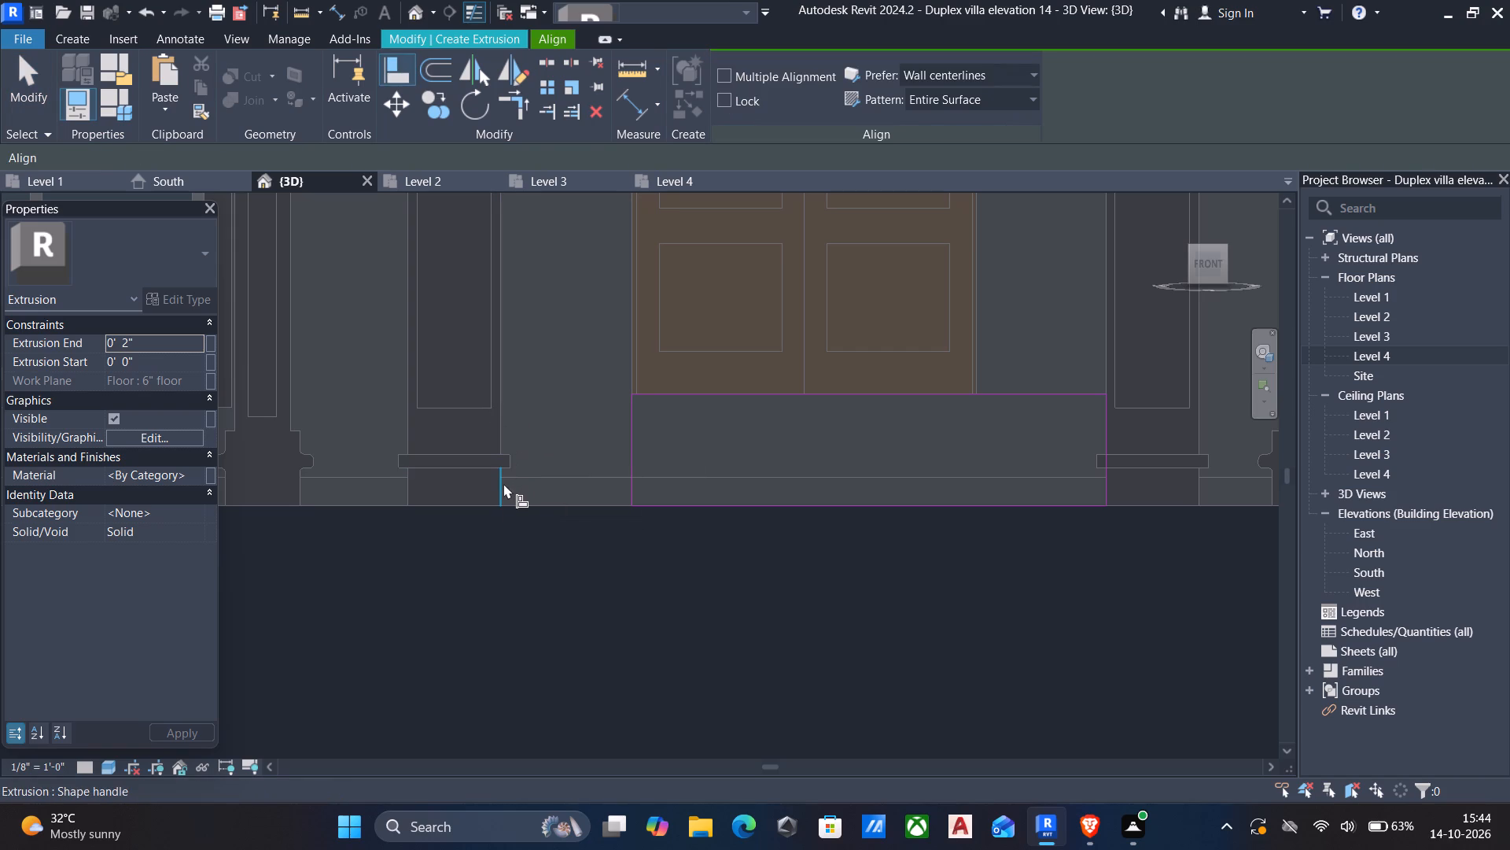
{"action": "left_click", "coordinate": [625, 463]}
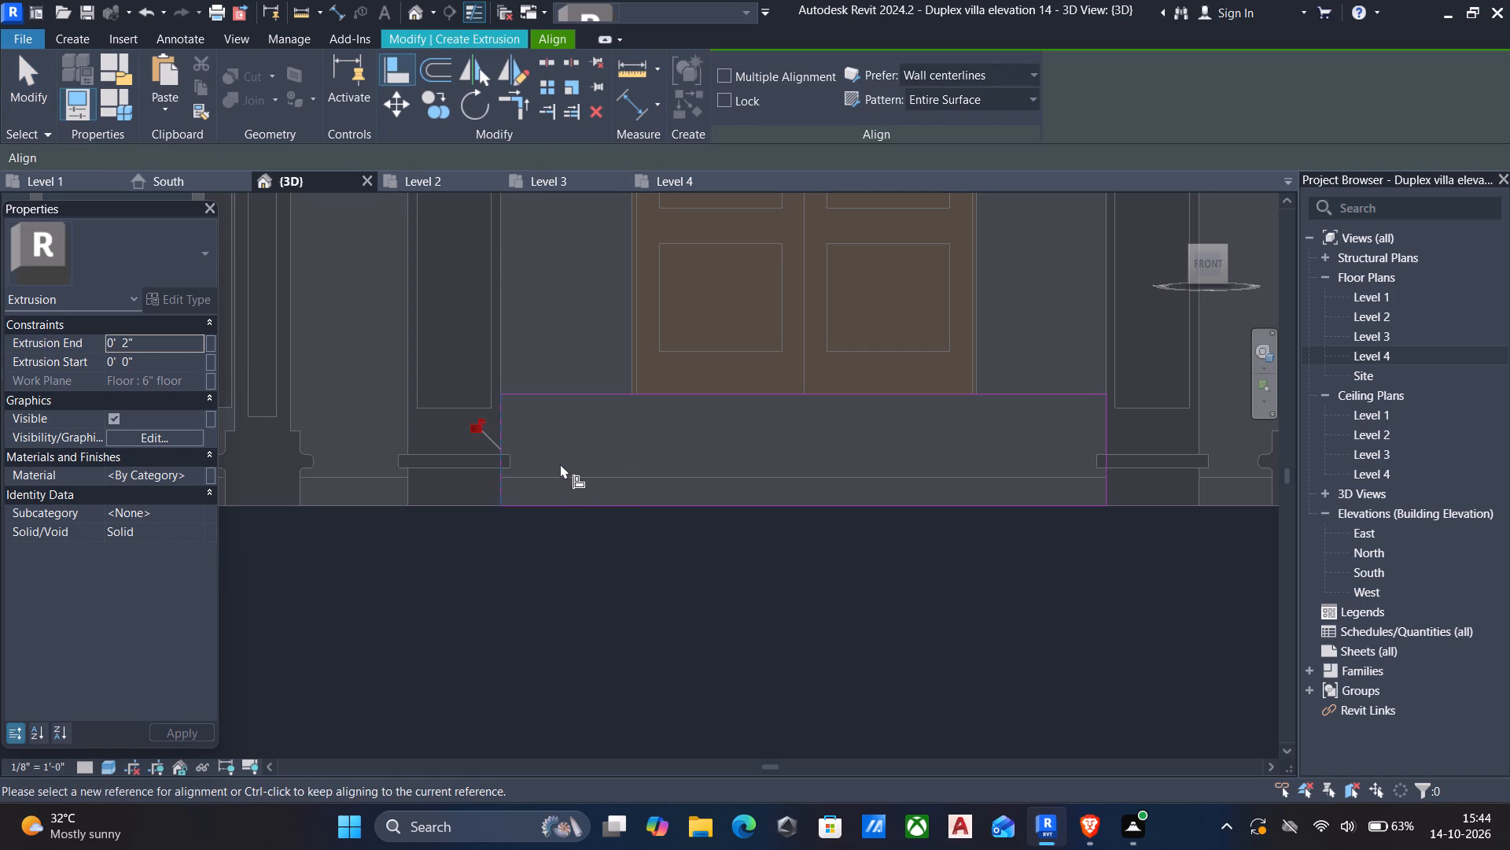
{"action": "key", "text": "Escape"}
{"action": "scroll", "coordinate": [672, 449], "scroll_direction": "down", "scroll_amount": 1}
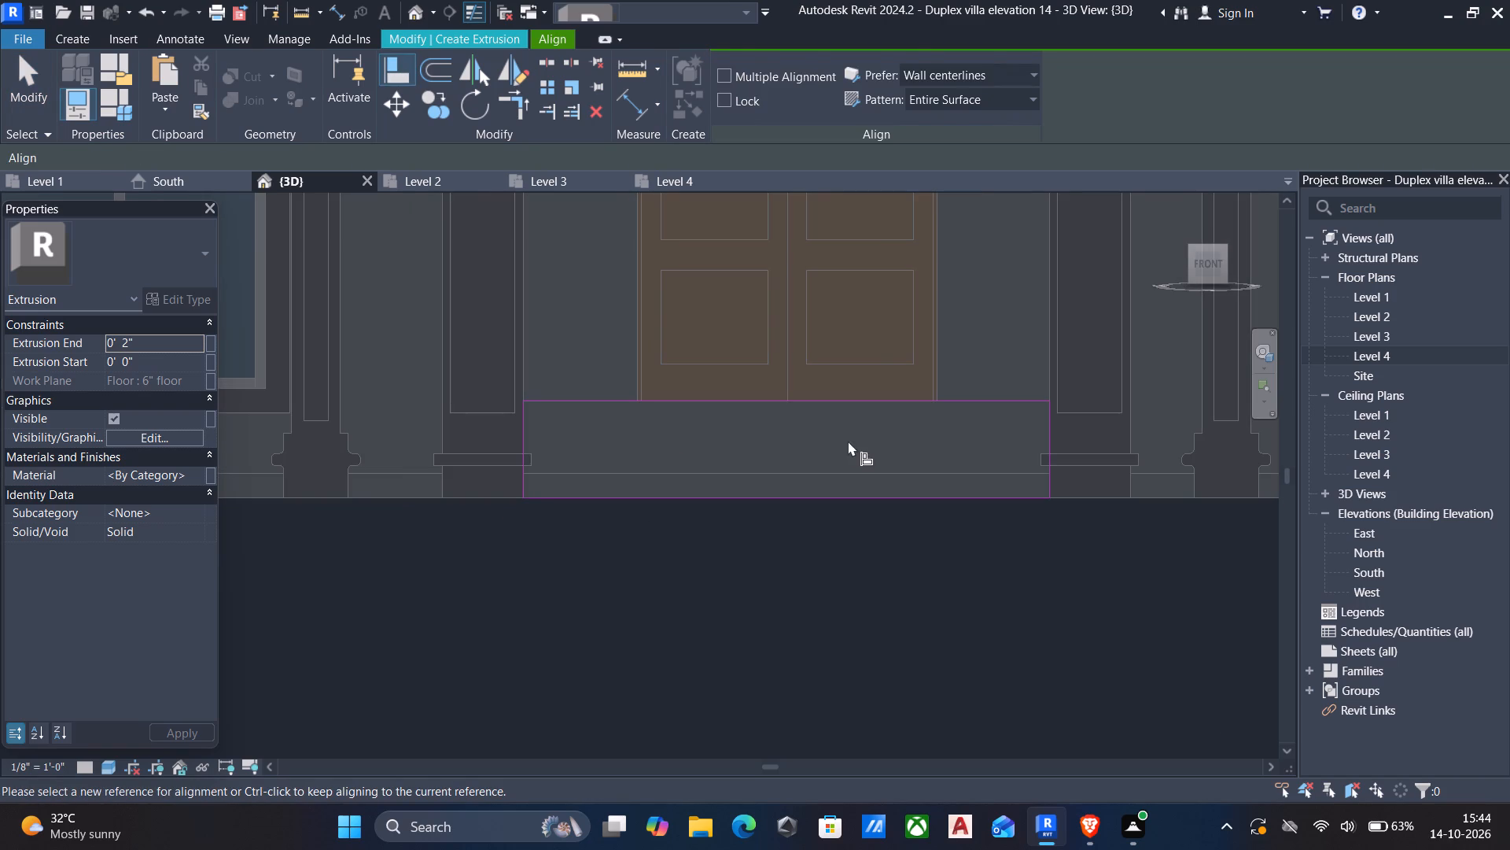
{"action": "key", "text": "Escape"}
{"action": "scroll", "coordinate": [751, 433], "scroll_direction": "down", "scroll_amount": 2}
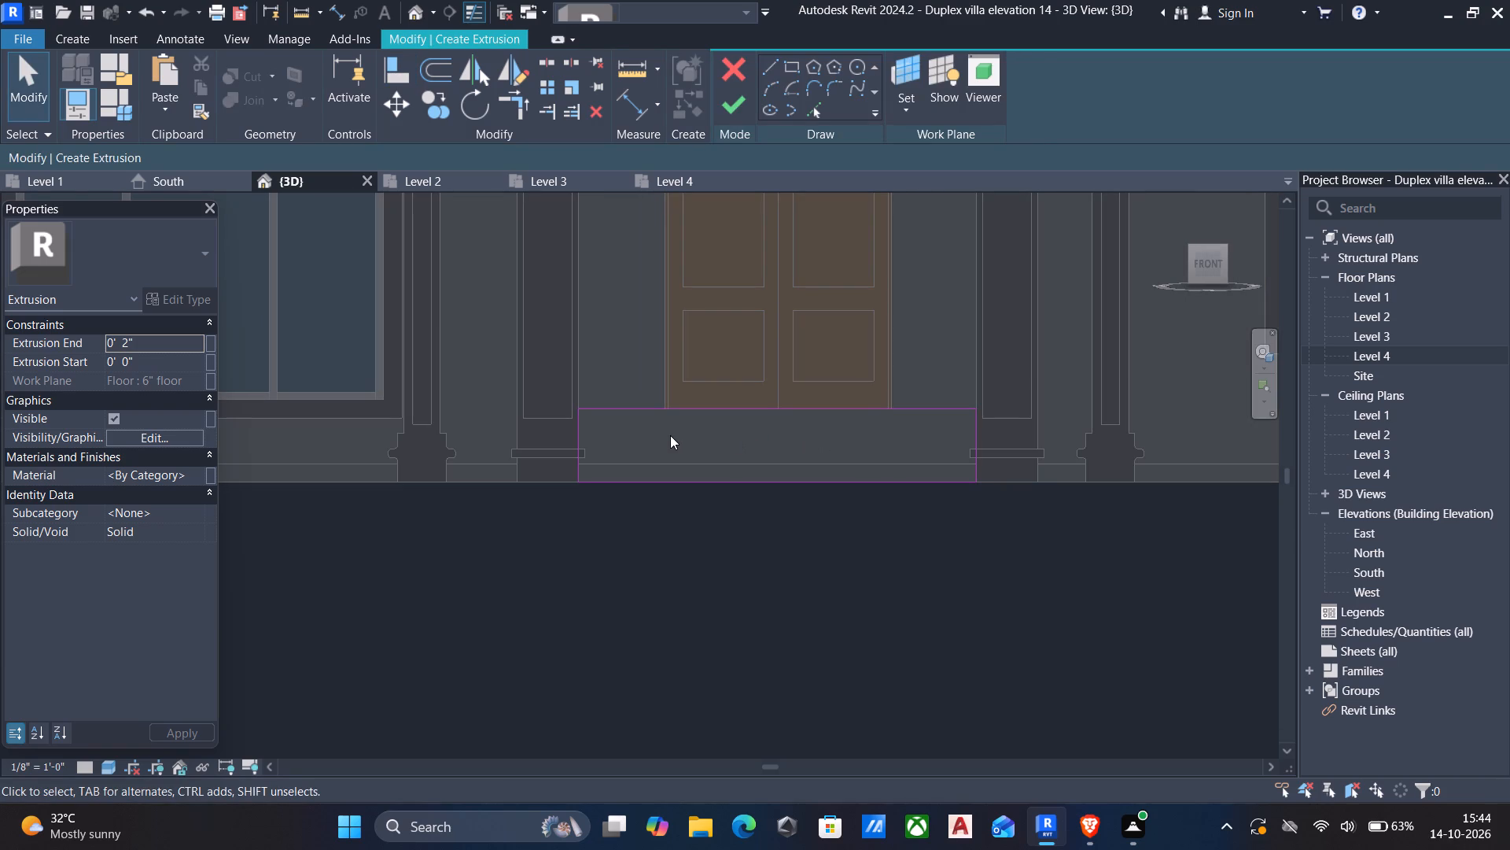
{"action": "left_click", "coordinate": [720, 102]}
Stretch the front face of the extrusion below the door outward past the entrance columns to a depth of about 12' 2".
{"action": "scroll", "coordinate": [699, 259], "scroll_direction": "down", "scroll_amount": 4}
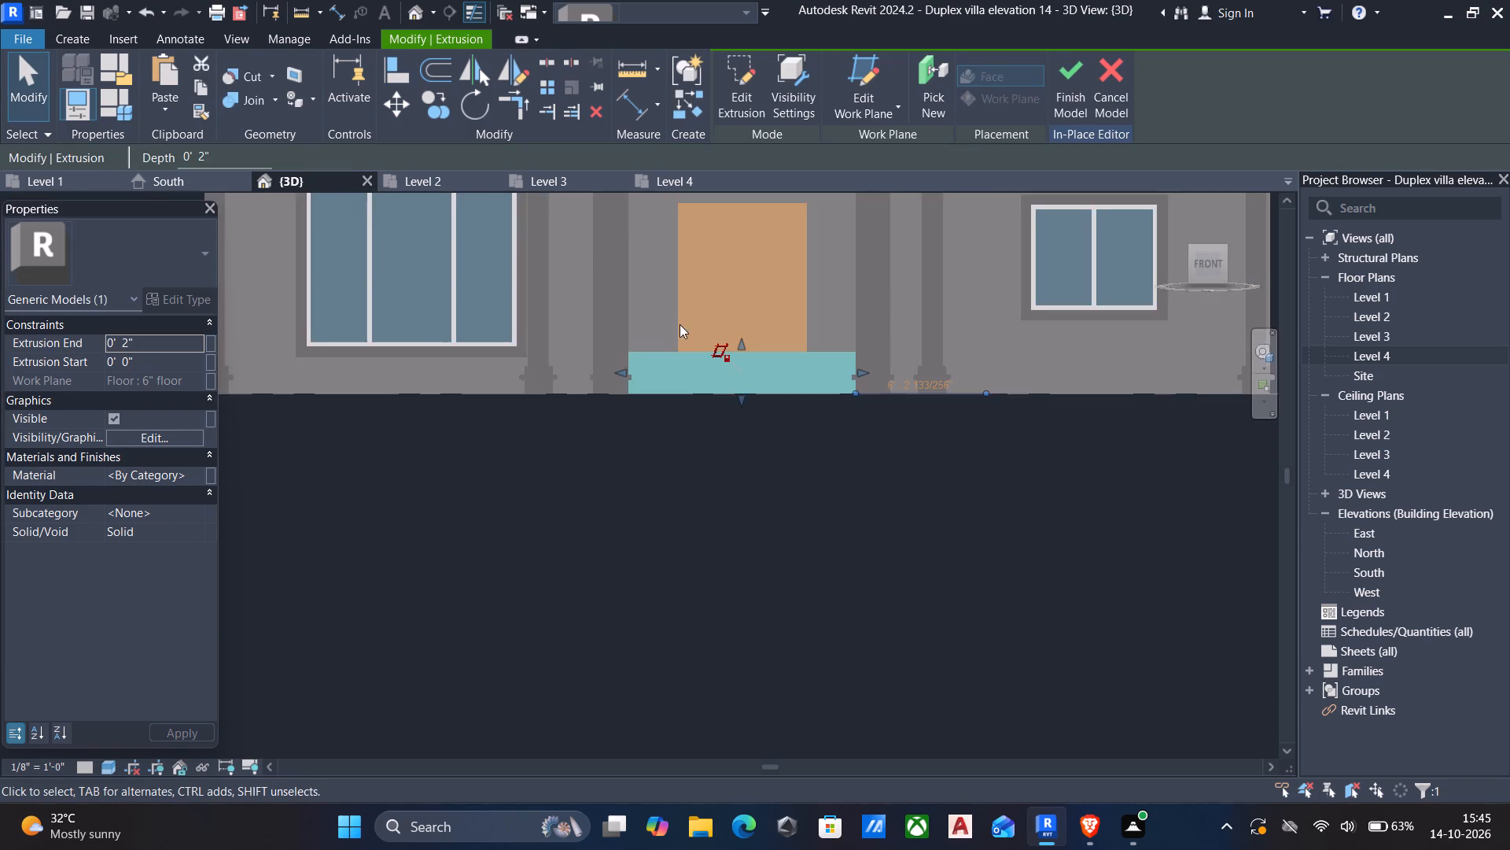
{"action": "middle_click_drag", "start_coordinate": [676, 342], "coordinate": [747, 497], "text": "shift"}
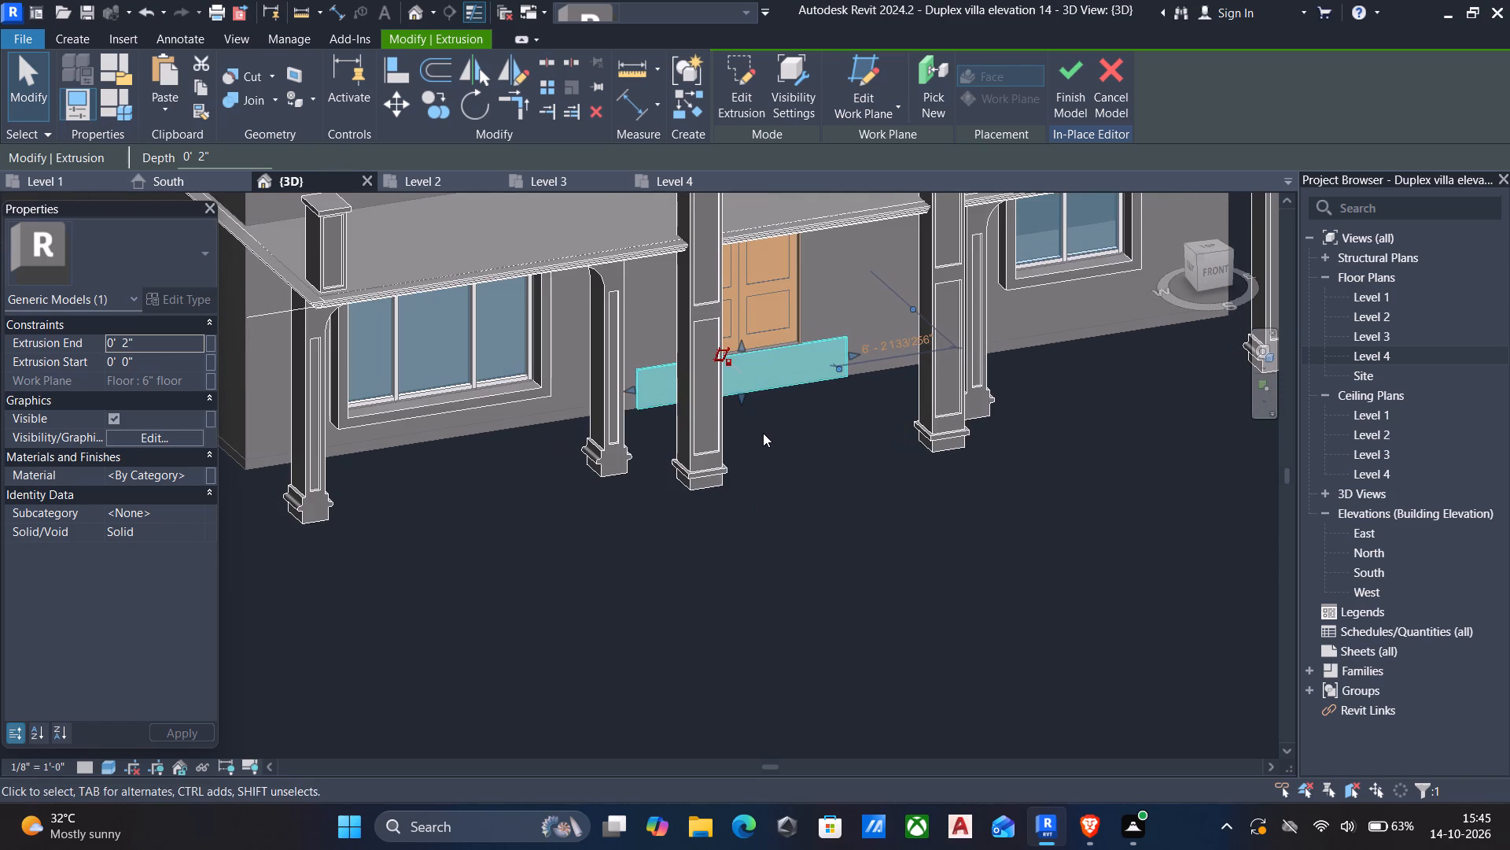
{"action": "key", "text": "Escape"}
{"action": "left_click", "coordinate": [753, 353]}
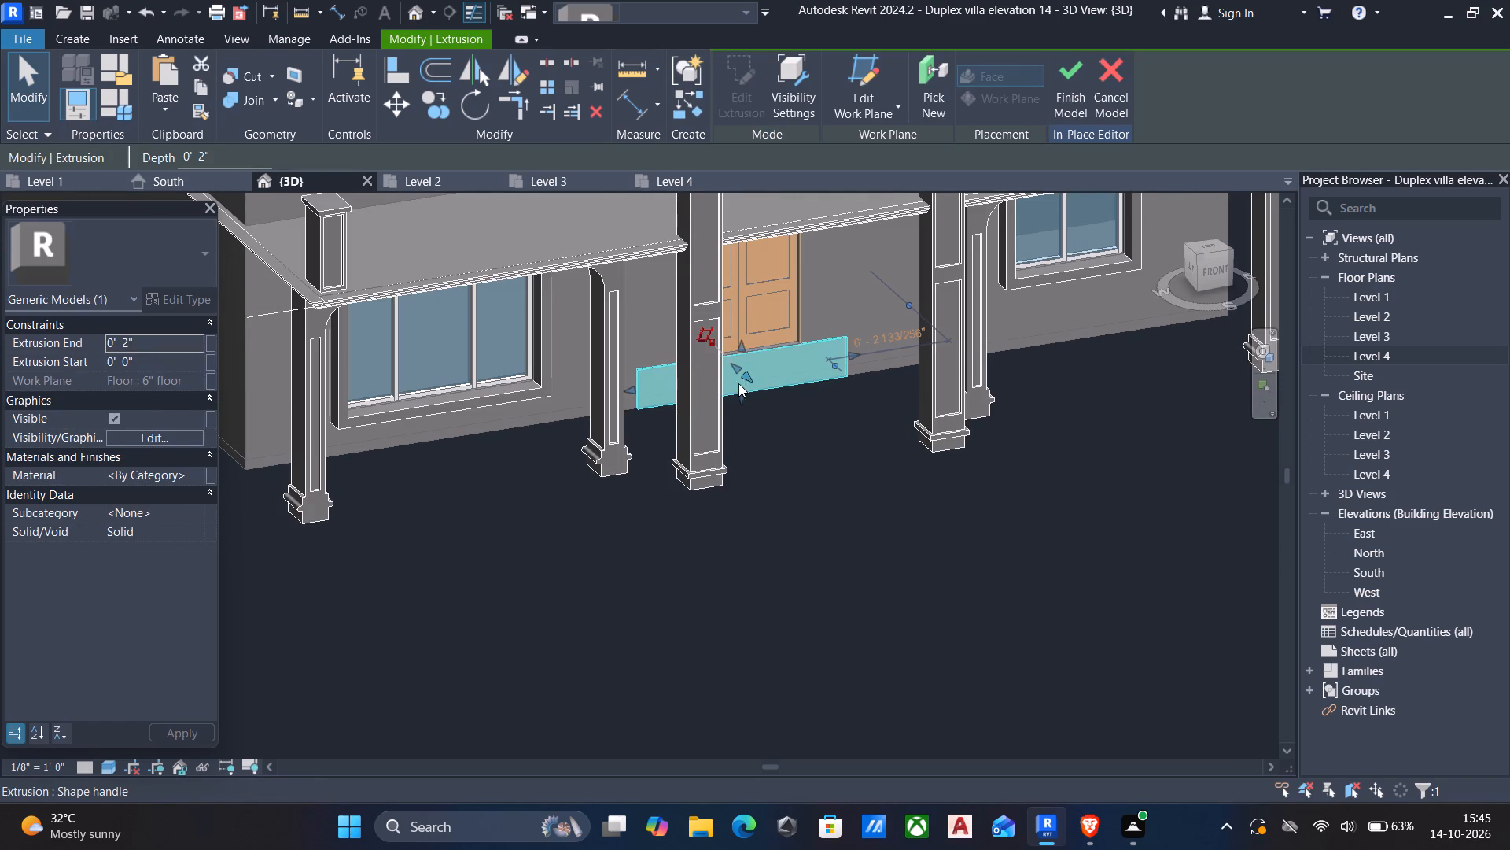
{"action": "left_click_drag", "start_coordinate": [748, 376], "coordinate": [856, 443]}
{"action": "key", "text": "Escape"}
Examine the entrance platform's depth and its fit around the porch columns from the front and both sides.
{"action": "middle_click_drag", "start_coordinate": [877, 516], "coordinate": [798, 493]}
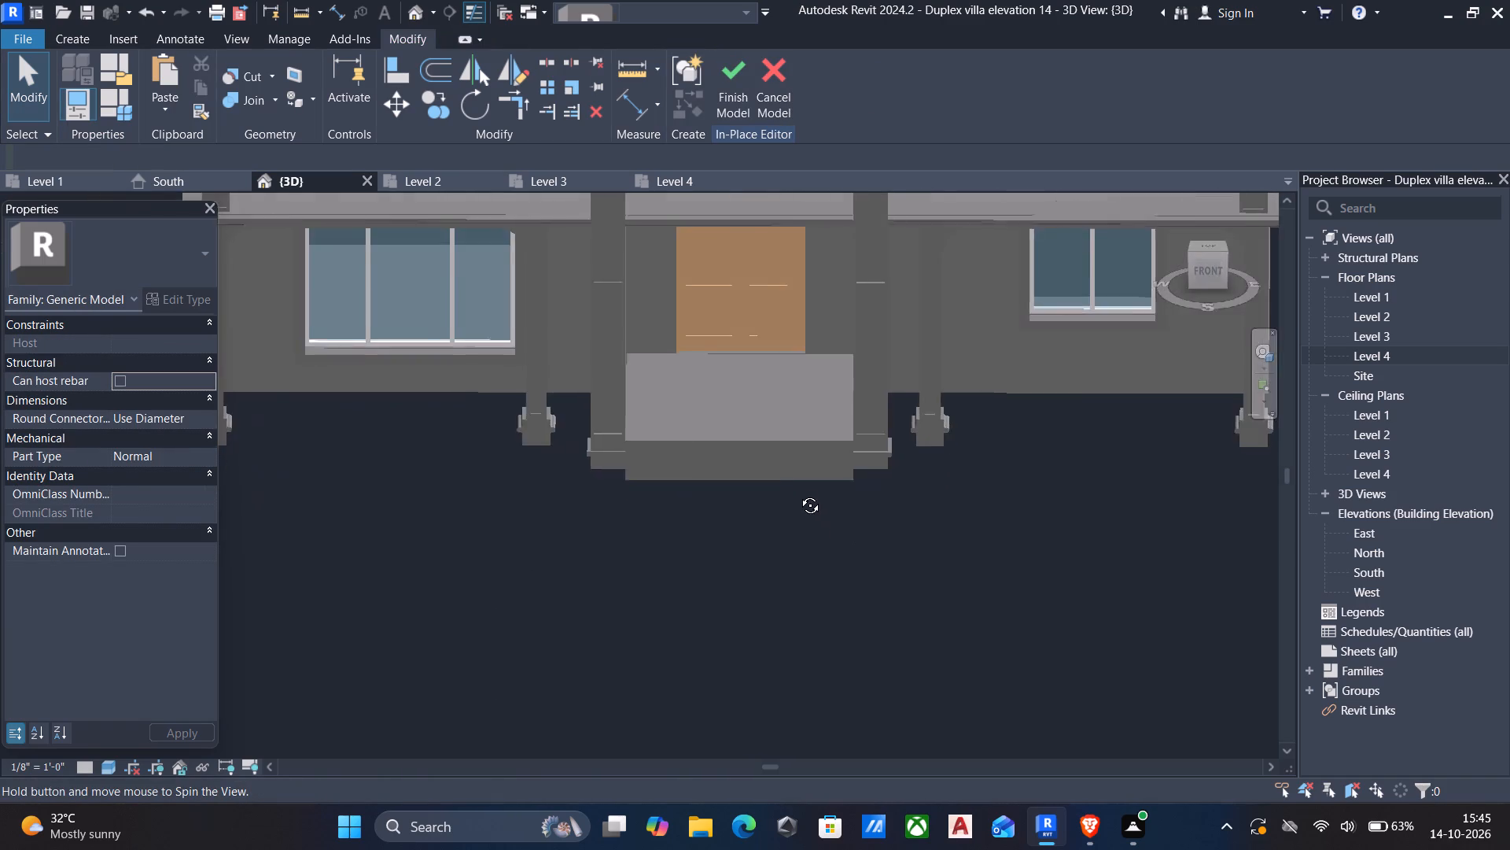
{"action": "middle_click_drag", "start_coordinate": [798, 493], "coordinate": [878, 457]}
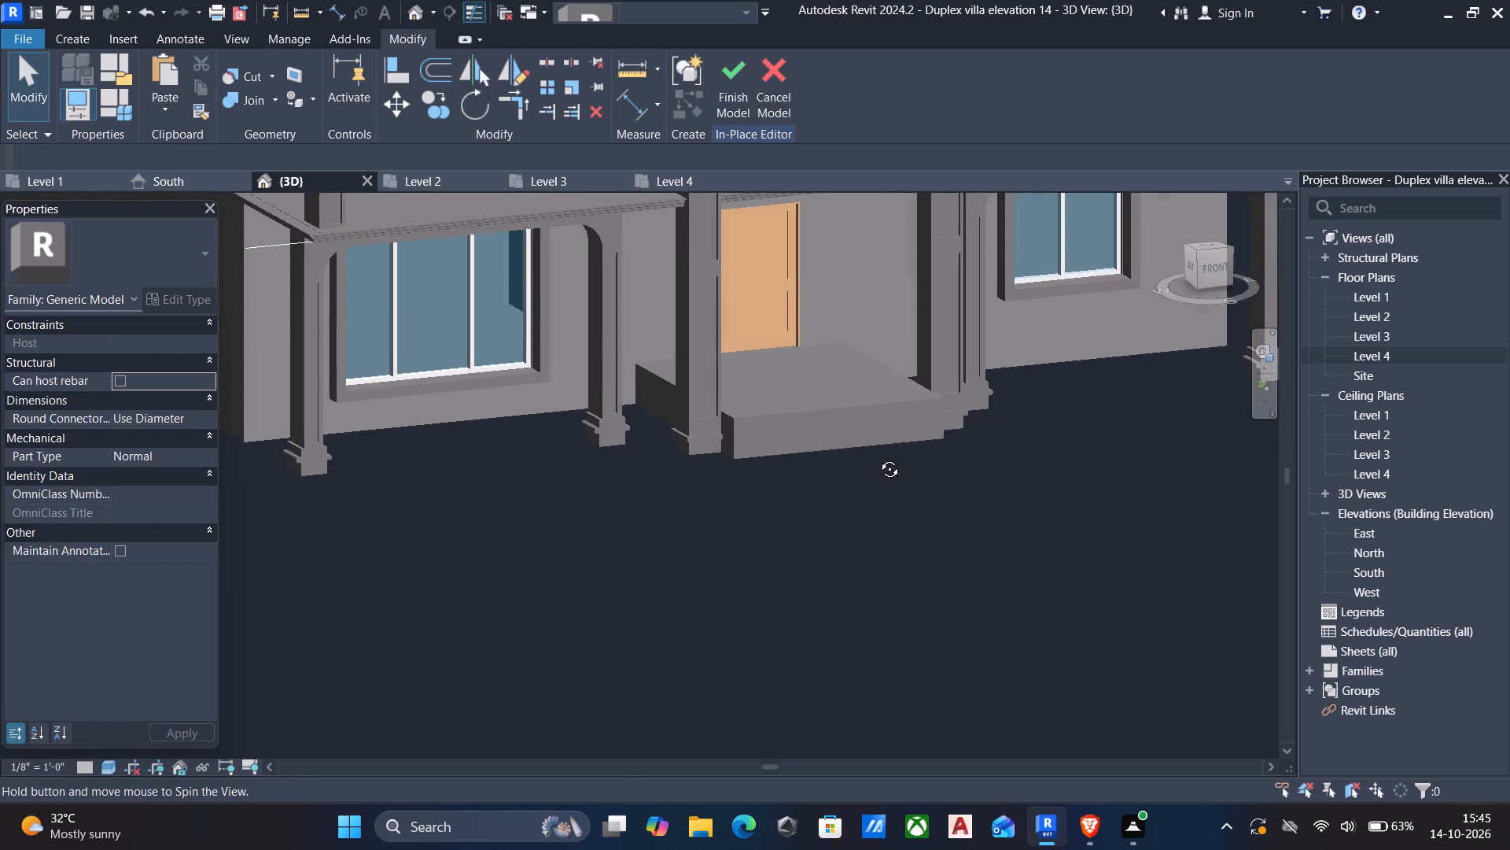
{"action": "middle_click_drag", "start_coordinate": [878, 457], "coordinate": [840, 435]}
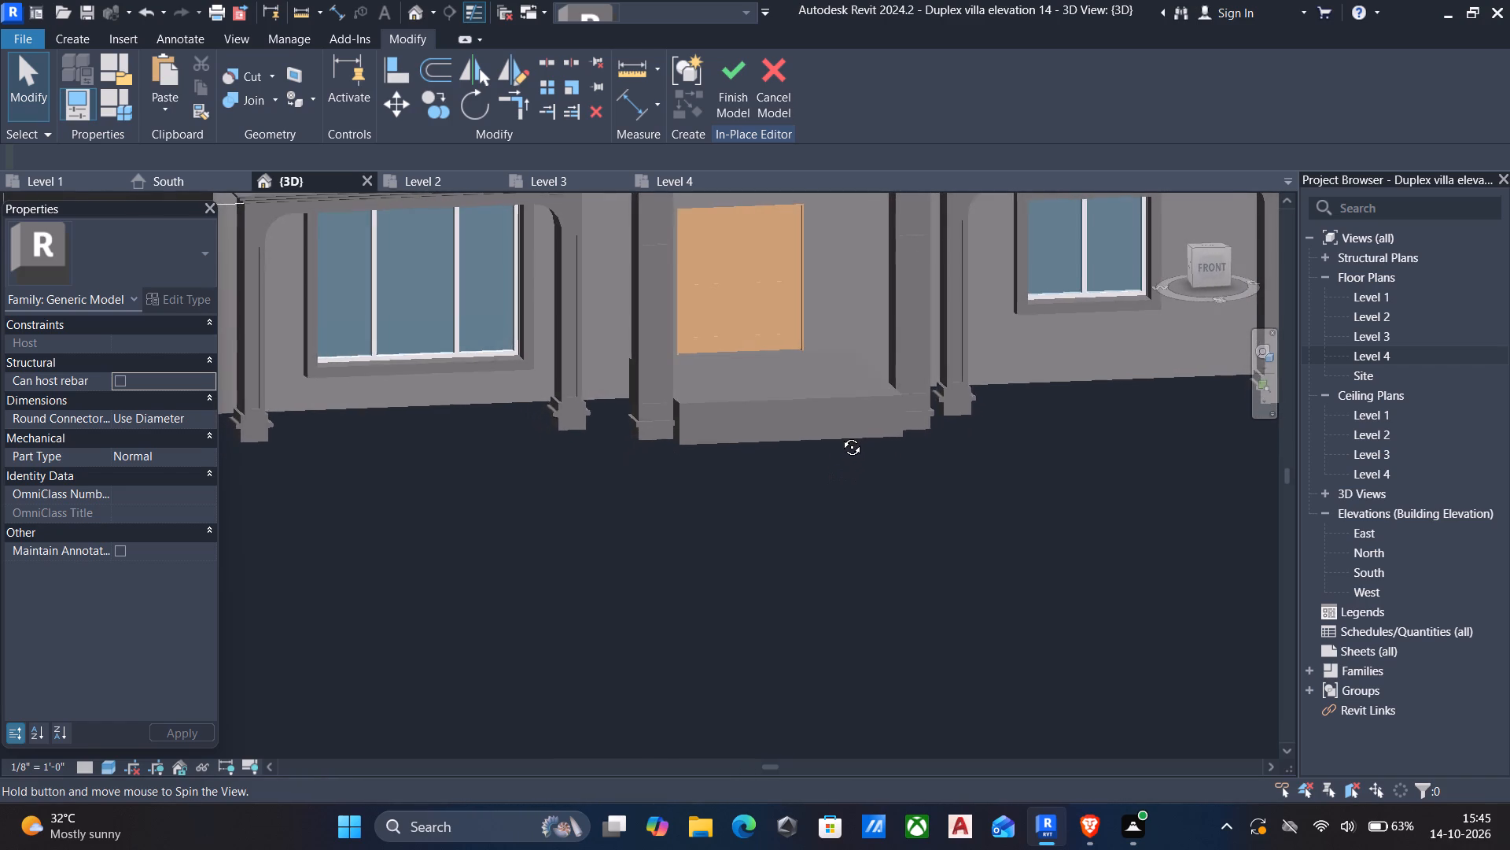
{"action": "middle_click_drag", "start_coordinate": [840, 435], "coordinate": [1011, 497]}
{"action": "middle_click_drag", "start_coordinate": [977, 496], "coordinate": [978, 489], "text": "shift"}
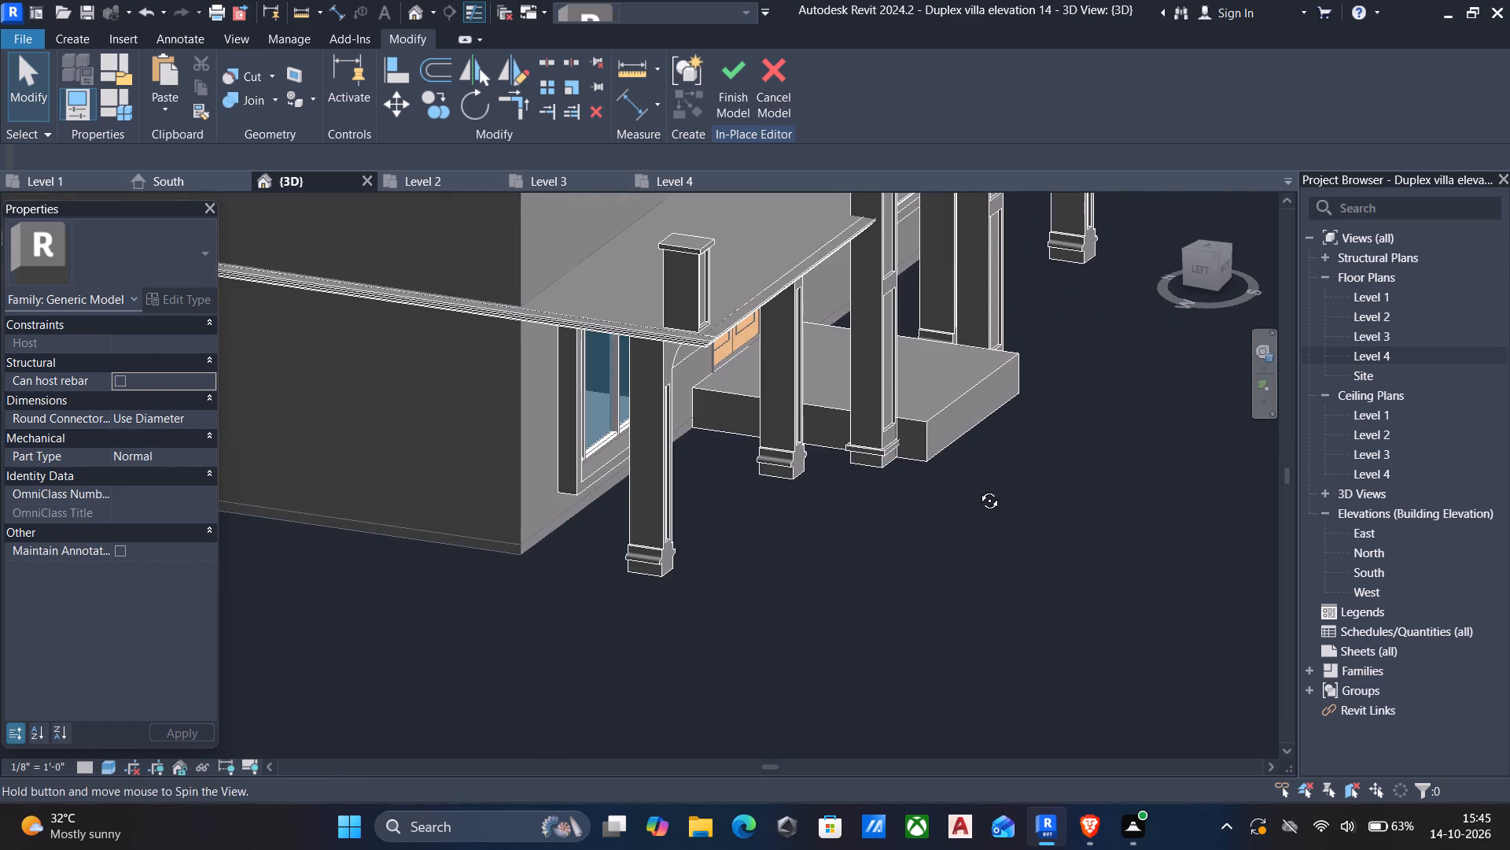
{"action": "middle_click_drag", "start_coordinate": [978, 489], "coordinate": [1052, 427], "text": "shift"}
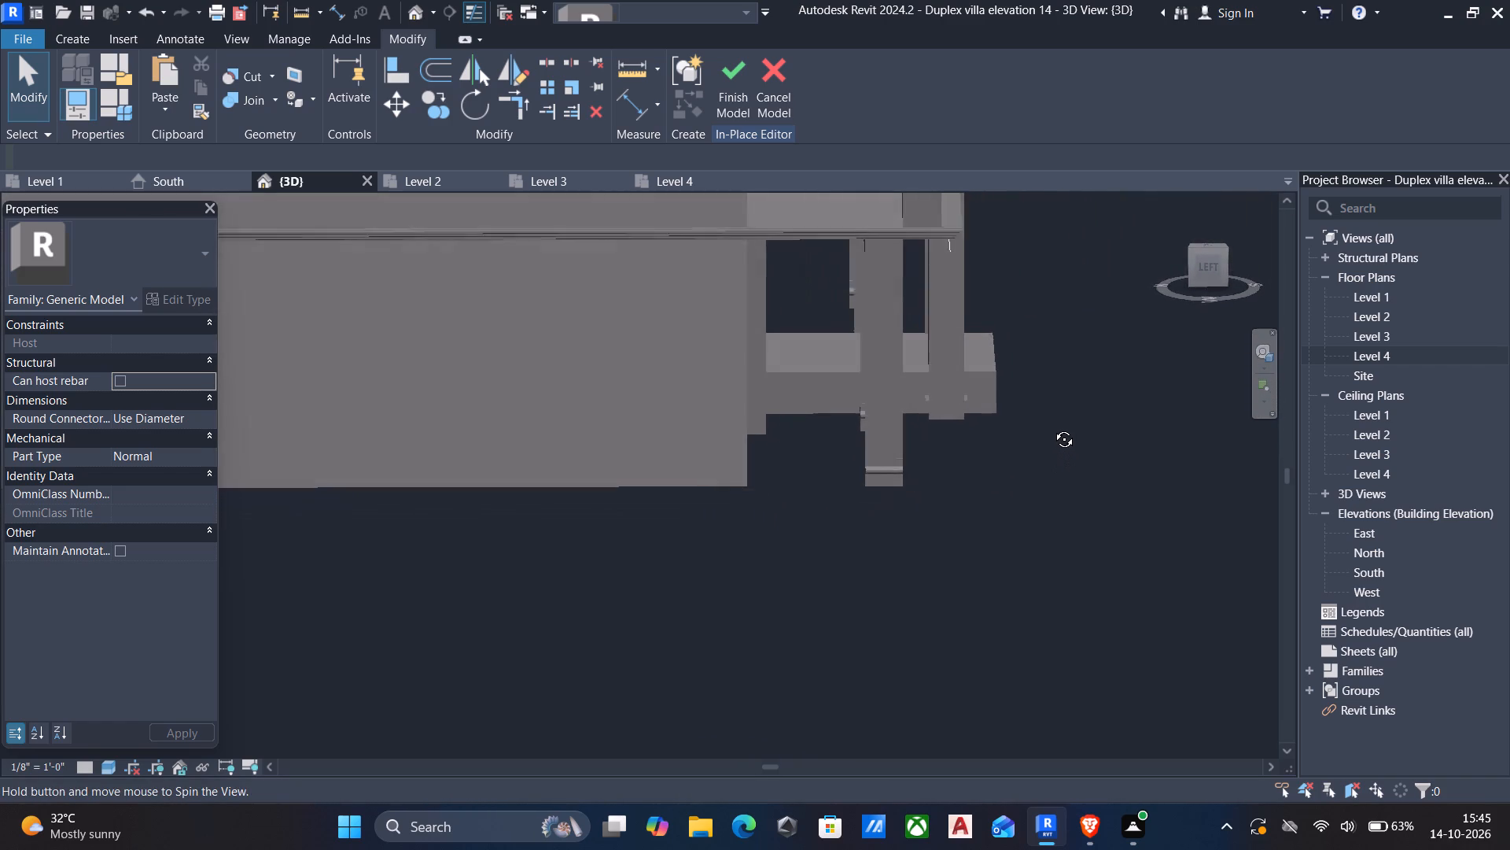
{"action": "middle_click_drag", "start_coordinate": [1052, 427], "coordinate": [554, 430], "text": "shift"}
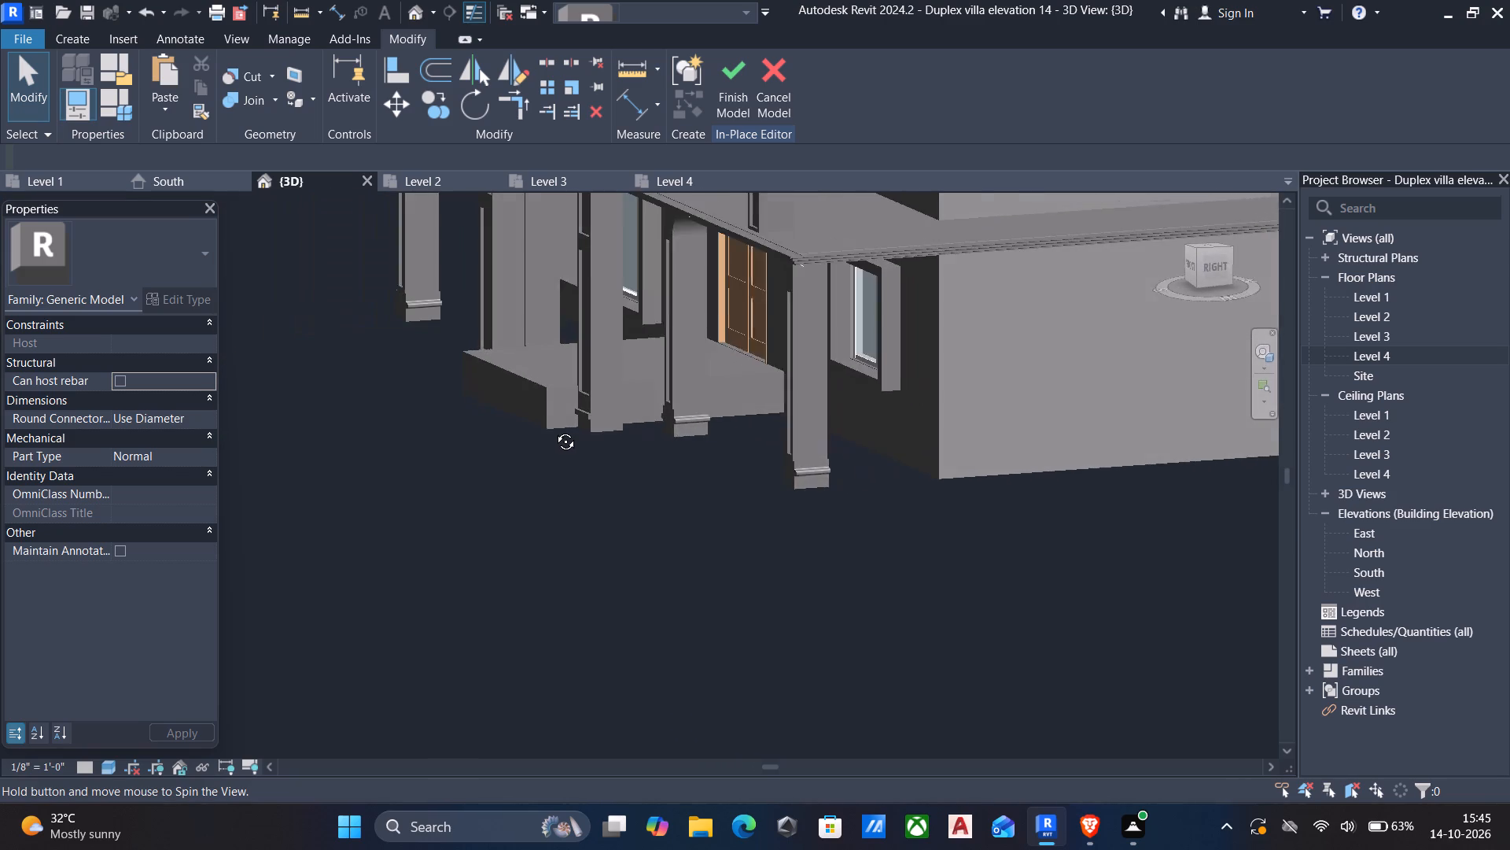
{"action": "middle_click_drag", "start_coordinate": [554, 430], "coordinate": [720, 434], "text": "shift"}
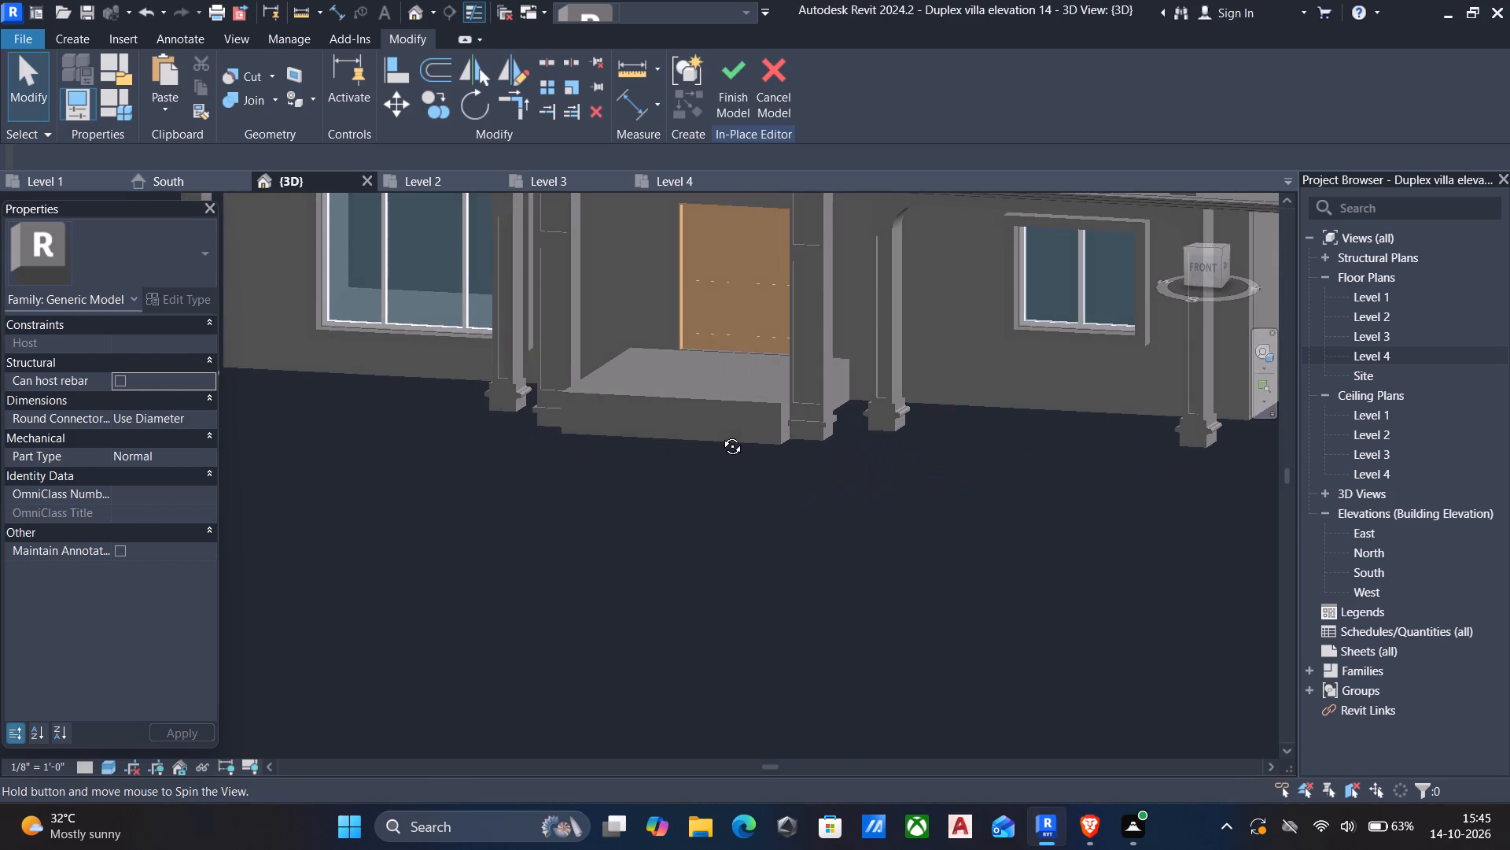
{"action": "middle_click_drag", "start_coordinate": [720, 434], "coordinate": [628, 450], "text": "shift"}
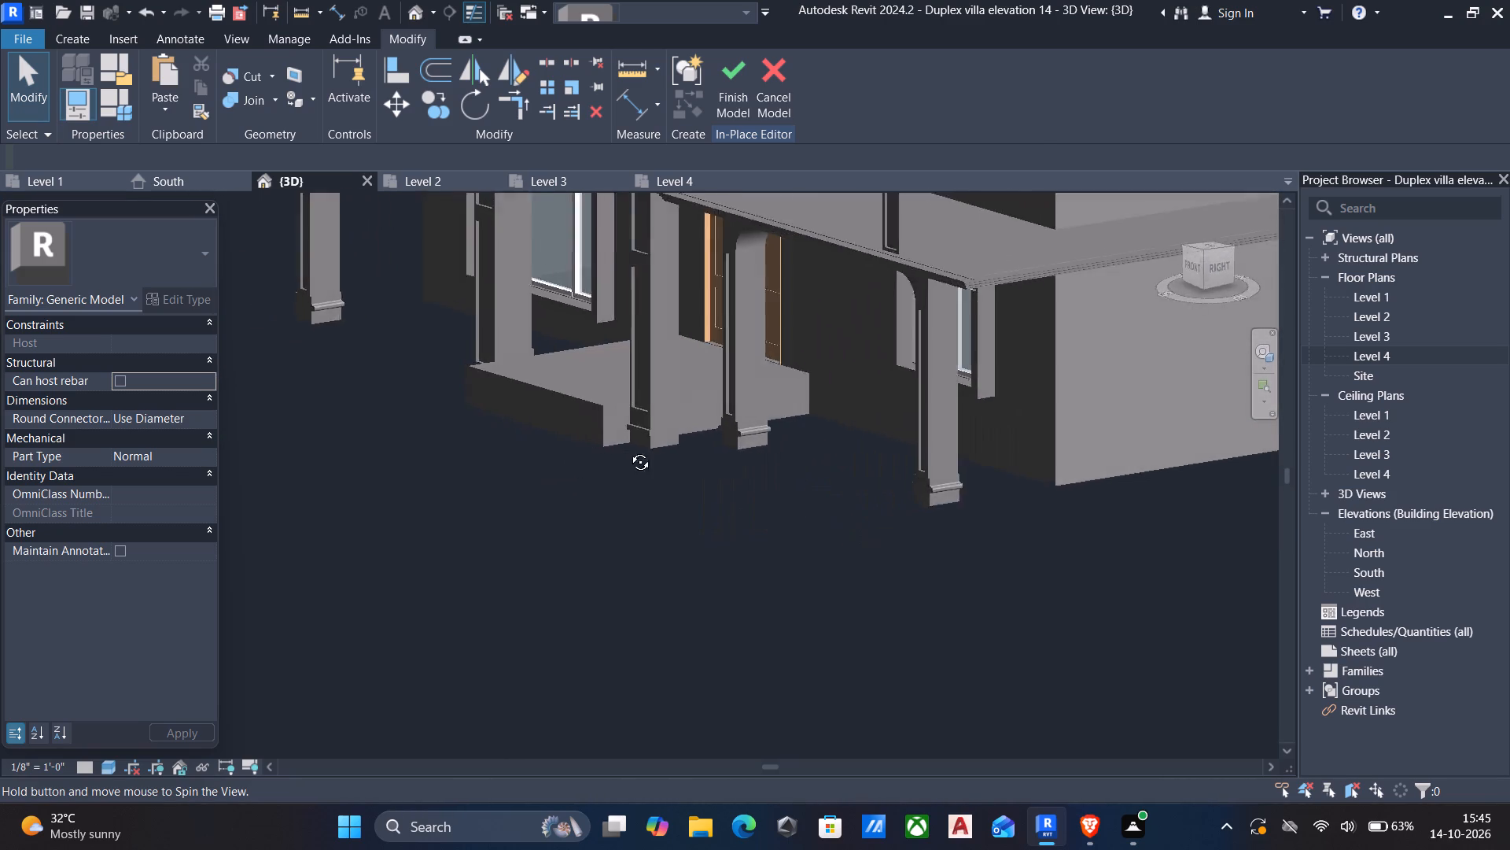
{"action": "middle_click_drag", "start_coordinate": [628, 450], "coordinate": [729, 450], "text": "shift"}
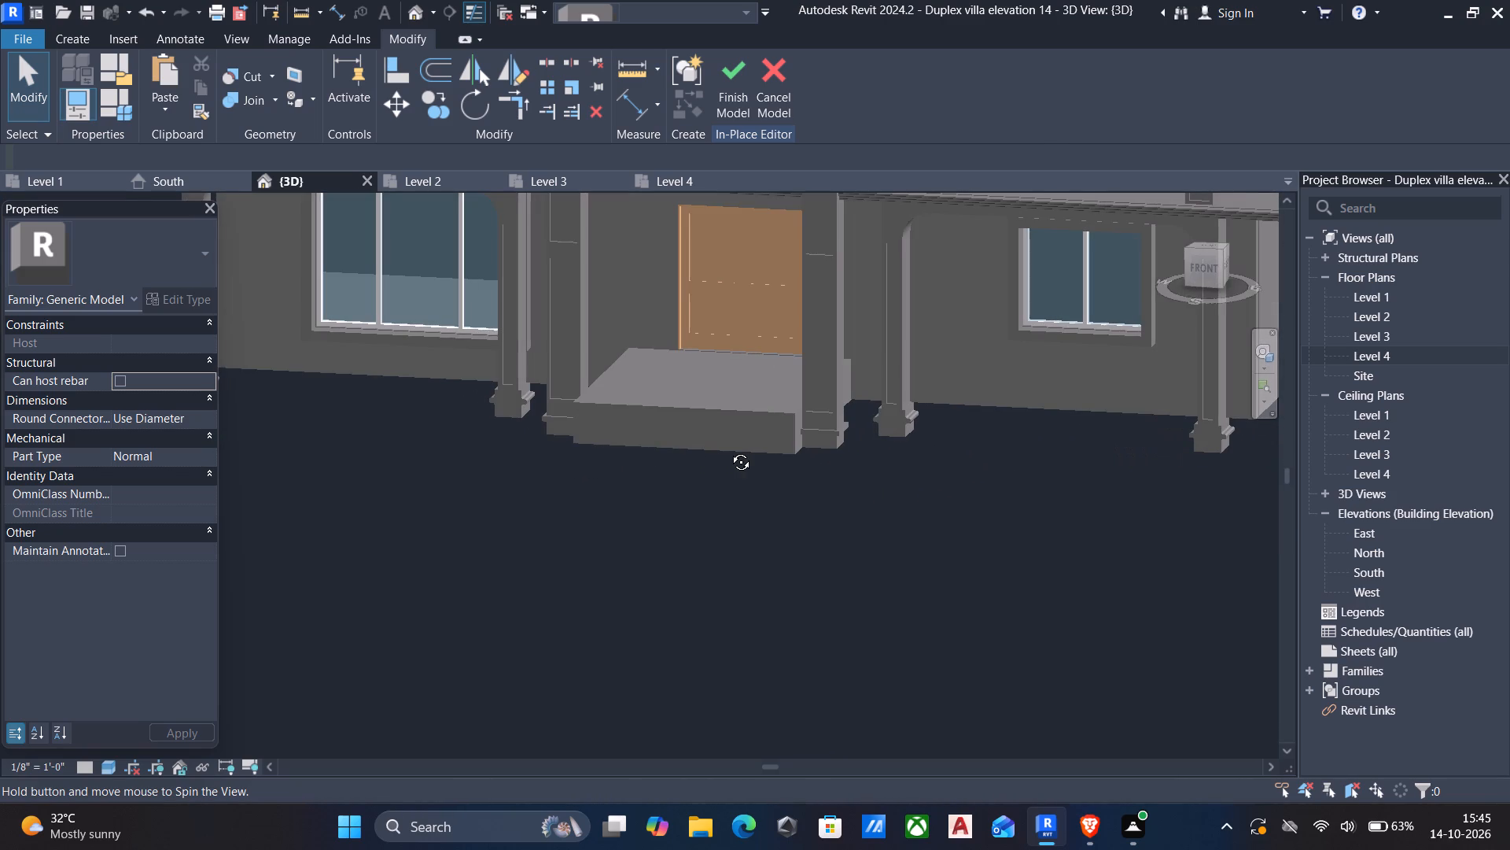
{"action": "middle_click_drag", "start_coordinate": [729, 450], "coordinate": [812, 491], "text": "shift"}
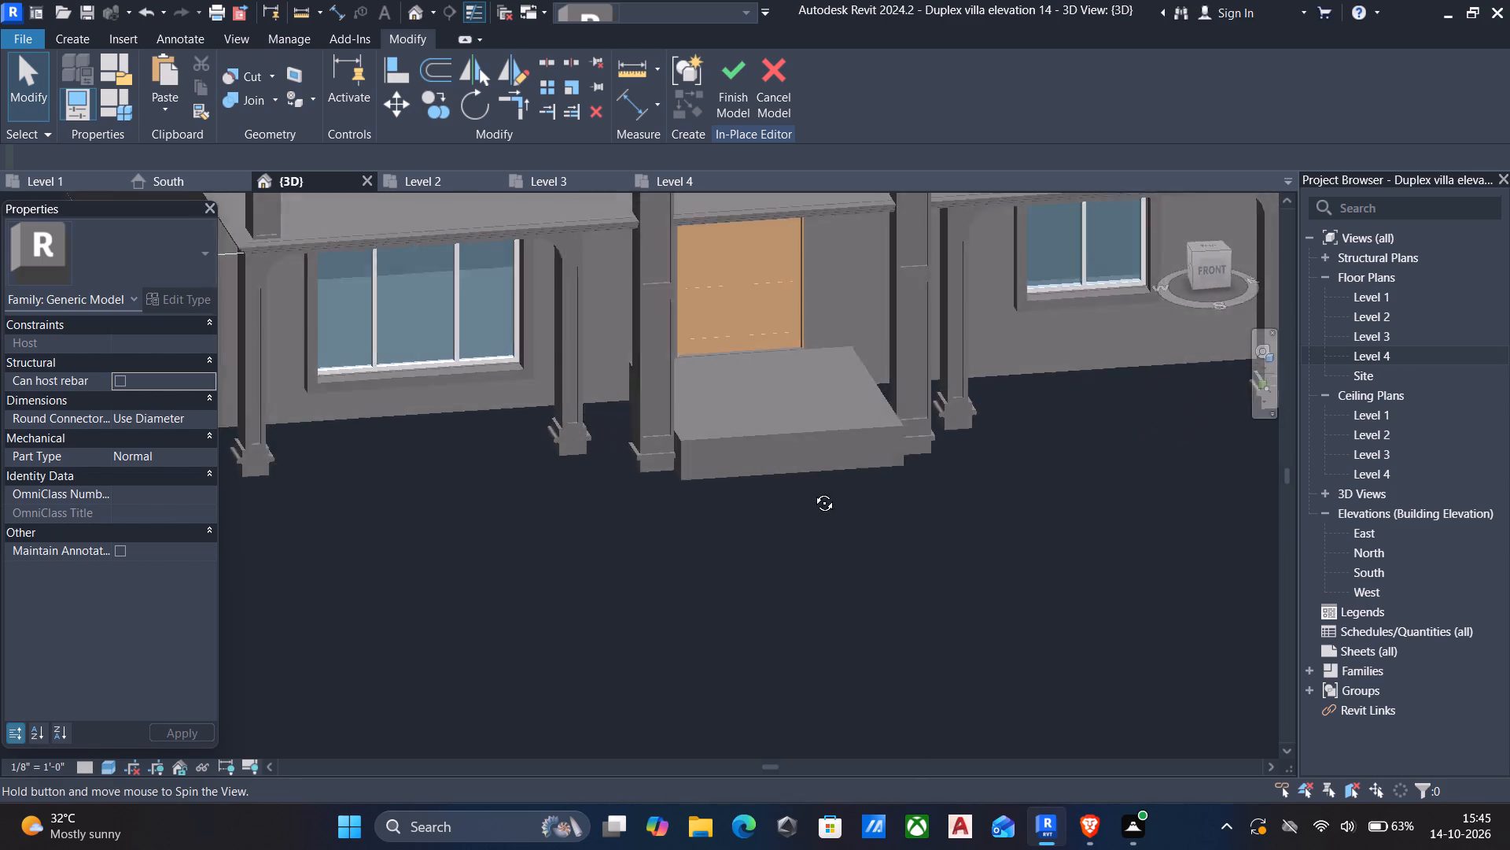
{"action": "middle_click_drag", "start_coordinate": [812, 491], "coordinate": [943, 507], "text": "shift"}
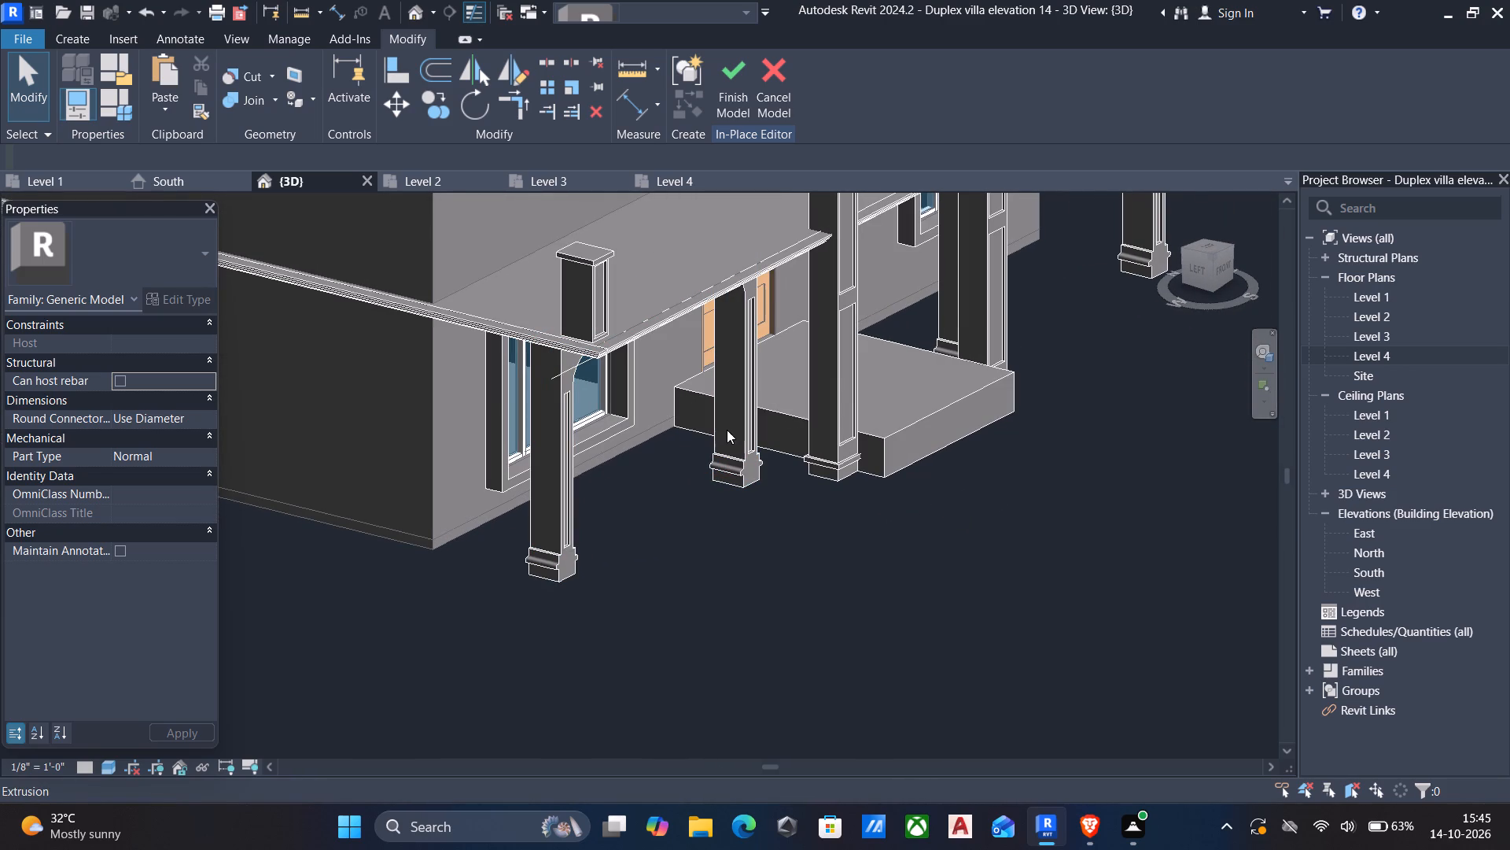
Edit the entrance platform's extrusion sketch and set its top edge 8" above the base, finishing the sketch.
{"action": "left_click", "coordinate": [772, 410]}
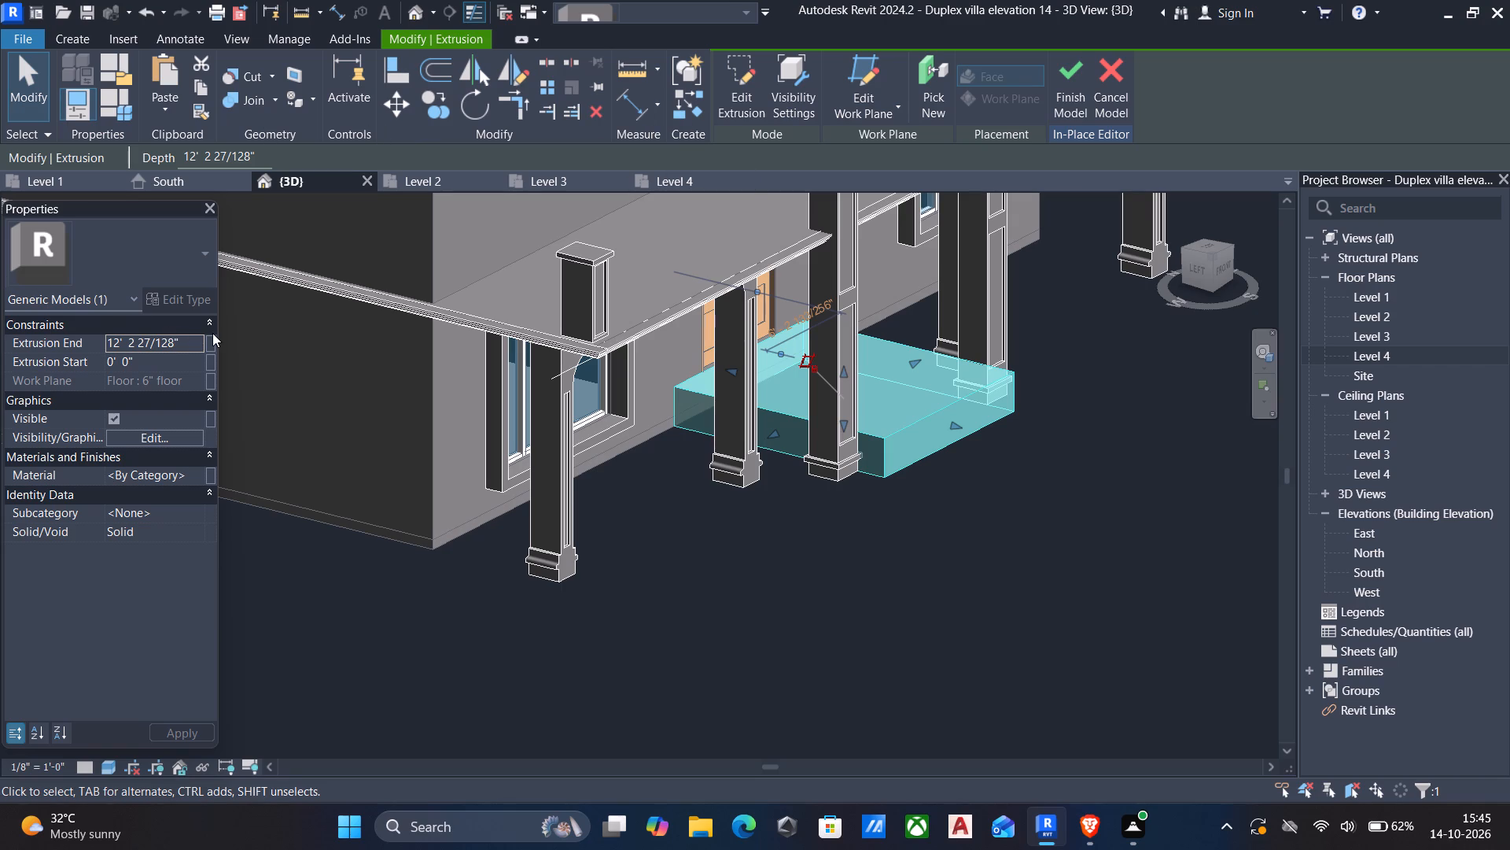
{"action": "left_click", "coordinate": [1217, 272]}
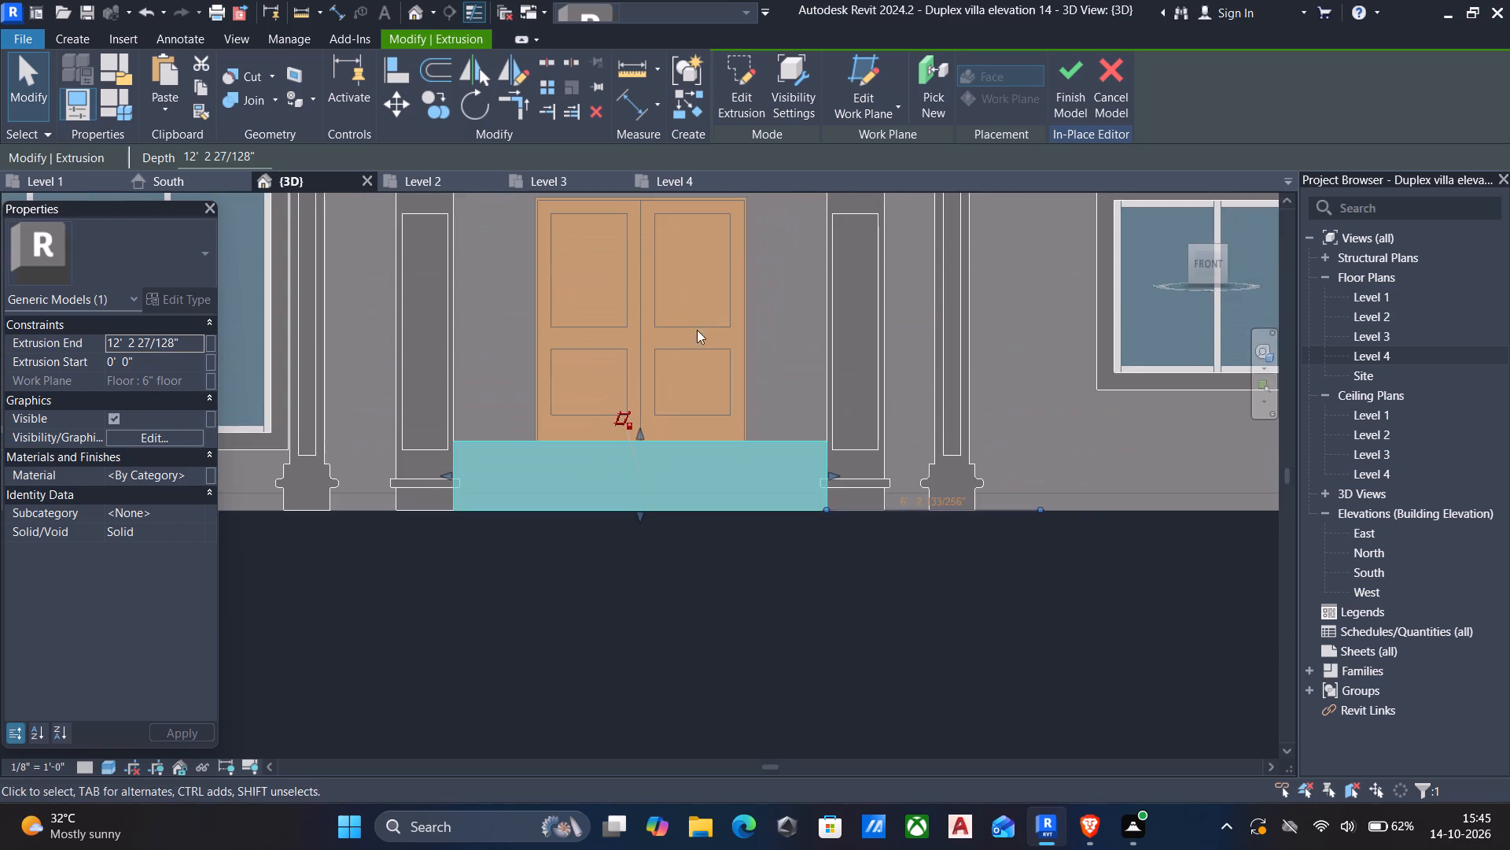
{"action": "scroll", "coordinate": [646, 445], "scroll_direction": "up", "scroll_amount": 3}
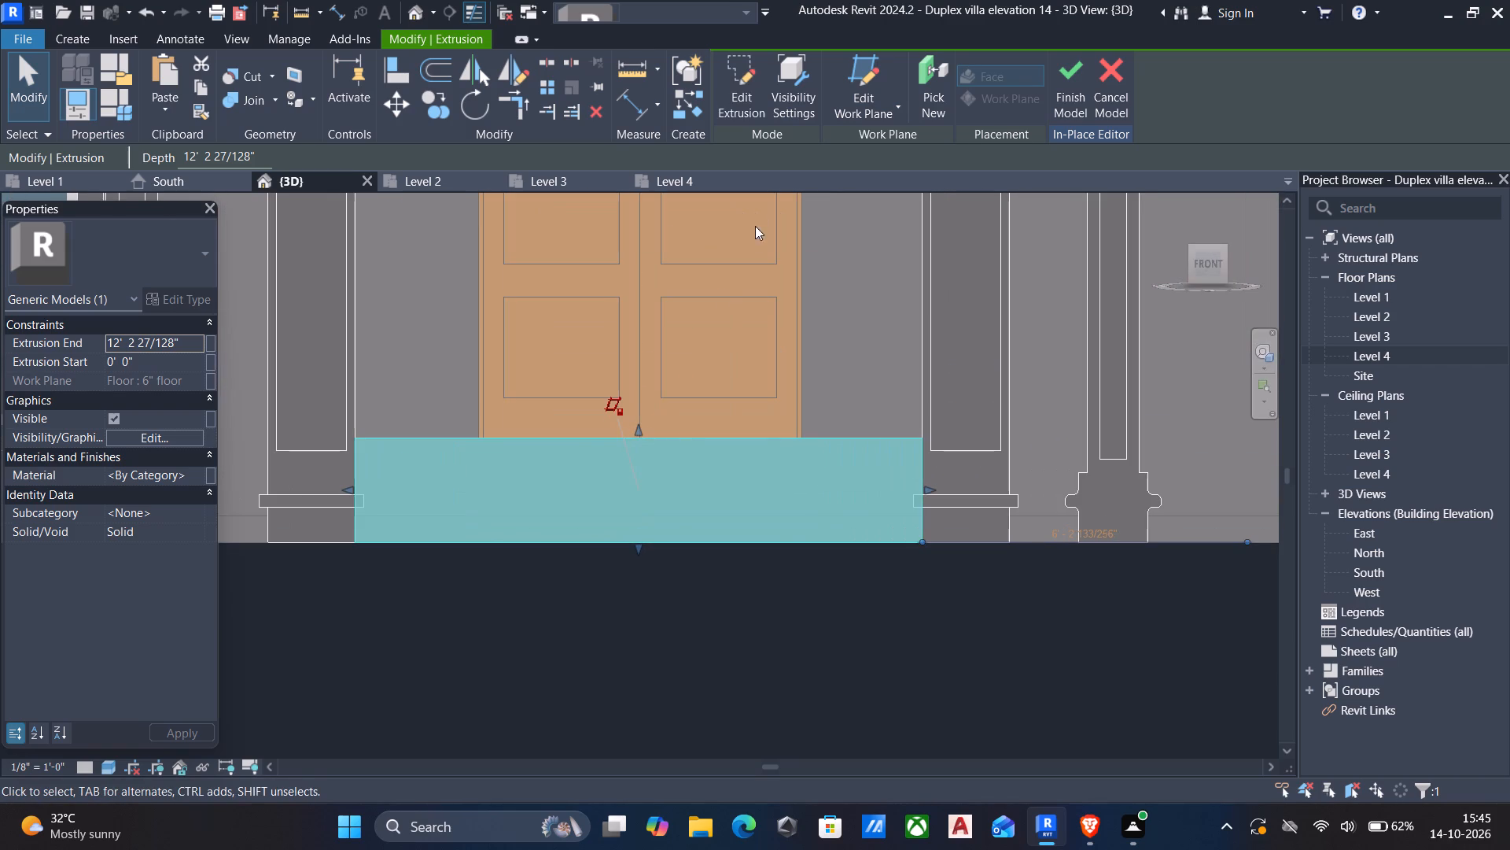
{"action": "left_click", "coordinate": [740, 77]}
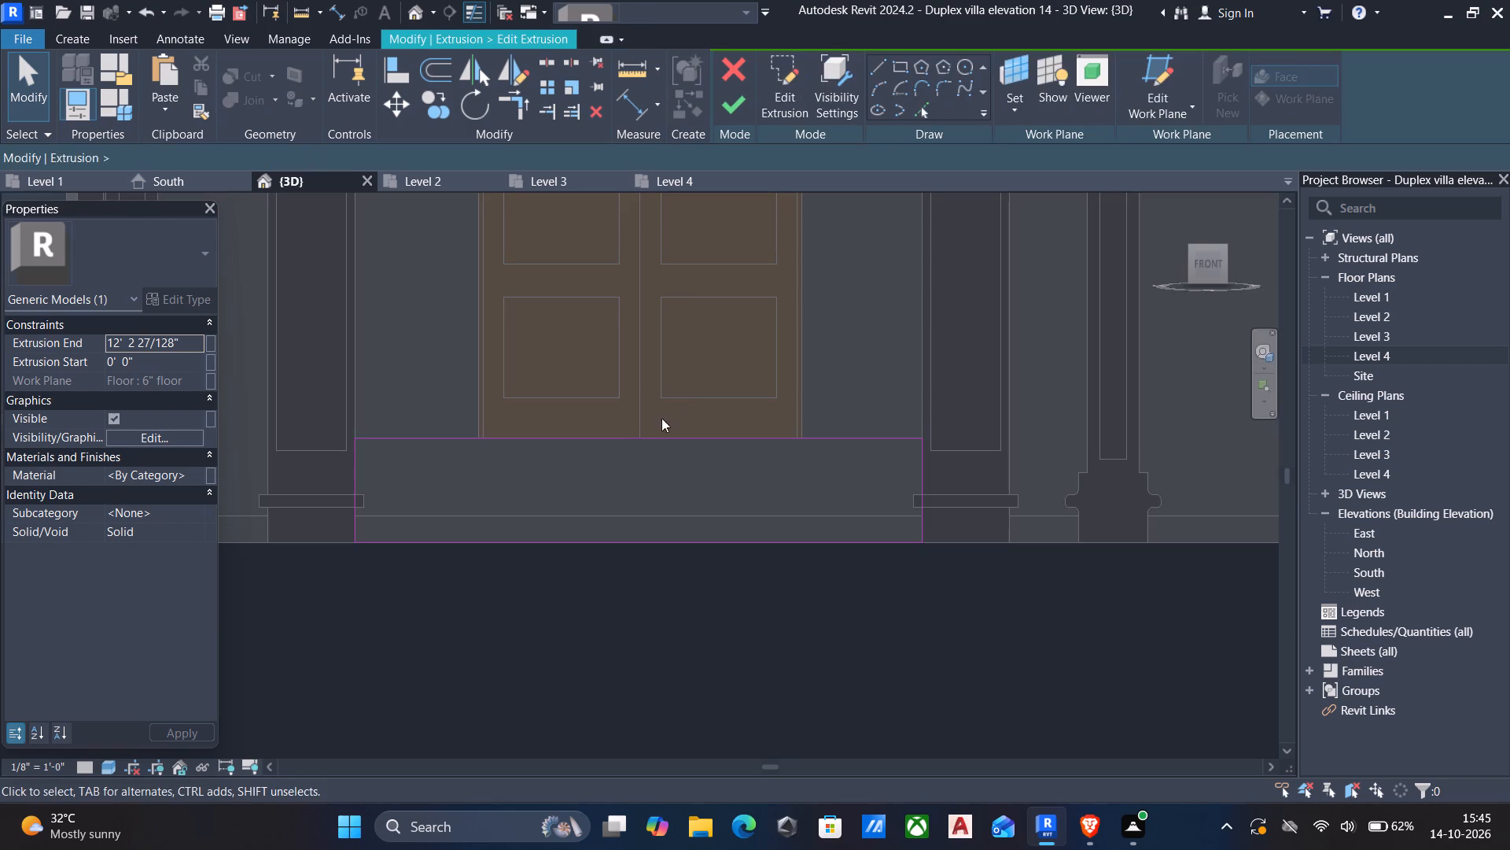
{"action": "left_click", "coordinate": [633, 434]}
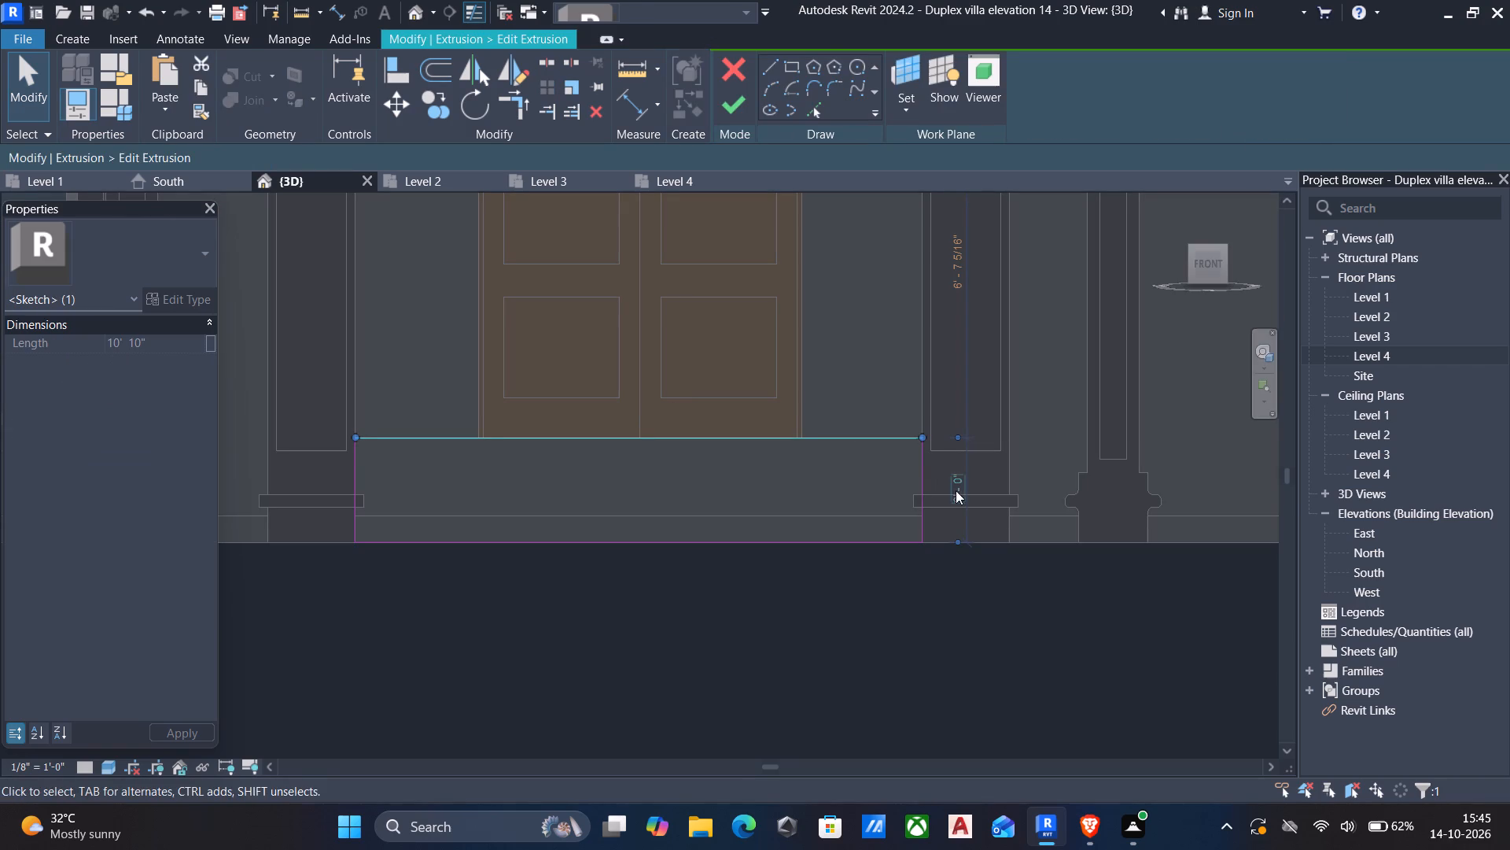
{"action": "left_click", "coordinate": [956, 490]}
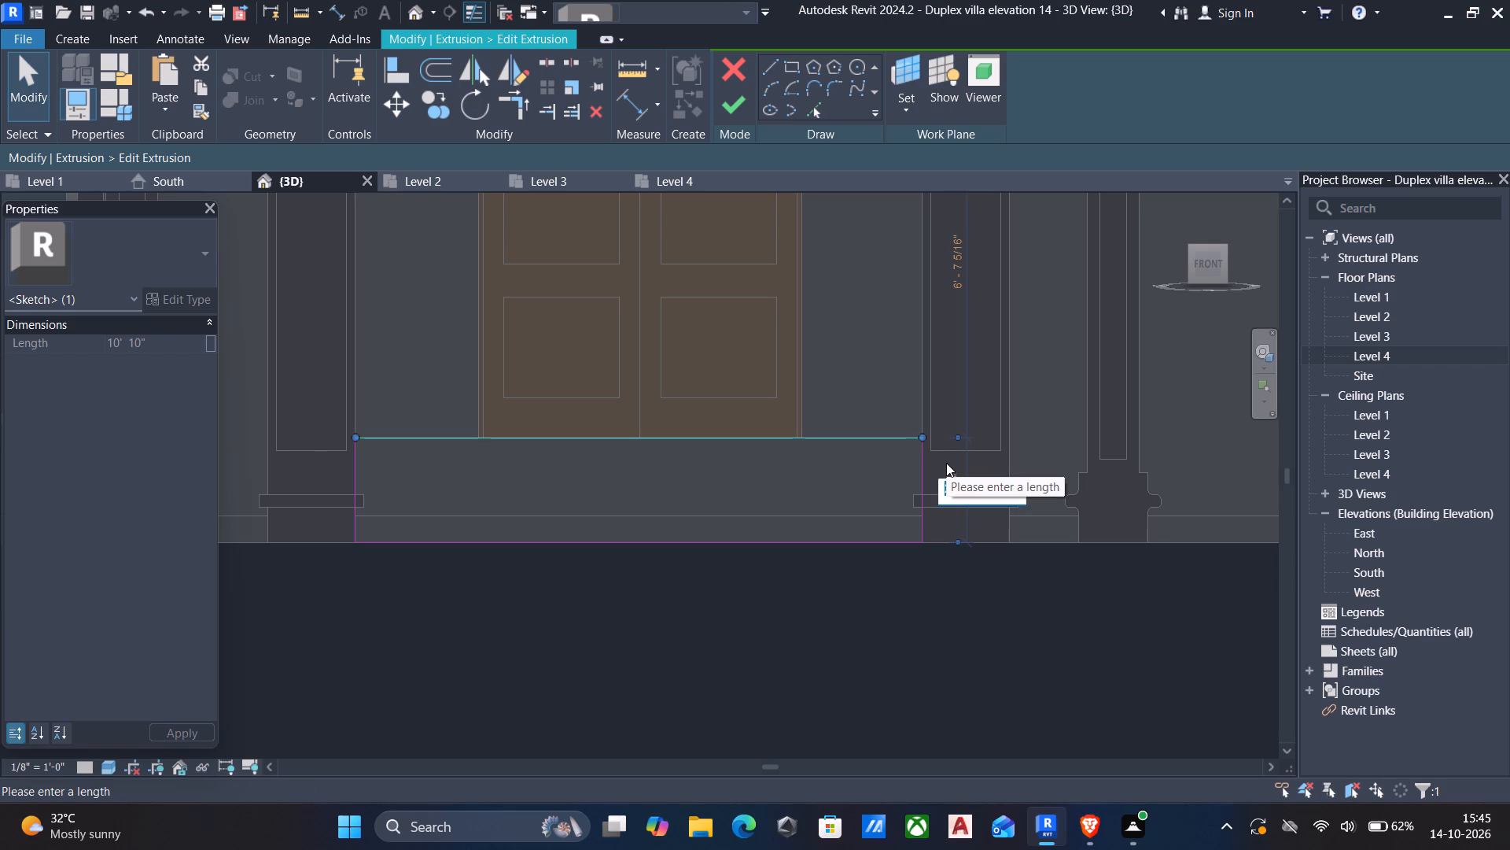
{"action": "type", "text": "8\""}
{"action": "key", "text": "Return"}
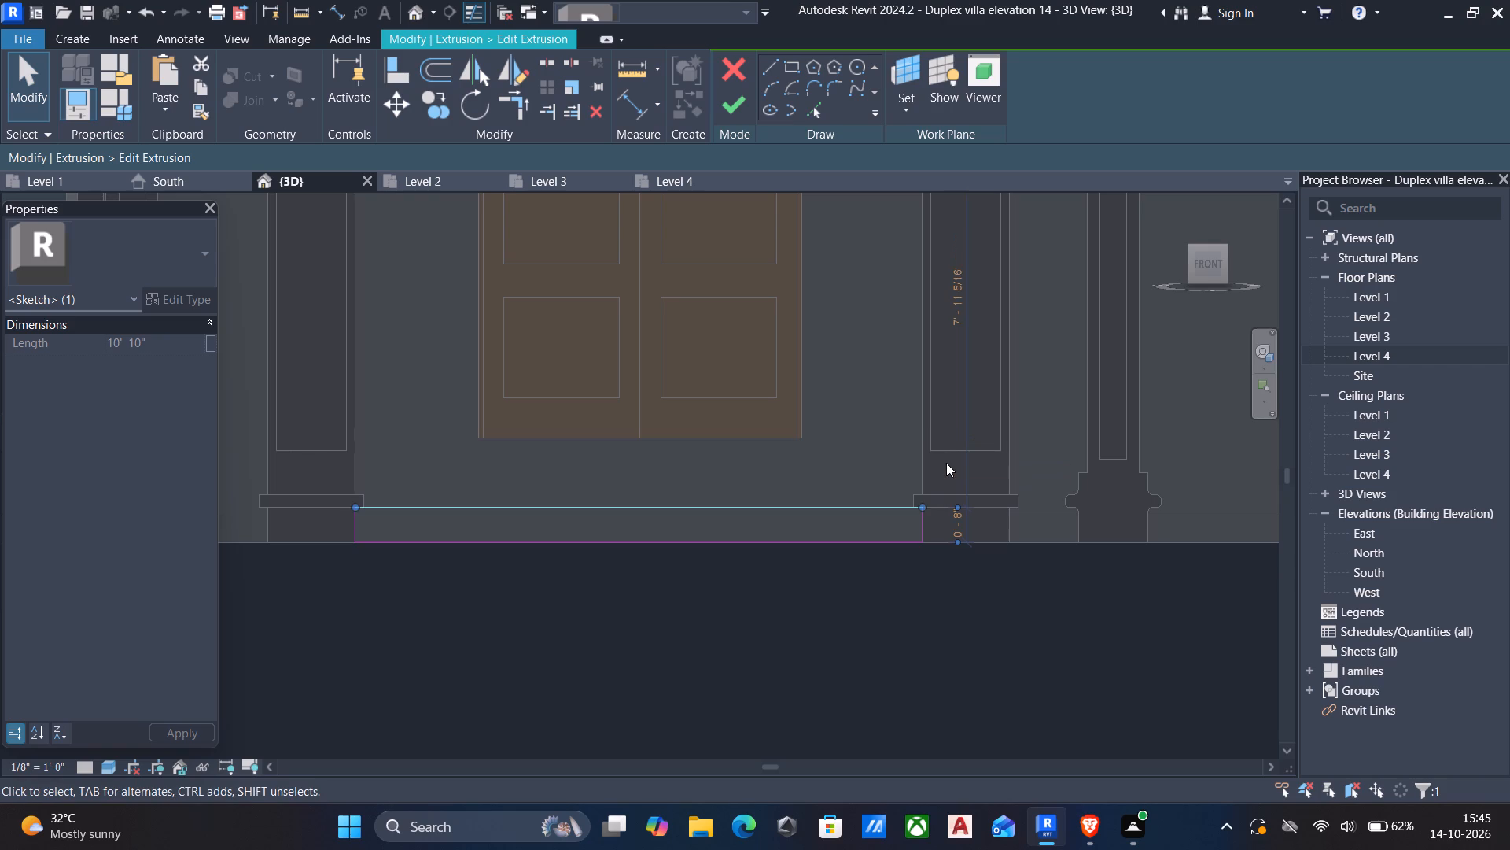
{"action": "left_click", "coordinate": [731, 113]}
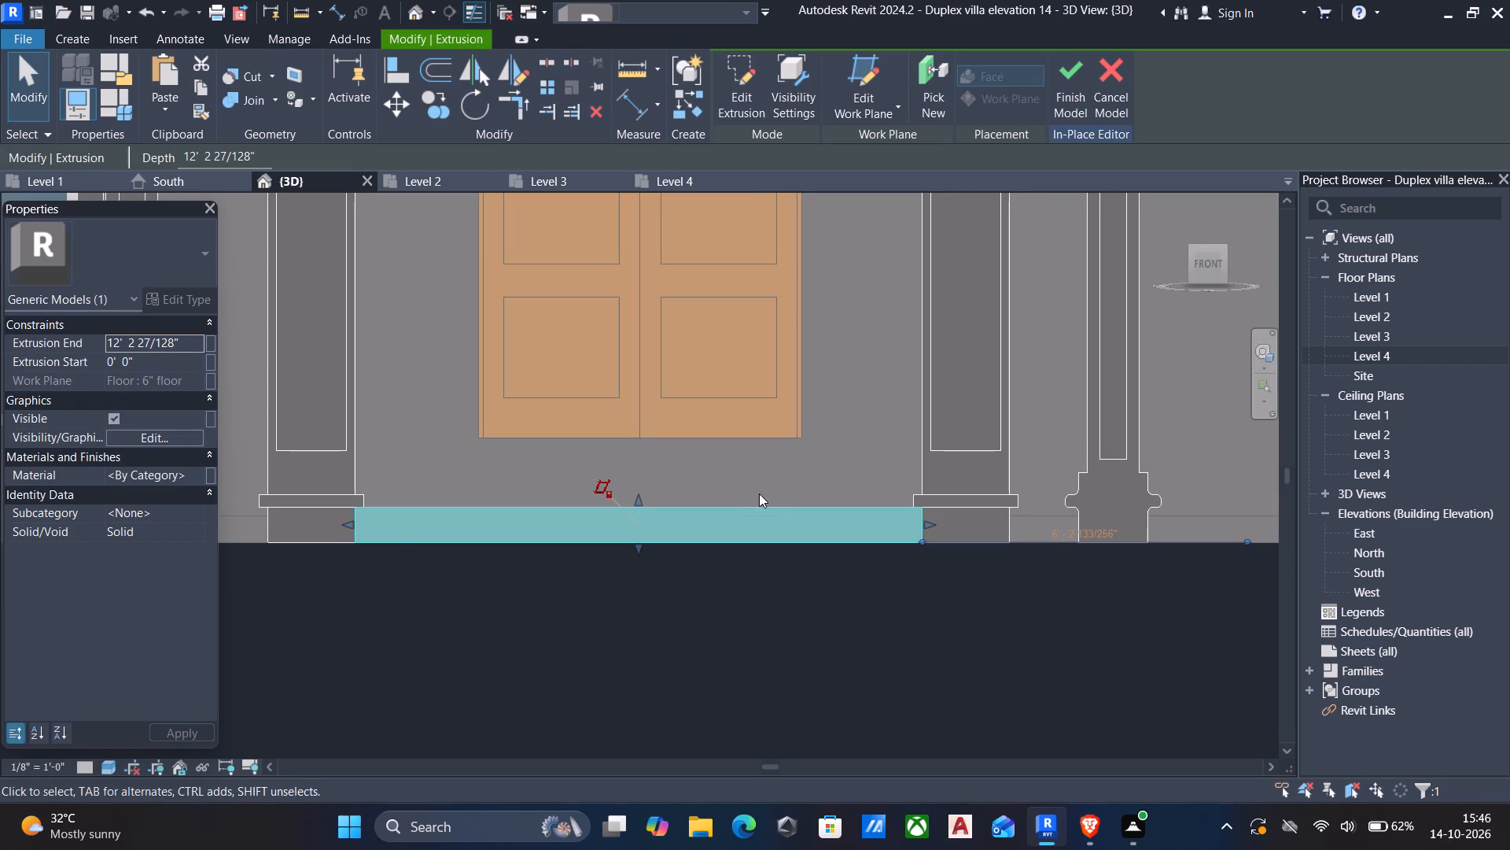
Examine the lowered entrance platform's height against the porch column bases from the front and left side.
{"action": "scroll", "coordinate": [753, 497], "scroll_direction": "down", "scroll_amount": 3}
{"action": "middle_click_drag", "start_coordinate": [808, 534], "coordinate": [840, 579], "text": "shift"}
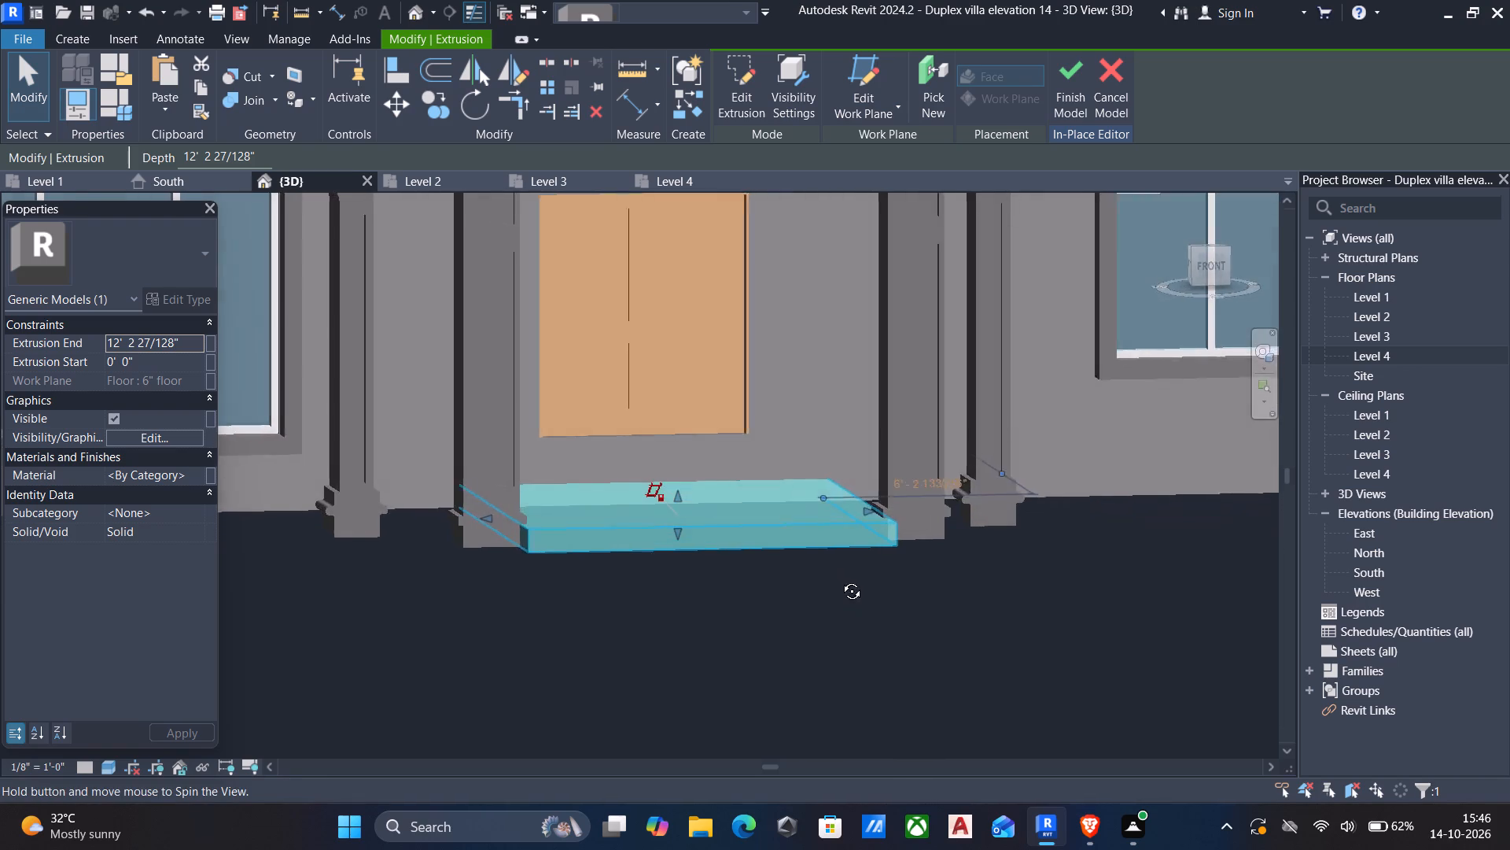
{"action": "middle_click_drag", "start_coordinate": [840, 579], "coordinate": [1000, 593], "text": "shift"}
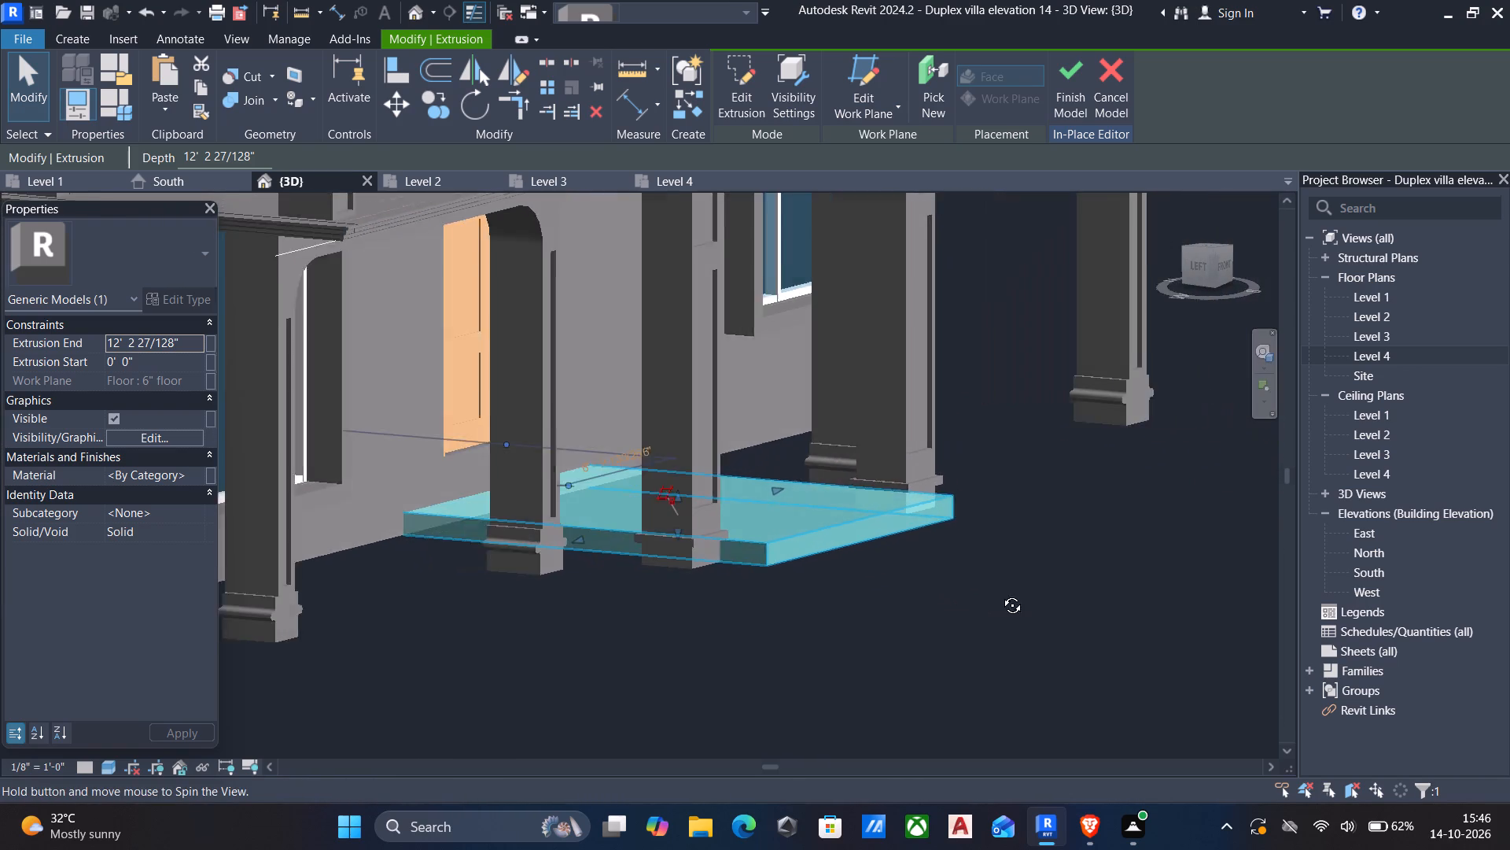
{"action": "middle_click_drag", "start_coordinate": [1000, 593], "coordinate": [1088, 579], "text": "shift"}
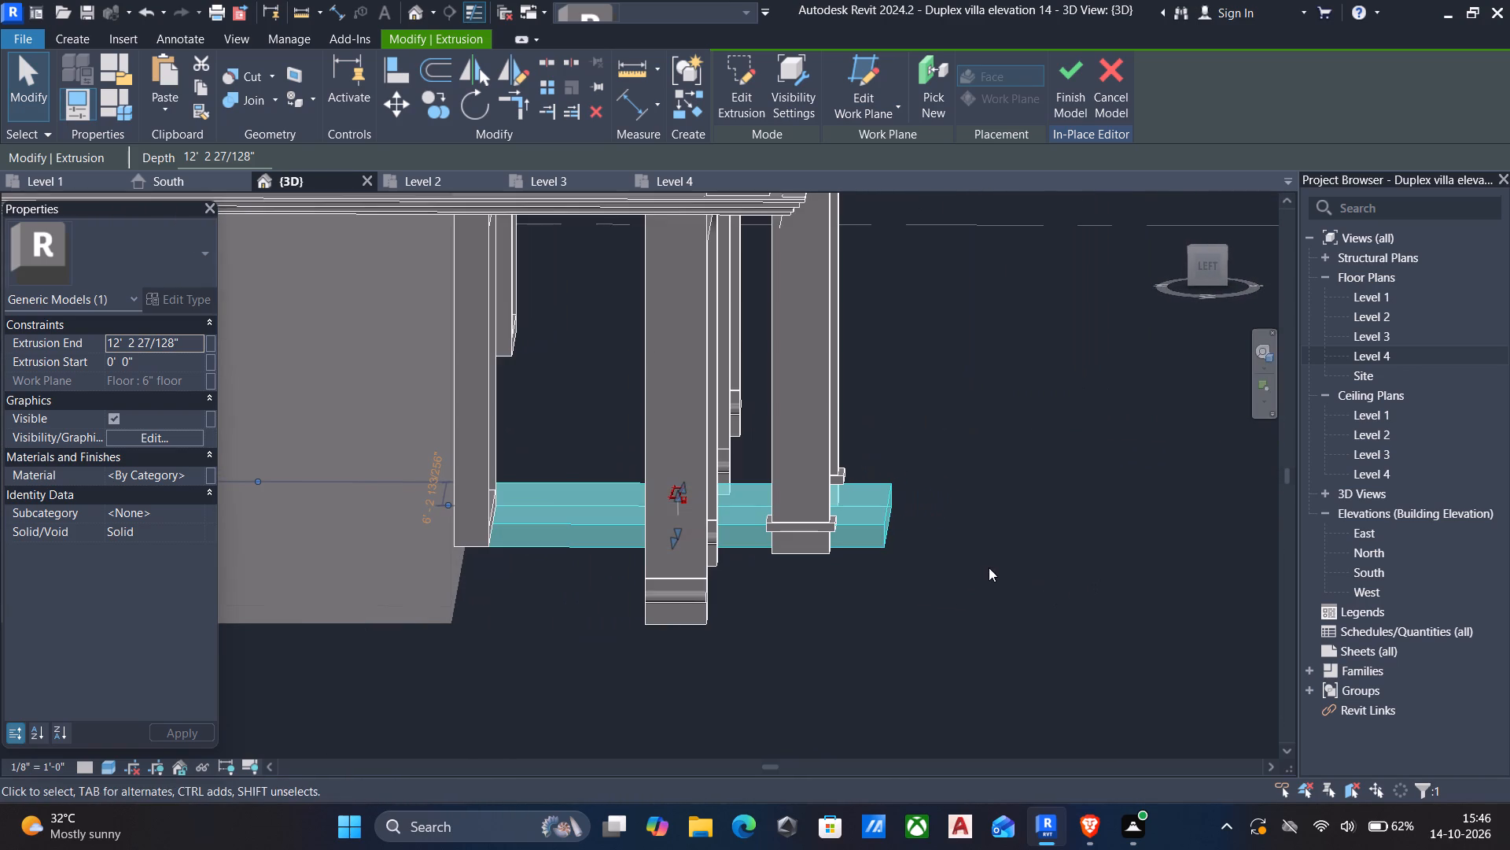
{"action": "scroll", "coordinate": [766, 569], "scroll_direction": "up", "scroll_amount": 9}
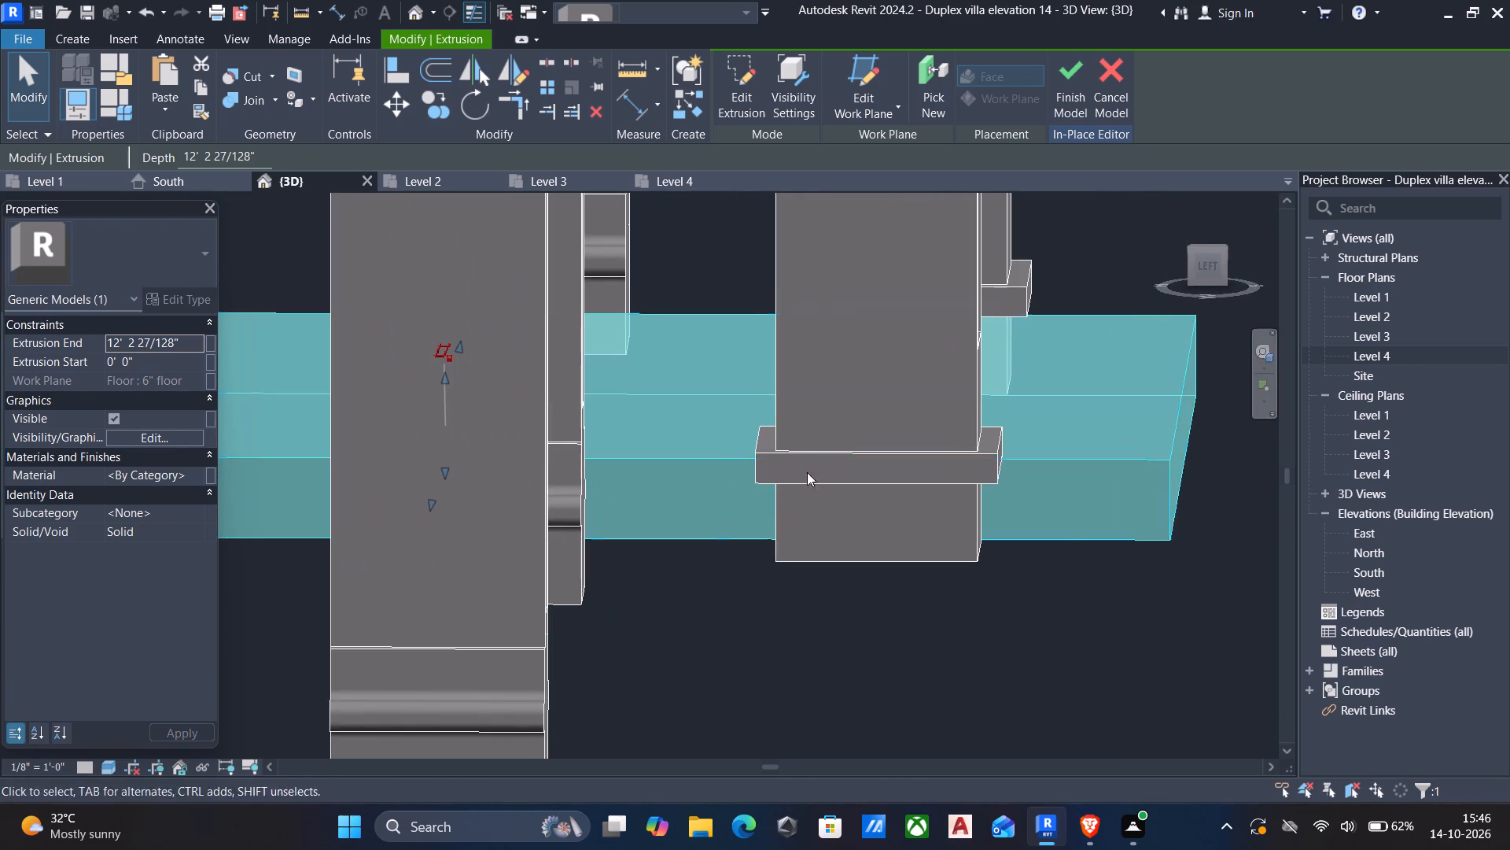
{"action": "left_click", "coordinate": [1207, 272]}
{"action": "scroll", "coordinate": [588, 405], "scroll_direction": "up", "scroll_amount": 4}
{"action": "scroll", "coordinate": [744, 512], "scroll_direction": "up", "scroll_amount": 4}
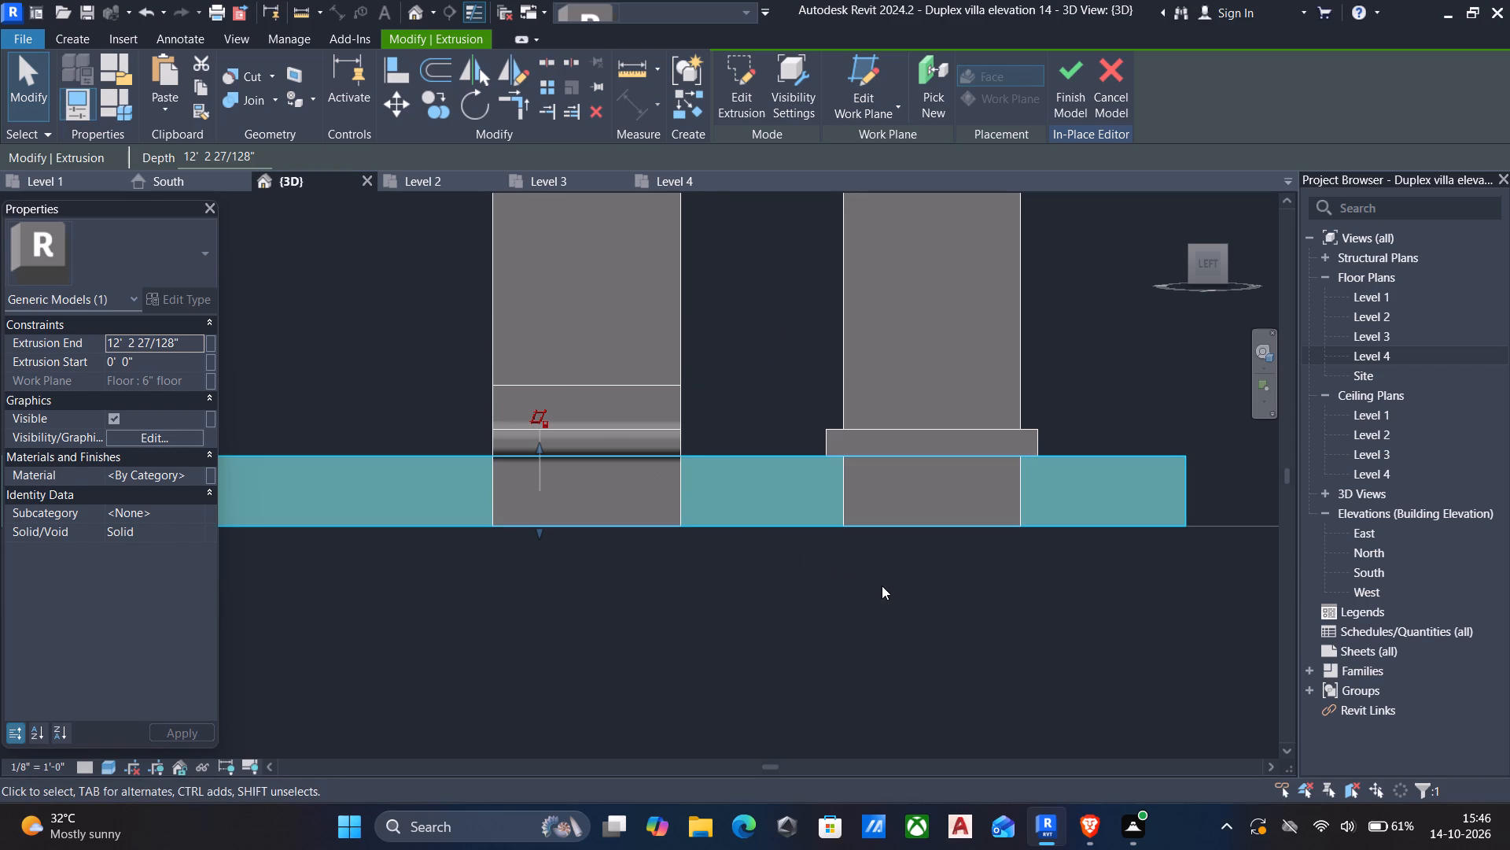
Align the entrance platform's left side face with the outer face of the left entrance column's base.
{"action": "scroll", "coordinate": [882, 586], "scroll_direction": "down", "scroll_amount": 4}
{"action": "middle_click_drag", "start_coordinate": [882, 585], "coordinate": [788, 683], "text": "shift"}
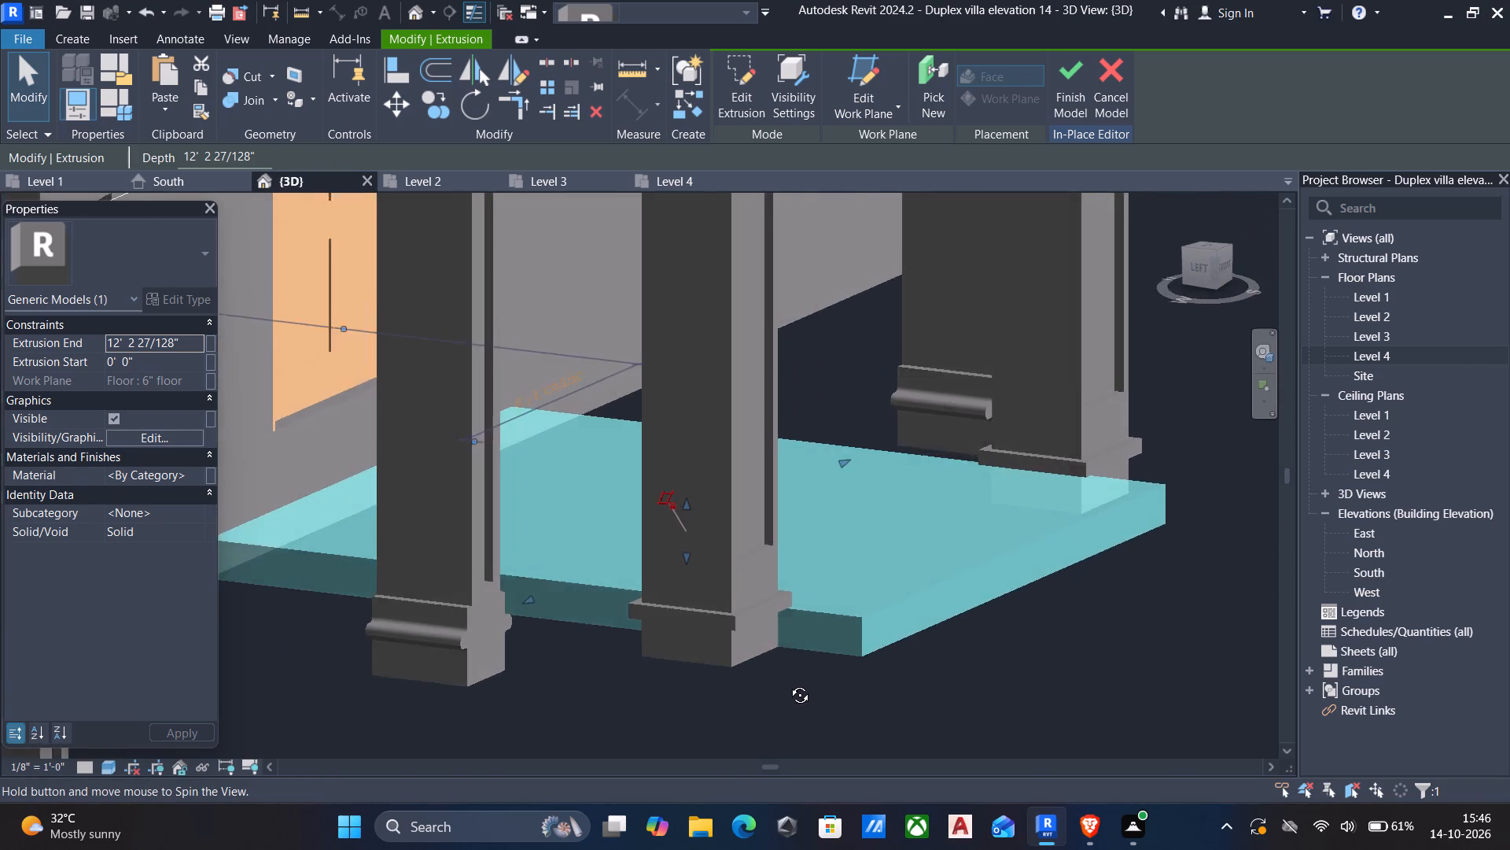
{"action": "middle_click_drag", "start_coordinate": [788, 683], "coordinate": [790, 684], "text": "shift"}
{"action": "middle_click_drag", "start_coordinate": [793, 649], "coordinate": [845, 599]}
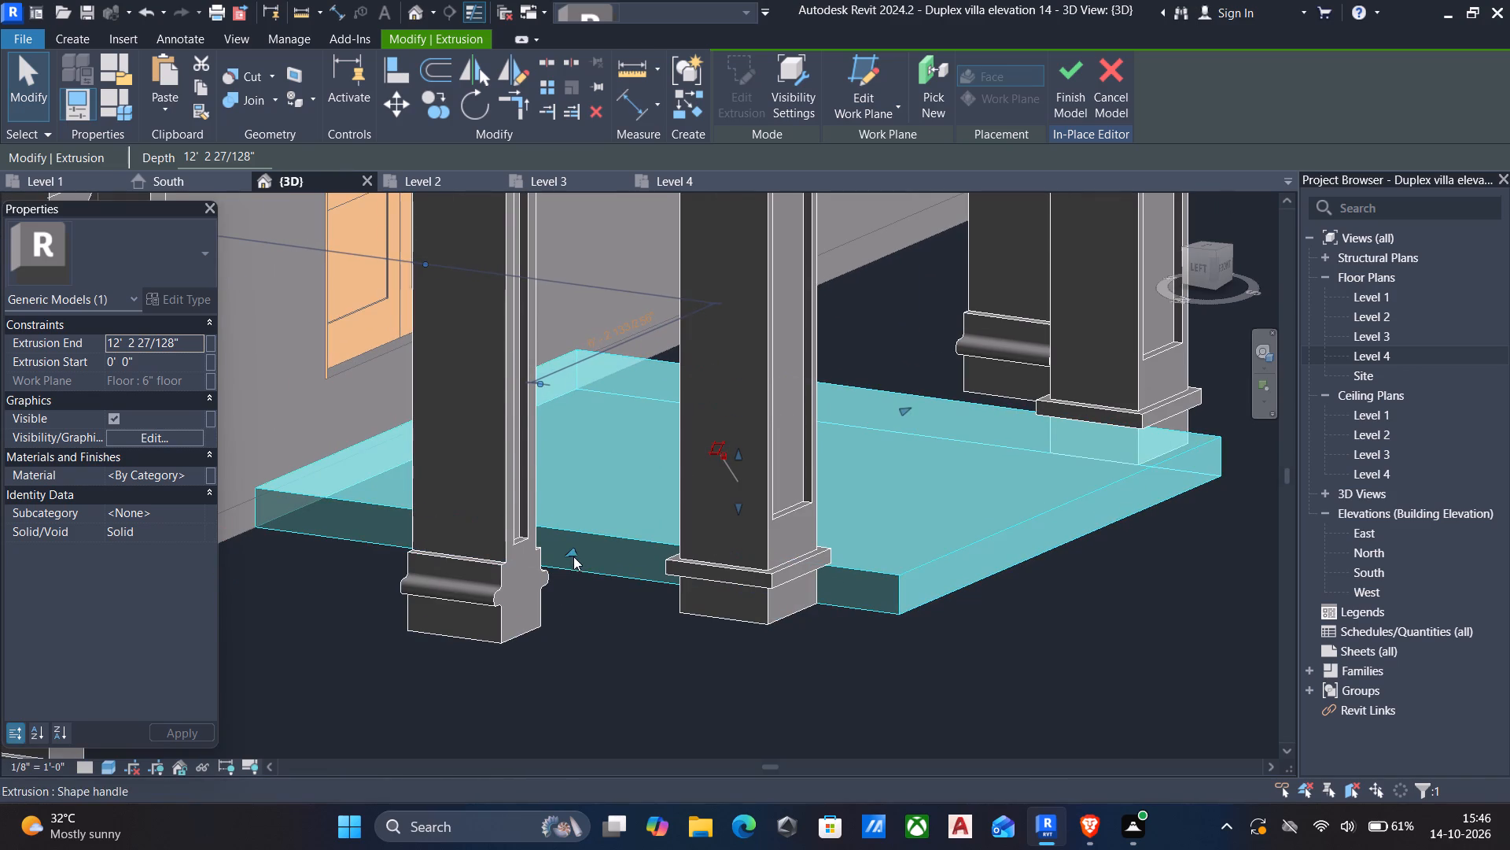
{"action": "left_click", "coordinate": [573, 556]}
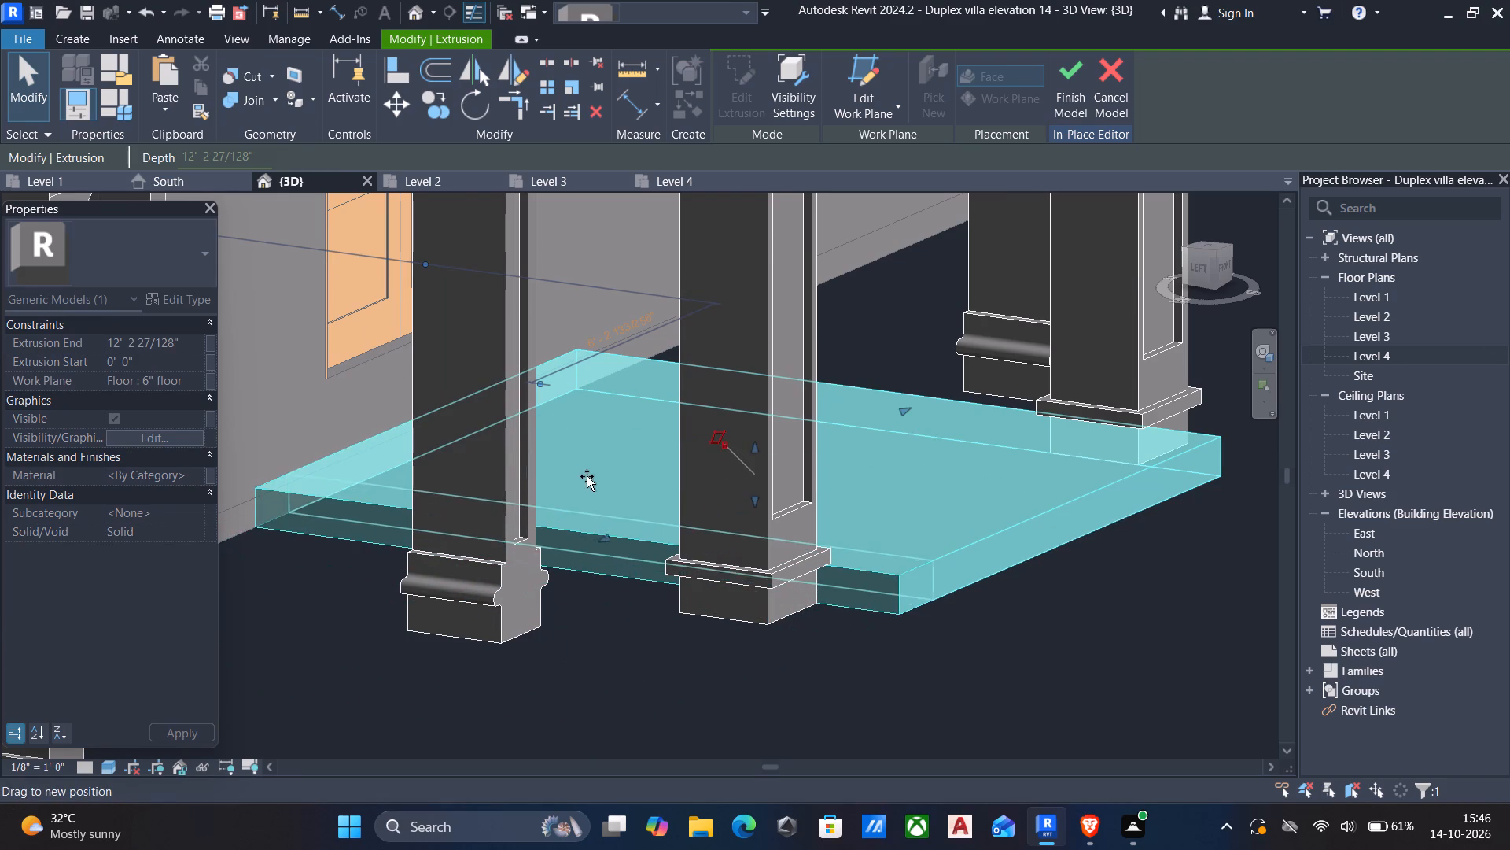
{"action": "key", "text": "Escape"}
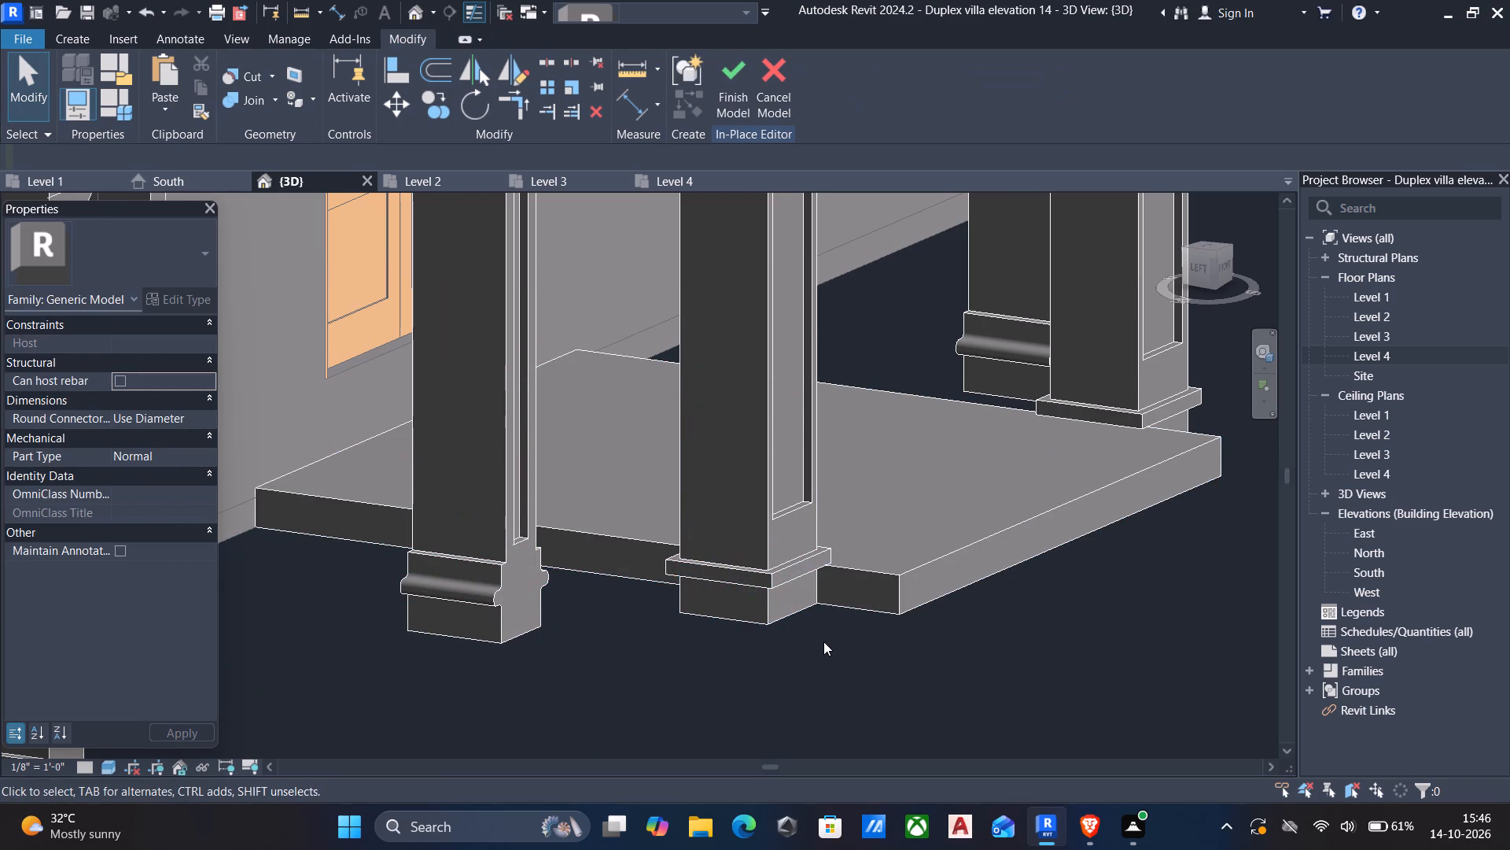
{"action": "key", "text": "a"}
{"action": "key", "text": "l"}
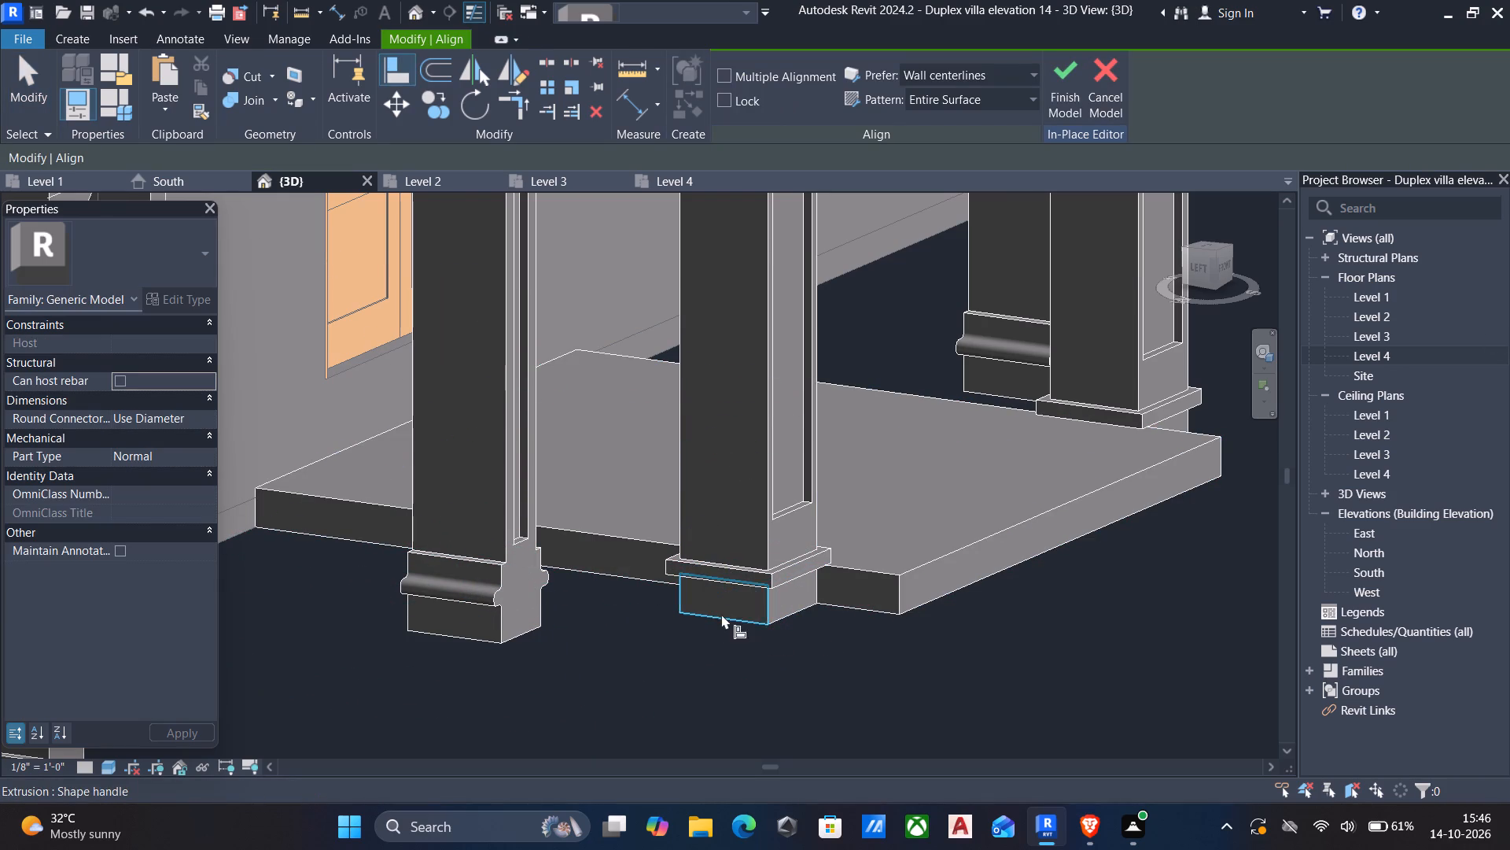
{"action": "left_click", "coordinate": [761, 601]}
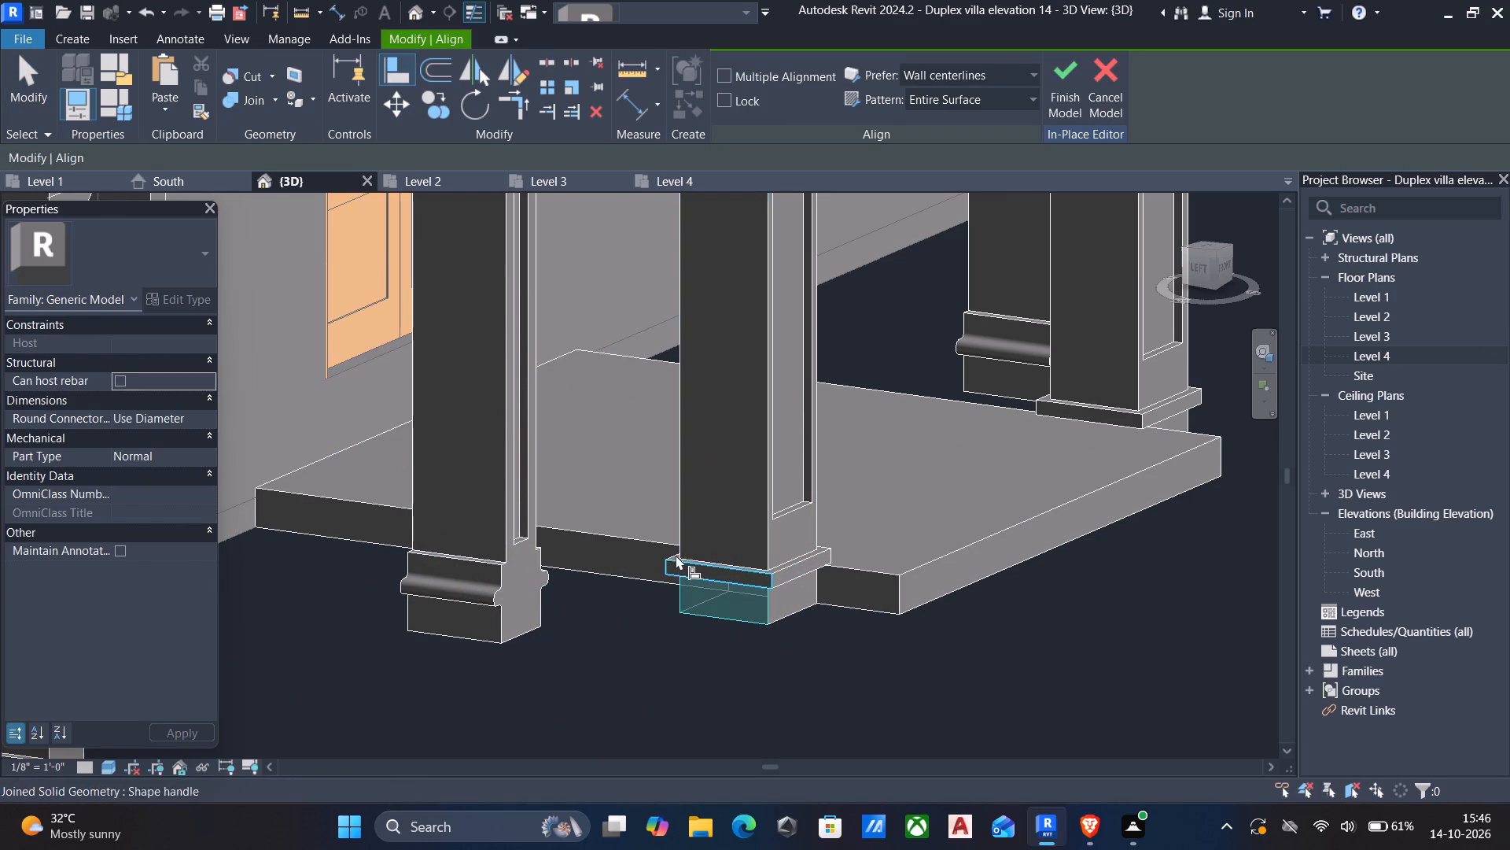
{"action": "left_click", "coordinate": [575, 537]}
{"action": "key", "text": "Escape"}
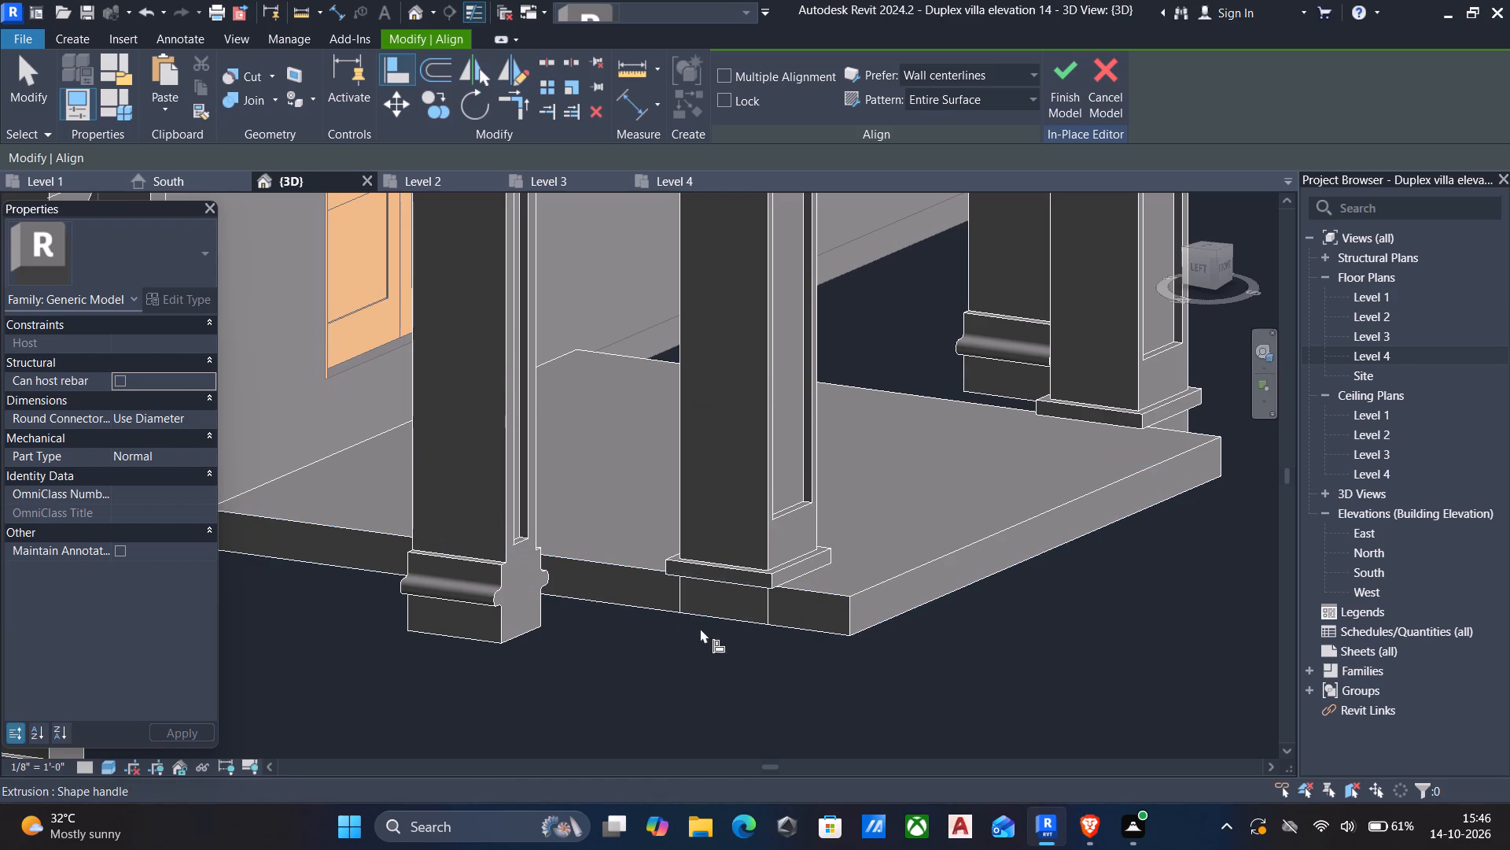
Align the entrance platform's right side face with the outer face of the right entrance column's base.
{"action": "middle_click_drag", "start_coordinate": [756, 641], "coordinate": [450, 629], "text": "shift"}
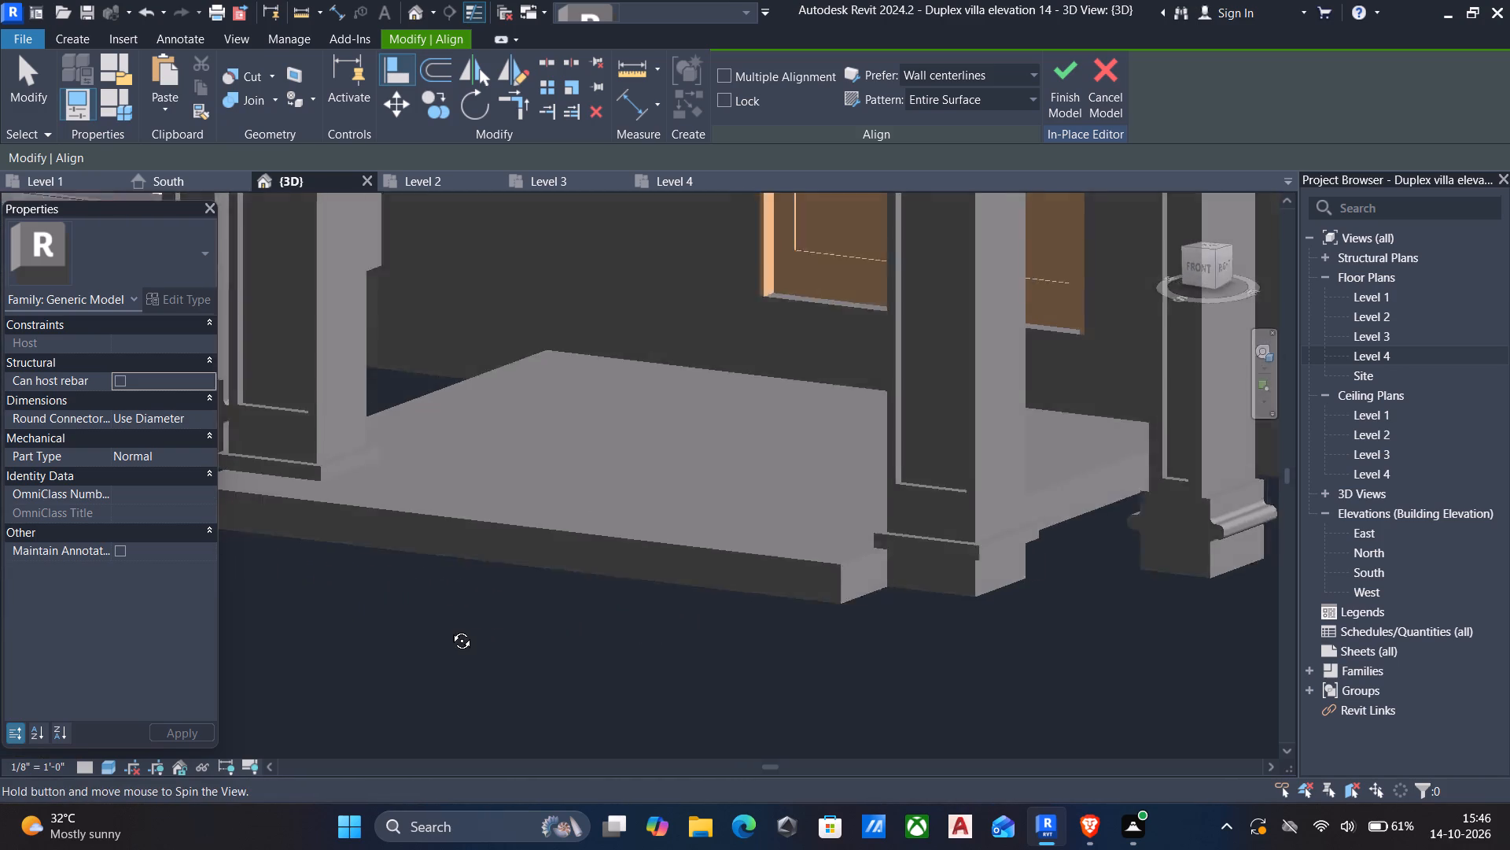
{"action": "middle_click_drag", "start_coordinate": [450, 629], "coordinate": [436, 626], "text": "shift"}
{"action": "left_click", "coordinate": [891, 582]}
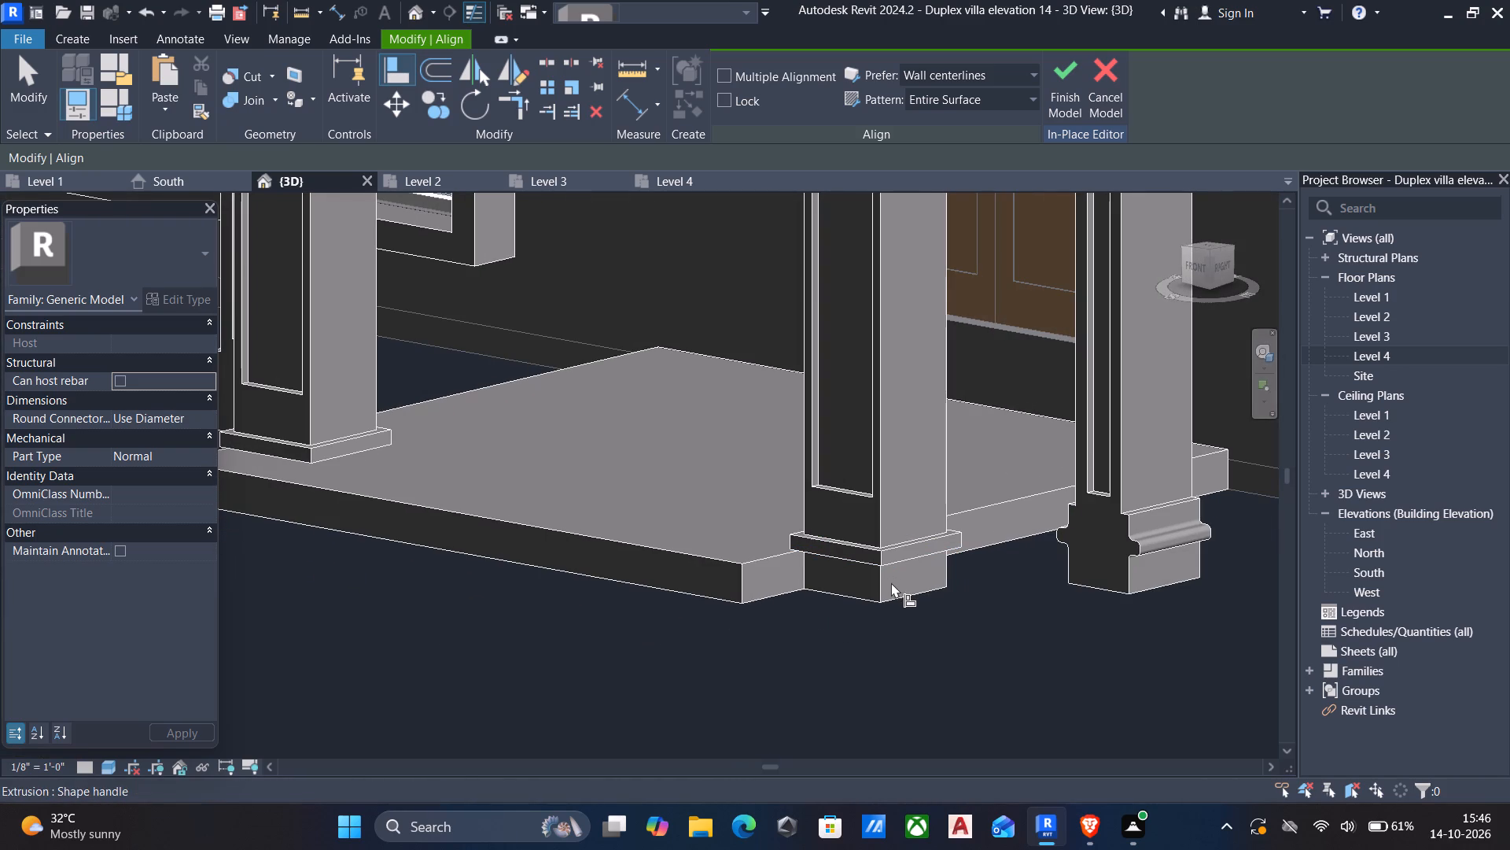
{"action": "left_click", "coordinate": [887, 583]}
{"action": "left_click", "coordinate": [771, 559]}
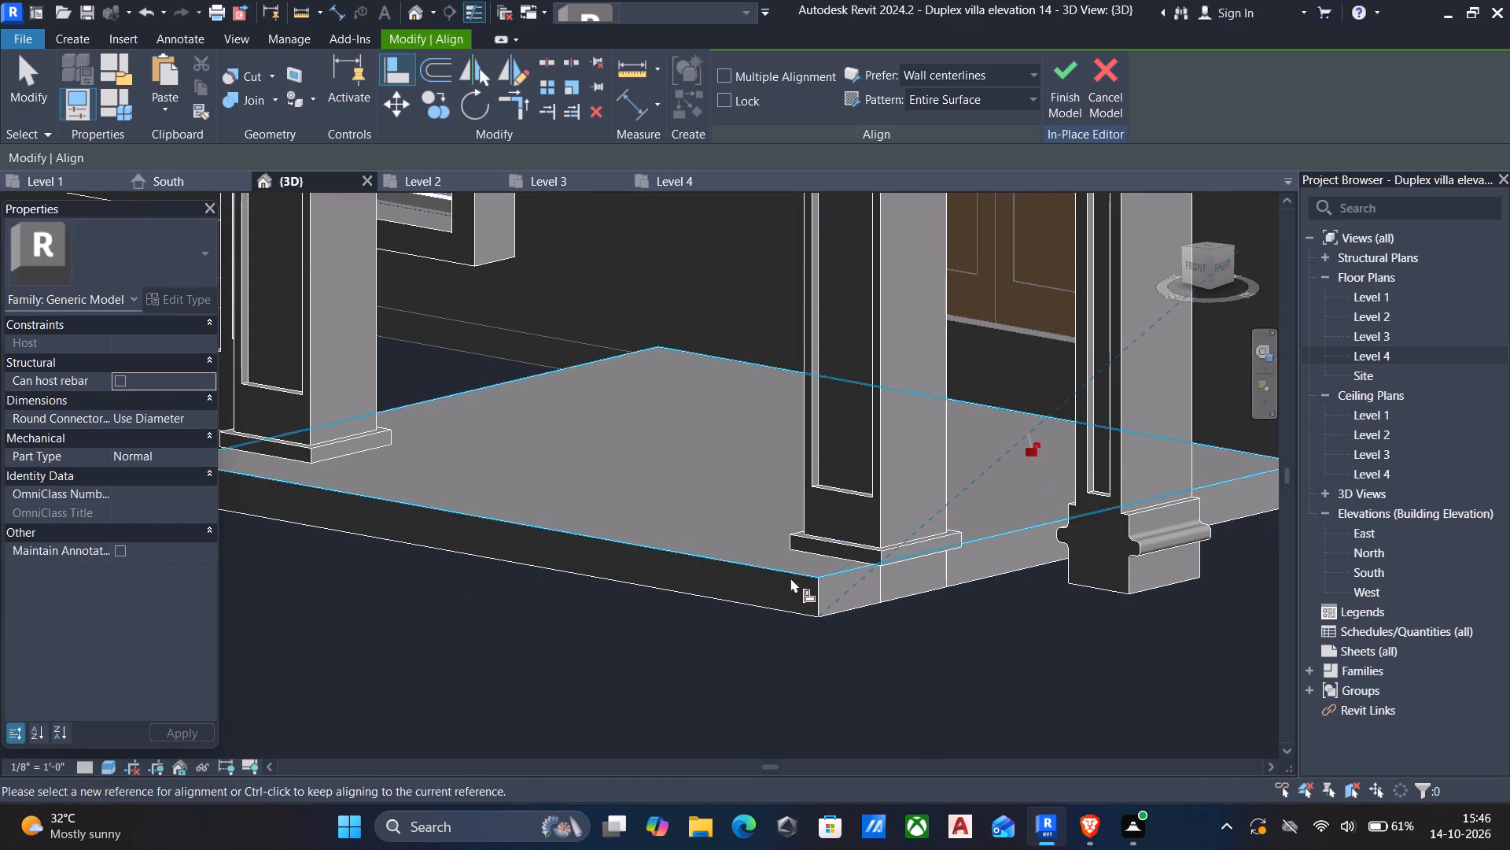
{"action": "key", "text": "Escape"}
Examine how the entrance platform's front right corner meets the right entrance column's base.
{"action": "middle_click_drag", "start_coordinate": [894, 622], "coordinate": [845, 604], "text": "shift"}
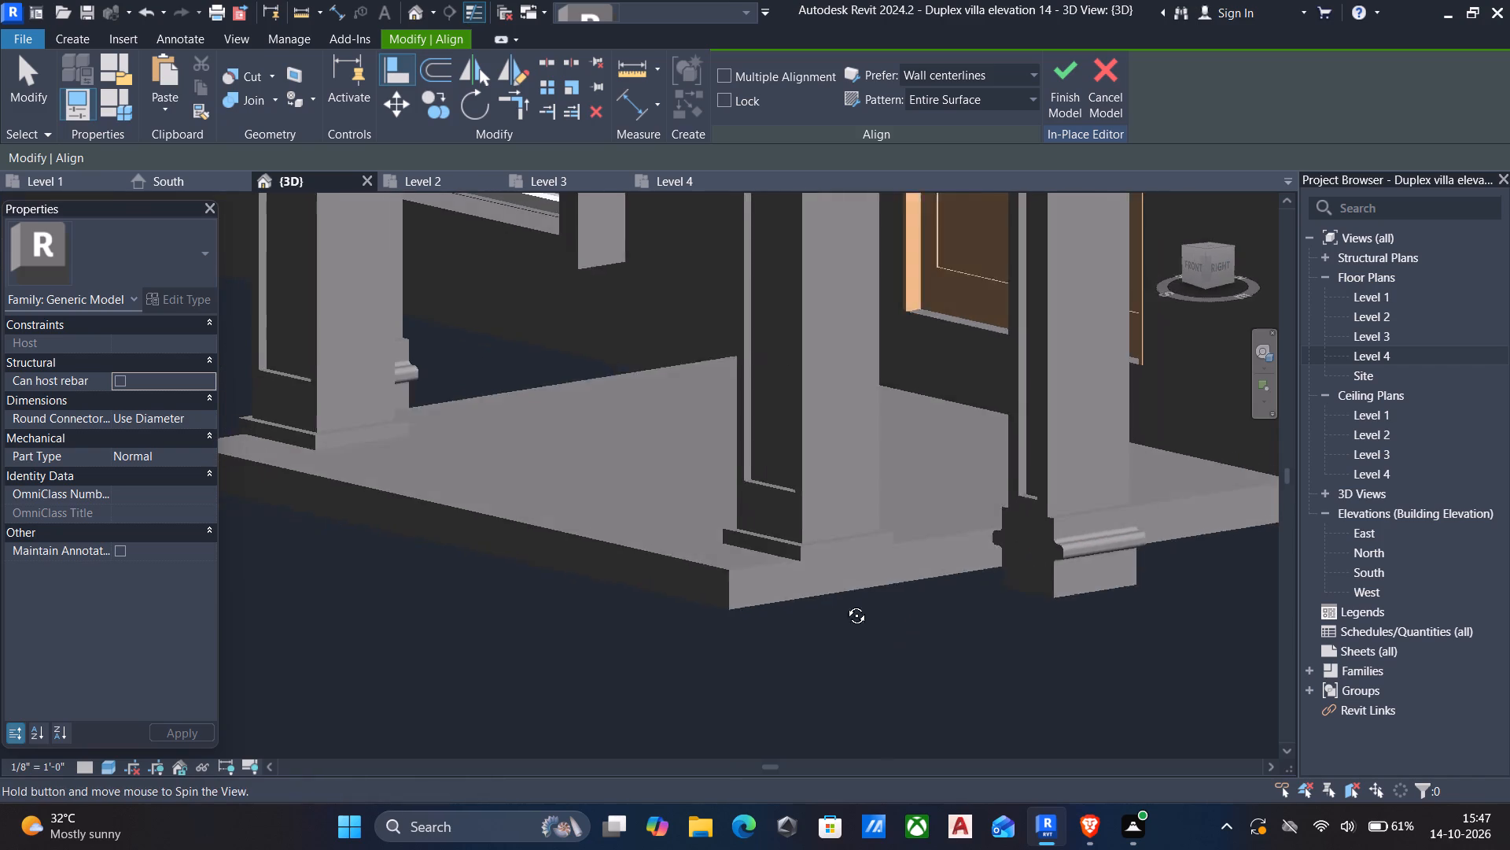
{"action": "middle_click_drag", "start_coordinate": [845, 604], "coordinate": [949, 633], "text": "shift"}
{"action": "scroll", "coordinate": [1013, 574], "scroll_direction": "up", "scroll_amount": 4}
{"action": "key", "text": "Escape"}
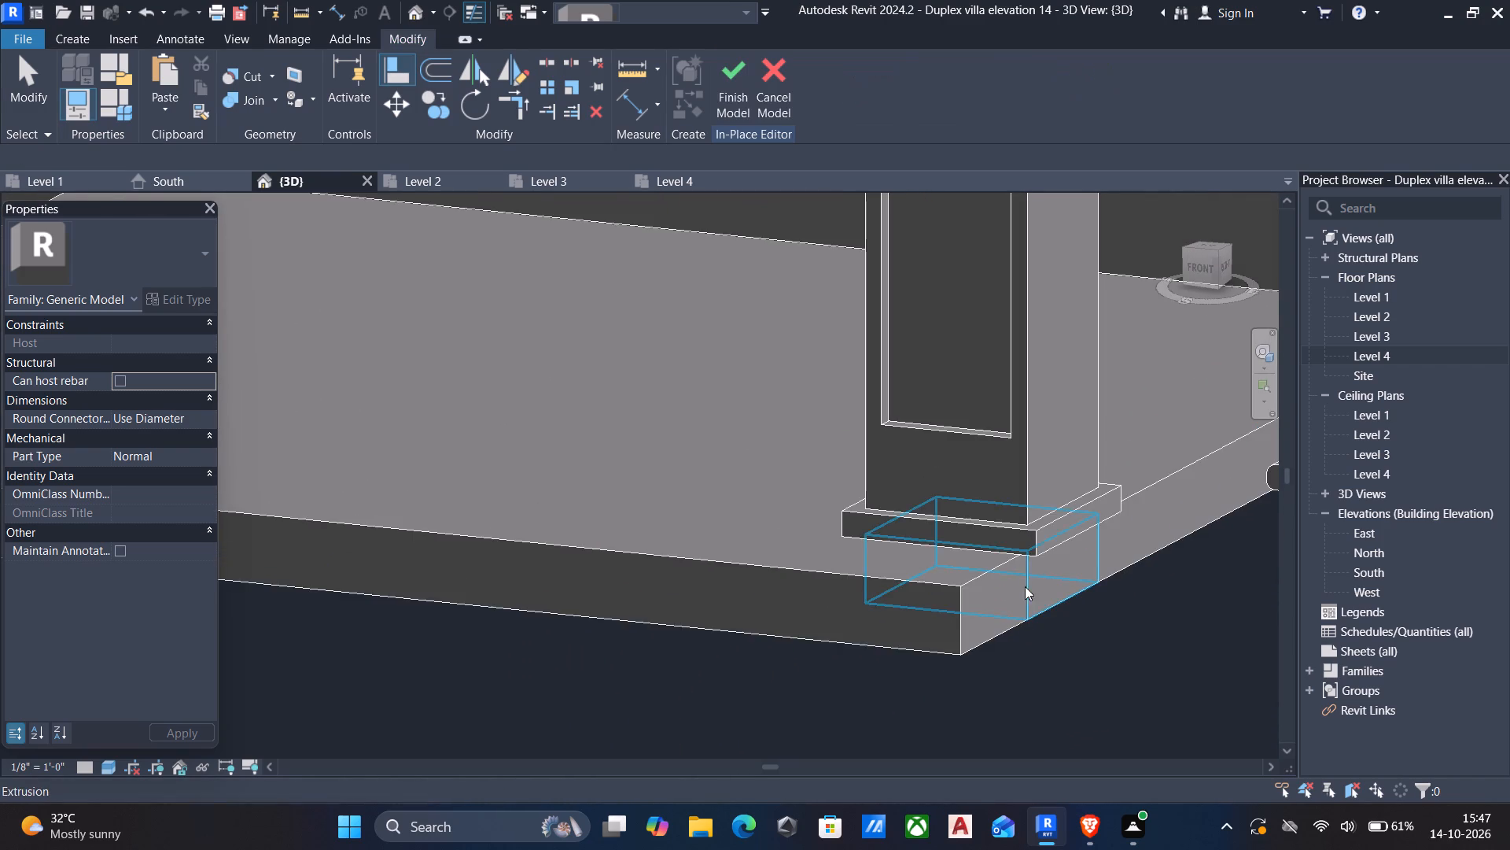
{"action": "middle_click_drag", "start_coordinate": [1025, 586], "coordinate": [996, 568]}
{"action": "scroll", "coordinate": [972, 566], "scroll_direction": "down", "scroll_amount": 4}
{"action": "middle_click_drag", "start_coordinate": [965, 567], "coordinate": [924, 548], "text": "shift"}
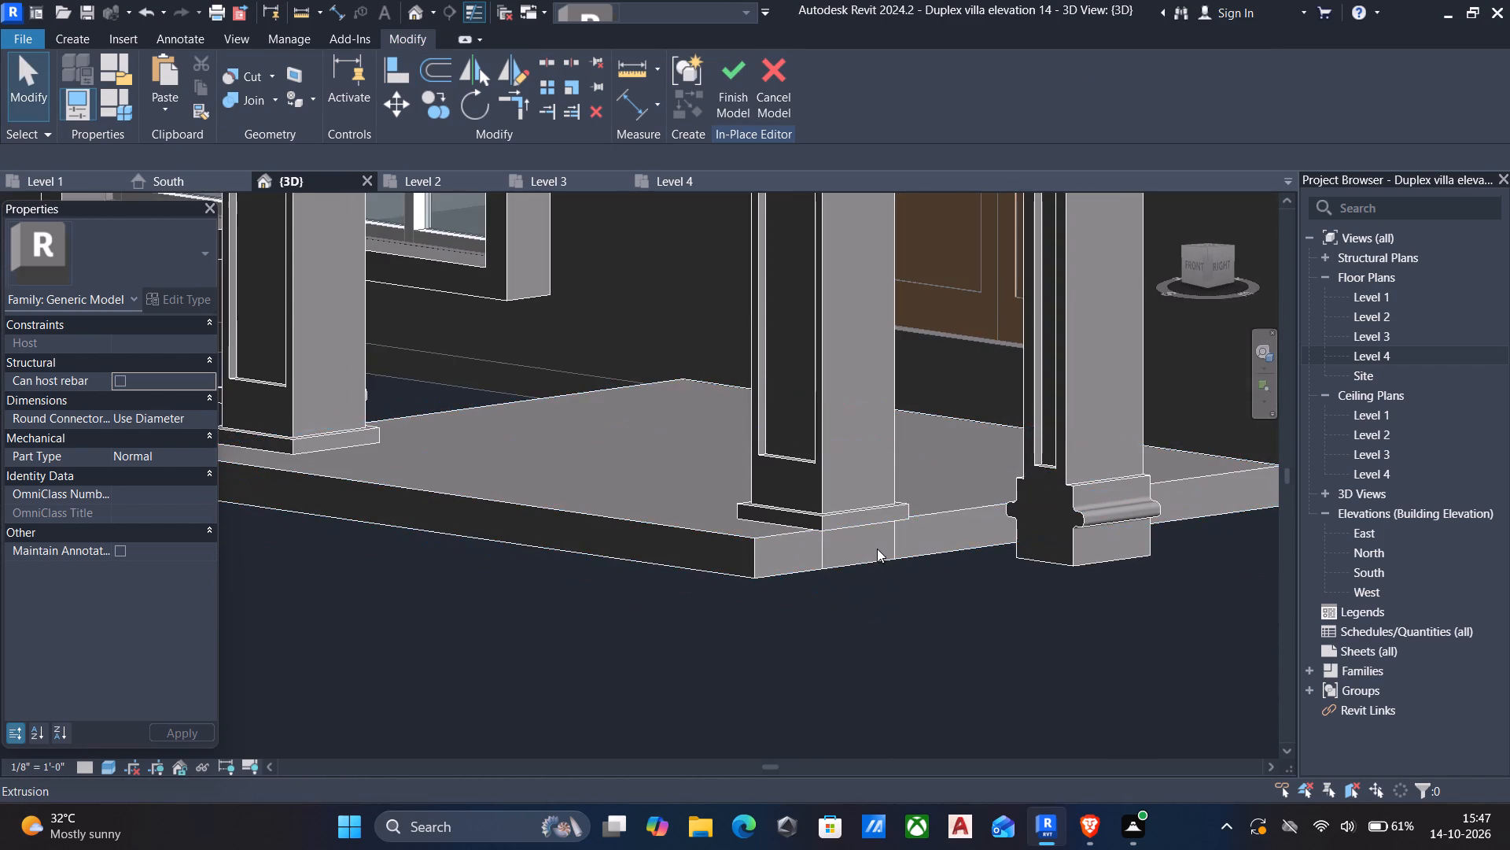
{"action": "middle_click_drag", "start_coordinate": [869, 549], "coordinate": [871, 560], "text": "shift"}
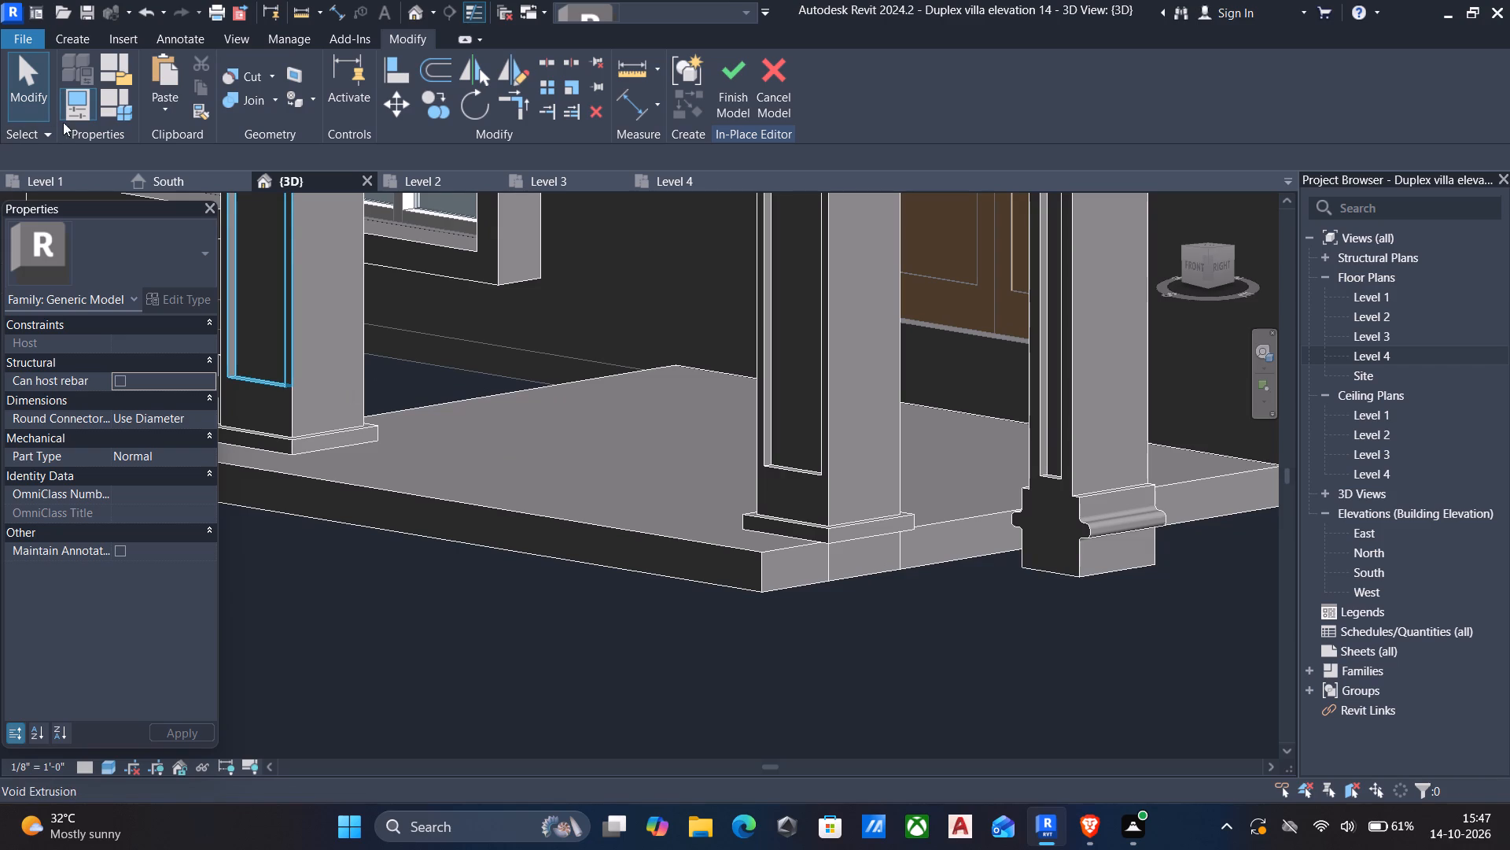
Sketch a void extrusion rectangle on the entrance platform's right side face, directly beneath the right entrance column's width.
{"action": "left_click", "coordinate": [738, 552]}
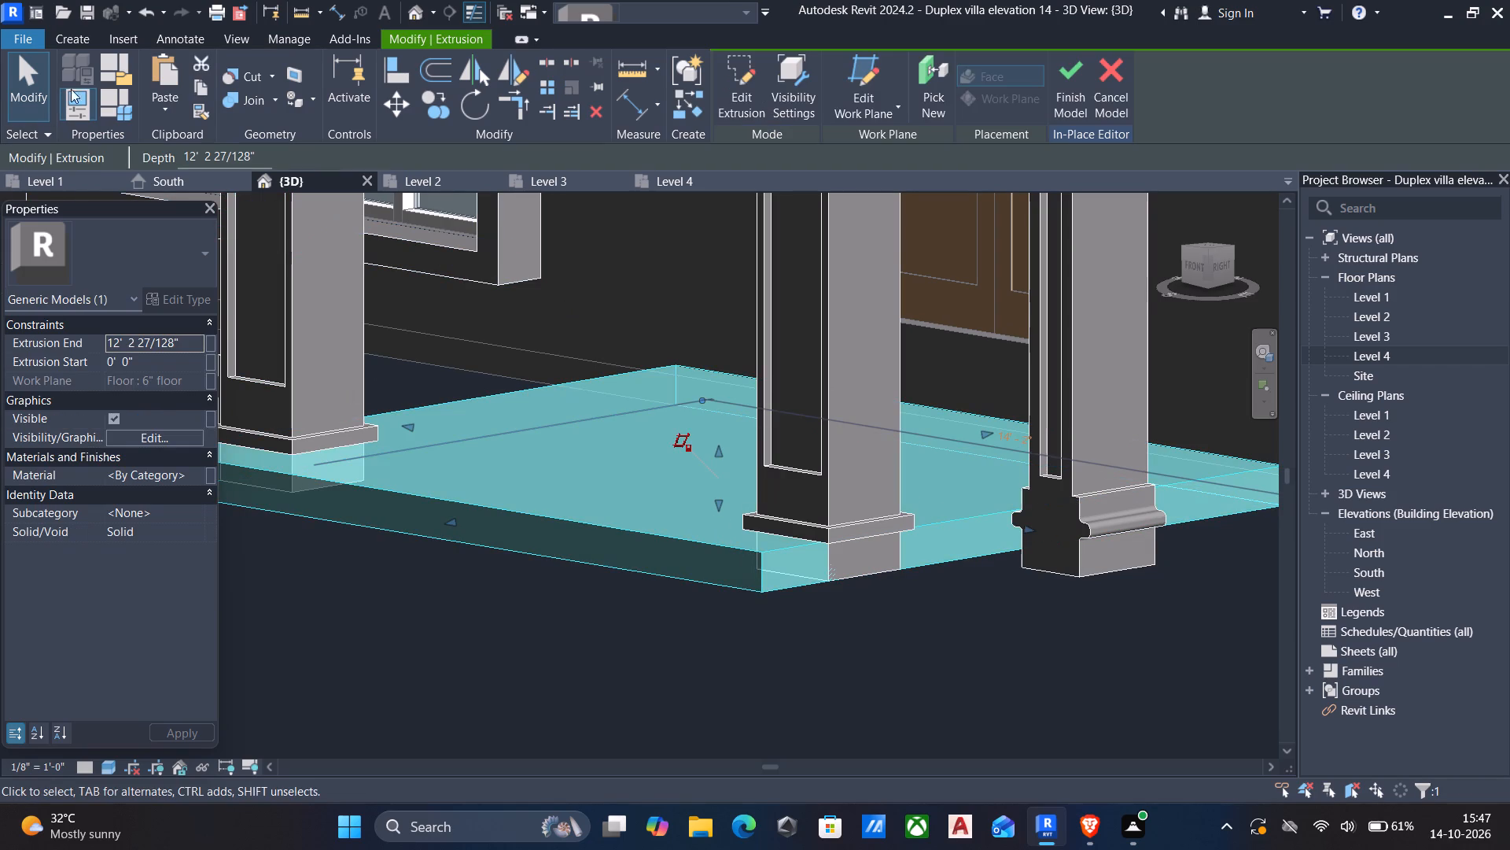
{"action": "left_click", "coordinate": [74, 31]}
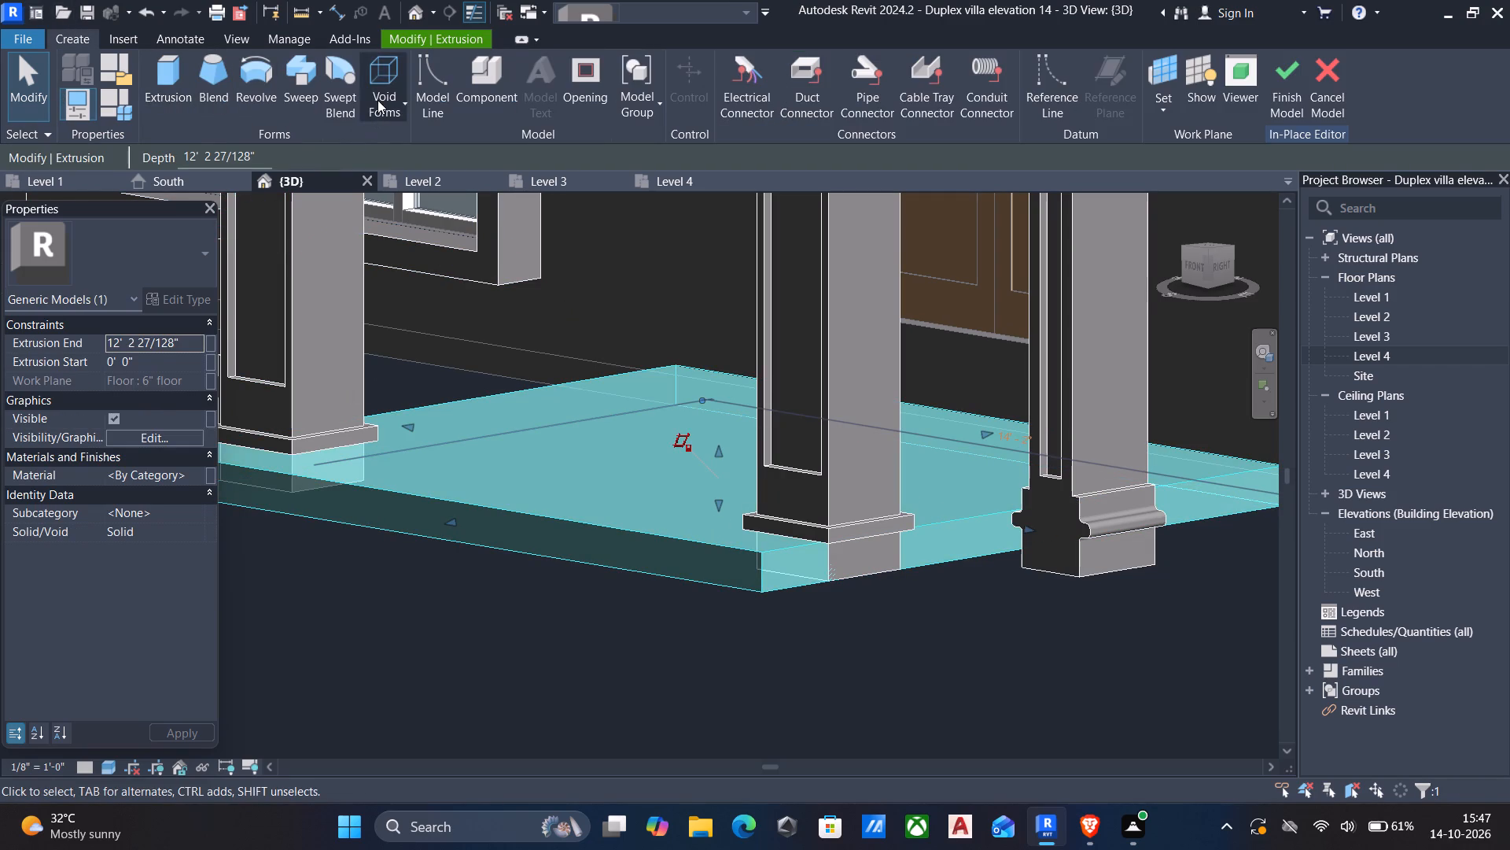
{"action": "left_click", "coordinate": [378, 100]}
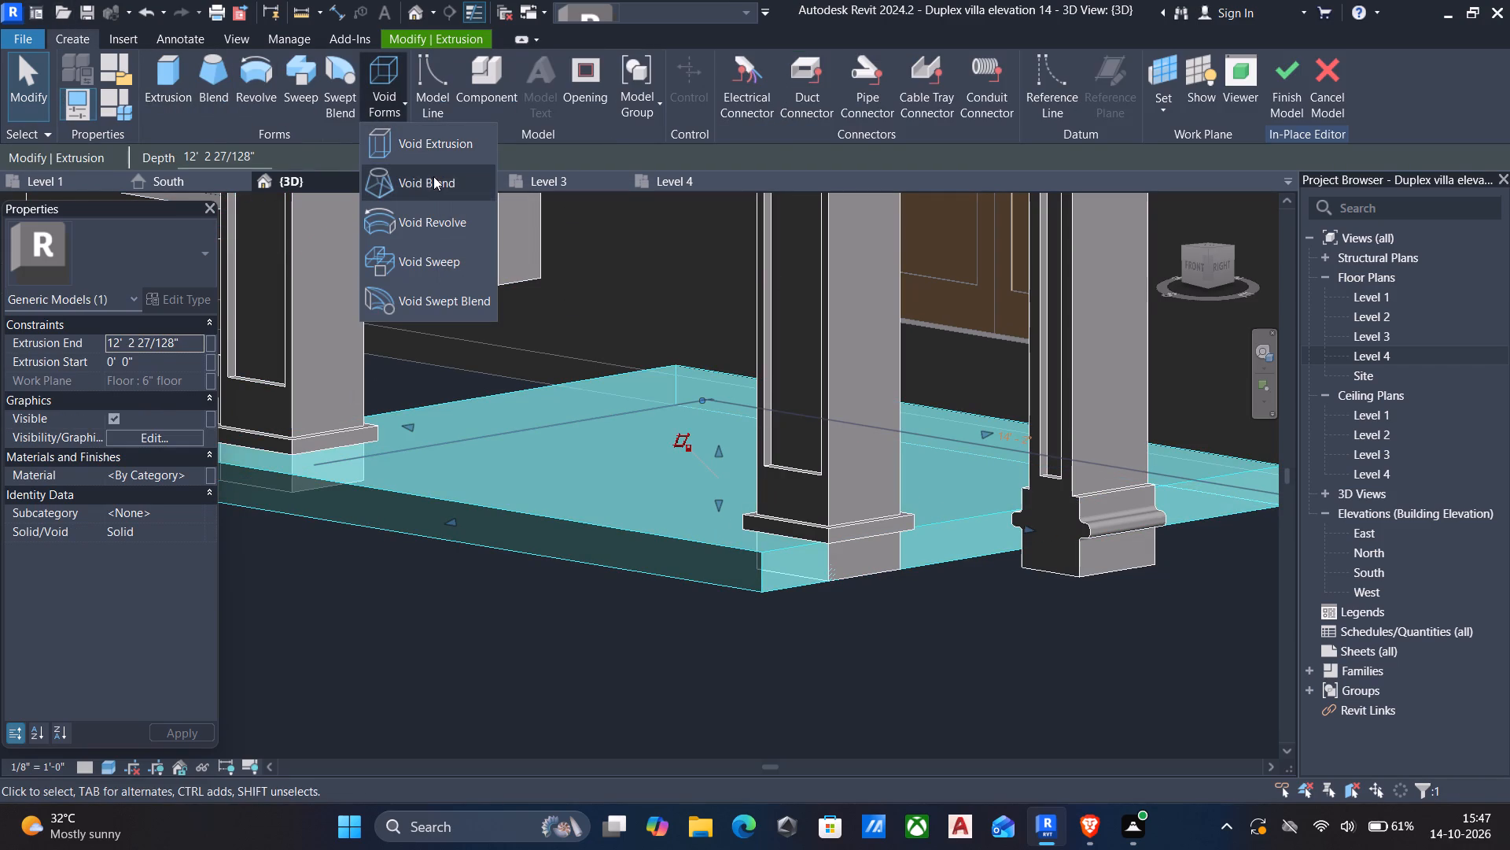
{"action": "left_click", "coordinate": [425, 151]}
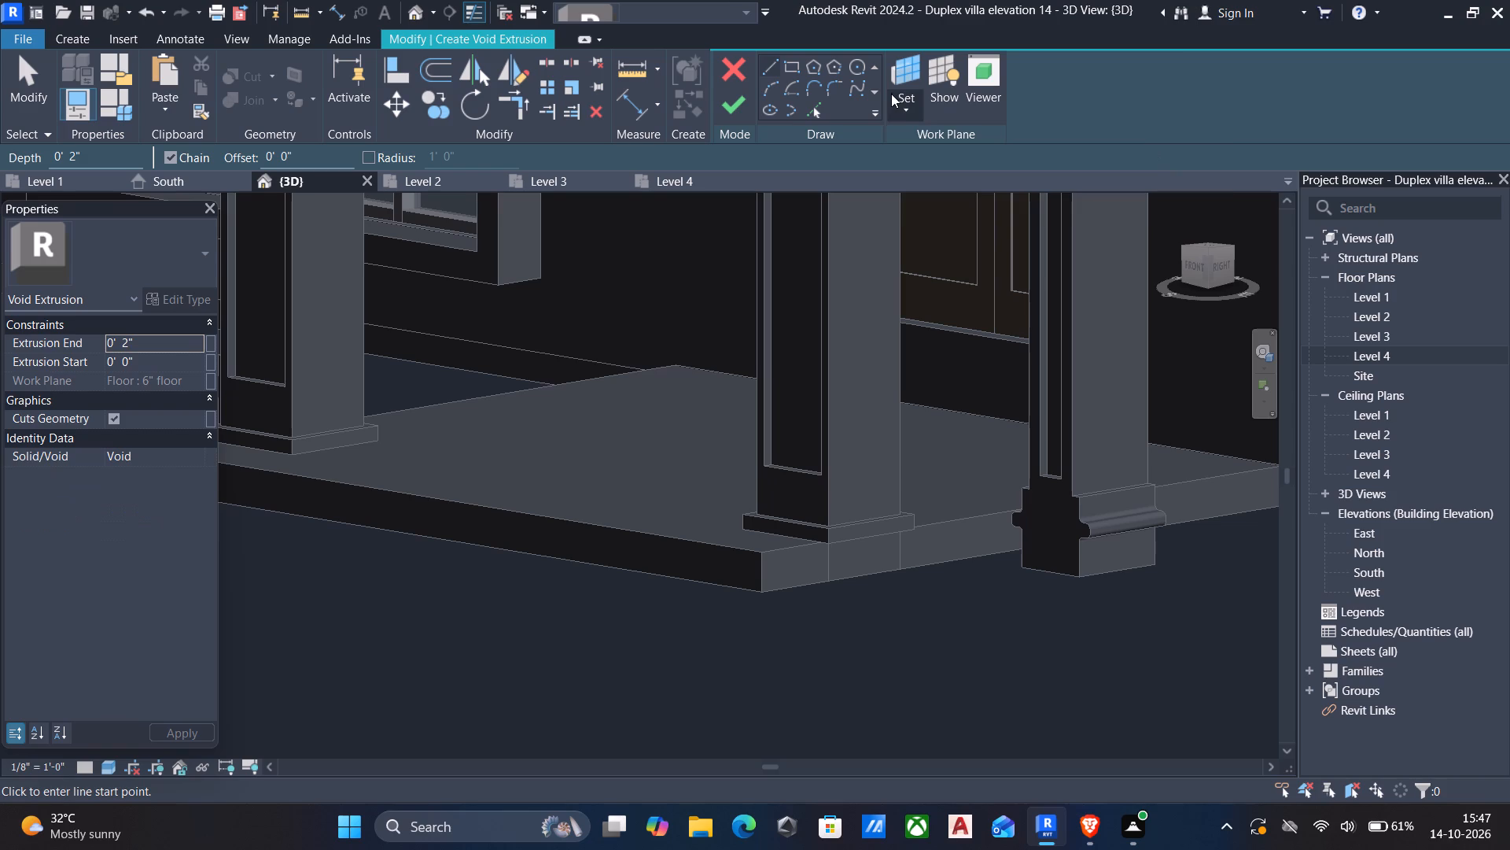
{"action": "left_click", "coordinate": [891, 109]}
{"action": "left_click", "coordinate": [937, 176]}
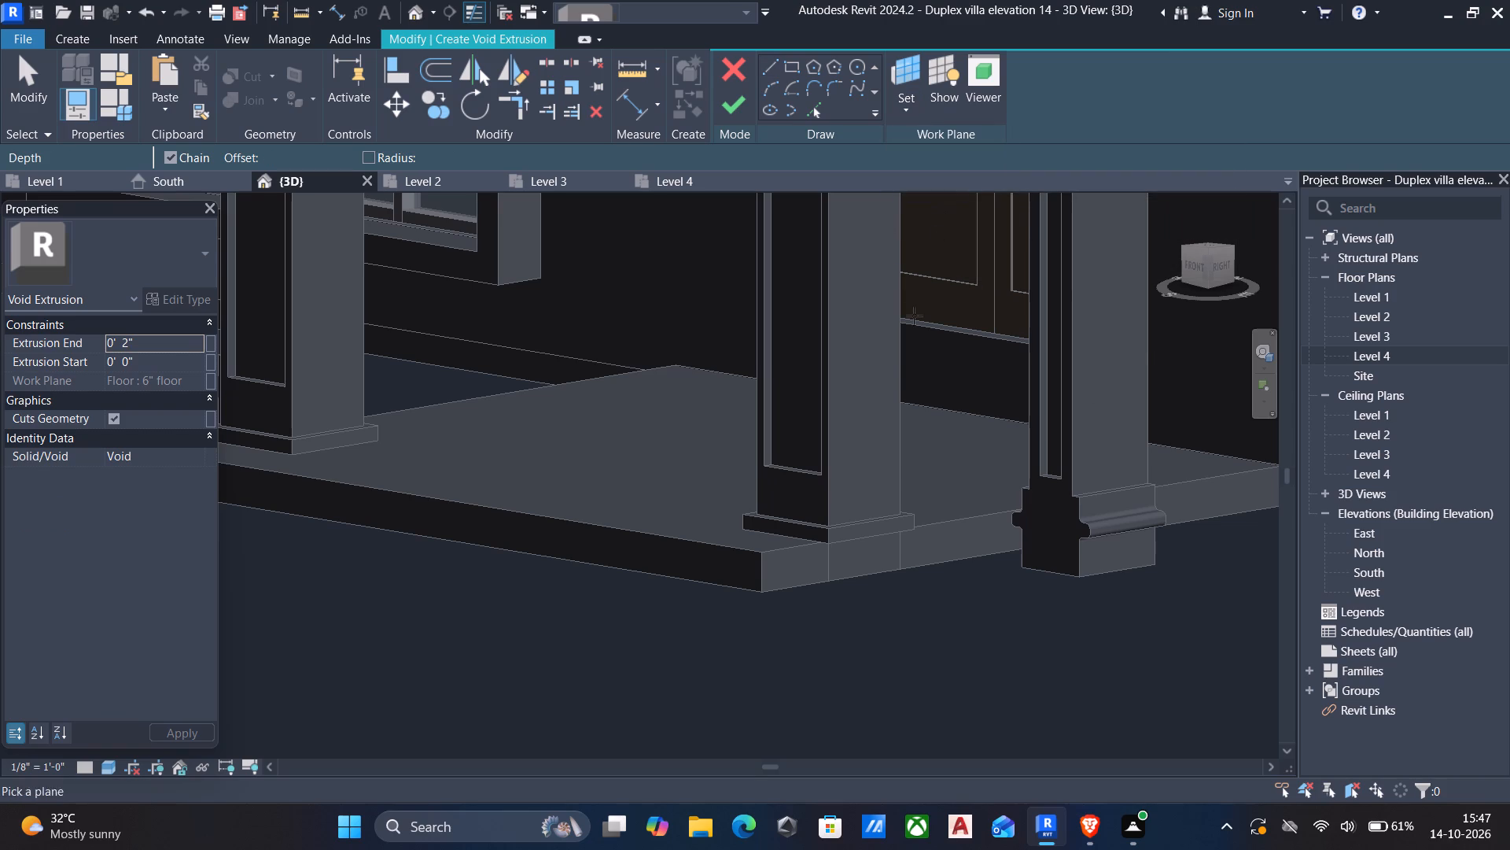
{"action": "left_click", "coordinate": [787, 554]}
{"action": "left_click", "coordinate": [787, 66]}
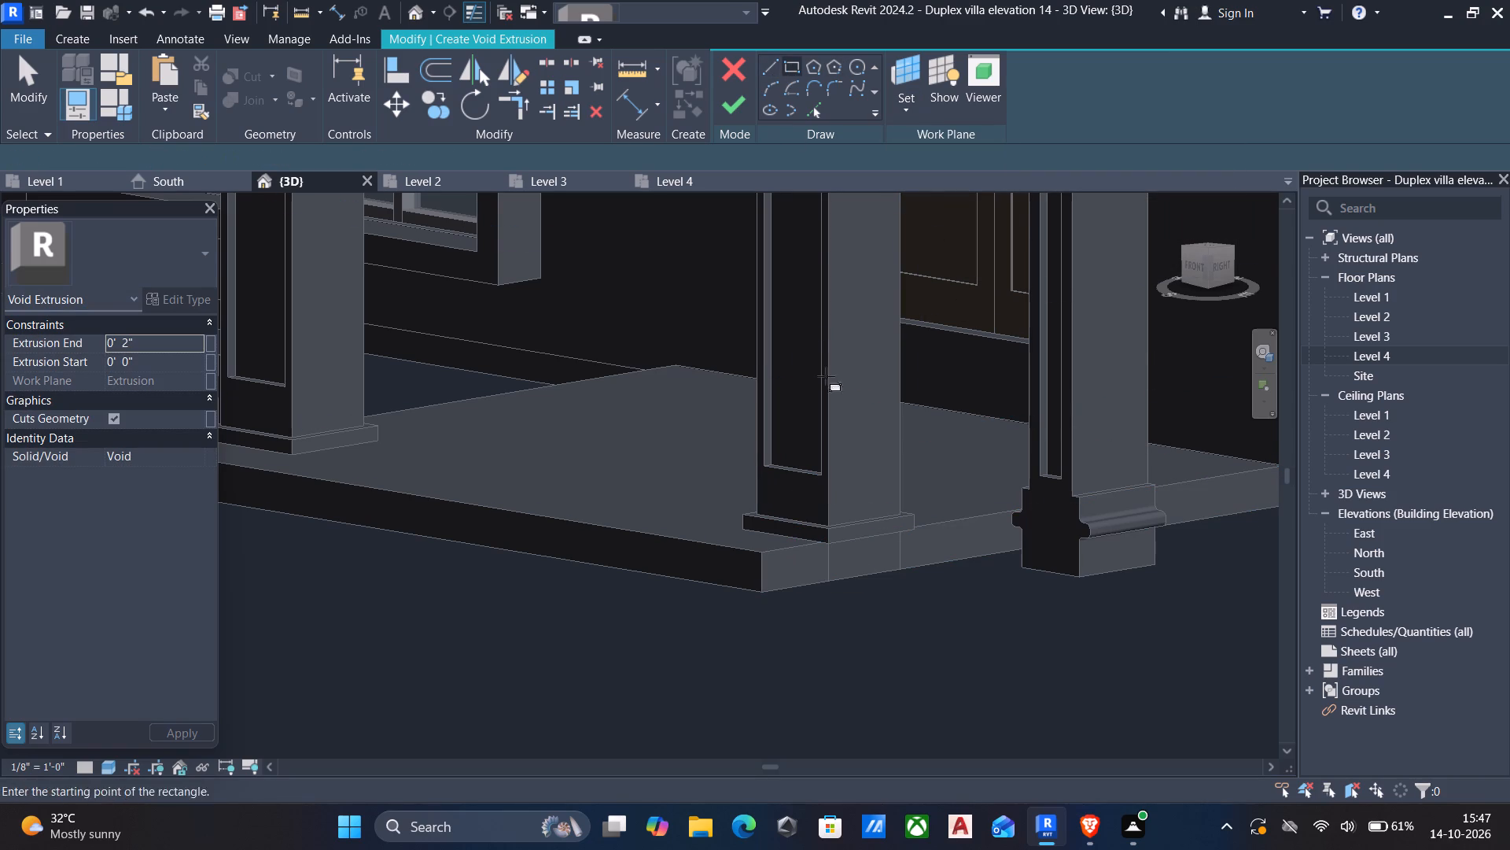
{"action": "scroll", "coordinate": [875, 618], "scroll_direction": "up", "scroll_amount": 5}
{"action": "left_click", "coordinate": [921, 513]}
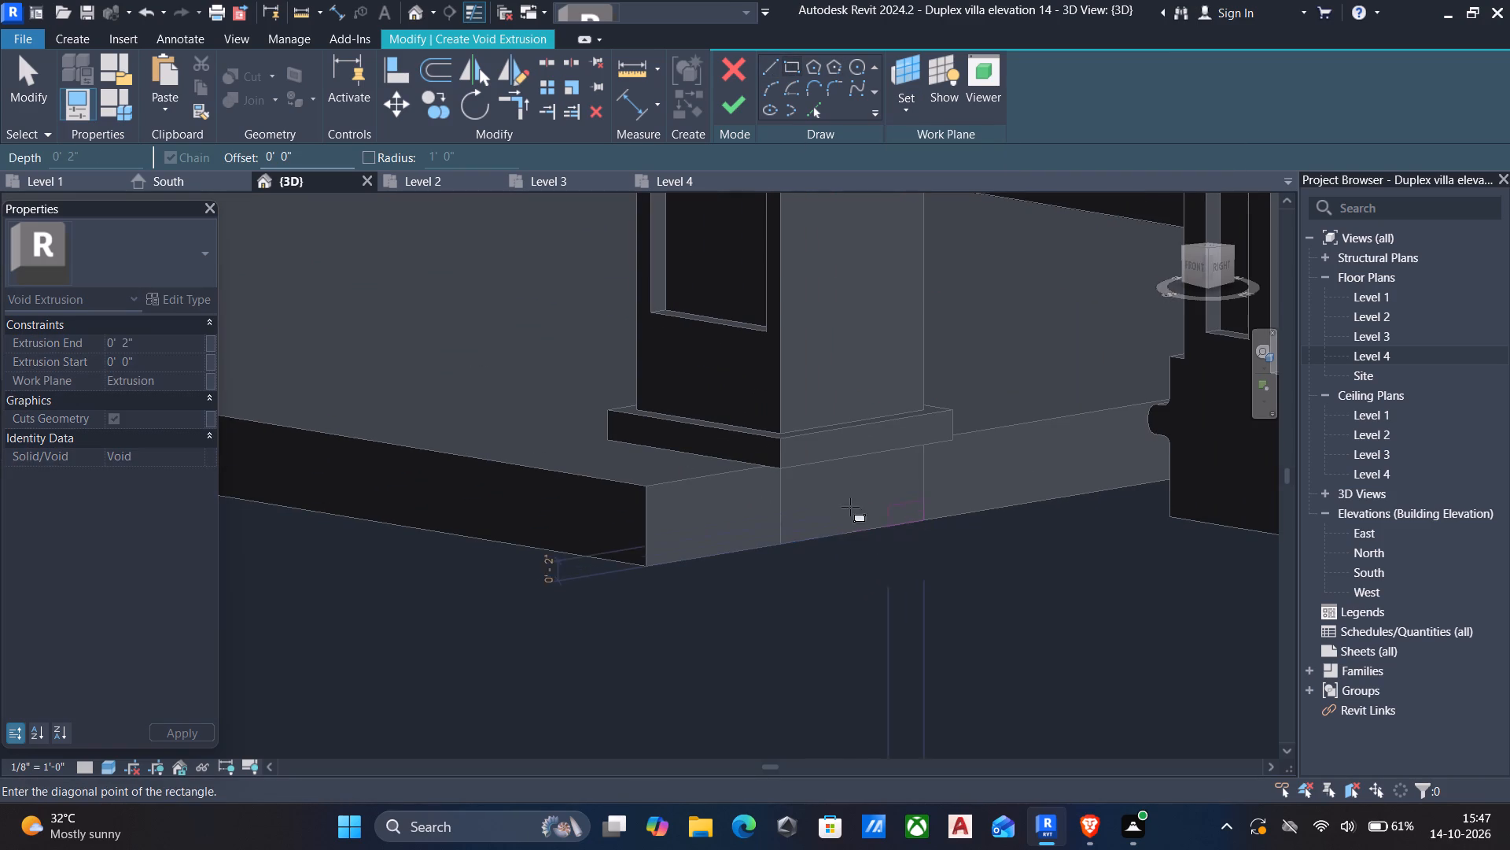
{"action": "scroll", "coordinate": [816, 490], "scroll_direction": "up", "scroll_amount": 5}
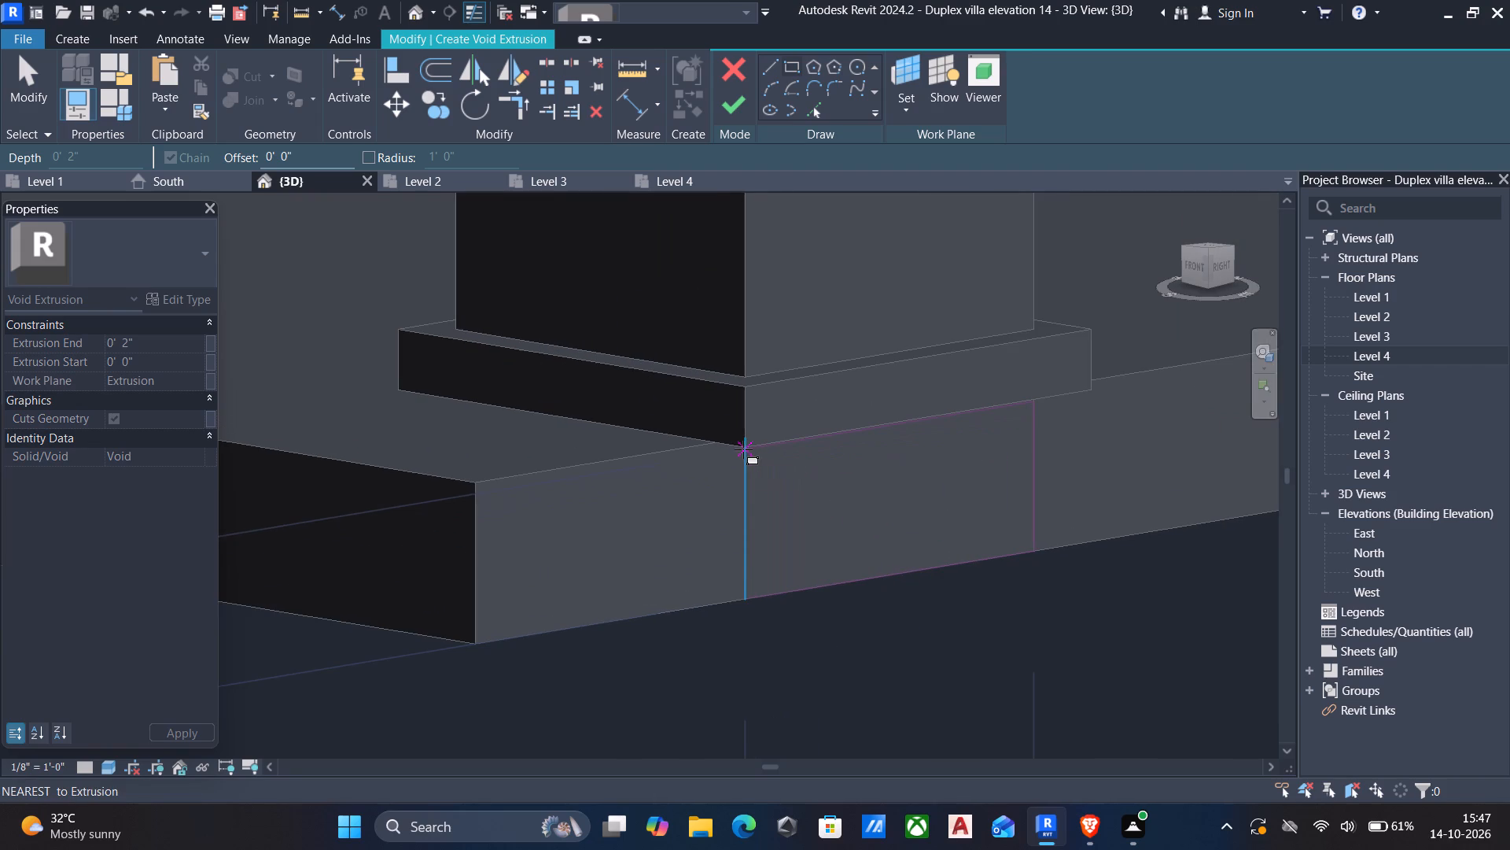
{"action": "scroll", "coordinate": [744, 448], "scroll_direction": "up", "scroll_amount": 5}
{"action": "scroll", "coordinate": [761, 533], "scroll_direction": "up", "scroll_amount": 4}
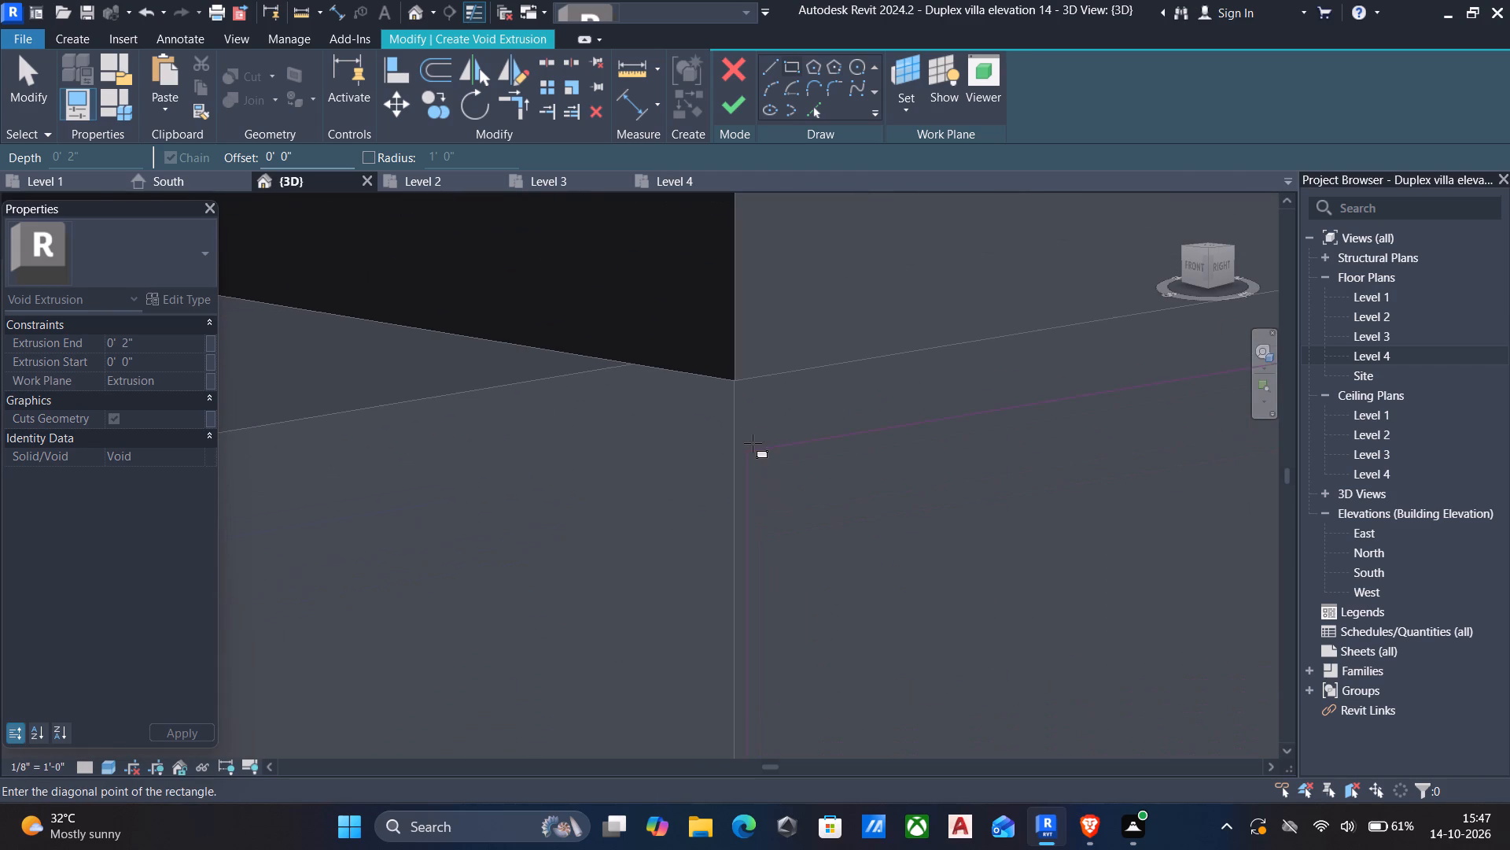
{"action": "left_click", "coordinate": [738, 382]}
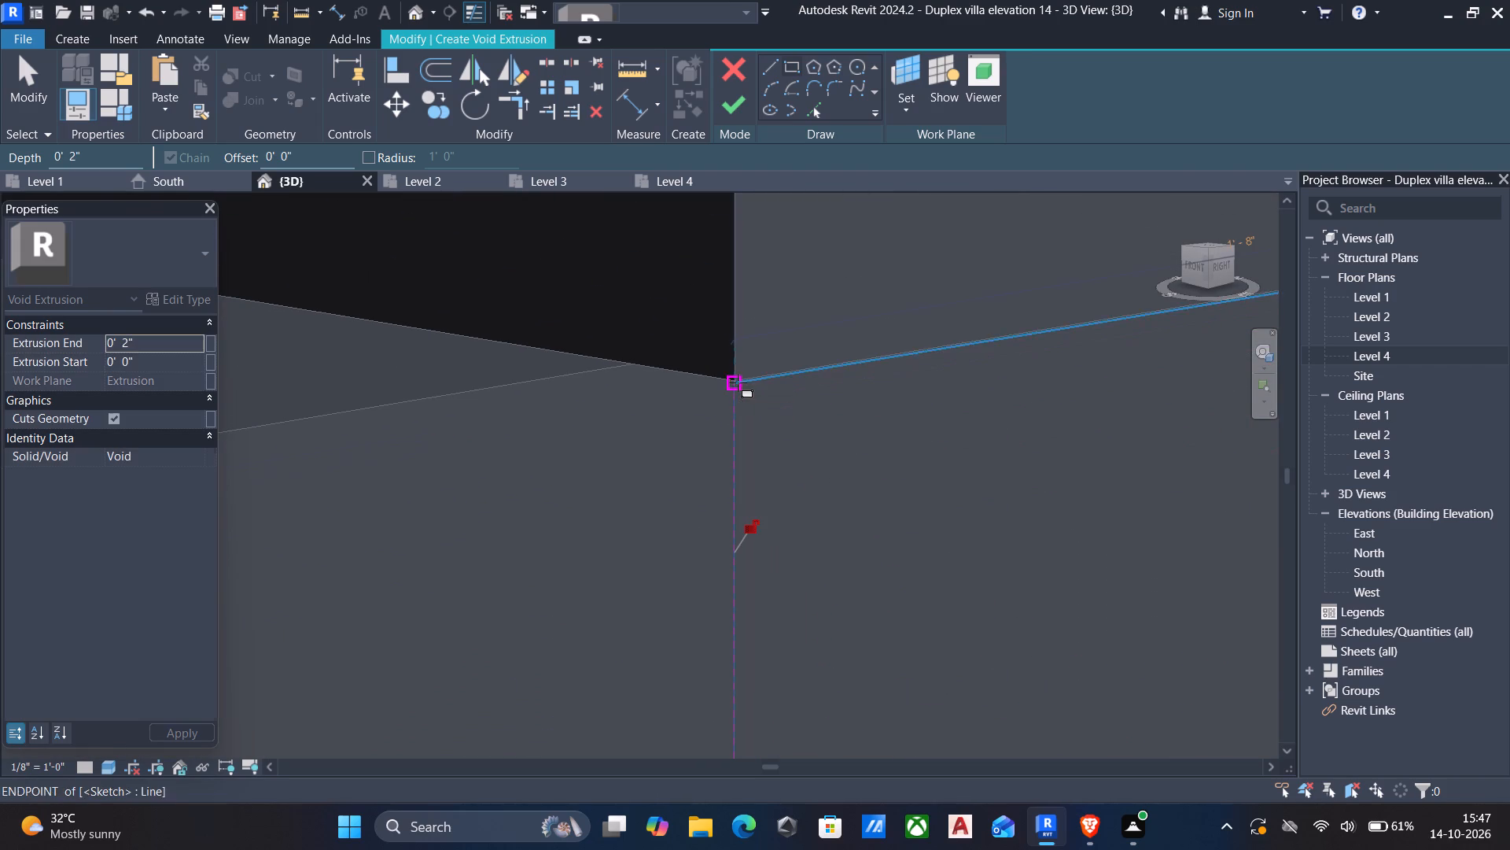
{"action": "key", "text": "Escape"}
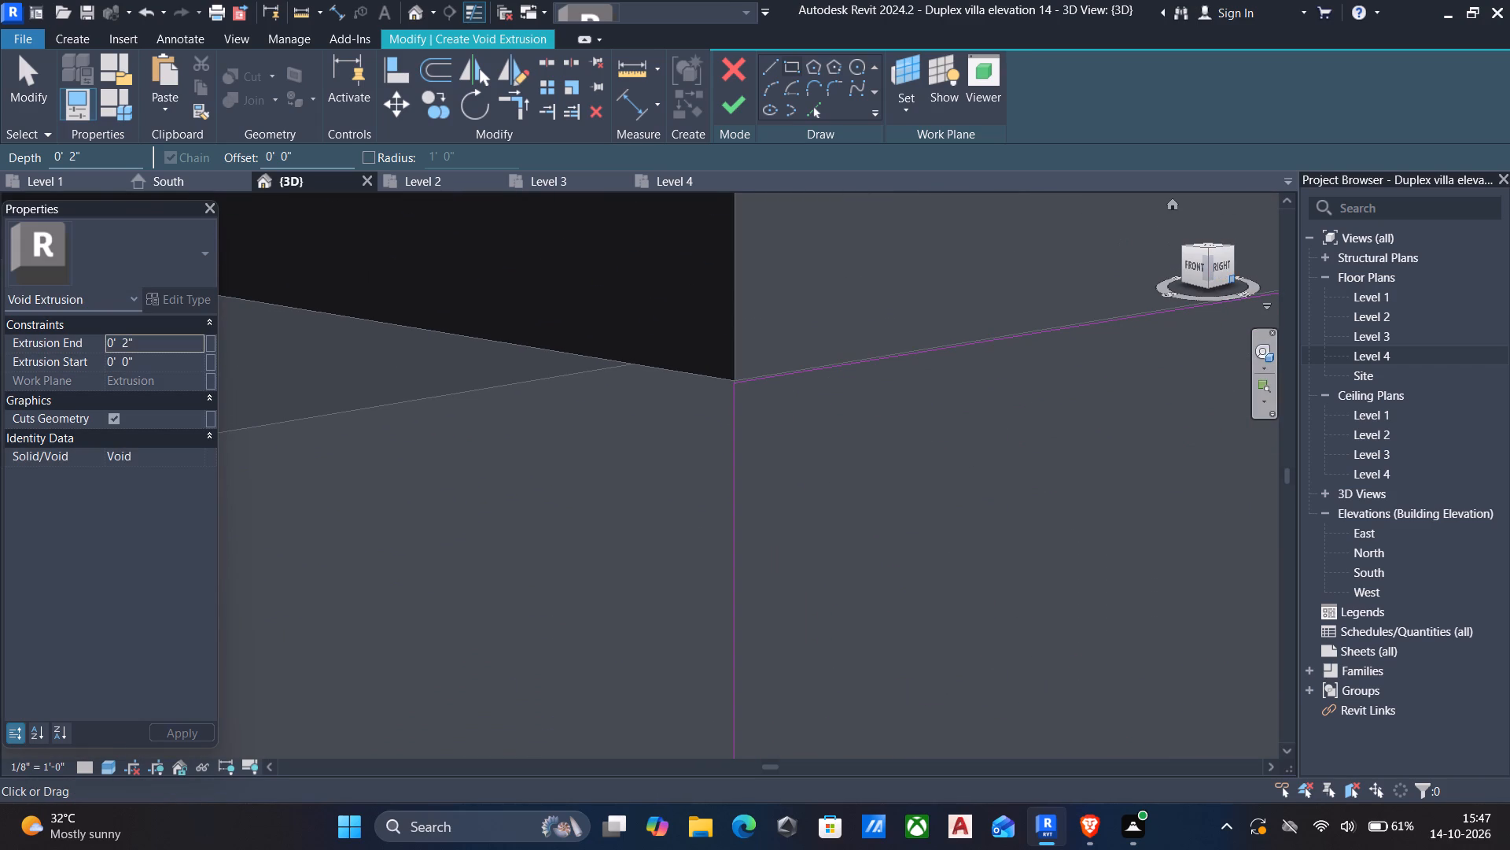
Align the void sketch's top line with the platform's top edge and finish the 2" deep void extrusion.
{"action": "left_click", "coordinate": [1224, 266]}
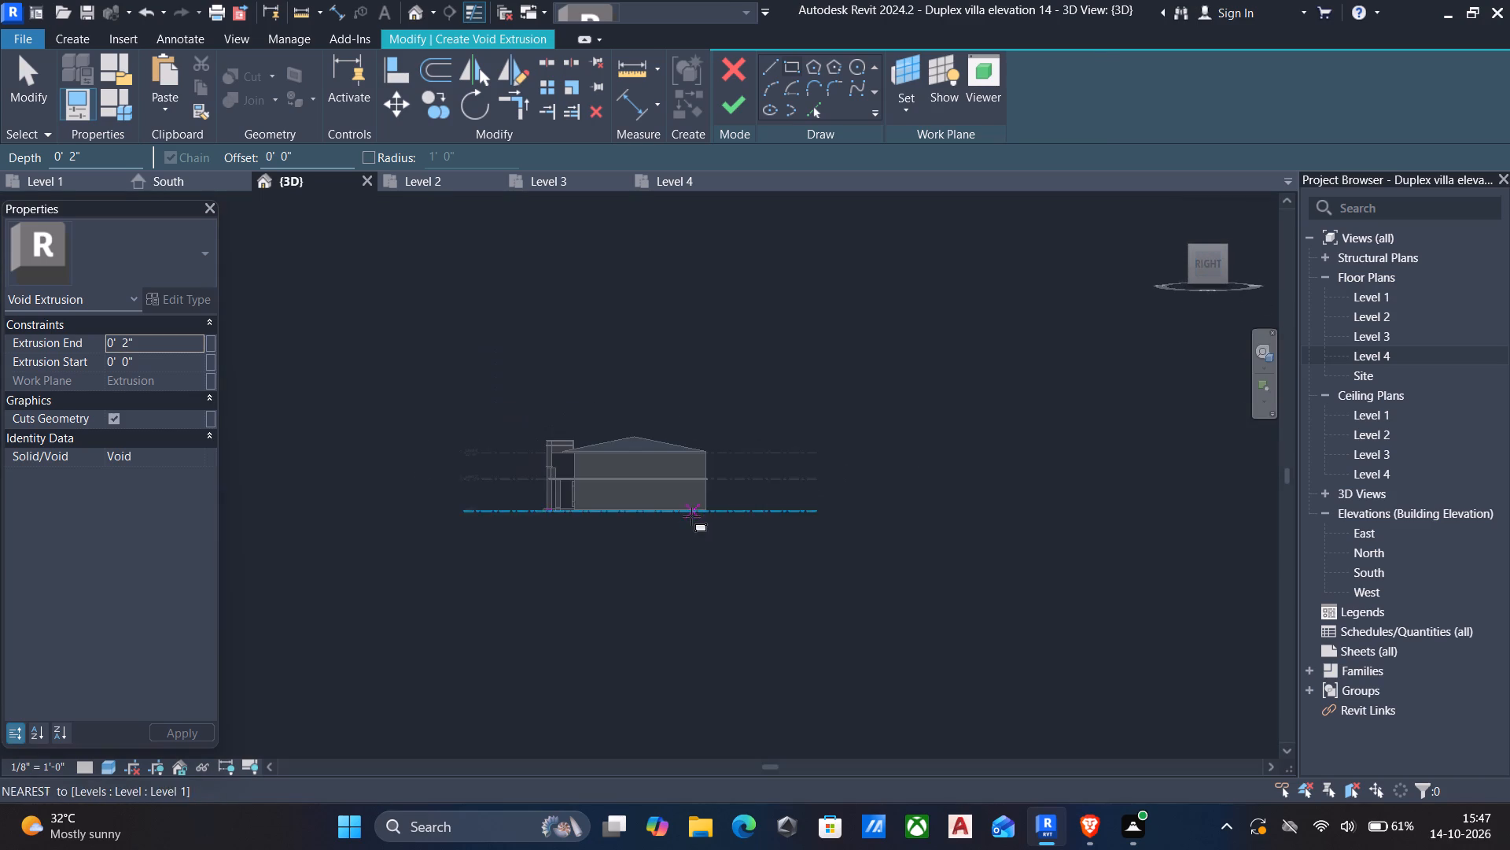
{"action": "scroll", "coordinate": [654, 521], "scroll_direction": "up", "scroll_amount": 6}
{"action": "scroll", "coordinate": [319, 471], "scroll_direction": "up", "scroll_amount": 6}
{"action": "scroll", "coordinate": [433, 485], "scroll_direction": "up", "scroll_amount": 5}
{"action": "scroll", "coordinate": [710, 576], "scroll_direction": "up", "scroll_amount": 11}
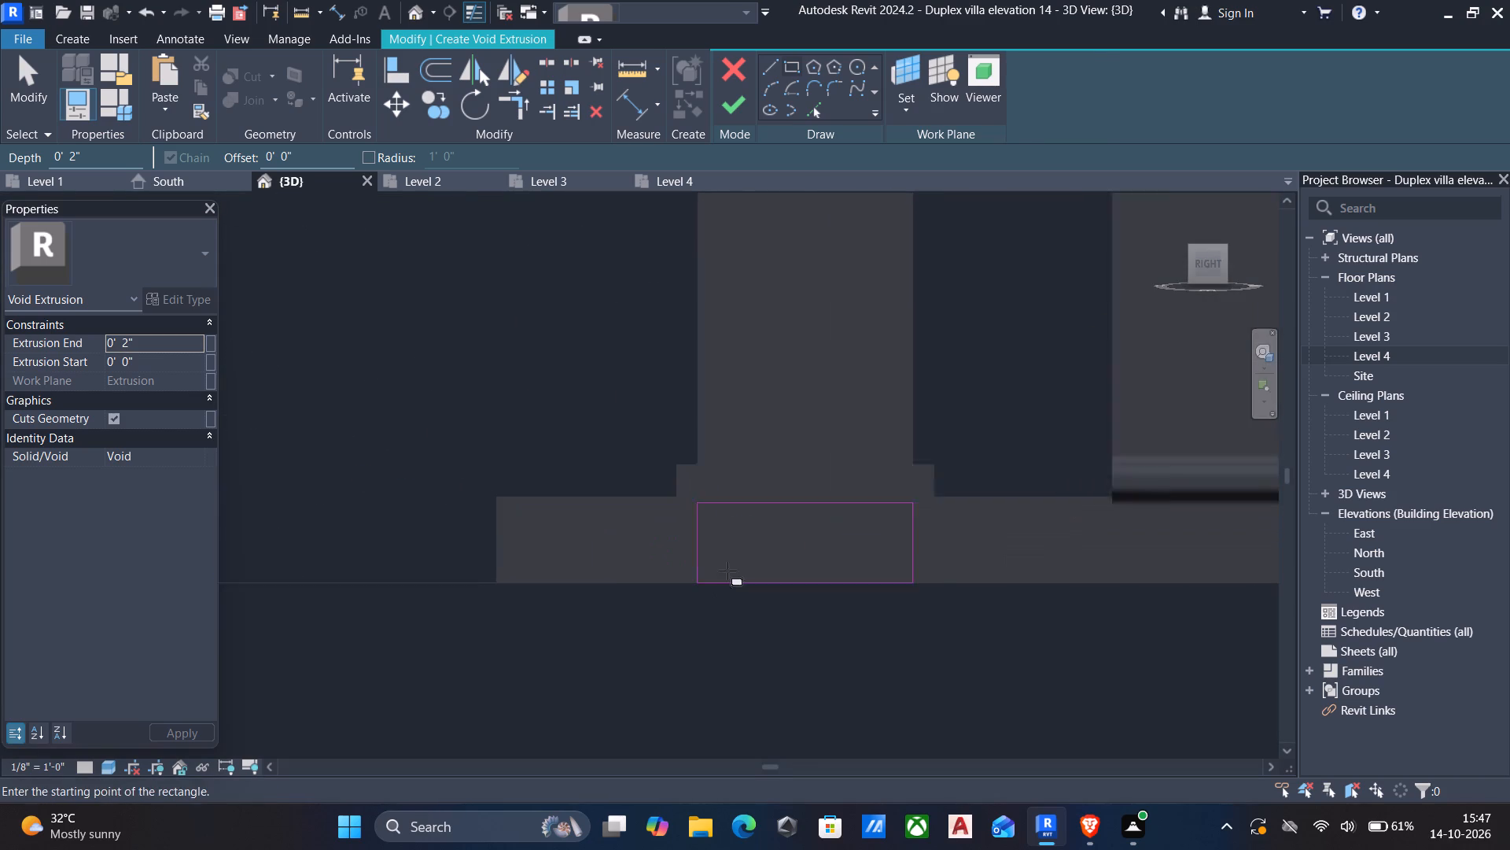
{"action": "scroll", "coordinate": [727, 571], "scroll_direction": "up", "scroll_amount": 1}
{"action": "scroll", "coordinate": [866, 516], "scroll_direction": "up", "scroll_amount": 6}
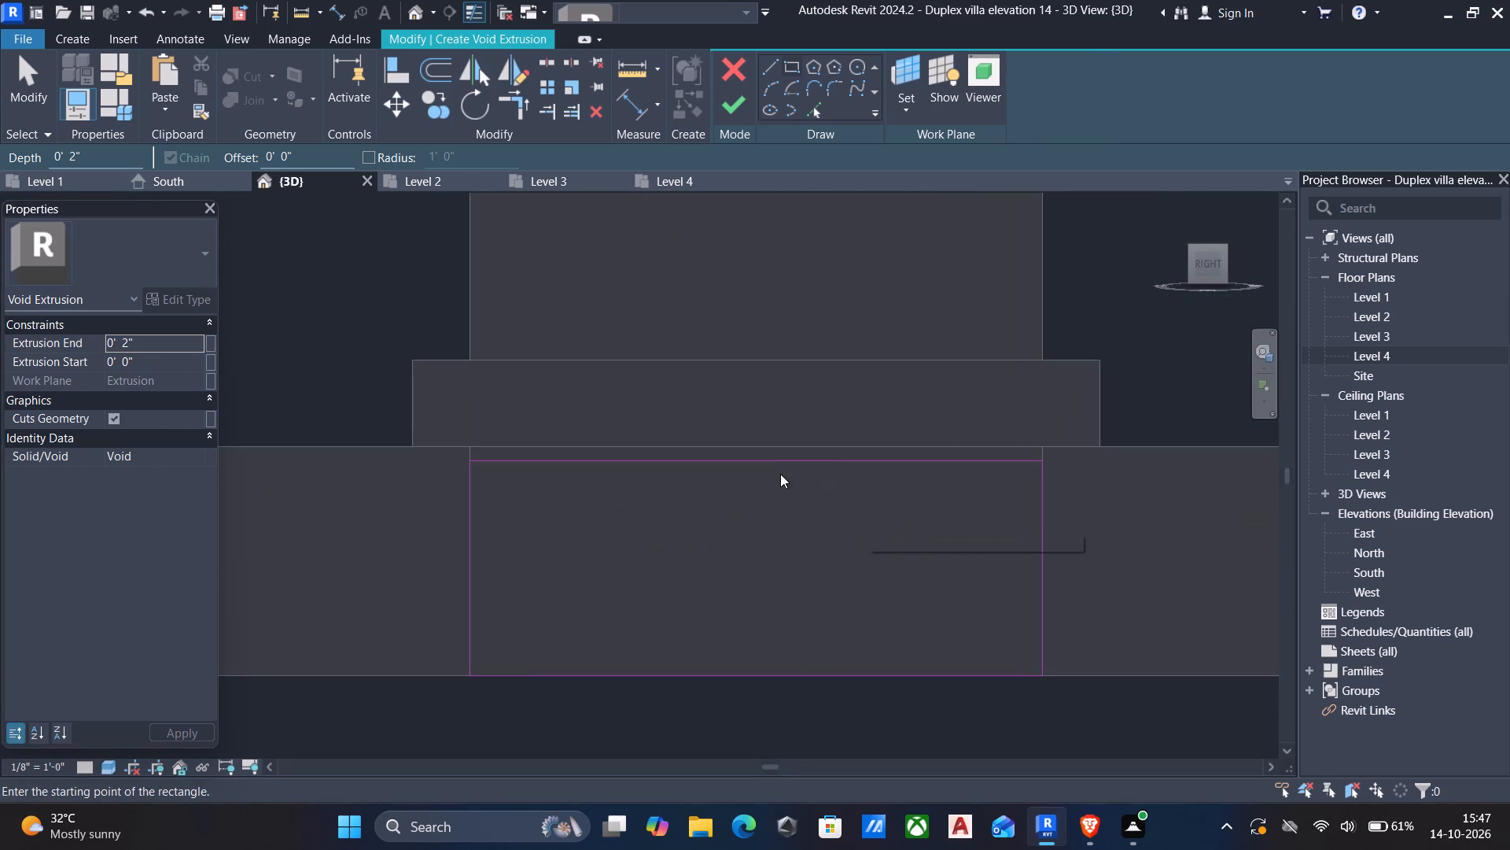
{"action": "key", "text": "Escape"}
{"action": "type", "text": "al"}
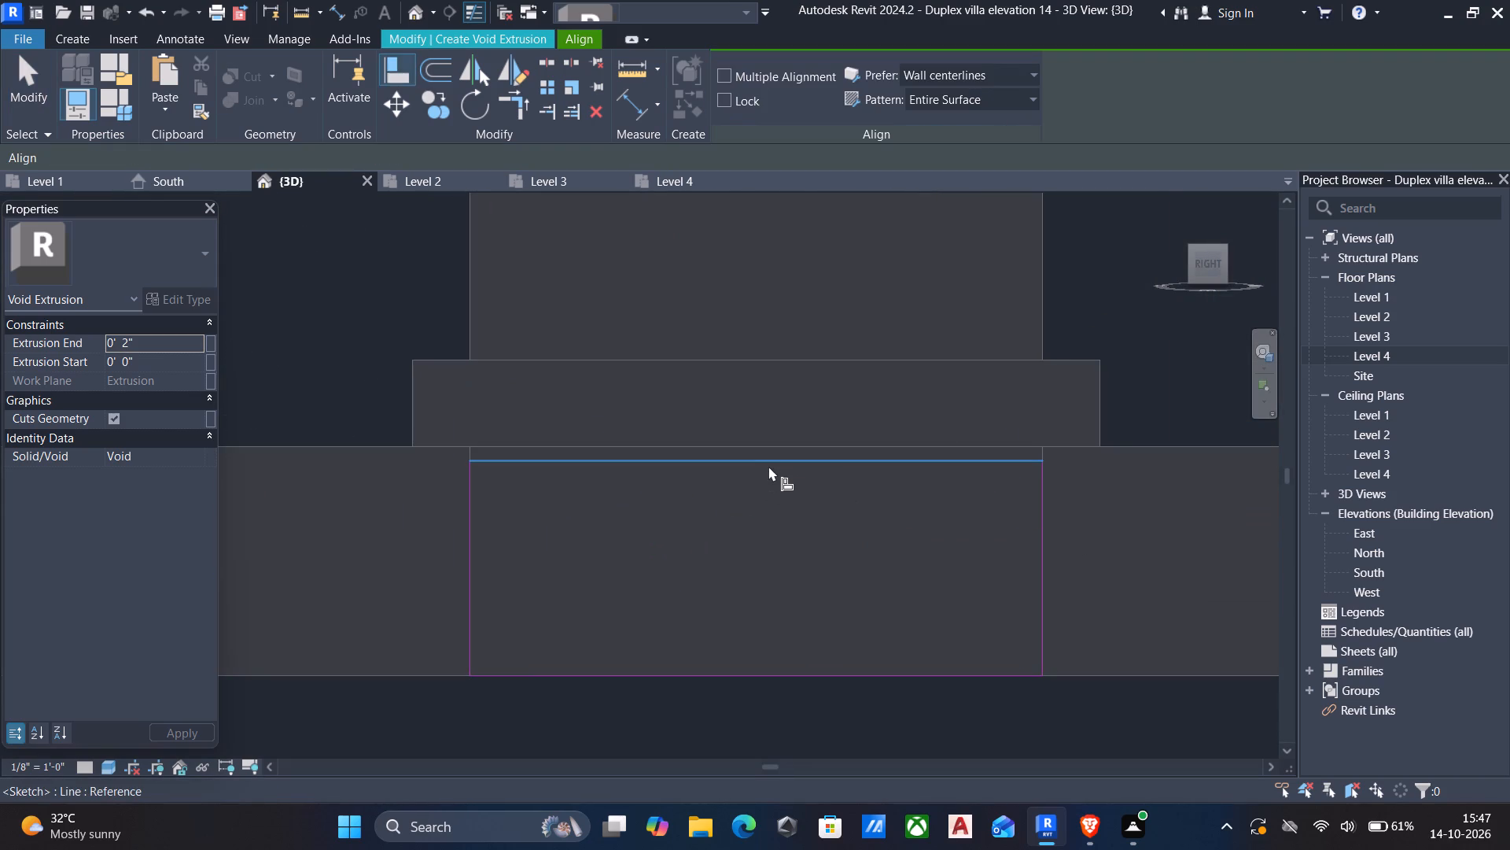
{"action": "left_click", "coordinate": [755, 449]}
{"action": "left_click", "coordinate": [761, 457]}
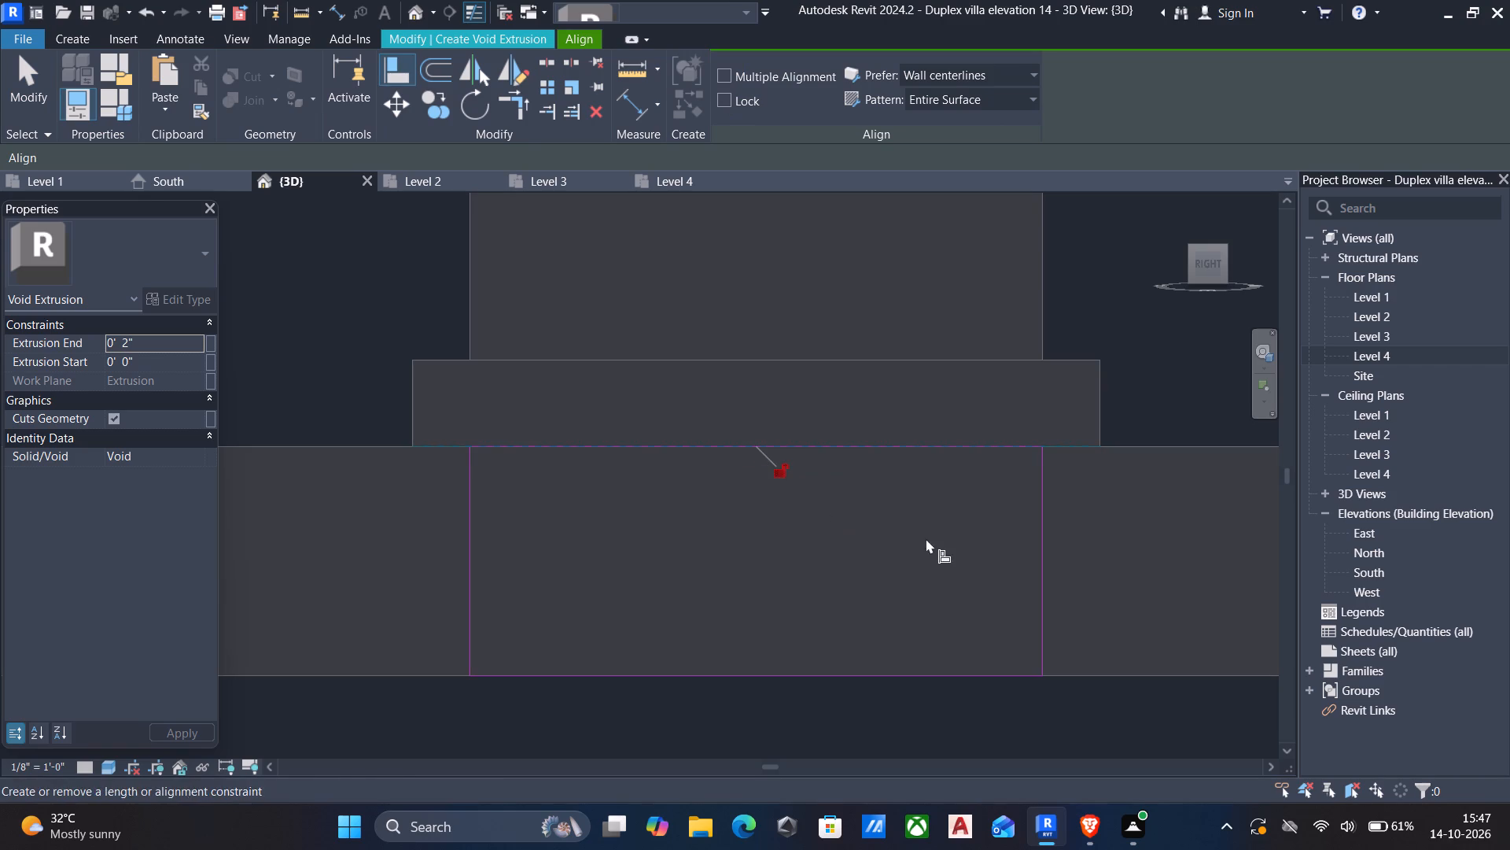
{"action": "scroll", "coordinate": [926, 538], "scroll_direction": "down", "scroll_amount": 6}
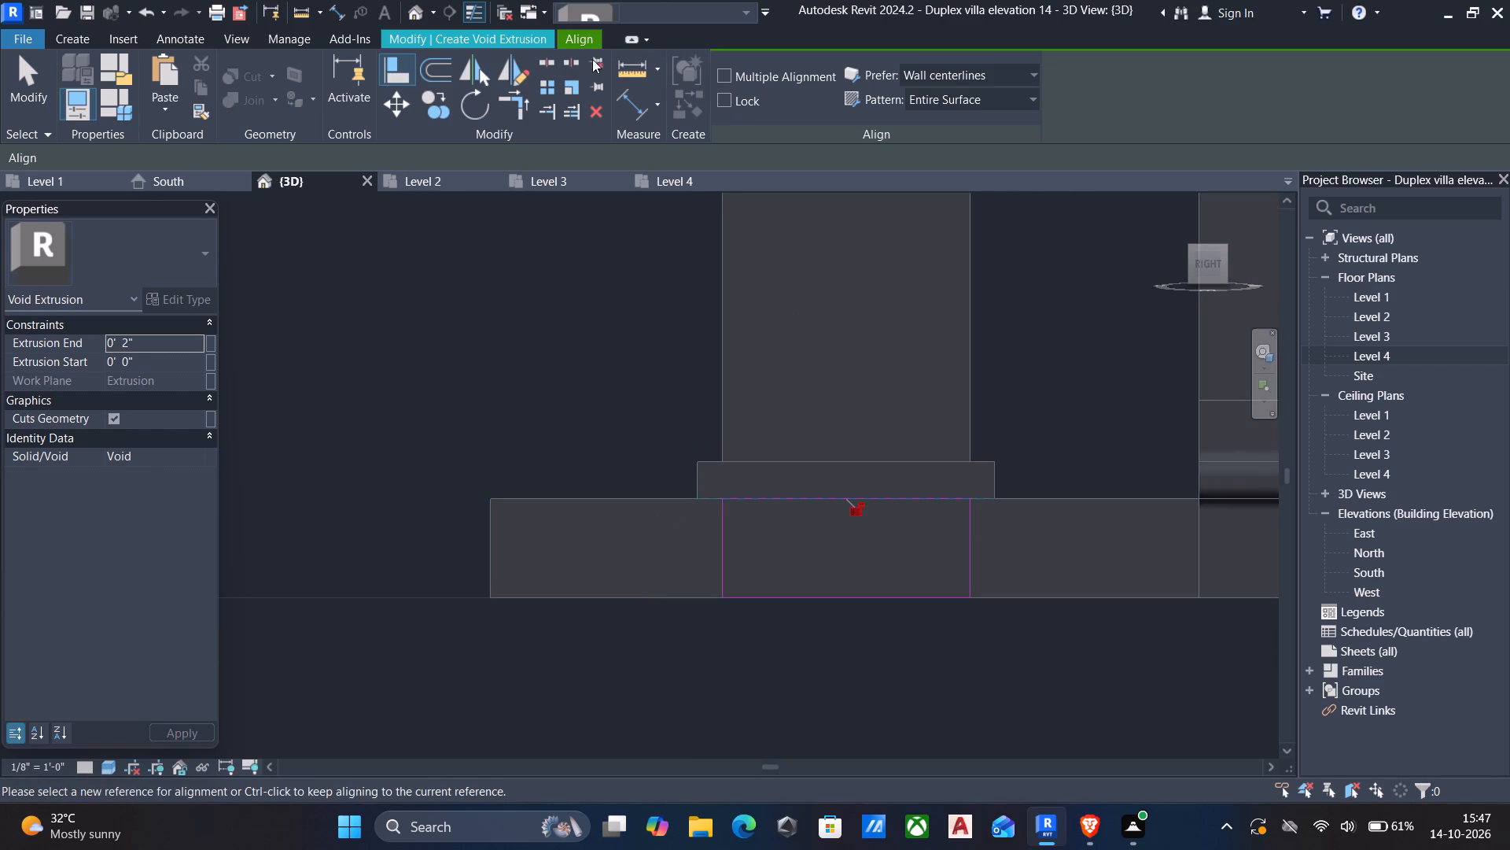
{"action": "left_click", "coordinate": [489, 39]}
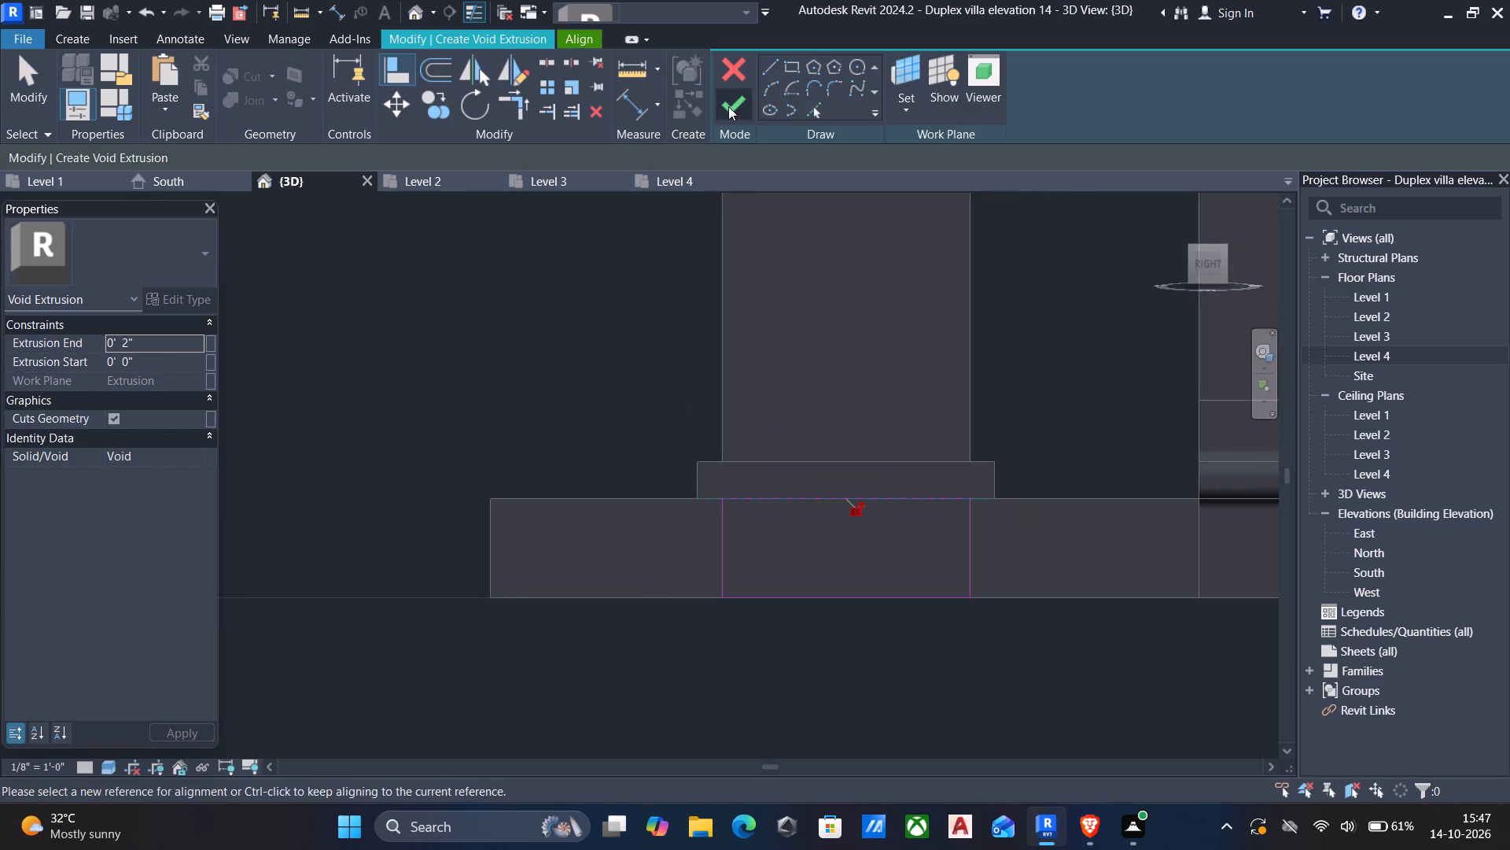
{"action": "left_click", "coordinate": [728, 106]}
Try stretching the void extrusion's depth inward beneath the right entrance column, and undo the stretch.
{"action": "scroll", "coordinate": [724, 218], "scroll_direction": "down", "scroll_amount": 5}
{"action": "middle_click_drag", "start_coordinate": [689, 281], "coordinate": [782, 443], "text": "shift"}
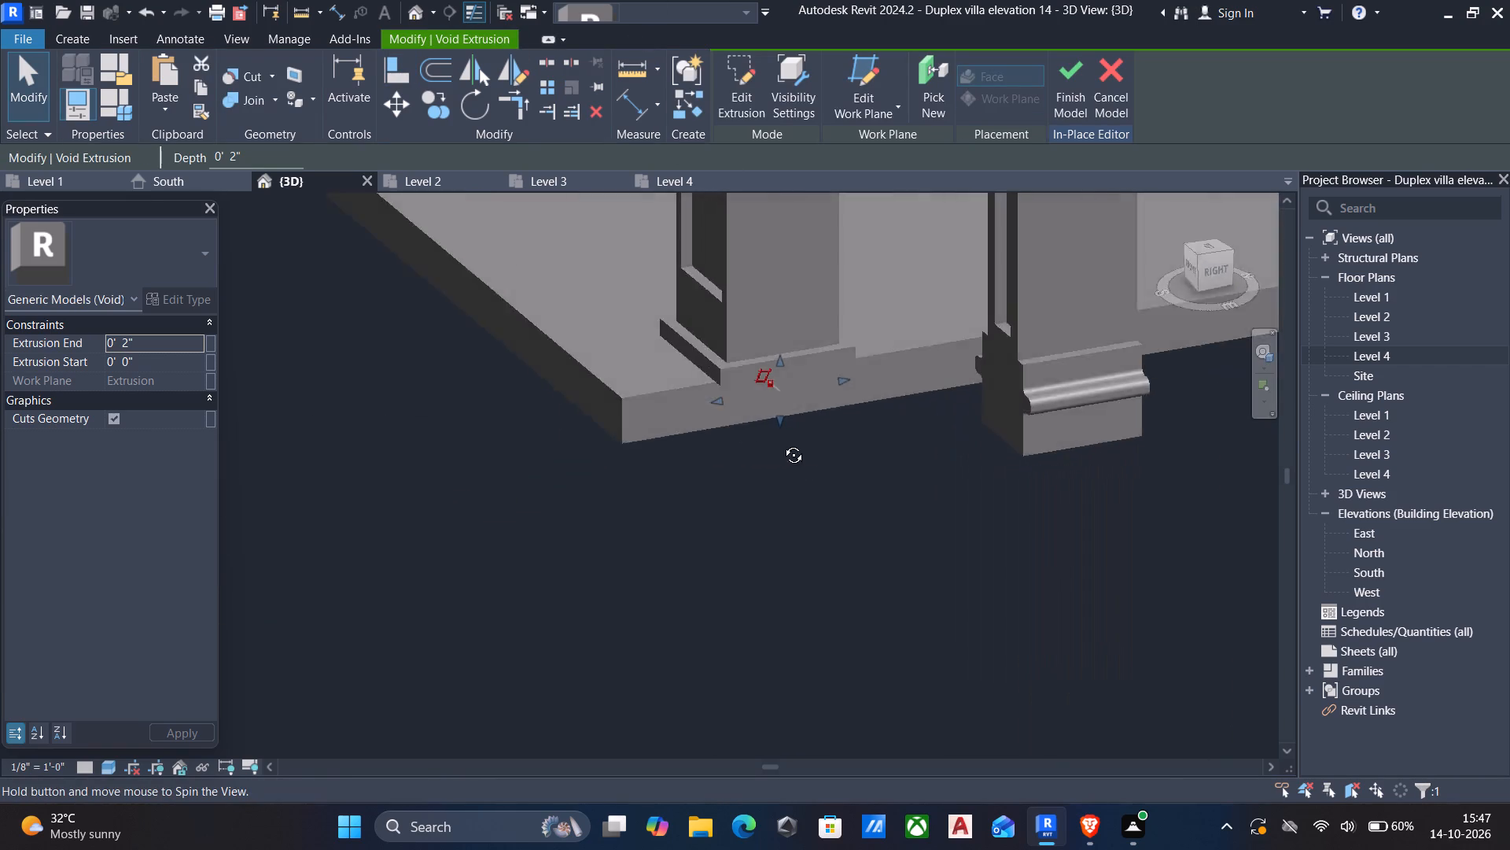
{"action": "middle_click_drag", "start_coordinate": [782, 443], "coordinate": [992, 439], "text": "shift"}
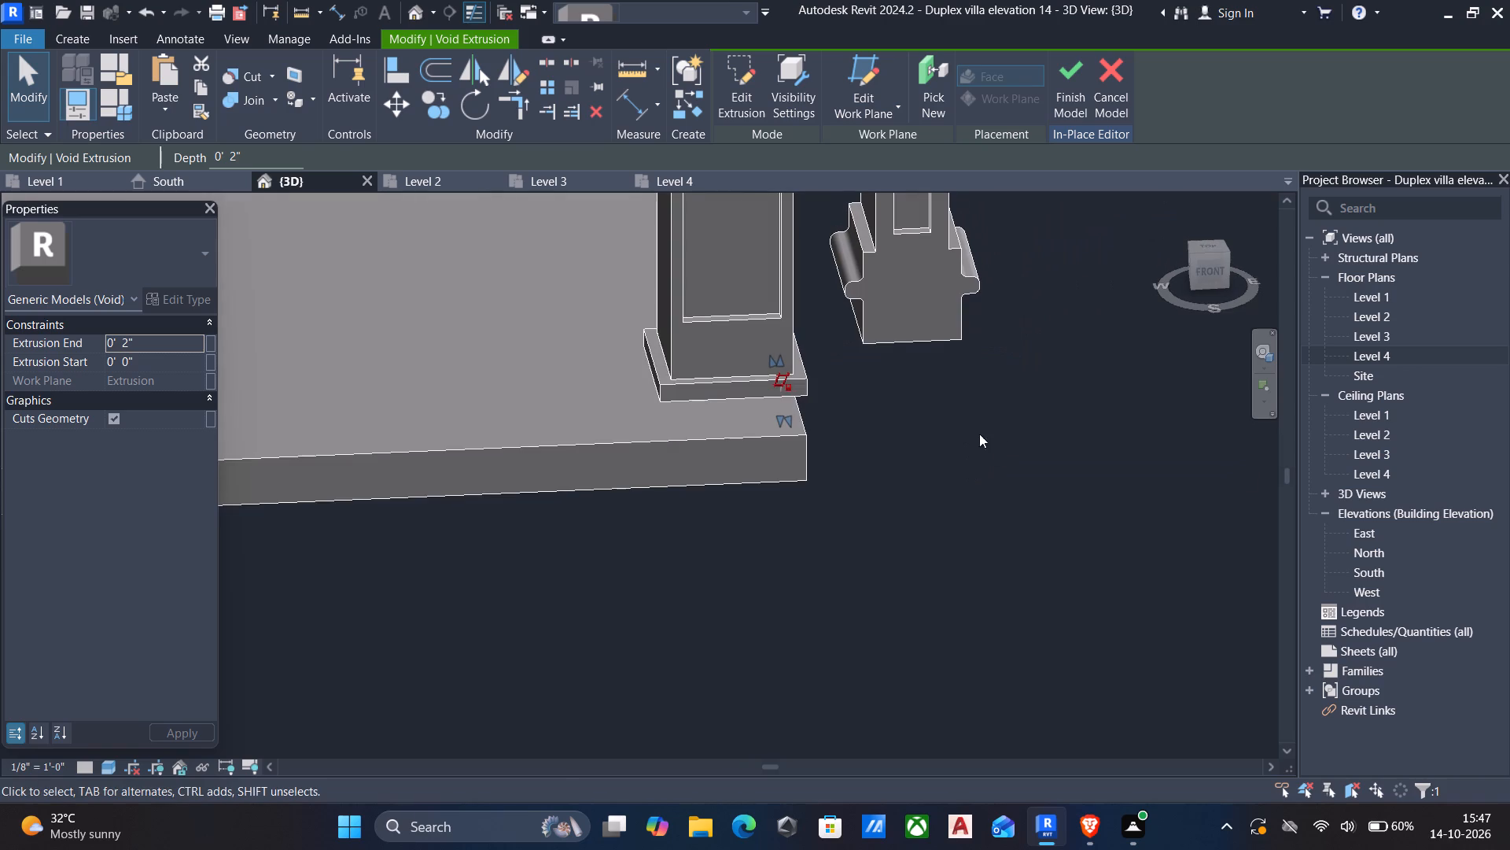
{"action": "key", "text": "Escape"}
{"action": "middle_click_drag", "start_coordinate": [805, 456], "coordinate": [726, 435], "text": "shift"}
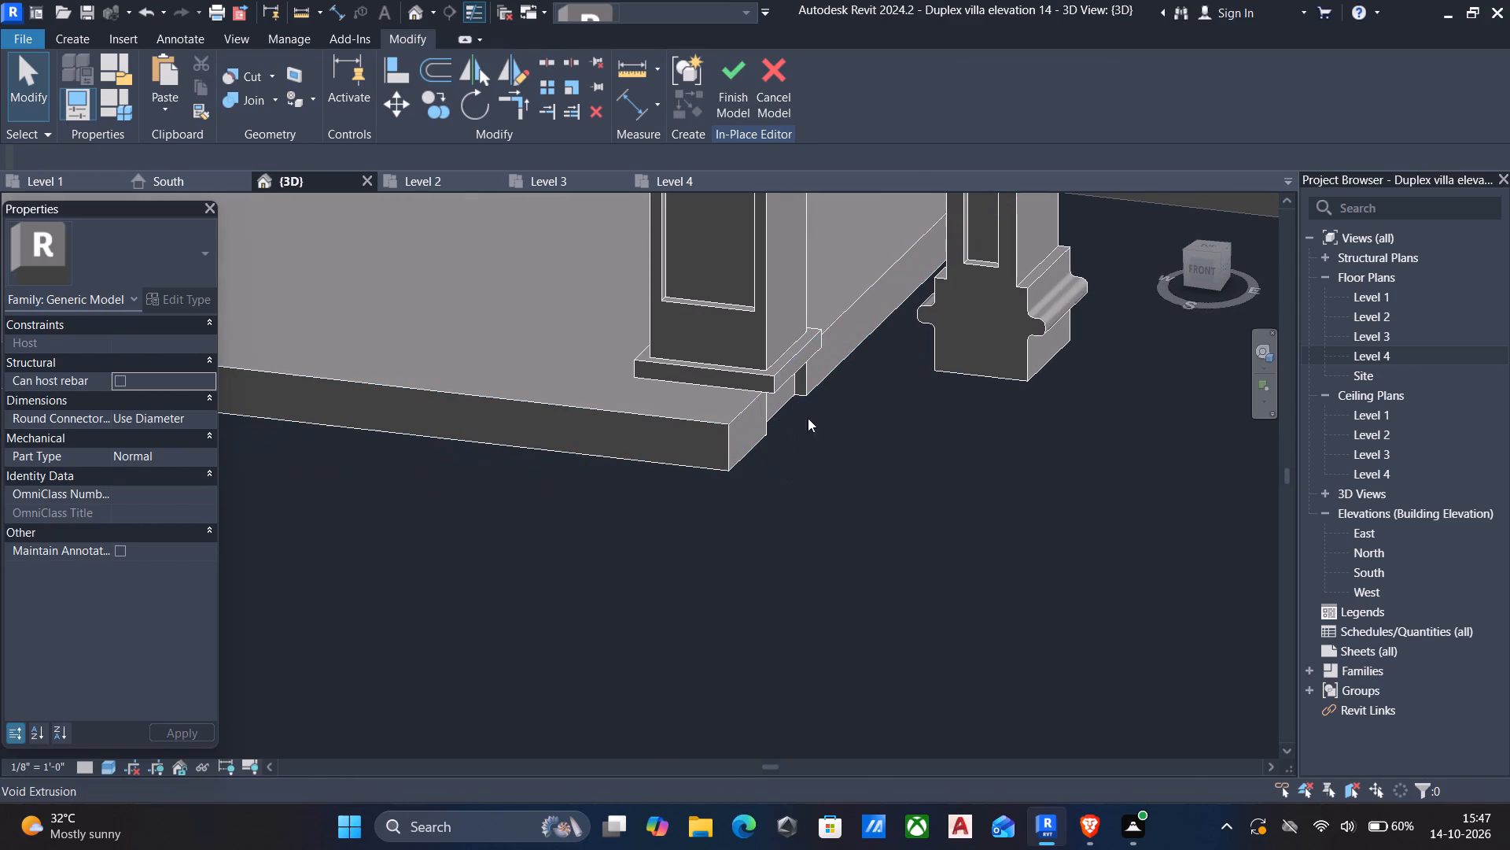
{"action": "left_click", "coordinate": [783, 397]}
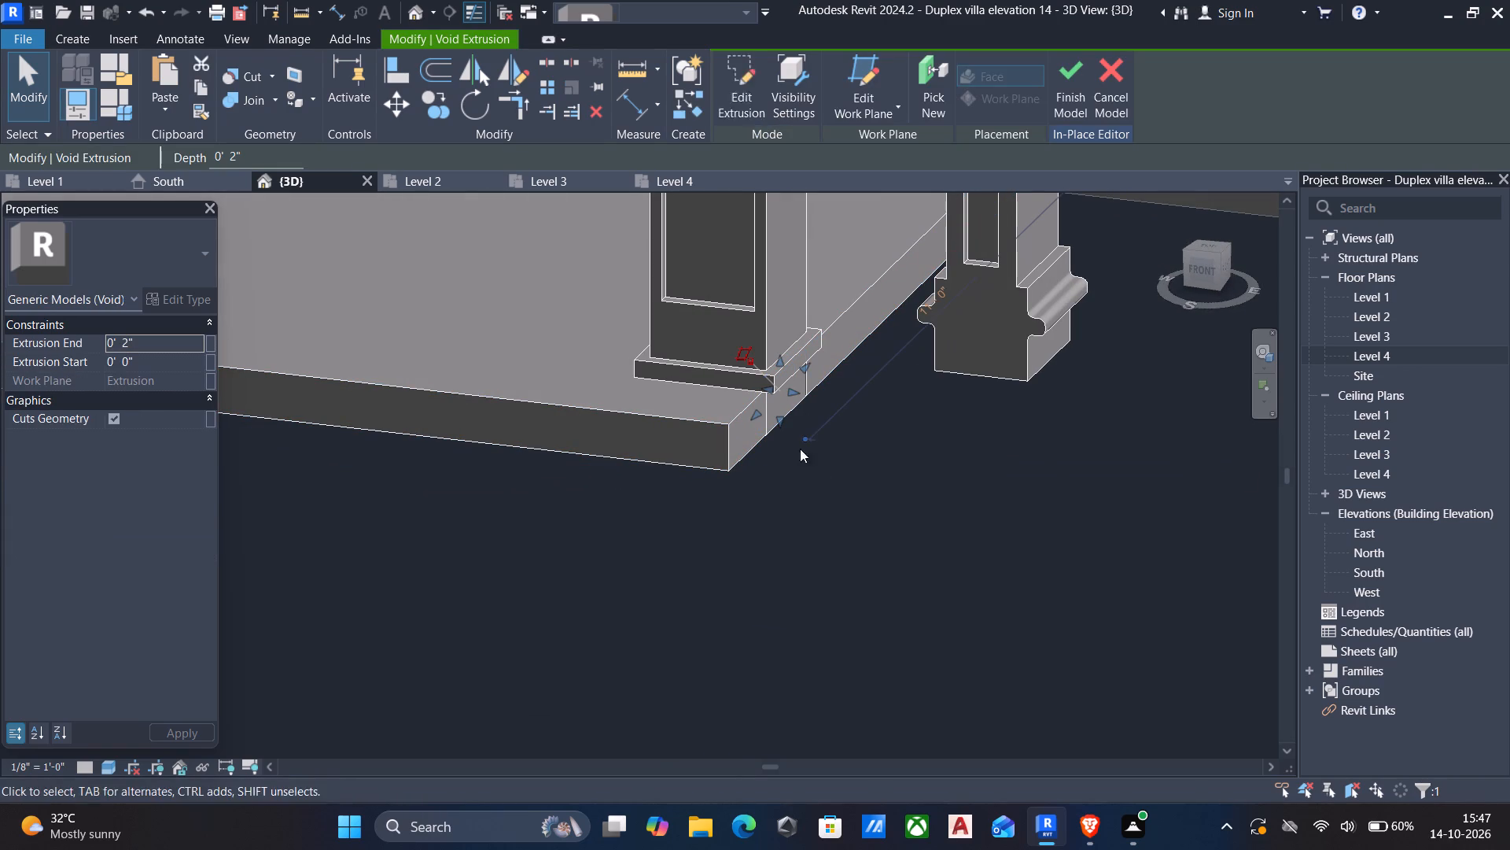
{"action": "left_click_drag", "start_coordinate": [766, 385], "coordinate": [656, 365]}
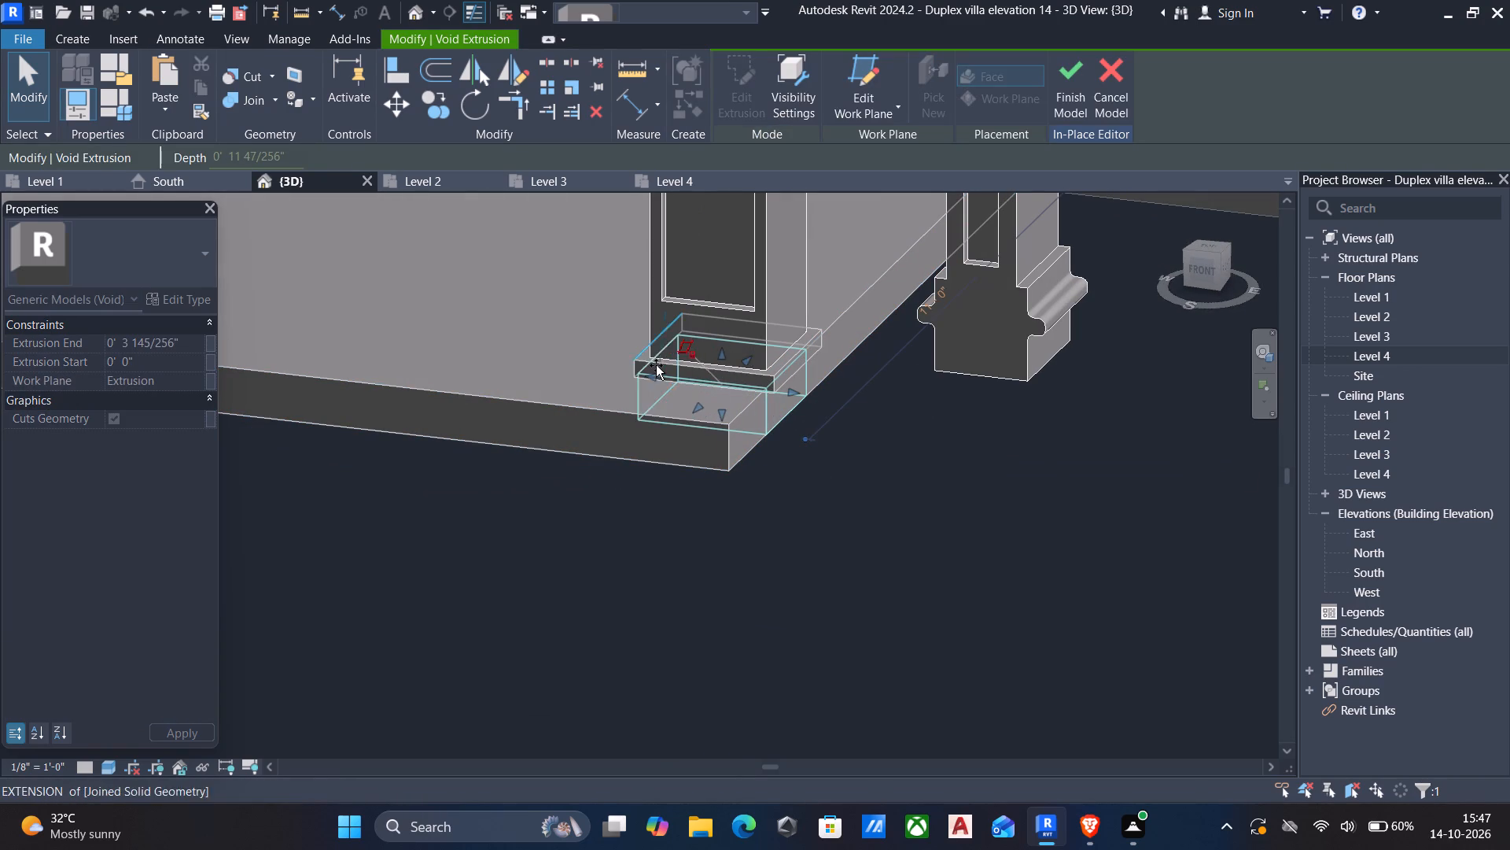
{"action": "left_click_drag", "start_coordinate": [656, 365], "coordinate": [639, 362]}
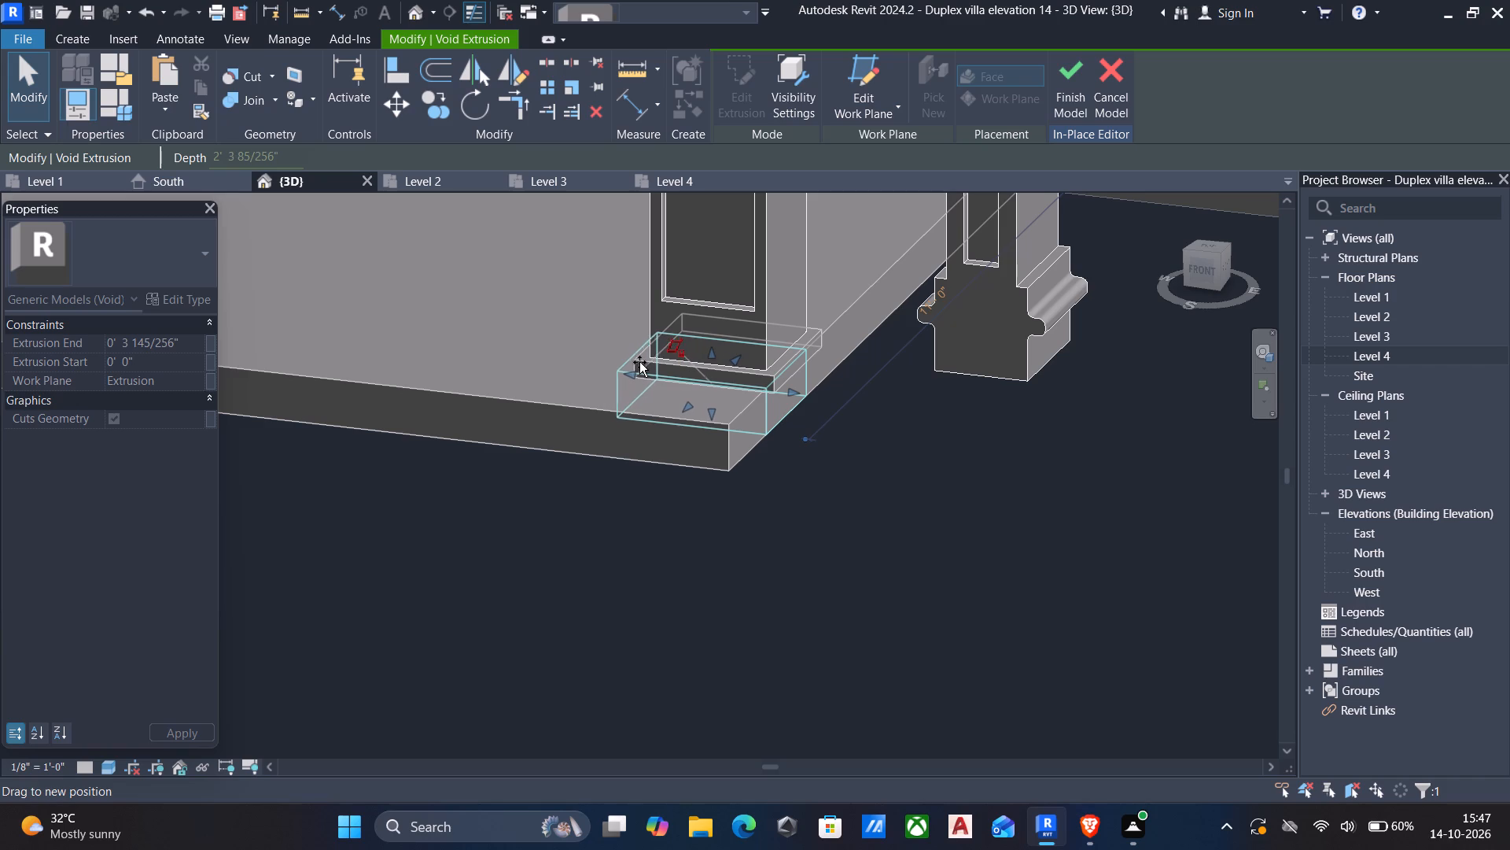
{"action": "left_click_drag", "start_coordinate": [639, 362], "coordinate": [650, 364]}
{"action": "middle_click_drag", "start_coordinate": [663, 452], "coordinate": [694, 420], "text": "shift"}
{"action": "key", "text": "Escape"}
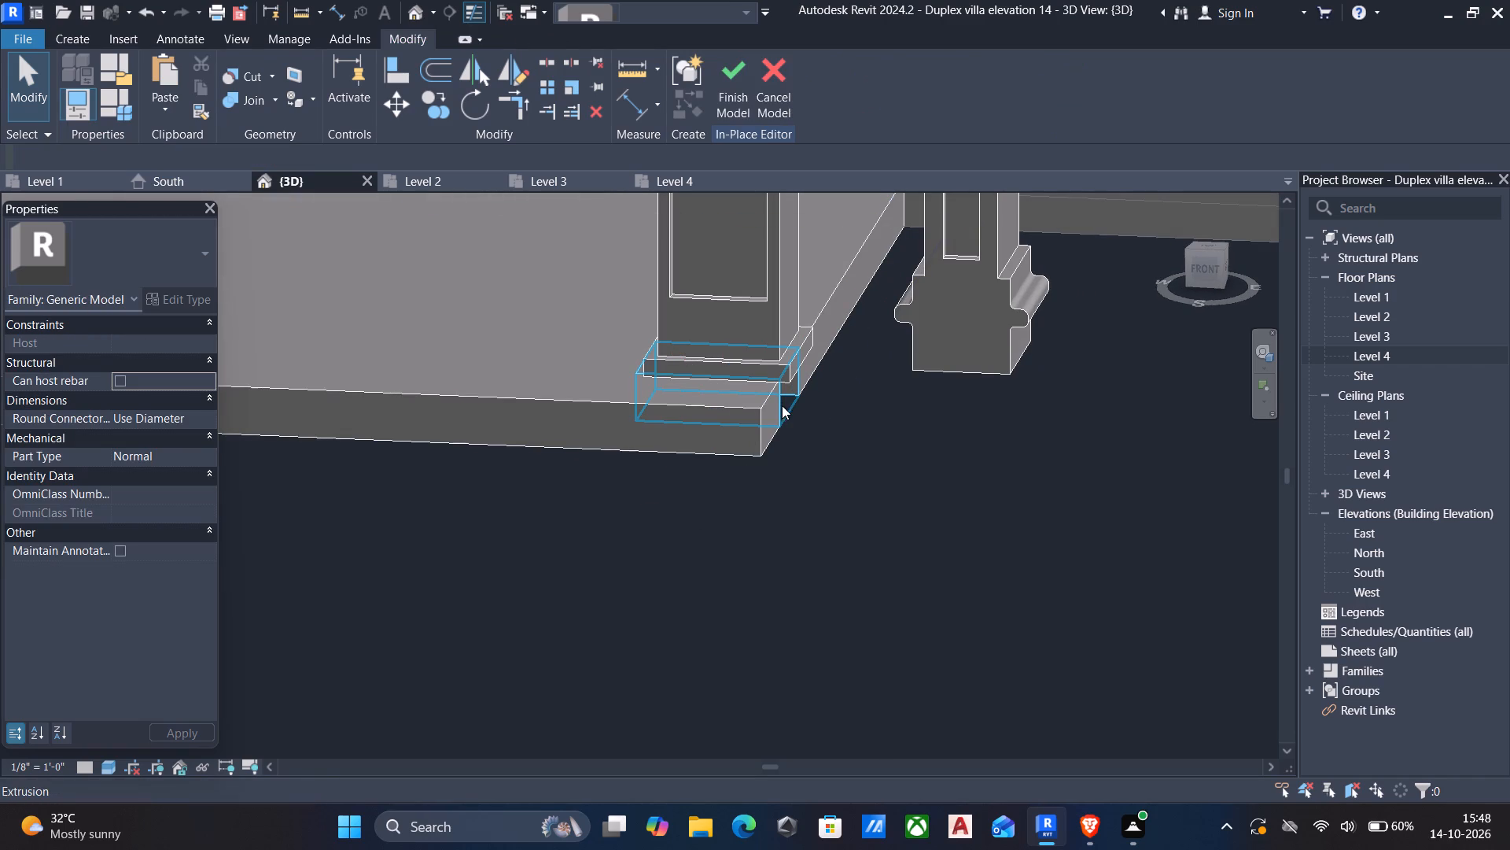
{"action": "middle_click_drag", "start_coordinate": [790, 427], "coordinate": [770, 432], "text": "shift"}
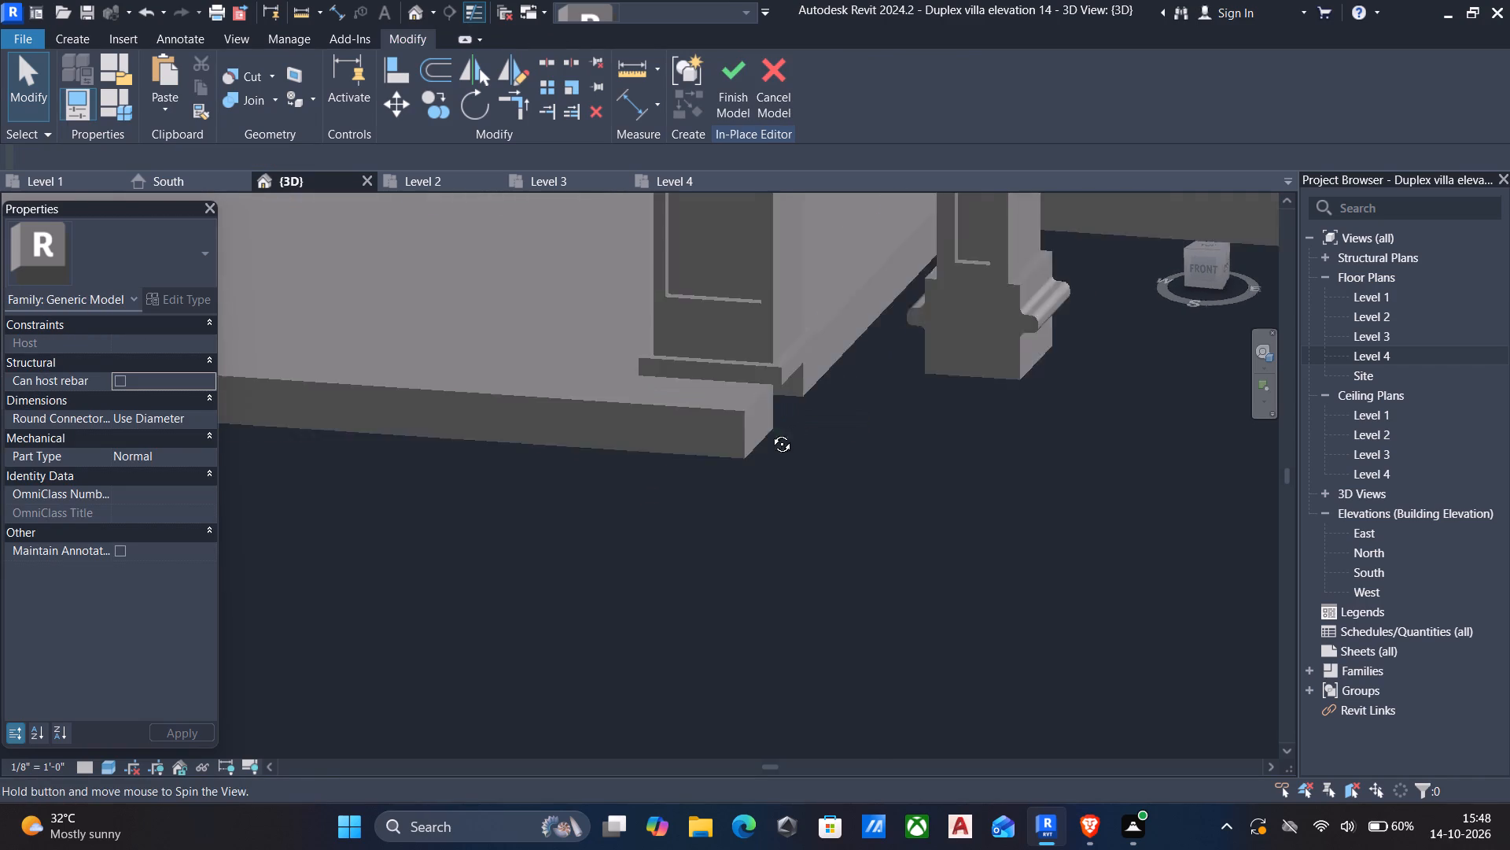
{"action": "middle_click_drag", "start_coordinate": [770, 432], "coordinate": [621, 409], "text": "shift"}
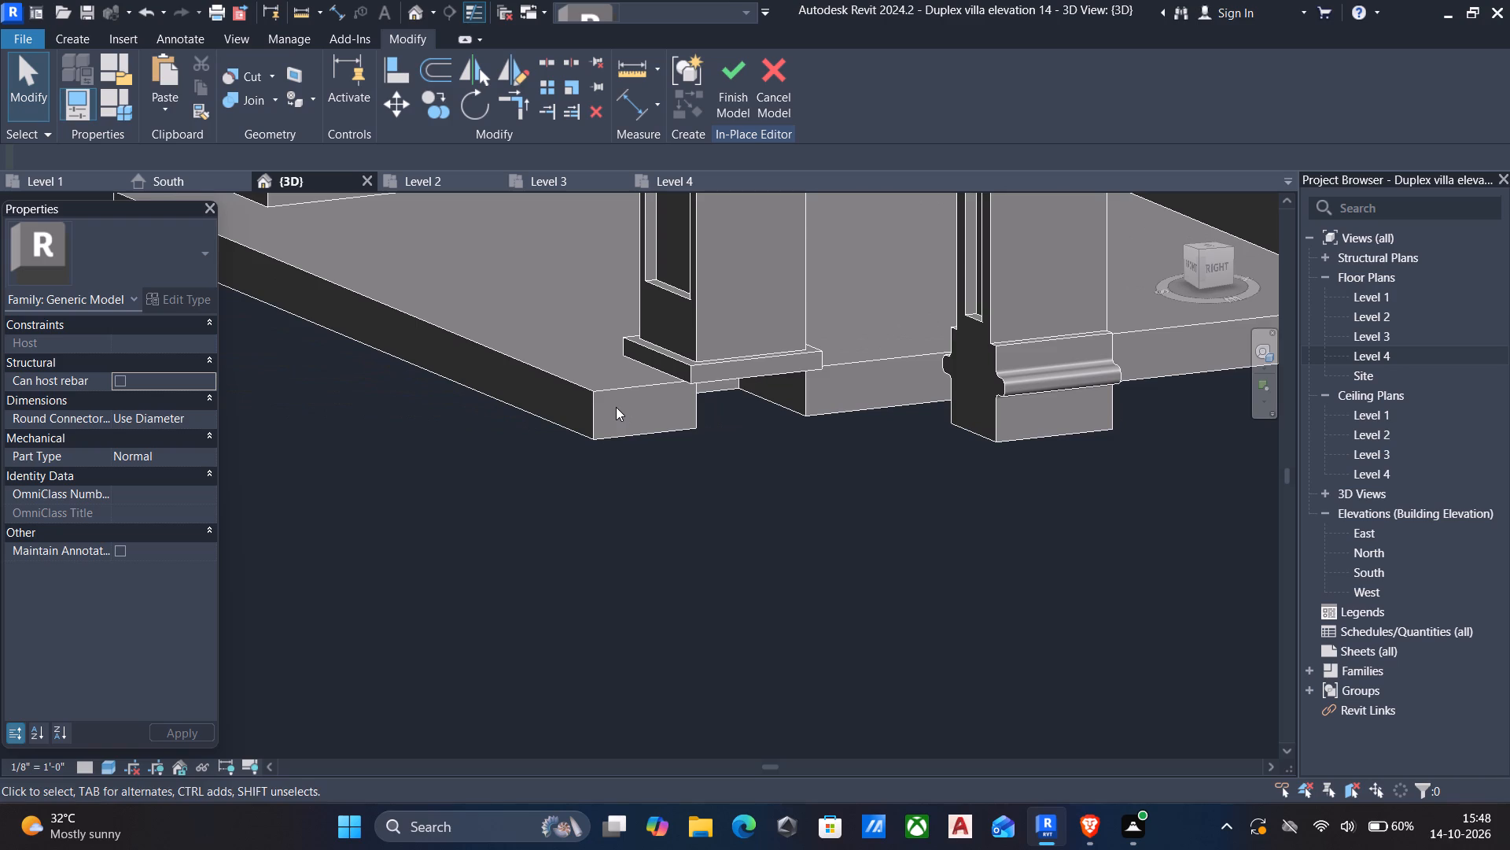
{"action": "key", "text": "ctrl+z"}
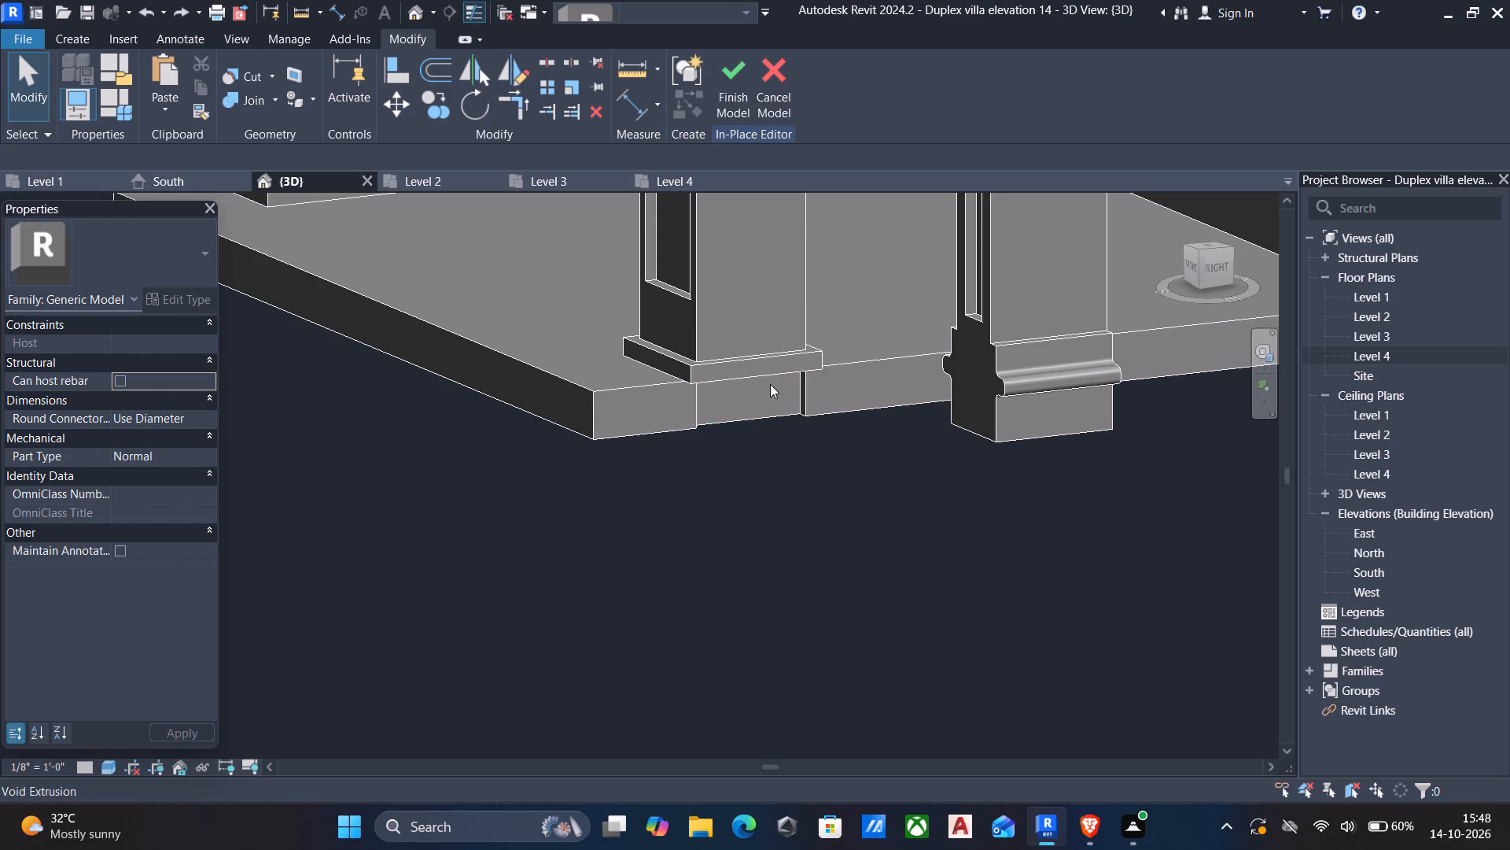
Reshape the void along the platform's right side to run from the front corner to about the column's front face.
{"action": "left_click", "coordinate": [762, 410]}
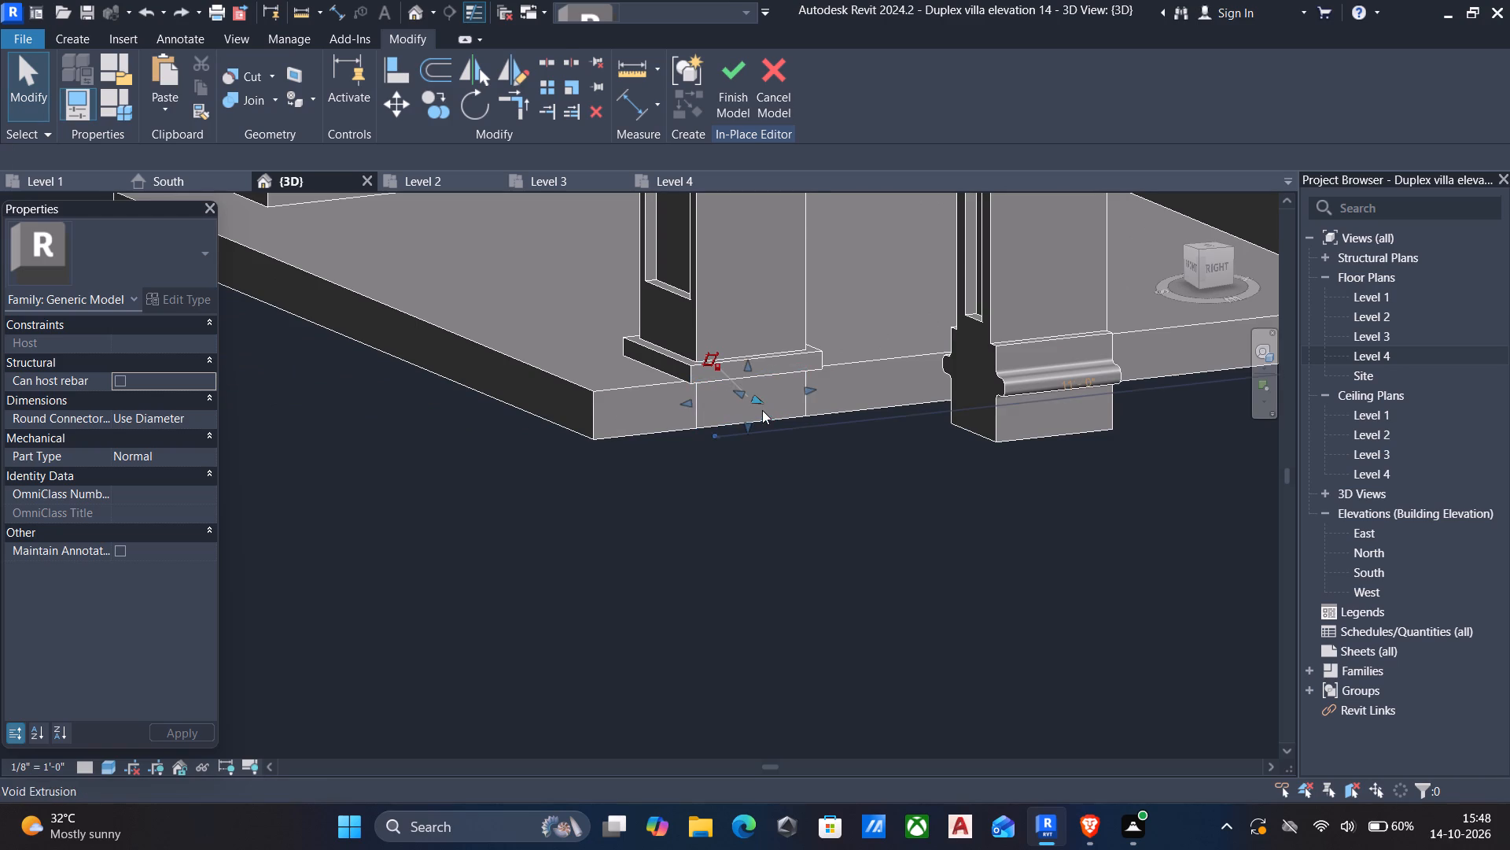
{"action": "left_click_drag", "start_coordinate": [685, 403], "coordinate": [661, 408]}
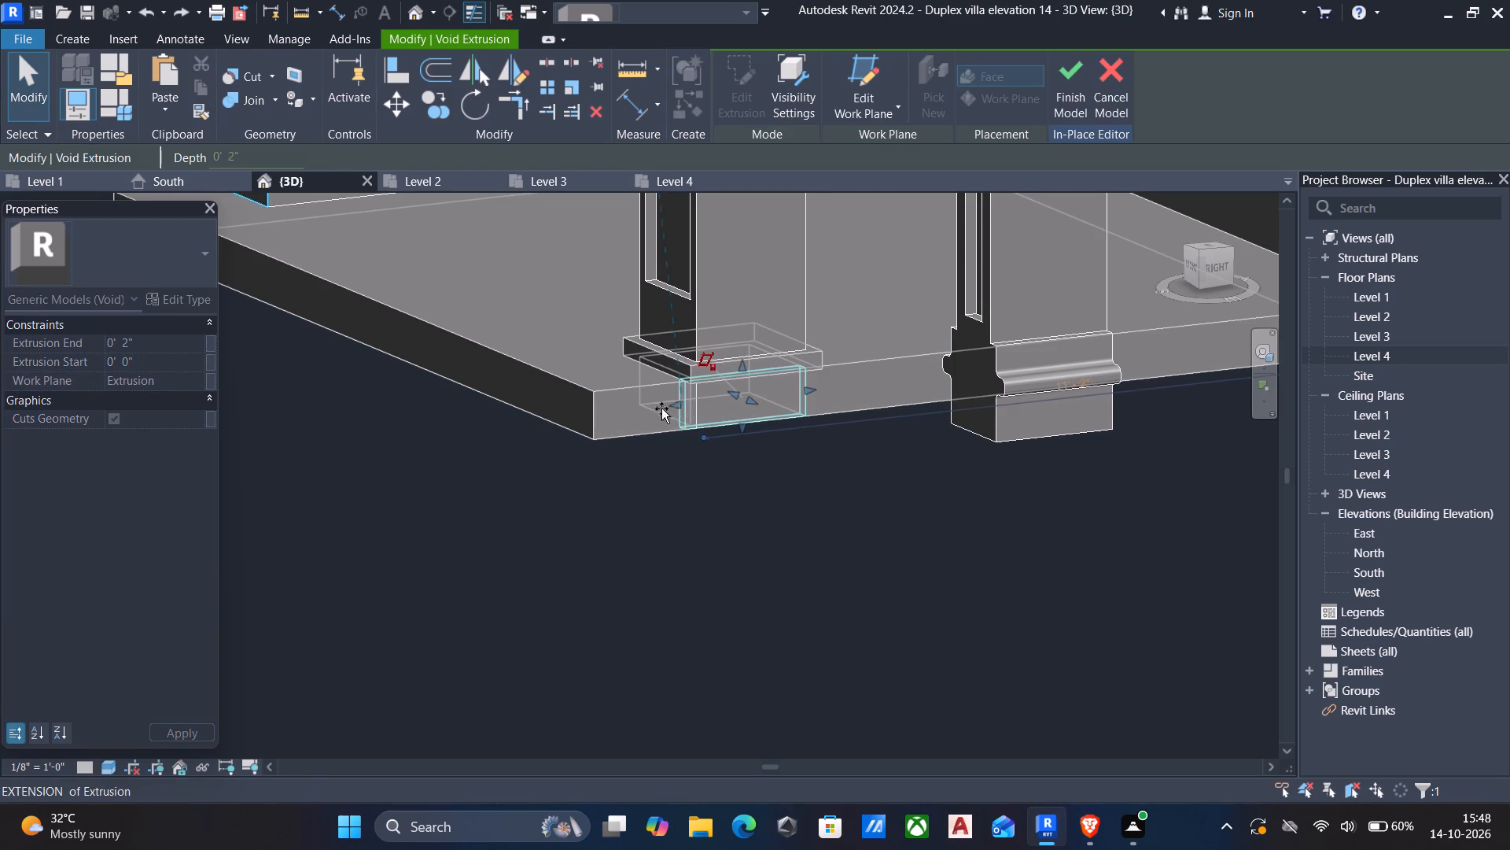
{"action": "left_click_drag", "start_coordinate": [661, 408], "coordinate": [587, 431]}
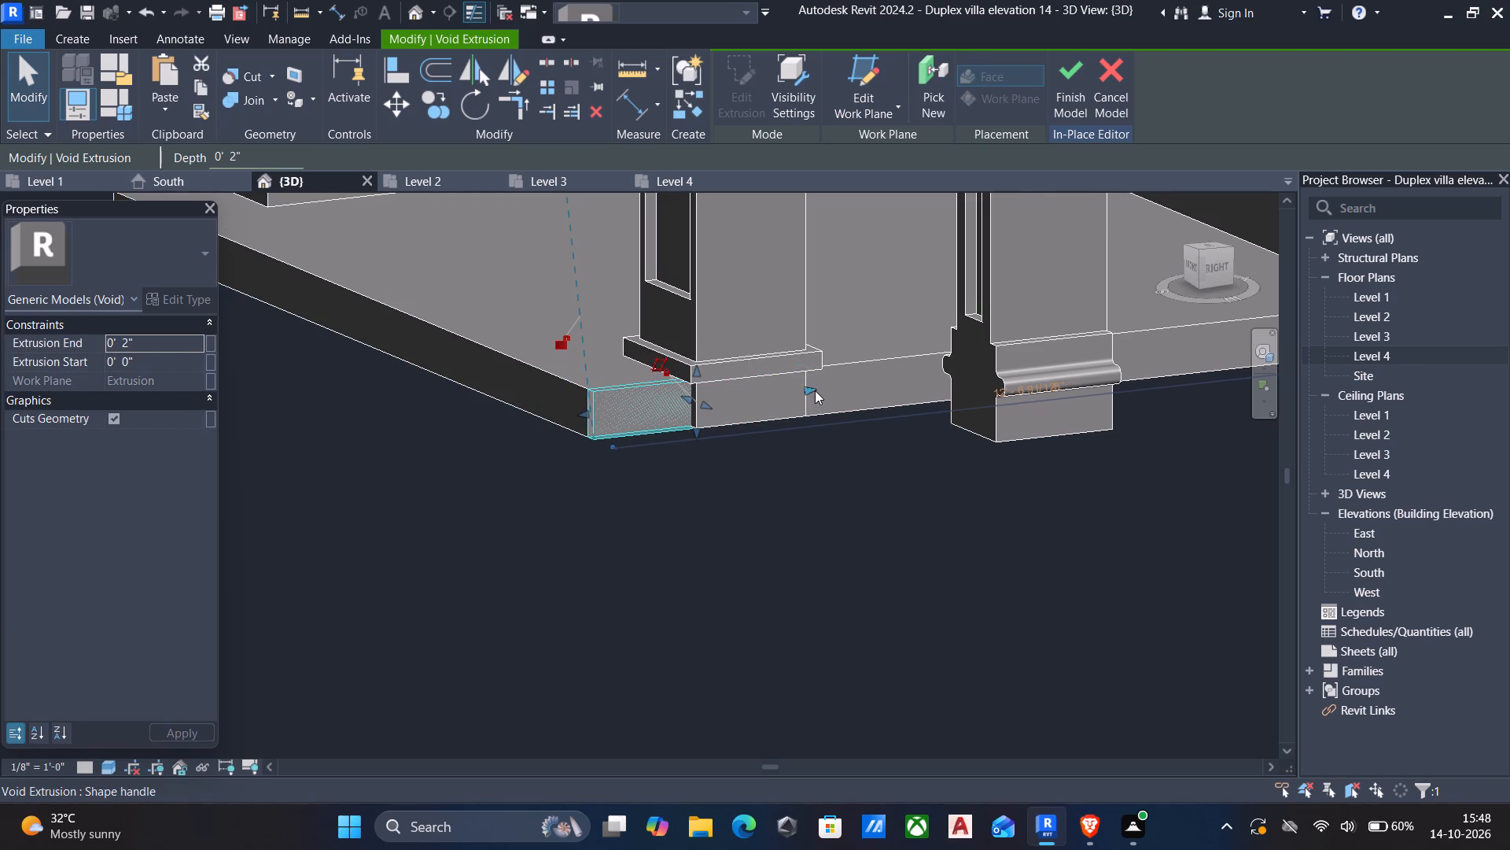
{"action": "left_click_drag", "start_coordinate": [815, 390], "coordinate": [678, 417]}
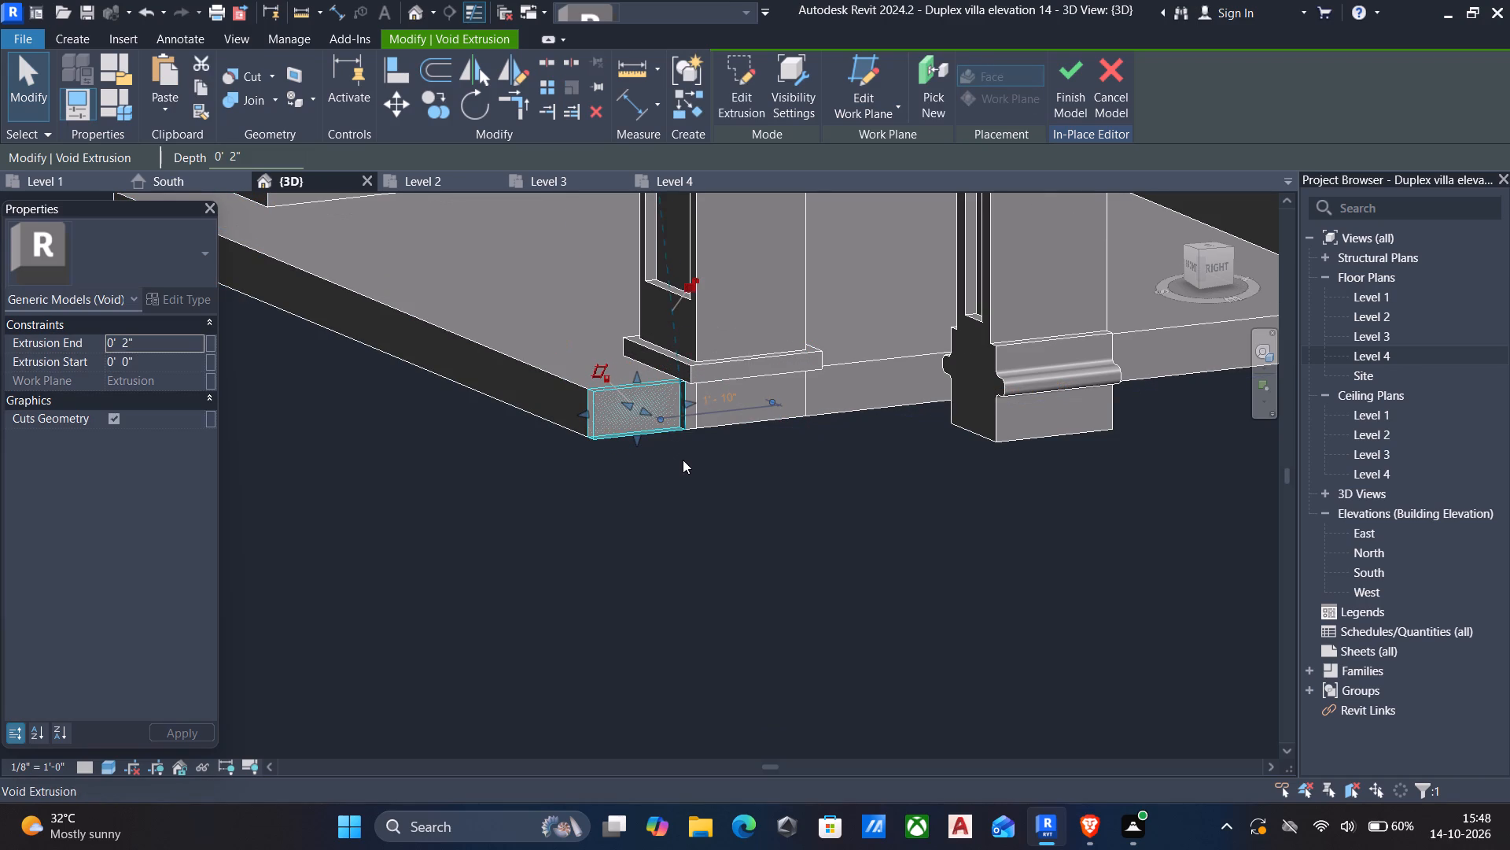
{"action": "middle_click_drag", "start_coordinate": [676, 461], "coordinate": [742, 444], "text": "shift"}
{"action": "key", "text": "Escape"}
Stretch the void at the platform's right front corner inward to about the inner edge of the right entrance column's base.
{"action": "middle_click_drag", "start_coordinate": [690, 486], "coordinate": [714, 480], "text": "shift"}
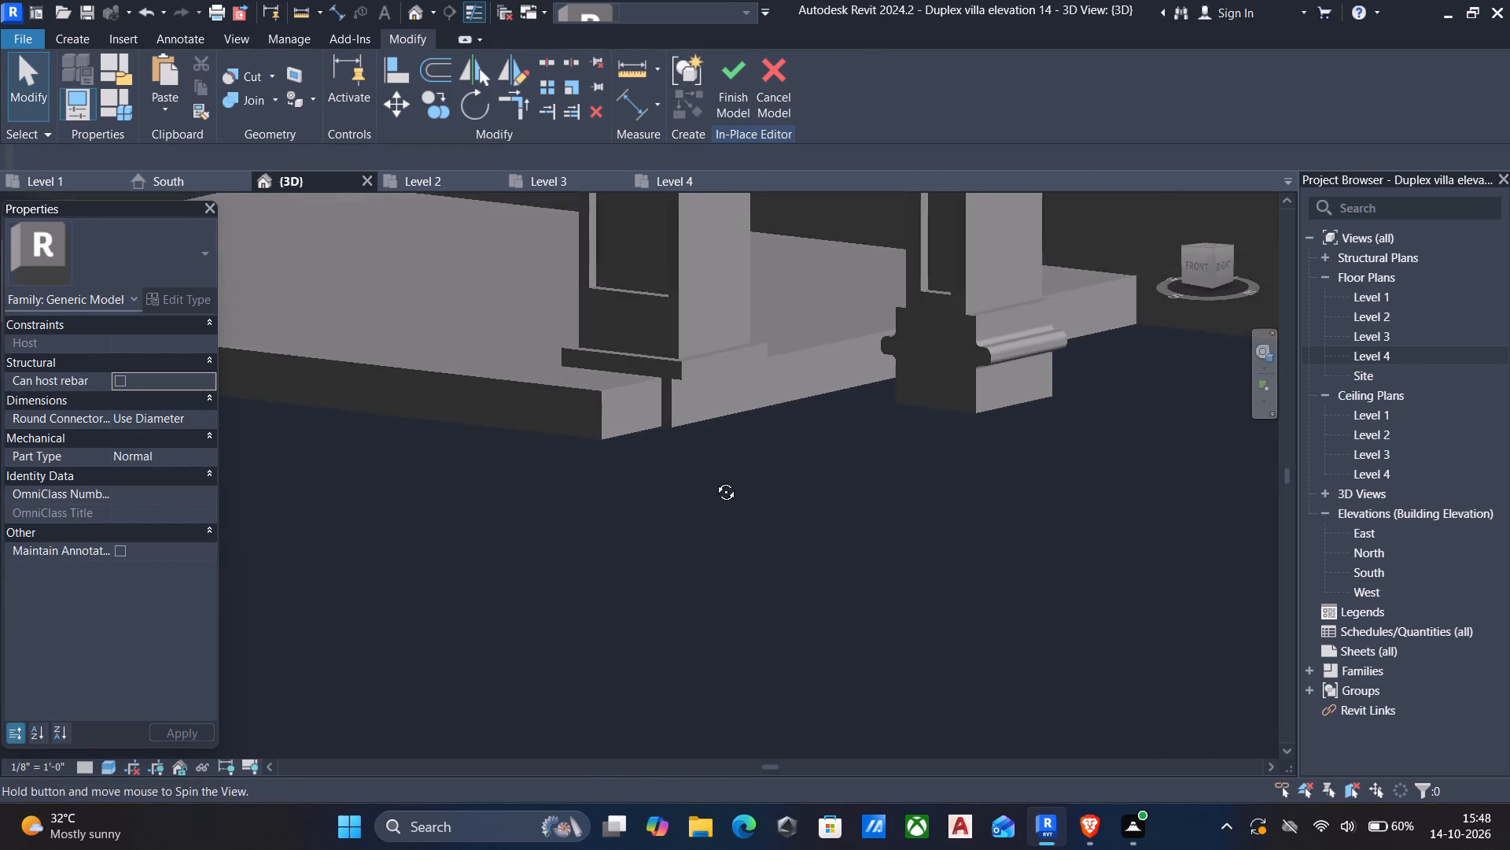
{"action": "middle_click_drag", "start_coordinate": [714, 480], "coordinate": [828, 508], "text": "shift"}
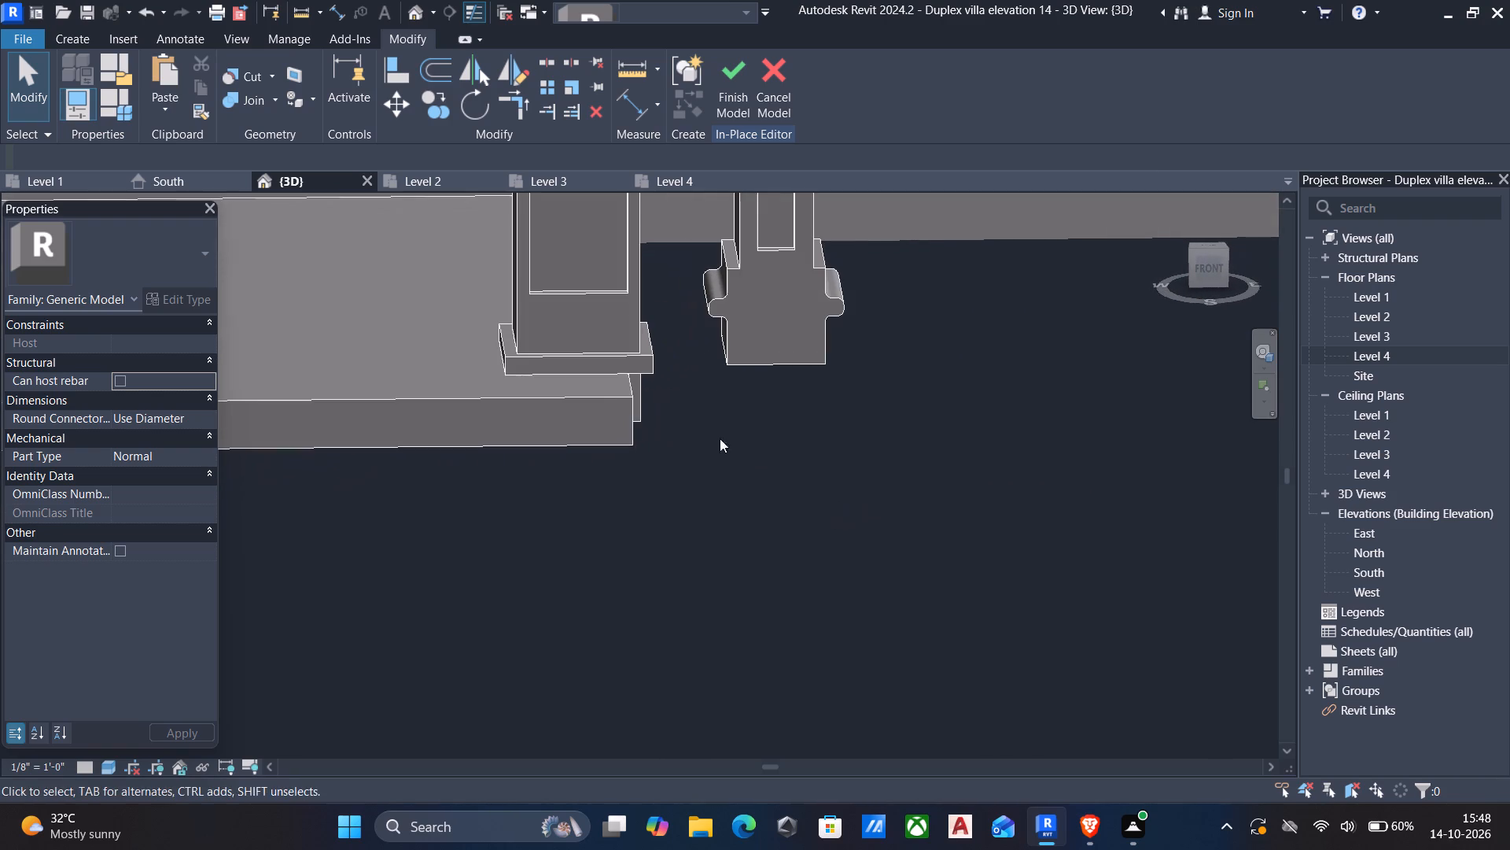
{"action": "left_click", "coordinate": [646, 403]}
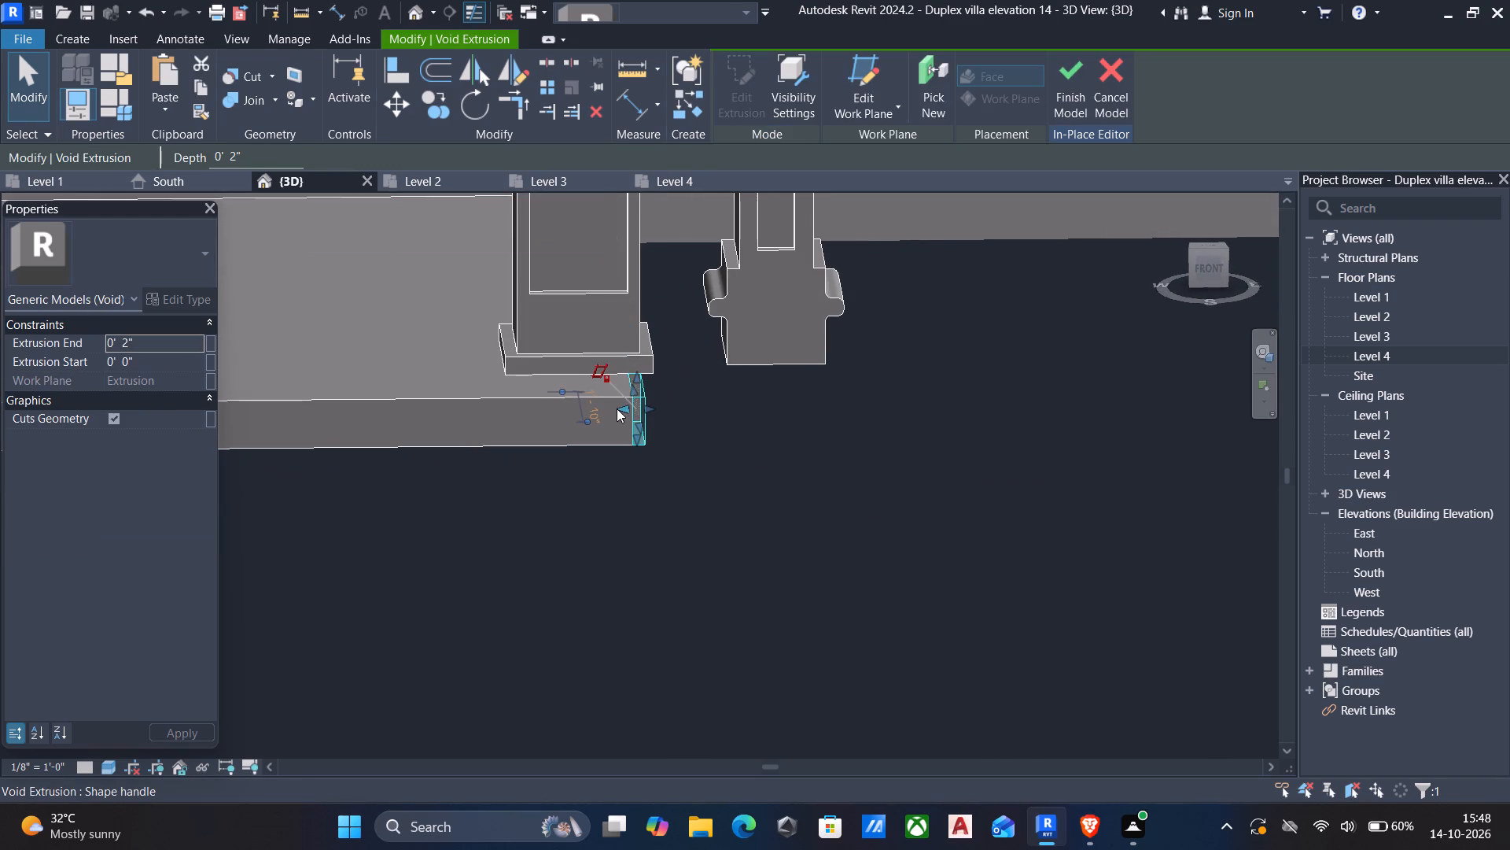
{"action": "left_click_drag", "start_coordinate": [617, 408], "coordinate": [502, 405]}
{"action": "key", "text": "Escape"}
Examine the cut at the platform's right front corner and around the right entrance column from several angles.
{"action": "middle_click_drag", "start_coordinate": [568, 464], "coordinate": [444, 451], "text": "shift"}
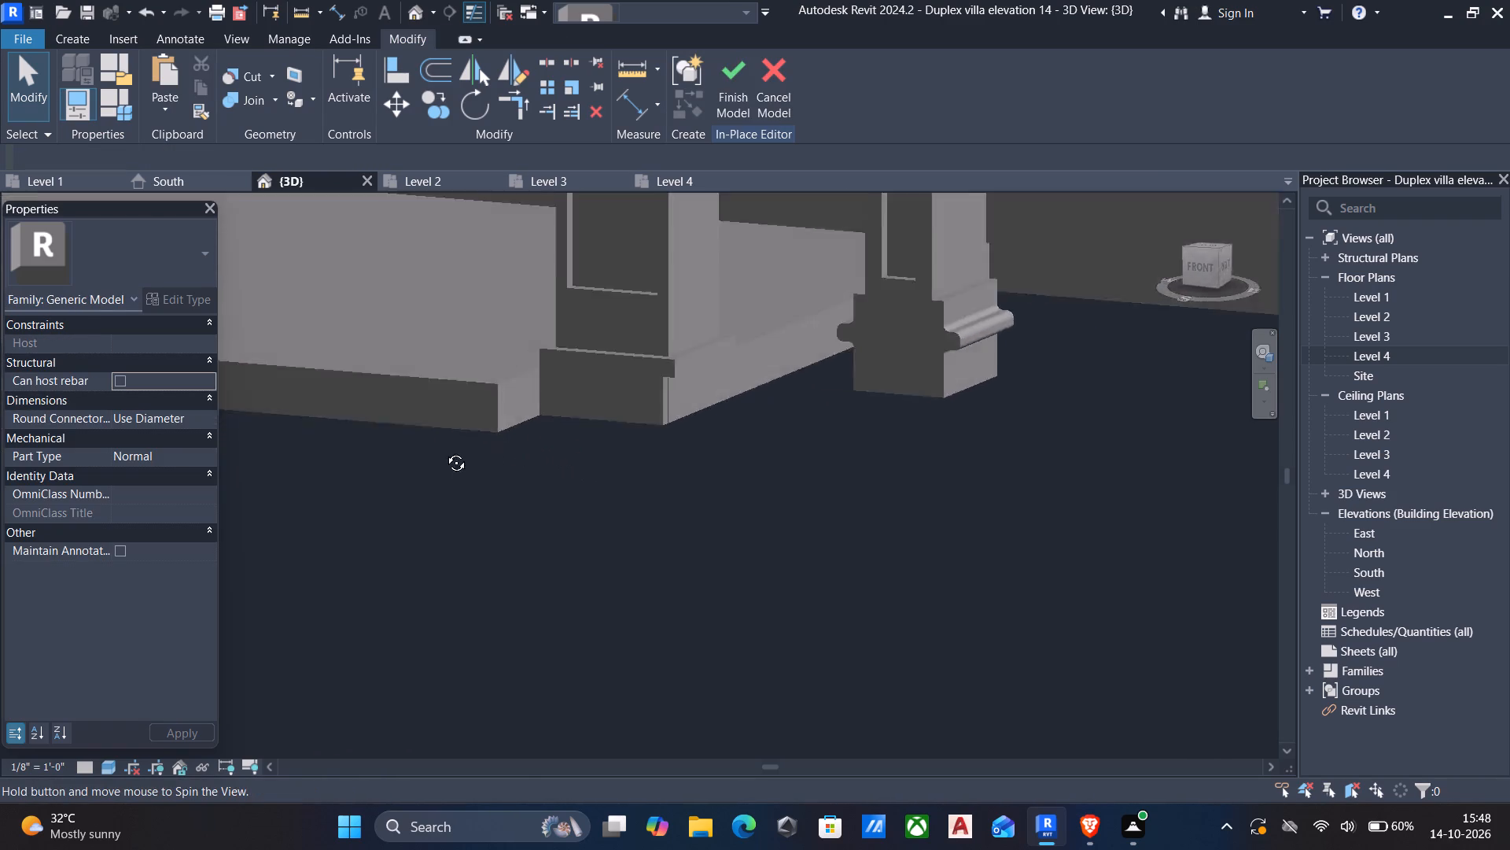
{"action": "middle_click_drag", "start_coordinate": [444, 451], "coordinate": [393, 427], "text": "shift"}
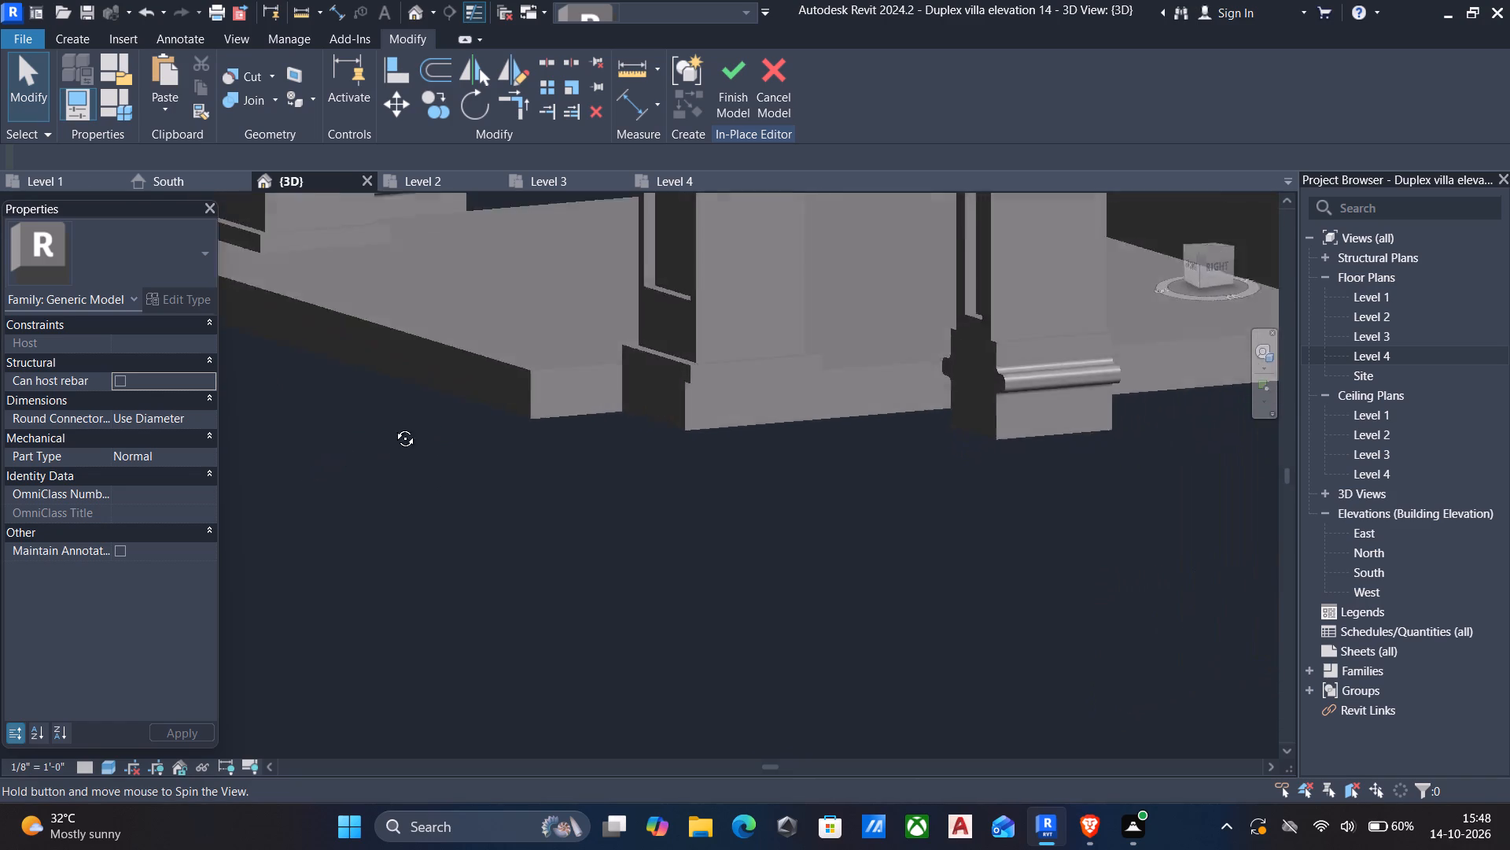
{"action": "middle_click_drag", "start_coordinate": [393, 427], "coordinate": [741, 453], "text": "shift"}
{"action": "middle_click_drag", "start_coordinate": [741, 453], "coordinate": [735, 456], "text": "shift"}
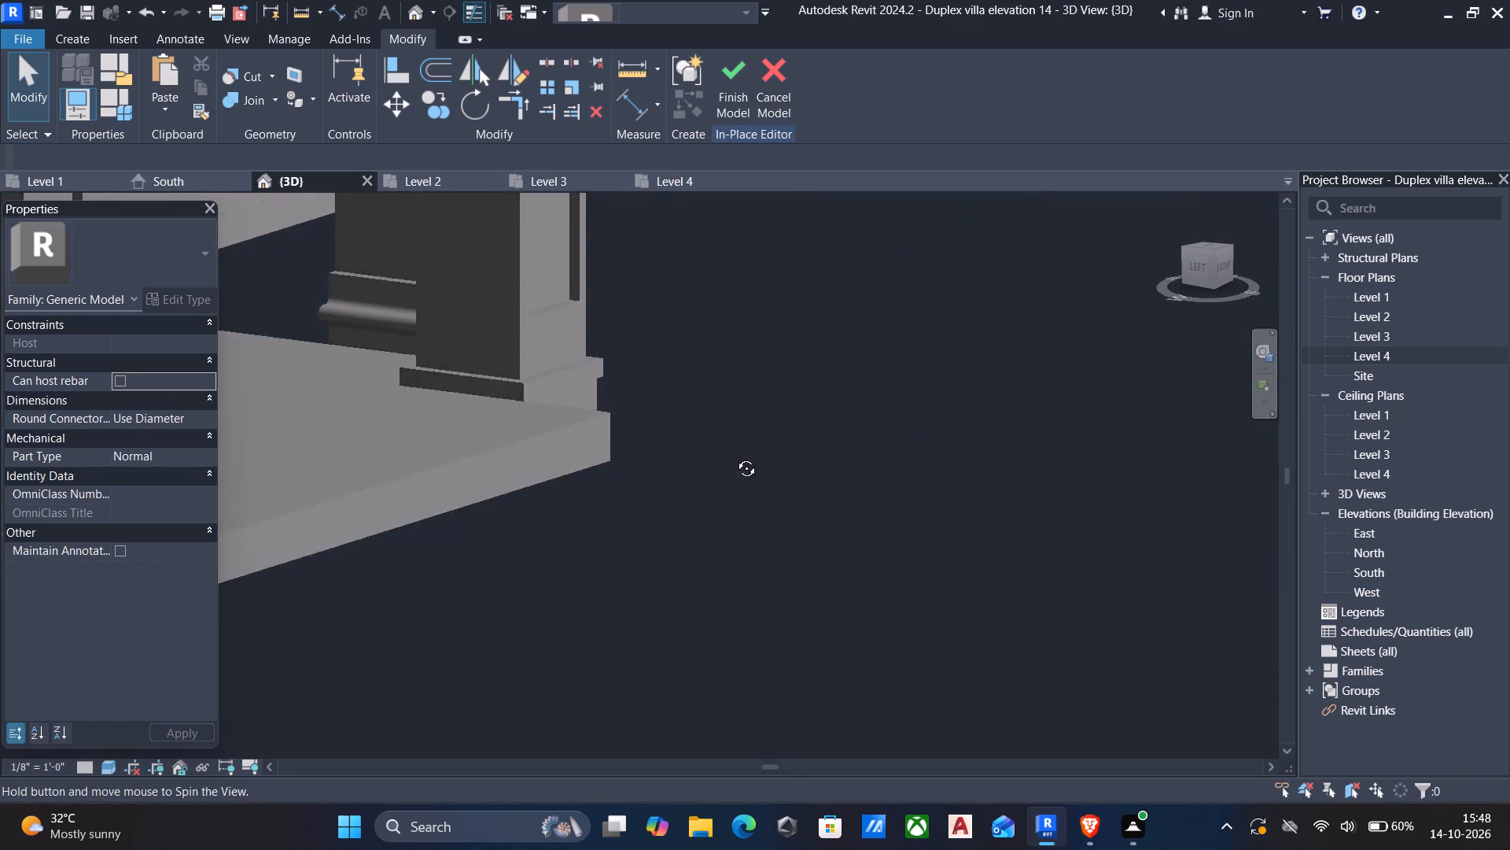
{"action": "middle_click_drag", "start_coordinate": [735, 456], "coordinate": [262, 449], "text": "shift"}
{"action": "middle_click_drag", "start_coordinate": [499, 527], "coordinate": [640, 441], "text": "shift"}
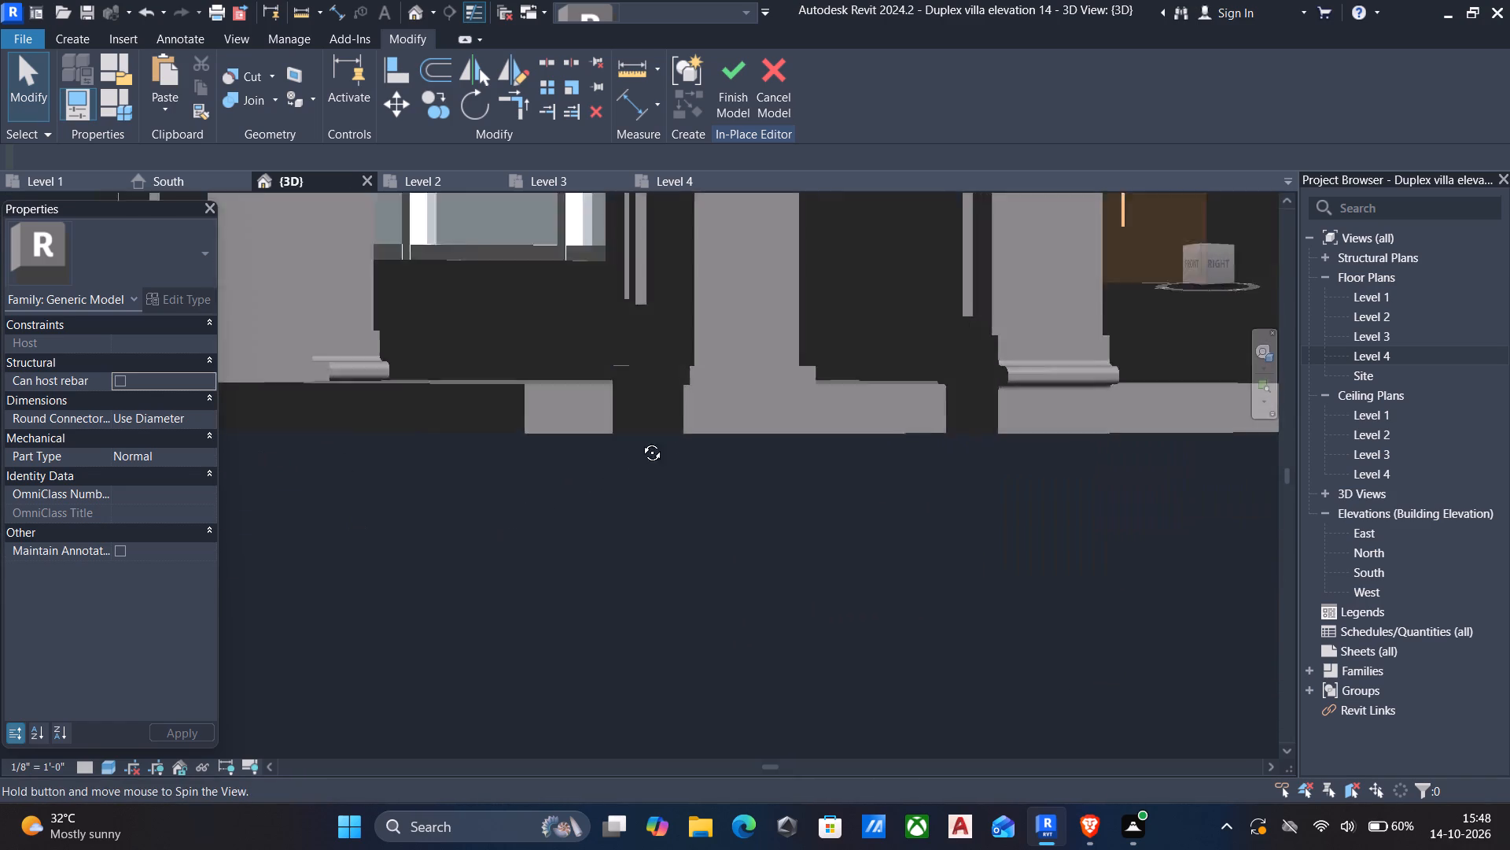
{"action": "middle_click_drag", "start_coordinate": [640, 441], "coordinate": [711, 556], "text": "shift"}
{"action": "scroll", "coordinate": [628, 532], "scroll_direction": "down", "scroll_amount": 5}
{"action": "middle_click_drag", "start_coordinate": [567, 523], "coordinate": [674, 572], "text": "shift"}
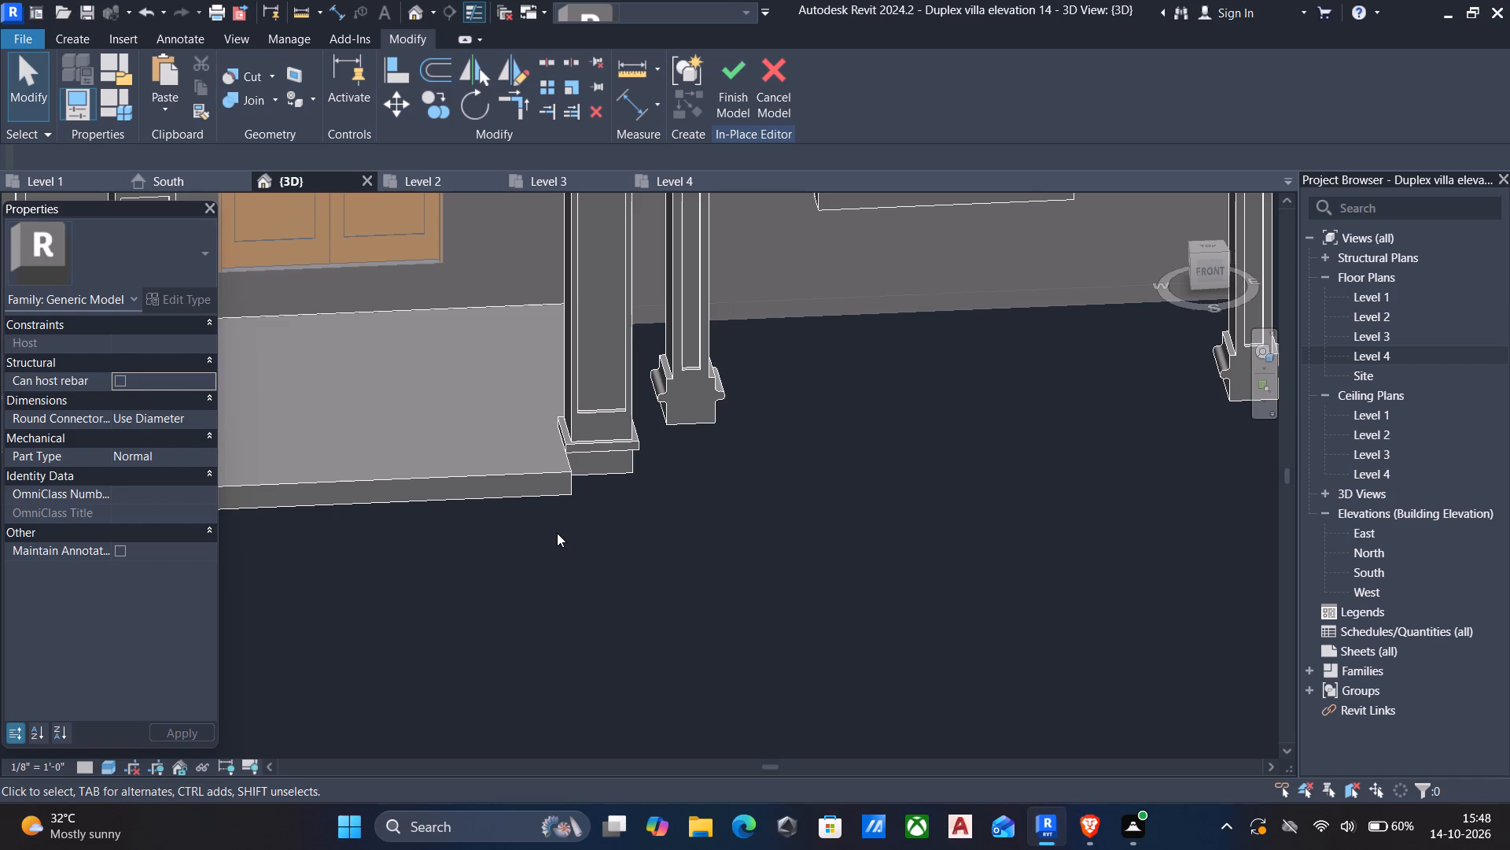
Start a rectangular void extrusion with the entrance platform's left side face as work plane, viewed square-on from the left.
{"action": "middle_click_drag", "start_coordinate": [557, 533], "coordinate": [955, 442]}
{"action": "scroll", "coordinate": [956, 441], "scroll_direction": "down", "scroll_amount": 1}
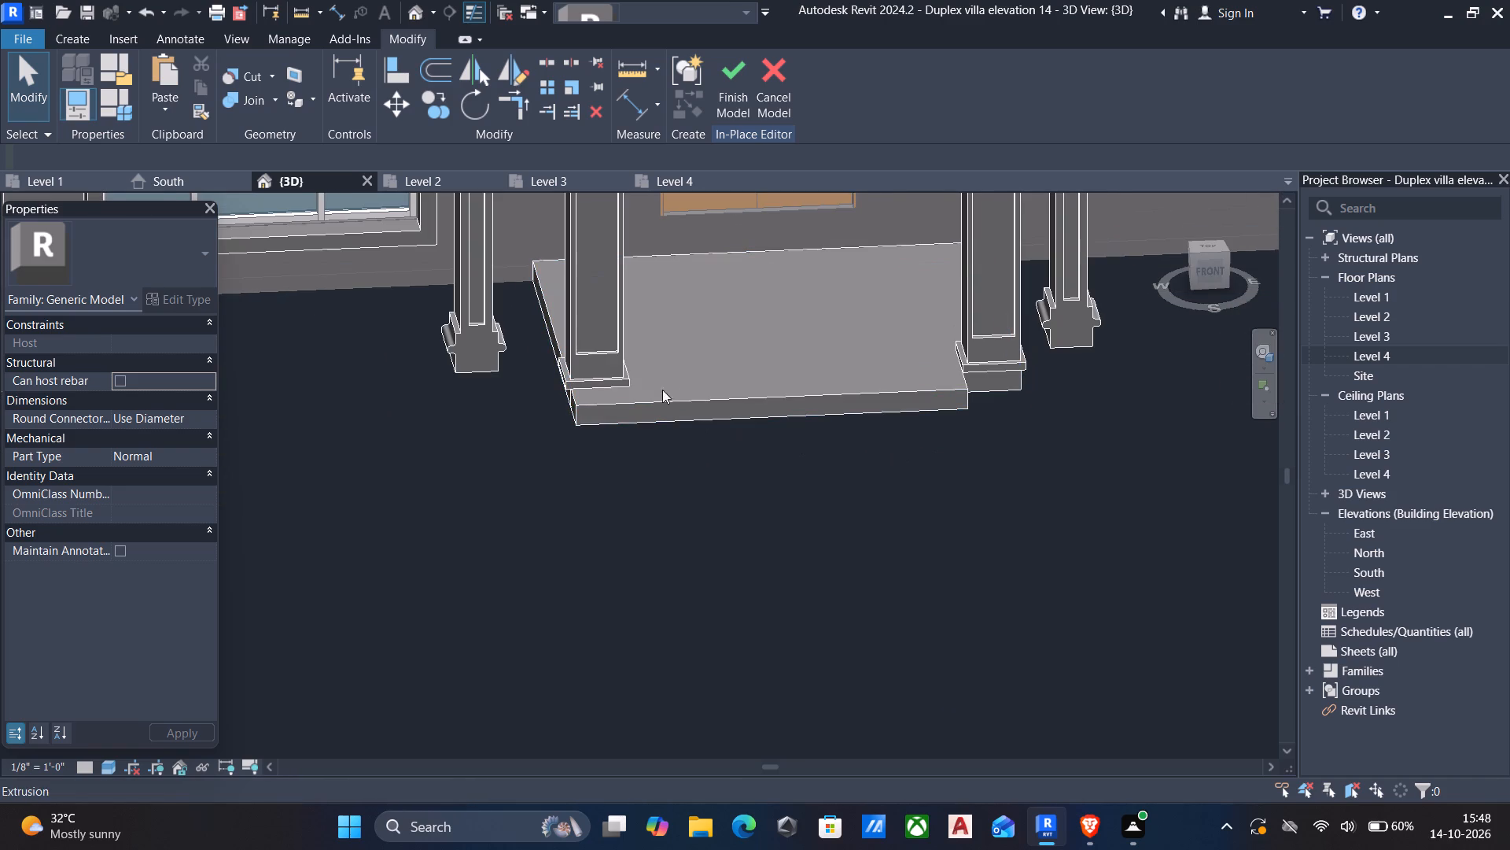
{"action": "scroll", "coordinate": [596, 415], "scroll_direction": "down", "scroll_amount": 1}
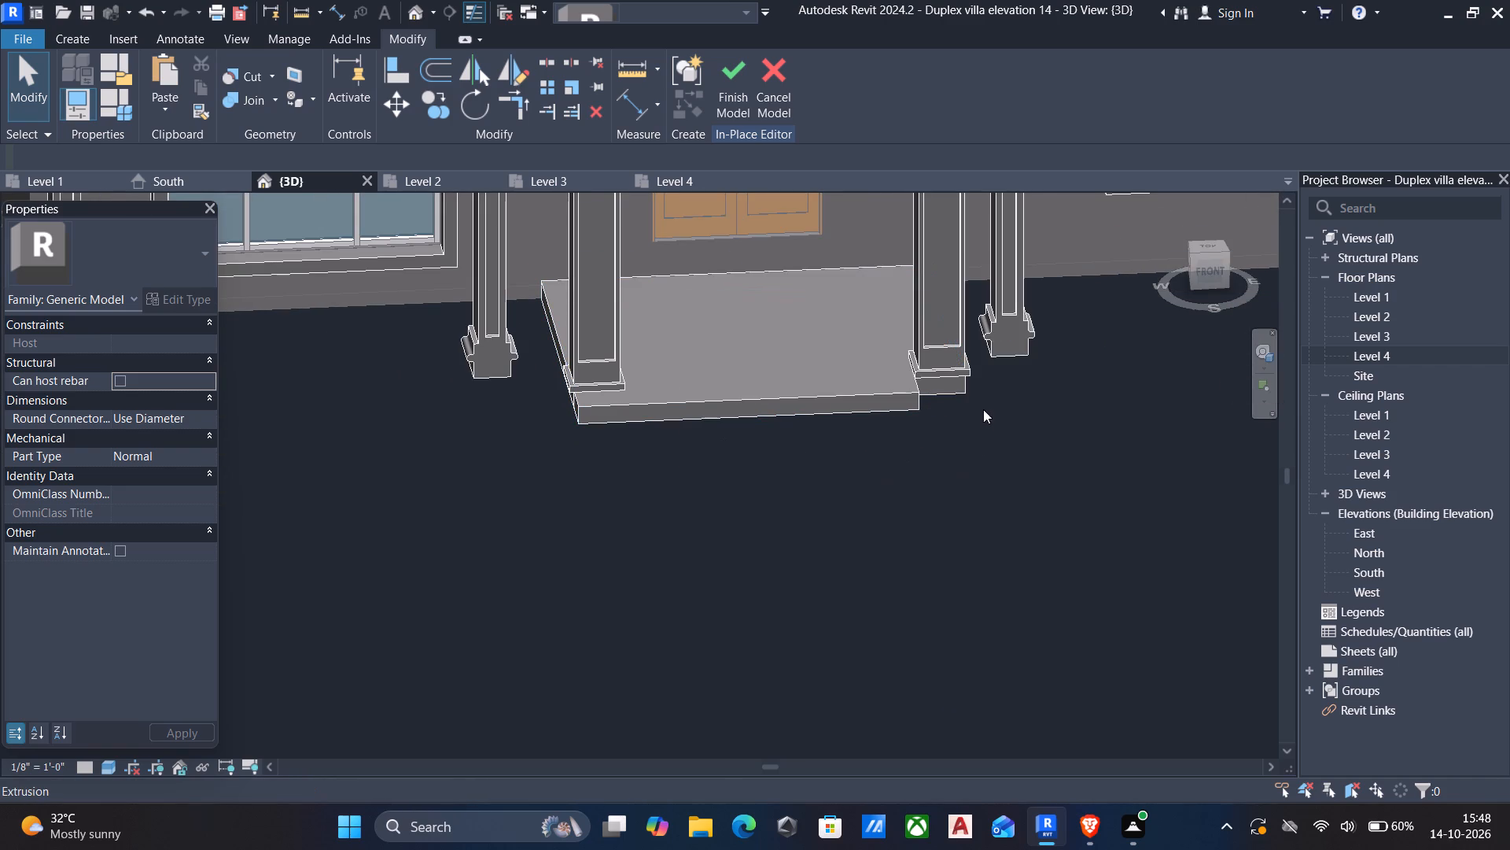
{"action": "middle_click_drag", "start_coordinate": [660, 363], "coordinate": [789, 408]}
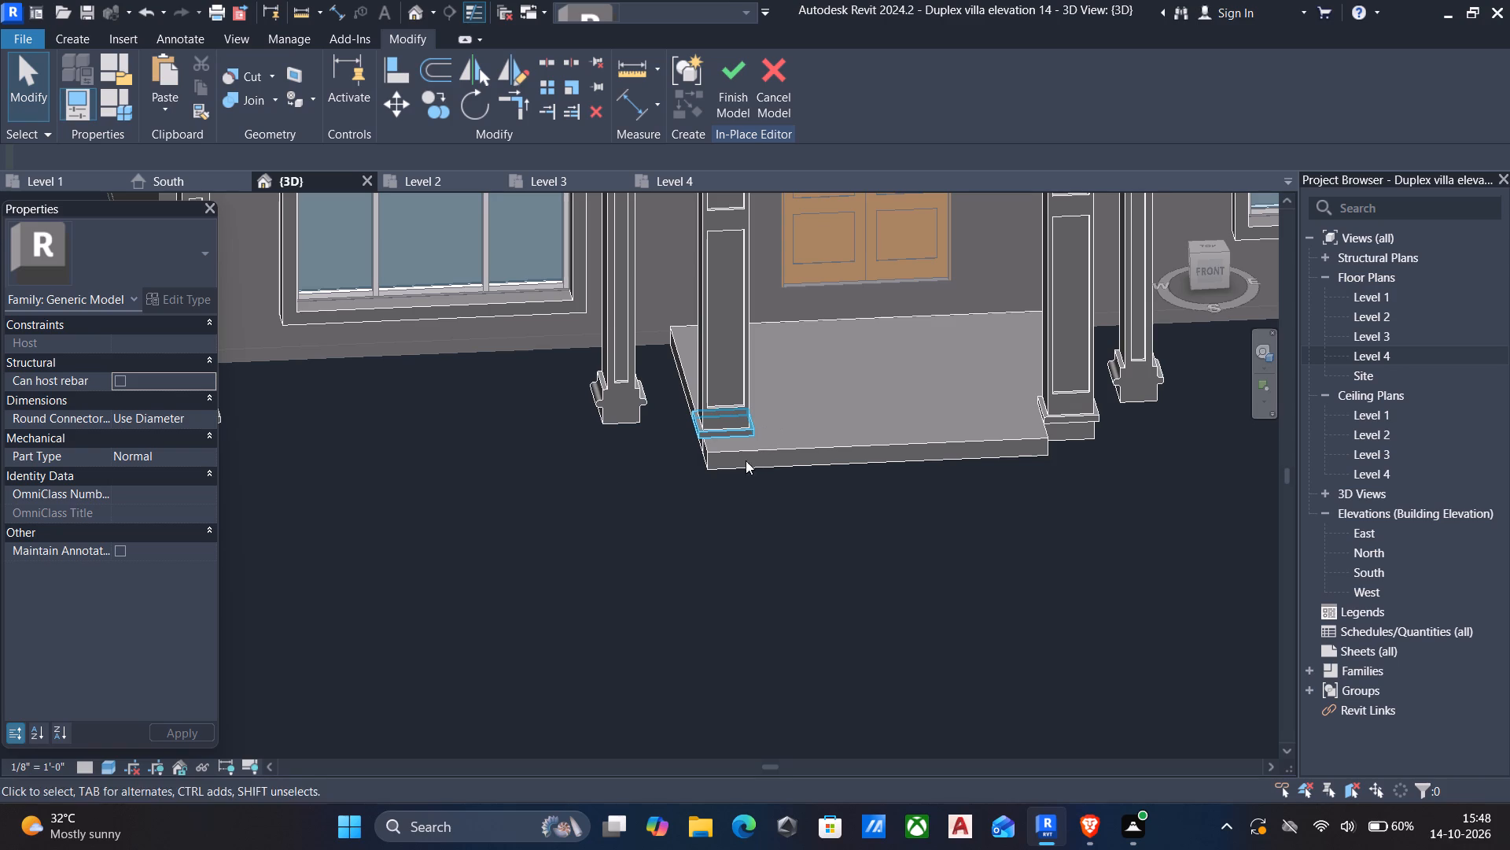
{"action": "middle_click_drag", "start_coordinate": [727, 468], "coordinate": [899, 421], "text": "shift"}
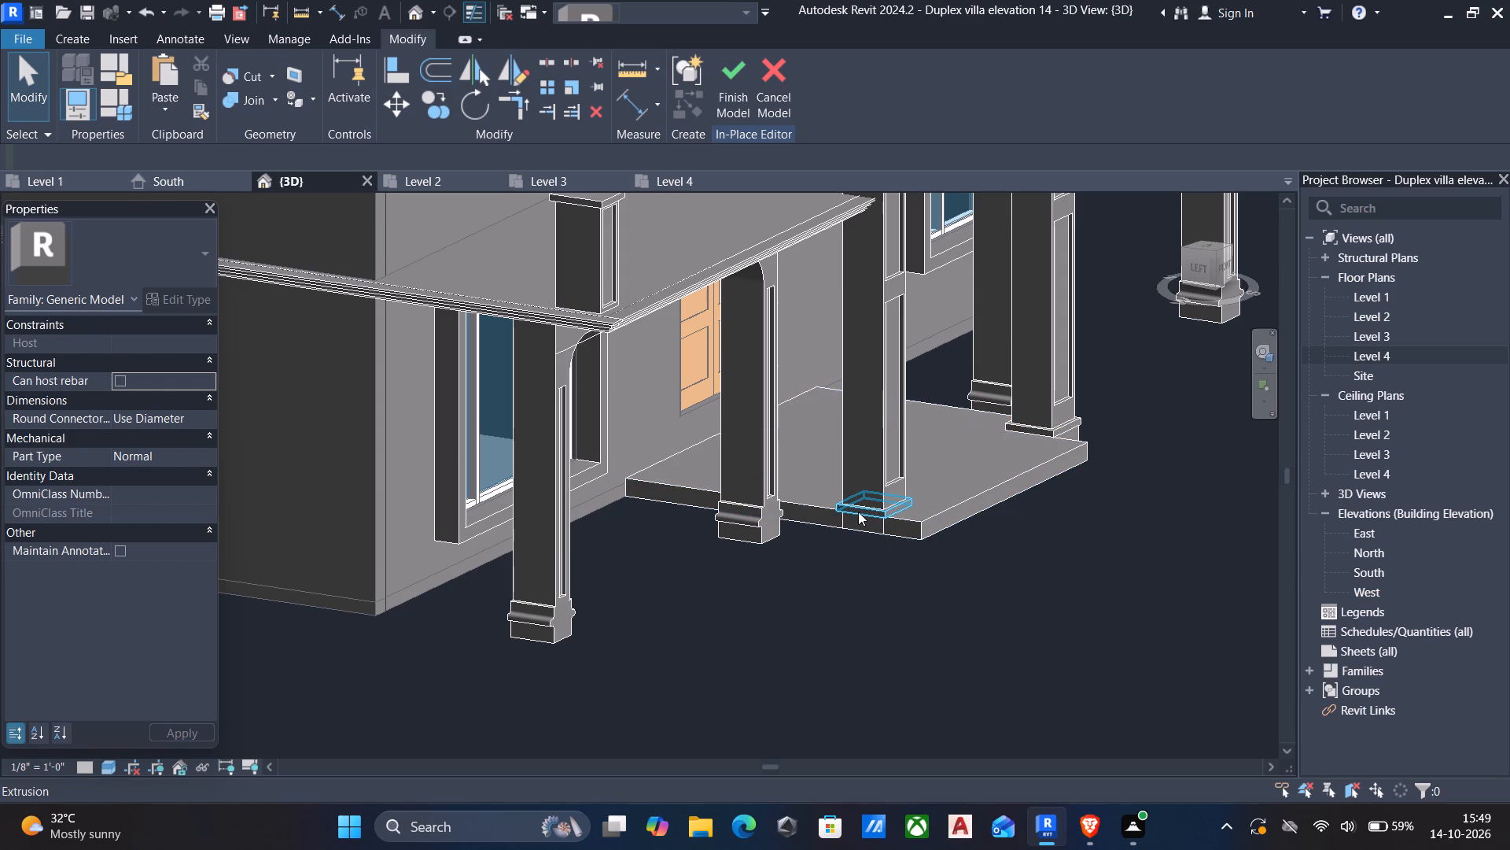
{"action": "left_click", "coordinate": [55, 27]}
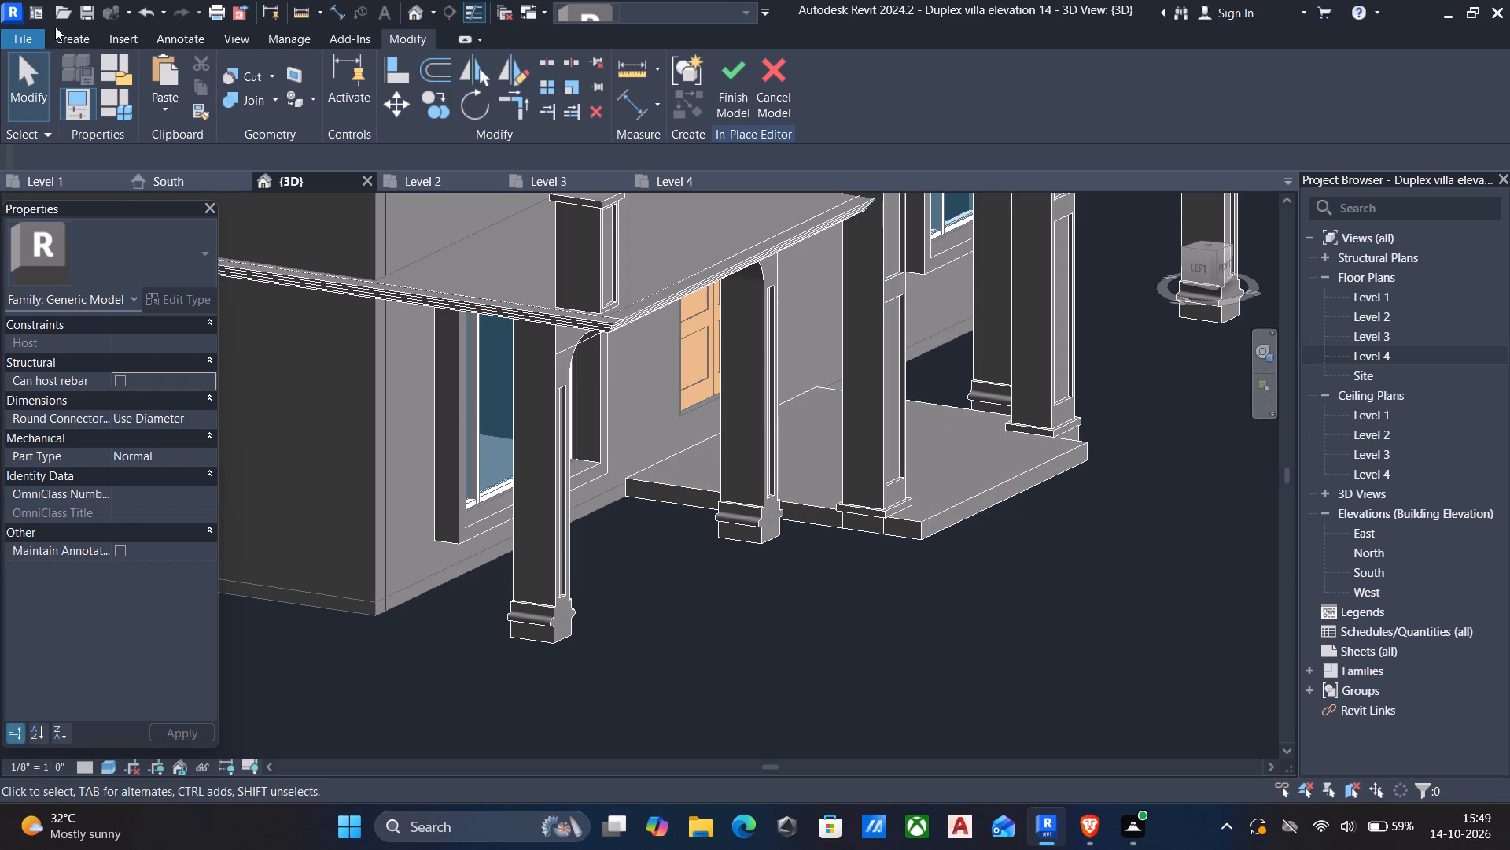
{"action": "left_click", "coordinate": [59, 24]}
{"action": "left_click", "coordinate": [65, 33]}
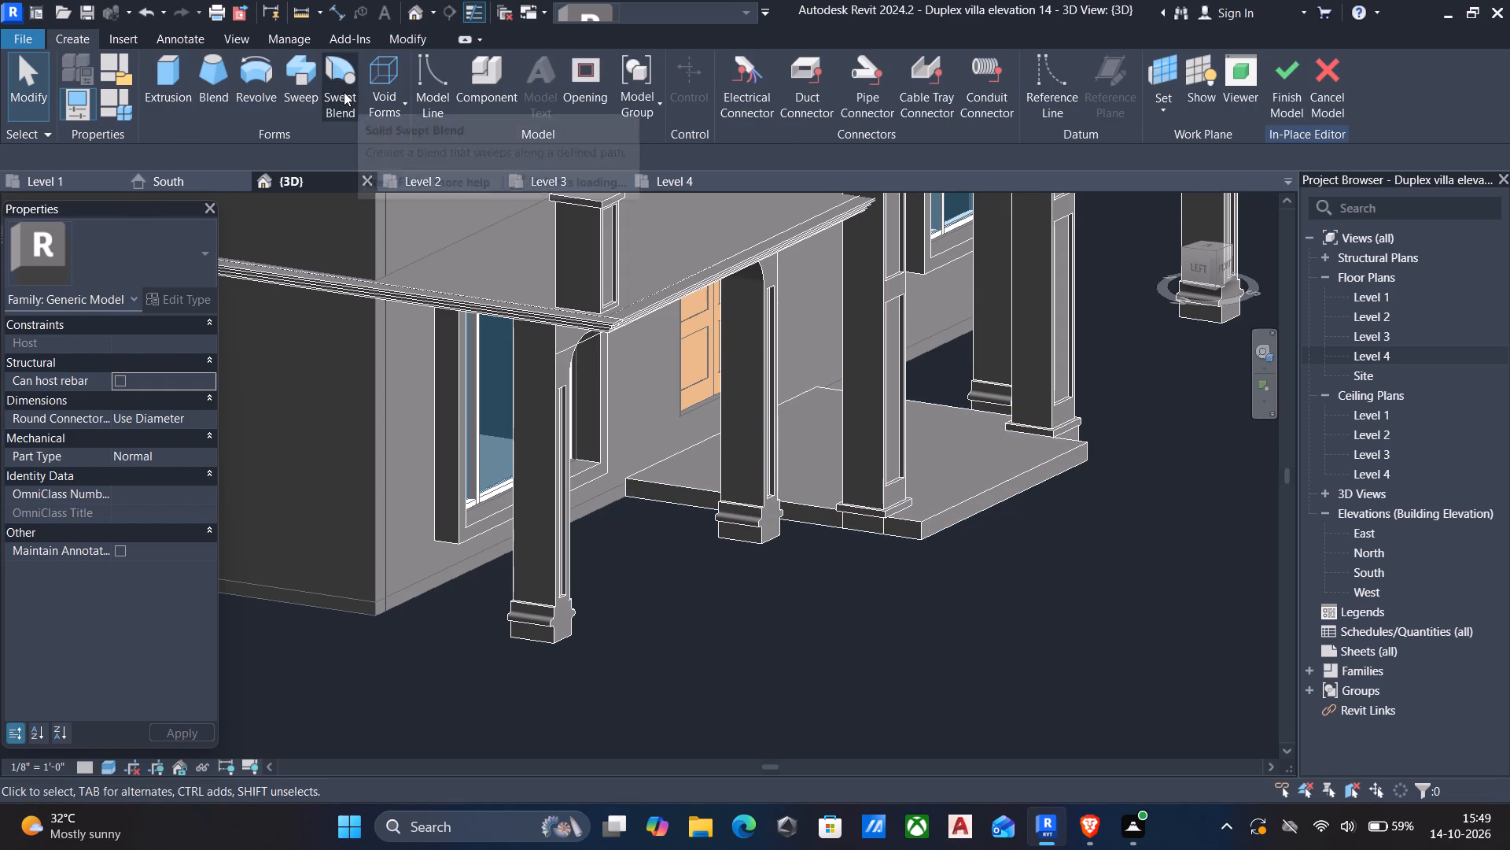
{"action": "left_click", "coordinate": [371, 100]}
{"action": "left_click", "coordinate": [414, 140]}
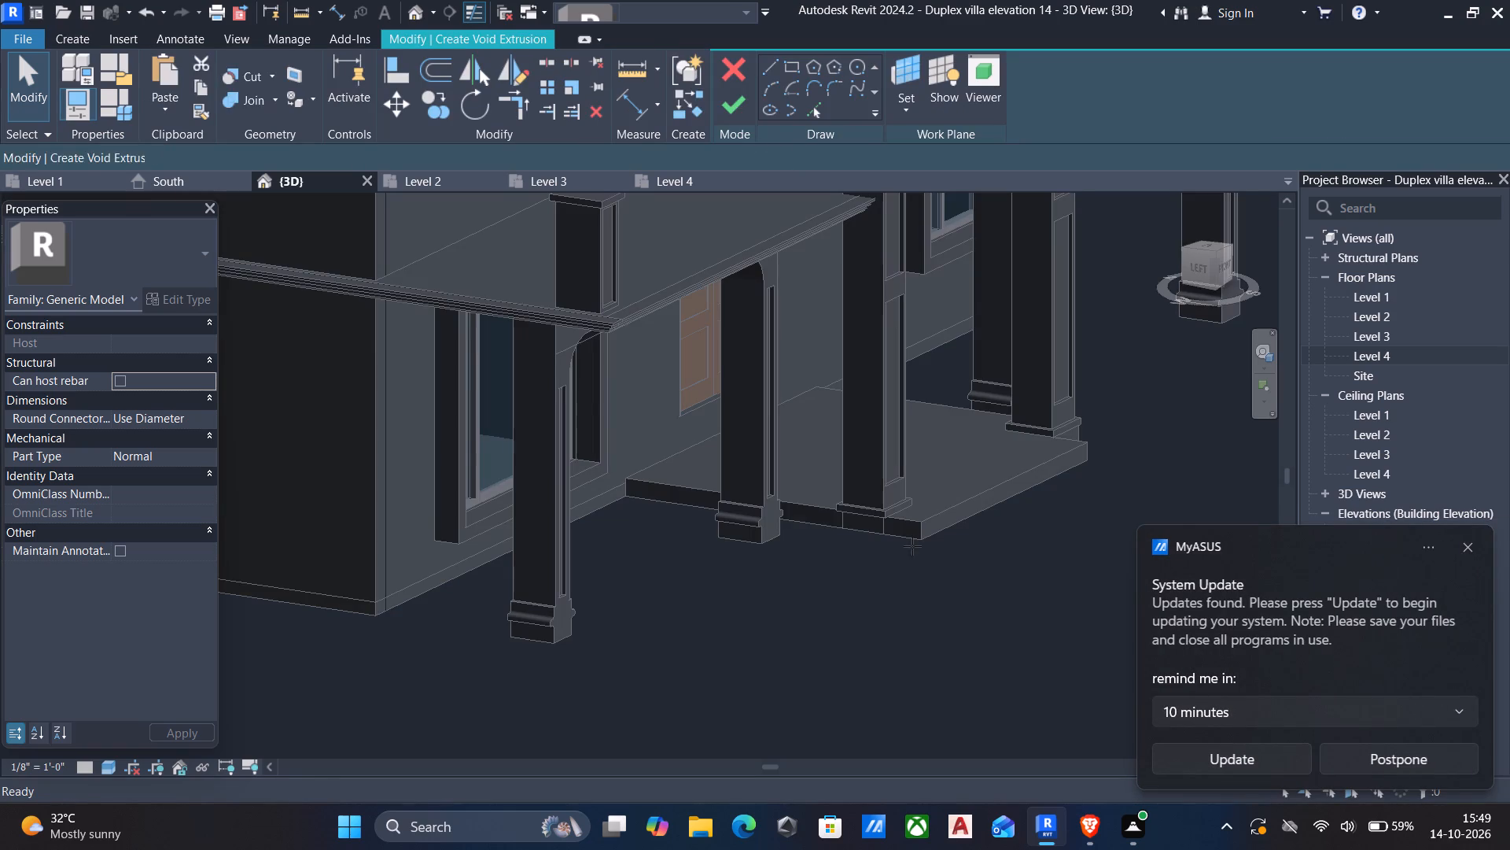
{"action": "left_click", "coordinate": [906, 115]}
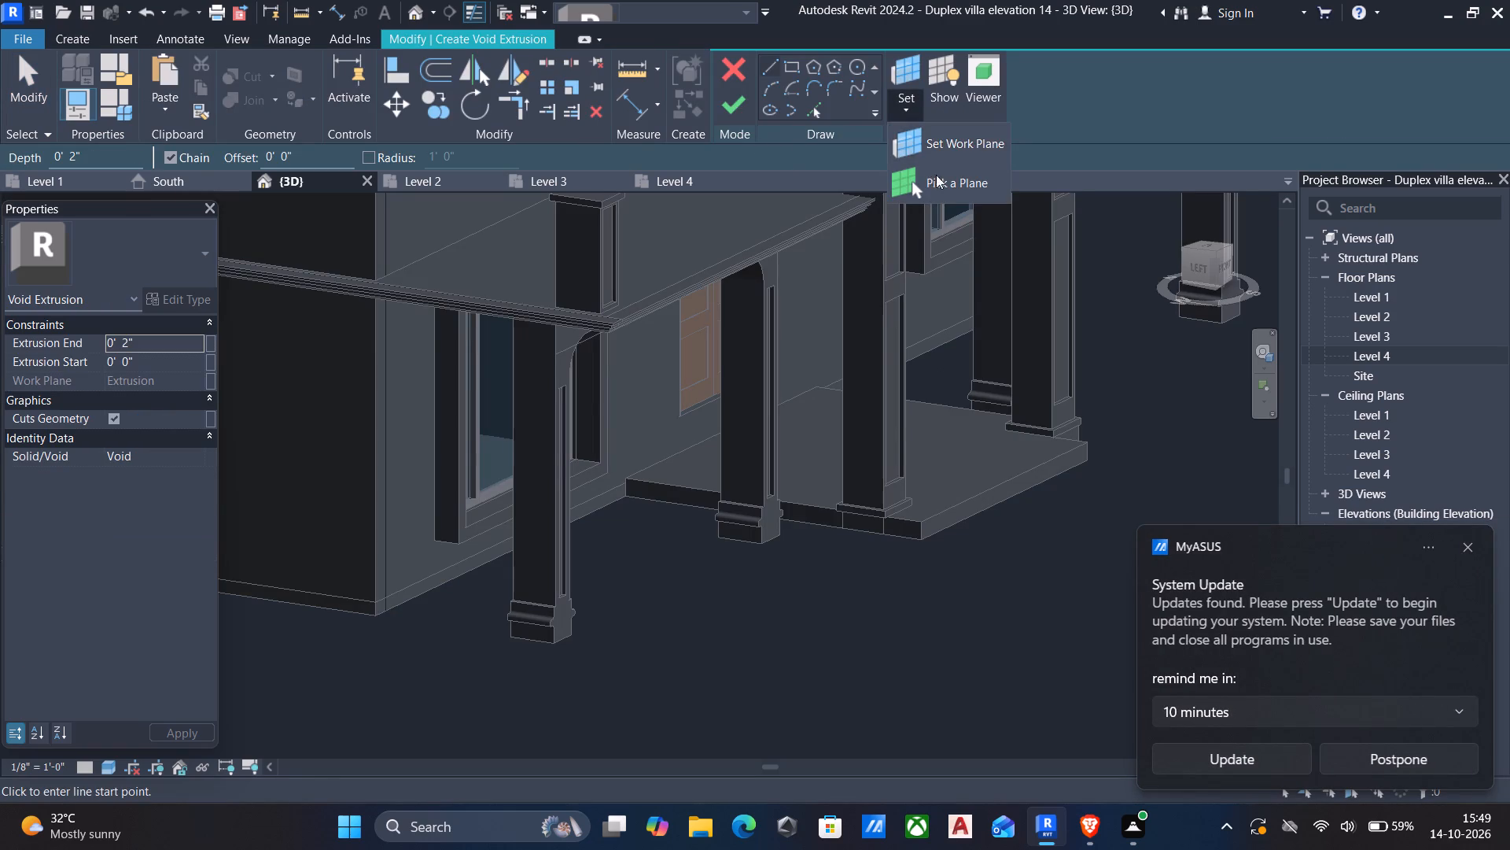
{"action": "left_click", "coordinate": [946, 190]}
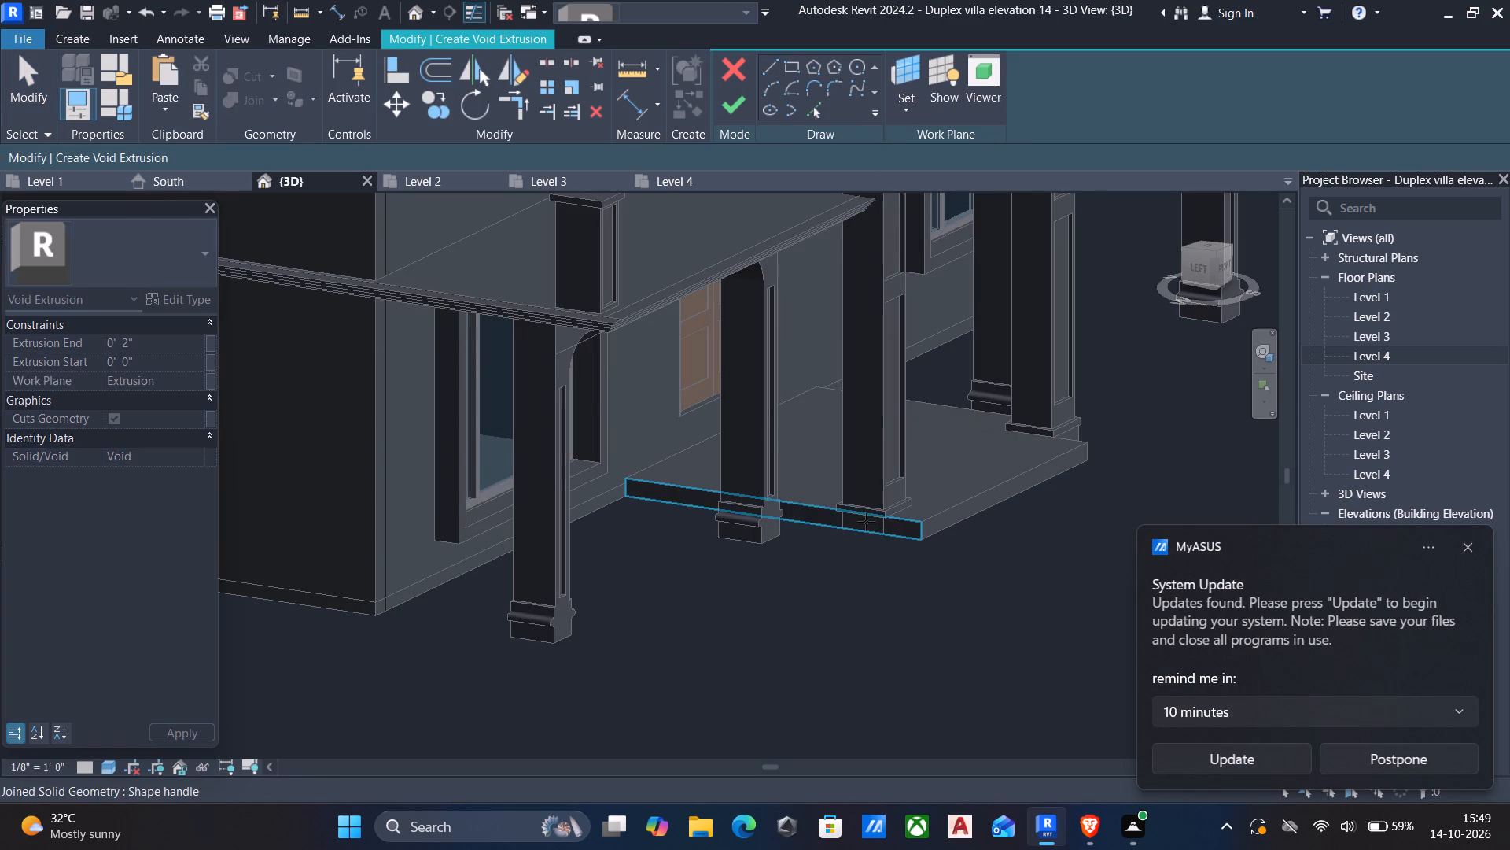
{"action": "left_click", "coordinate": [866, 522]}
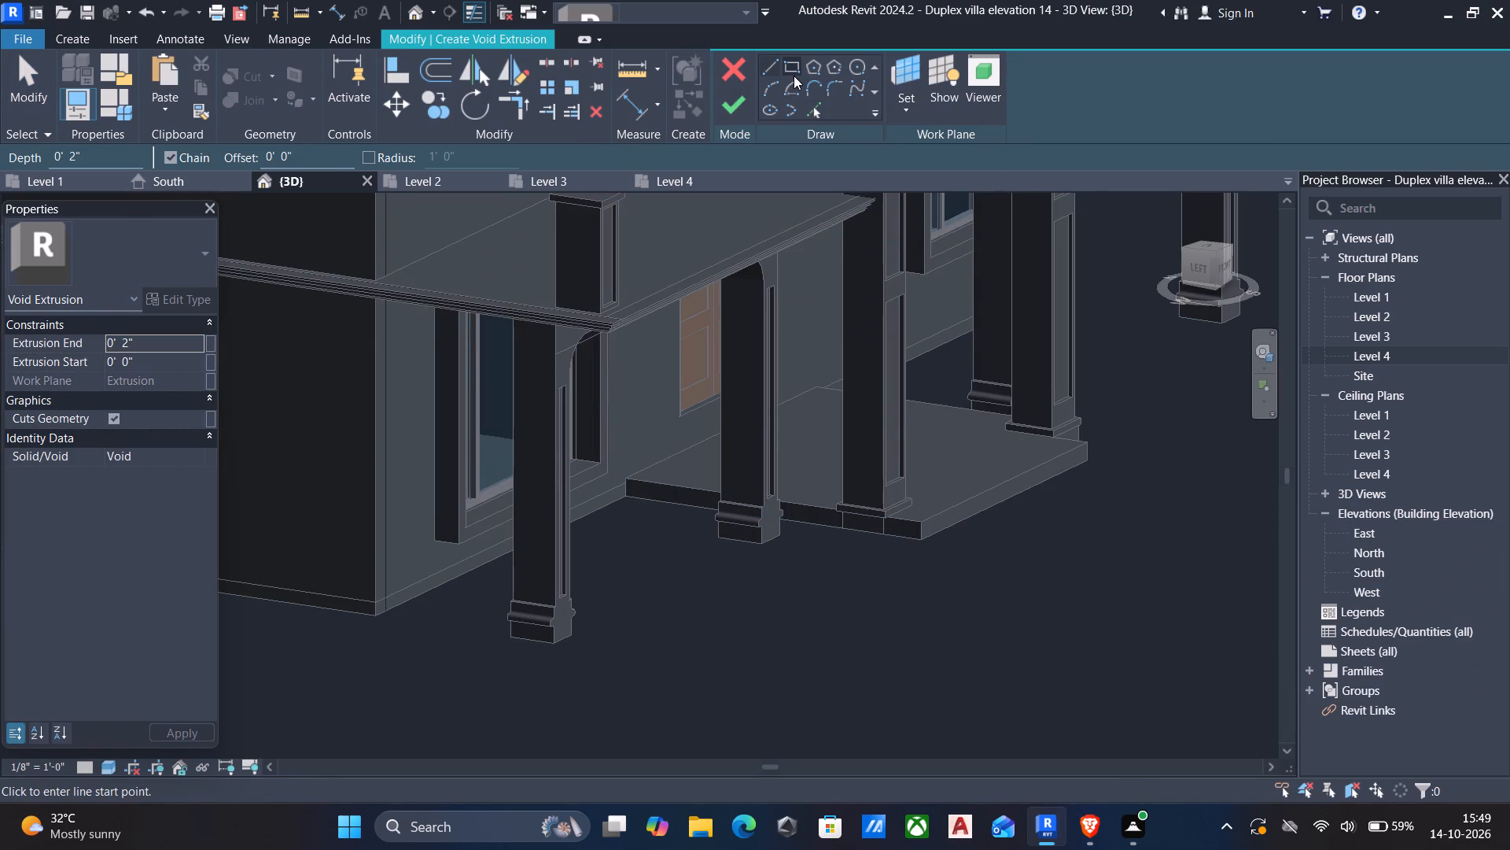
{"action": "left_click", "coordinate": [784, 63]}
{"action": "scroll", "coordinate": [842, 524], "scroll_direction": "up", "scroll_amount": 3}
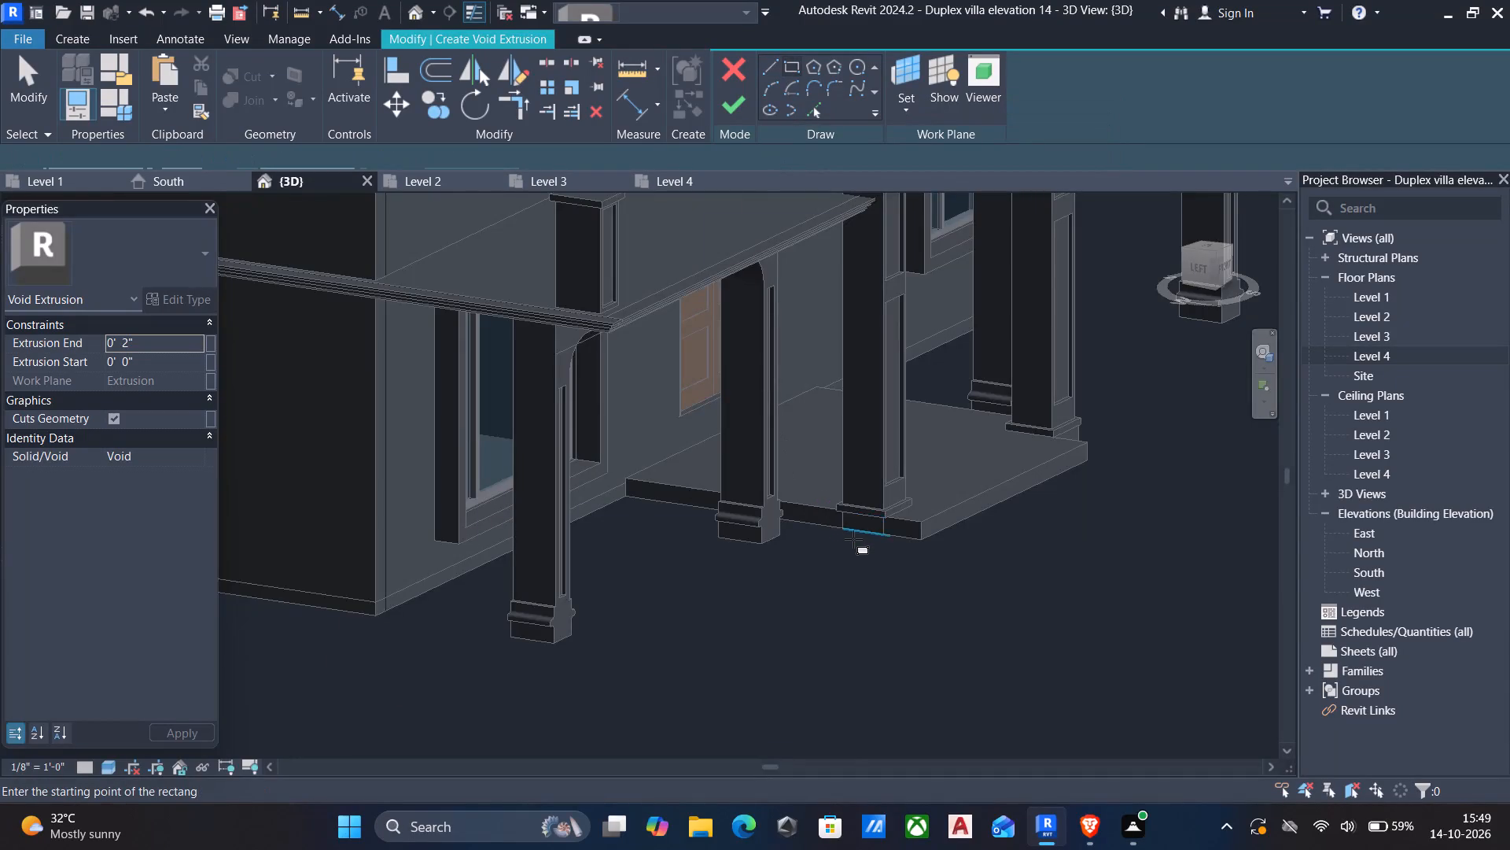
{"action": "scroll", "coordinate": [853, 539], "scroll_direction": "up", "scroll_amount": 7}
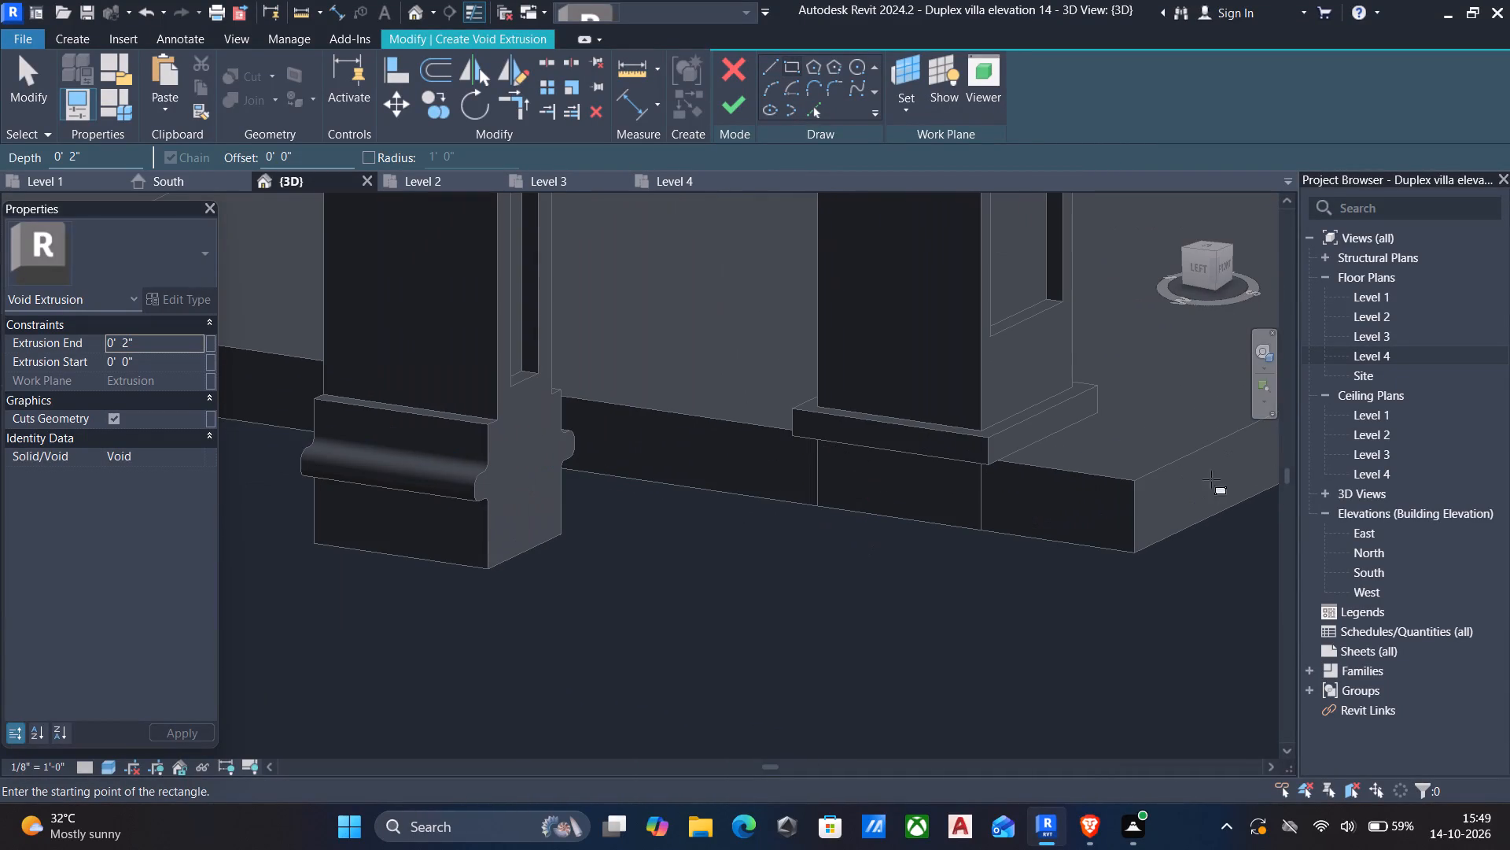
{"action": "left_click", "coordinate": [1196, 272]}
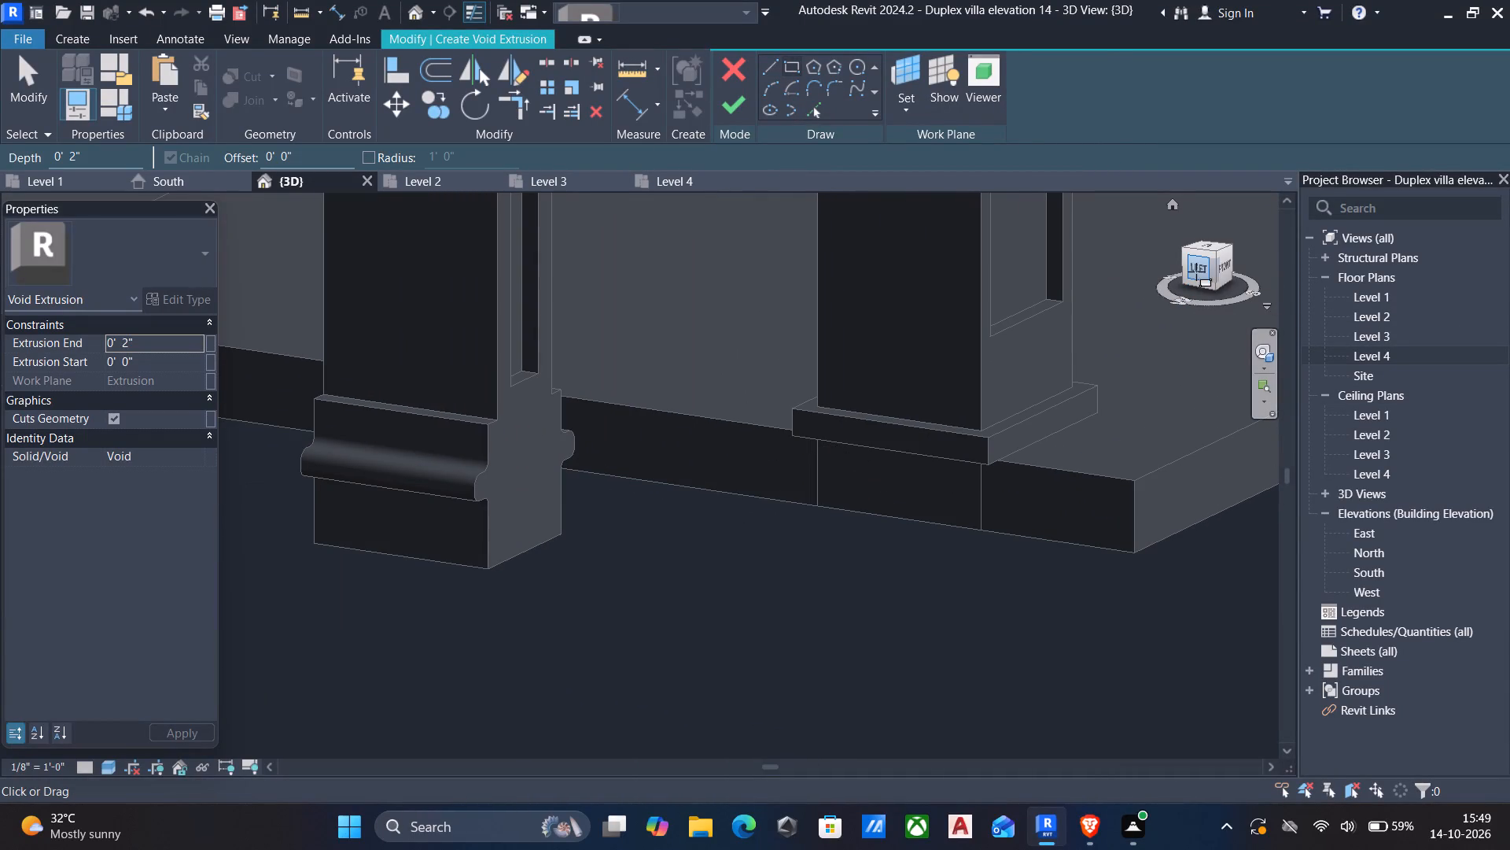
{"action": "scroll", "coordinate": [925, 503], "scroll_direction": "up", "scroll_amount": 5}
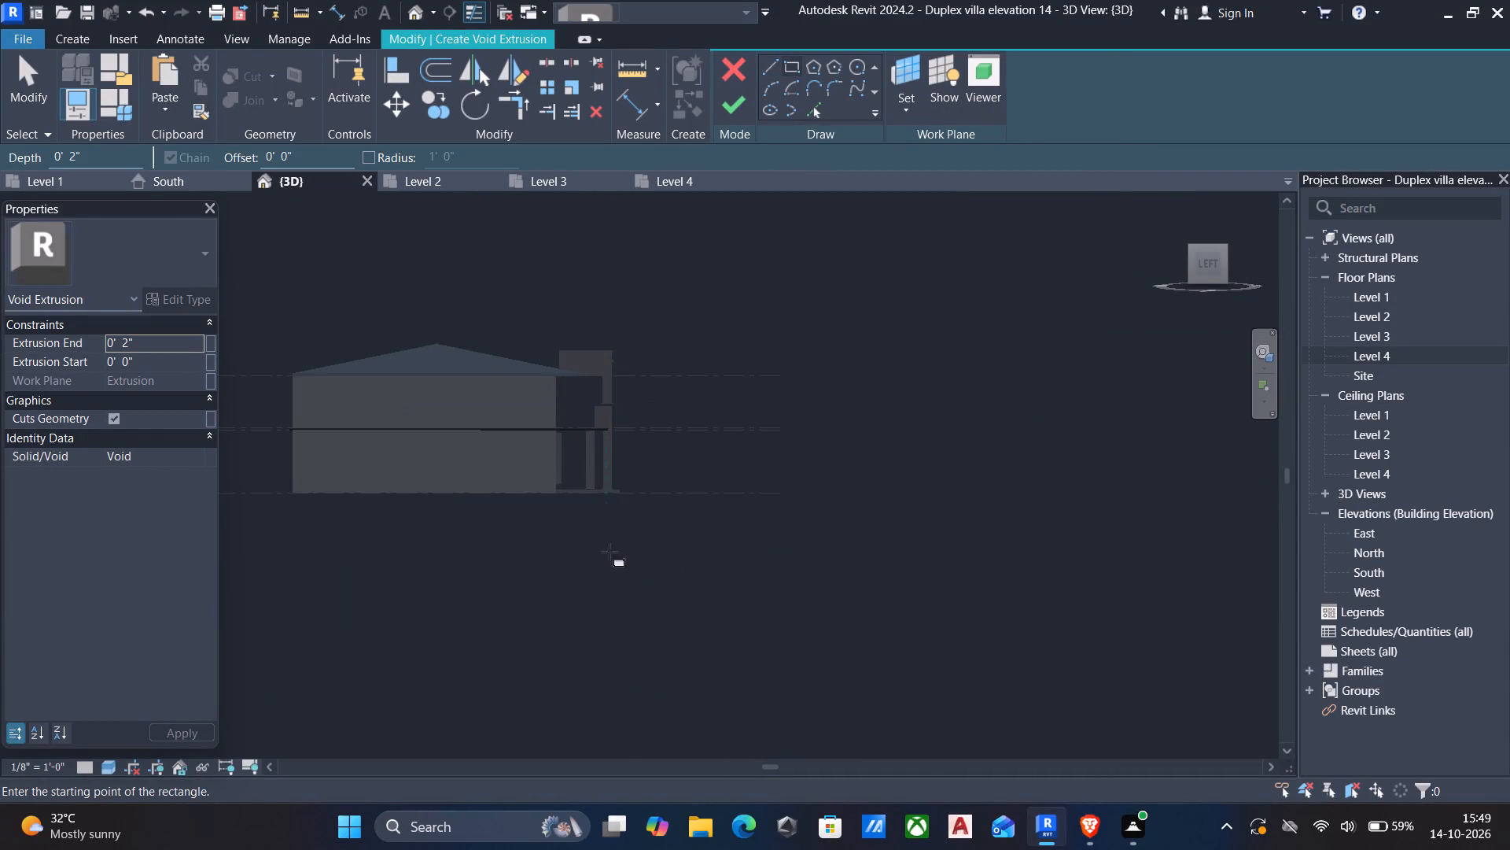
{"action": "scroll", "coordinate": [555, 479], "scroll_direction": "up", "scroll_amount": 5}
{"action": "scroll", "coordinate": [702, 509], "scroll_direction": "up", "scroll_amount": 5}
{"action": "scroll", "coordinate": [618, 546], "scroll_direction": "up", "scroll_amount": 5}
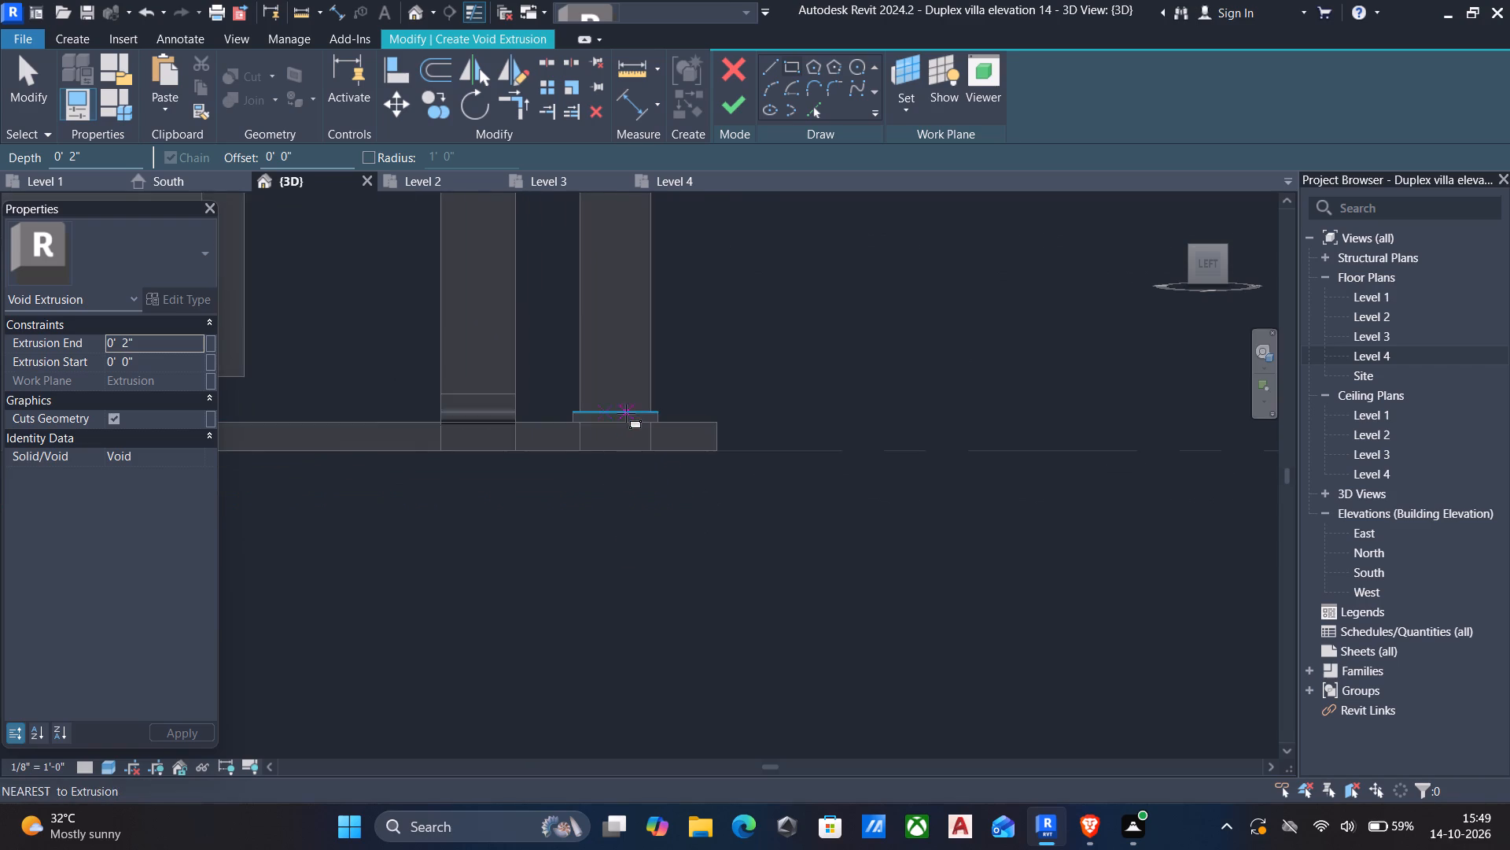
{"action": "scroll", "coordinate": [626, 413], "scroll_direction": "up", "scroll_amount": 4}
{"action": "scroll", "coordinate": [562, 452], "scroll_direction": "up", "scroll_amount": 5}
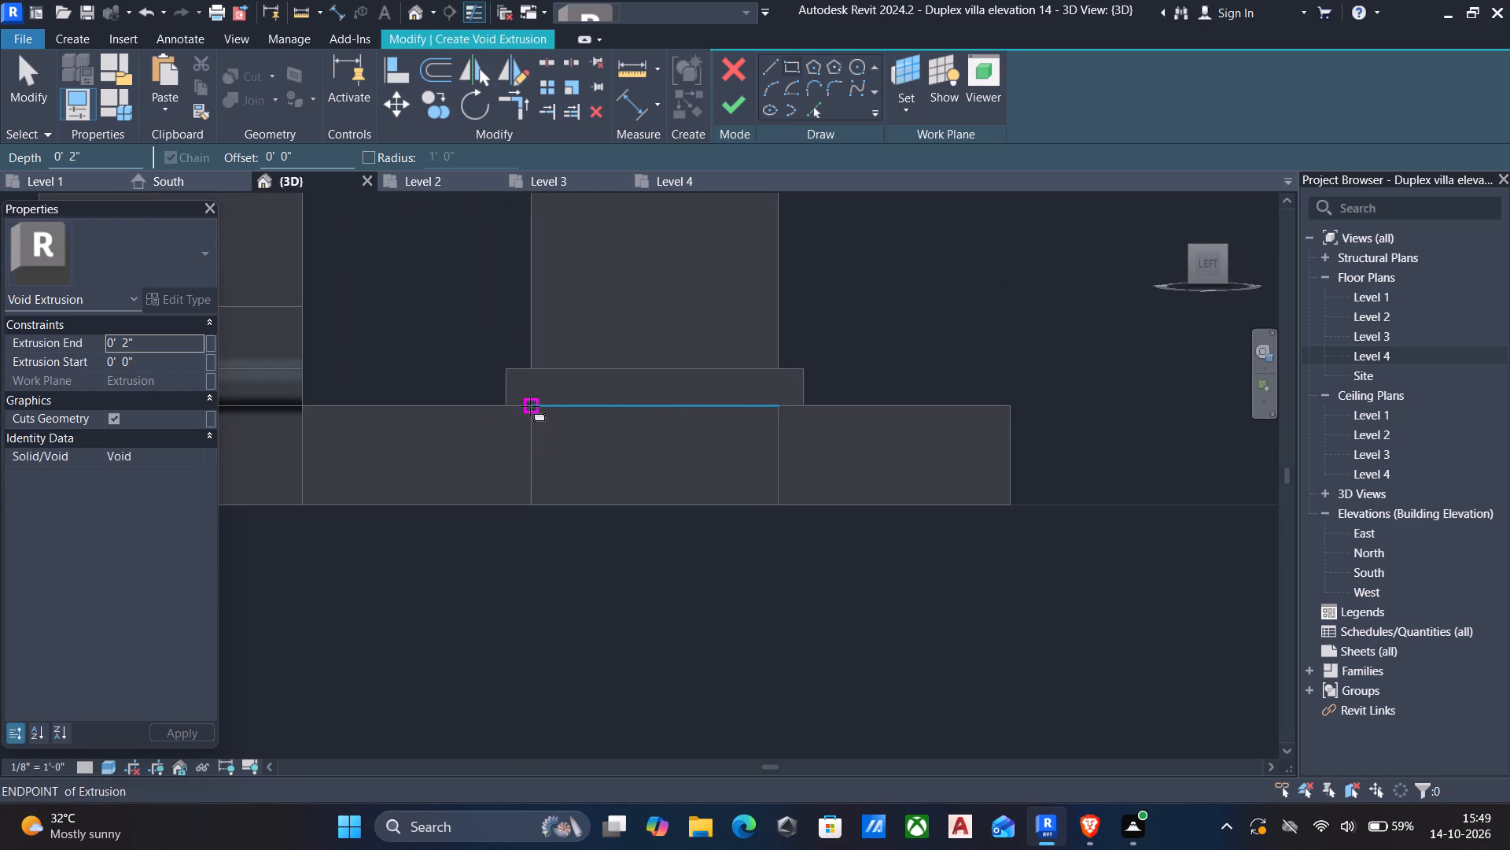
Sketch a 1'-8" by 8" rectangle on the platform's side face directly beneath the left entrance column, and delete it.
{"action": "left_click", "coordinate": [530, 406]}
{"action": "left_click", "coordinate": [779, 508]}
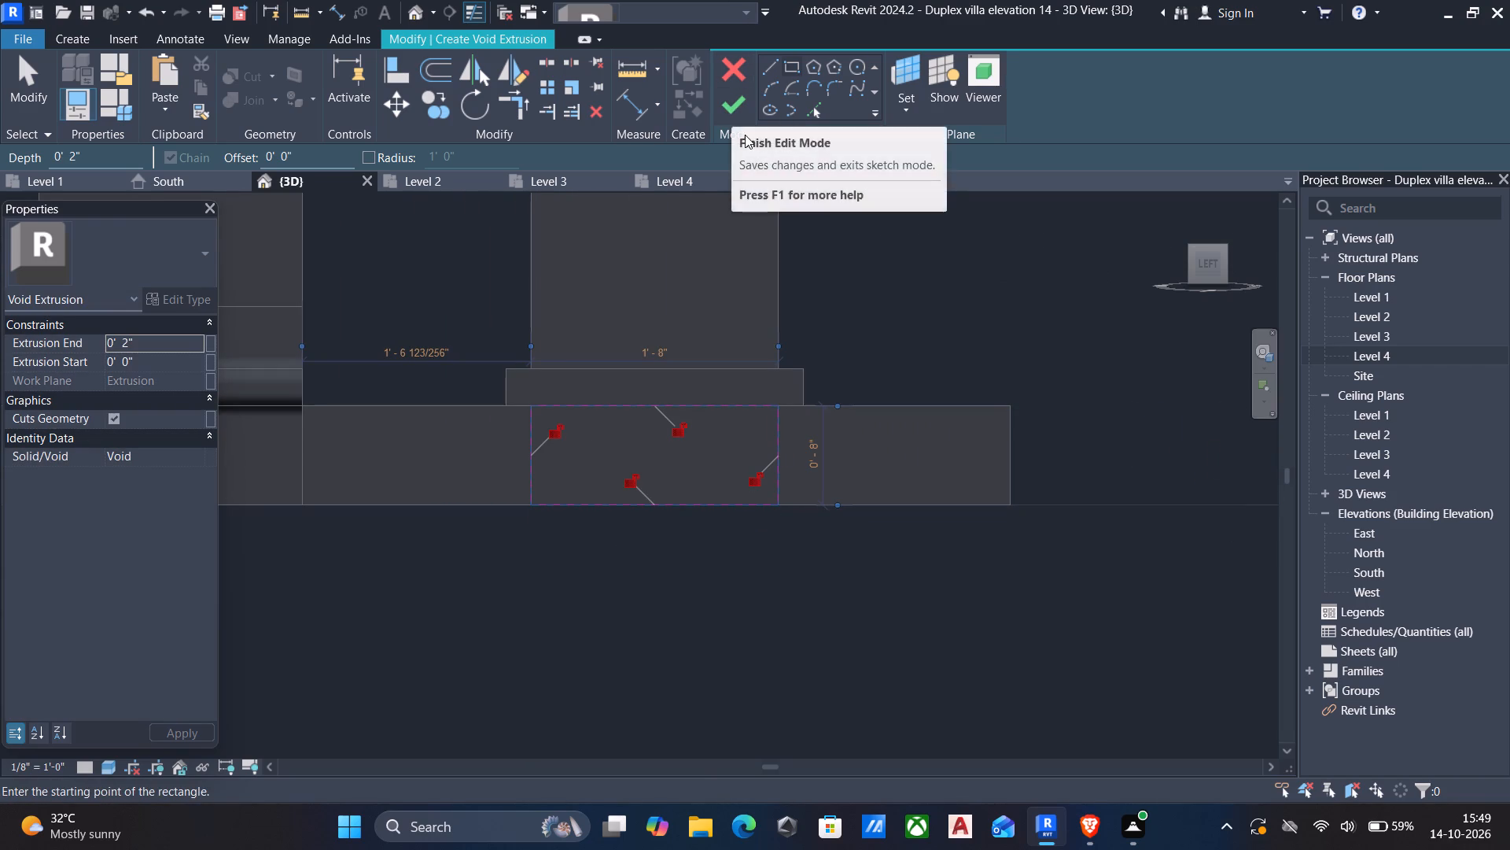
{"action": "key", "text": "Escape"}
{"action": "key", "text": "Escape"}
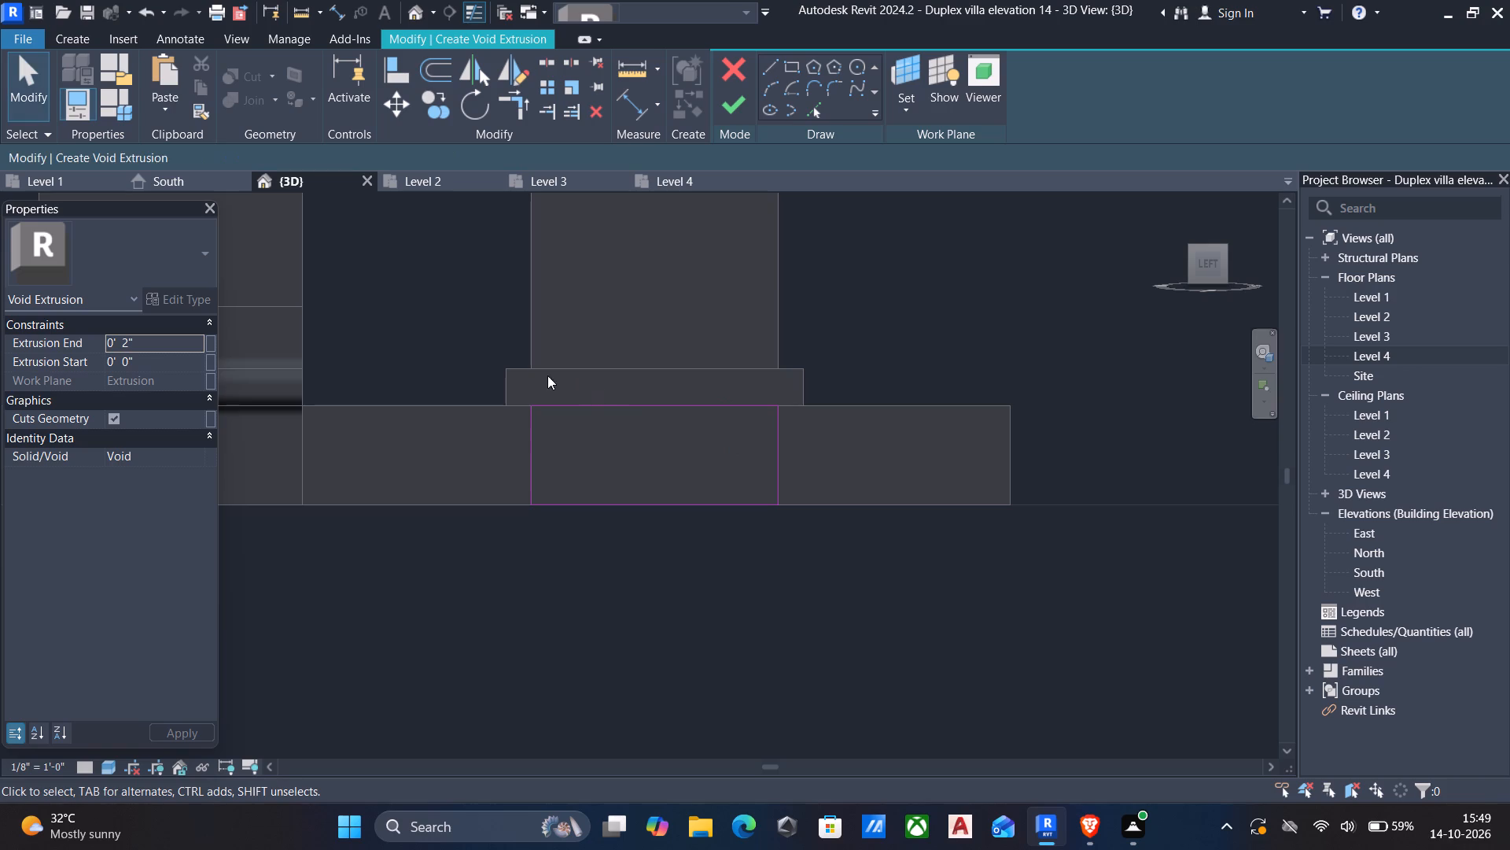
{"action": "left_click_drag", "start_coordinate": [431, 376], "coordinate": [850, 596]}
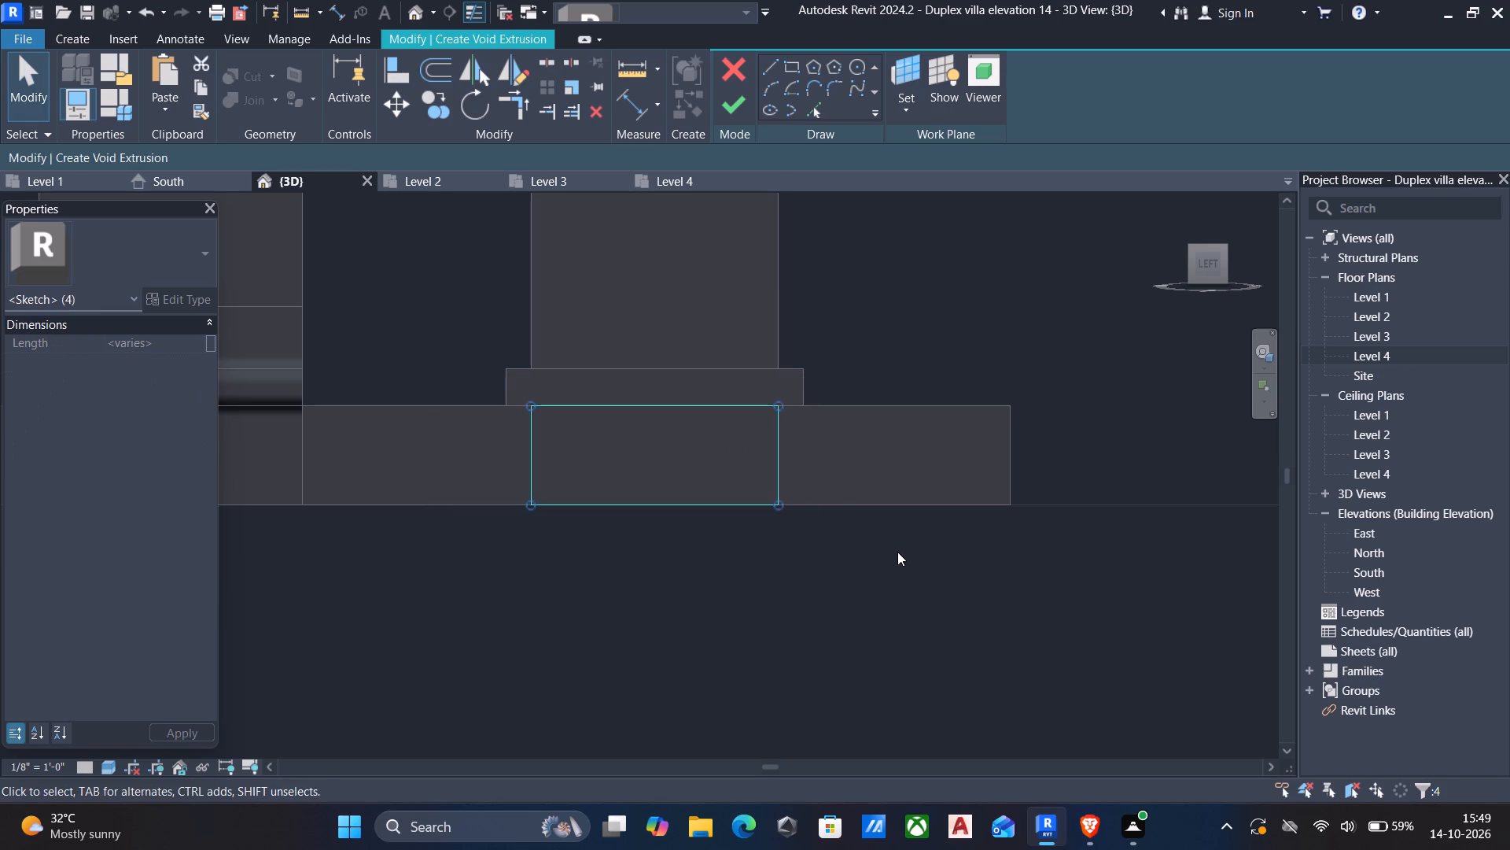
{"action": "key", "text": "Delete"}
Sketch an 8" high rectangle from the platform's front corner to the left column's front face and finish the 2" void.
{"action": "left_click", "coordinate": [787, 58]}
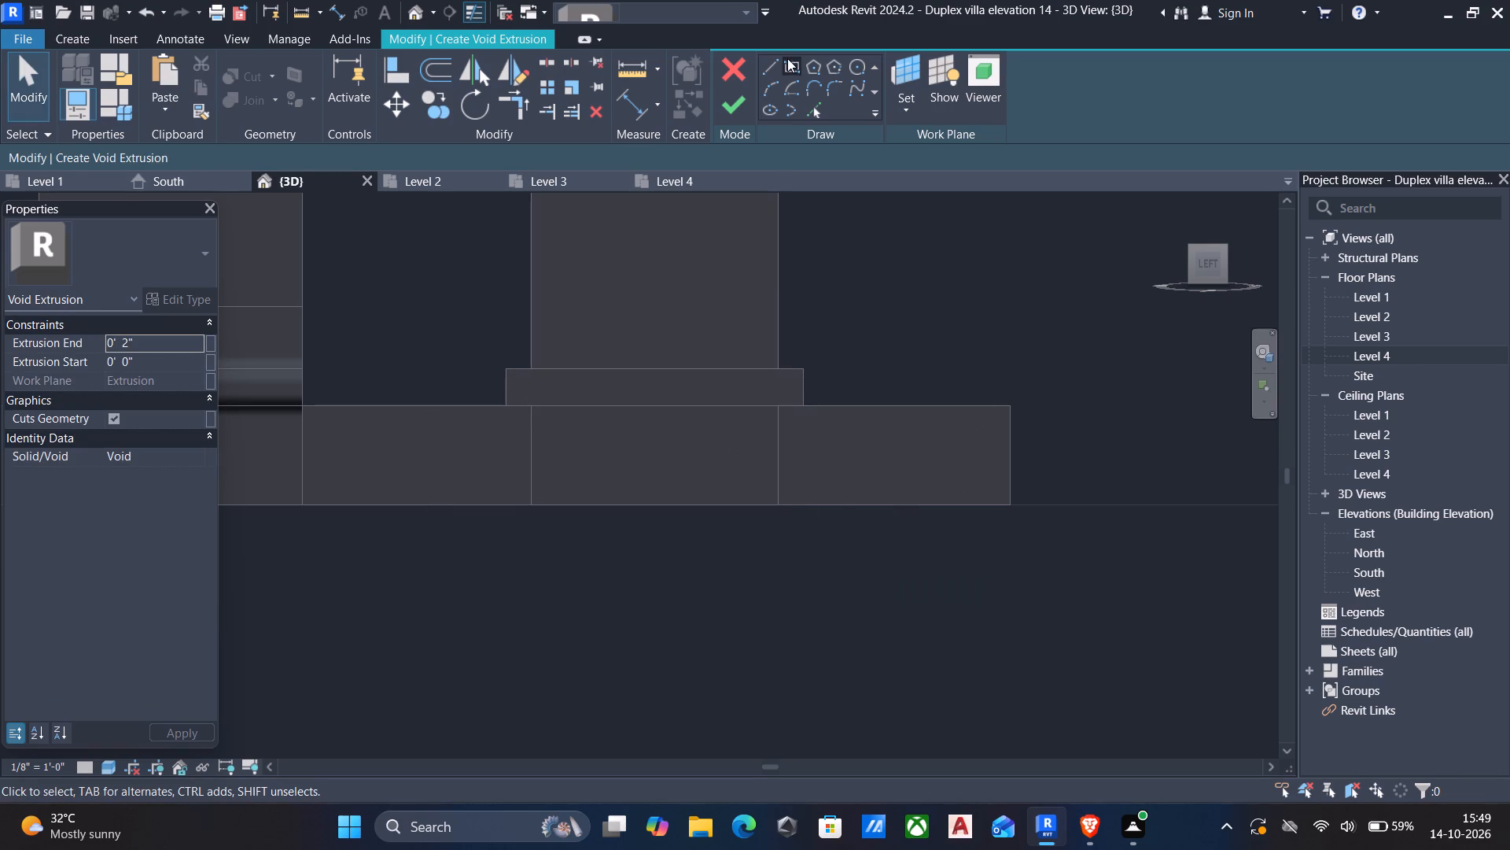
{"action": "left_click", "coordinate": [1007, 407]}
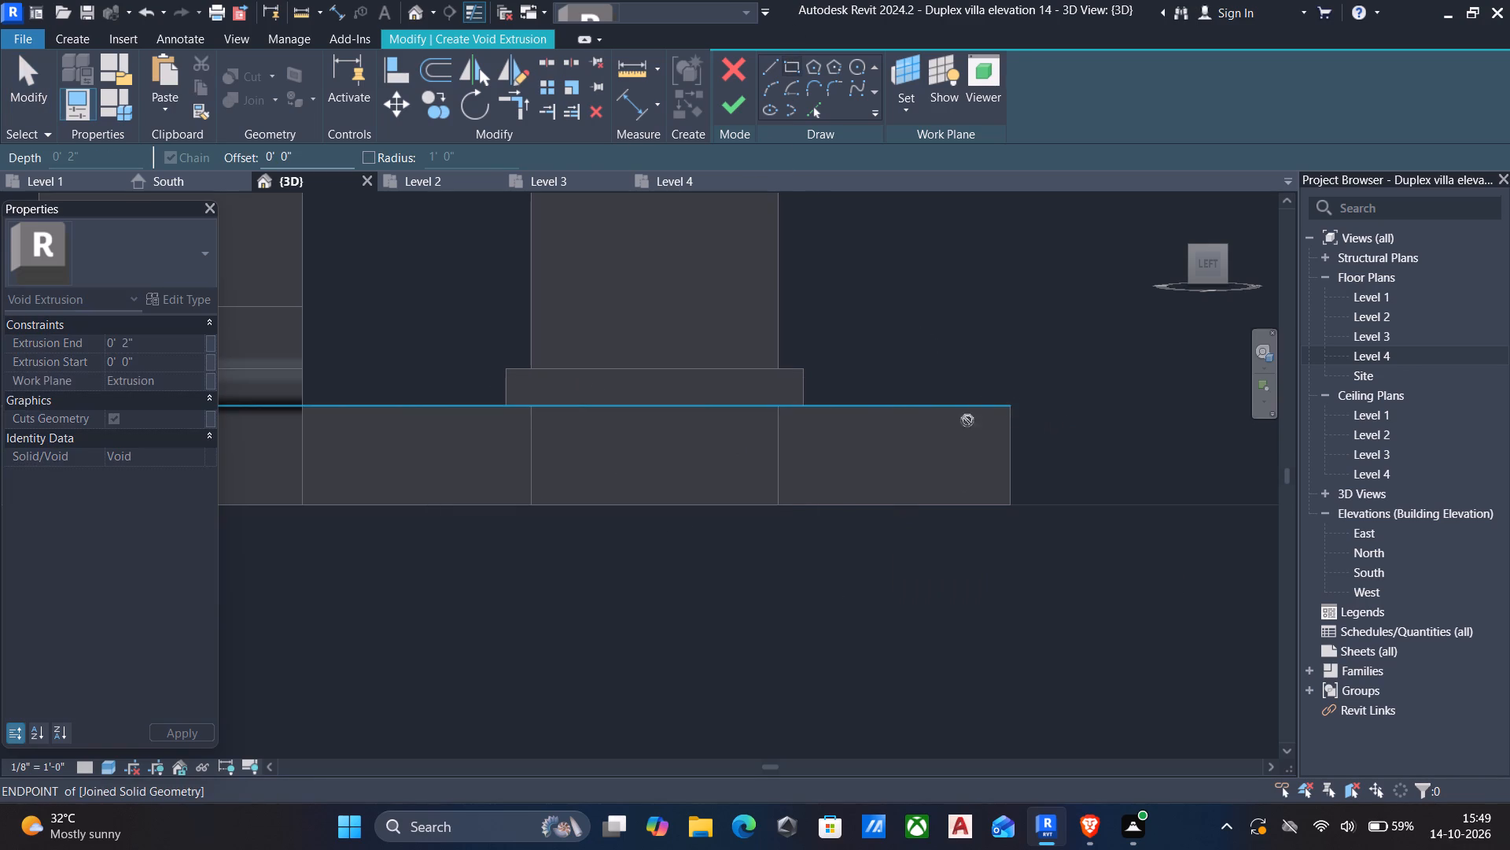
{"action": "left_click", "coordinate": [783, 505]}
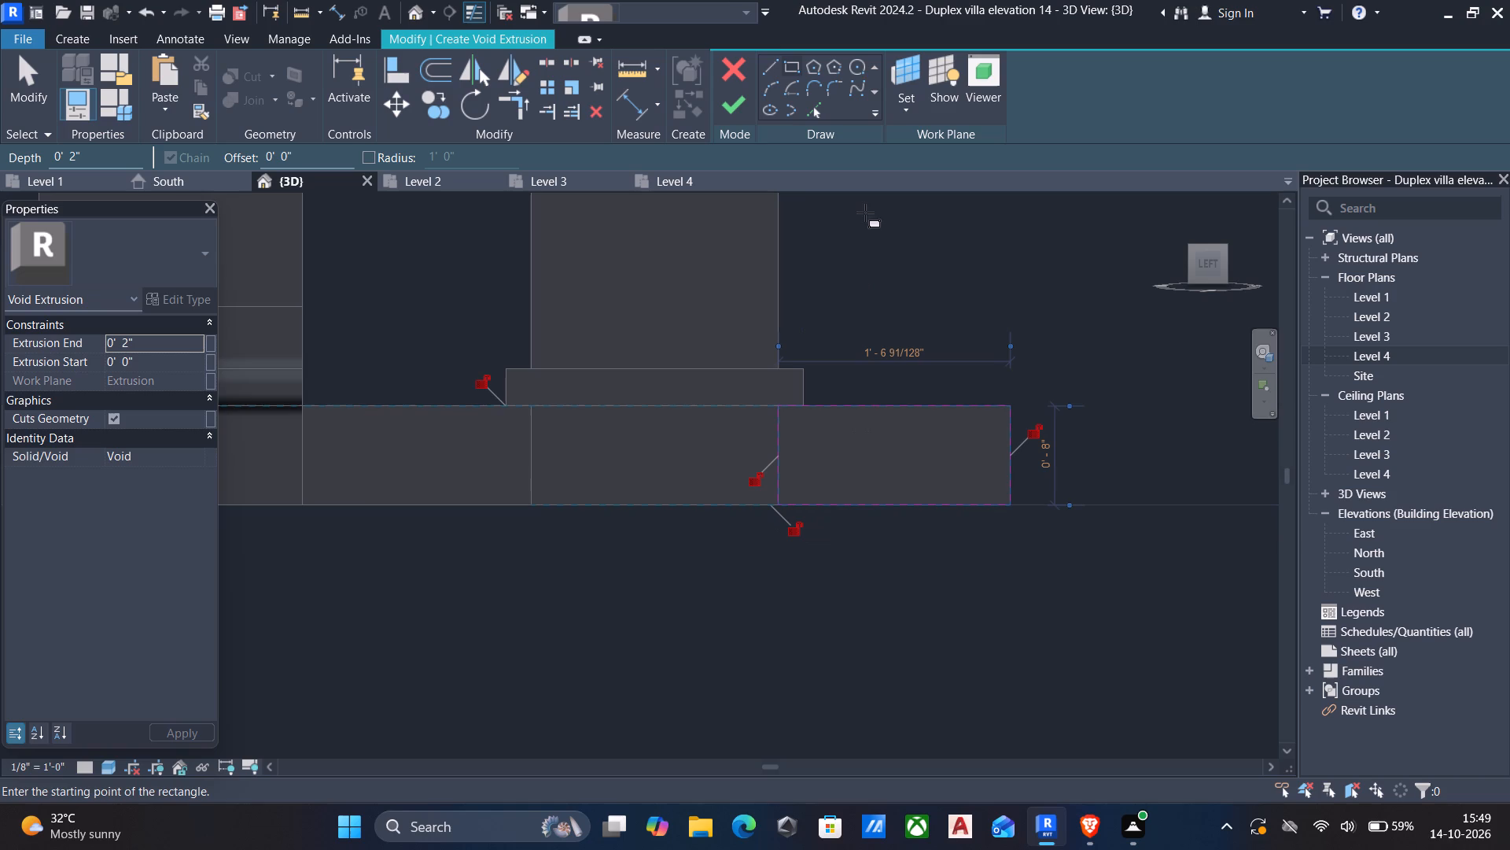
{"action": "left_click", "coordinate": [725, 108]}
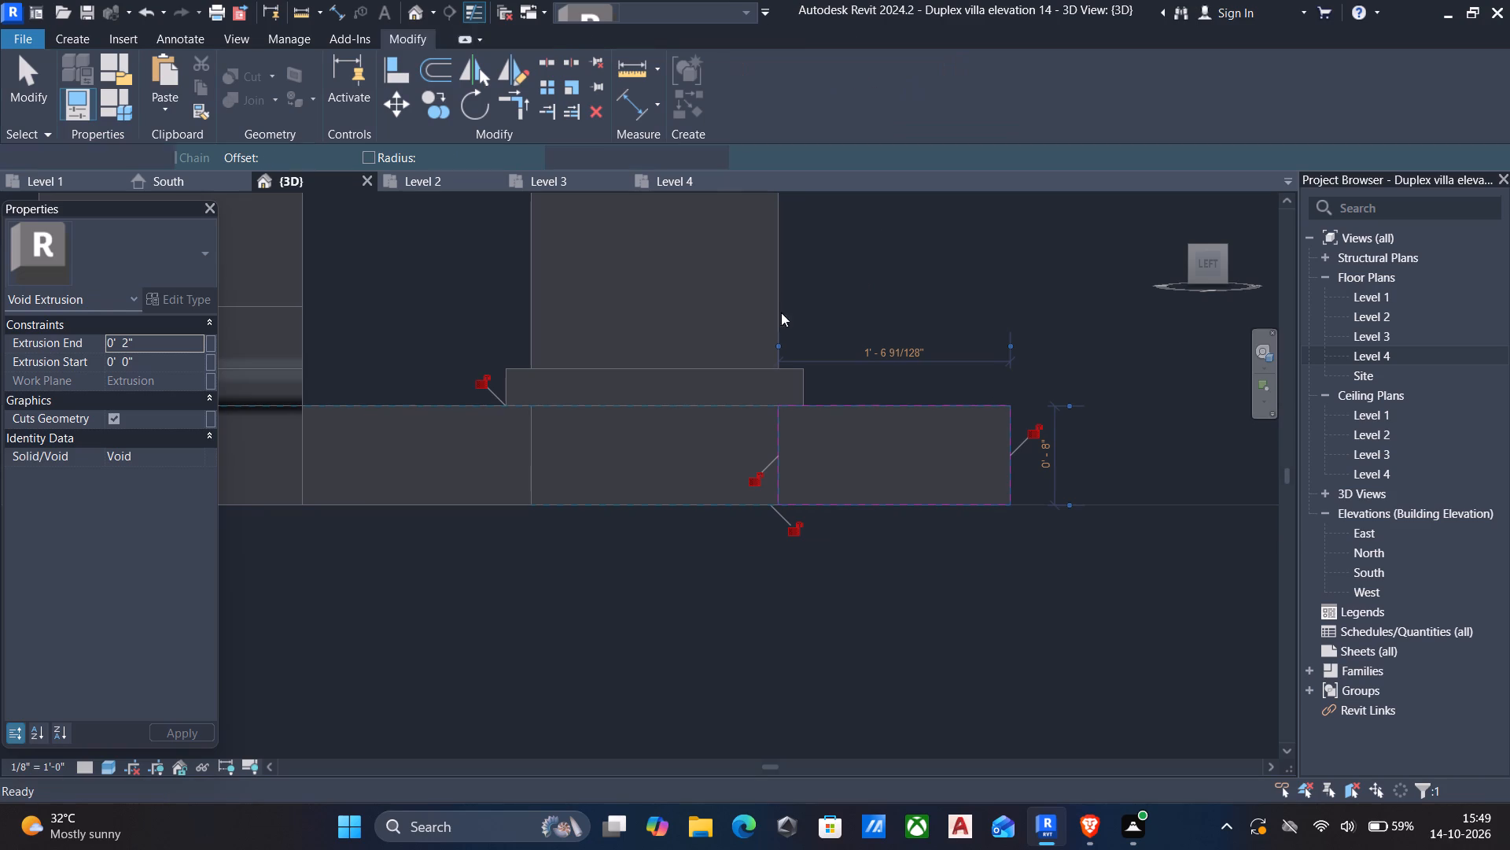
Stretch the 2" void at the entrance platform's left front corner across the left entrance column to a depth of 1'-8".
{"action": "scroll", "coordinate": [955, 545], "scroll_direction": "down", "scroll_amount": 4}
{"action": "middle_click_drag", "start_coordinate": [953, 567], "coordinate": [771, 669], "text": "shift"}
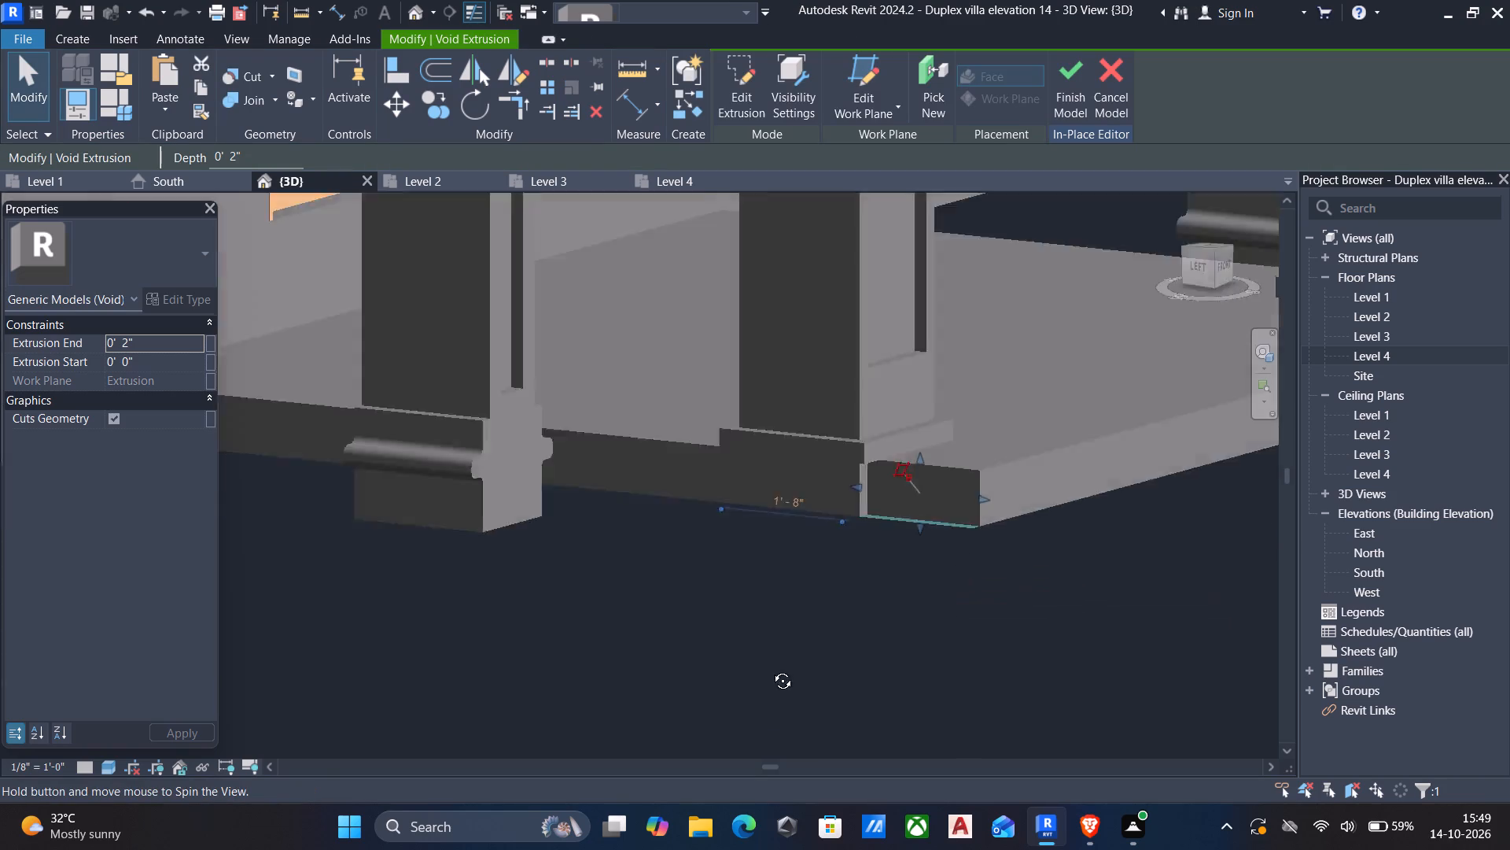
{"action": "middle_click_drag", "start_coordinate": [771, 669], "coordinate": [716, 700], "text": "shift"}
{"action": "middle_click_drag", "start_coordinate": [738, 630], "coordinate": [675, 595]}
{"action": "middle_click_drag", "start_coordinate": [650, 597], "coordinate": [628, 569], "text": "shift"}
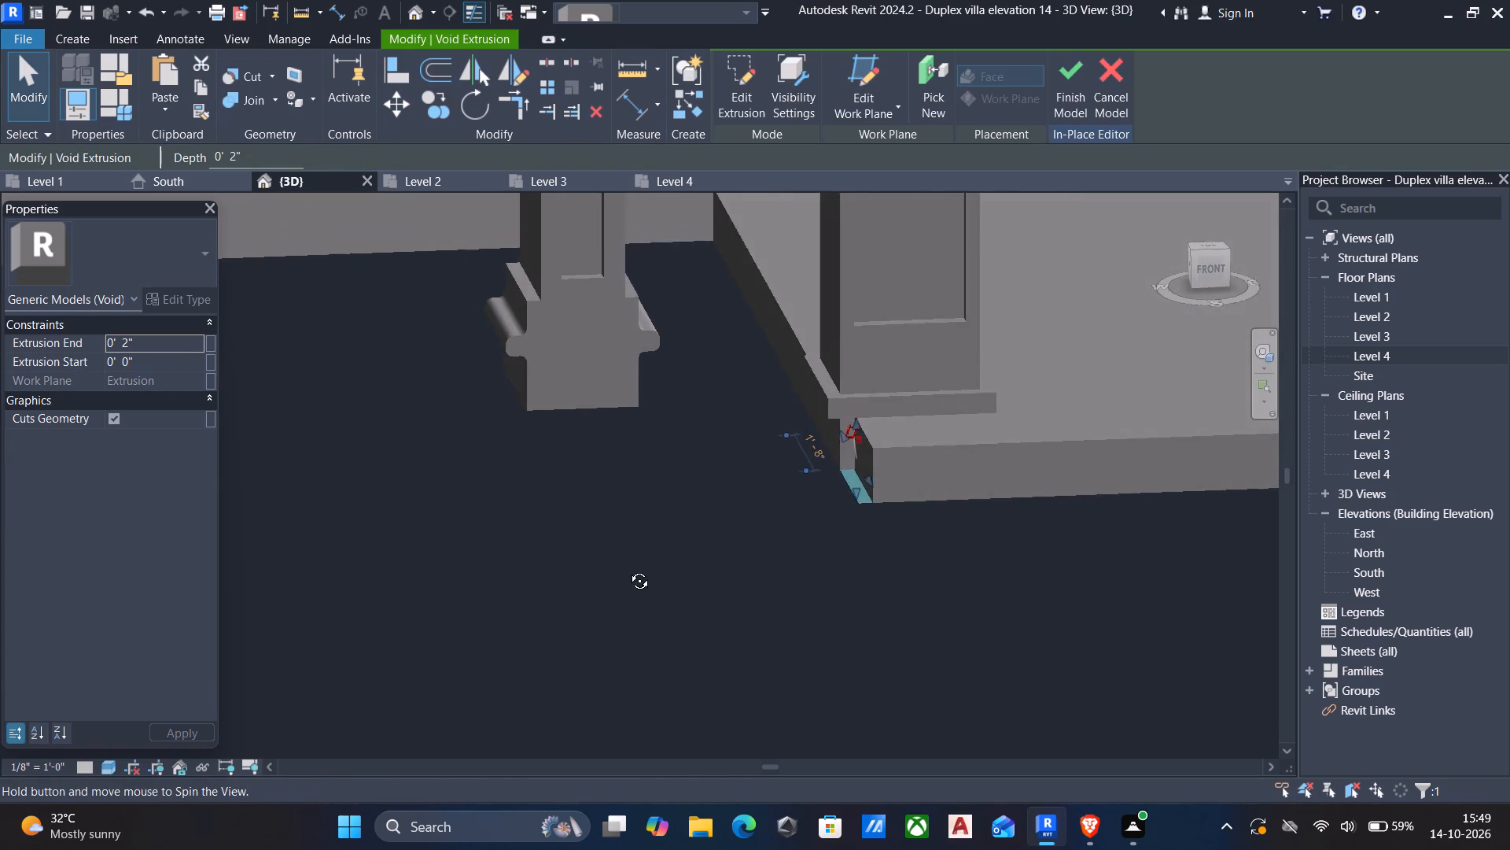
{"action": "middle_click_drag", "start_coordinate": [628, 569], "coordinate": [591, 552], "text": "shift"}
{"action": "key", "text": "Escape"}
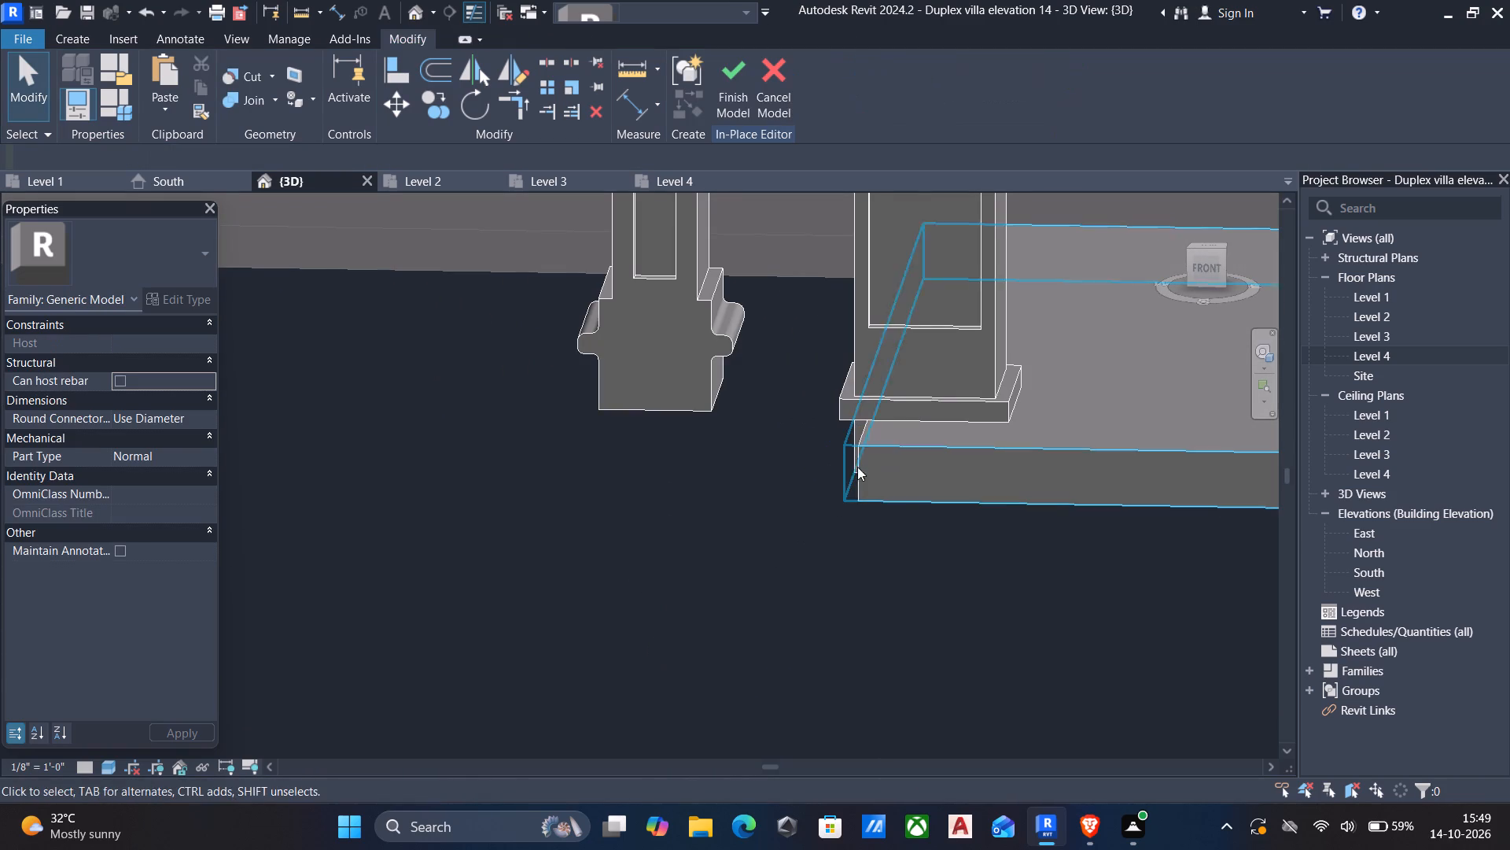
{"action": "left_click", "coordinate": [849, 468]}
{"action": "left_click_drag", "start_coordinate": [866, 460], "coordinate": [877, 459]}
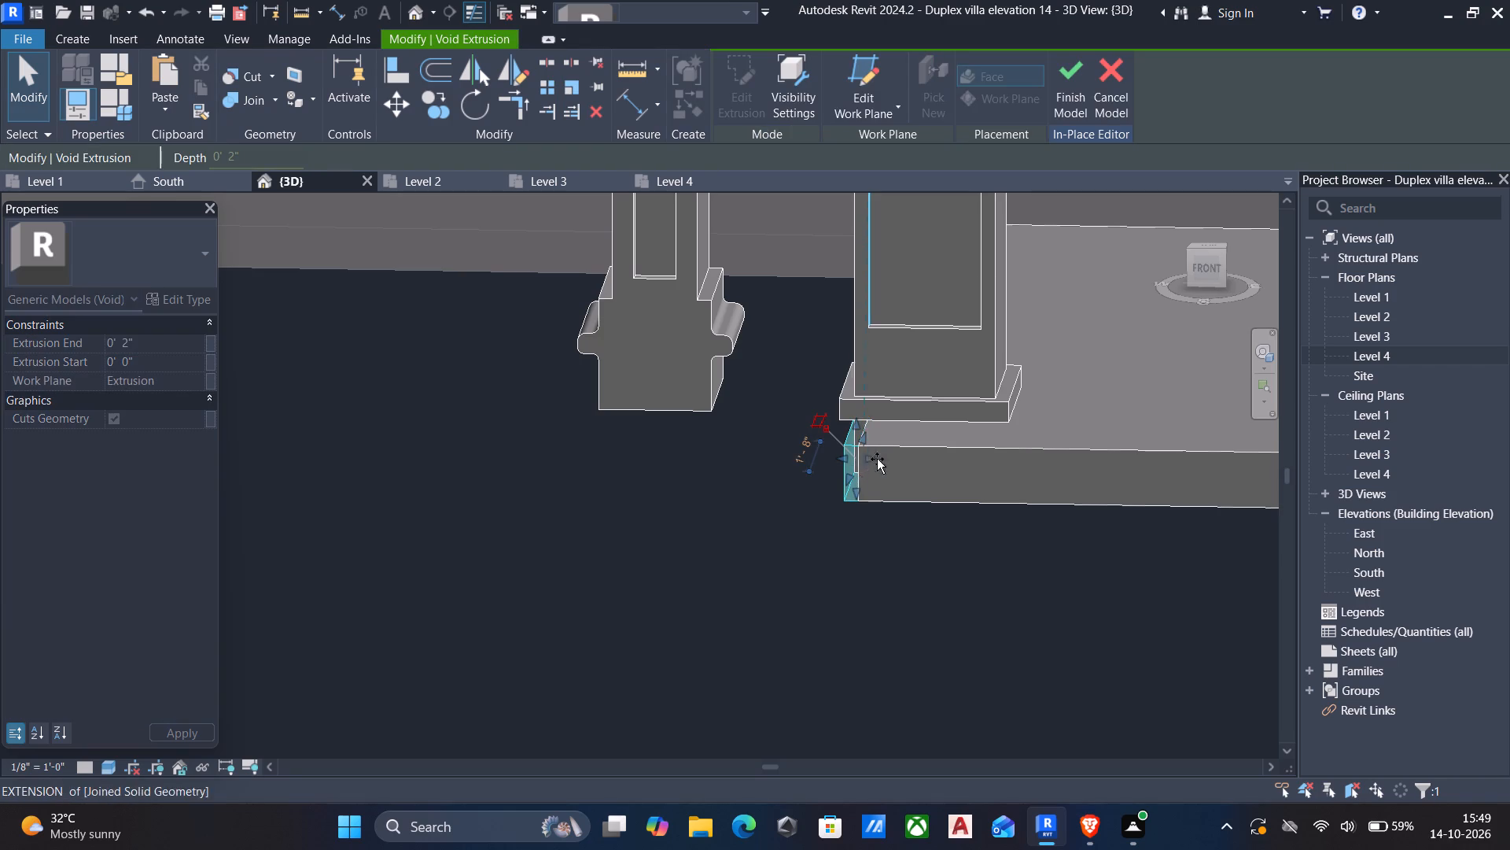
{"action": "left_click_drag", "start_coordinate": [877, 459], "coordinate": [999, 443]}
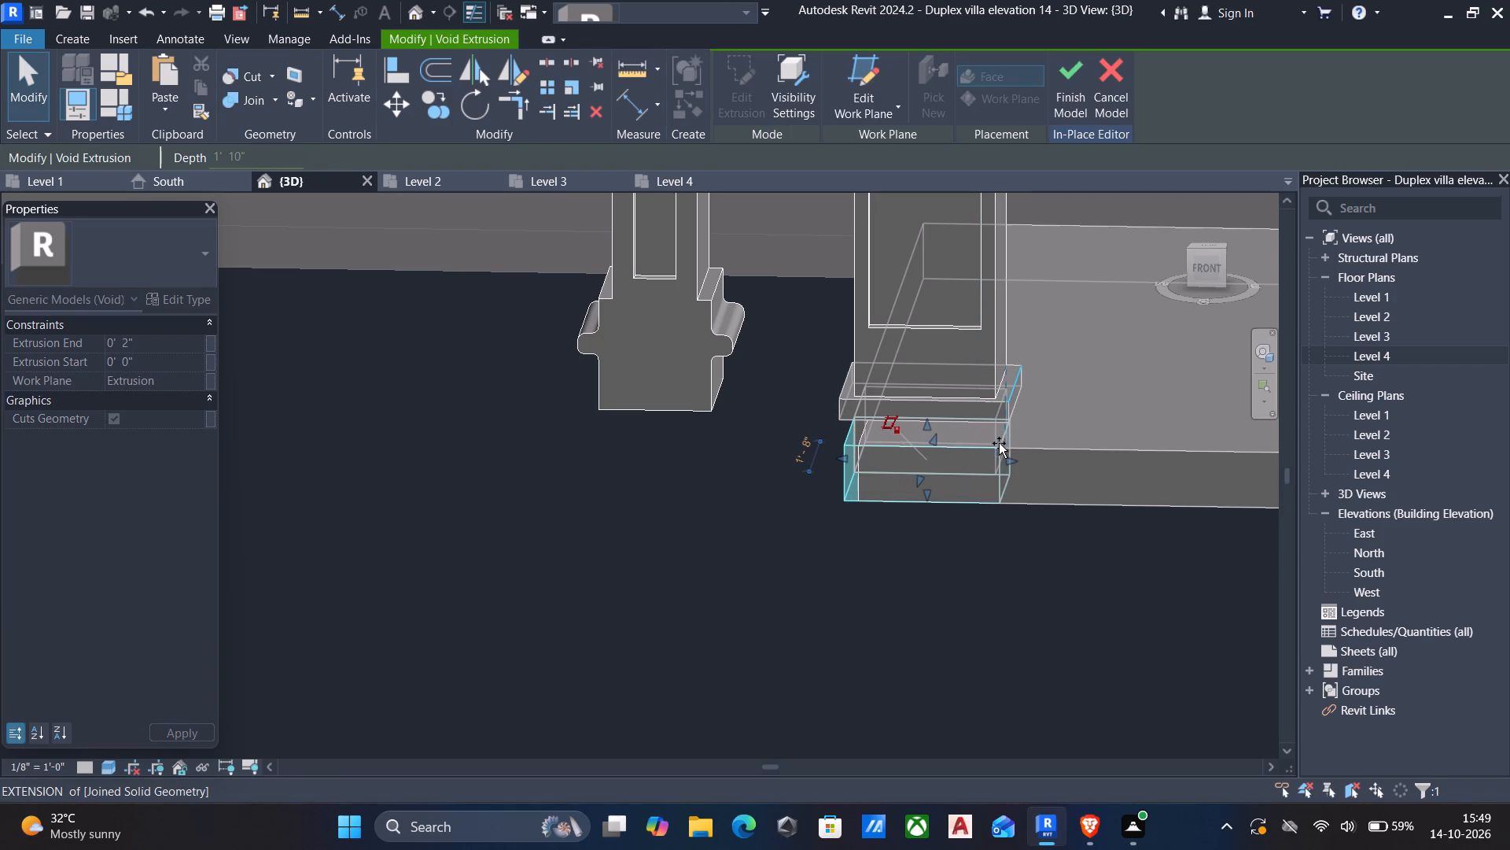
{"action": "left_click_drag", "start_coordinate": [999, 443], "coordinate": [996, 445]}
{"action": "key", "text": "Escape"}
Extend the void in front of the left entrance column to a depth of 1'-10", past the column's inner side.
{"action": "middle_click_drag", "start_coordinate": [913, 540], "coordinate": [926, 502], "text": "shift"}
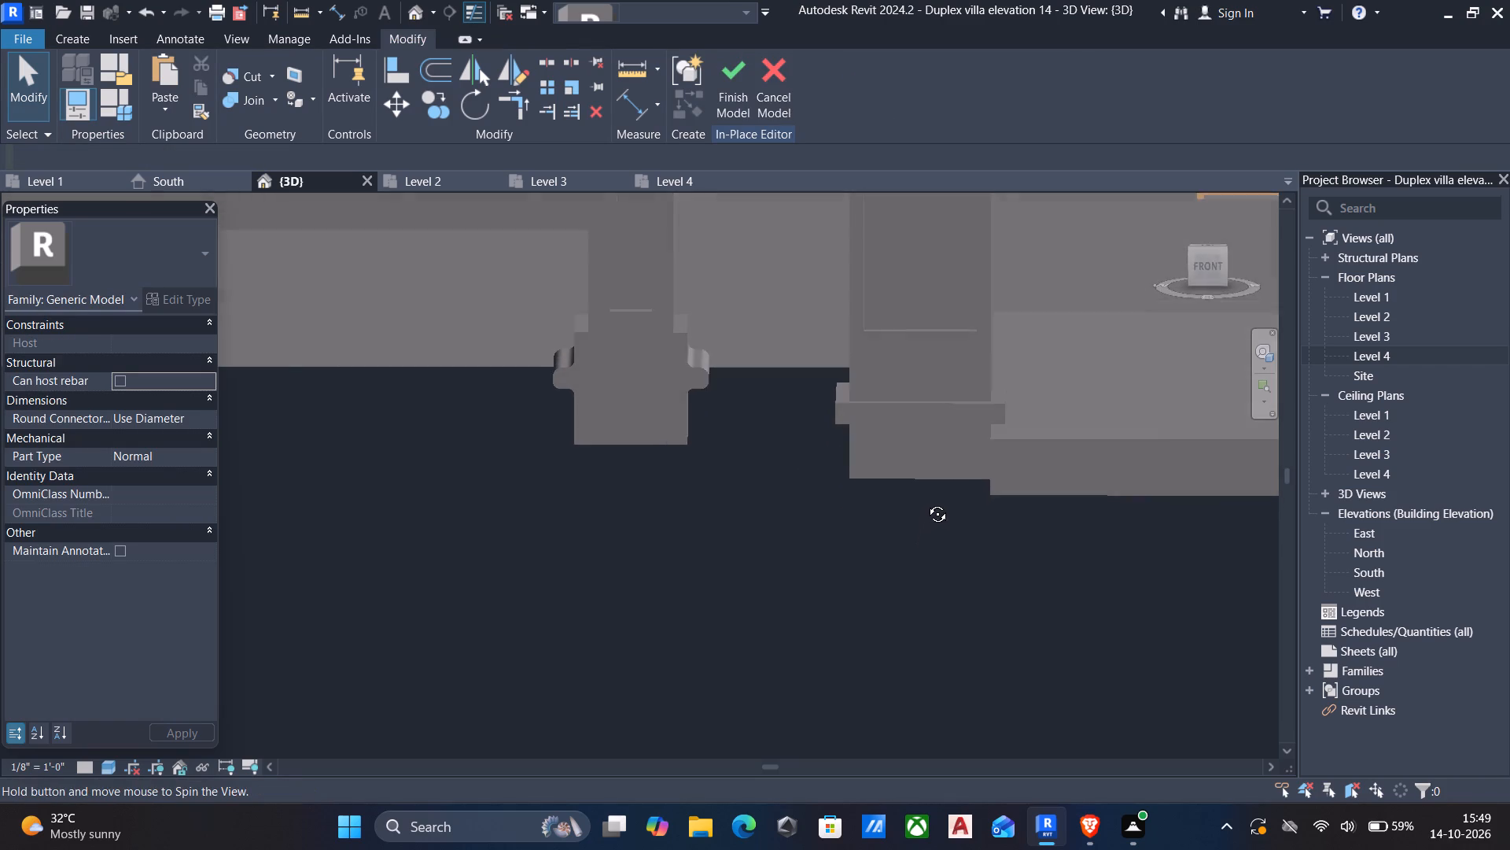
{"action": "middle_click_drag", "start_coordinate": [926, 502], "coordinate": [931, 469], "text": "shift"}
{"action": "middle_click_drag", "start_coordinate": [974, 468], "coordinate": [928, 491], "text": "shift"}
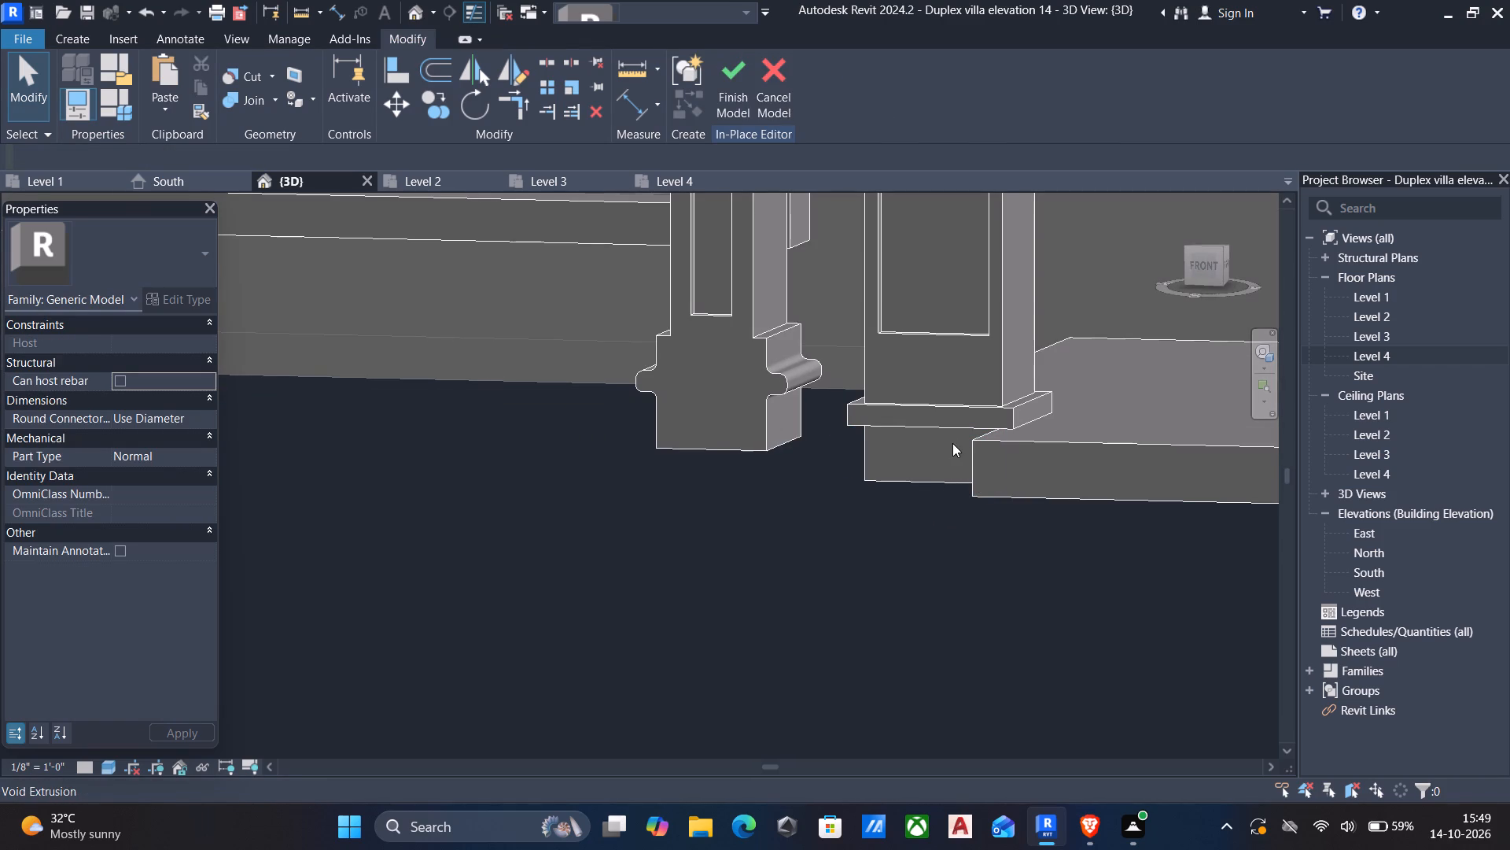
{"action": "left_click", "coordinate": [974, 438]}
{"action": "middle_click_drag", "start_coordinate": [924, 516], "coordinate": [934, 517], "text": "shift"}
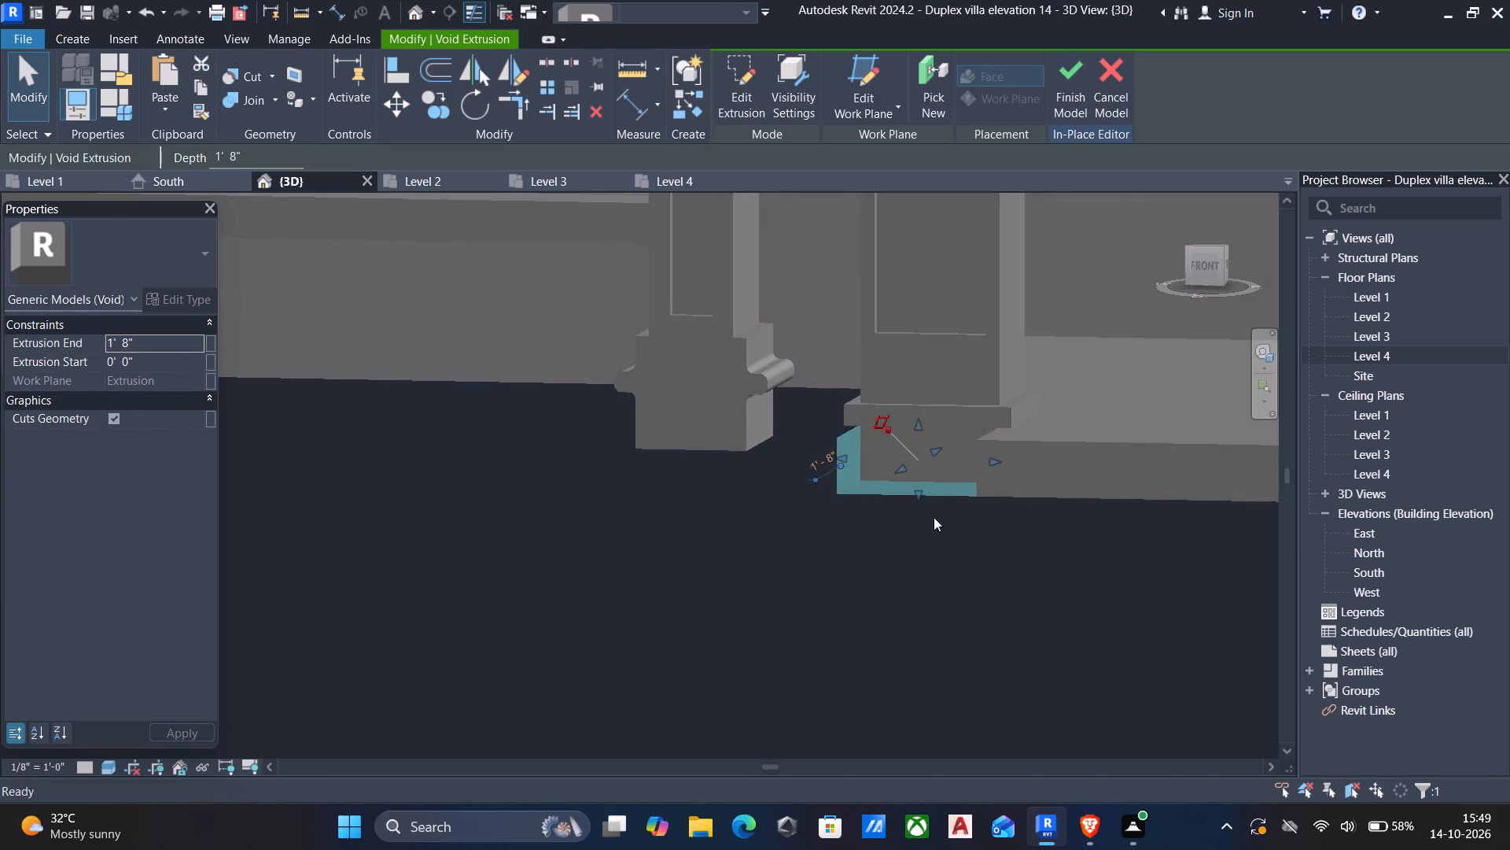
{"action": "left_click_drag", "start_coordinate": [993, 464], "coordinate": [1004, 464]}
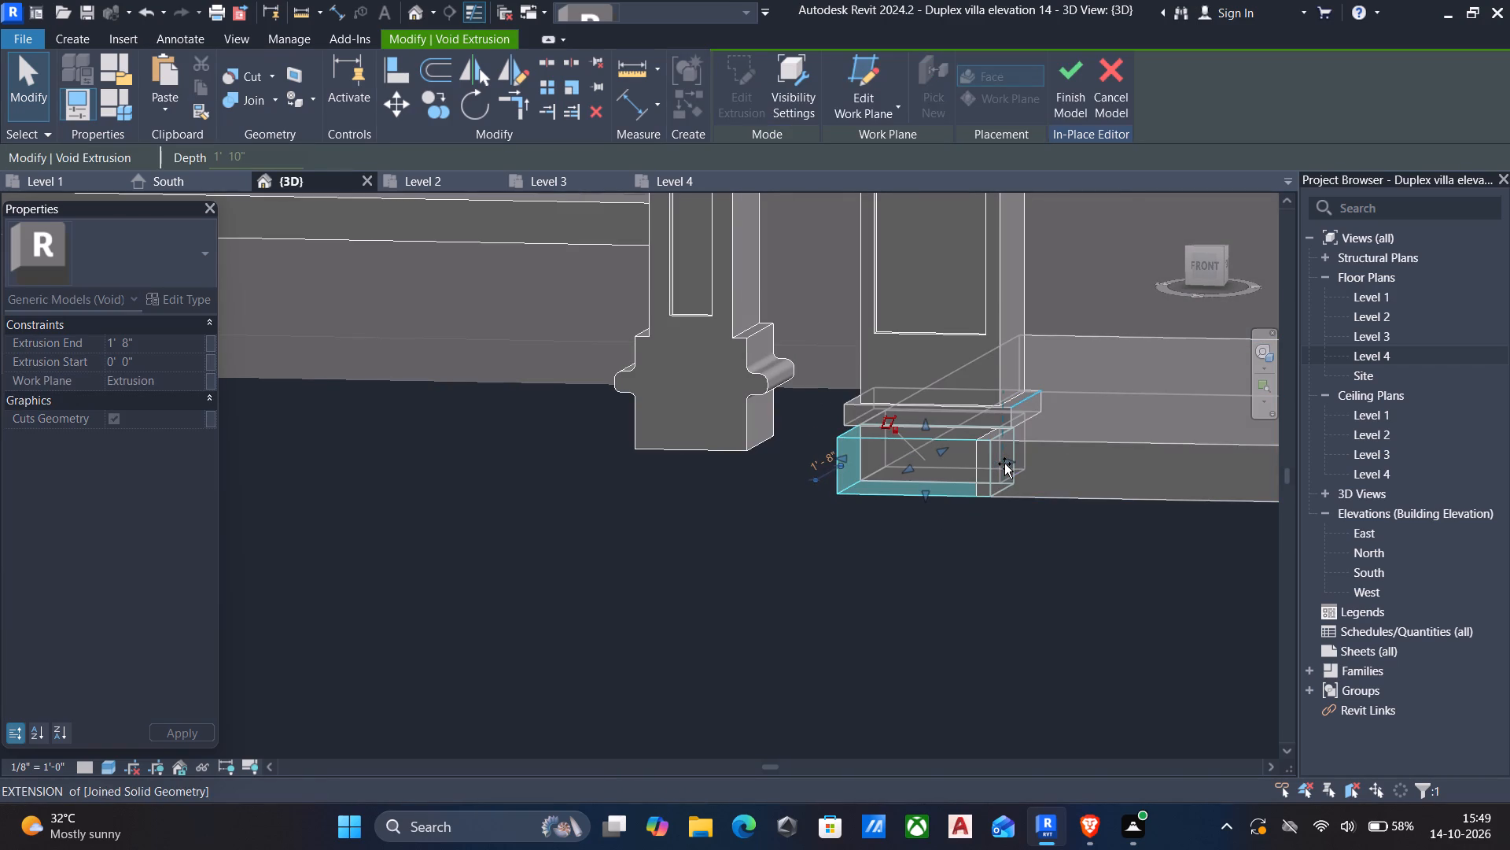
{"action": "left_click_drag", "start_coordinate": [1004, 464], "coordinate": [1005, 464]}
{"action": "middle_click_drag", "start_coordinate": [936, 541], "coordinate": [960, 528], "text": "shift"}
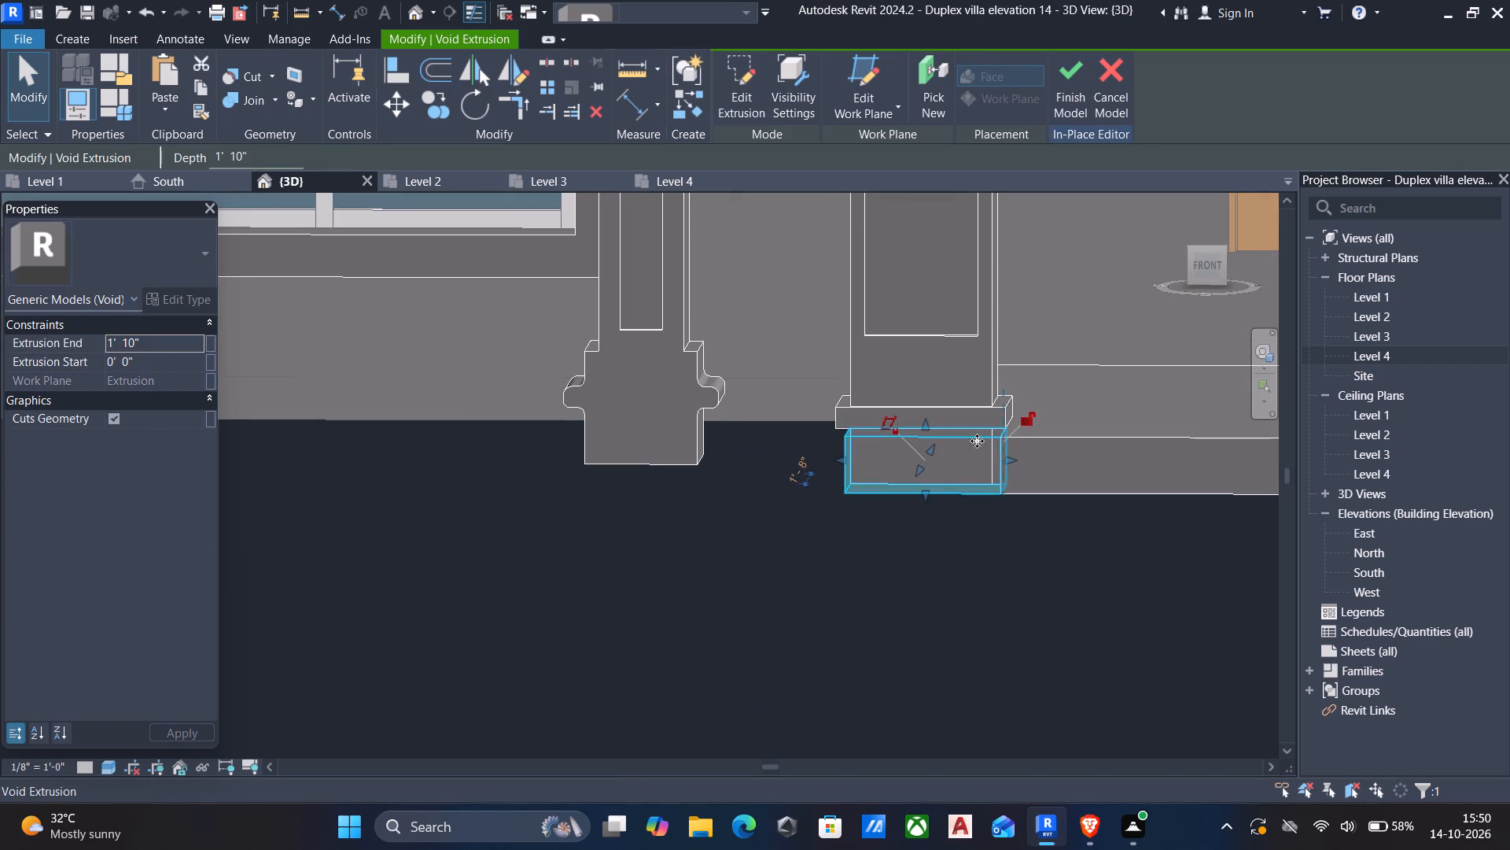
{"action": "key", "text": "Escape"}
Examine the notched left front corner of the entrance platform and the adjoining left window bay from several angles.
{"action": "middle_click_drag", "start_coordinate": [861, 559], "coordinate": [993, 567], "text": "shift"}
{"action": "scroll", "coordinate": [861, 559], "scroll_direction": "down", "scroll_amount": 1, "text": "shift"}
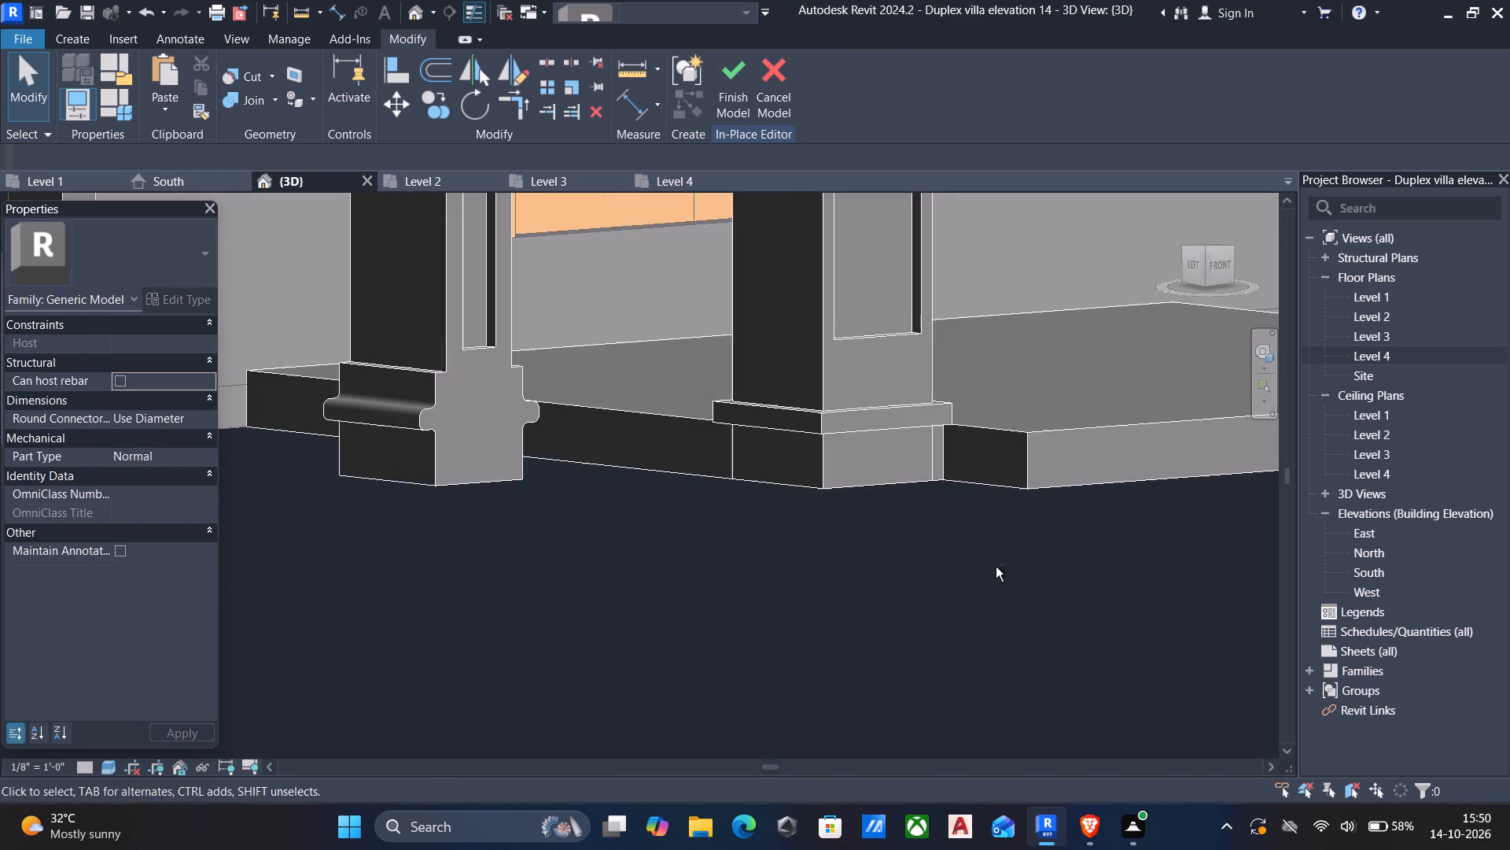
{"action": "middle_click", "coordinate": [1040, 616], "text": "shift"}
{"action": "scroll", "coordinate": [1055, 615], "scroll_direction": "down", "scroll_amount": 4}
{"action": "middle_click_drag", "start_coordinate": [942, 526], "coordinate": [1130, 637], "text": "shift"}
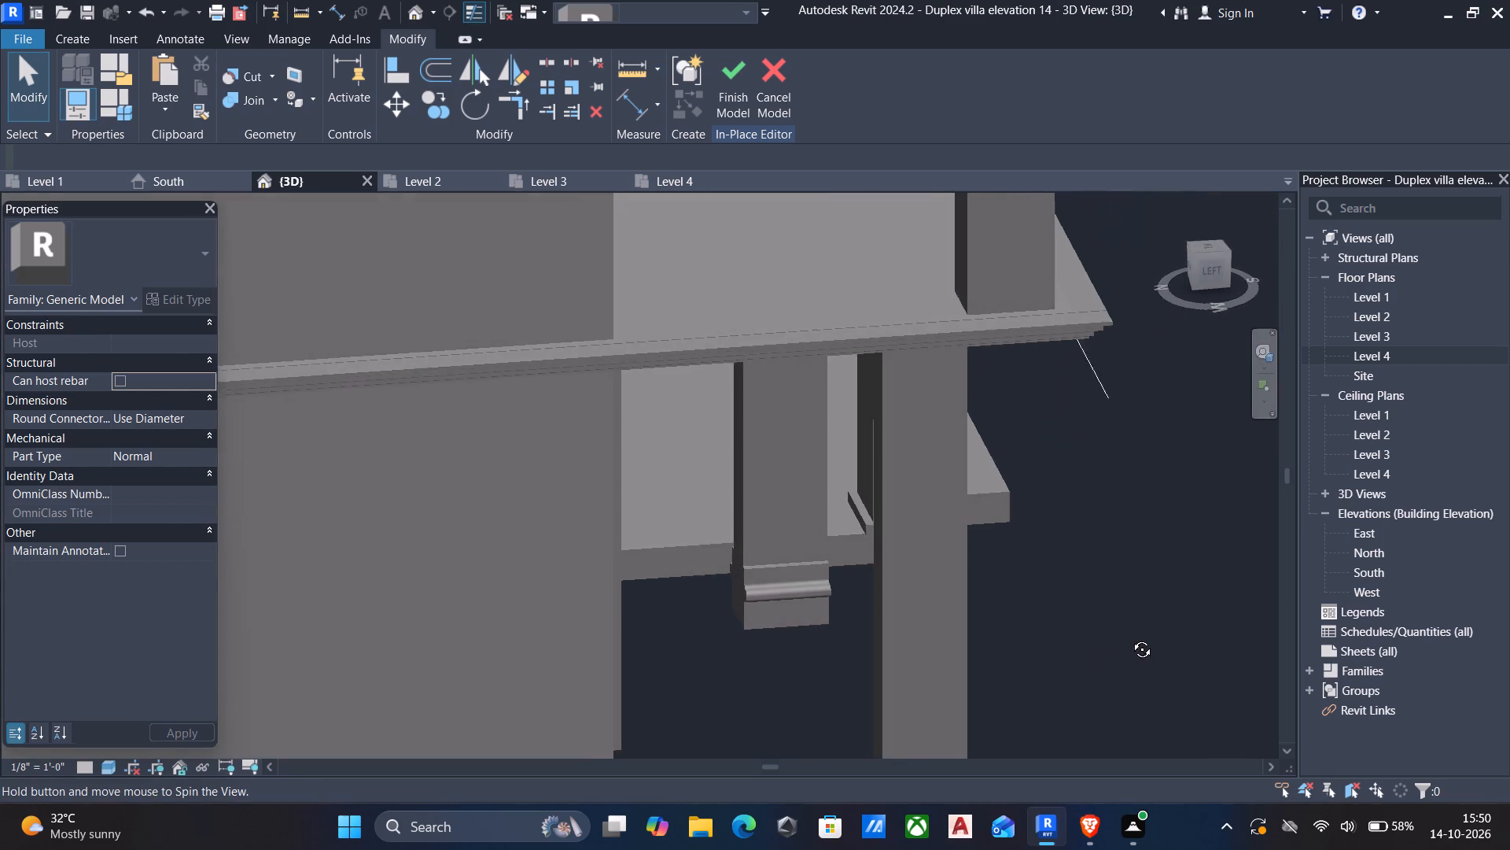
{"action": "middle_click_drag", "start_coordinate": [1130, 637], "coordinate": [900, 571], "text": "shift"}
{"action": "scroll", "coordinate": [900, 578], "scroll_direction": "down", "scroll_amount": 2}
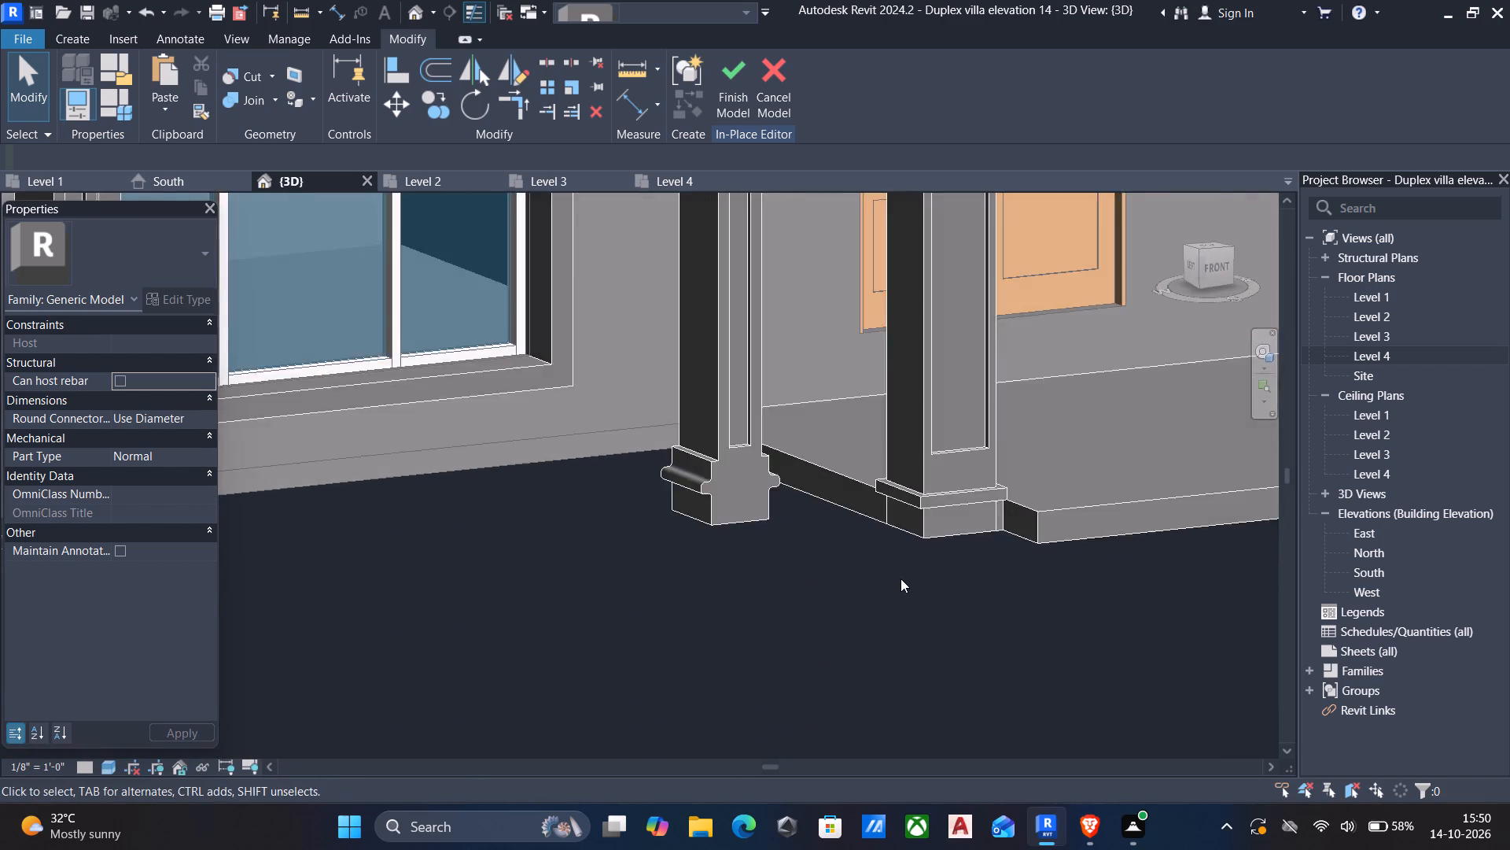
{"action": "scroll", "coordinate": [900, 578], "scroll_direction": "down", "scroll_amount": 3}
{"action": "middle_click_drag", "start_coordinate": [904, 576], "coordinate": [814, 593], "text": "shift"}
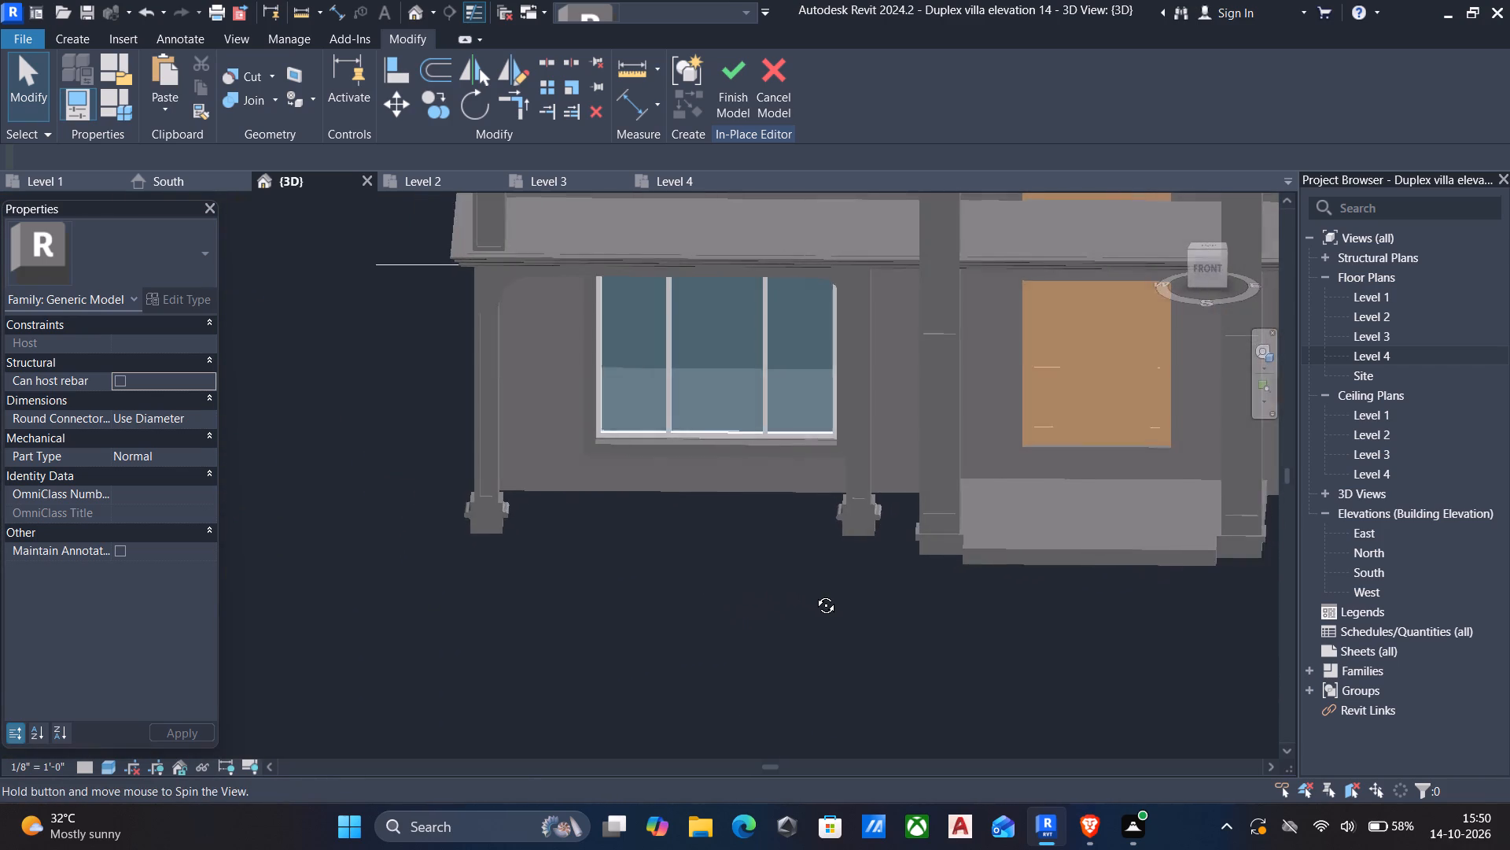
{"action": "middle_click_drag", "start_coordinate": [814, 593], "coordinate": [871, 580], "text": "shift"}
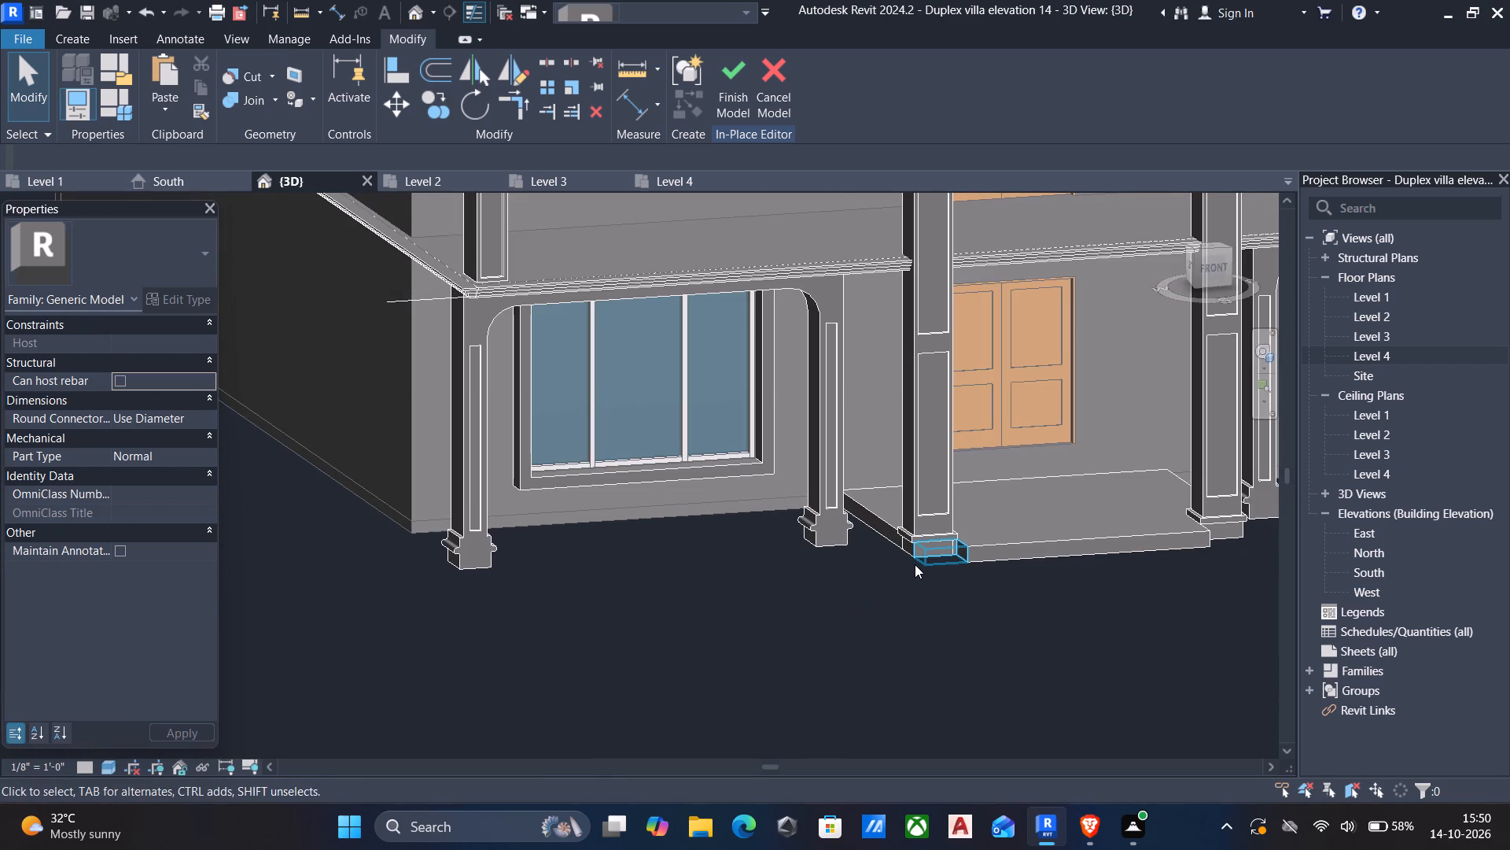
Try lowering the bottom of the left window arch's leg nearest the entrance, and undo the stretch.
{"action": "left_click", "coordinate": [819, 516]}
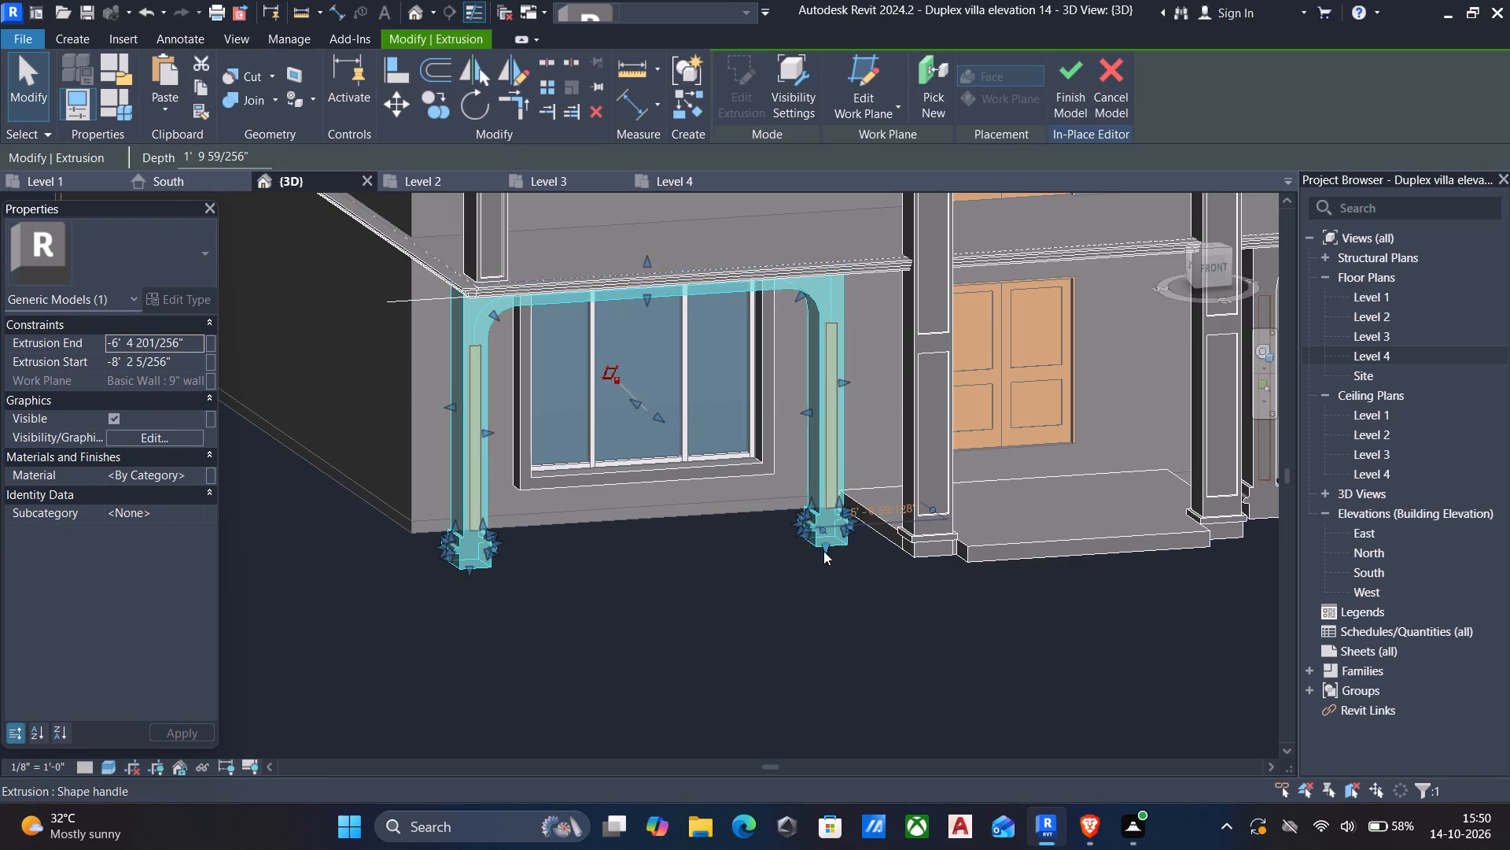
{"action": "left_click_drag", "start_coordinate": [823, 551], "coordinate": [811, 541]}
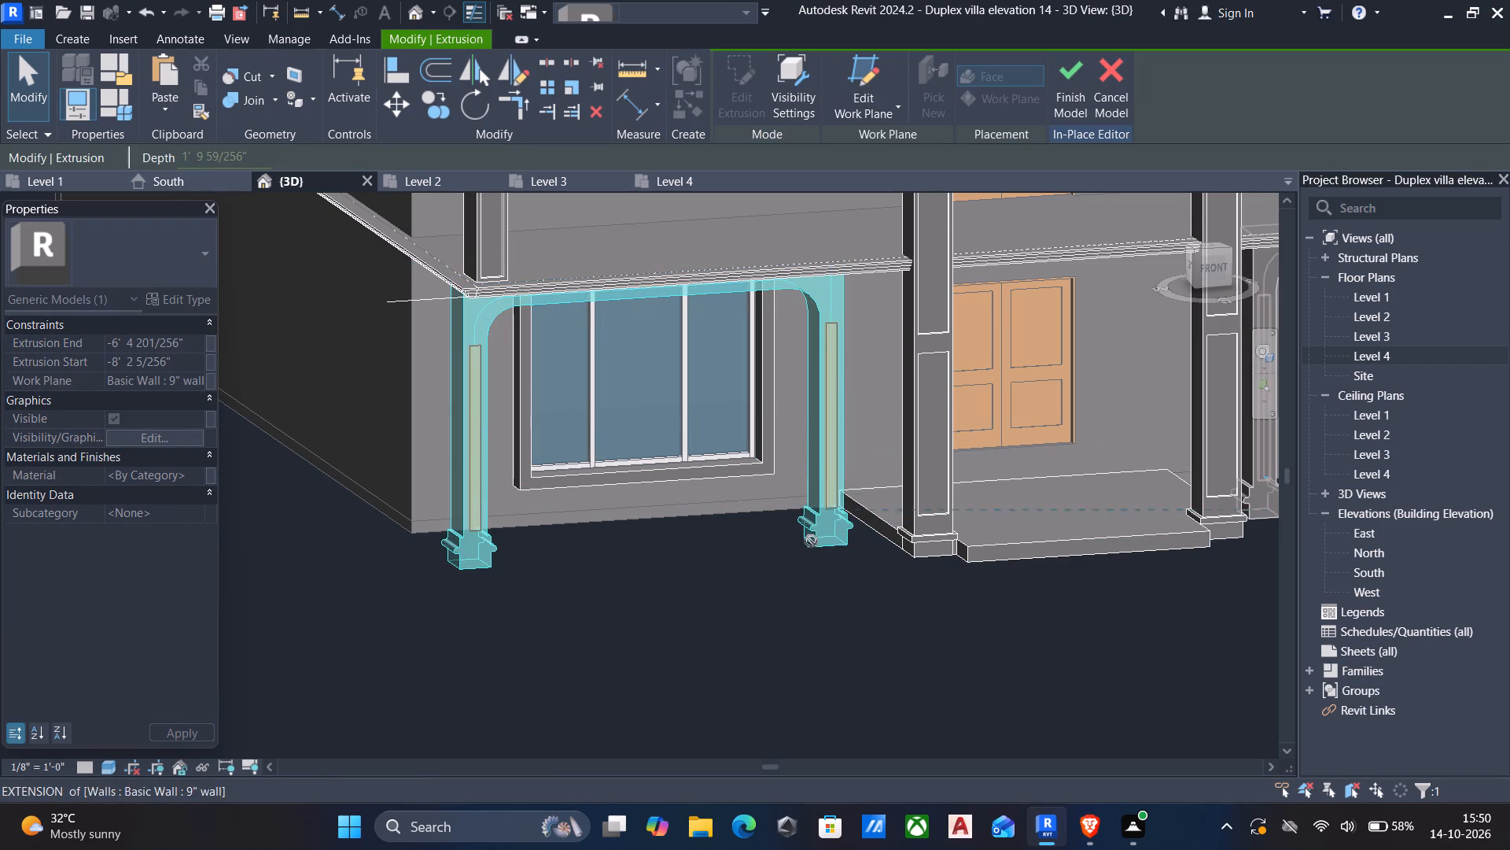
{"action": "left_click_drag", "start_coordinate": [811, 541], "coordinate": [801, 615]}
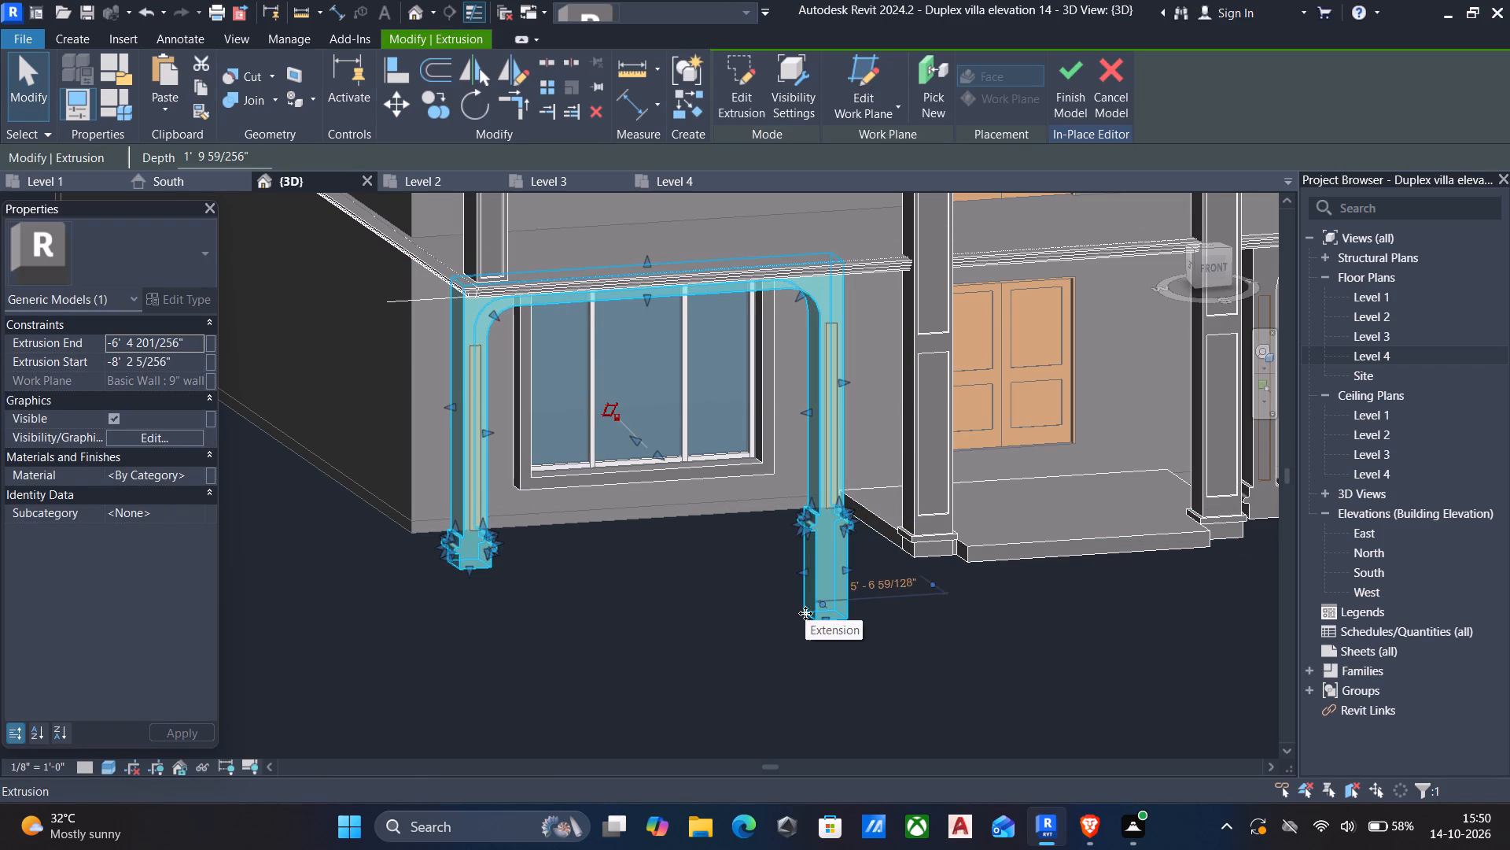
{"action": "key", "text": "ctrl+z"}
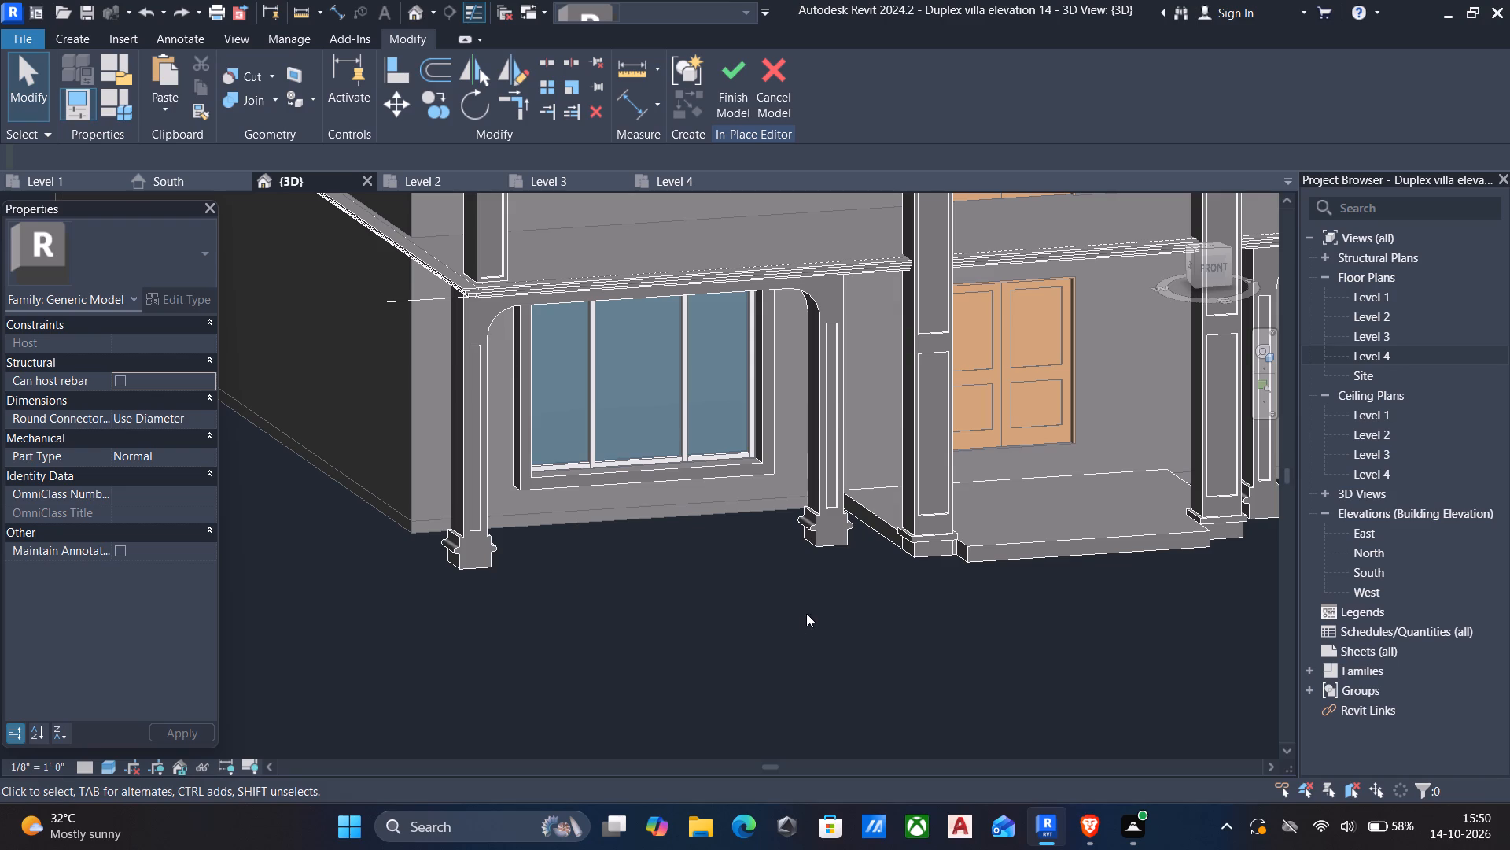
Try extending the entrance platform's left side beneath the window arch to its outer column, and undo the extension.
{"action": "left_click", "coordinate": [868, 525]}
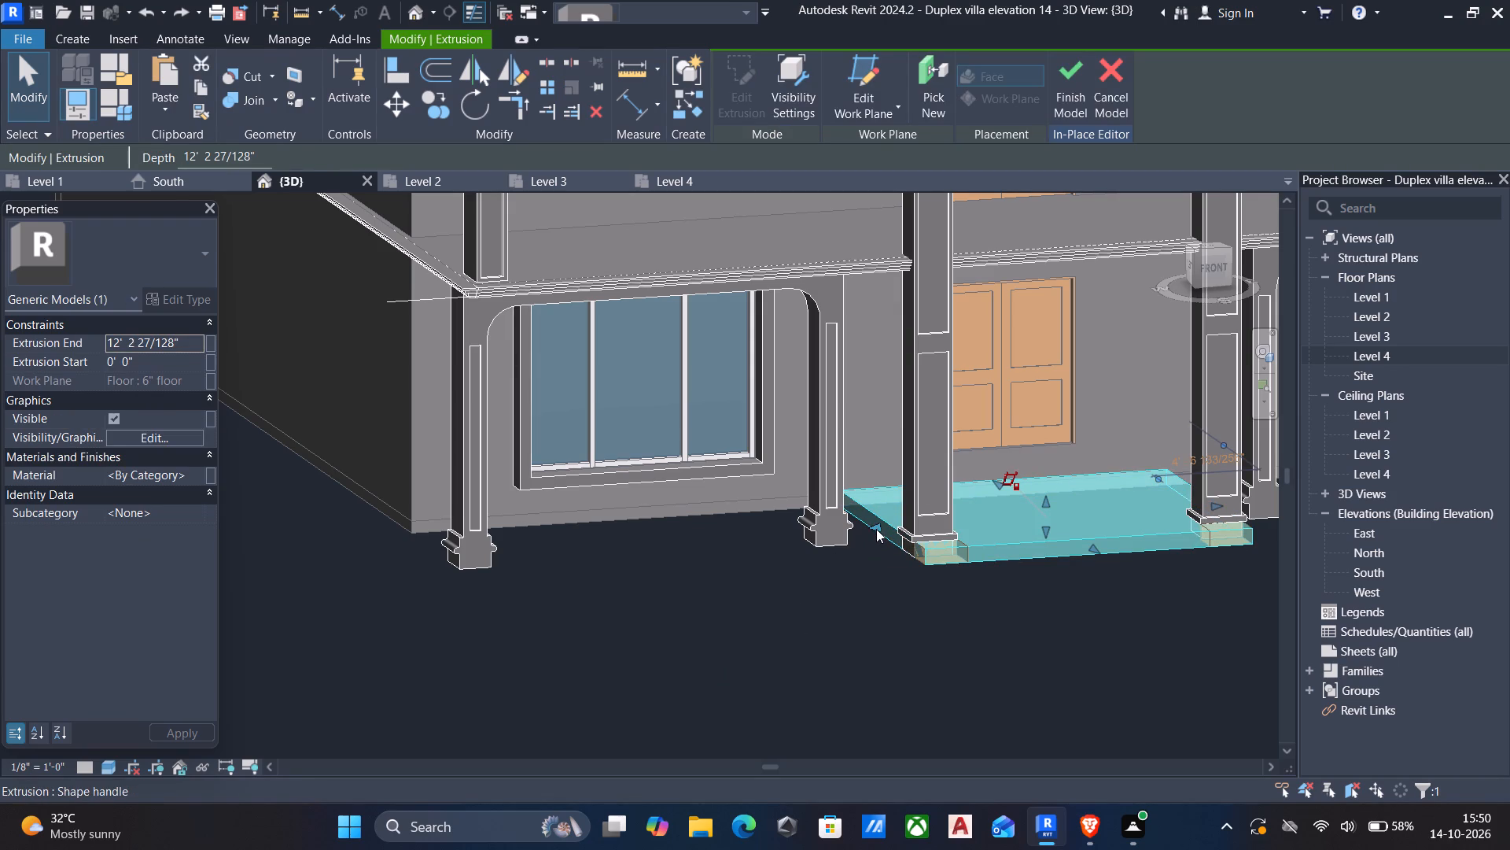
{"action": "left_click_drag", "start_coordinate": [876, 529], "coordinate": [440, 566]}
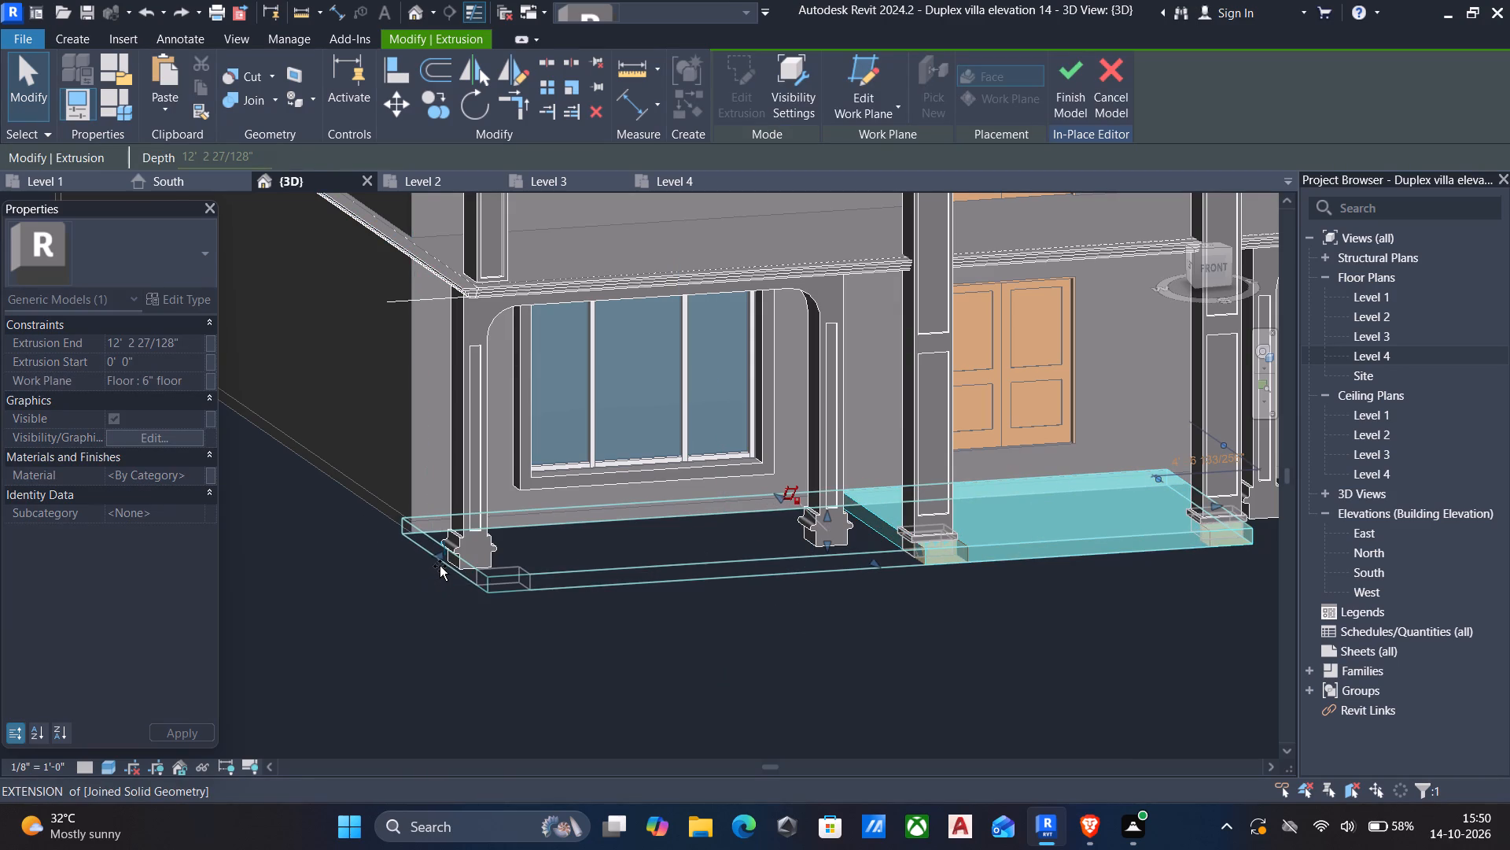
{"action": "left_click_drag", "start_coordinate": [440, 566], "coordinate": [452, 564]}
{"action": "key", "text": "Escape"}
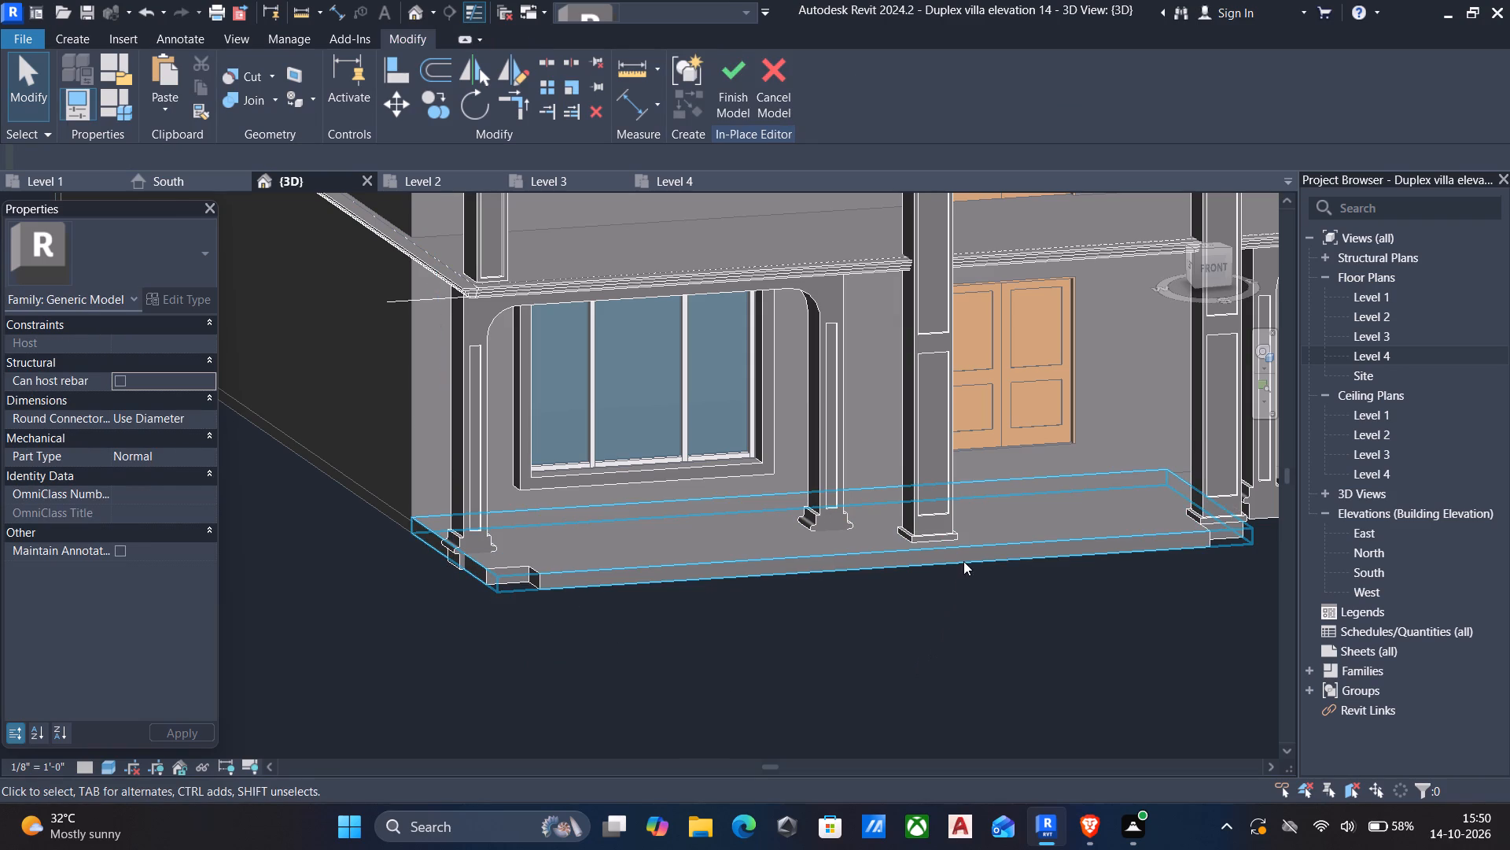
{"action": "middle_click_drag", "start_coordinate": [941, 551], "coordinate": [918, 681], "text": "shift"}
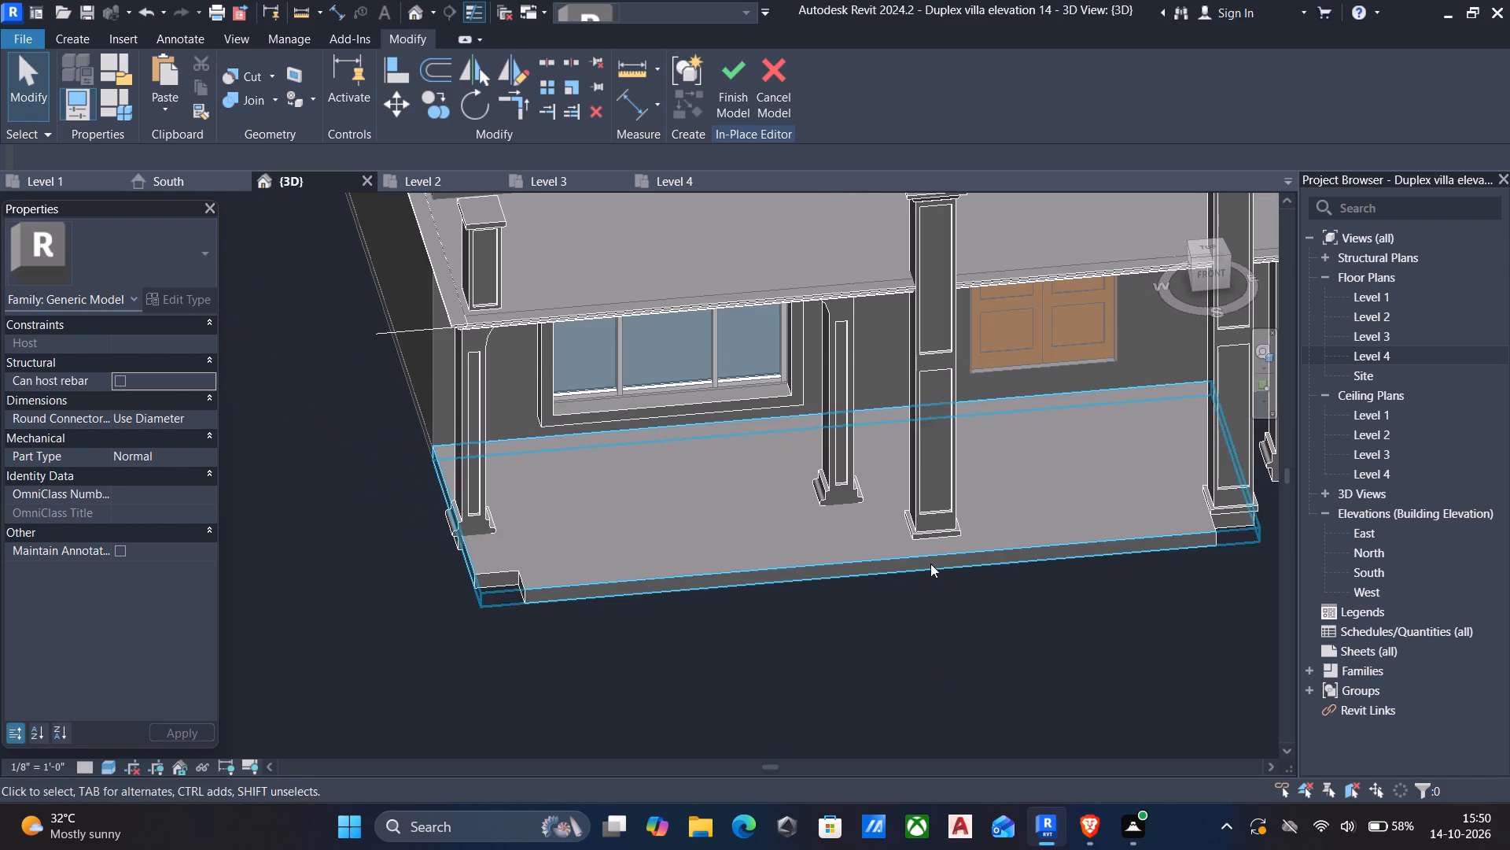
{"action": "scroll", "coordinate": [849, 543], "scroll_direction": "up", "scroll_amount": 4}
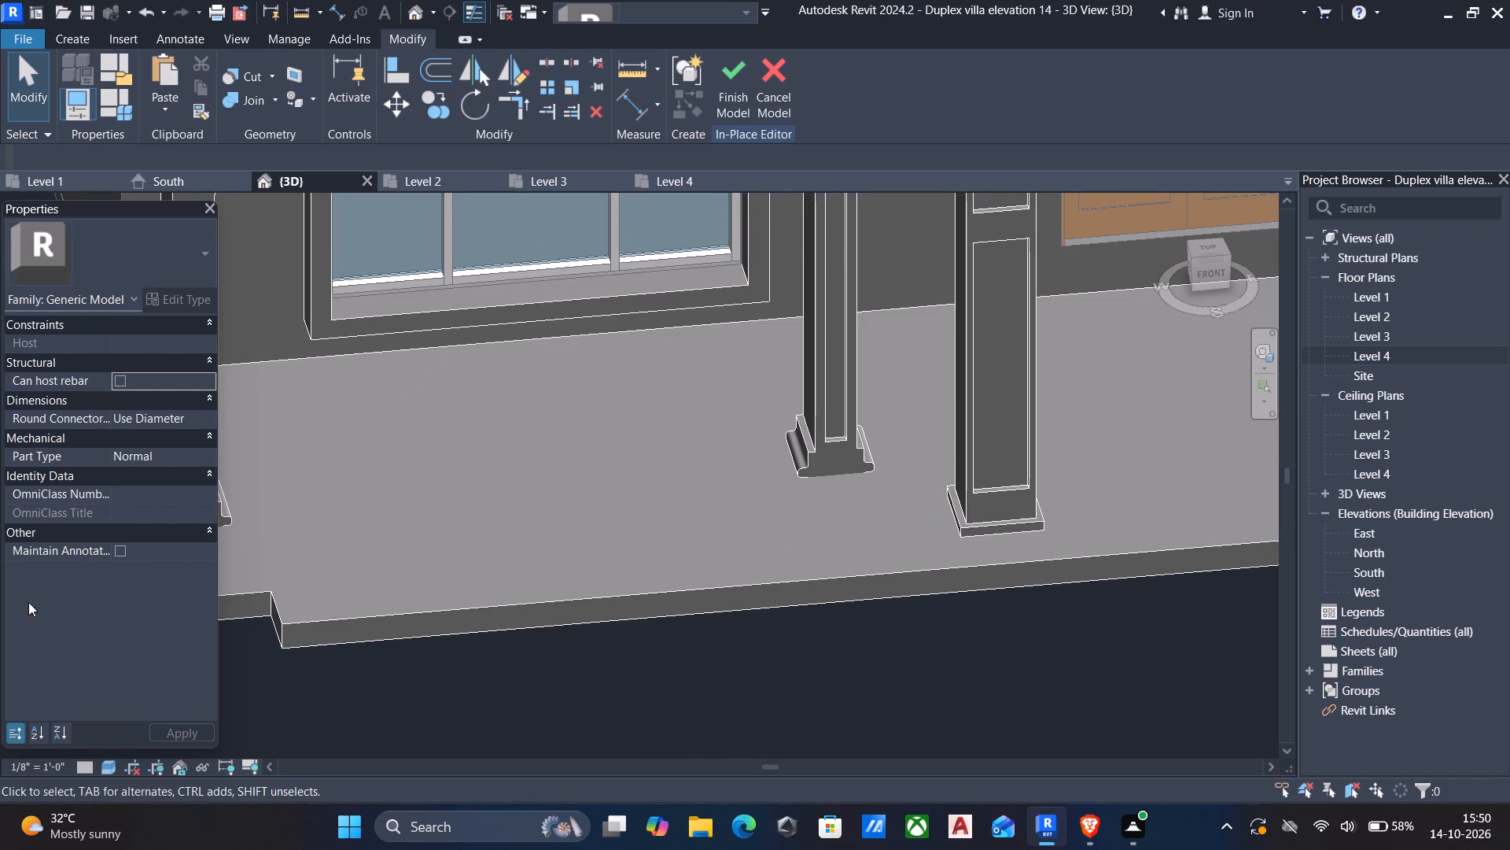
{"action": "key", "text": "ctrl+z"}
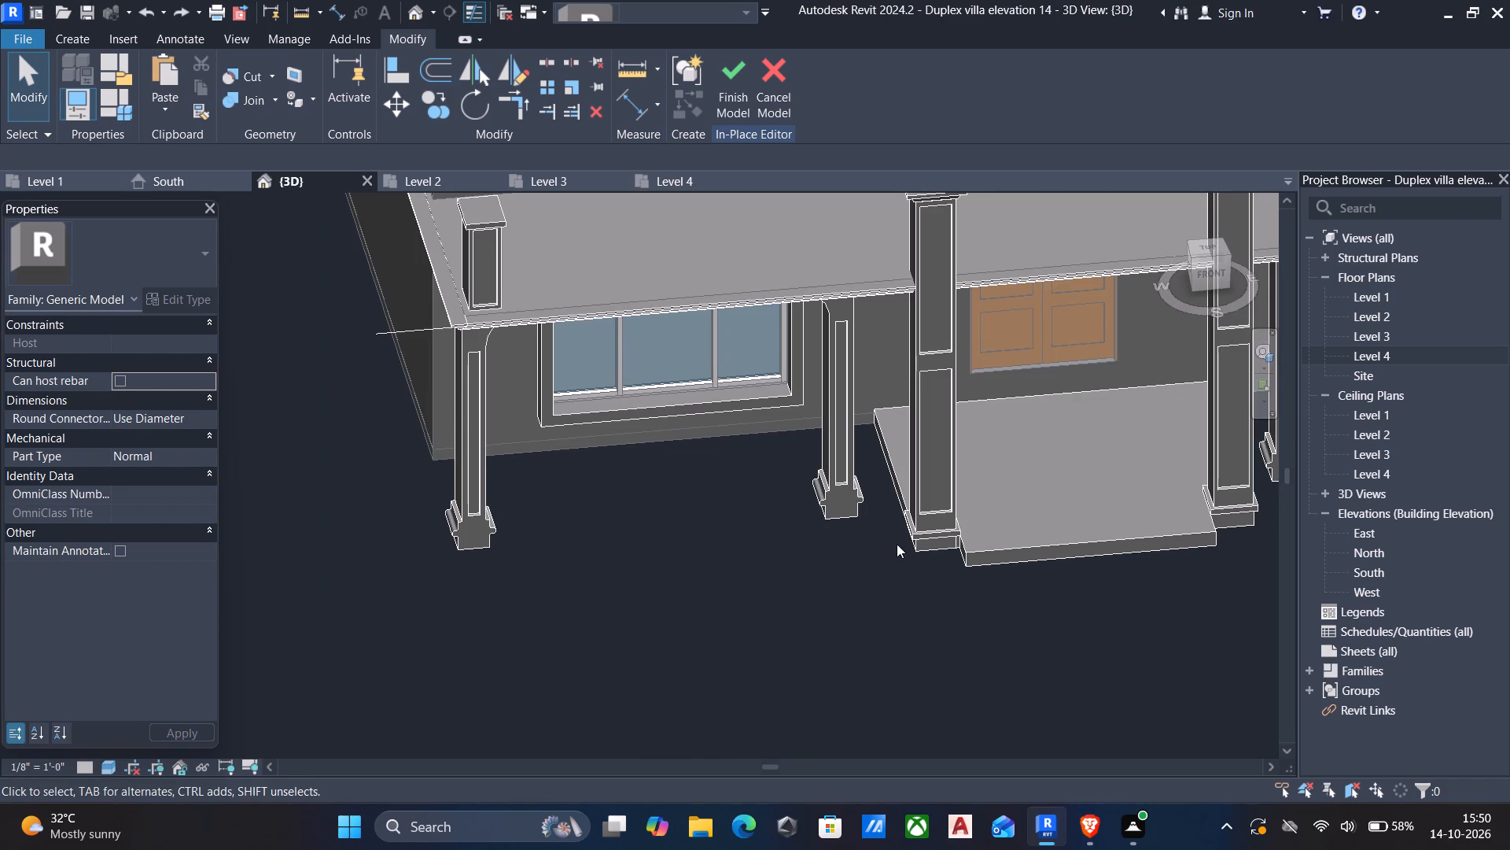
Align the entrance platform's front face with the front face of the left entrance column's base.
{"action": "middle_click_drag", "start_coordinate": [859, 595], "coordinate": [663, 437]}
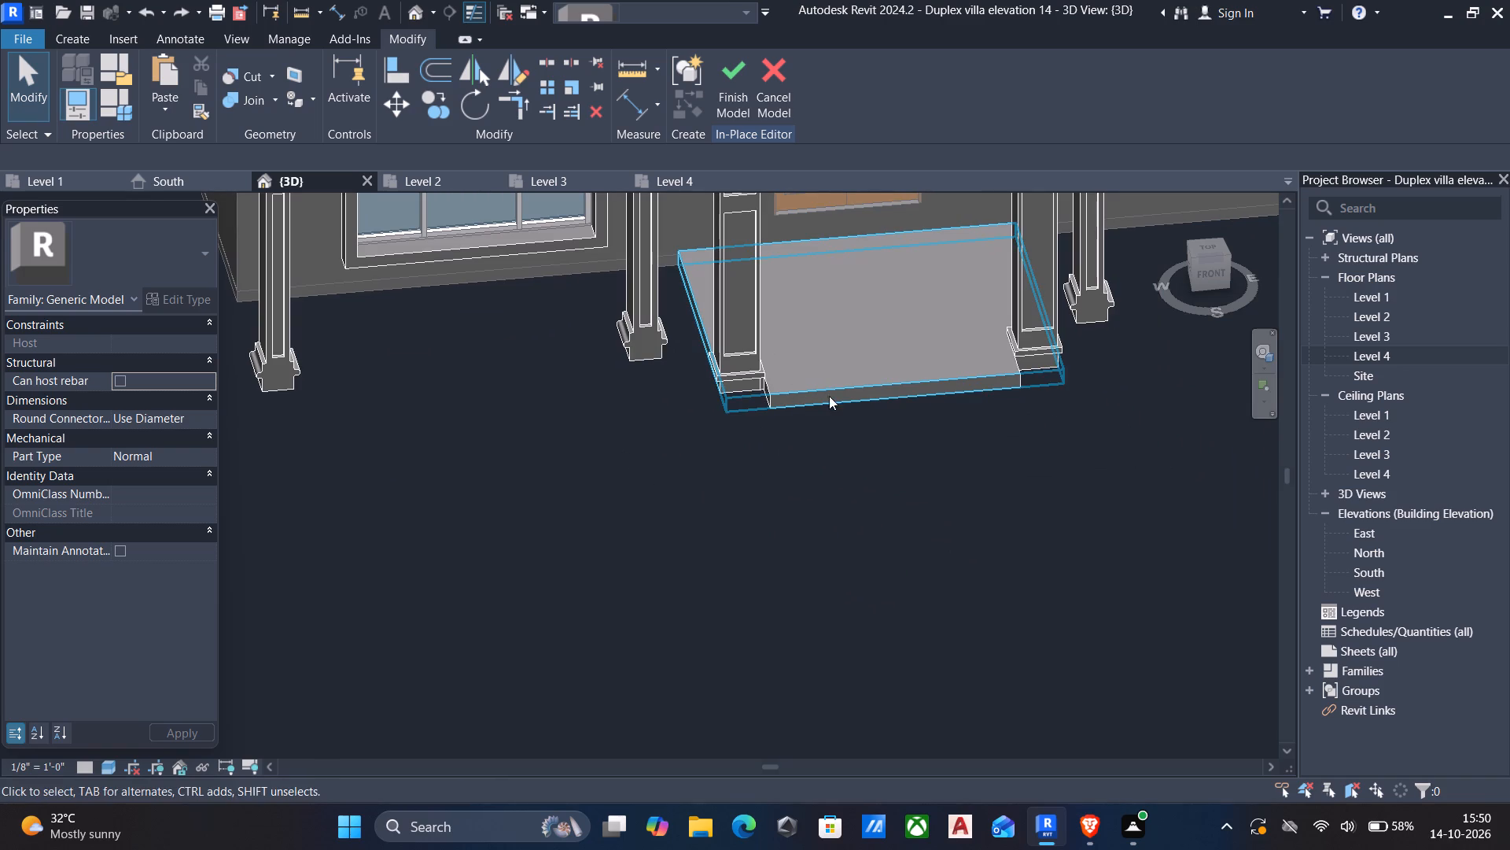
{"action": "middle_click_drag", "start_coordinate": [794, 408], "coordinate": [849, 375], "text": "shift"}
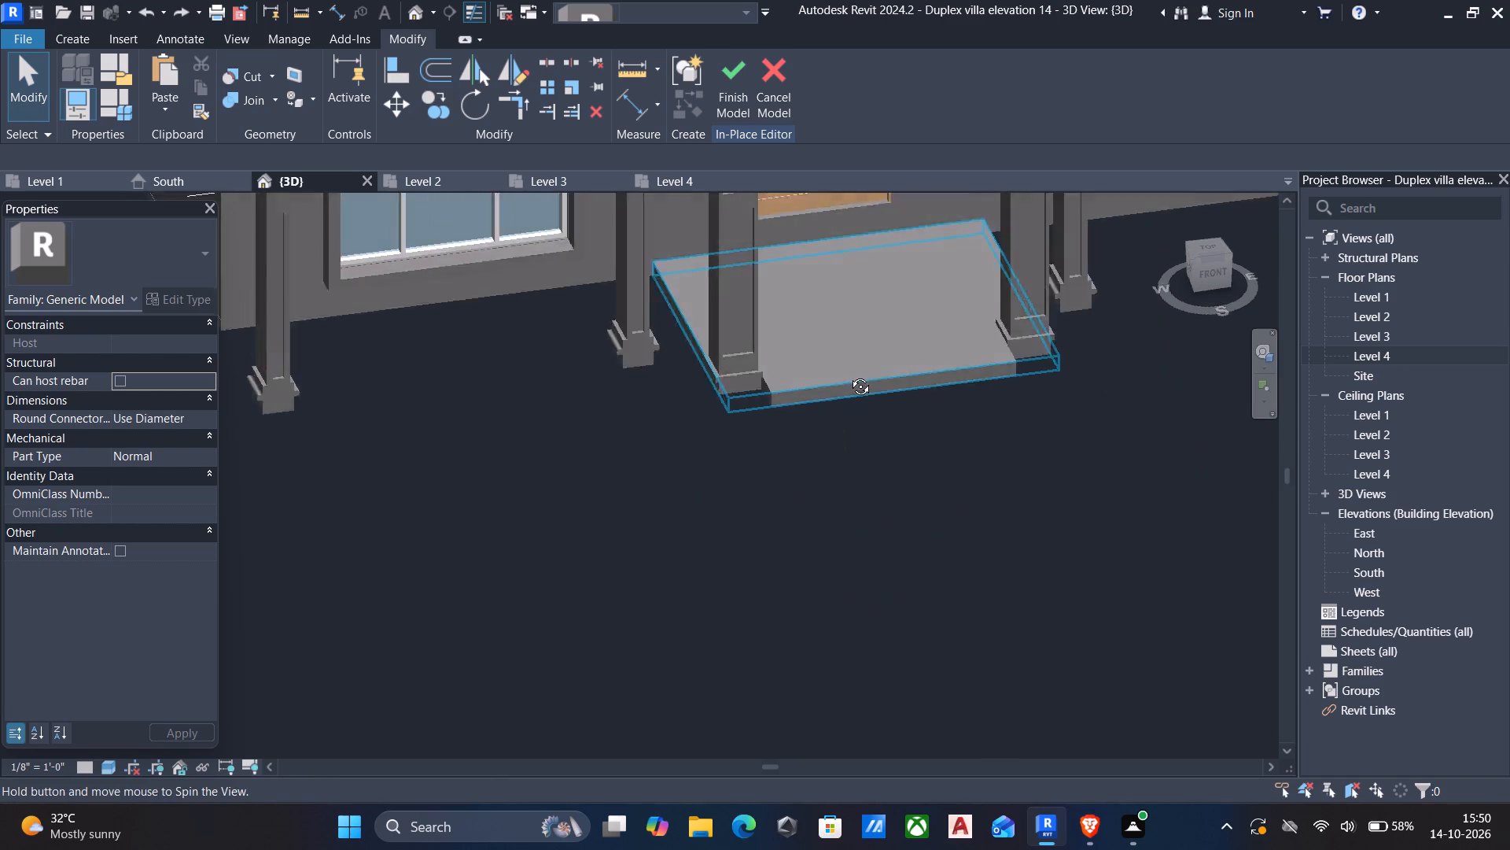
{"action": "middle_click_drag", "start_coordinate": [849, 375], "coordinate": [1055, 239], "text": "shift"}
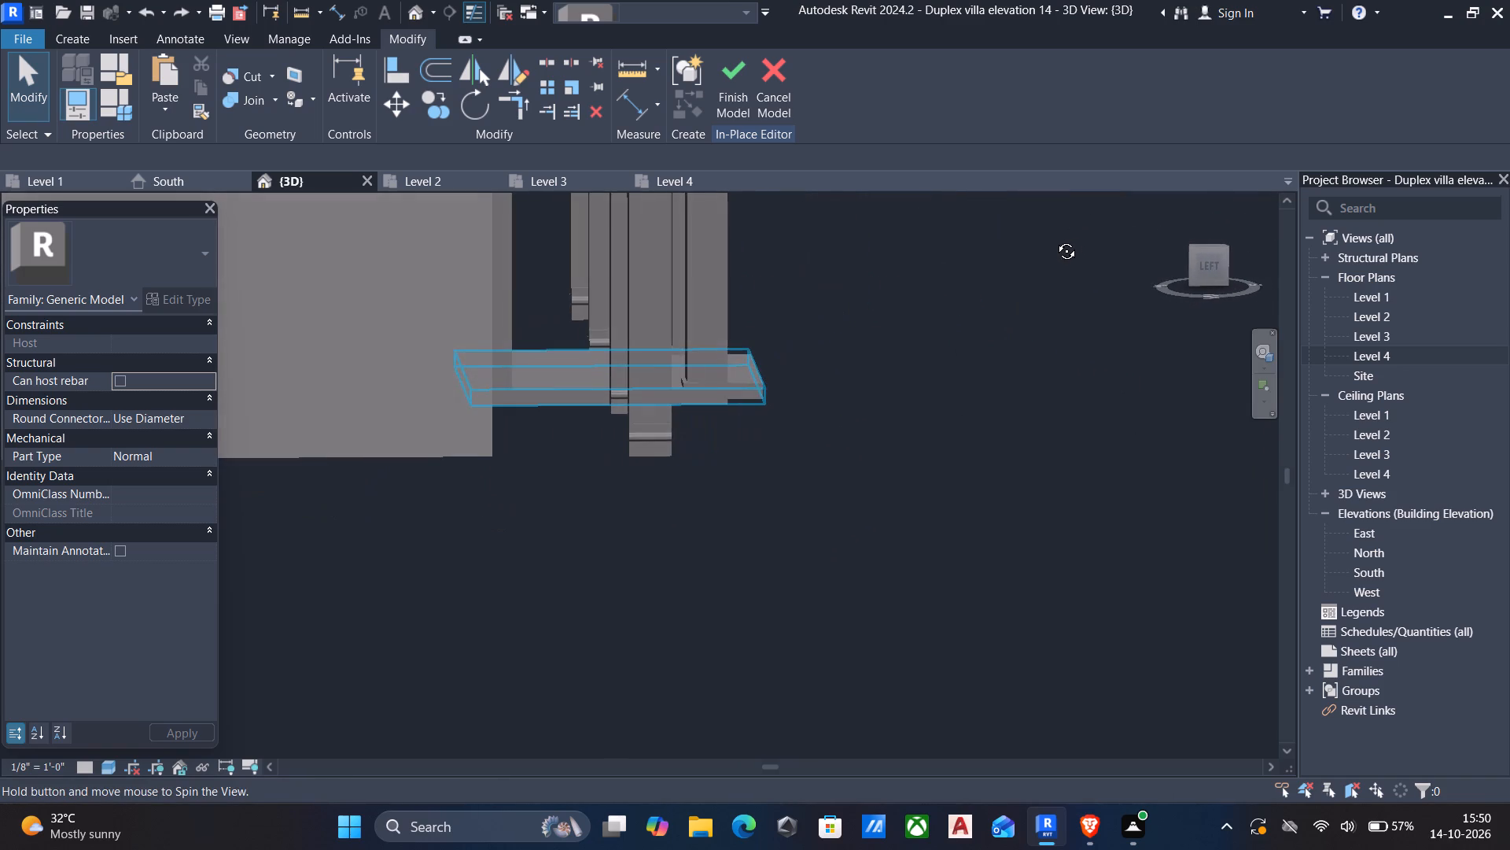
{"action": "middle_click_drag", "start_coordinate": [1055, 239], "coordinate": [1033, 246], "text": "shift"}
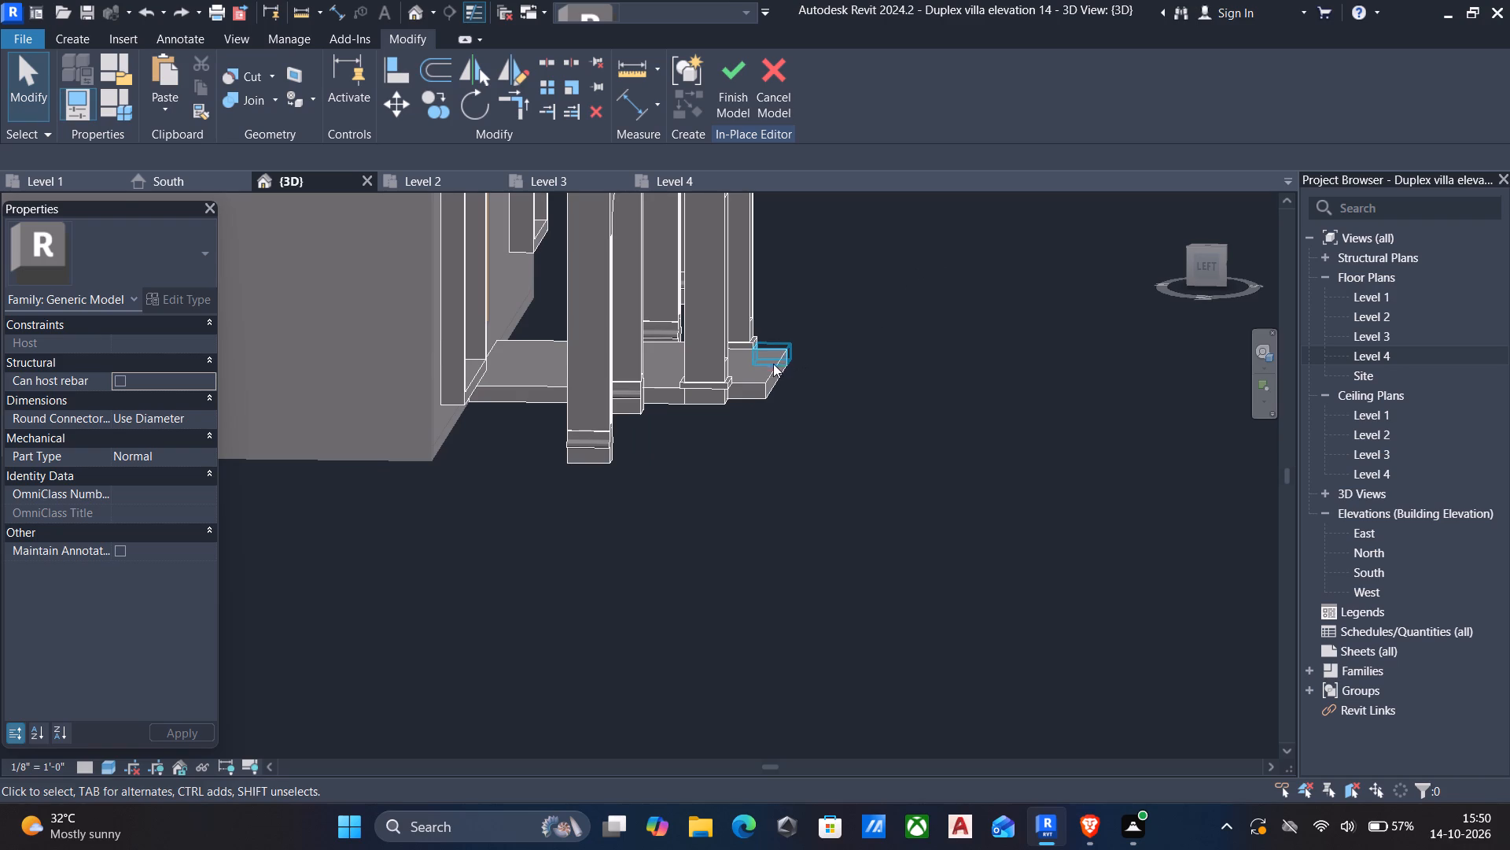
{"action": "left_click", "coordinate": [773, 364]}
{"action": "scroll", "coordinate": [744, 405], "scroll_direction": "up", "scroll_amount": 4}
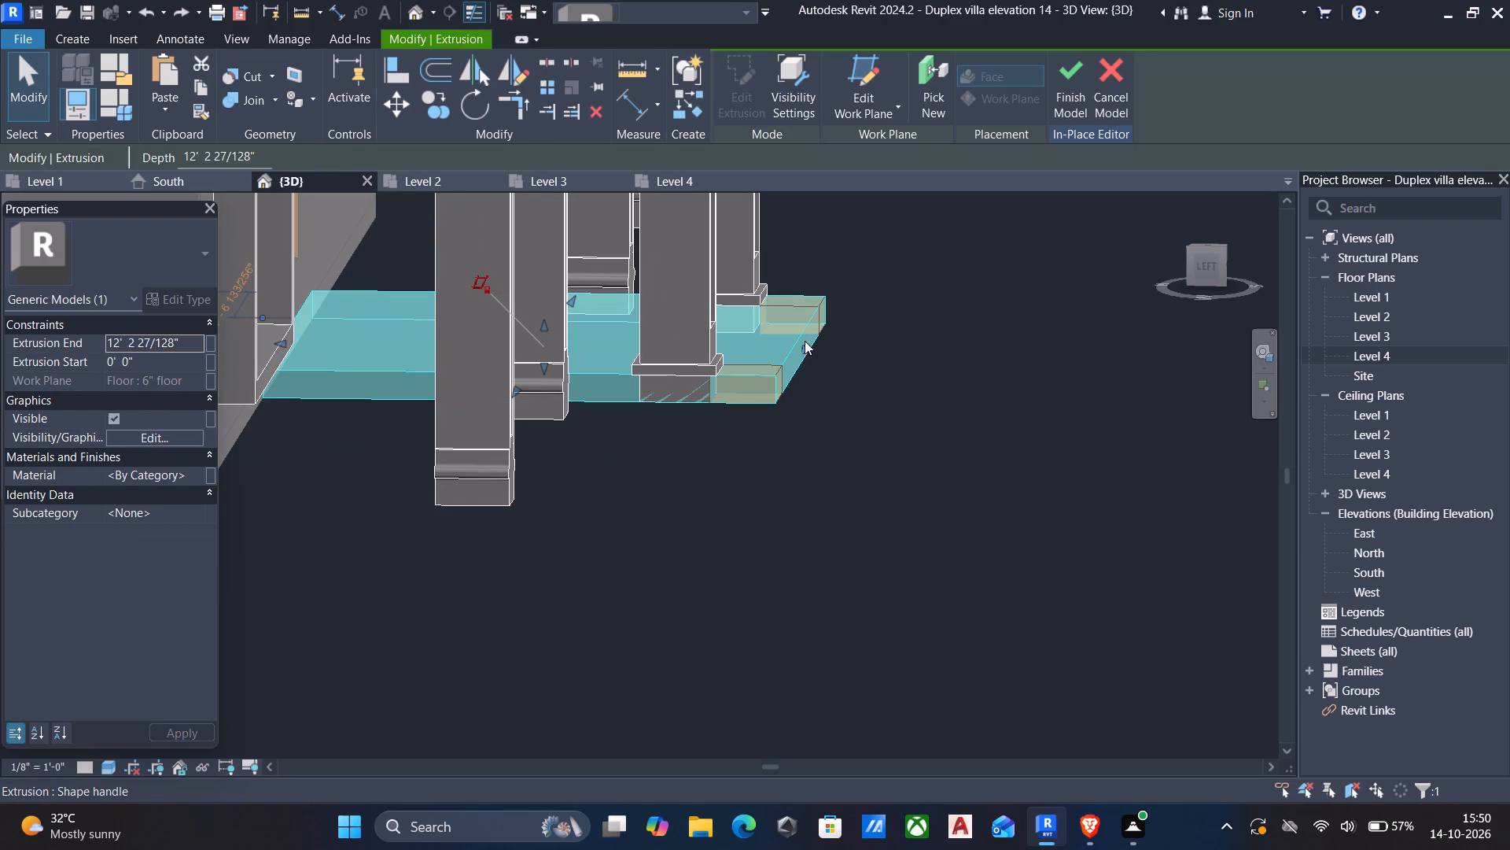
{"action": "key", "text": "Escape"}
{"action": "type", "text": "al"}
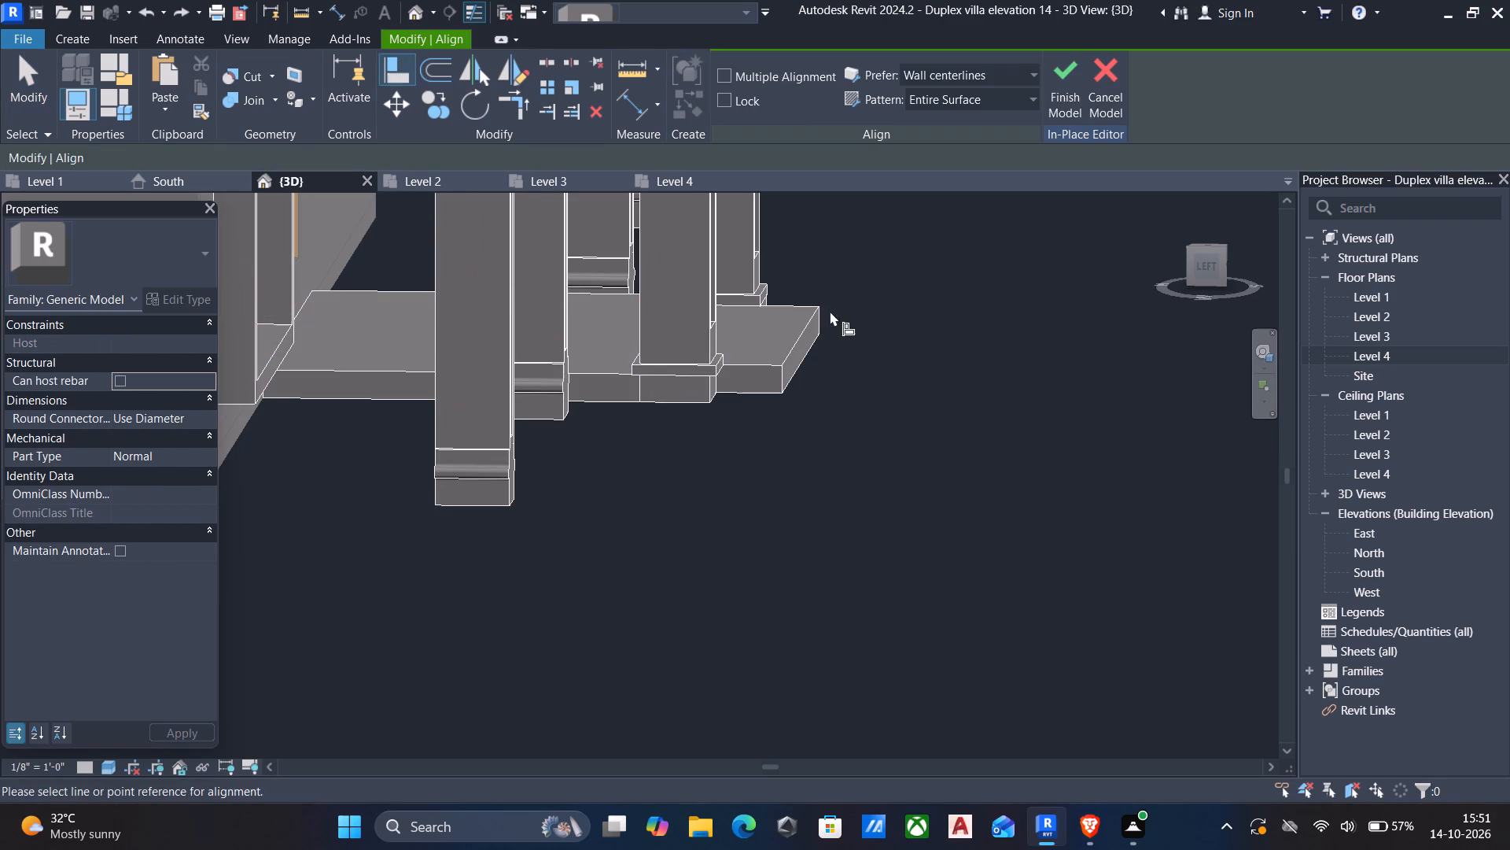
{"action": "left_click", "coordinate": [716, 384]}
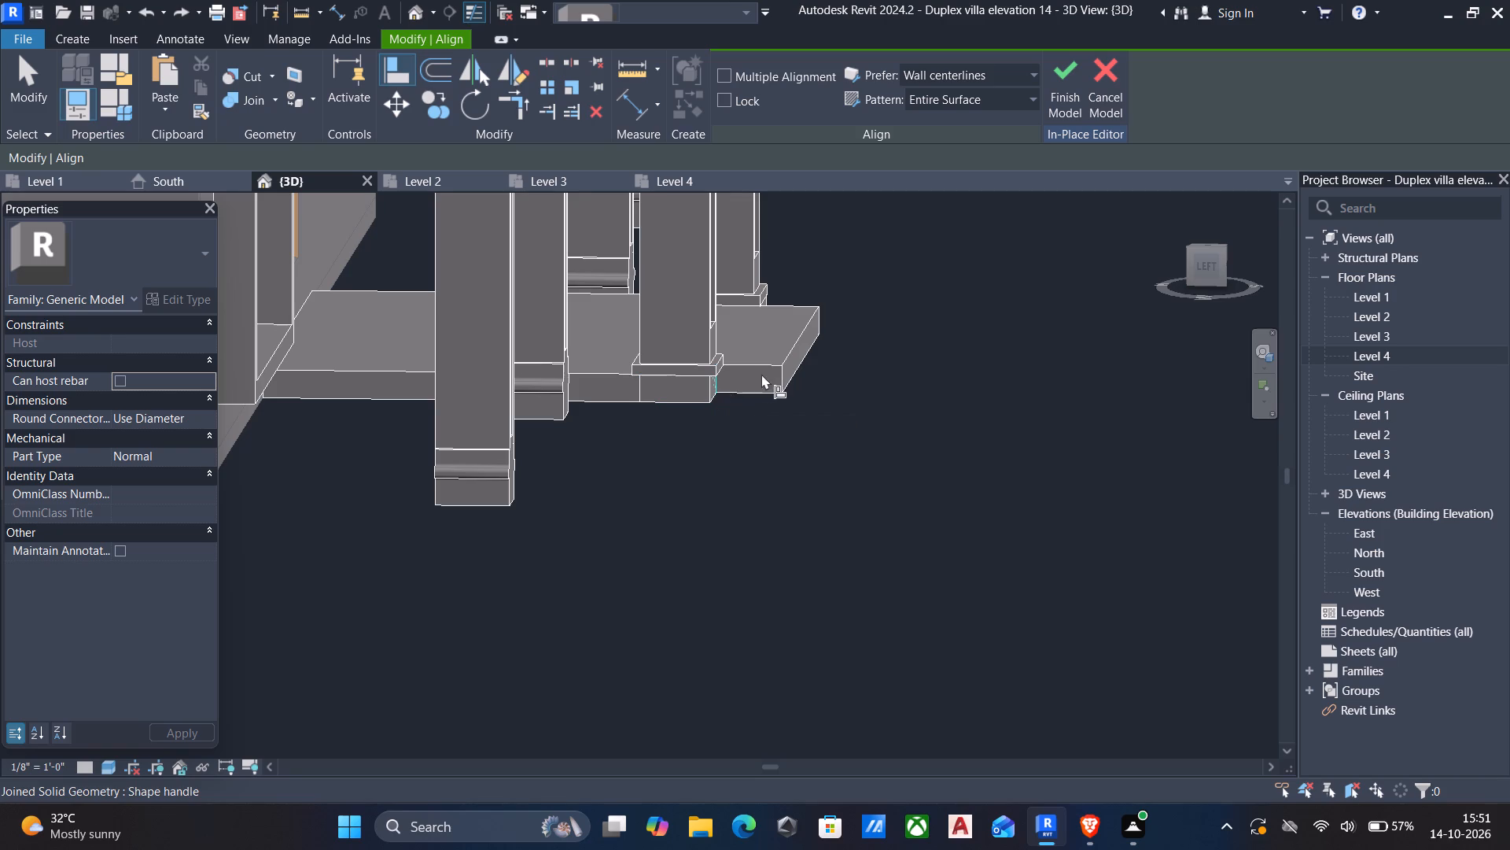
{"action": "left_click", "coordinate": [785, 359]}
{"action": "key", "text": "Escape"}
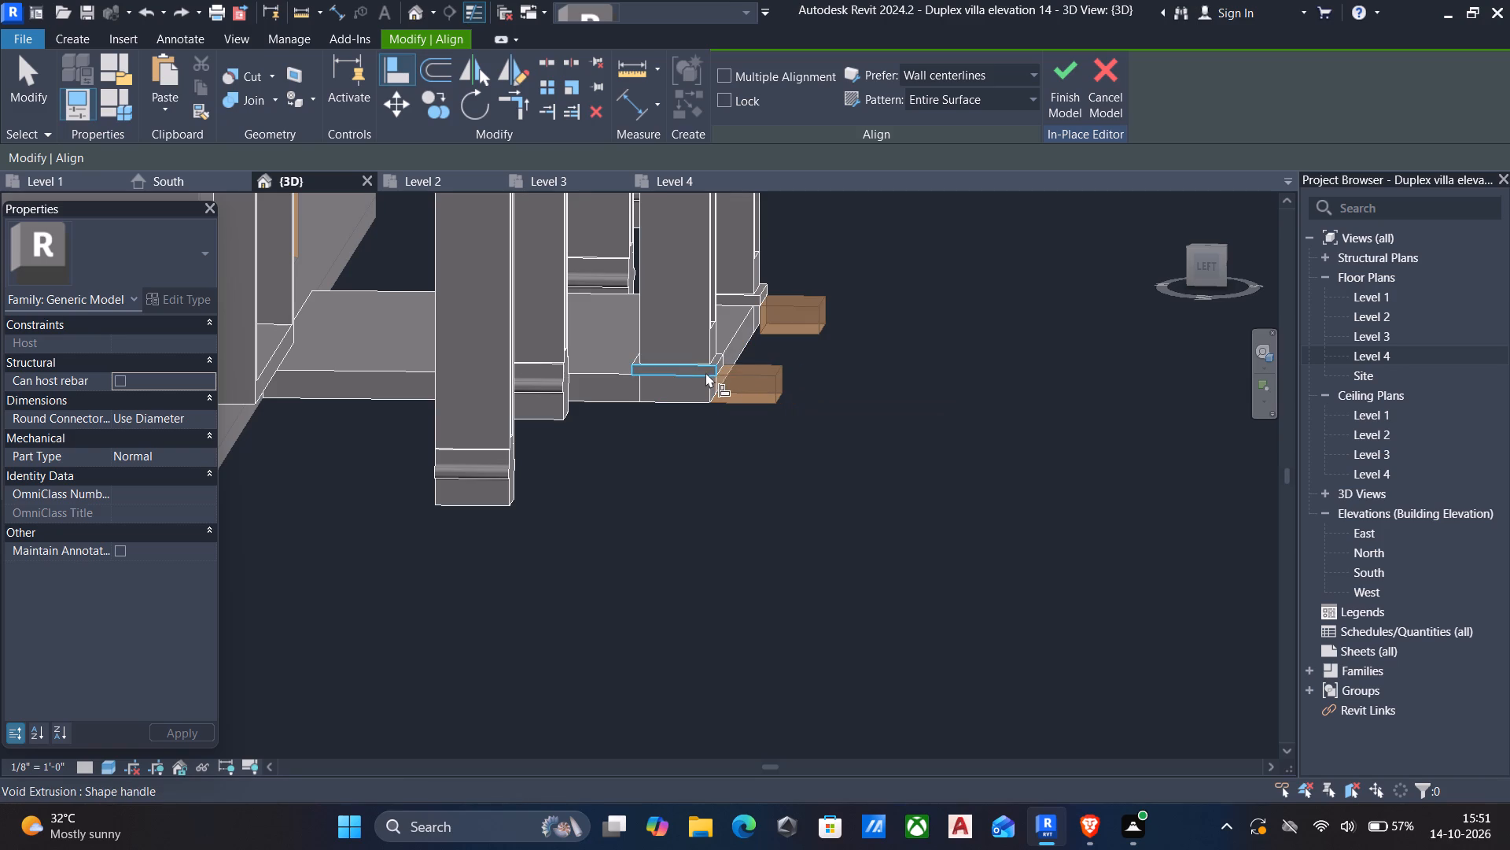
{"action": "key", "text": "Escape"}
Delete the two void extrusions in front of the right and left entrance columns.
{"action": "left_click", "coordinate": [761, 384]}
{"action": "left_click", "coordinate": [804, 310]}
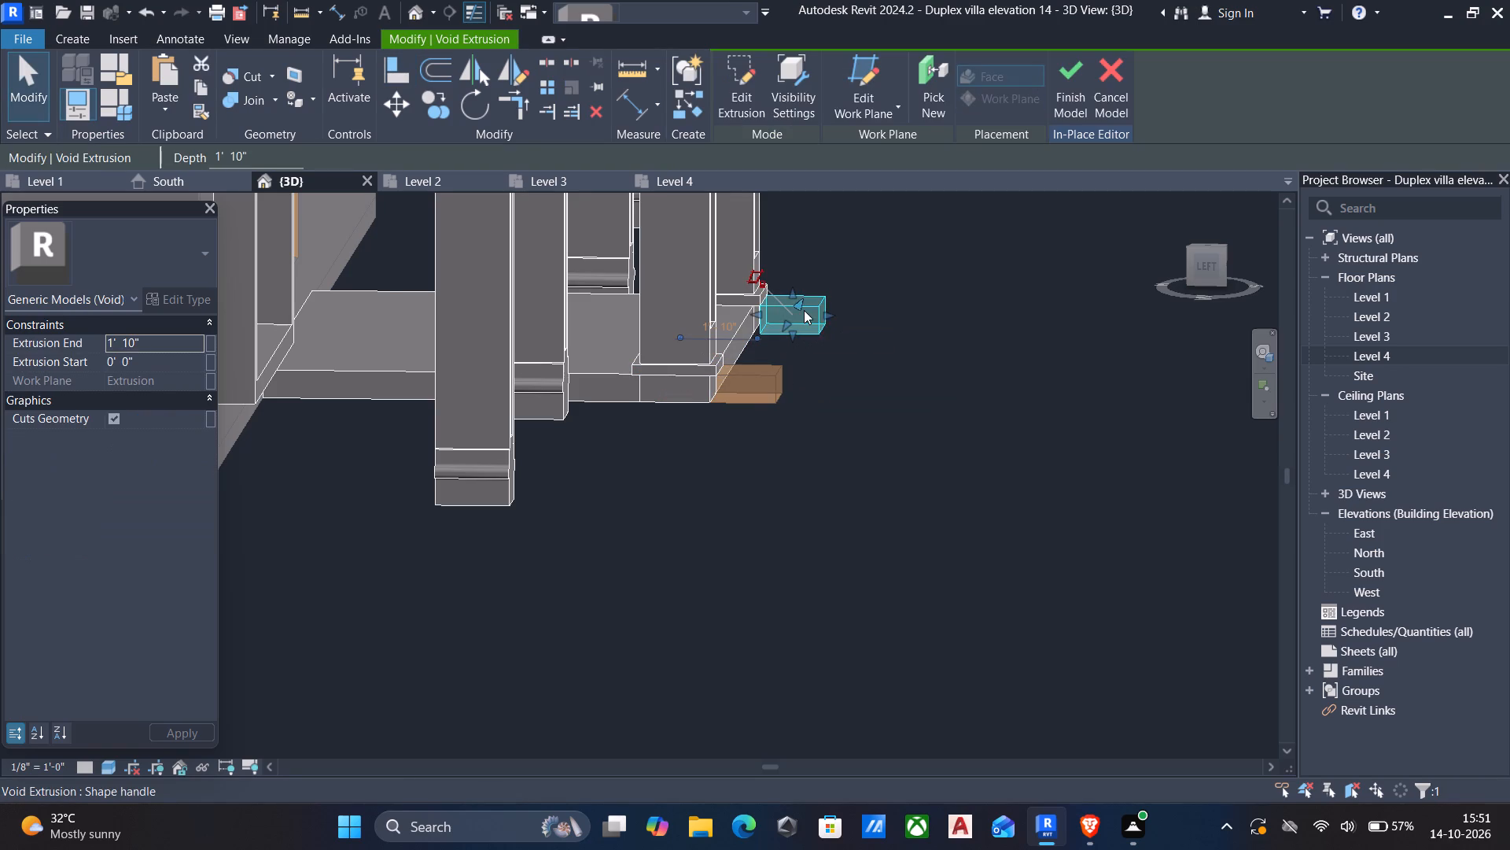
{"action": "key", "text": "Delete"}
{"action": "left_click", "coordinate": [772, 378]}
{"action": "key", "text": "Delete"}
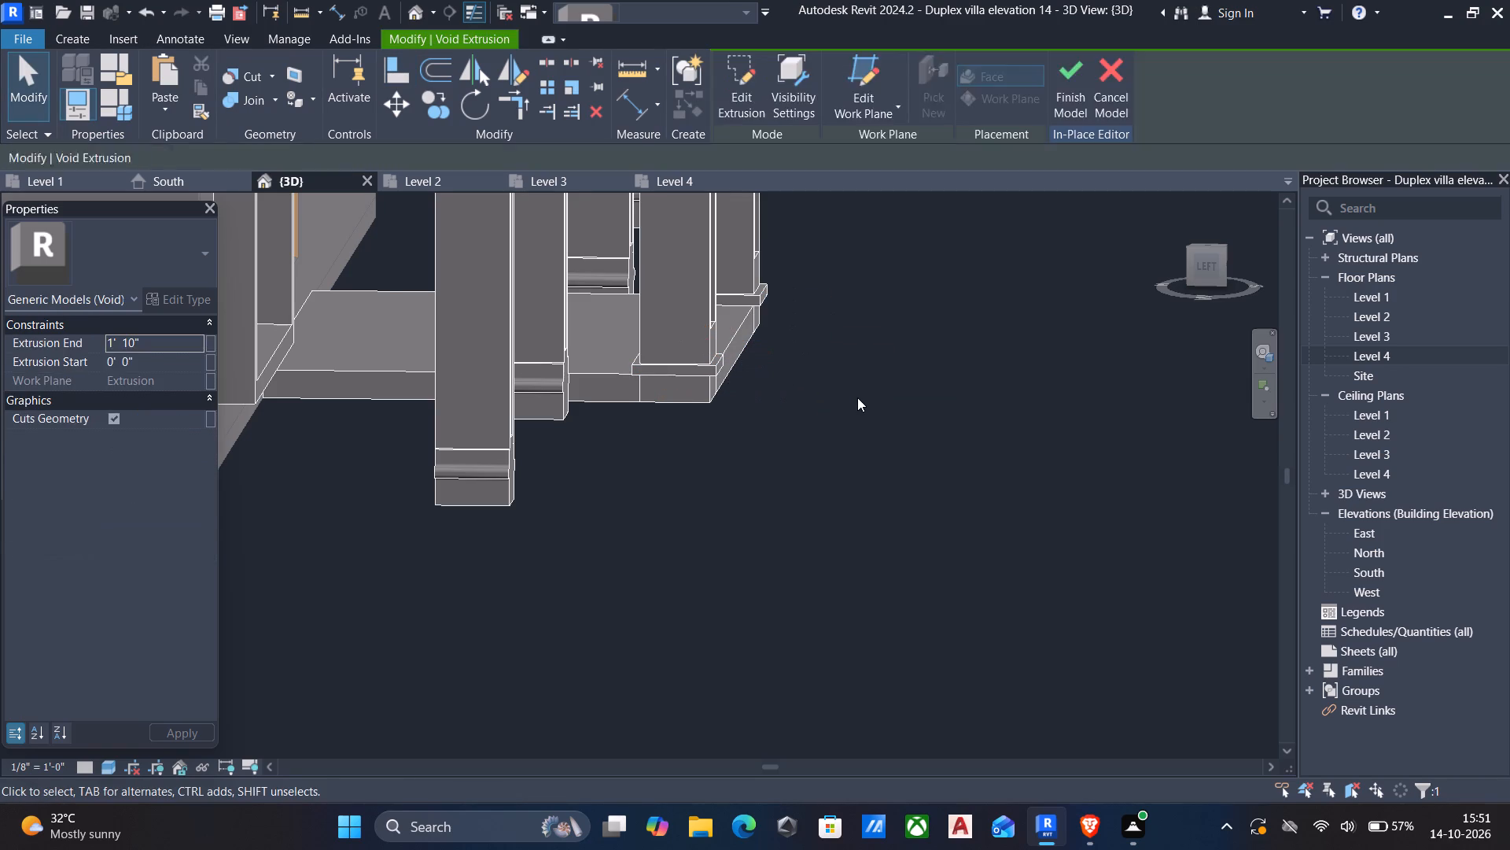
Start a solid extrusion sketched on the outer side face of the left entrance column's base.
{"action": "middle_click_drag", "start_coordinate": [856, 399], "coordinate": [524, 433]}
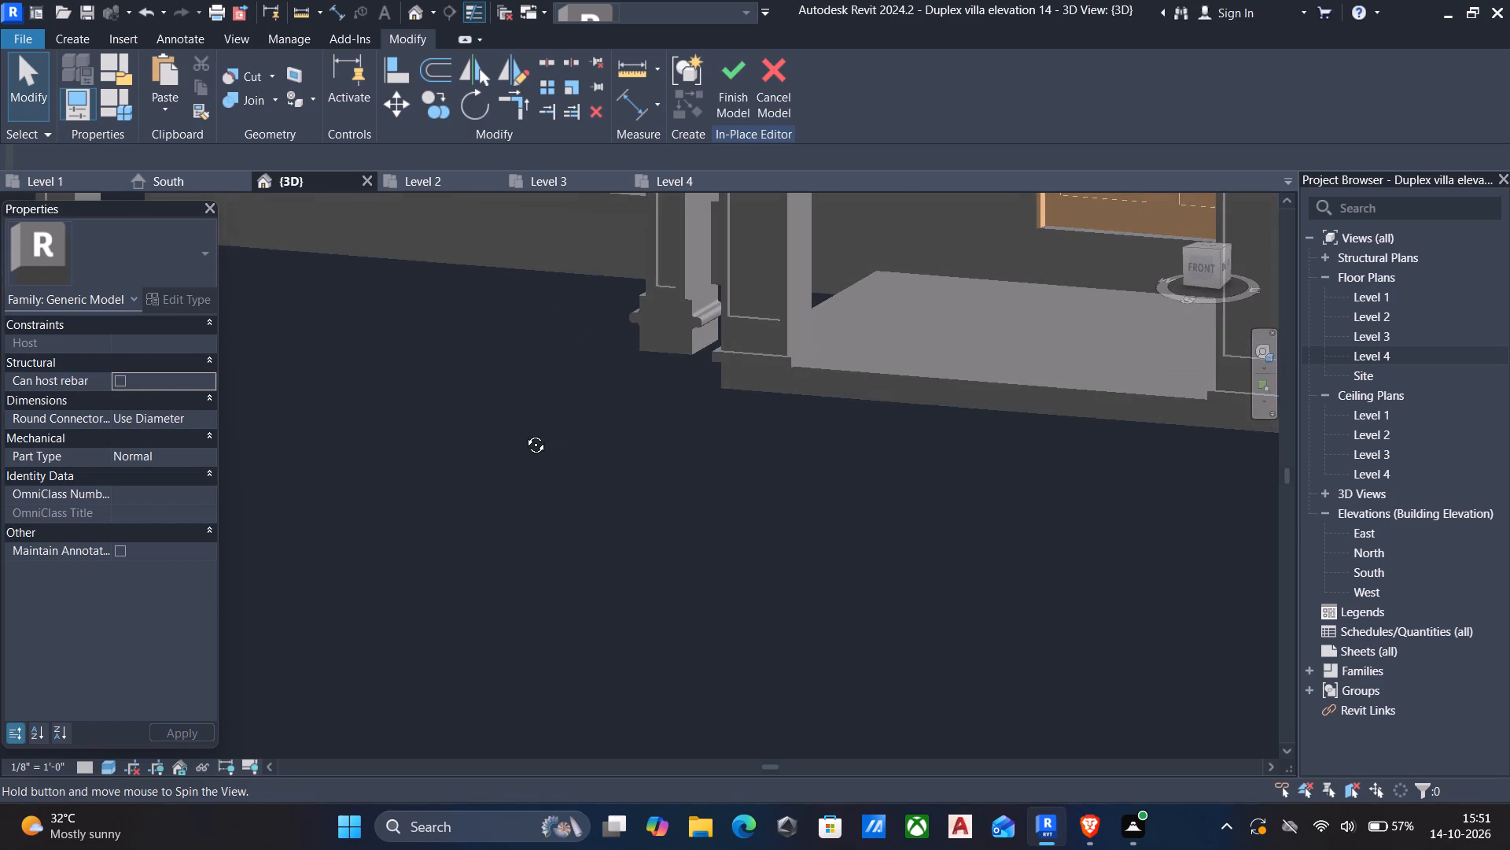
{"action": "middle_click_drag", "start_coordinate": [524, 433], "coordinate": [798, 407]}
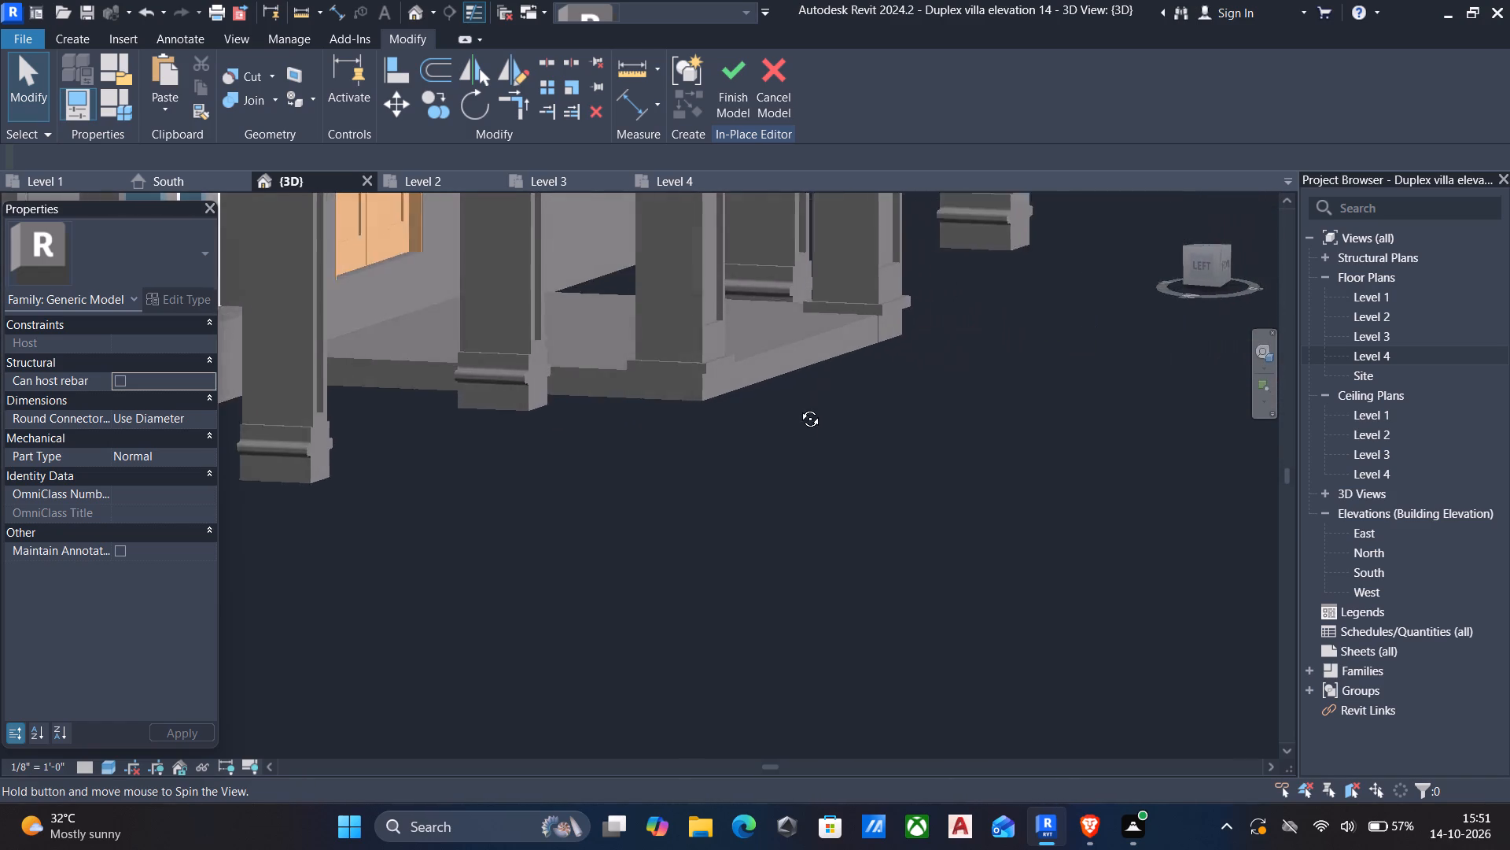
{"action": "middle_click_drag", "start_coordinate": [798, 407], "coordinate": [776, 432]}
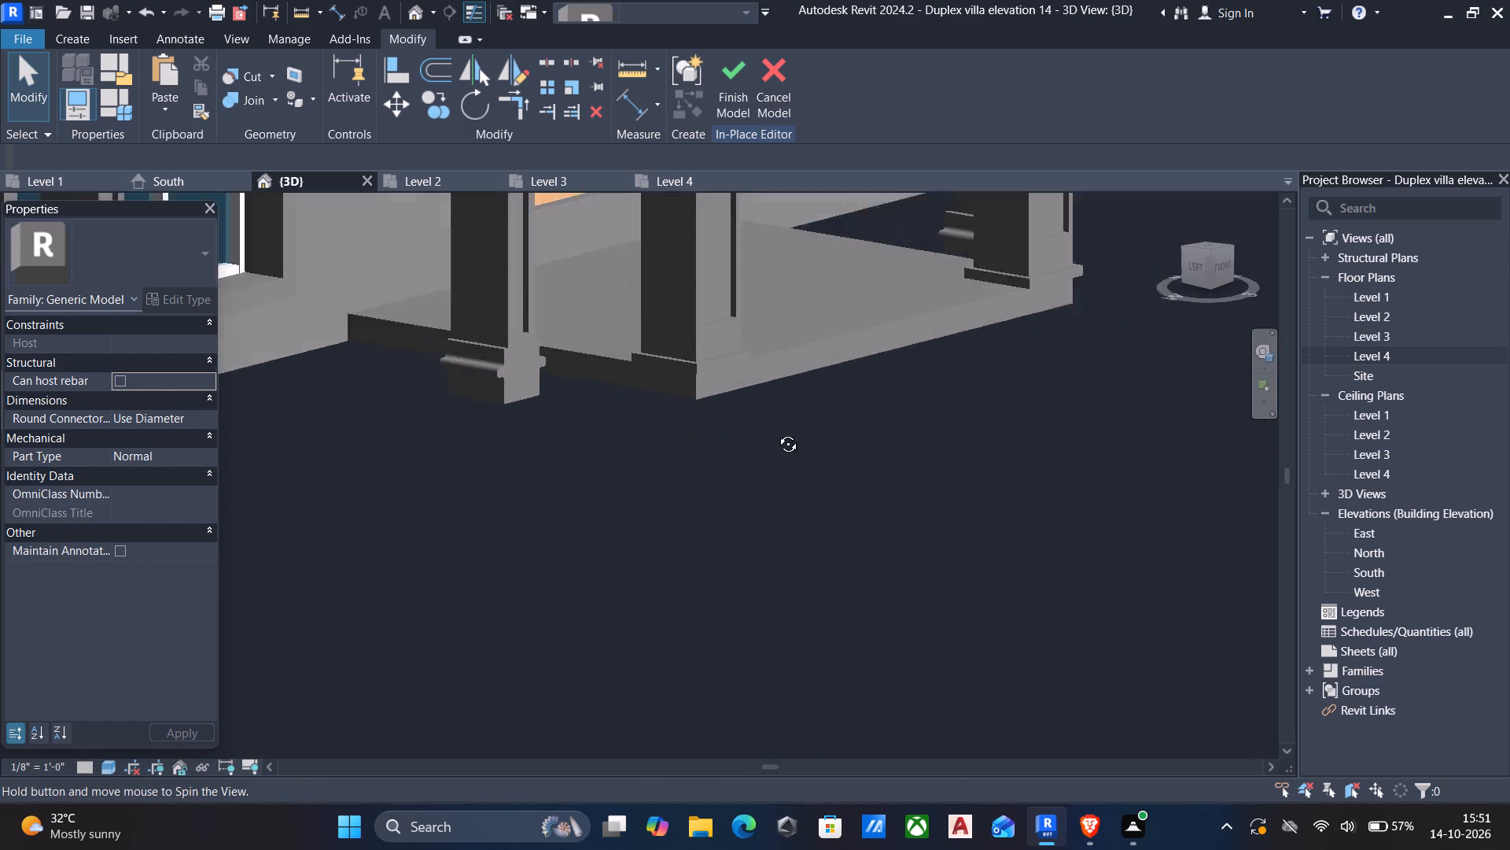
{"action": "middle_click_drag", "start_coordinate": [776, 432], "coordinate": [779, 432]}
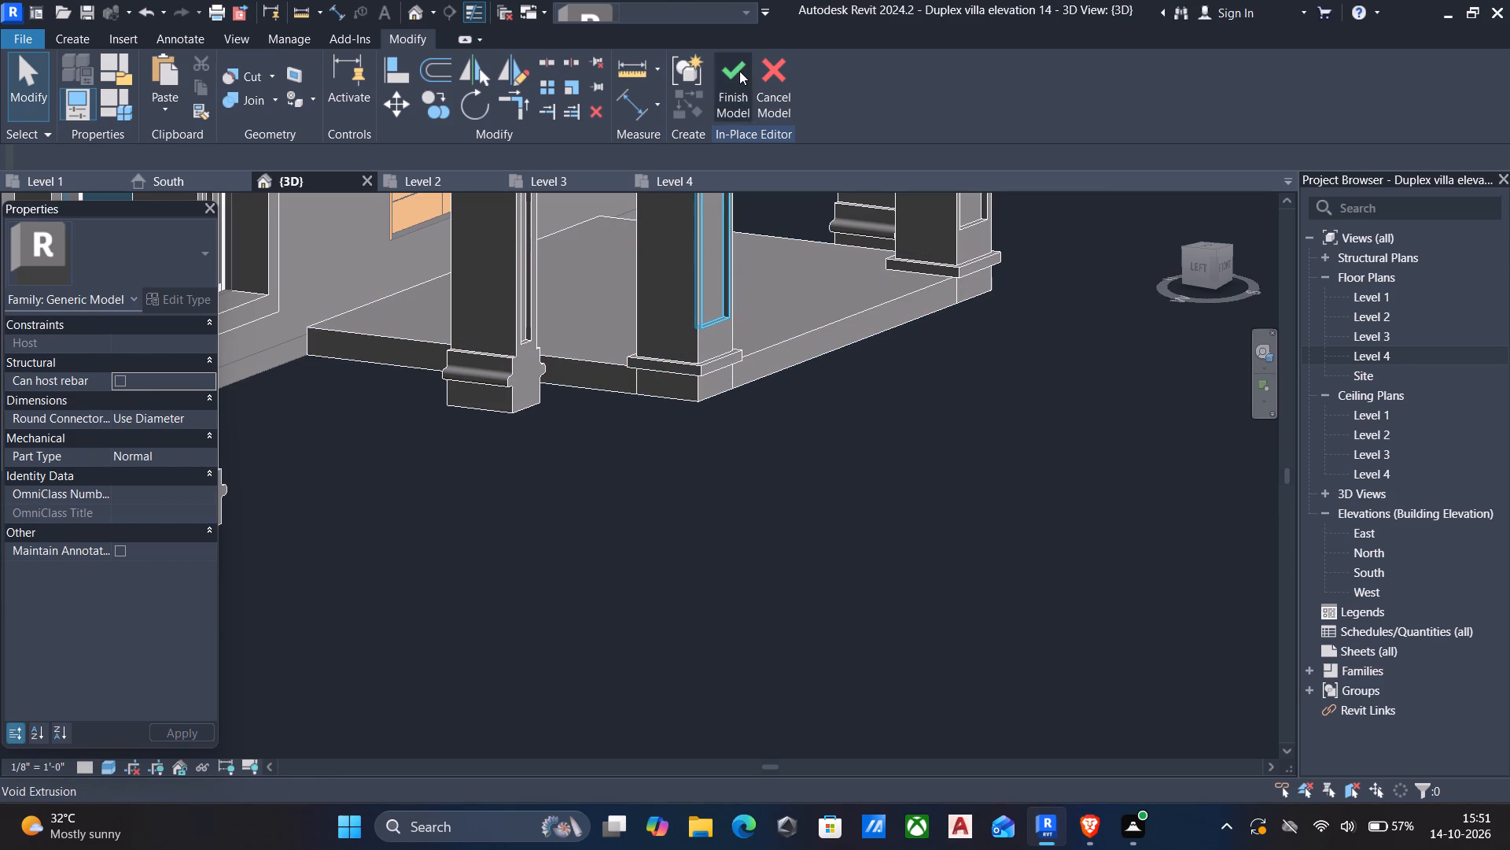
{"action": "left_click", "coordinate": [83, 39]}
{"action": "left_click", "coordinate": [162, 65]}
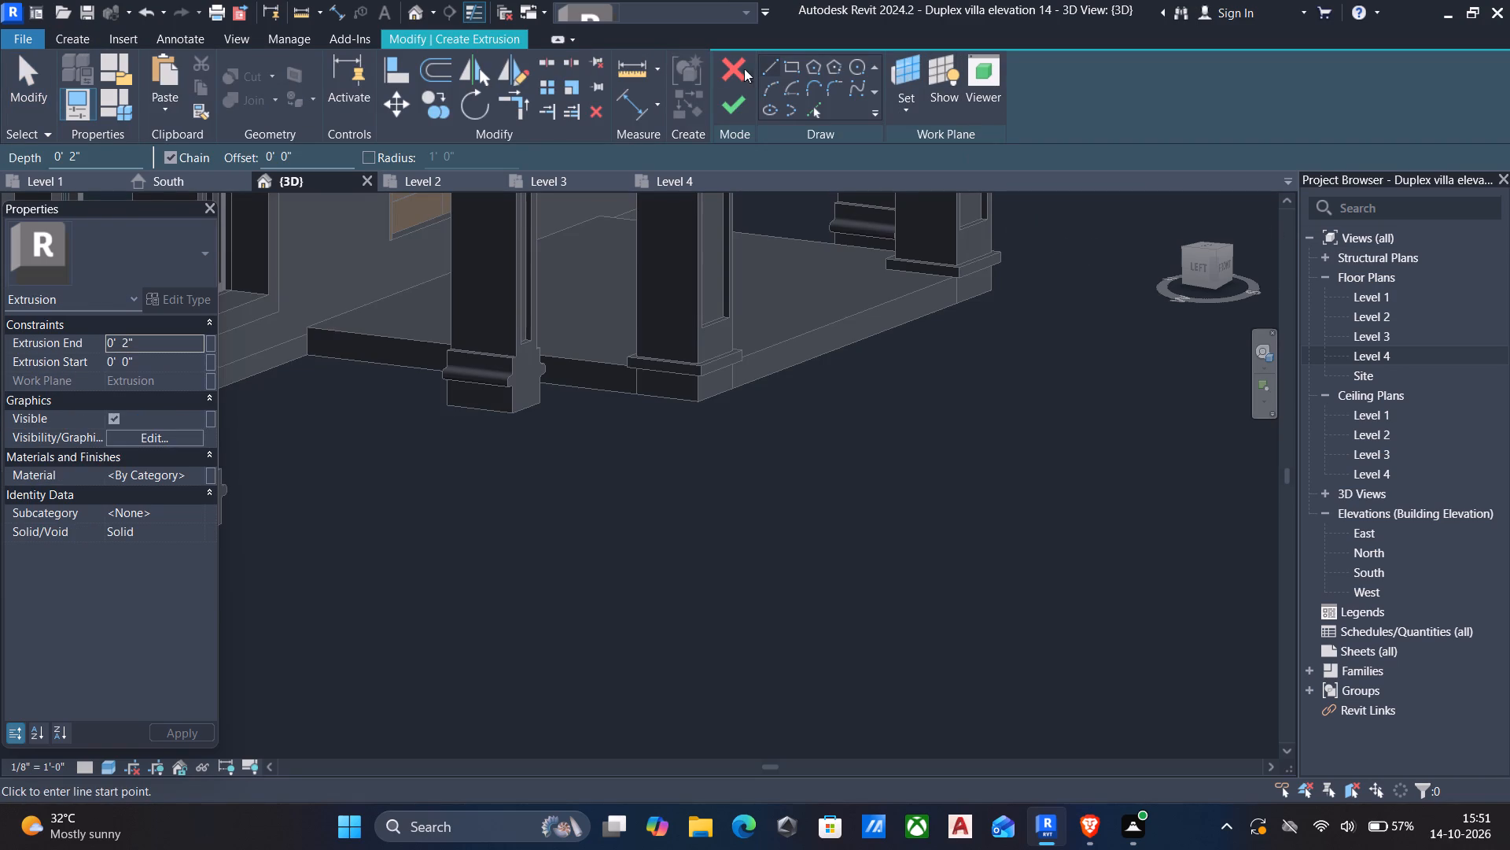
{"action": "left_click", "coordinate": [905, 113]}
{"action": "left_click", "coordinate": [958, 182]}
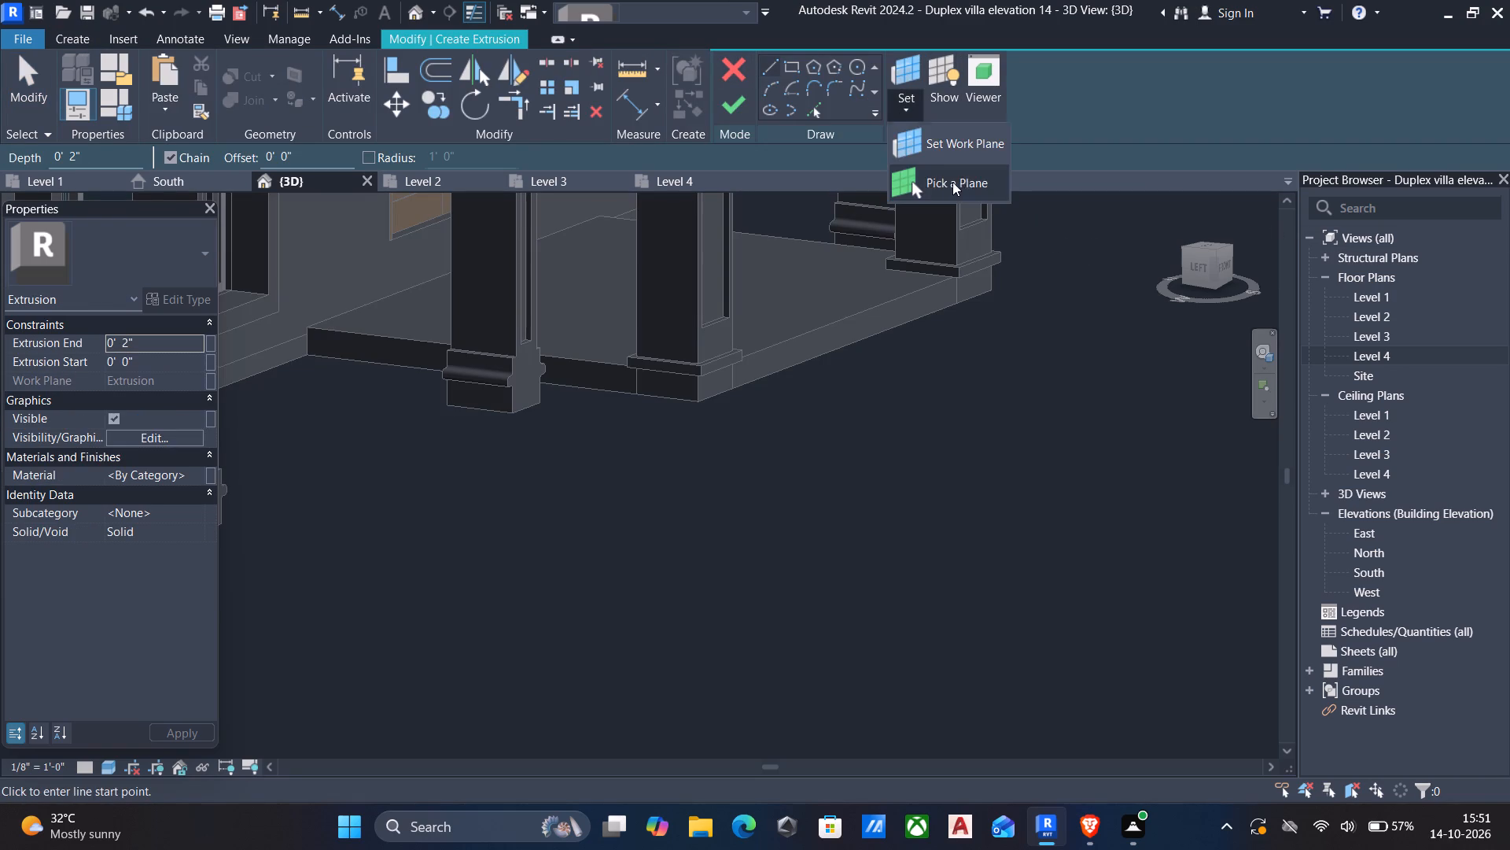
{"action": "left_click", "coordinate": [683, 397]}
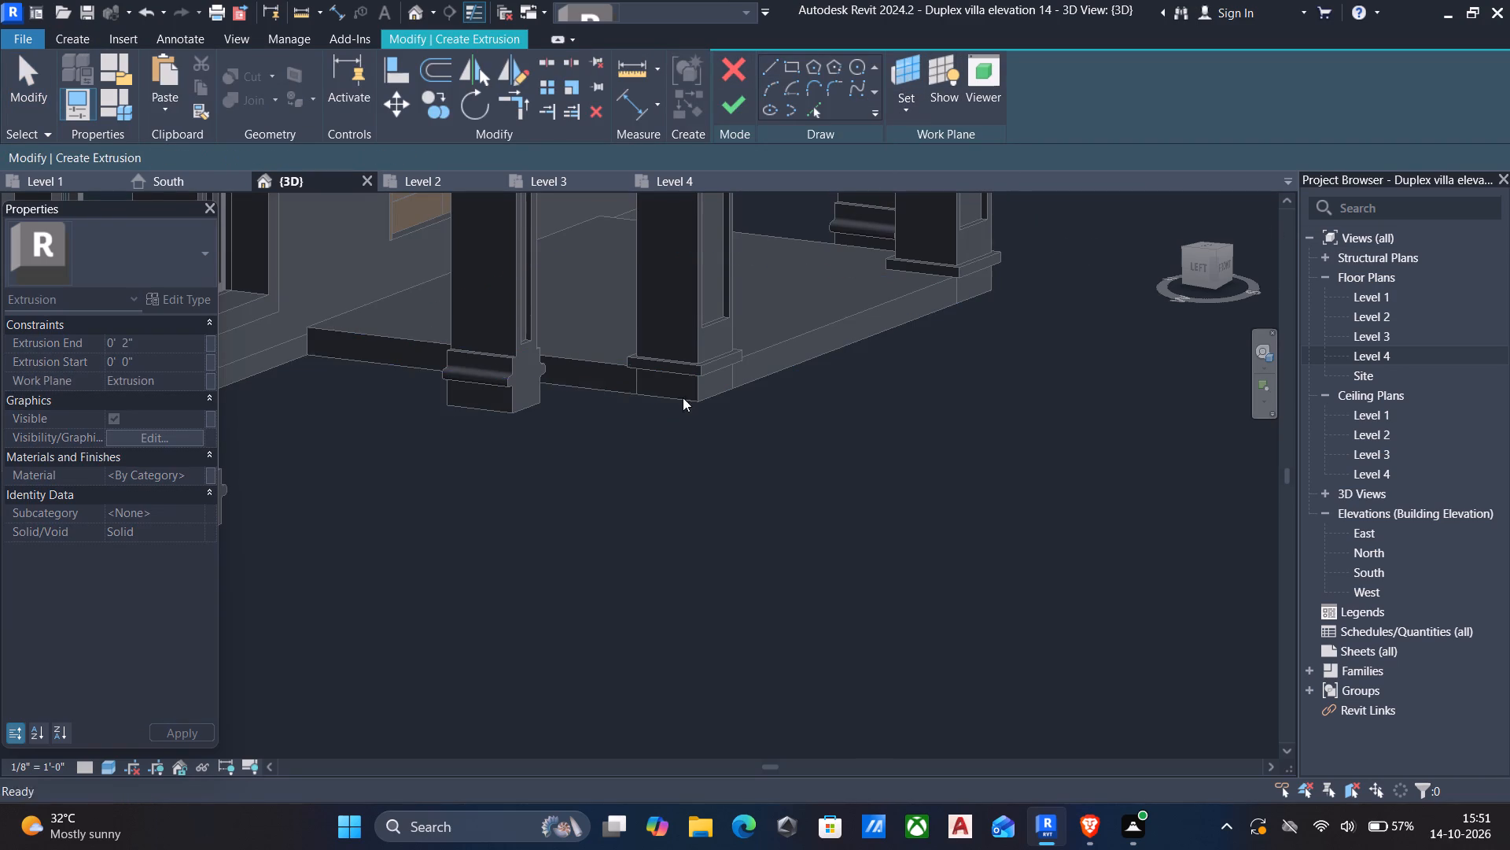
Draw a 2' vertical line upward from the bottom front corner of the left entrance column's base.
{"action": "left_click", "coordinate": [1196, 270]}
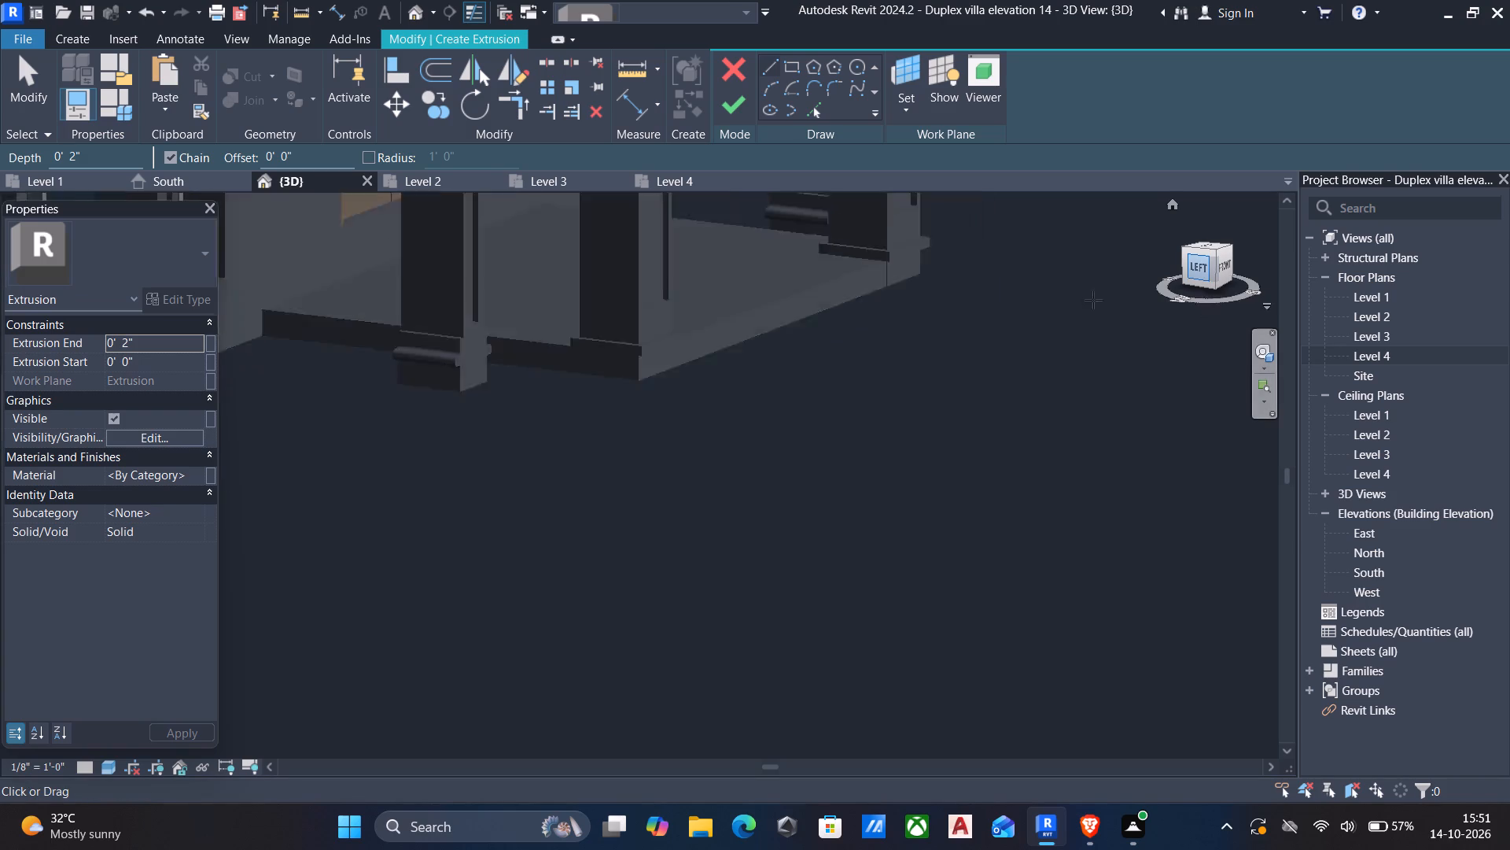
{"action": "scroll", "coordinate": [712, 456], "scroll_direction": "up", "scroll_amount": 5}
{"action": "scroll", "coordinate": [730, 562], "scroll_direction": "up", "scroll_amount": 4}
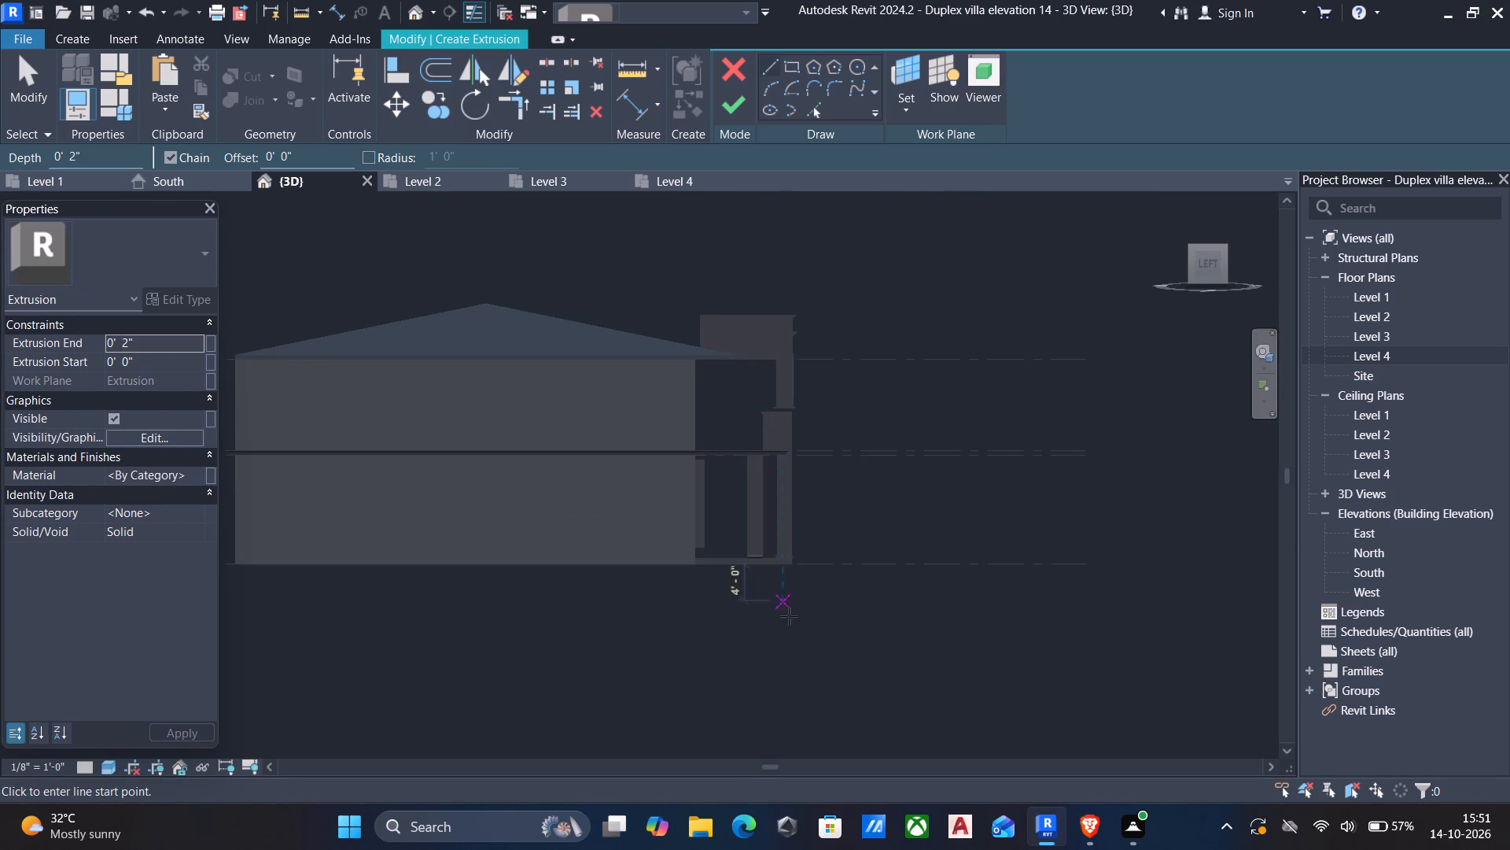
{"action": "scroll", "coordinate": [859, 610], "scroll_direction": "up", "scroll_amount": 6}
{"action": "scroll", "coordinate": [696, 530], "scroll_direction": "up", "scroll_amount": 5}
{"action": "scroll", "coordinate": [768, 450], "scroll_direction": "up", "scroll_amount": 5}
{"action": "scroll", "coordinate": [749, 520], "scroll_direction": "up", "scroll_amount": 5}
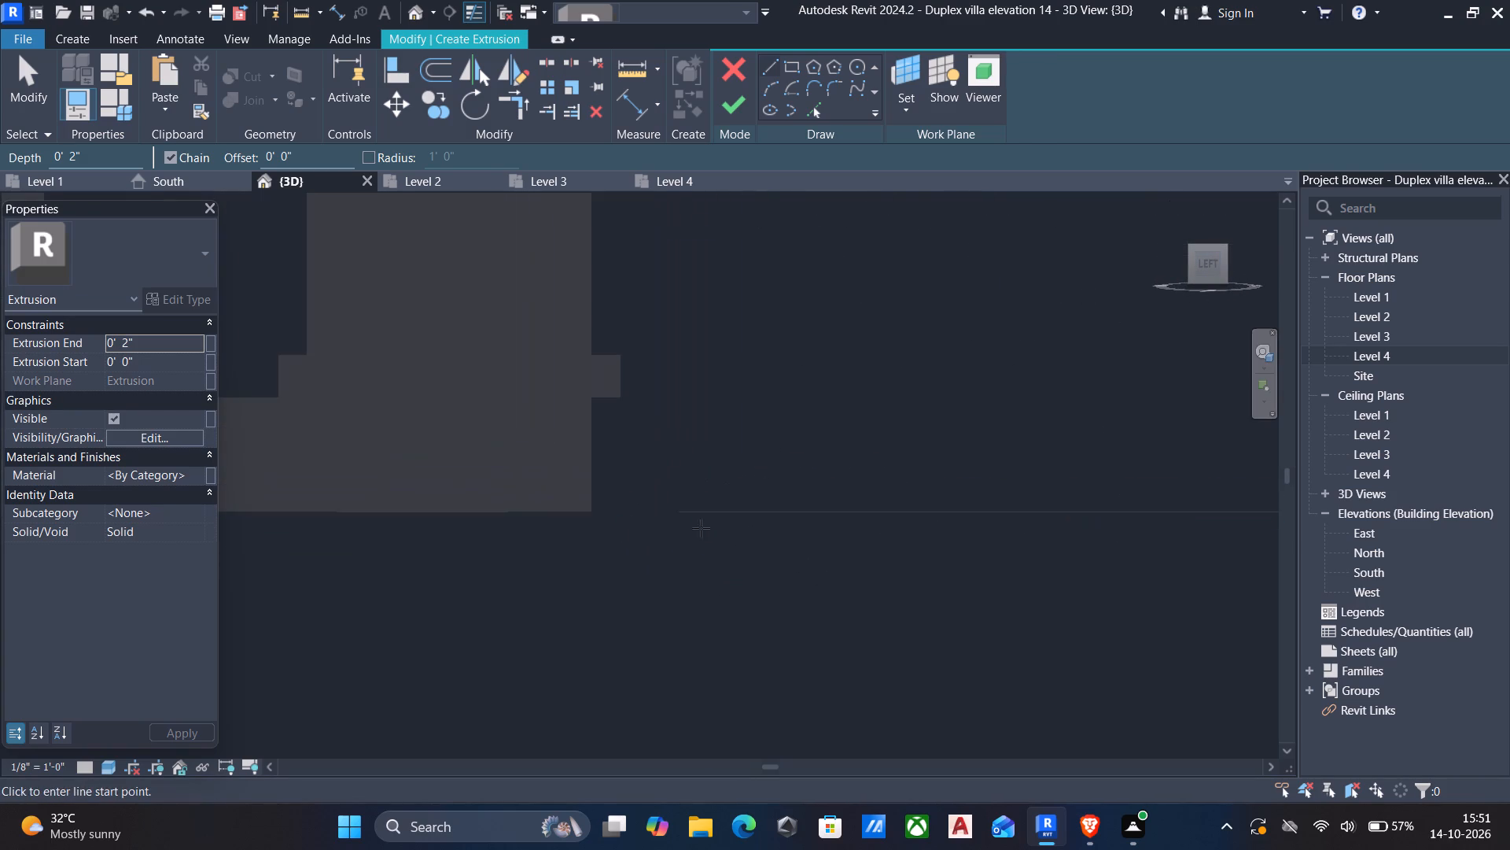
{"action": "left_click", "coordinate": [595, 512]}
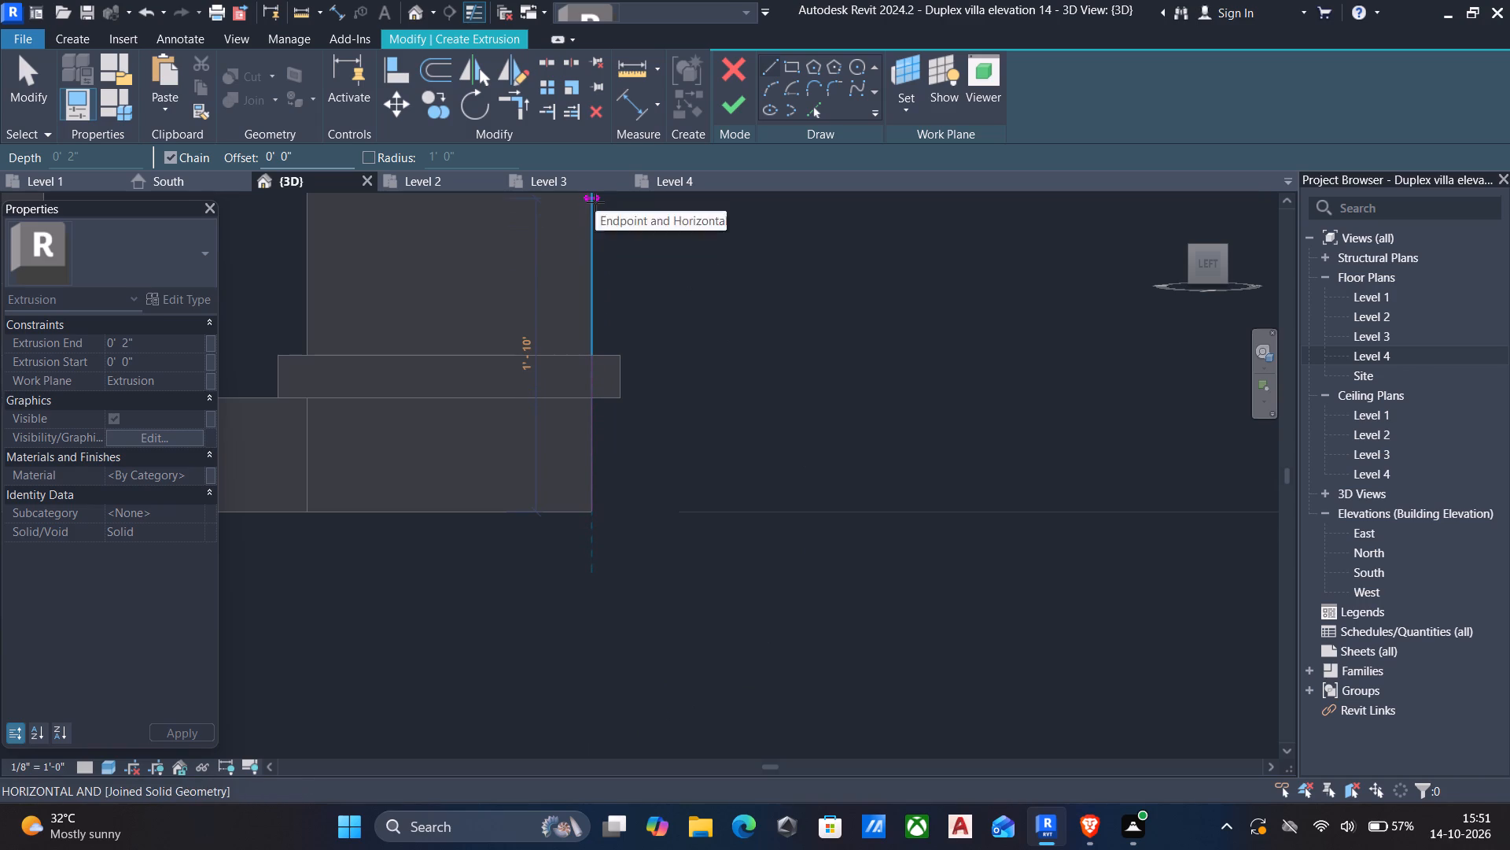
{"action": "middle_click_drag", "start_coordinate": [595, 202], "coordinate": [576, 311]}
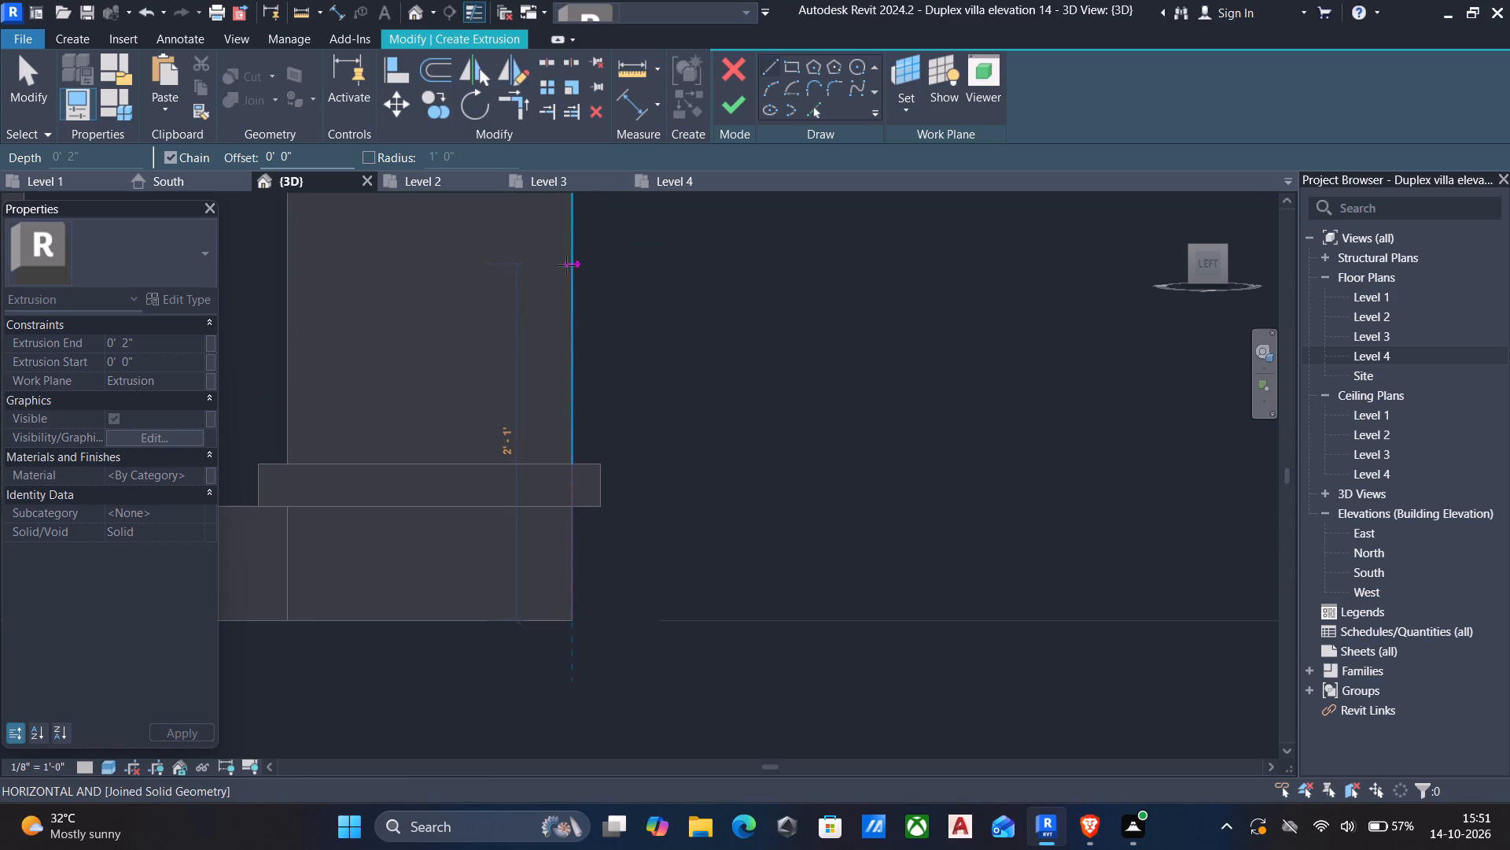
{"action": "type", "text": "2'"}
{"action": "key", "text": "Return"}
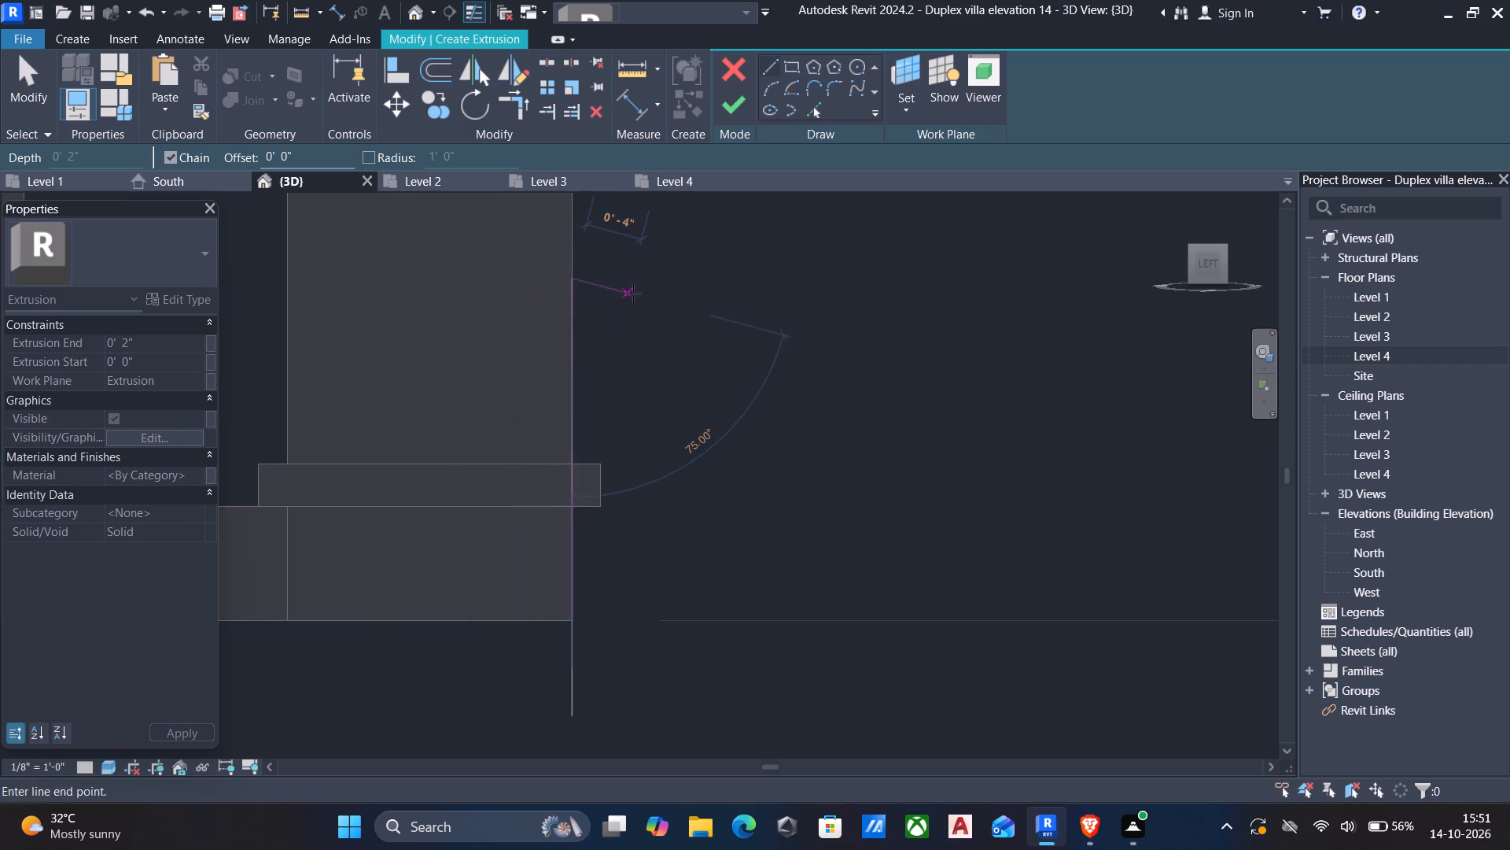
{"action": "scroll", "coordinate": [641, 299], "scroll_direction": "down", "scroll_amount": 4}
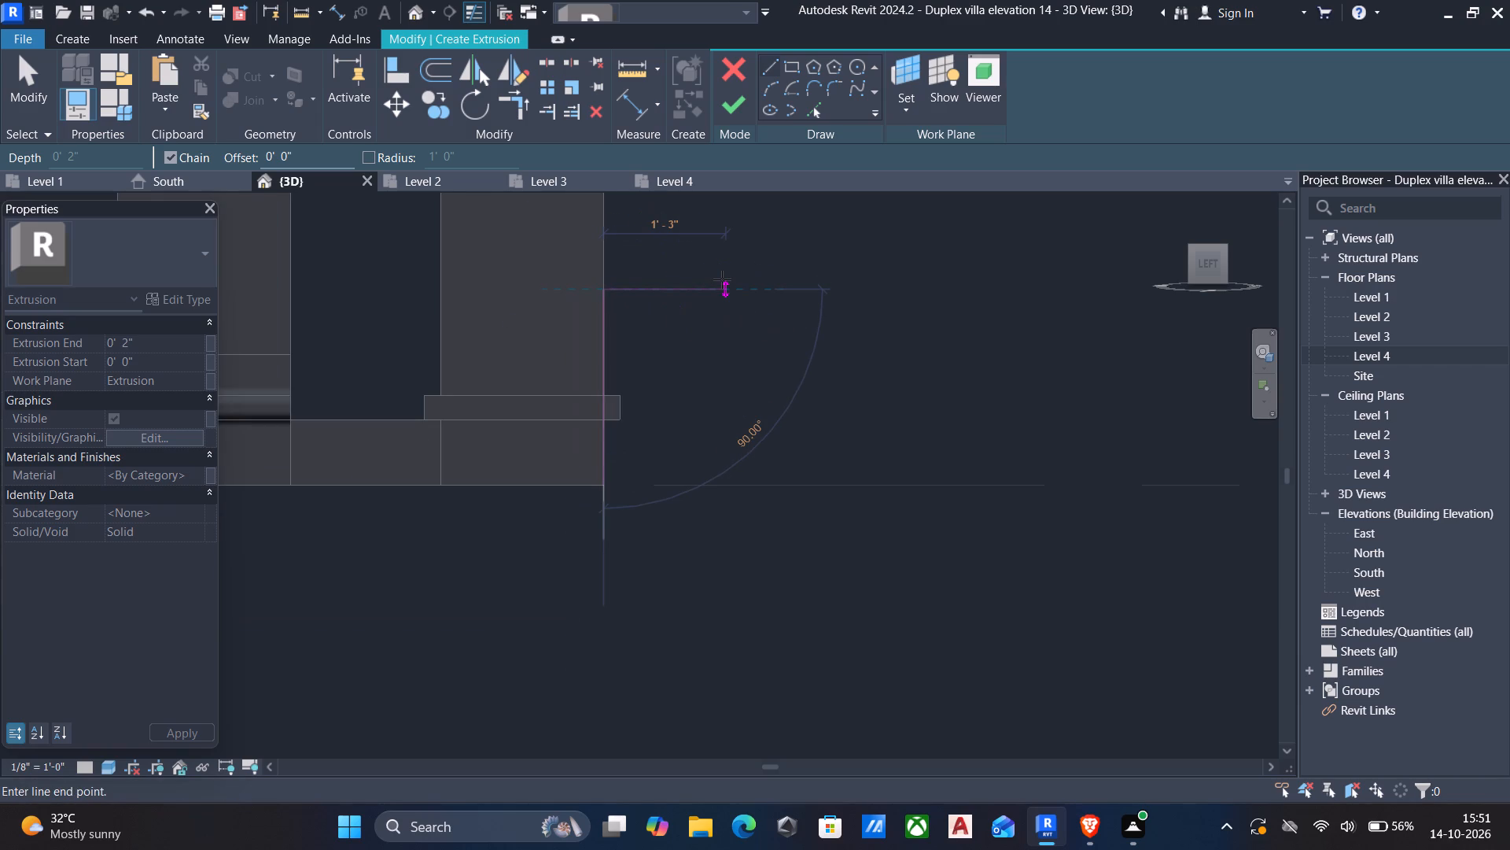
{"action": "key", "text": "Escape"}
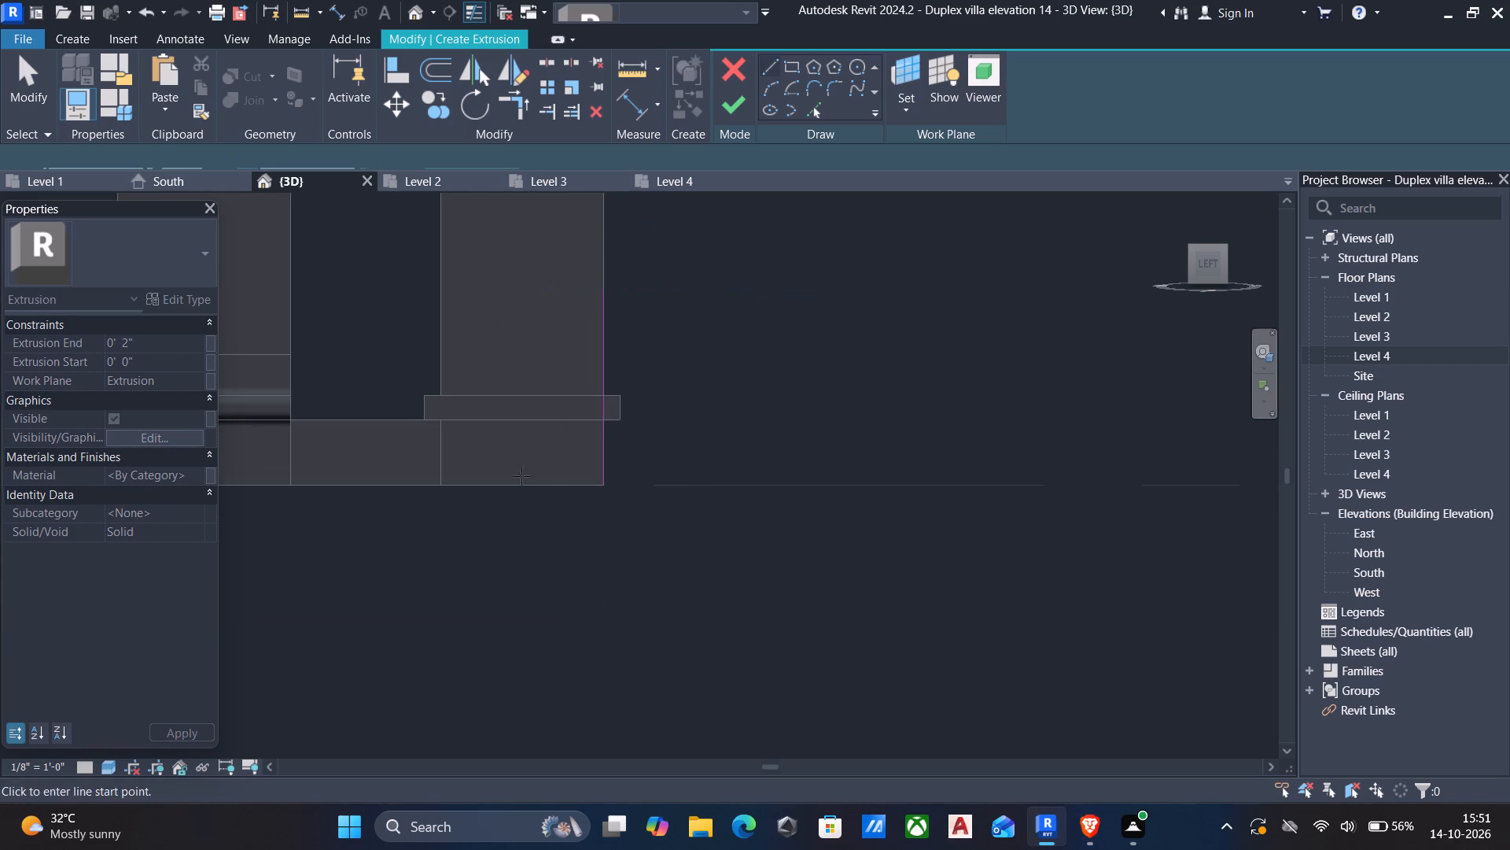
Complete the three-step stair profile with a 3' base line, 8" risers and 1' treads, closing it at the vertical line's top.
{"action": "left_click", "coordinate": [604, 489]}
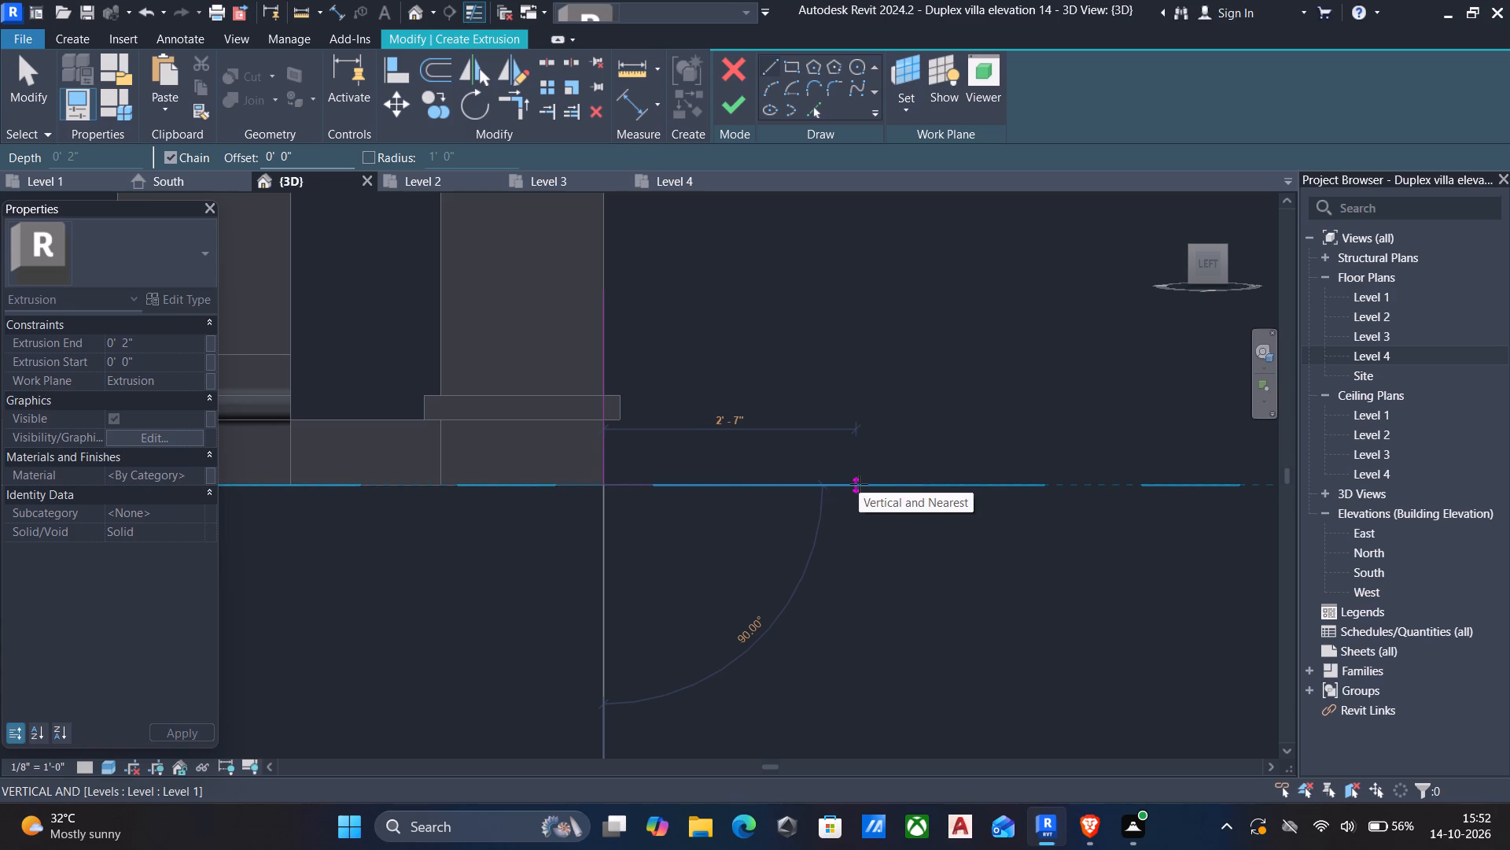
{"action": "type", "text": "3'"}
{"action": "key", "text": "Return"}
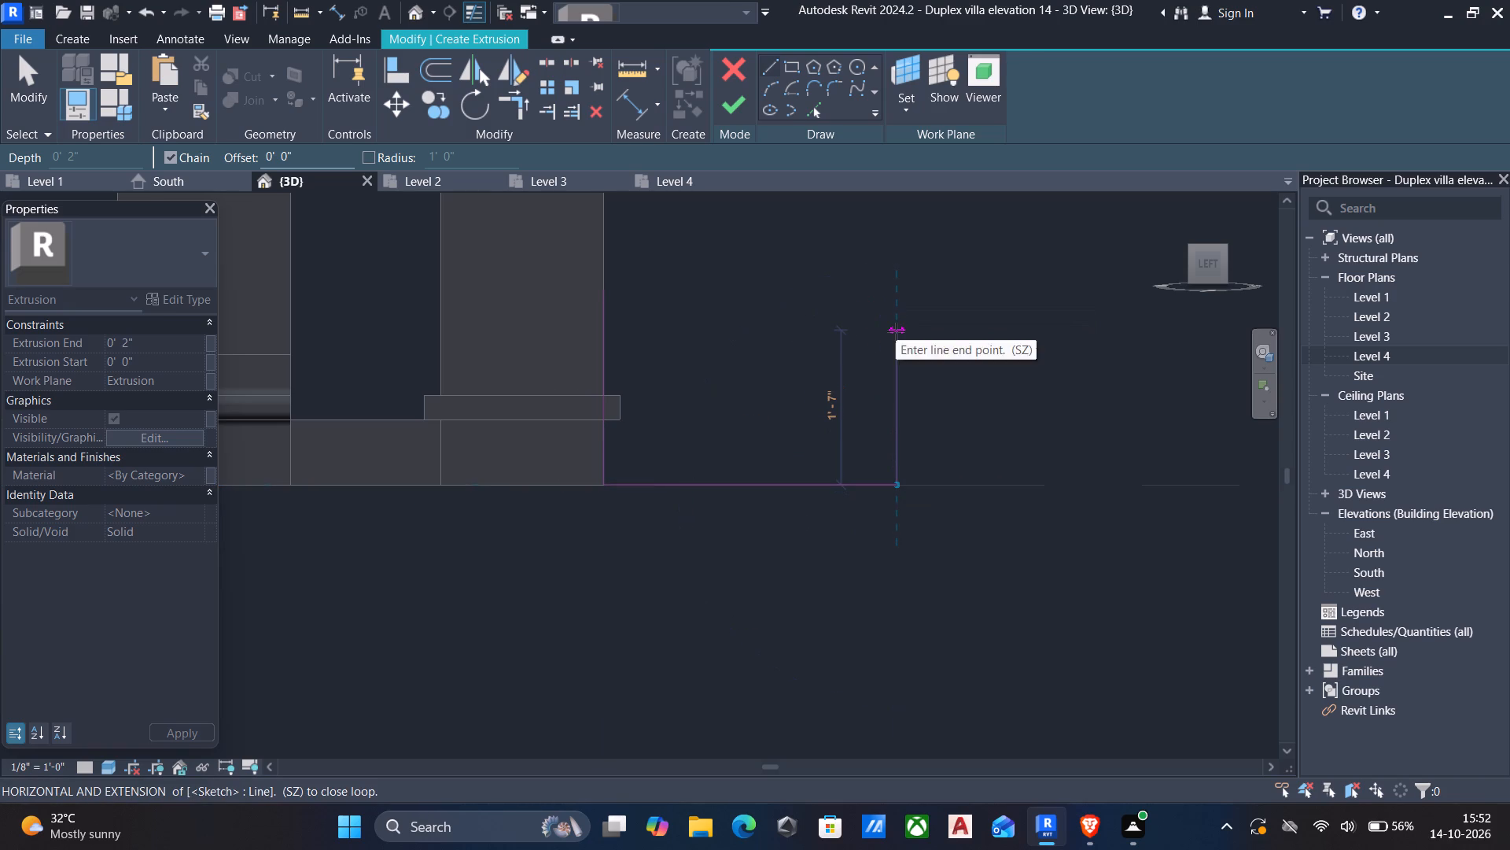
{"action": "type", "text": "8\""}
{"action": "key", "text": "Return"}
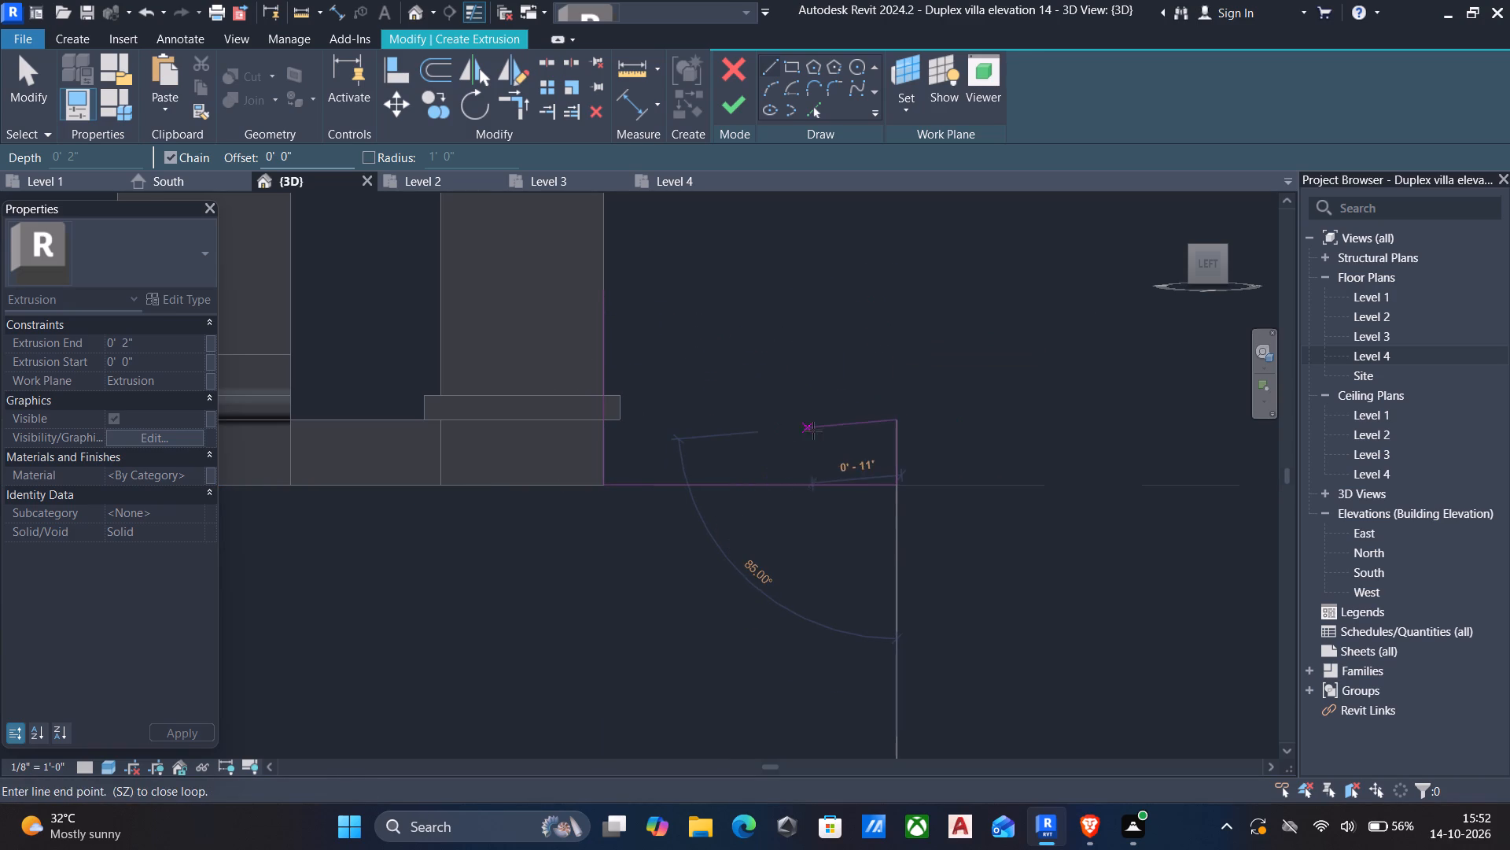
{"action": "type", "text": "1'"}
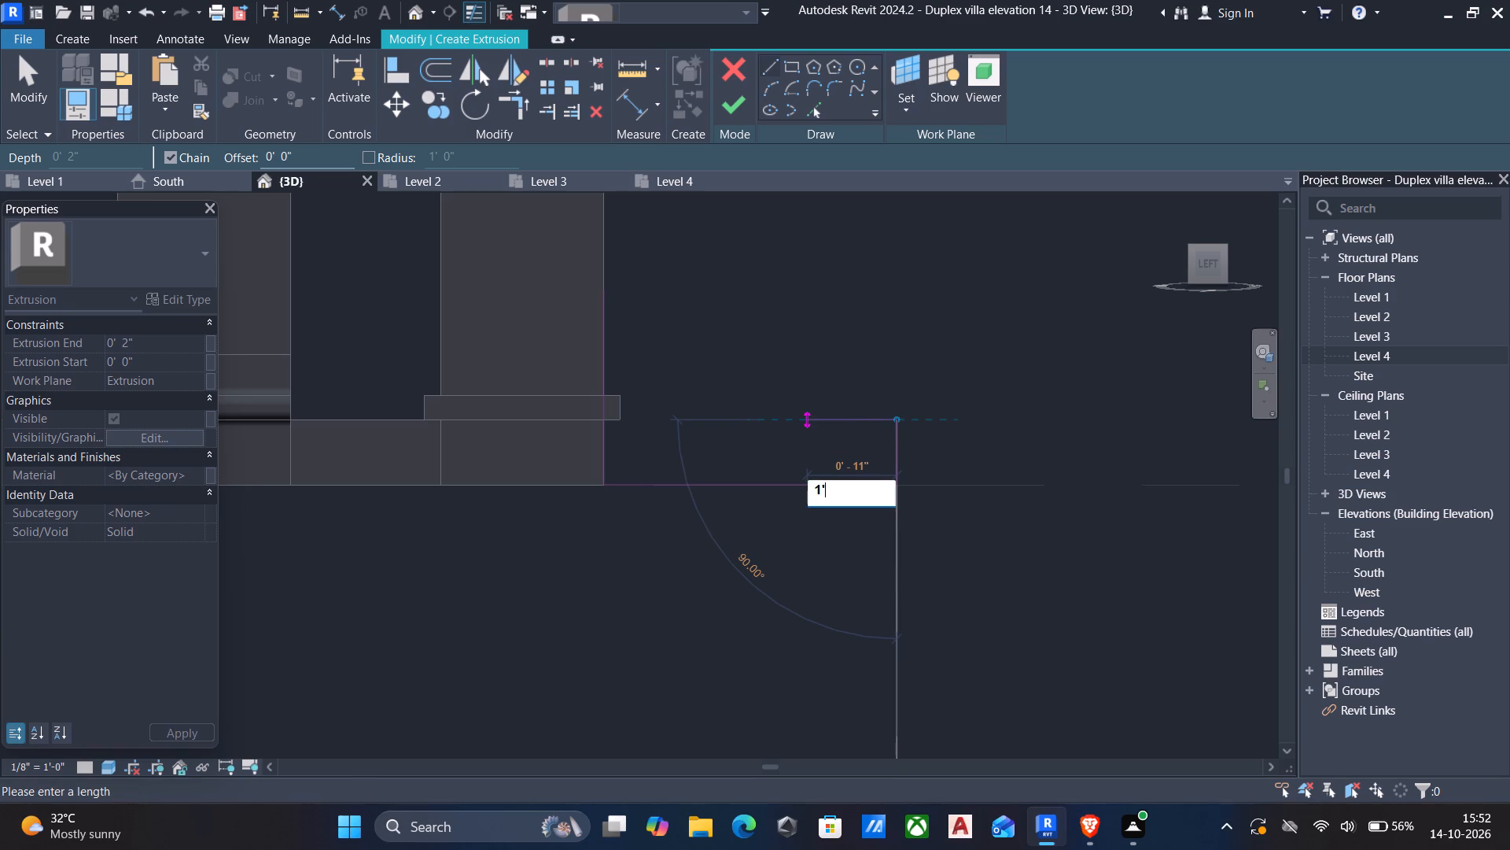
{"action": "key", "text": "Return"}
{"action": "type", "text": "8\""}
{"action": "key", "text": "Return"}
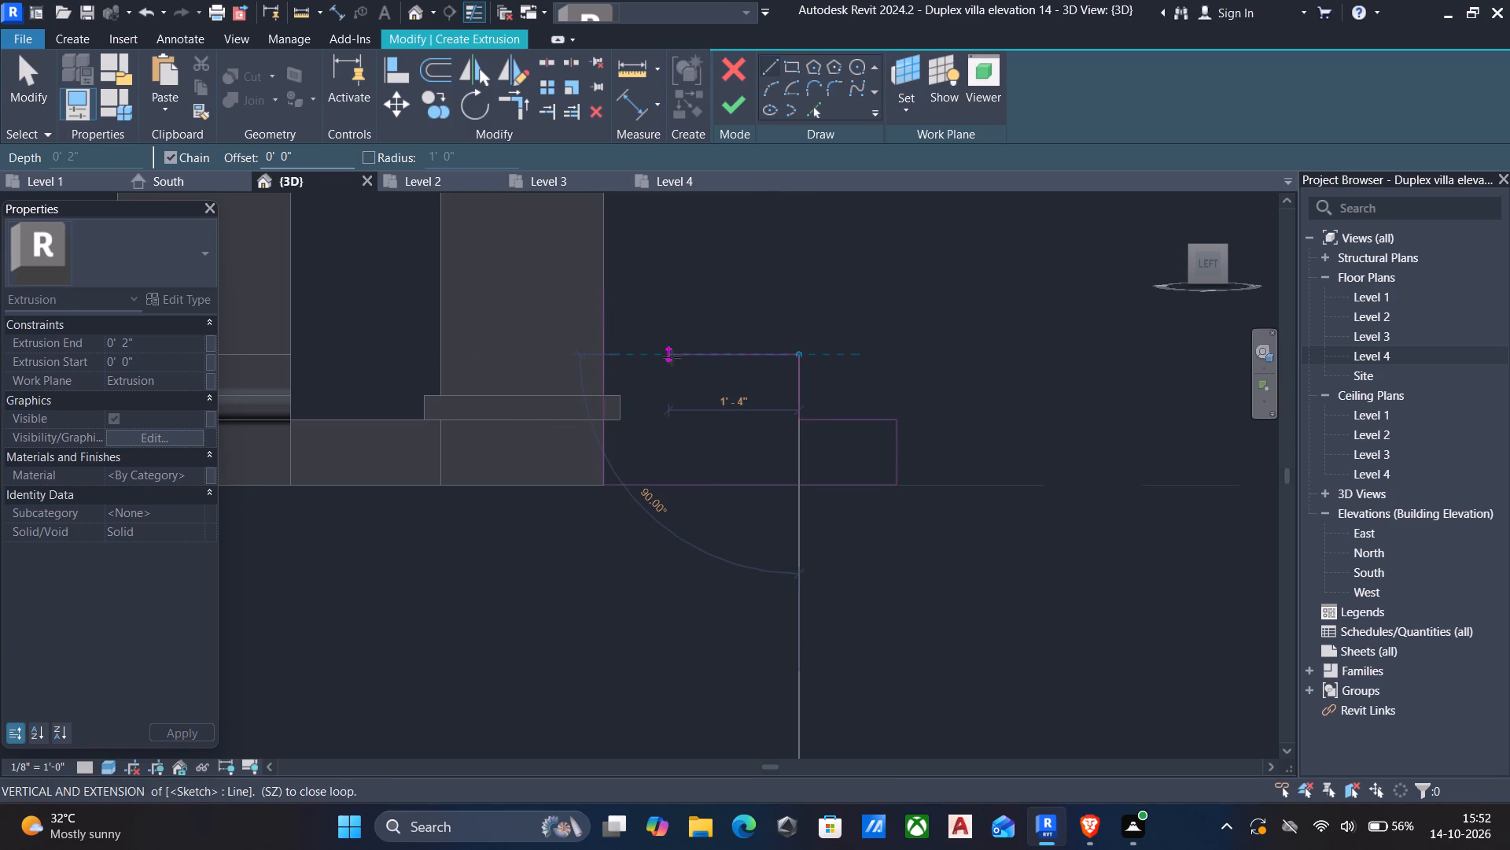
{"action": "key", "text": "1"}
{"action": "key", "text": "apostrophe"}
{"action": "key", "text": "Return"}
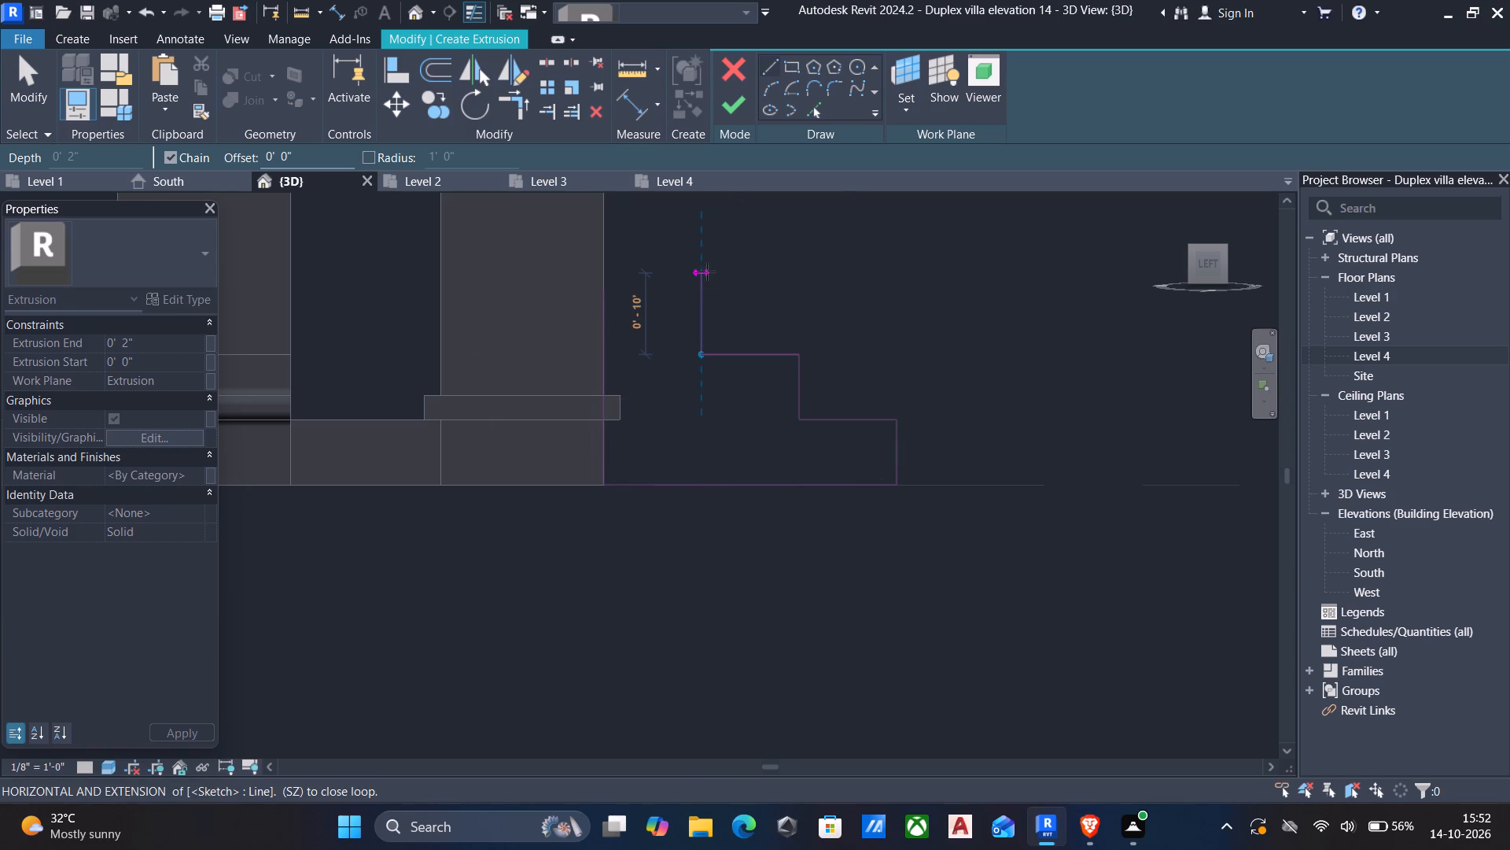
{"action": "type", "text": "8\""}
{"action": "key", "text": "Return"}
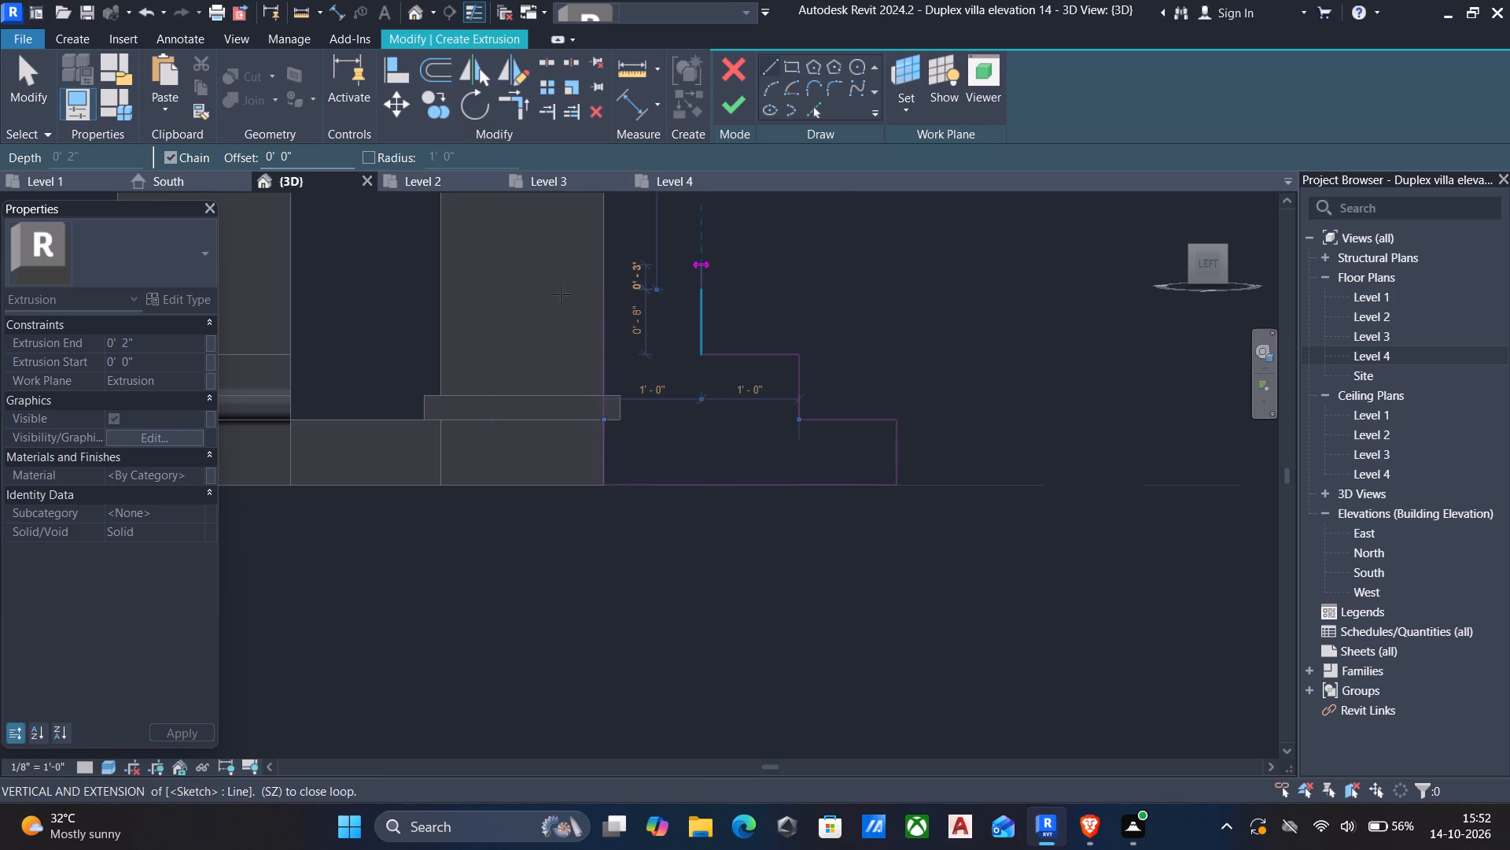
{"action": "left_click", "coordinate": [601, 292]}
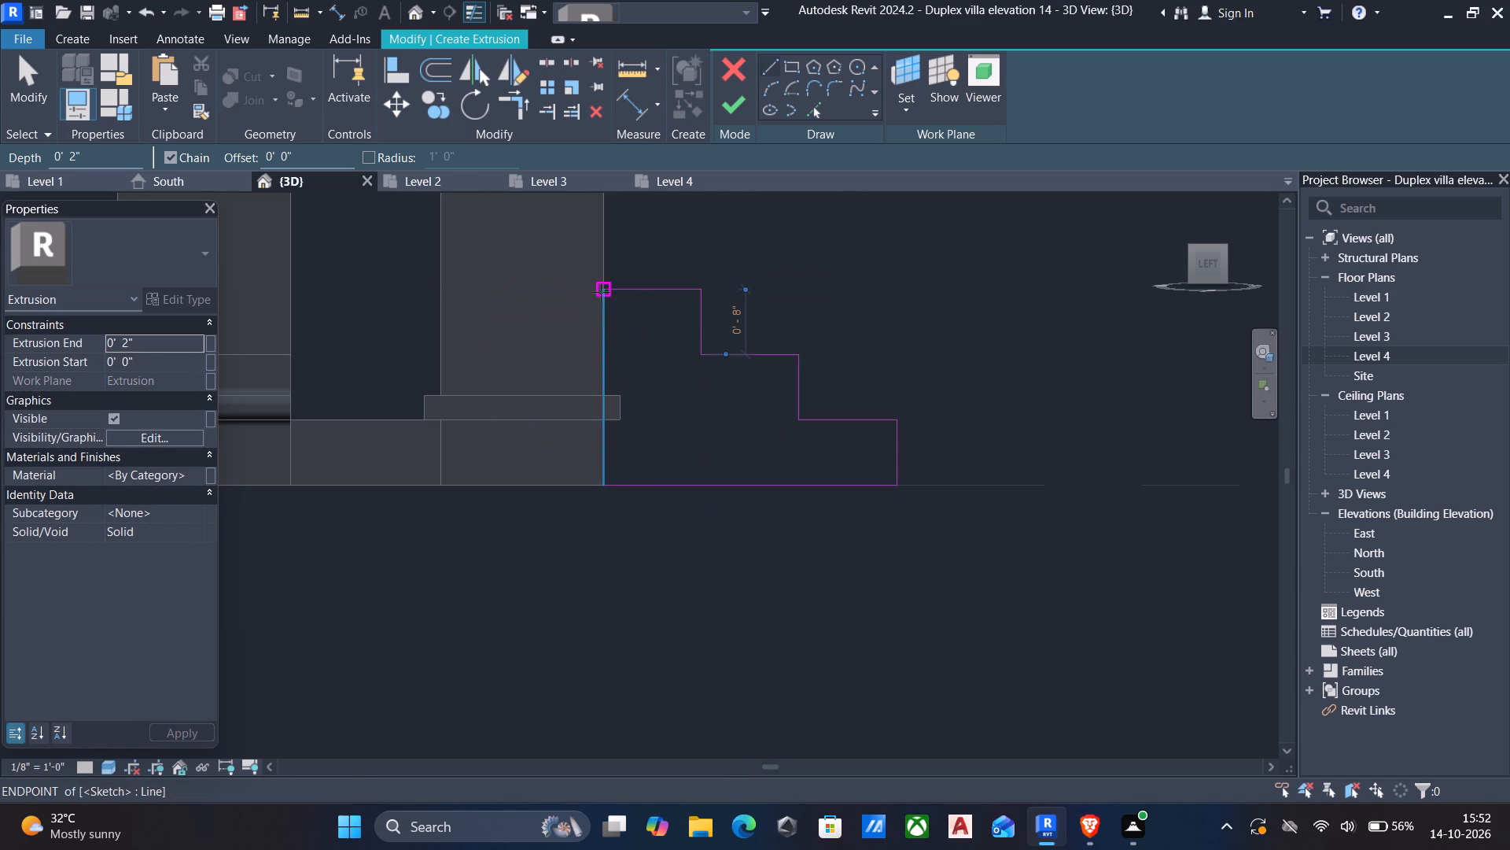
{"action": "key", "text": "Escape"}
Finish the stair profile as a solid extrusion with a depth of 2".
{"action": "scroll", "coordinate": [881, 405], "scroll_direction": "down", "scroll_amount": 4}
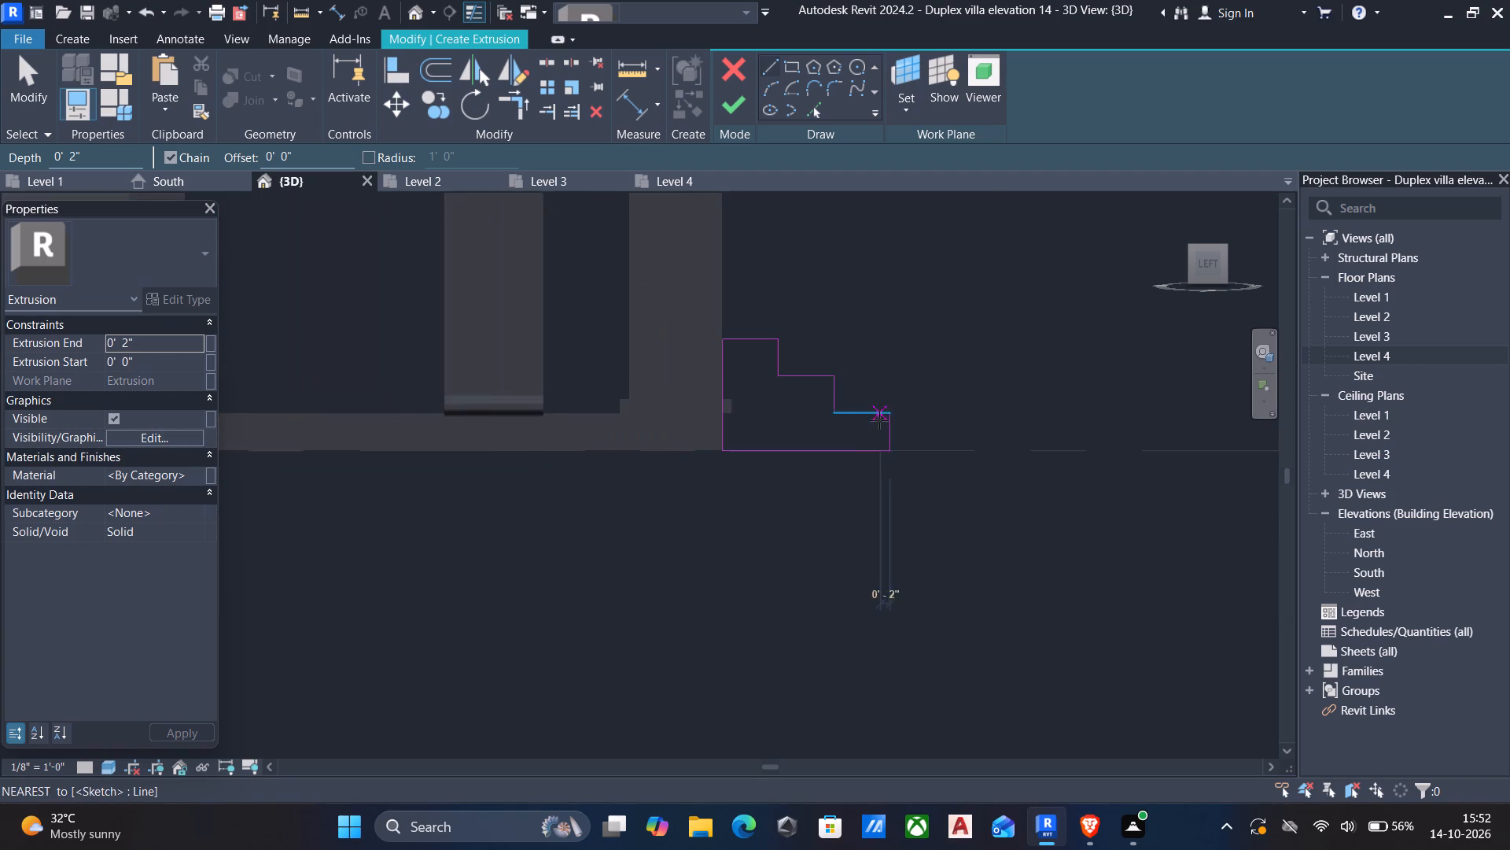
{"action": "middle_click_drag", "start_coordinate": [877, 423], "coordinate": [655, 512], "text": "shift"}
{"action": "scroll", "coordinate": [655, 512], "scroll_direction": "down", "scroll_amount": 6}
{"action": "middle_click_drag", "start_coordinate": [646, 484], "coordinate": [883, 433]}
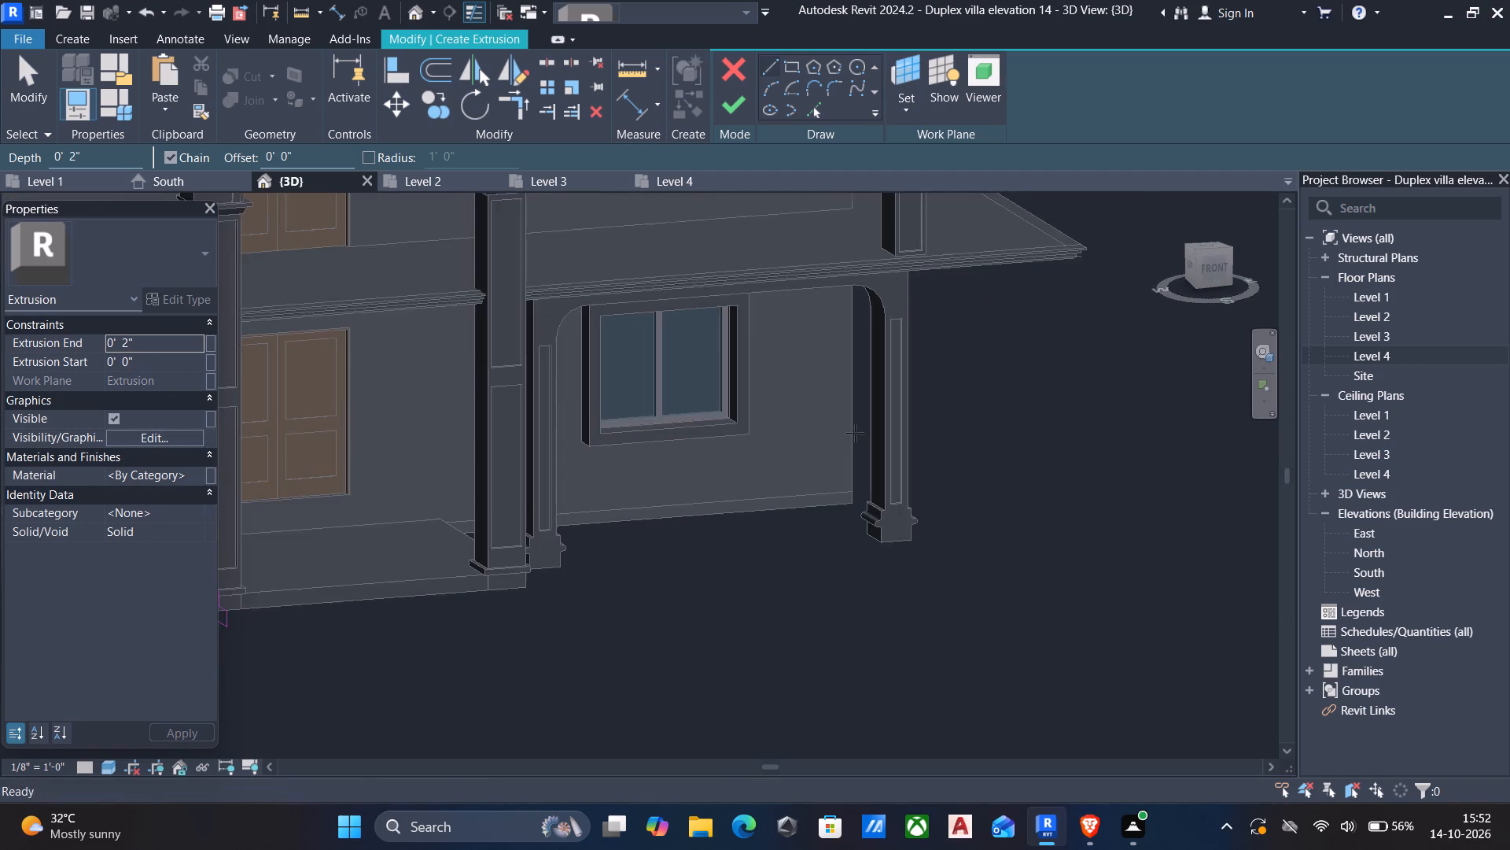
{"action": "scroll", "coordinate": [762, 456], "scroll_direction": "down", "scroll_amount": 4}
{"action": "middle_click_drag", "start_coordinate": [710, 539], "coordinate": [846, 498]}
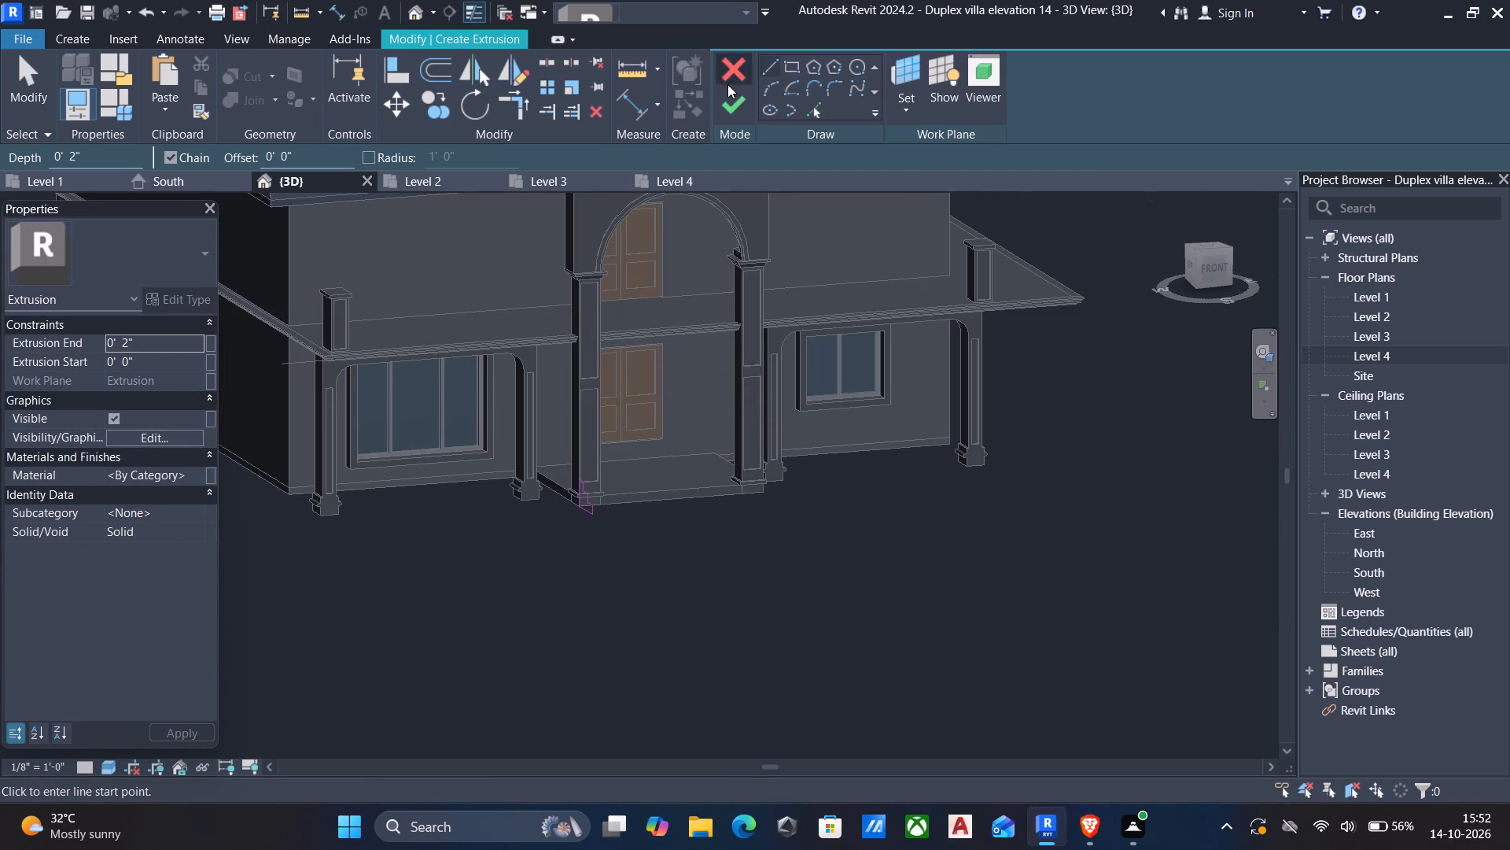
{"action": "left_click", "coordinate": [728, 100]}
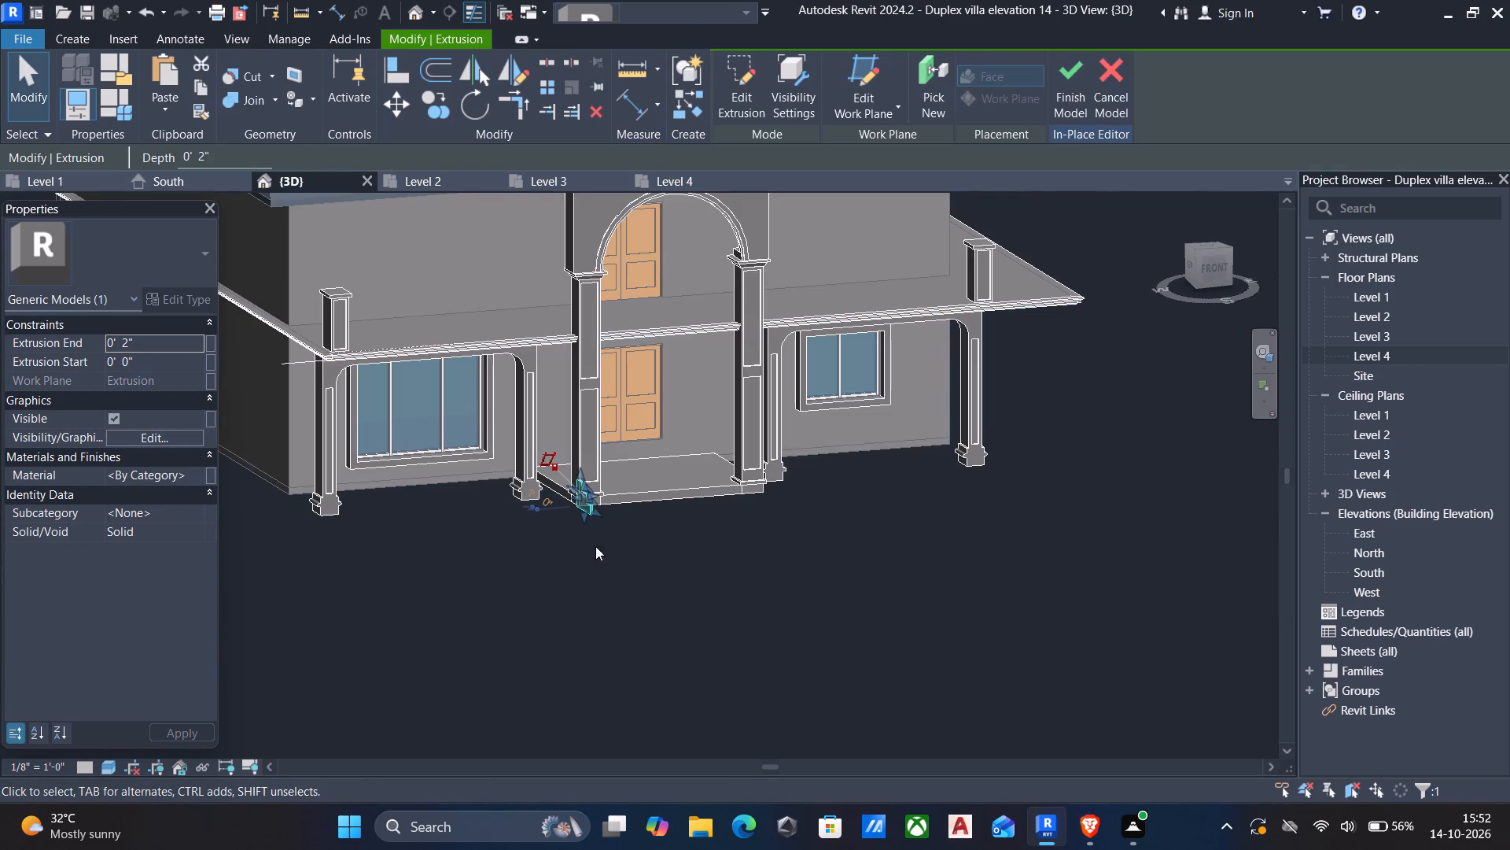
{"action": "scroll", "coordinate": [639, 513], "scroll_direction": "up", "scroll_amount": 4}
{"action": "key", "text": "Escape"}
Stretch the stair extrusion along the front of the entrance platform from the left entrance column to the right one.
{"action": "scroll", "coordinate": [610, 502], "scroll_direction": "up", "scroll_amount": 4}
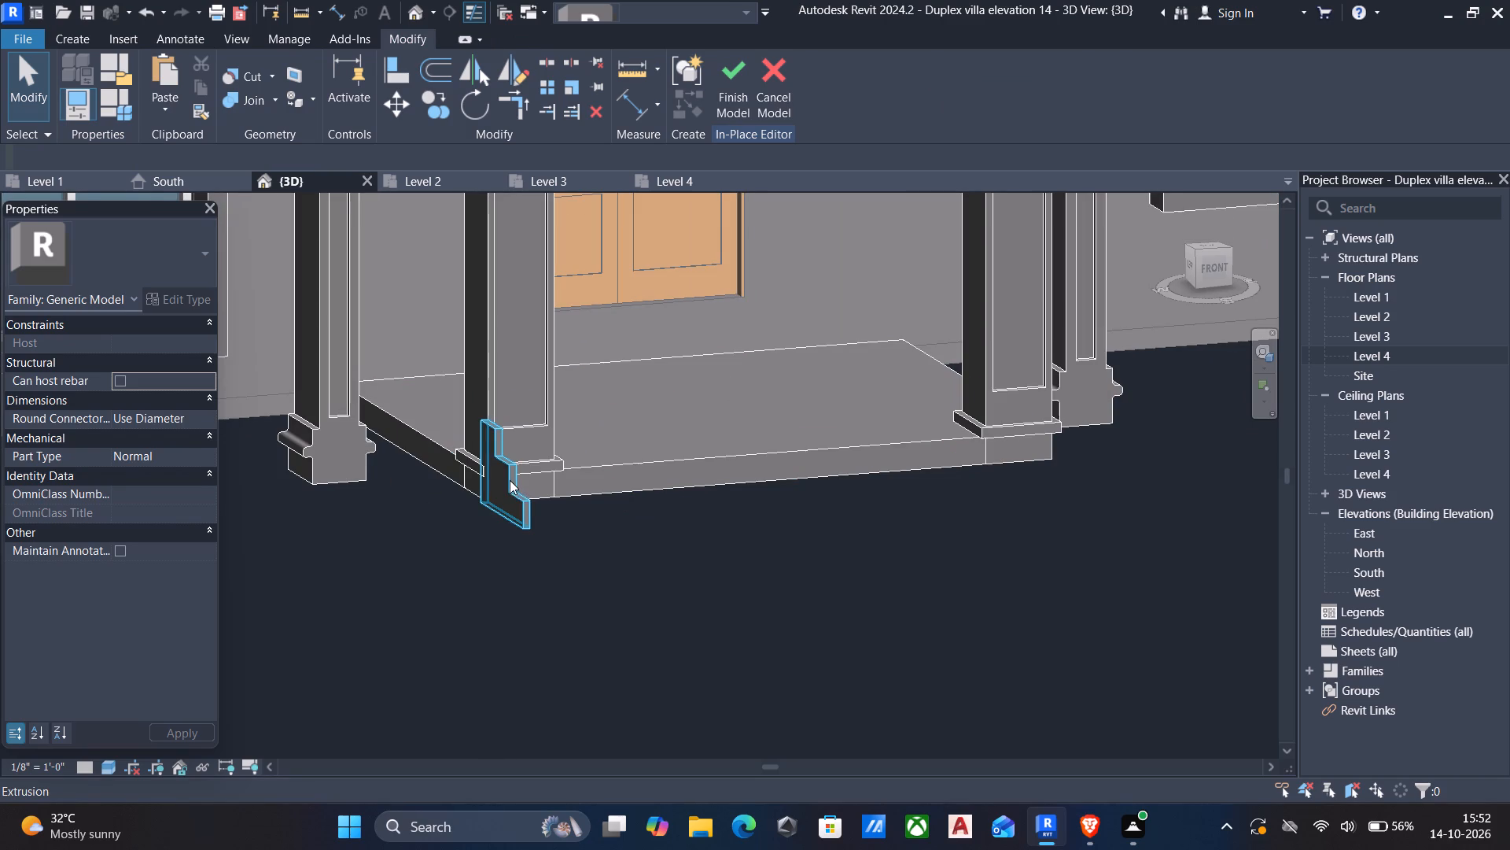
{"action": "left_click", "coordinate": [510, 480]}
{"action": "scroll", "coordinate": [519, 482], "scroll_direction": "up", "scroll_amount": 5}
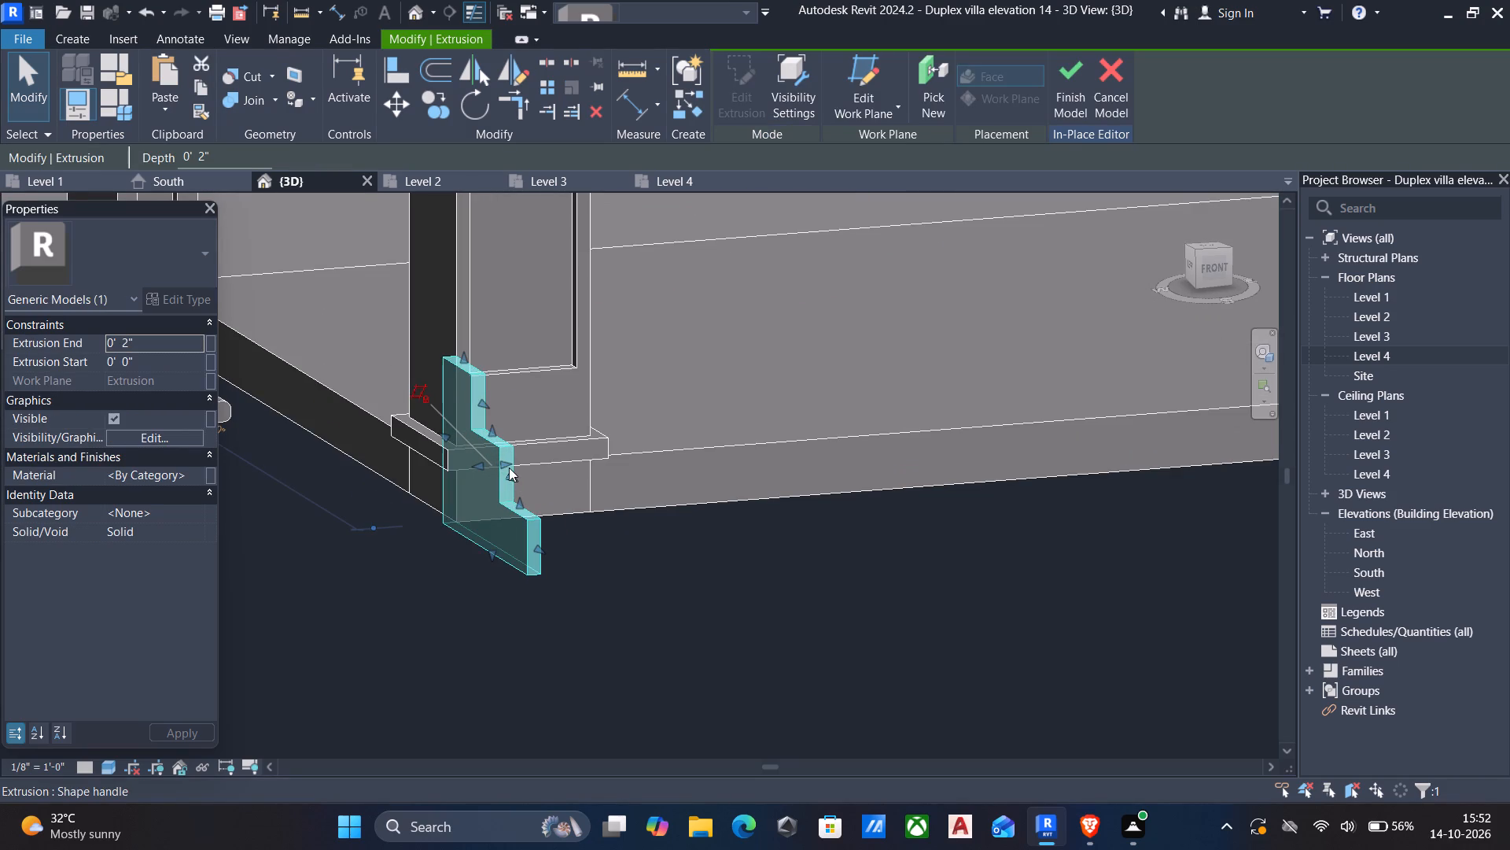
{"action": "left_click_drag", "start_coordinate": [504, 460], "coordinate": [1004, 466]}
{"action": "scroll", "coordinate": [1004, 466], "scroll_direction": "down", "scroll_amount": 6}
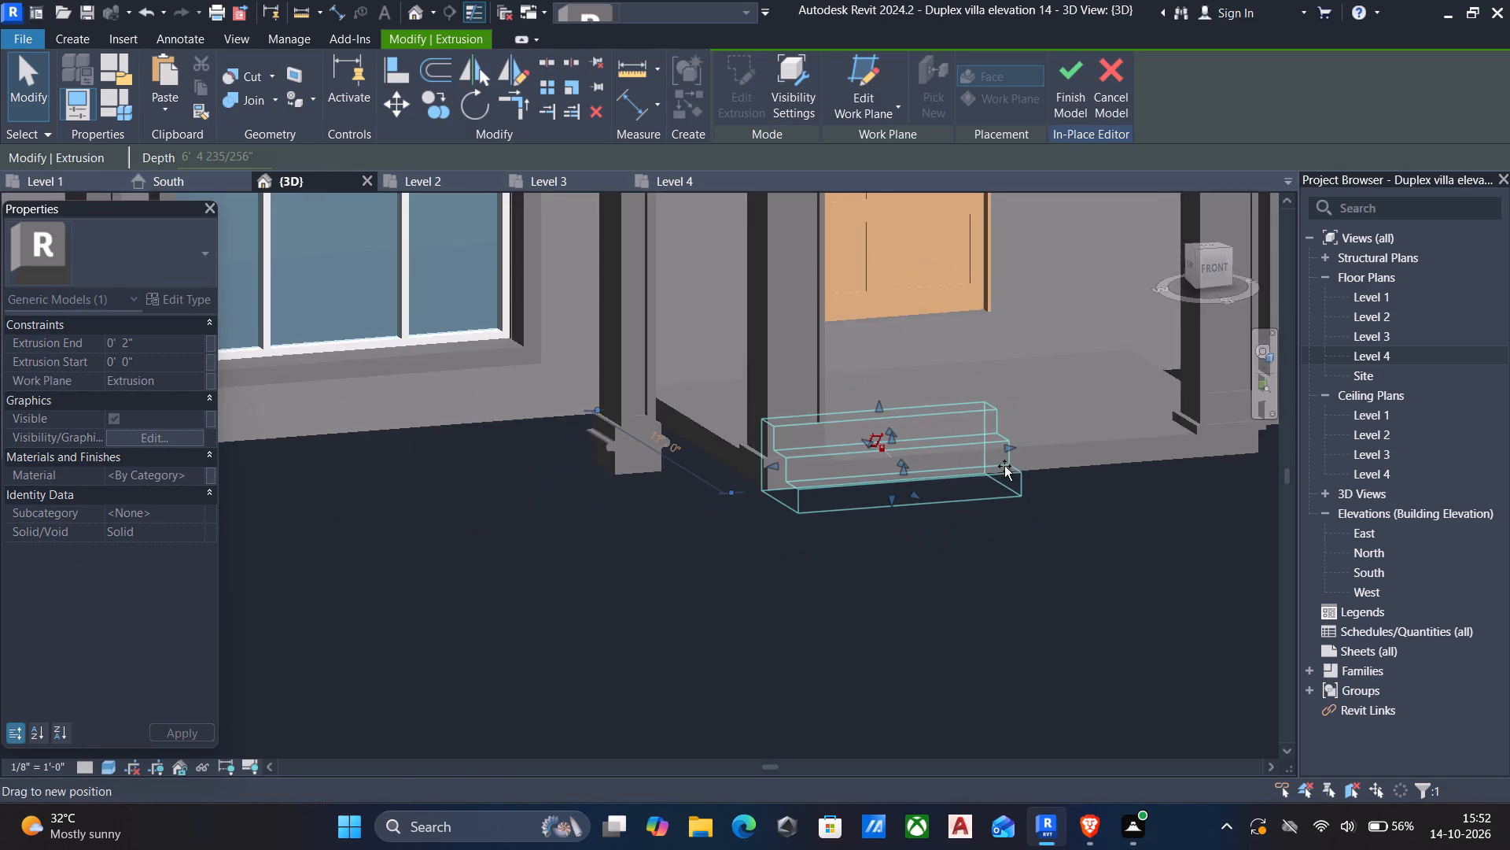
{"action": "left_click_drag", "start_coordinate": [1004, 466], "coordinate": [1101, 492]}
{"action": "middle_click_drag", "start_coordinate": [1004, 466], "coordinate": [814, 486]}
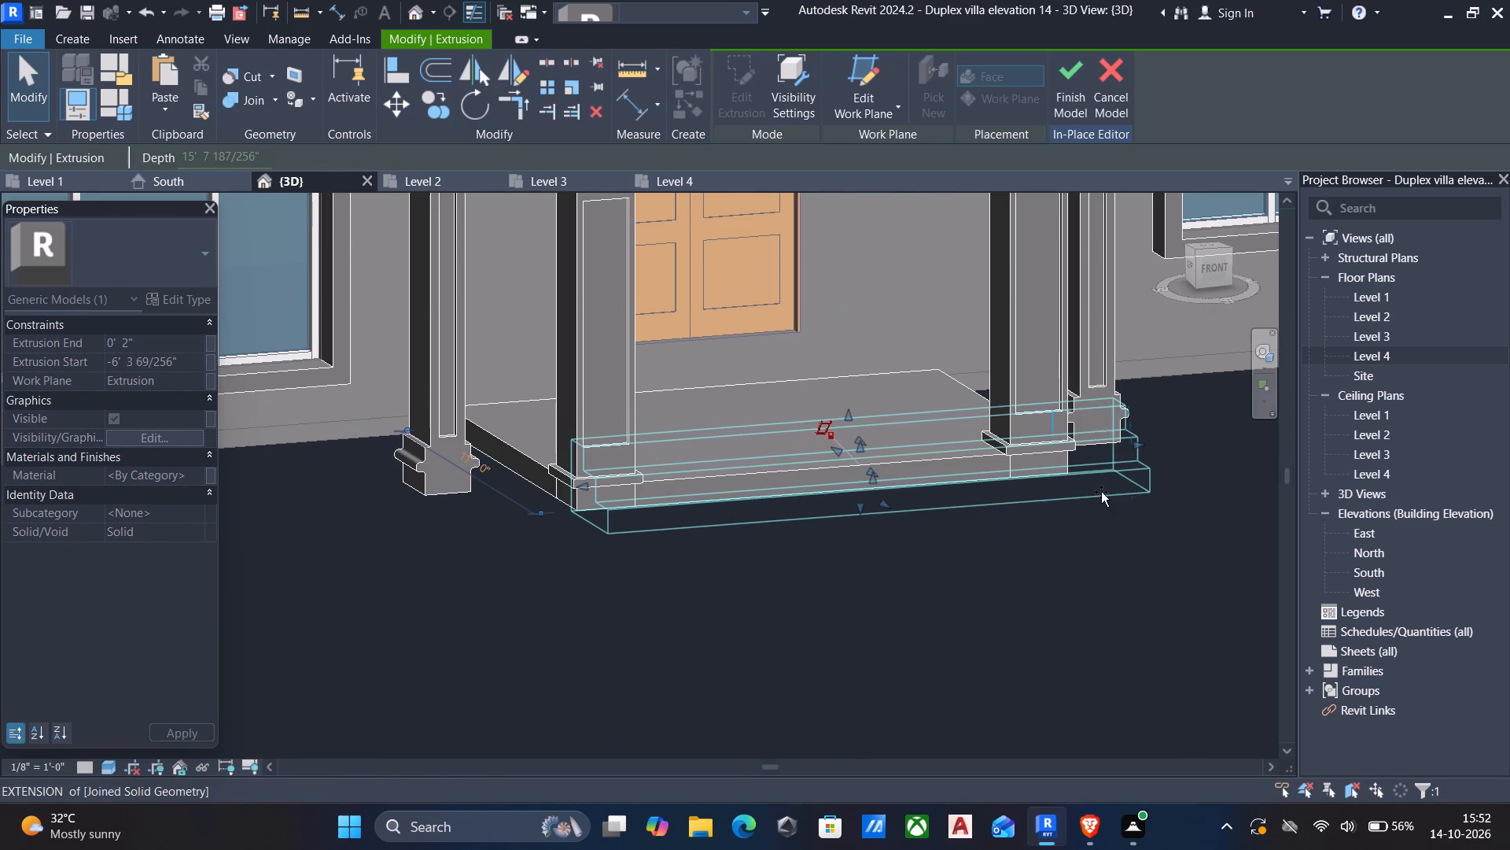
{"action": "left_click_drag", "start_coordinate": [1101, 492], "coordinate": [1088, 487]}
{"action": "key", "text": "Escape"}
Examine the entrance steps against the whole front facade and at their end beside the left entrance column.
{"action": "scroll", "coordinate": [987, 524], "scroll_direction": "down", "scroll_amount": 5}
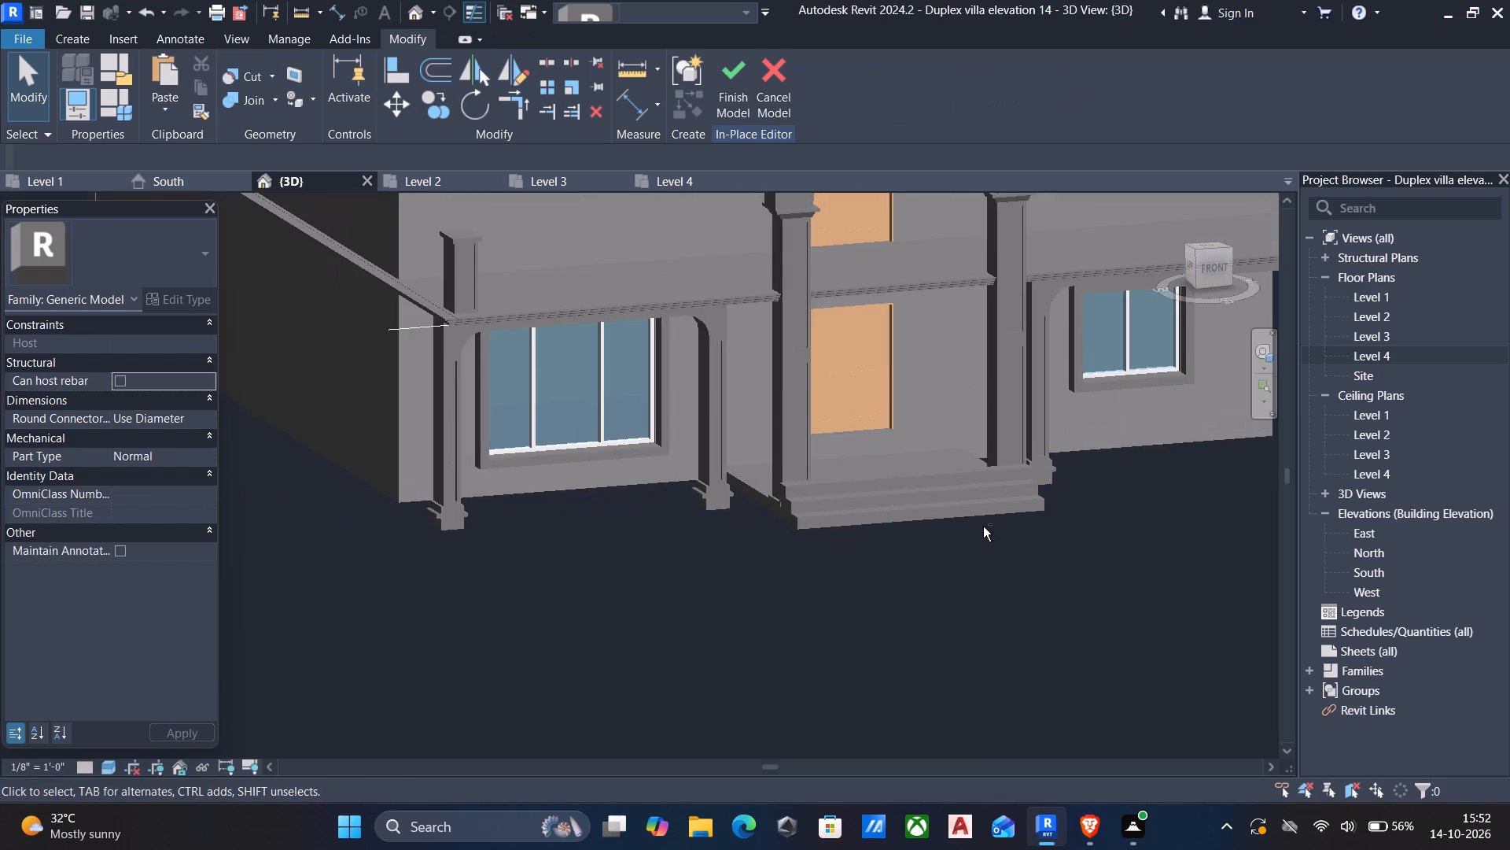
{"action": "middle_click_drag", "start_coordinate": [983, 527], "coordinate": [1103, 527], "text": "shift"}
{"action": "scroll", "coordinate": [1103, 527], "scroll_direction": "down", "scroll_amount": 5}
{"action": "middle_click_drag", "start_coordinate": [1134, 516], "coordinate": [1004, 555], "text": "shift"}
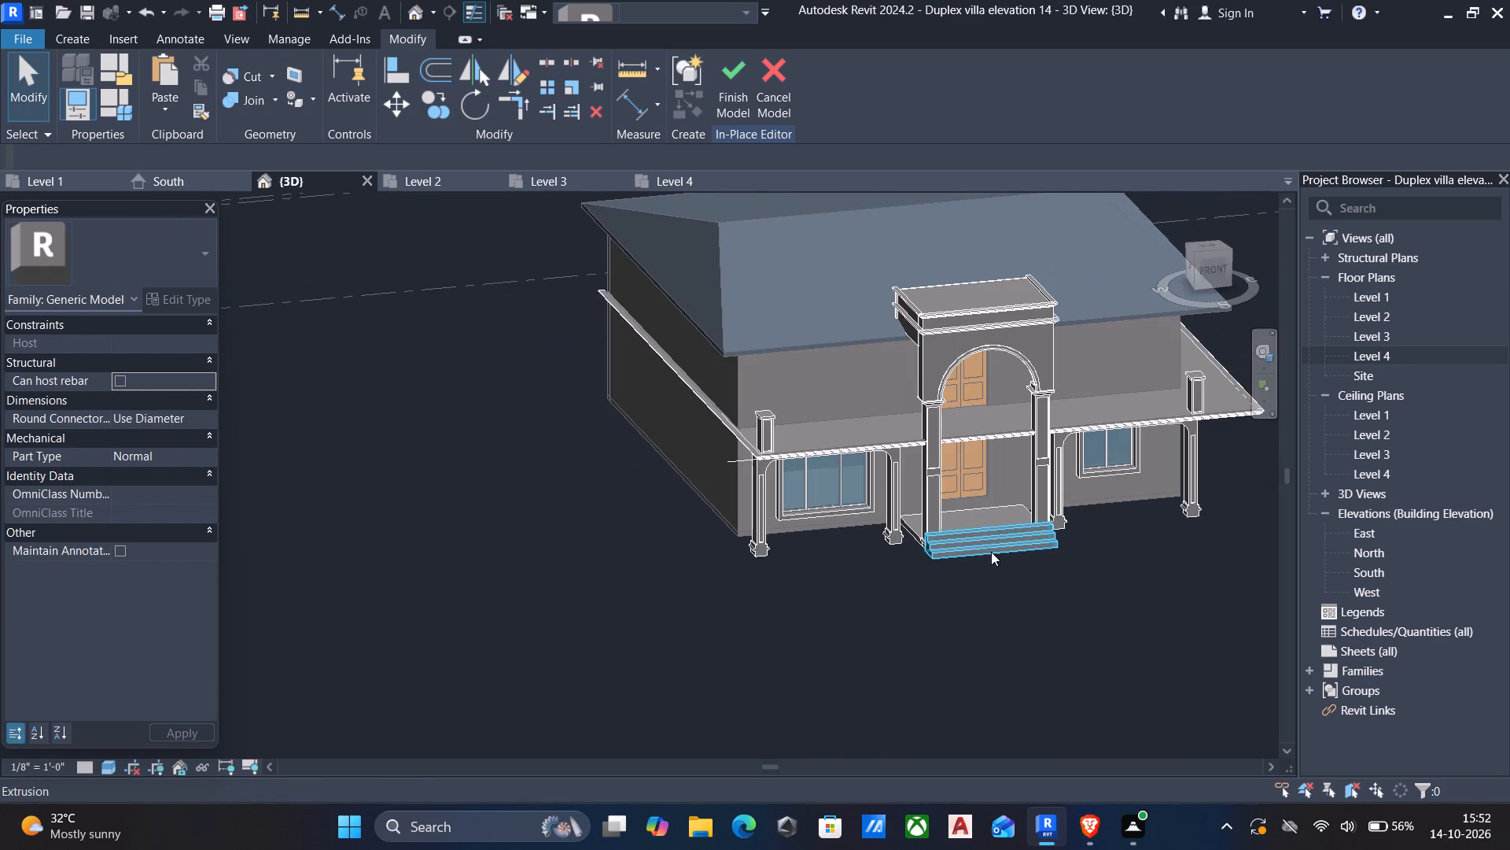
{"action": "scroll", "coordinate": [963, 552], "scroll_direction": "up", "scroll_amount": 5}
{"action": "scroll", "coordinate": [891, 525], "scroll_direction": "up", "scroll_amount": 5}
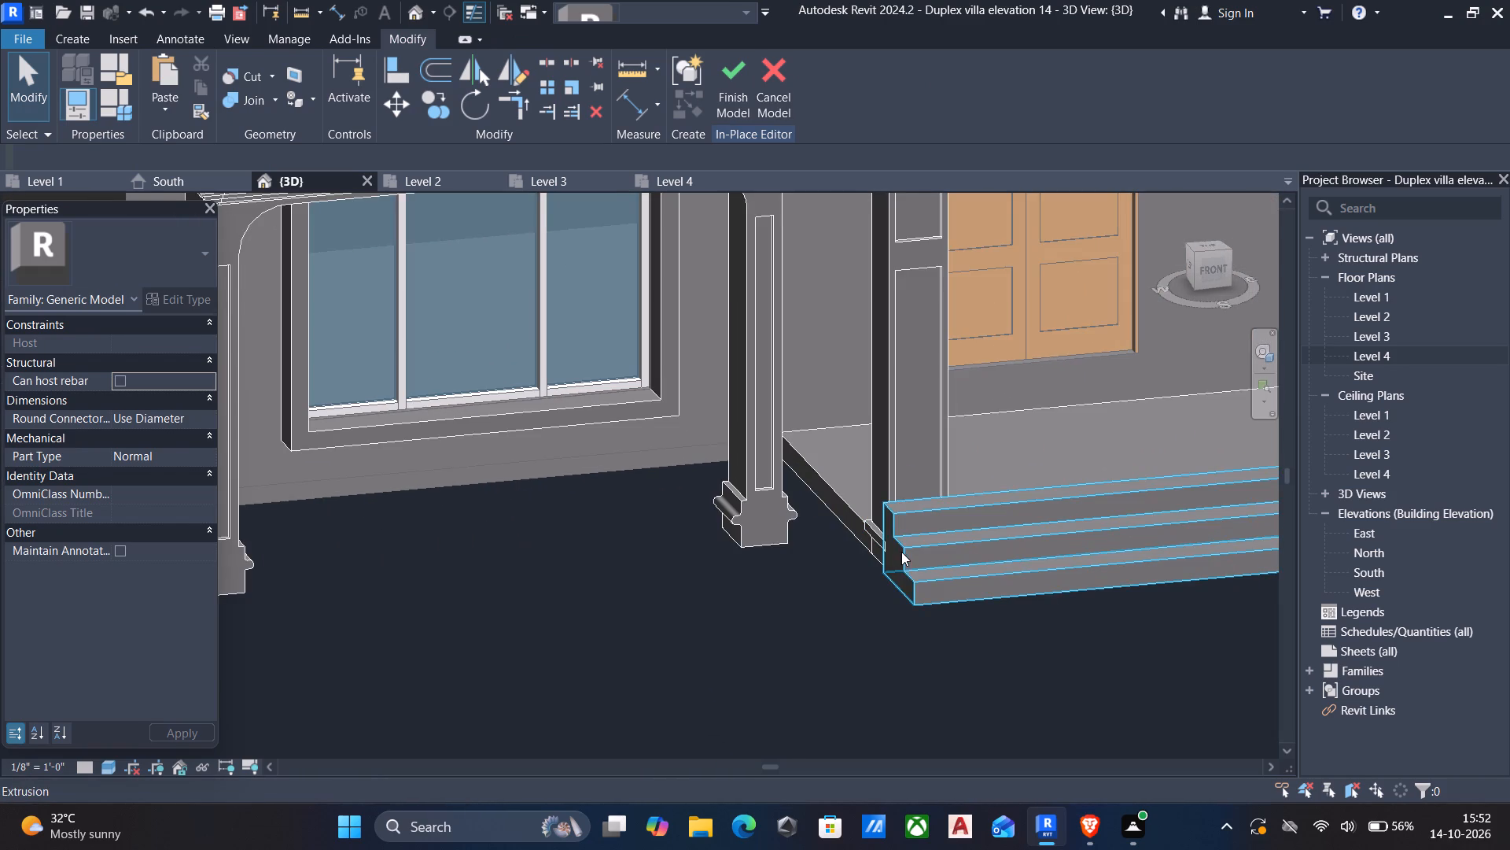
{"action": "middle_click_drag", "start_coordinate": [895, 555], "coordinate": [777, 528]}
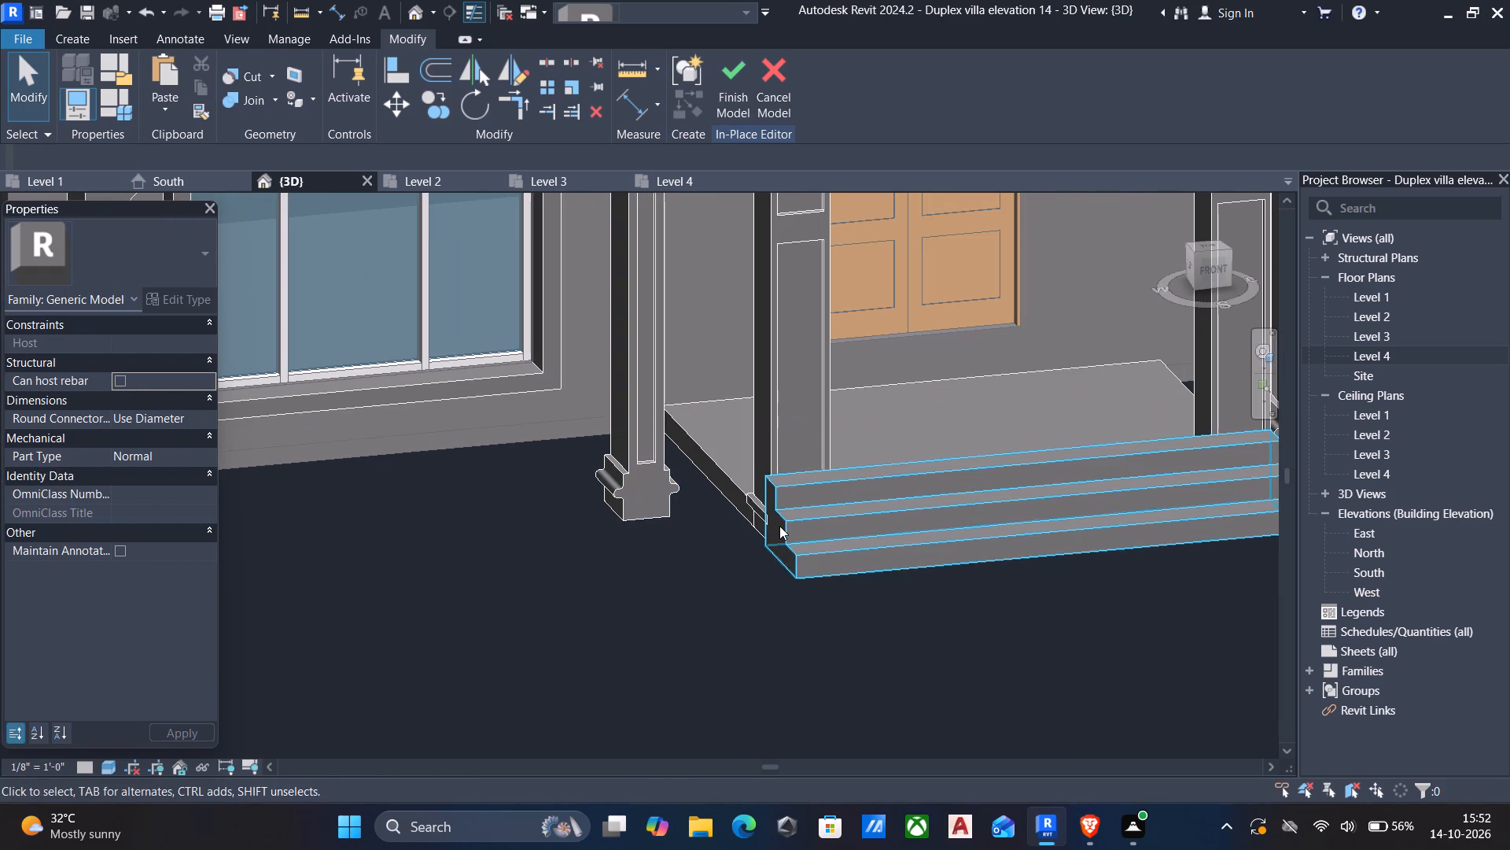
Shorten the entrance steps at both ends so they fit between the left and right entrance columns.
{"action": "left_click", "coordinate": [780, 524]}
{"action": "scroll", "coordinate": [768, 533], "scroll_direction": "up", "scroll_amount": 4}
{"action": "left_click_drag", "start_coordinate": [783, 519], "coordinate": [788, 514]}
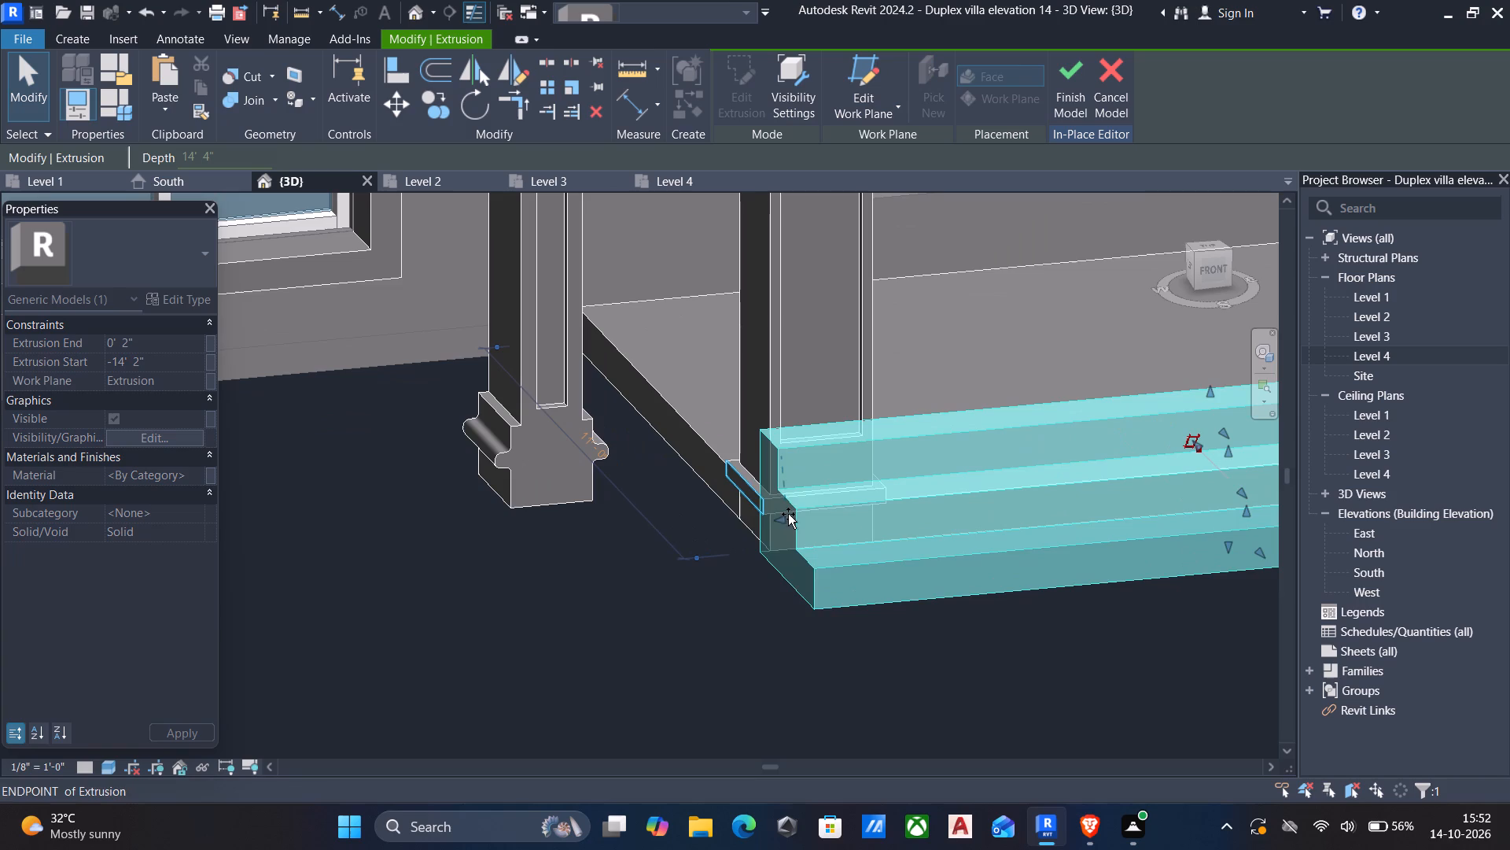
{"action": "left_click_drag", "start_coordinate": [788, 514], "coordinate": [885, 493]}
{"action": "key", "text": "Escape"}
{"action": "middle_click_drag", "start_coordinate": [843, 544], "coordinate": [776, 556], "text": "shift"}
{"action": "scroll", "coordinate": [776, 556], "scroll_direction": "down", "scroll_amount": 5}
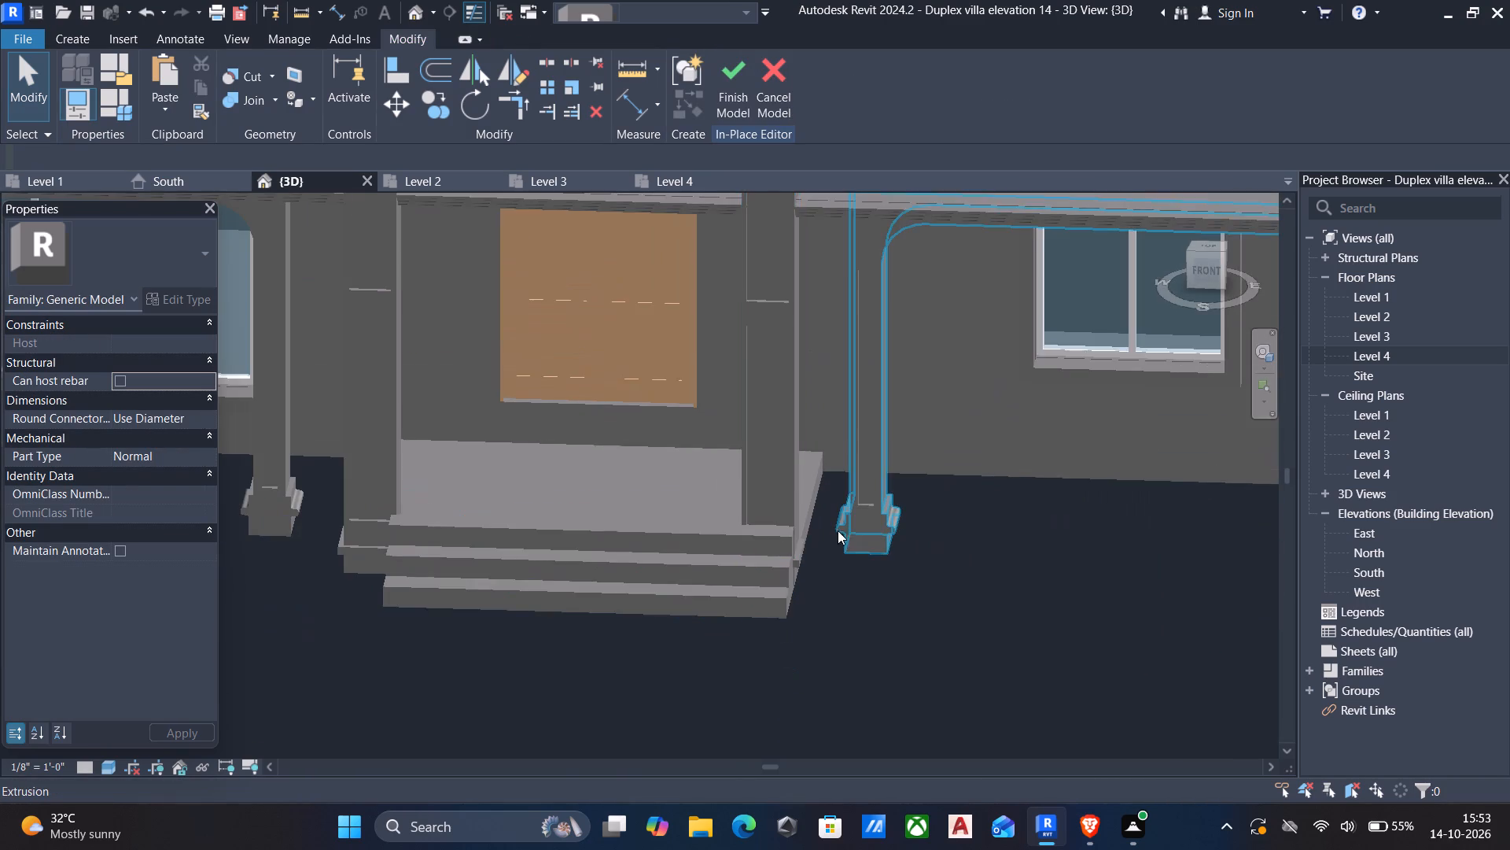
{"action": "left_click", "coordinate": [779, 534]}
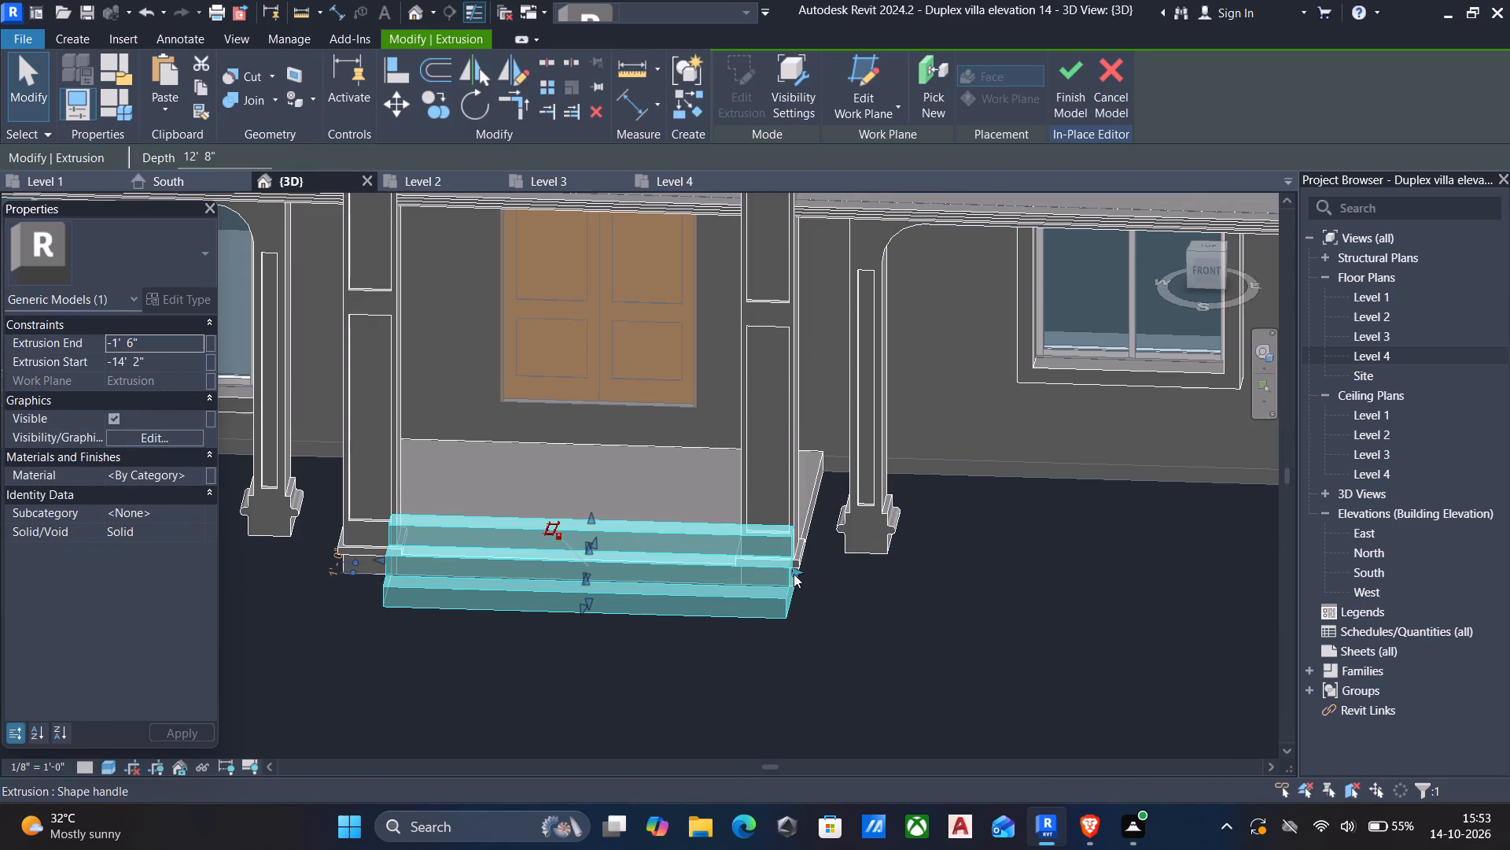
{"action": "left_click_drag", "start_coordinate": [796, 571], "coordinate": [739, 562]}
{"action": "key", "text": "Escape"}
{"action": "scroll", "coordinate": [739, 601], "scroll_direction": "down", "scroll_amount": 4}
{"action": "middle_click_drag", "start_coordinate": [738, 609], "coordinate": [801, 589], "text": "shift"}
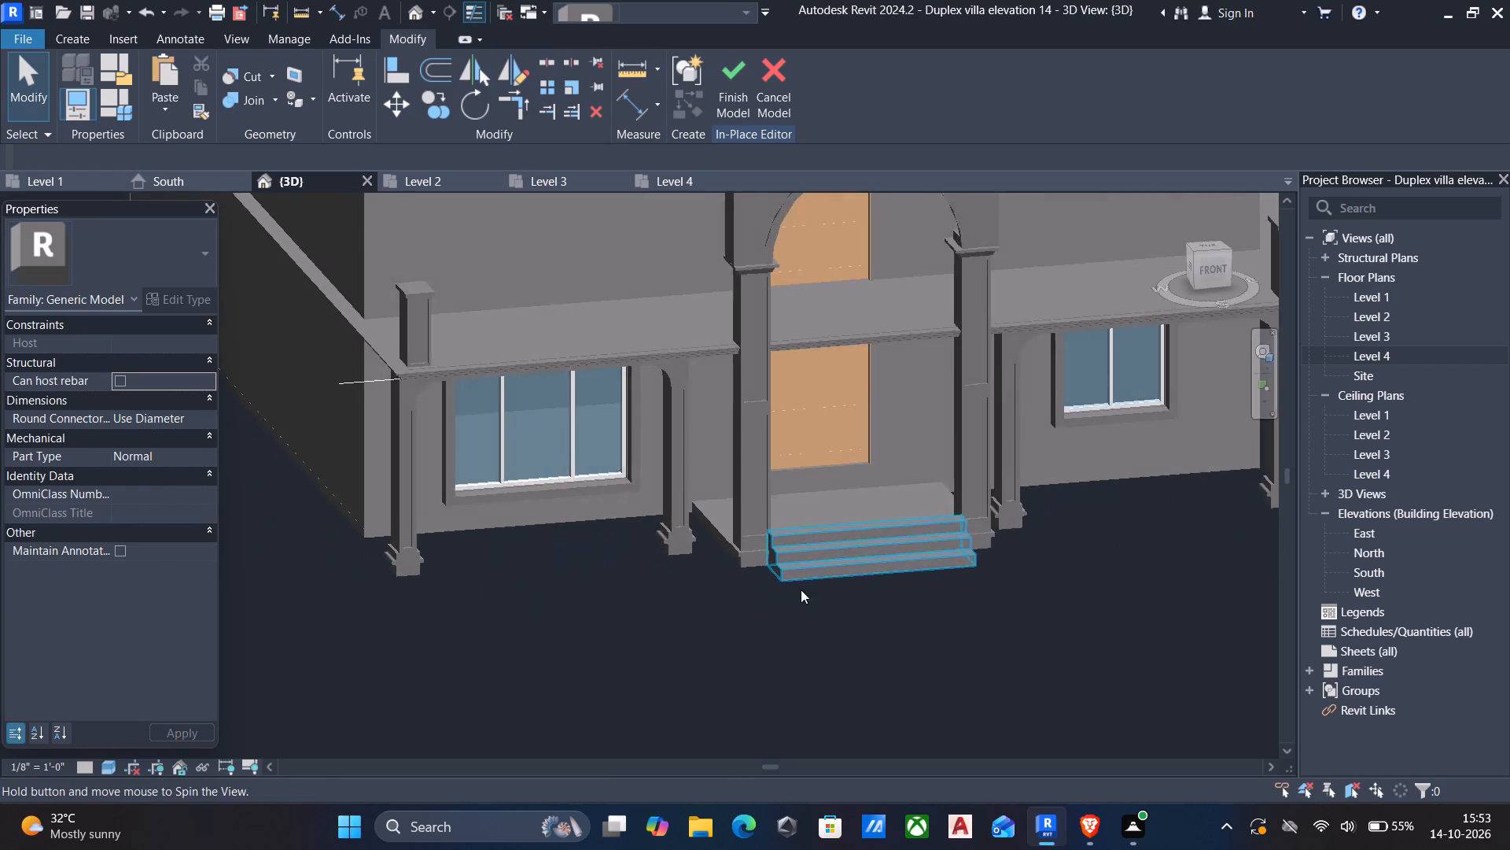
Raise the top of the entrance platform to the level of the top entrance step.
{"action": "scroll", "coordinate": [806, 573], "scroll_direction": "up", "scroll_amount": 4}
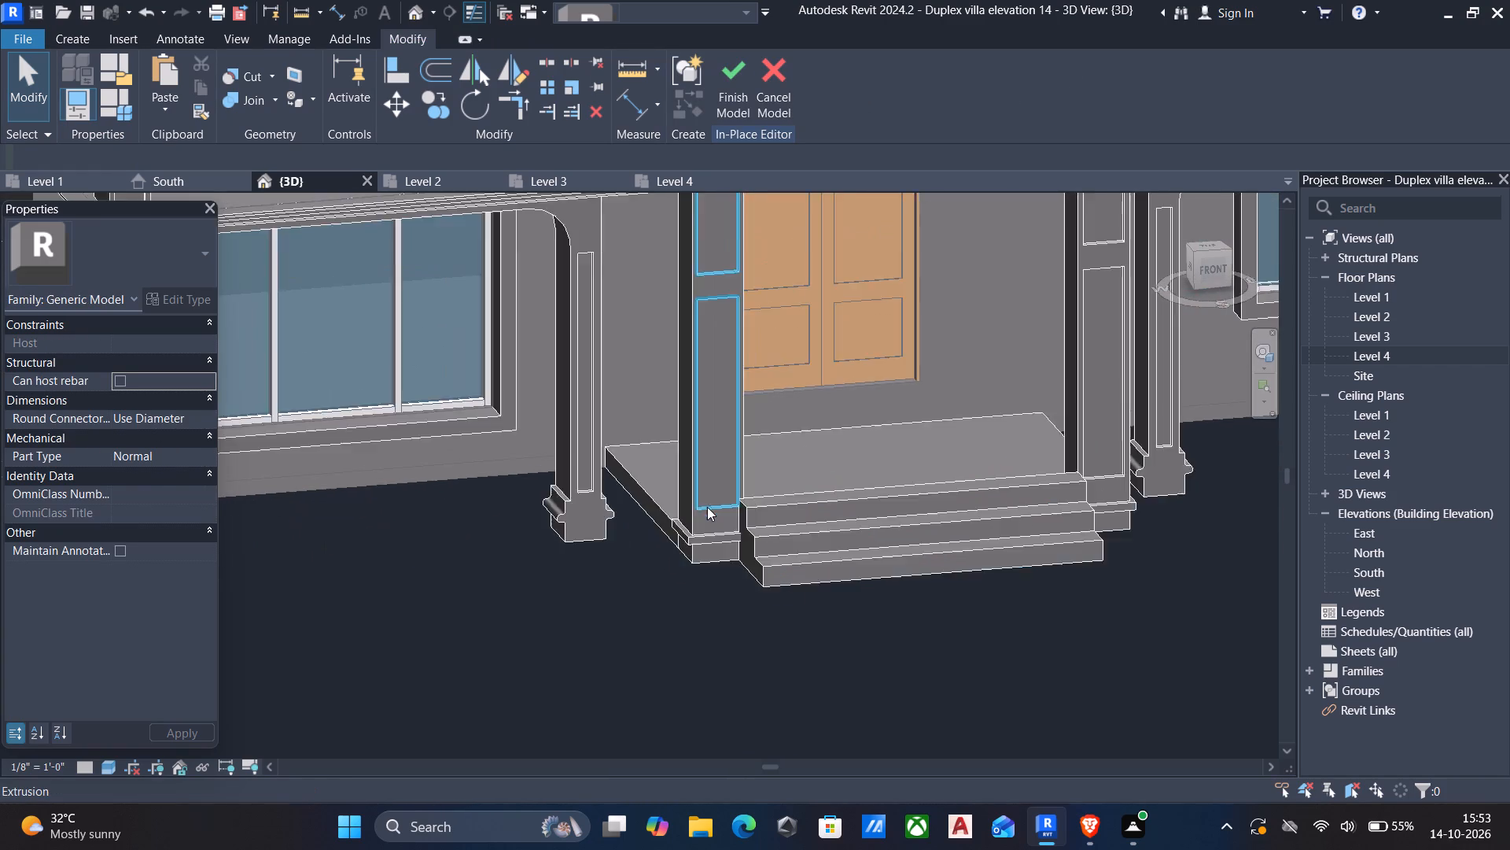
{"action": "scroll", "coordinate": [707, 507], "scroll_direction": "up", "scroll_amount": 4}
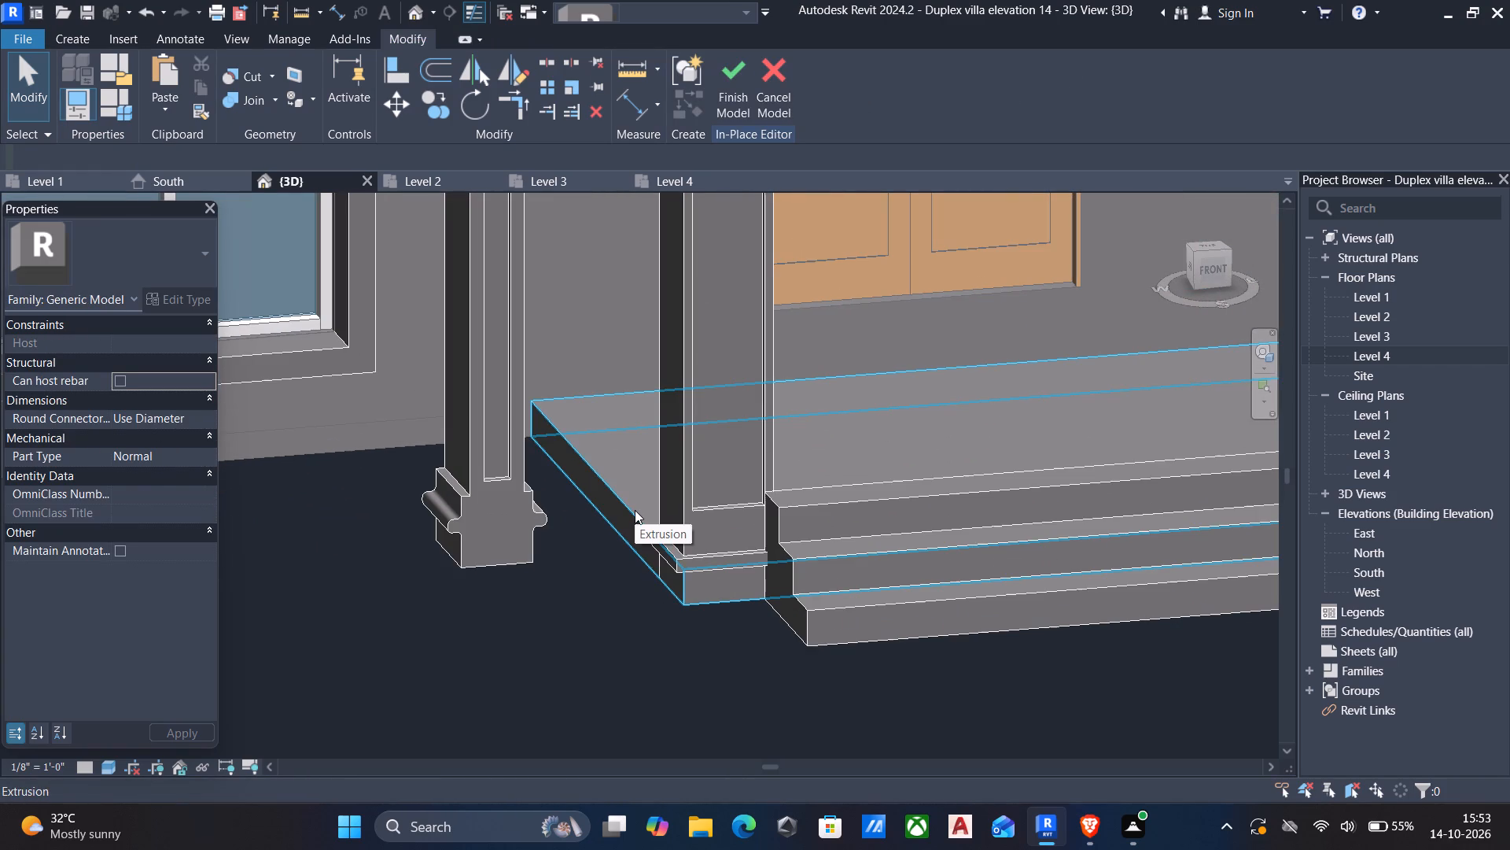
{"action": "scroll", "coordinate": [635, 510], "scroll_direction": "down", "scroll_amount": 8}
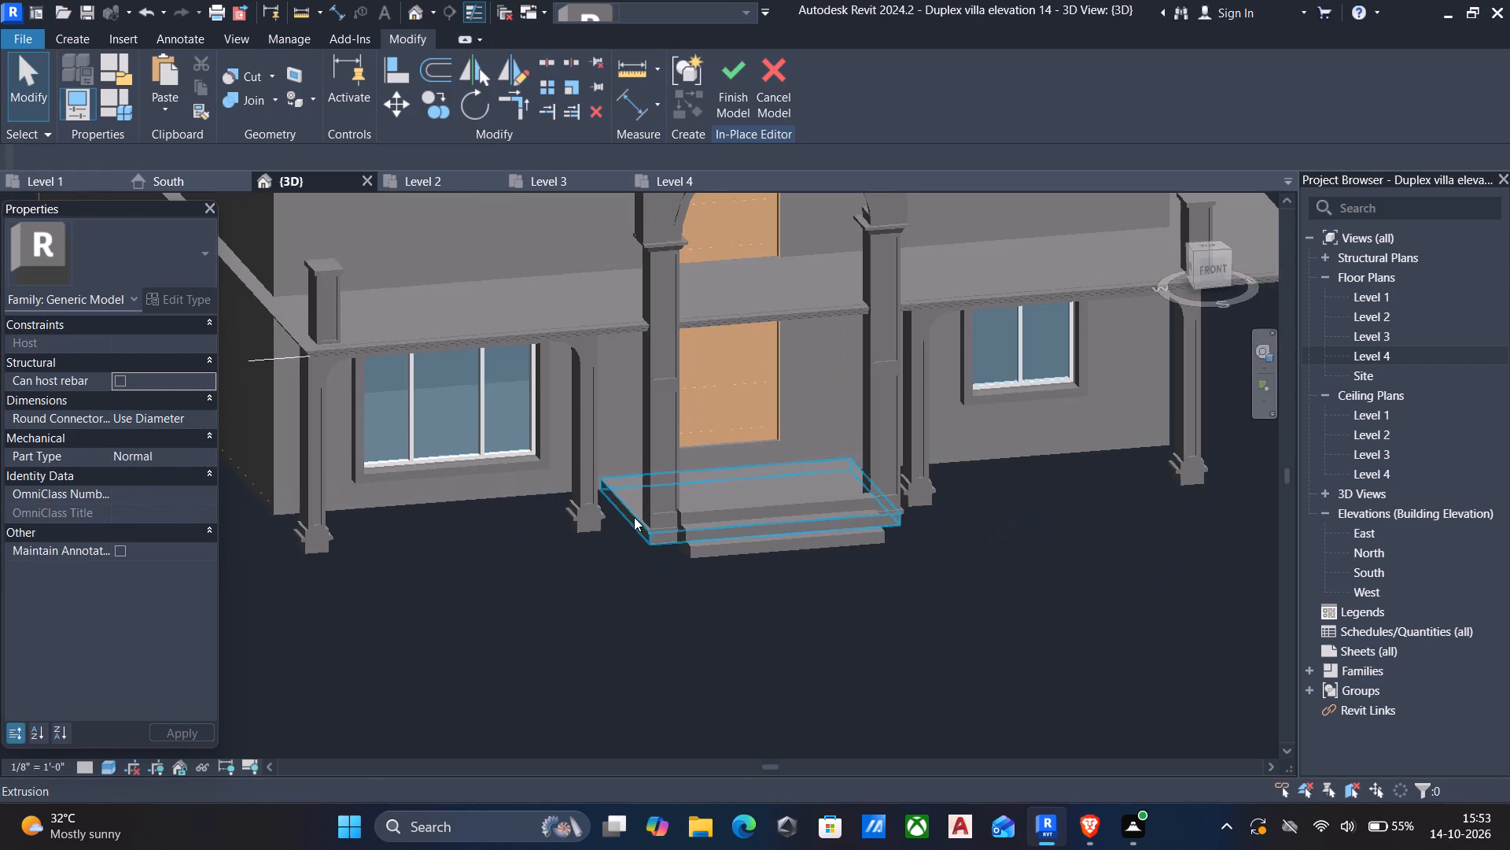
{"action": "middle_click_drag", "start_coordinate": [634, 517], "coordinate": [597, 549], "text": "shift"}
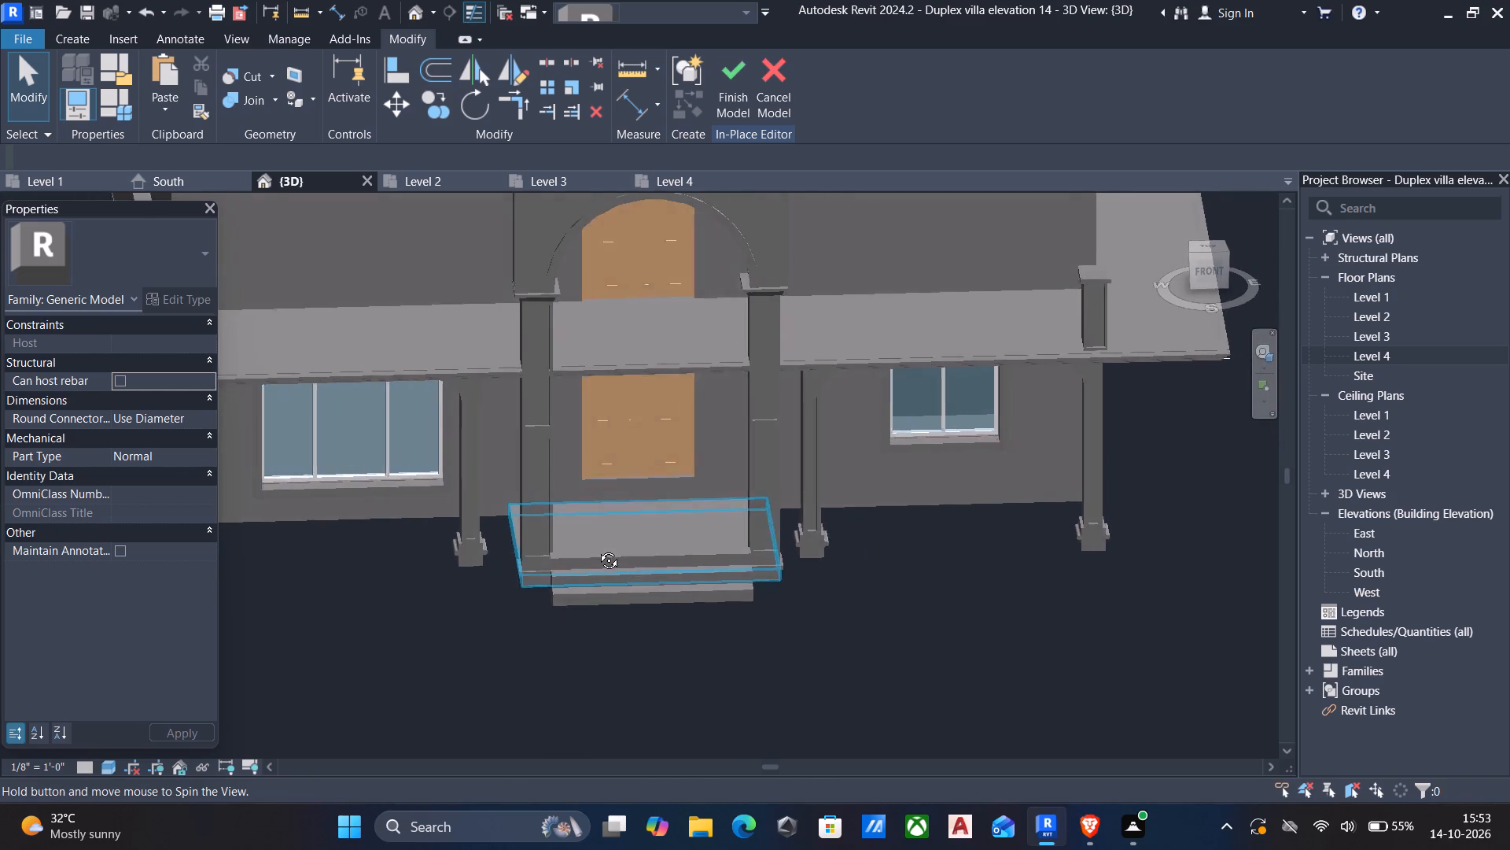
{"action": "middle_click_drag", "start_coordinate": [597, 549], "coordinate": [596, 549], "text": "shift"}
{"action": "left_click", "coordinate": [709, 497]}
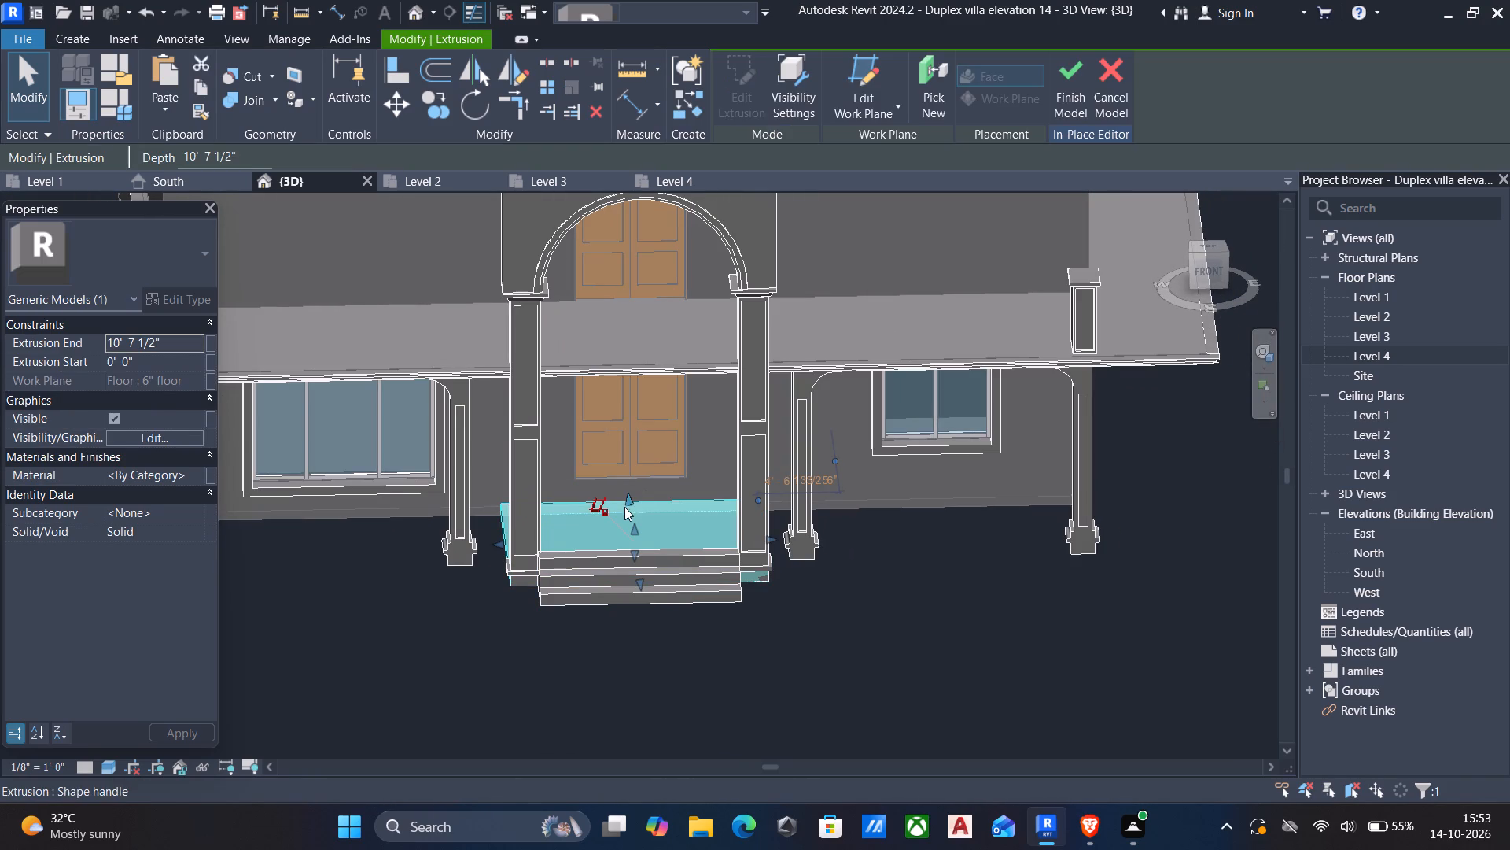
{"action": "left_click_drag", "start_coordinate": [632, 527], "coordinate": [628, 519]}
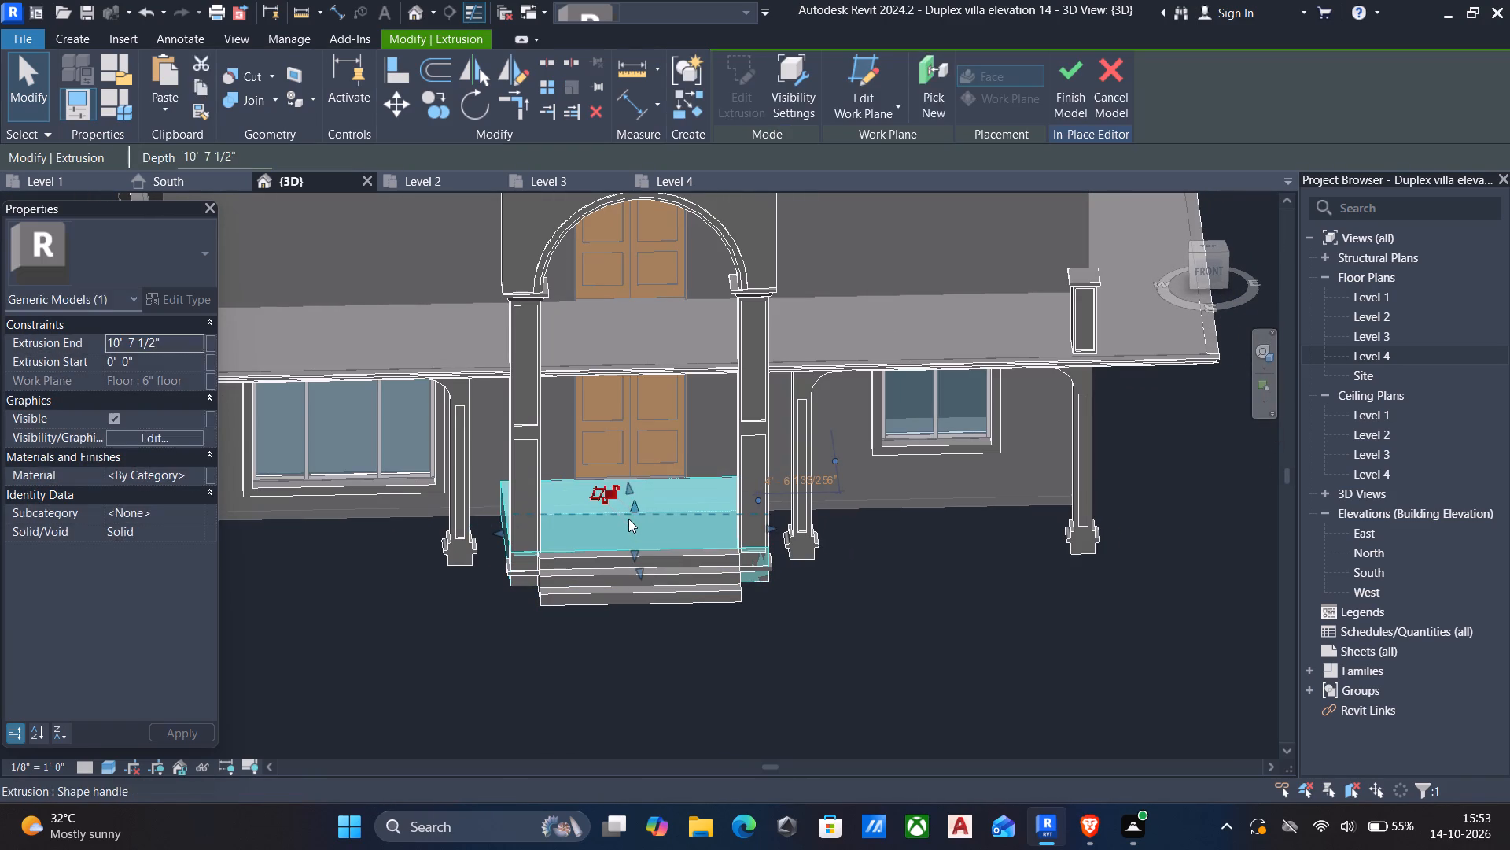
{"action": "key", "text": "Escape"}
Examine the entrance platform and the steps' stepped profile from the villa's left side.
{"action": "scroll", "coordinate": [653, 549], "scroll_direction": "down", "scroll_amount": 3}
{"action": "middle_click_drag", "start_coordinate": [646, 547], "coordinate": [732, 505], "text": "shift"}
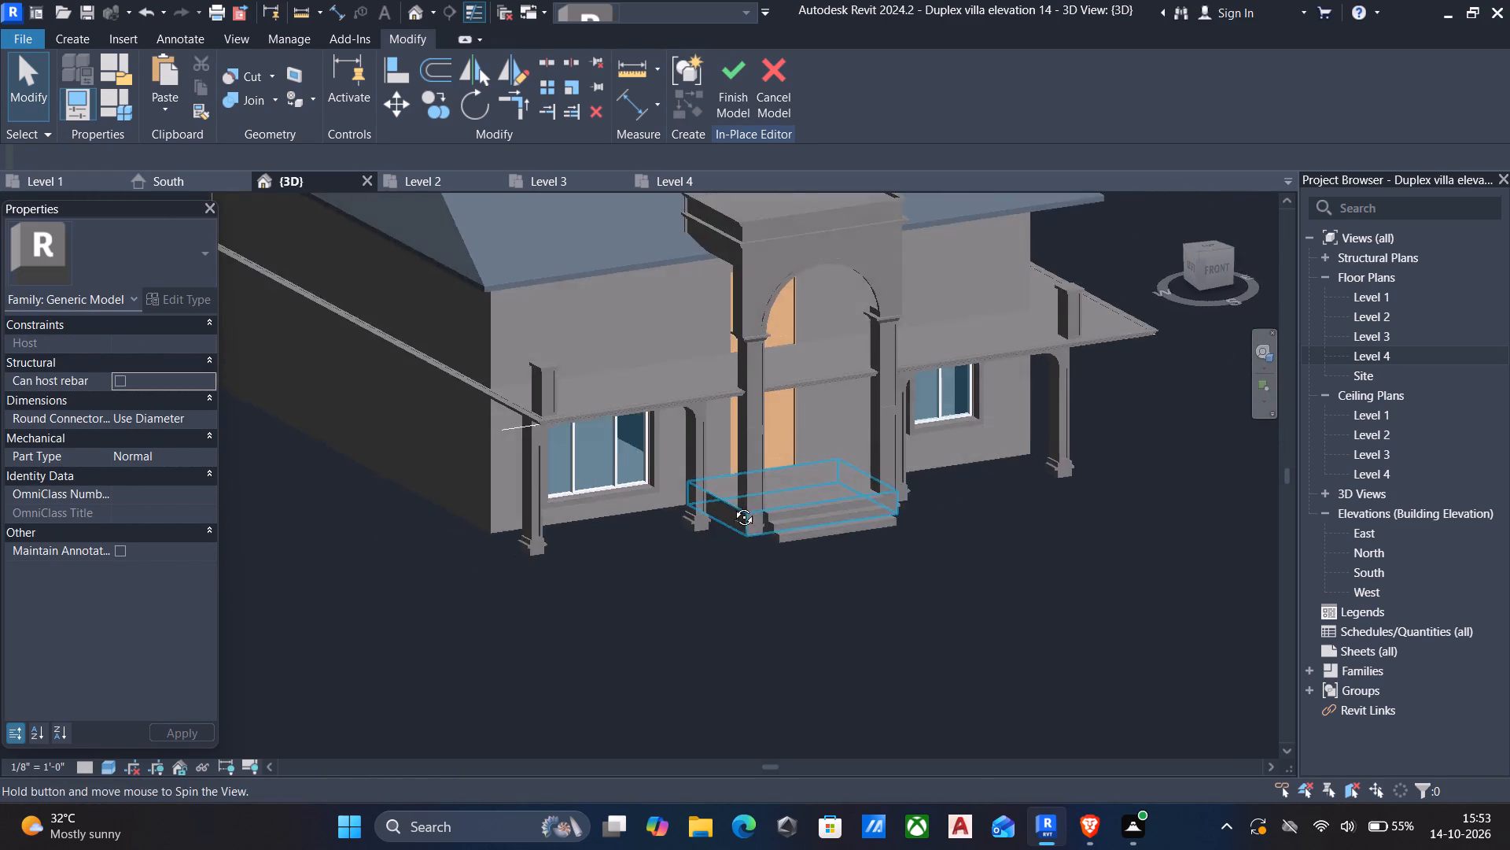
{"action": "middle_click_drag", "start_coordinate": [732, 505], "coordinate": [866, 479], "text": "shift"}
{"action": "scroll", "coordinate": [1023, 464], "scroll_direction": "up", "scroll_amount": 6}
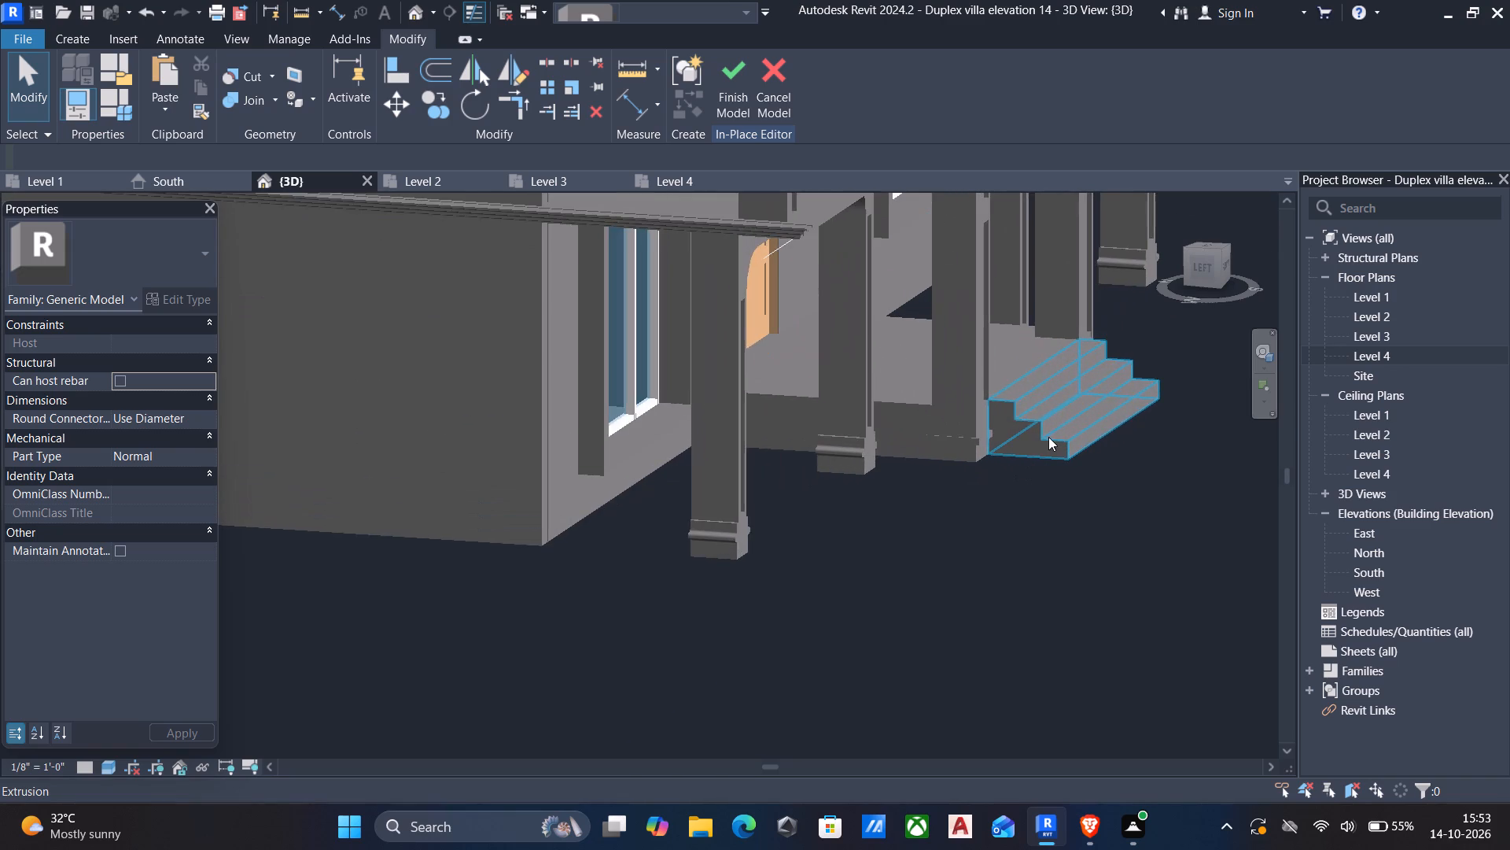
{"action": "scroll", "coordinate": [1048, 437], "scroll_direction": "up", "scroll_amount": 11}
{"action": "scroll", "coordinate": [1048, 437], "scroll_direction": "down", "scroll_amount": 2}
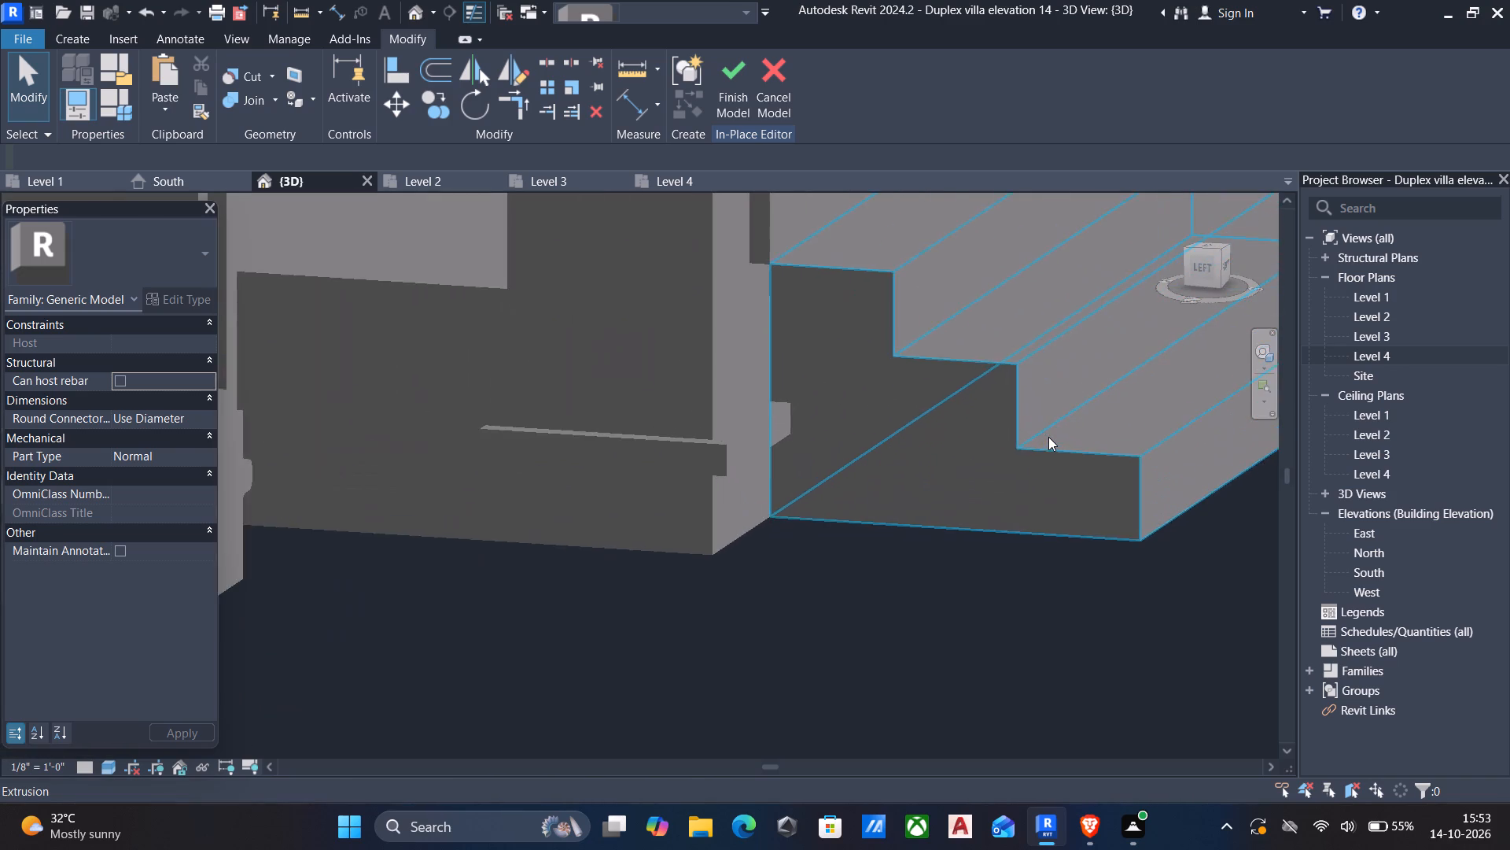
{"action": "scroll", "coordinate": [1048, 437], "scroll_direction": "down", "scroll_amount": 10}
For a new extrusion, sketch a rectangle about 5'-8" by 8" on the entrance platform's left side face, from the wall base to the veranda column.
{"action": "middle_click_drag", "start_coordinate": [794, 464], "coordinate": [816, 482], "text": "shift"}
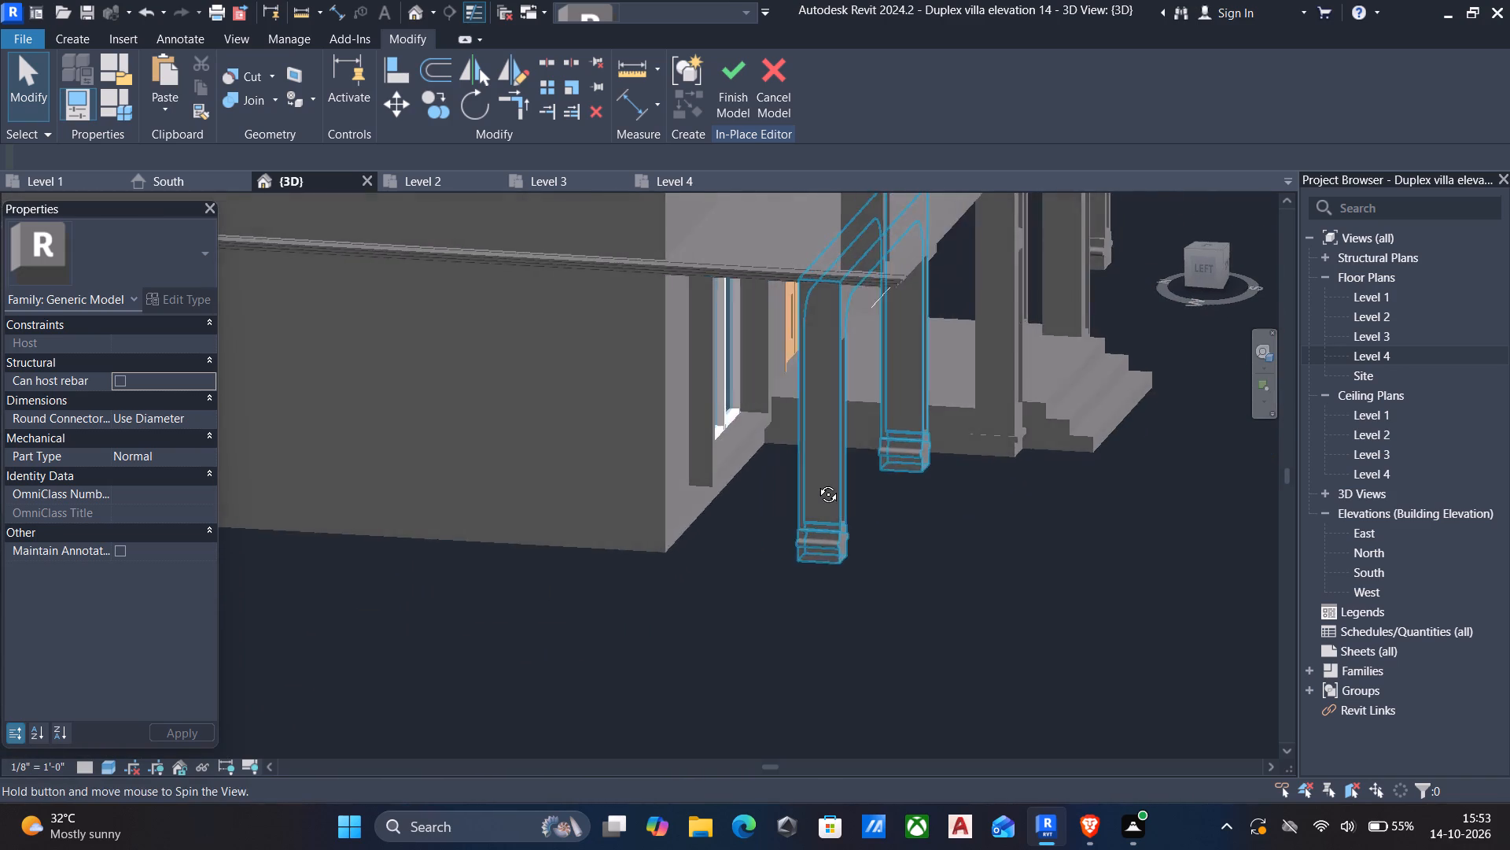
{"action": "middle_click_drag", "start_coordinate": [816, 482], "coordinate": [867, 413], "text": "shift"}
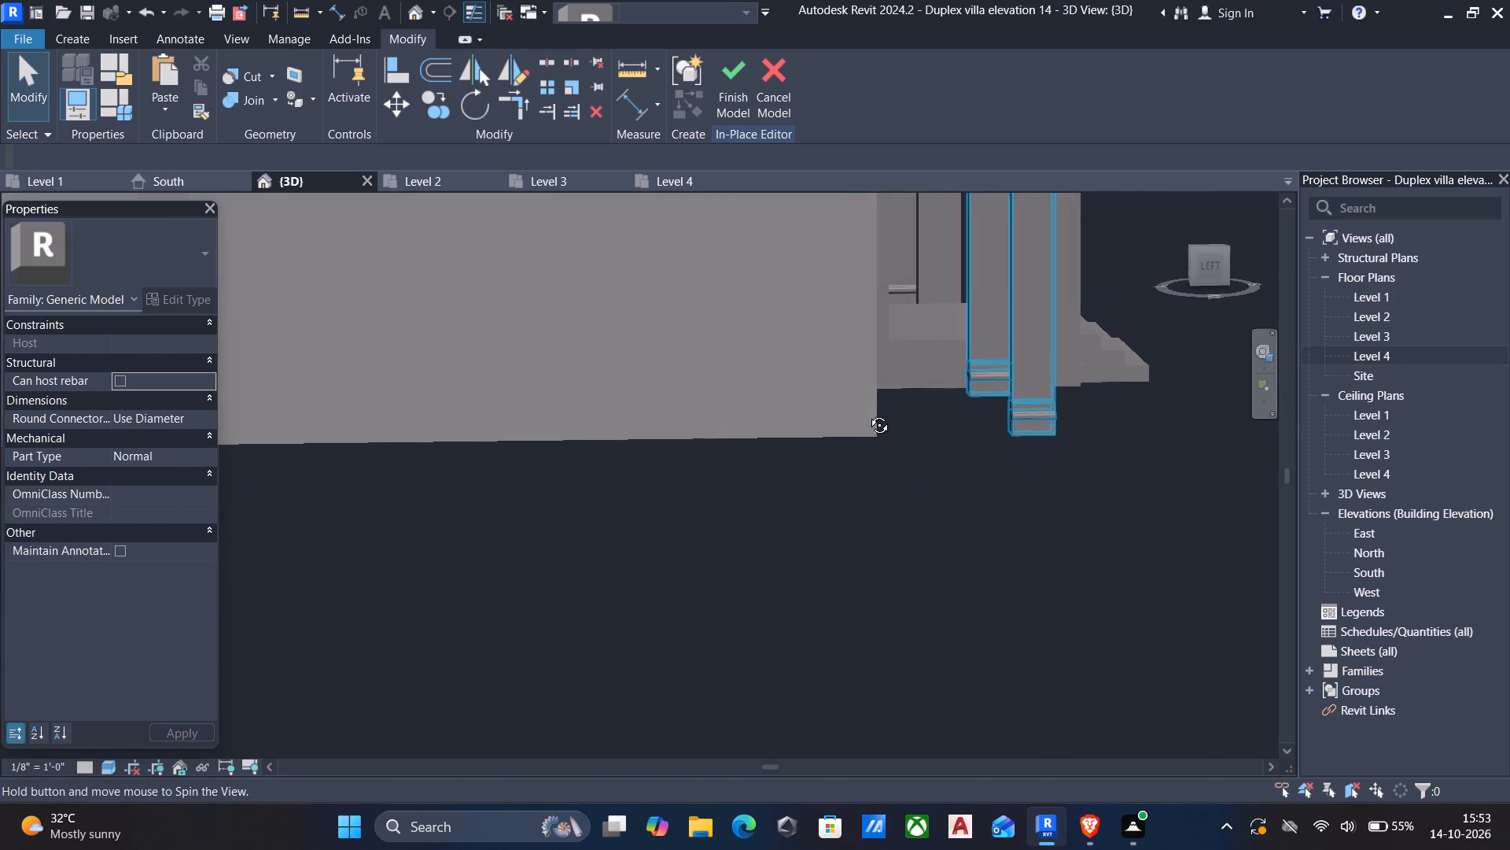
{"action": "middle_click_drag", "start_coordinate": [867, 413], "coordinate": [863, 386], "text": "shift"}
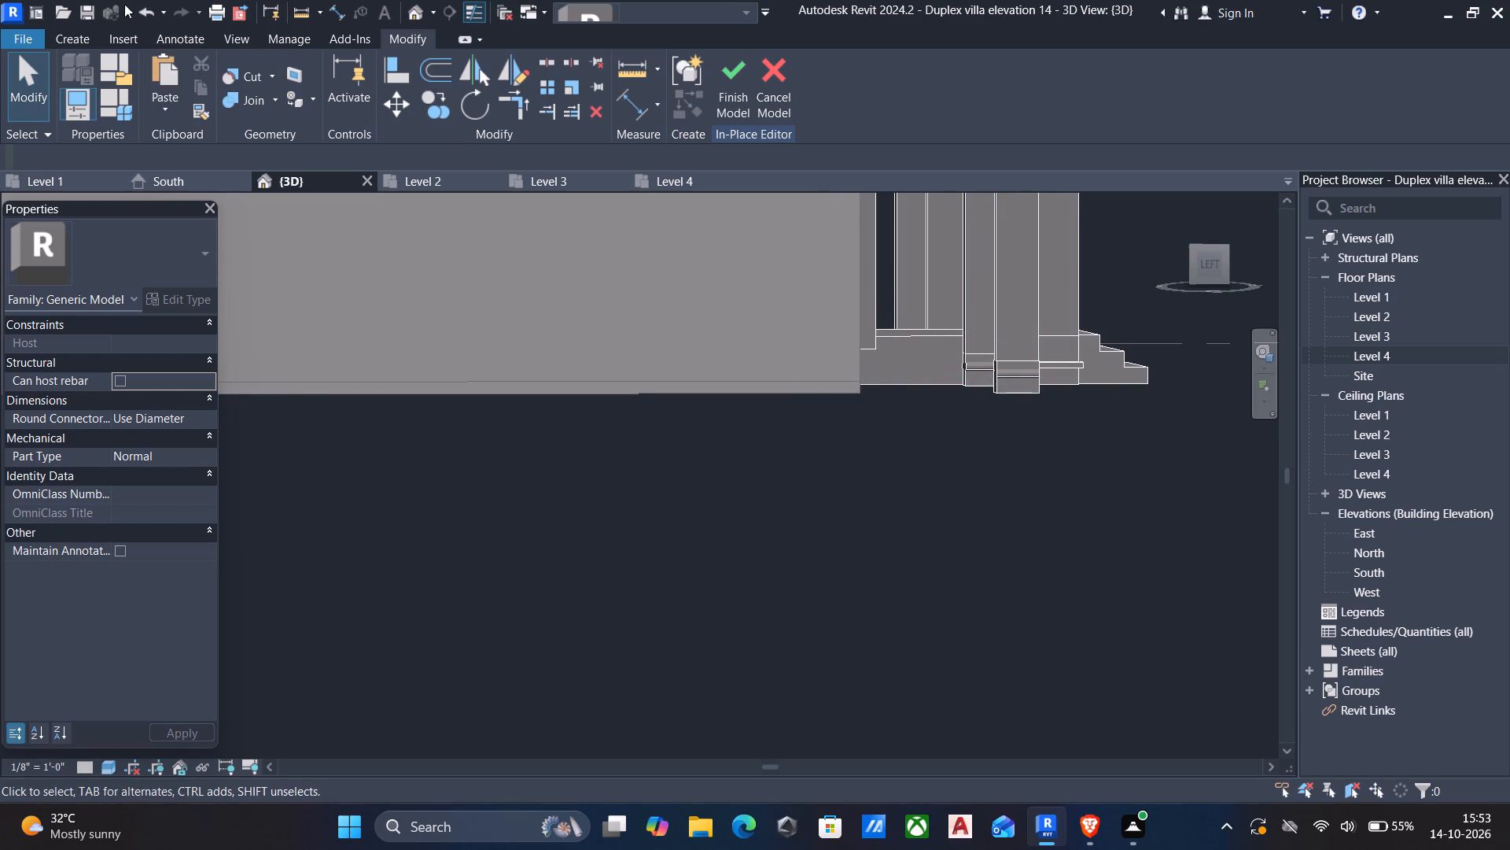
{"action": "left_click", "coordinate": [72, 33]}
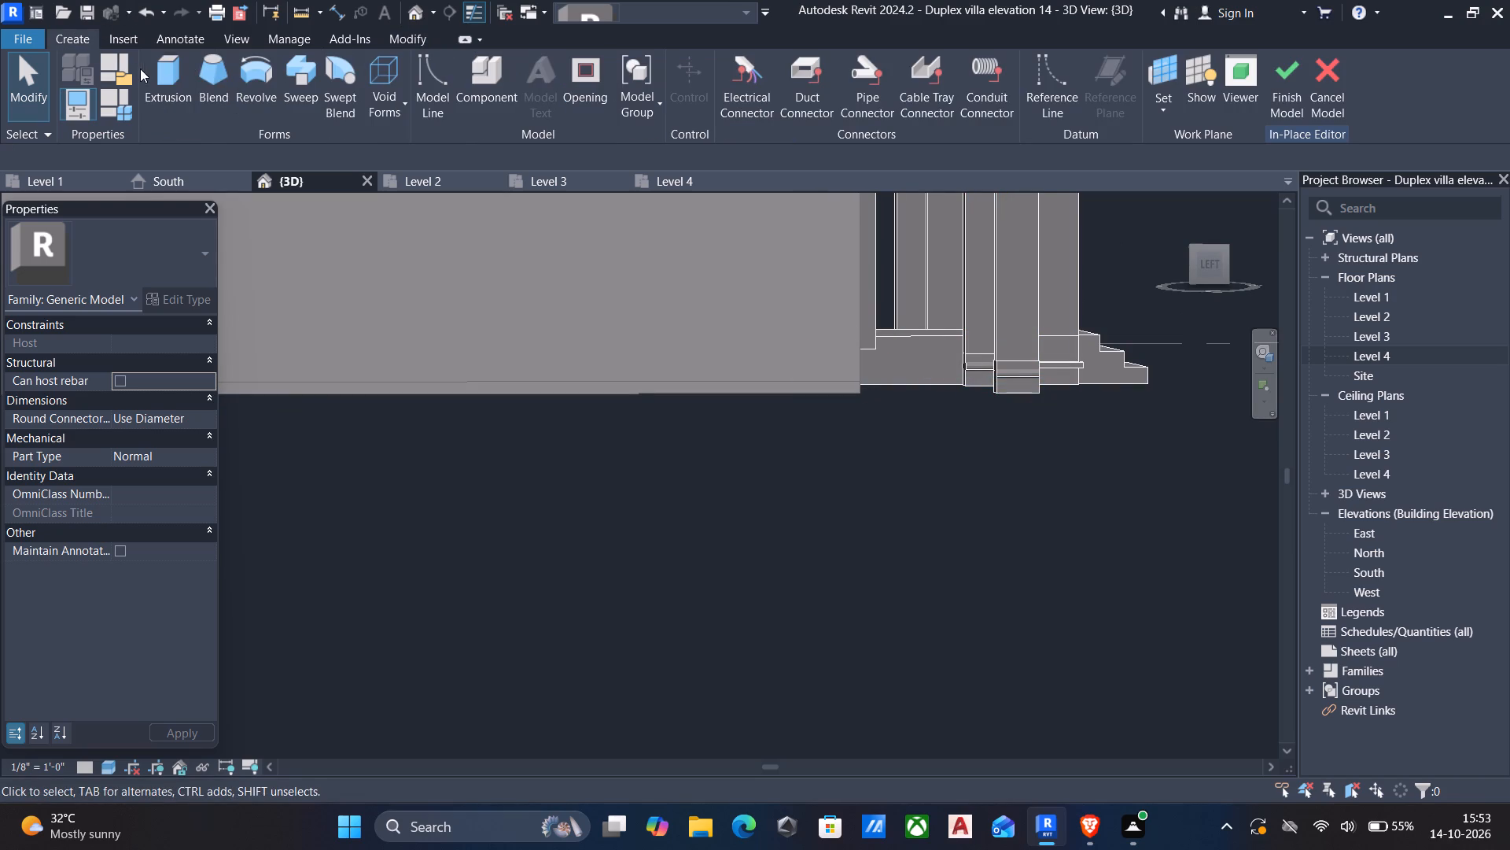
{"action": "left_click", "coordinate": [160, 71]}
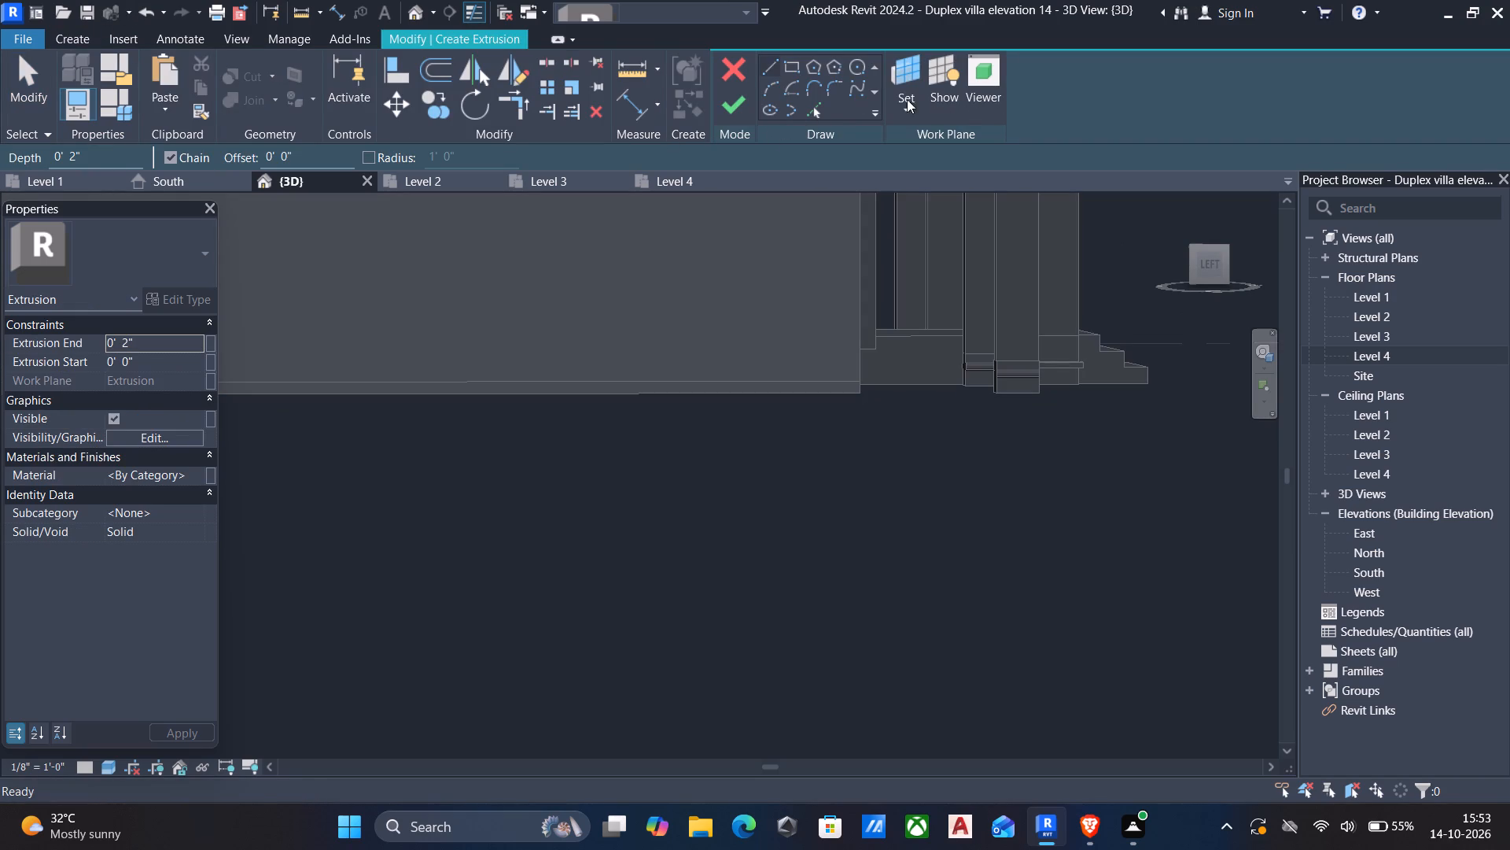
{"action": "left_click", "coordinate": [897, 105]}
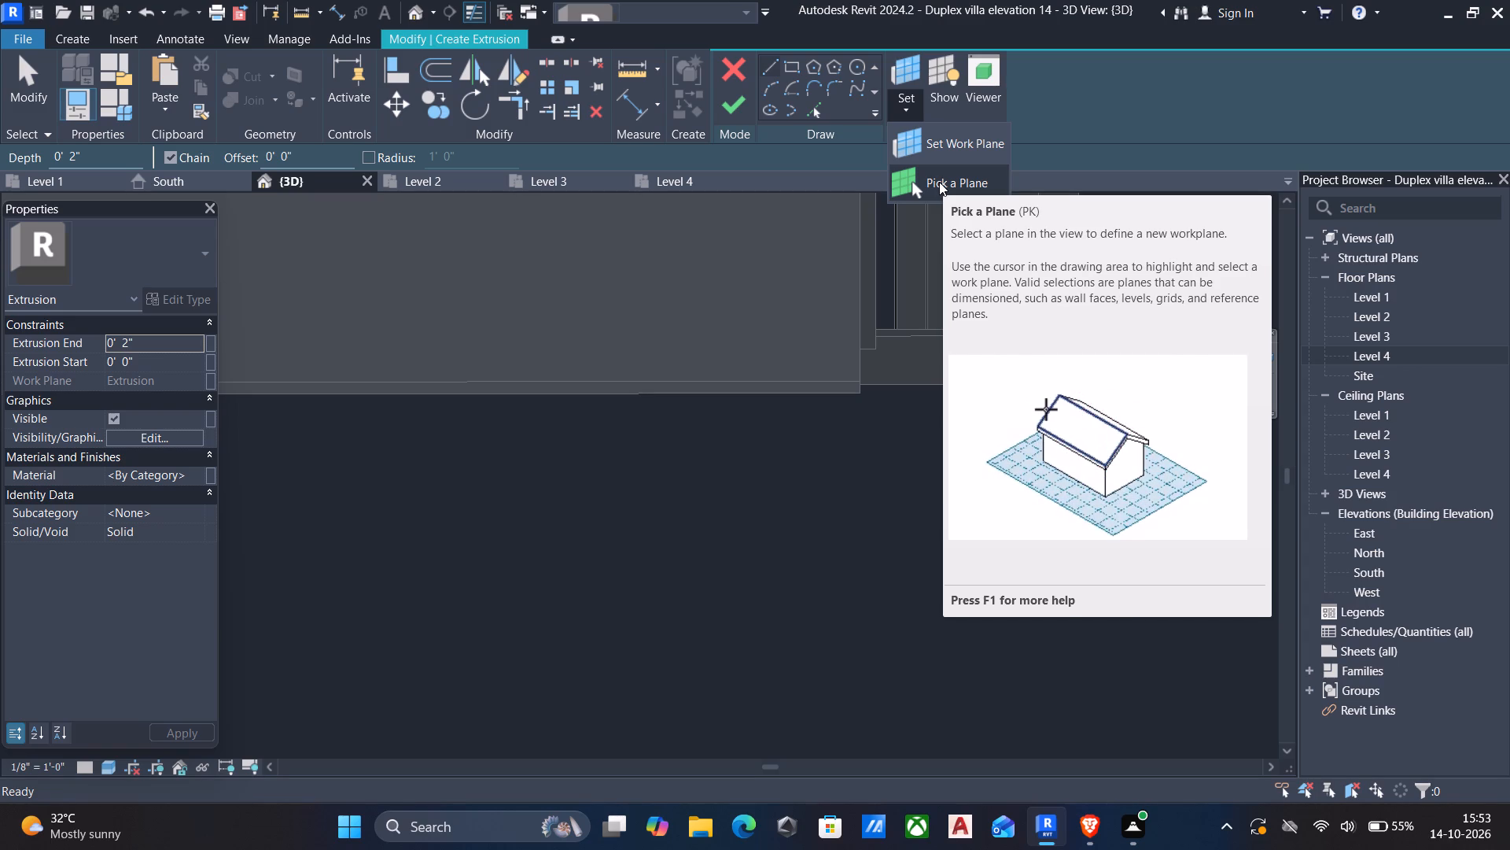
{"action": "left_click", "coordinate": [939, 182]}
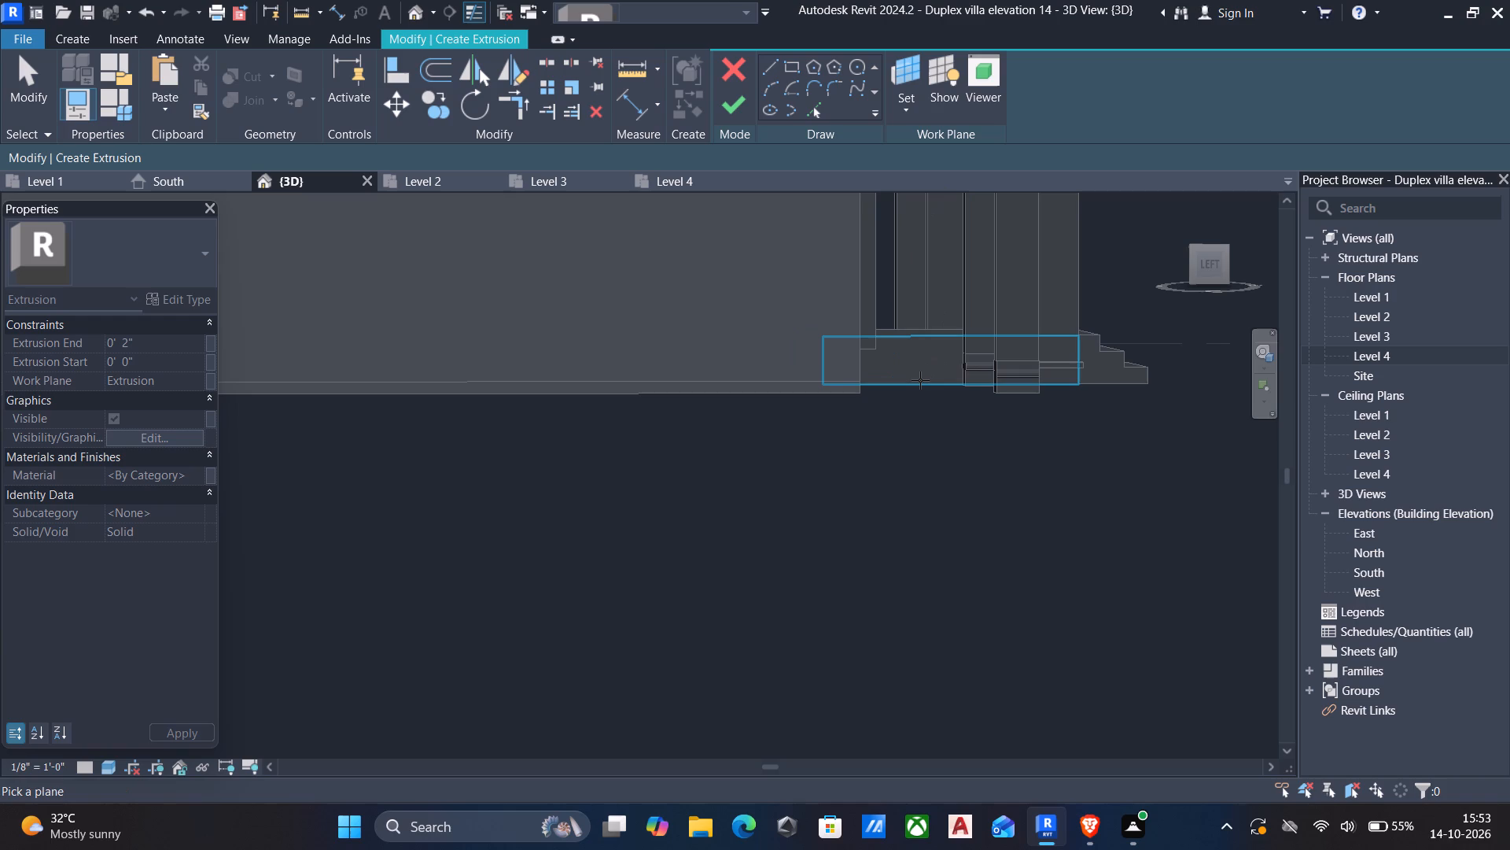
{"action": "left_click", "coordinate": [920, 380]}
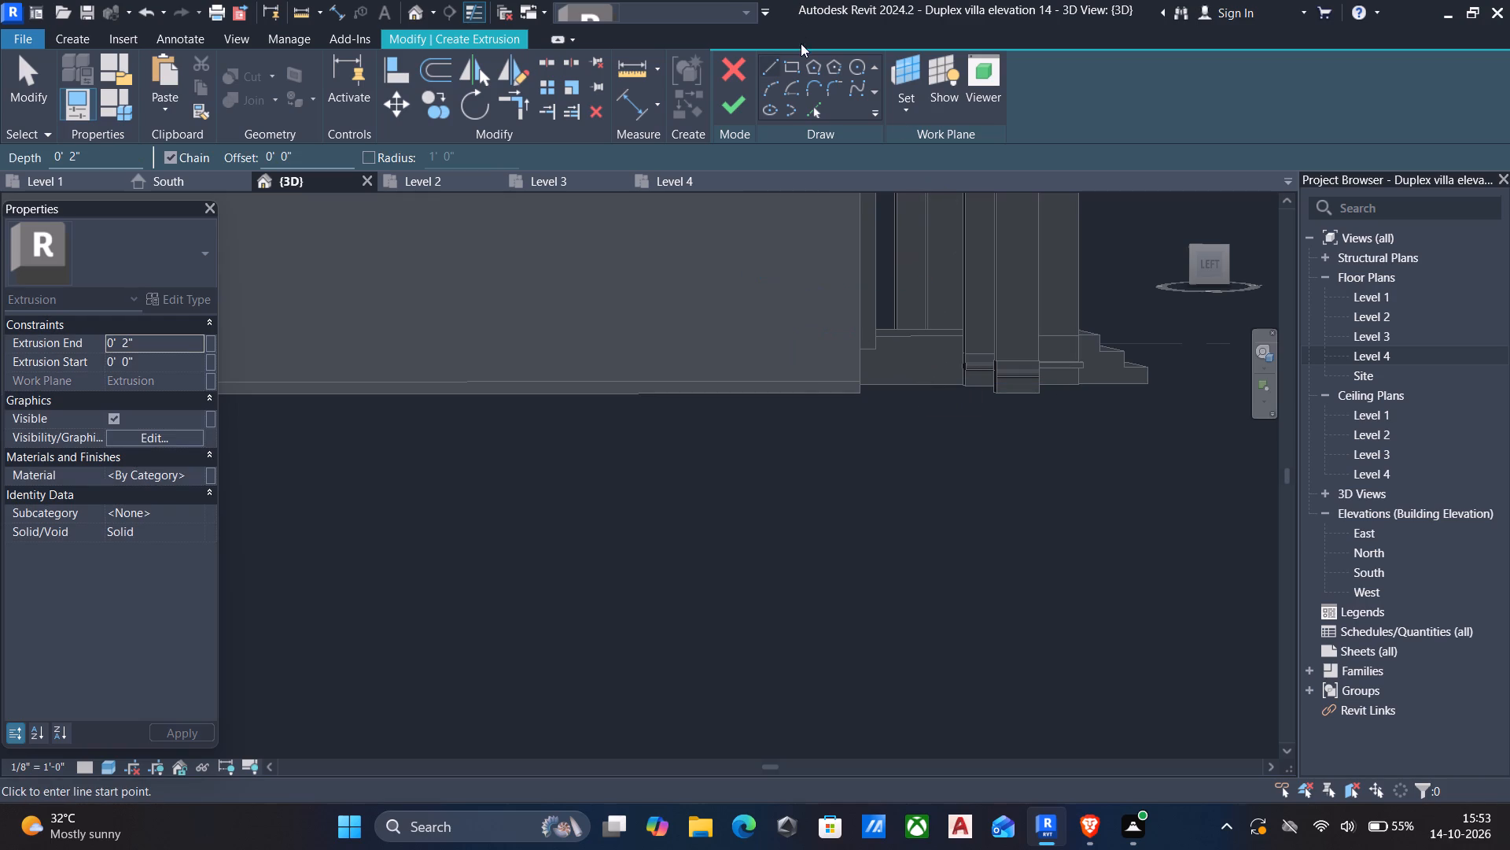
{"action": "left_click", "coordinate": [790, 67]}
{"action": "scroll", "coordinate": [881, 326], "scroll_direction": "up", "scroll_amount": 4}
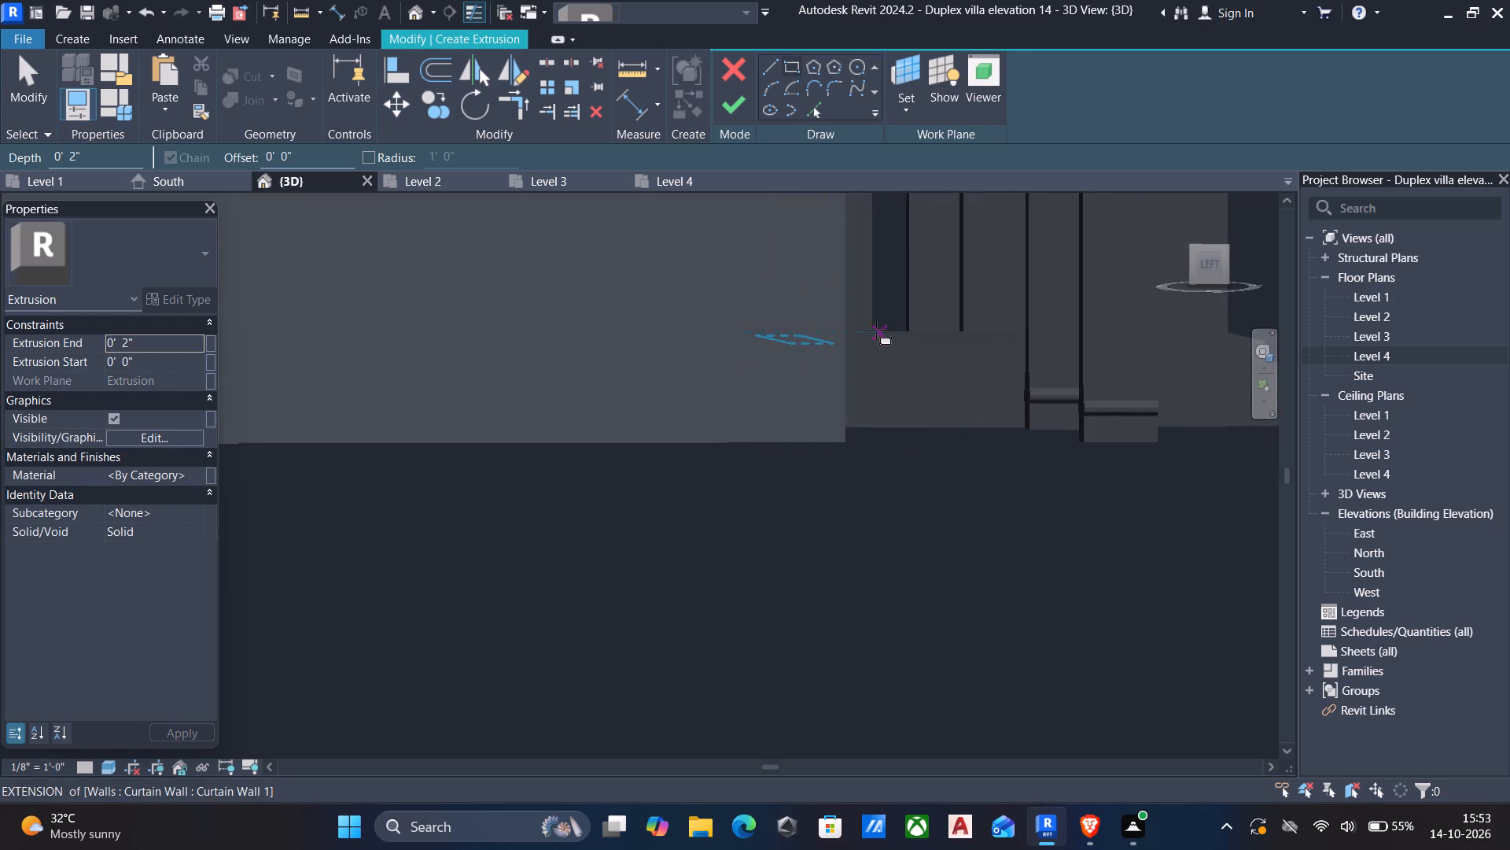
{"action": "middle_click_drag", "start_coordinate": [874, 331], "coordinate": [839, 341], "text": "shift"}
{"action": "scroll", "coordinate": [735, 444], "scroll_direction": "up", "scroll_amount": 3}
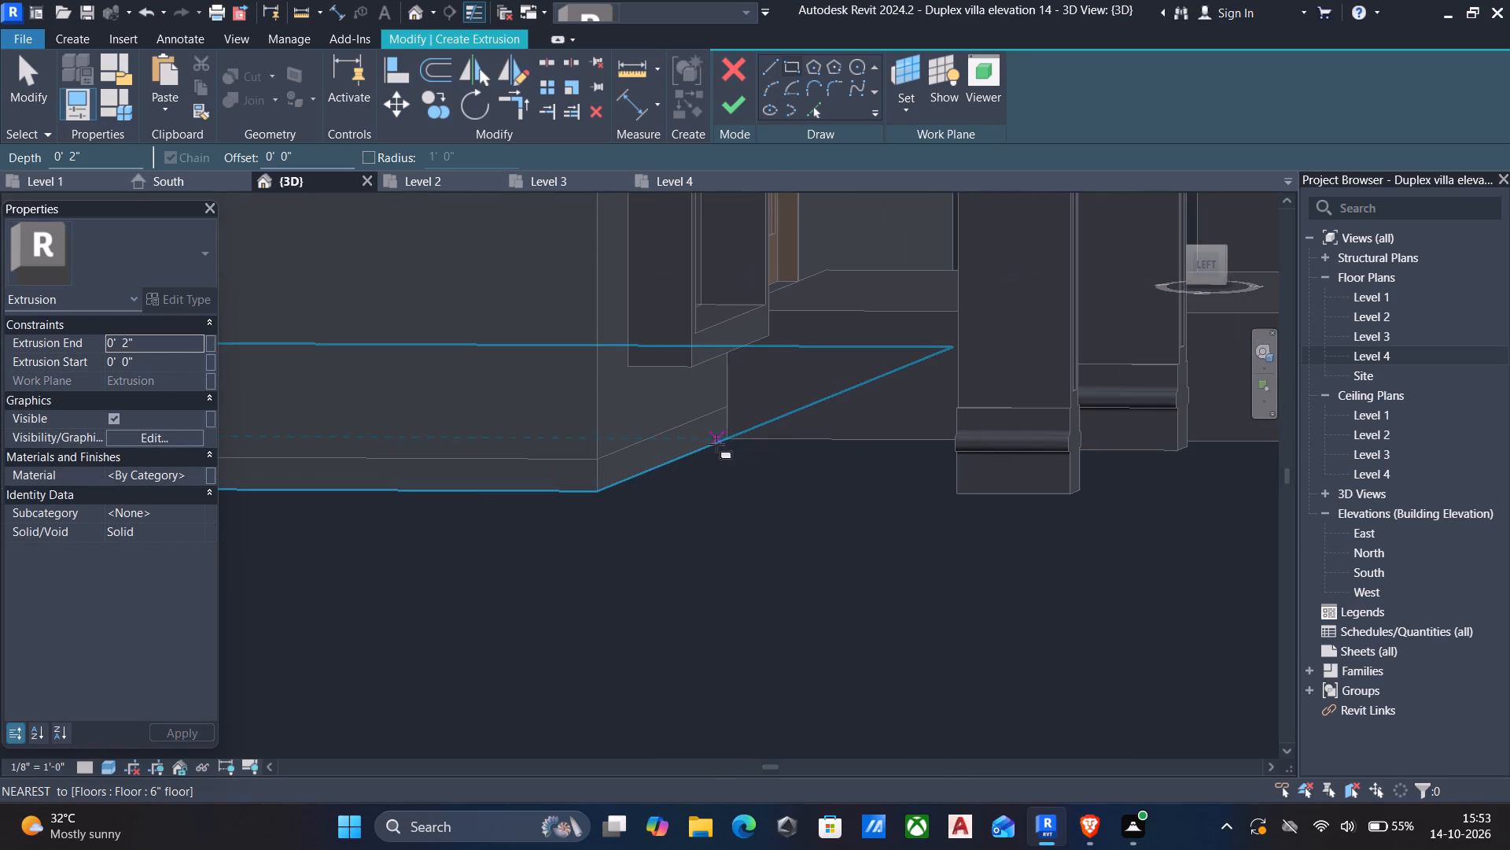
{"action": "left_click", "coordinate": [722, 442]}
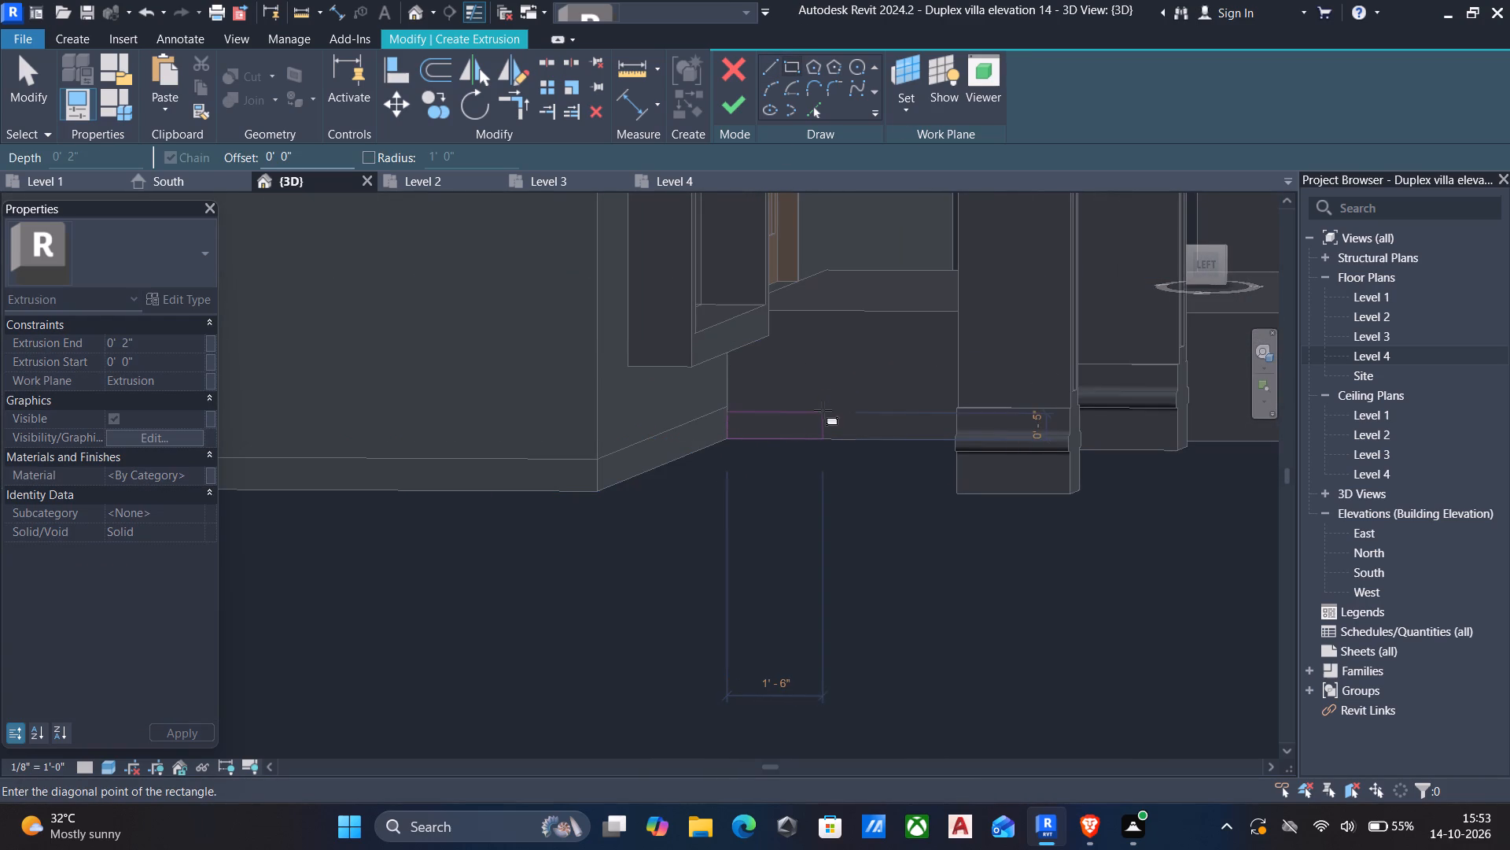
{"action": "middle_click_drag", "start_coordinate": [833, 401], "coordinate": [855, 391], "text": "shift"}
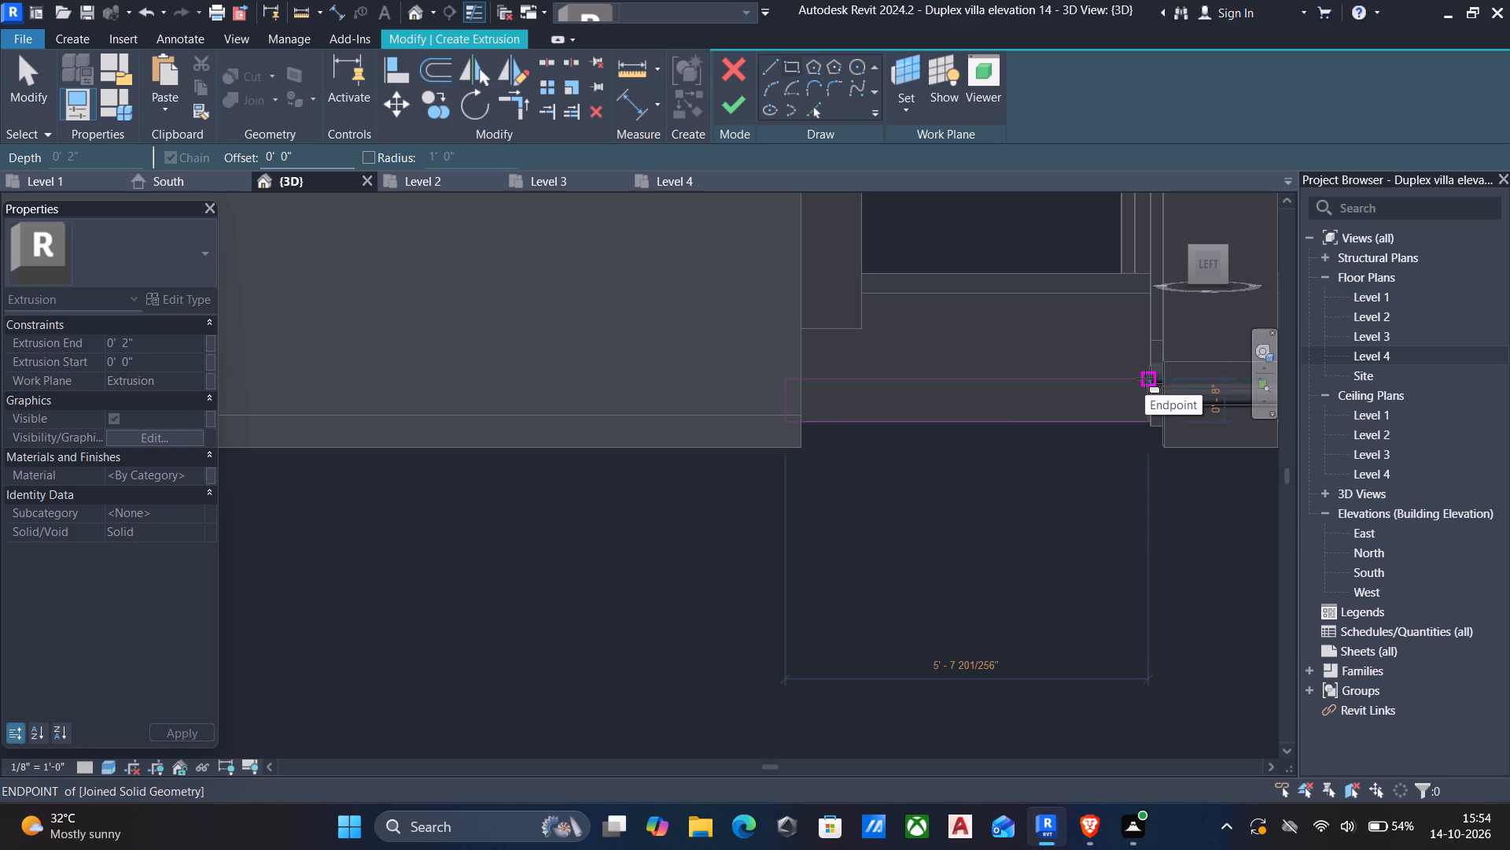
{"action": "left_click", "coordinate": [1145, 379]}
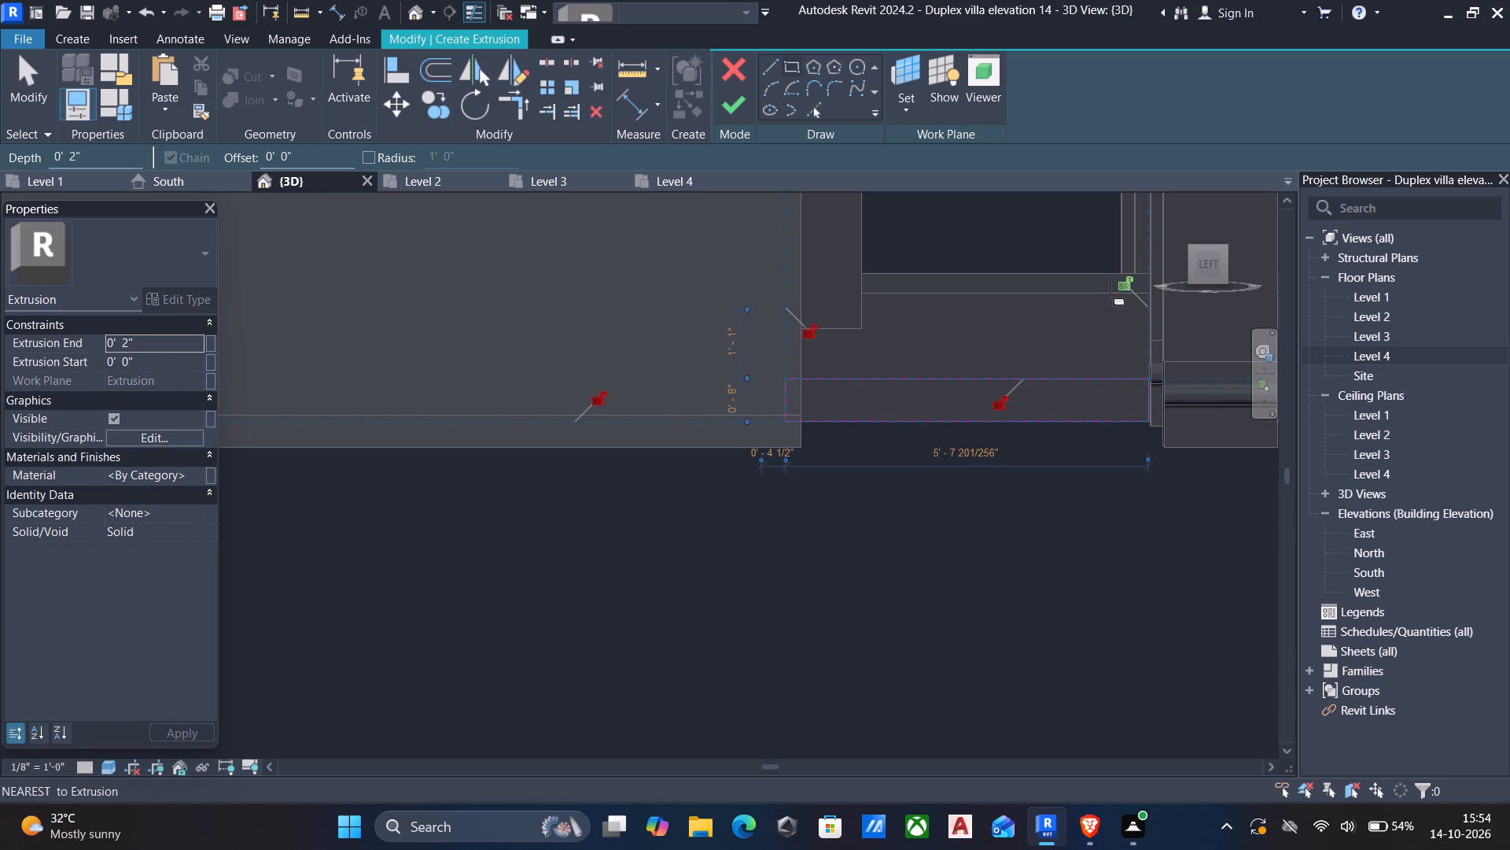
{"action": "key", "text": "Escape"}
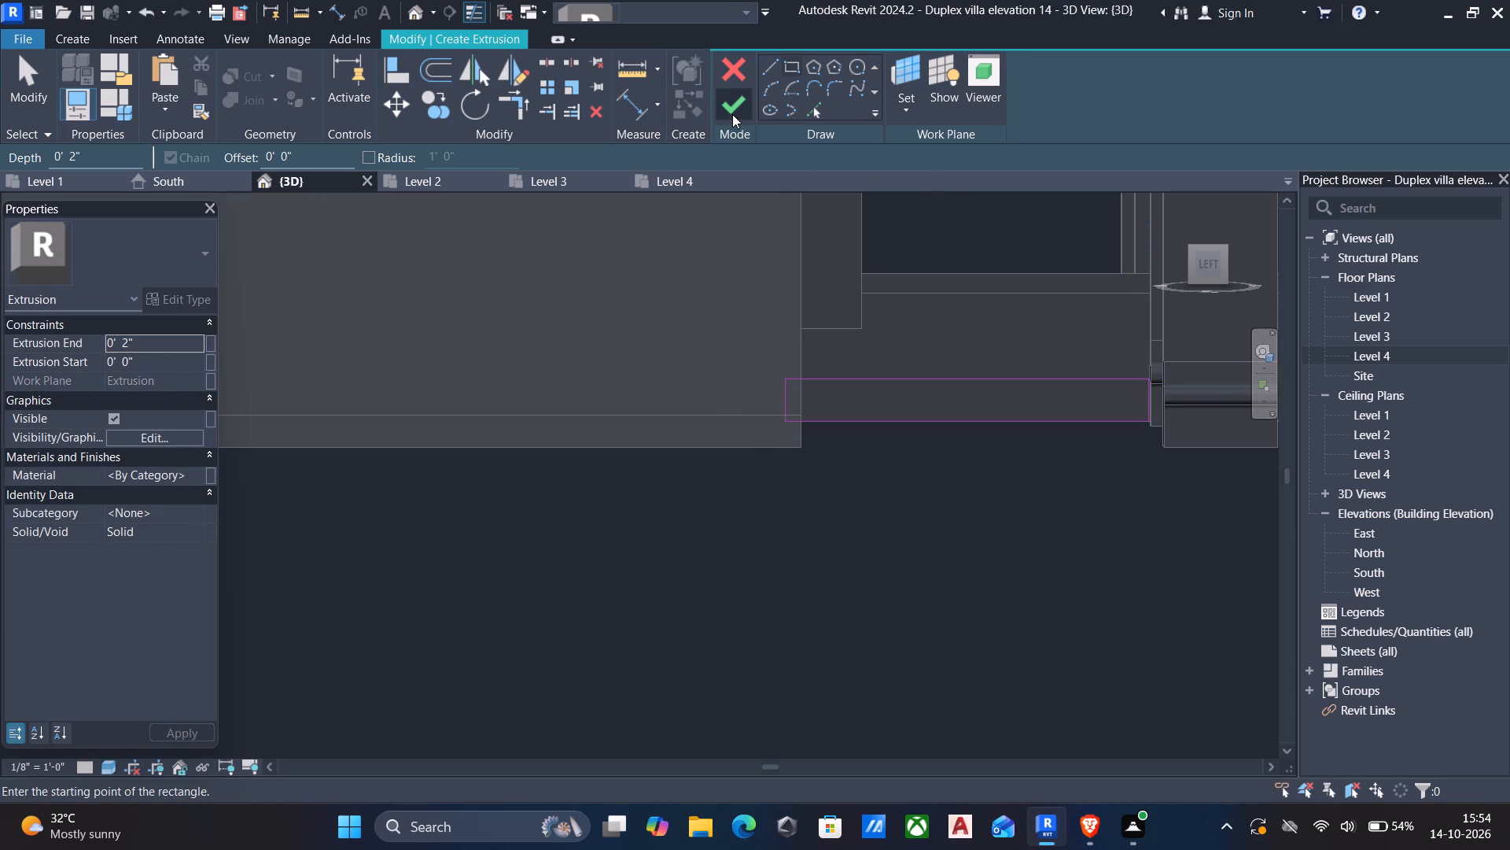
Finish the rectangle as a solid extrusion and stretch it along the left front wall to the villa's outer corner.
{"action": "left_click", "coordinate": [732, 114]}
{"action": "scroll", "coordinate": [900, 312], "scroll_direction": "down", "scroll_amount": 4}
{"action": "middle_click_drag", "start_coordinate": [880, 338], "coordinate": [826, 384], "text": "shift"}
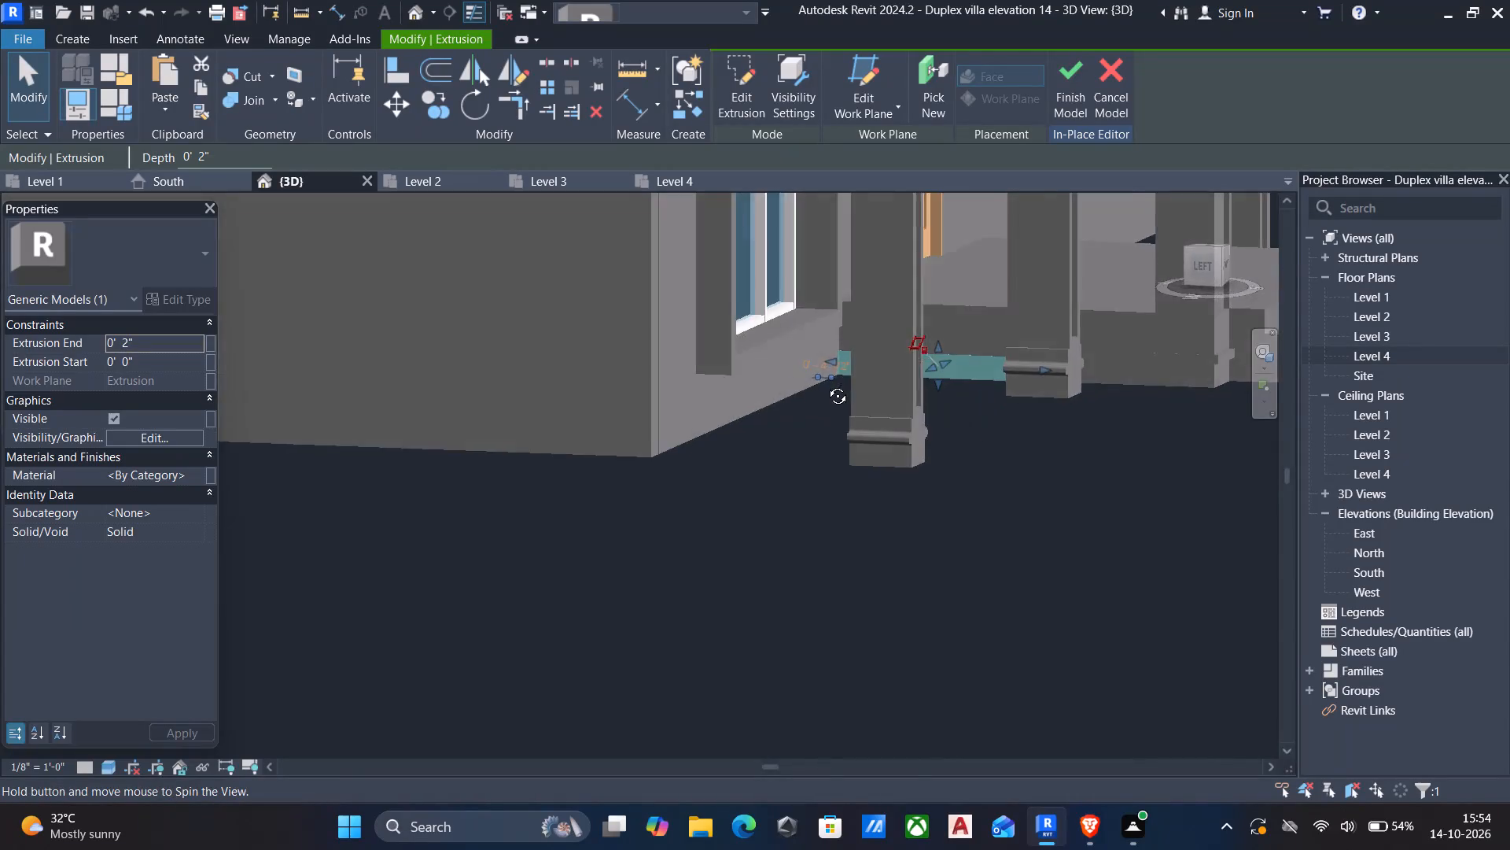
{"action": "middle_click_drag", "start_coordinate": [826, 384], "coordinate": [767, 490], "text": "shift"}
{"action": "scroll", "coordinate": [767, 490], "scroll_direction": "up", "scroll_amount": 1, "text": "shift"}
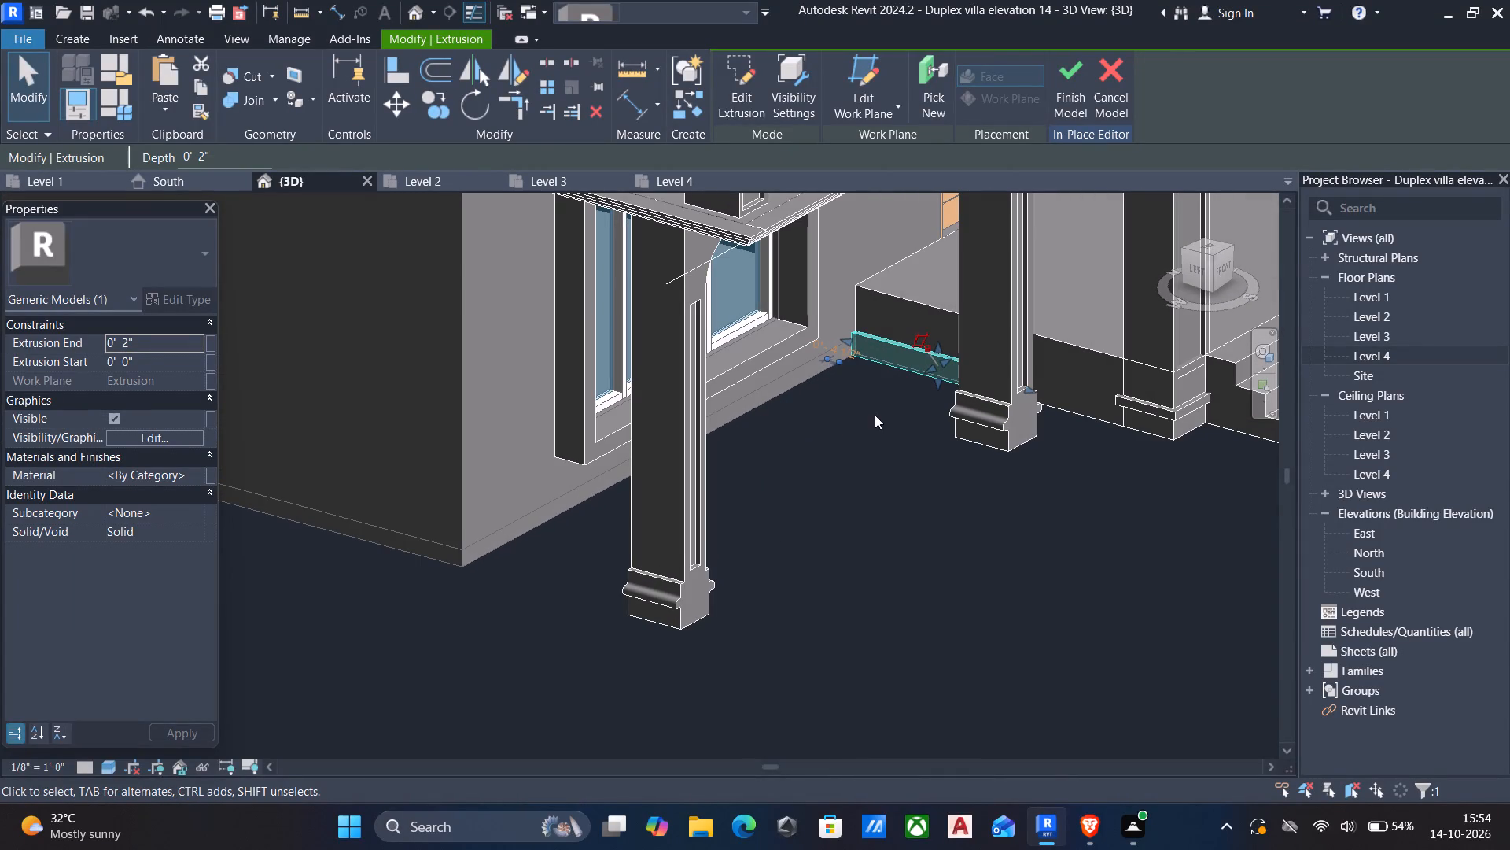
{"action": "left_click_drag", "start_coordinate": [925, 371], "coordinate": [536, 576]}
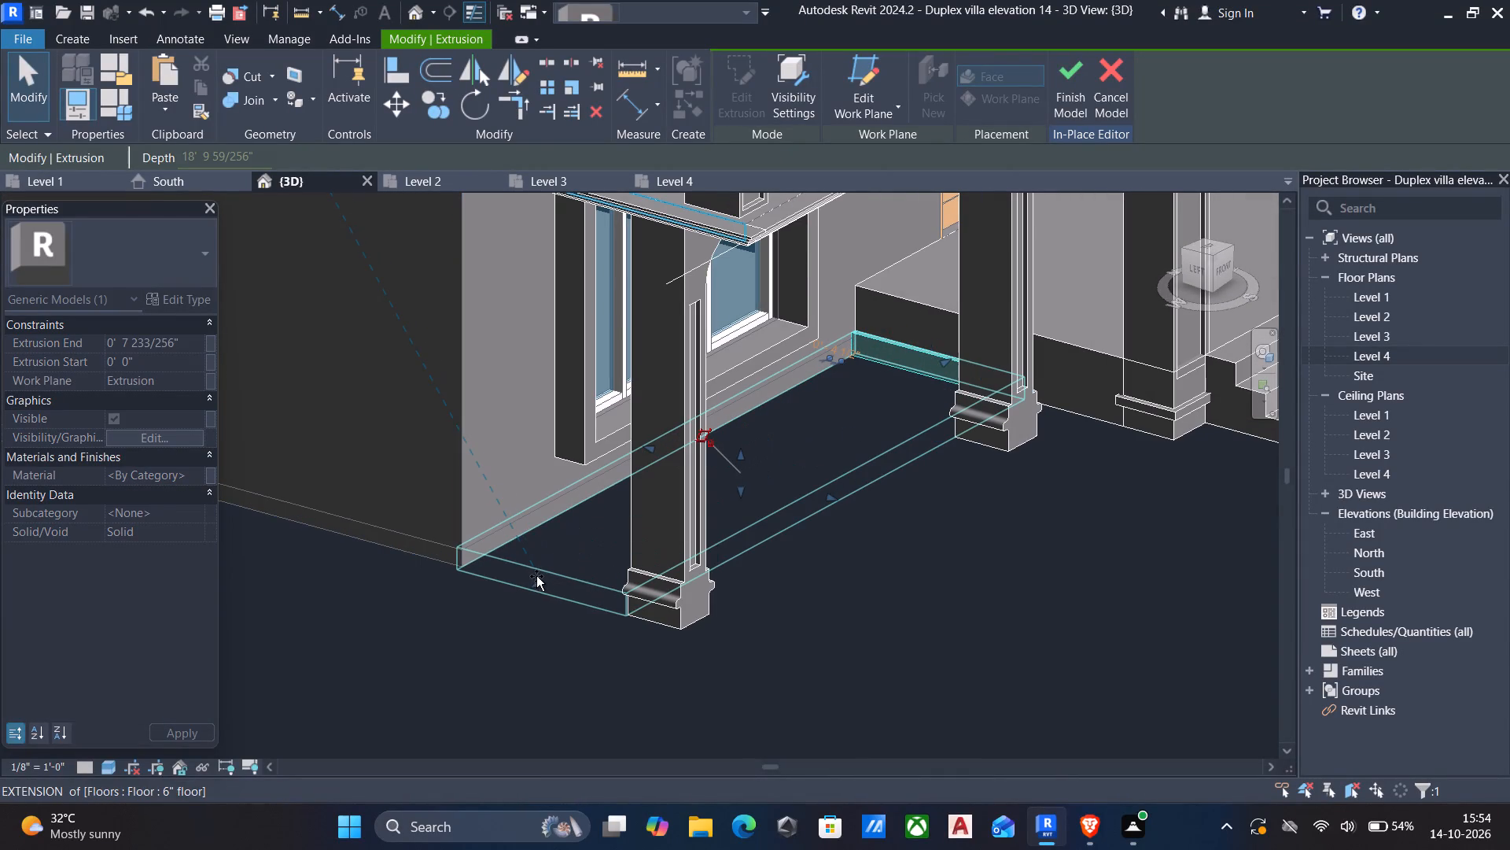
{"action": "left_click_drag", "start_coordinate": [536, 576], "coordinate": [543, 559]}
{"action": "key", "text": "Escape"}
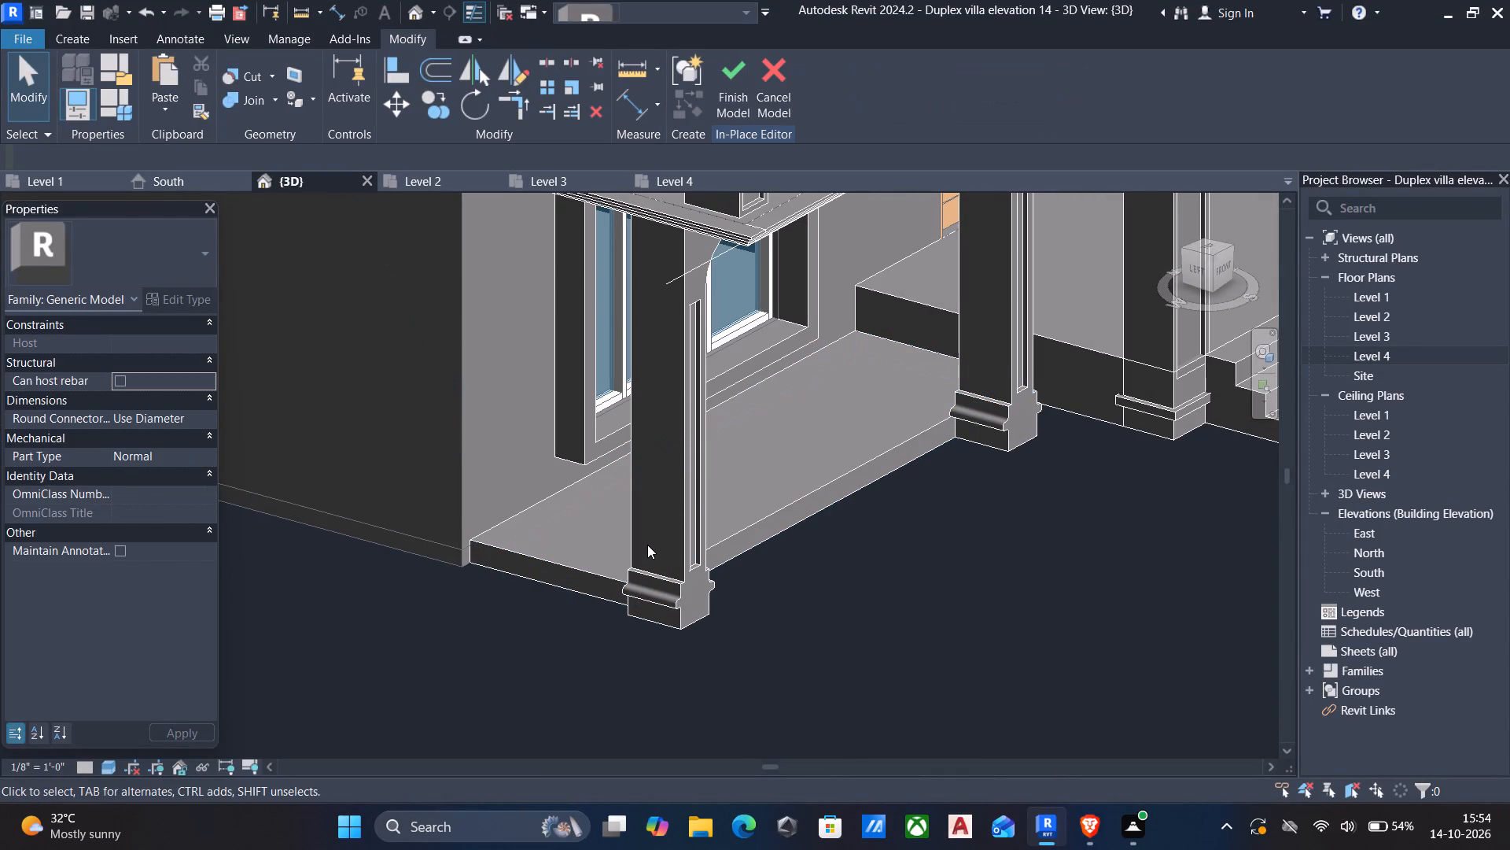
Align the outer end of the left veranda platform with the face of the villa's left side wall.
{"action": "type", "text": "al"}
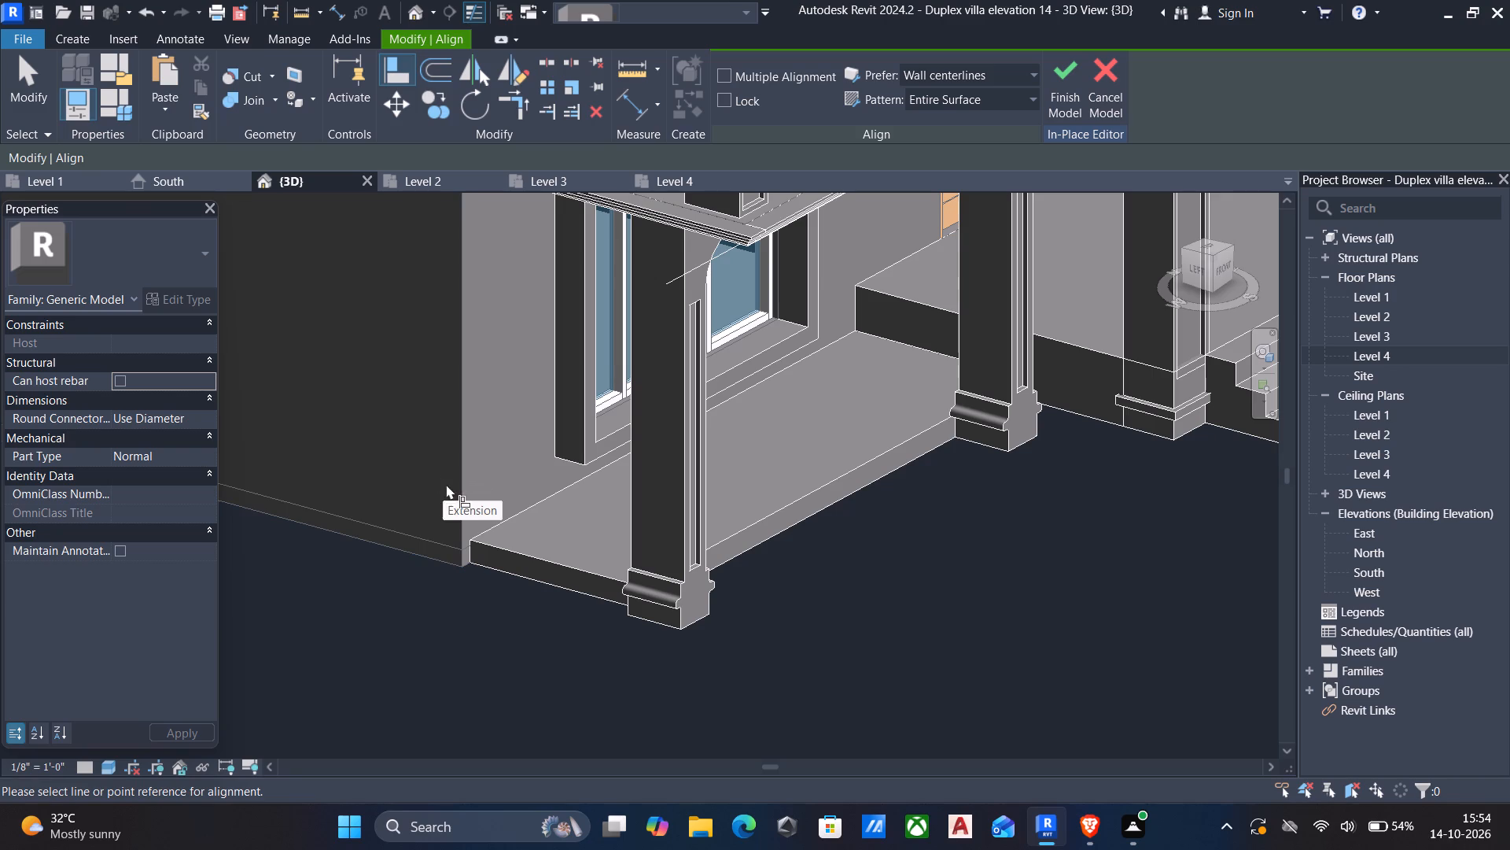
{"action": "left_click", "coordinate": [459, 486]}
{"action": "left_click", "coordinate": [516, 552]}
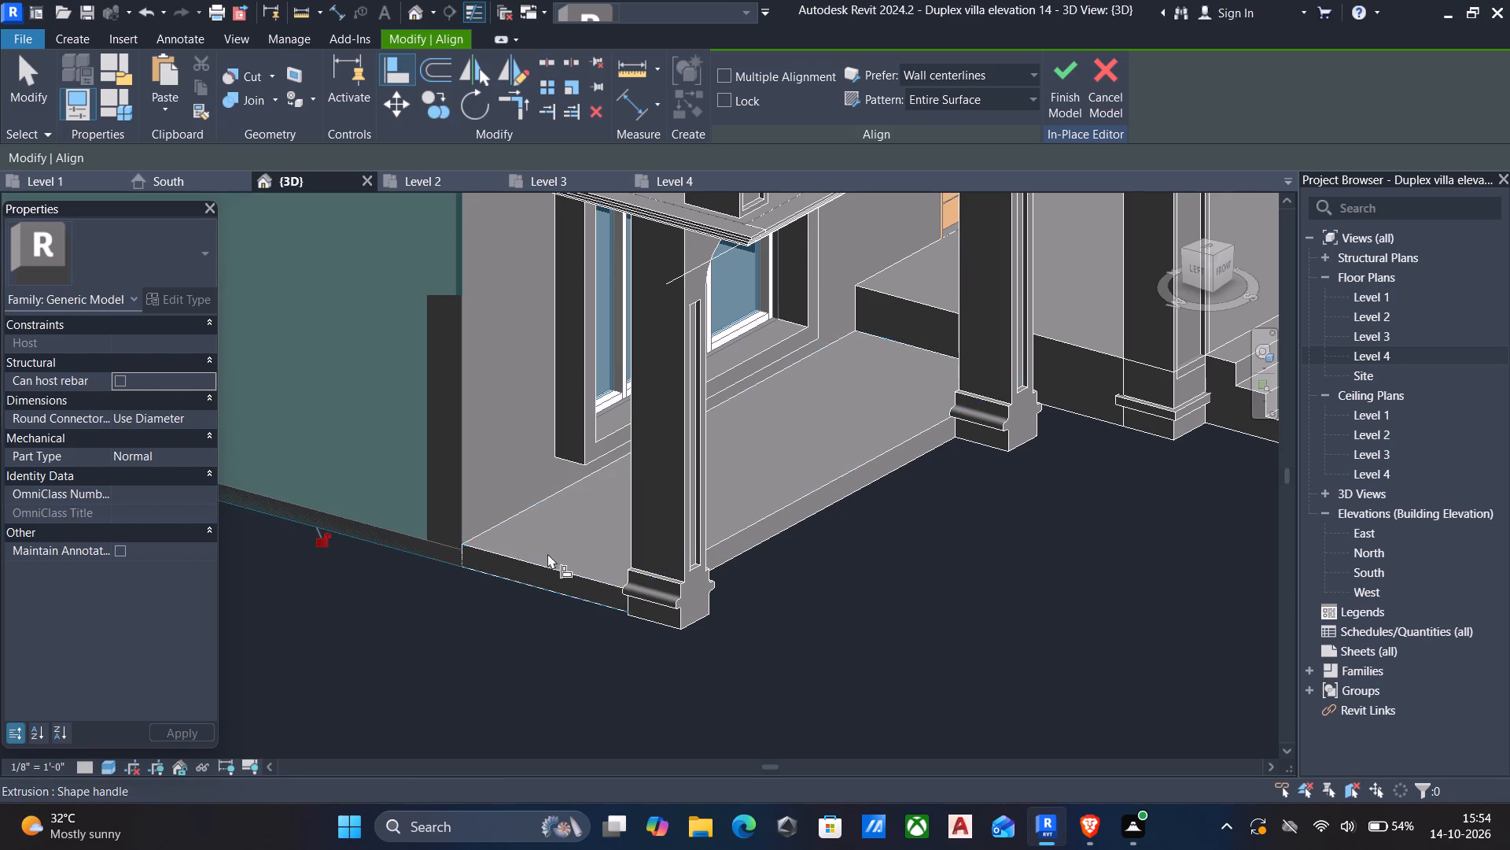
{"action": "scroll", "coordinate": [591, 570], "scroll_direction": "down", "scroll_amount": 3}
{"action": "key", "text": "Escape"}
{"action": "middle_click_drag", "start_coordinate": [750, 529], "coordinate": [757, 513], "text": "shift"}
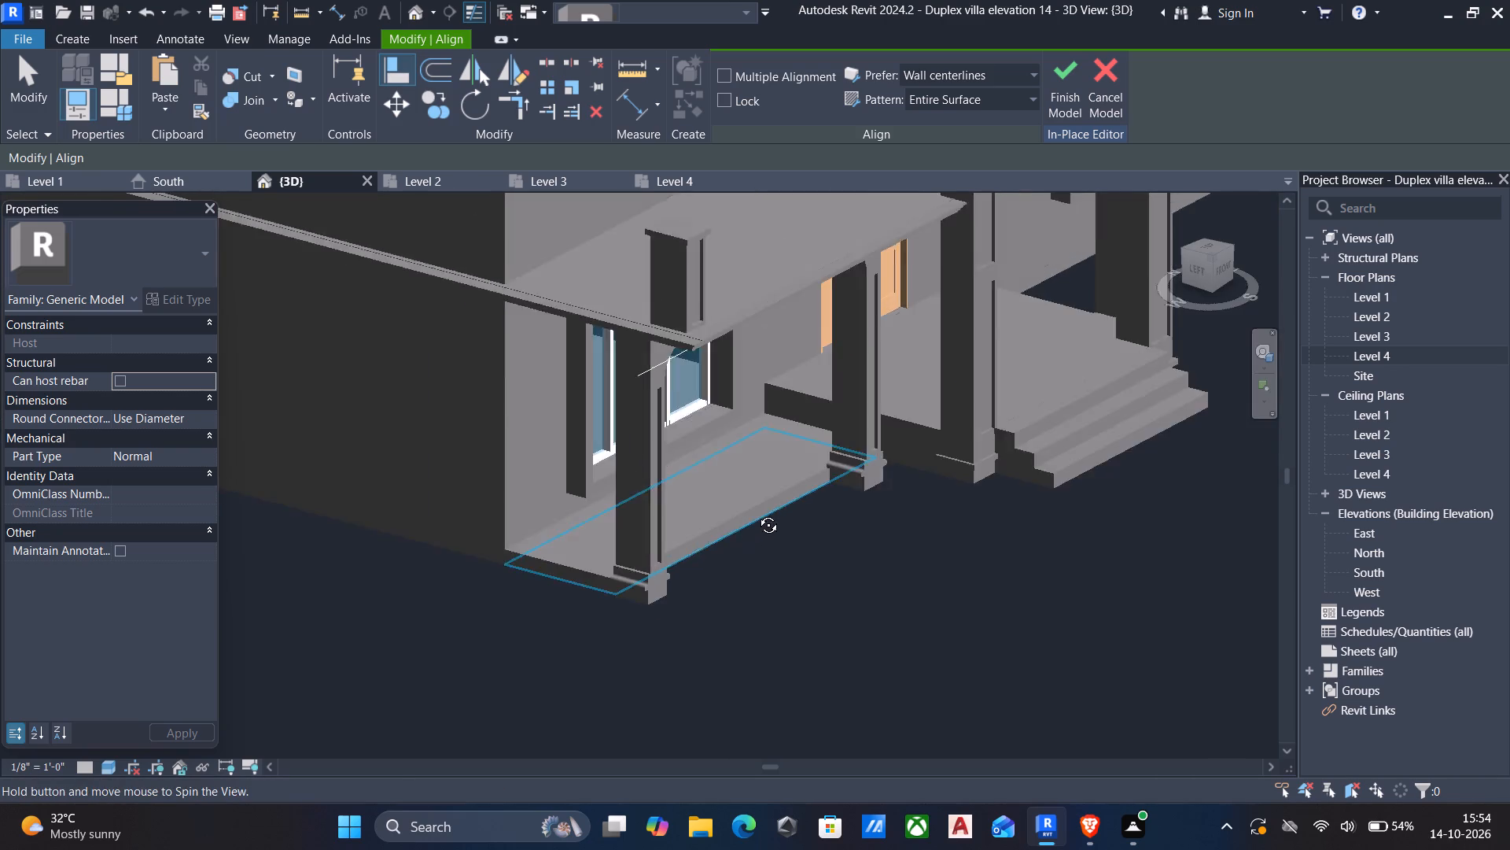
{"action": "middle_click_drag", "start_coordinate": [757, 513], "coordinate": [756, 541], "text": "shift"}
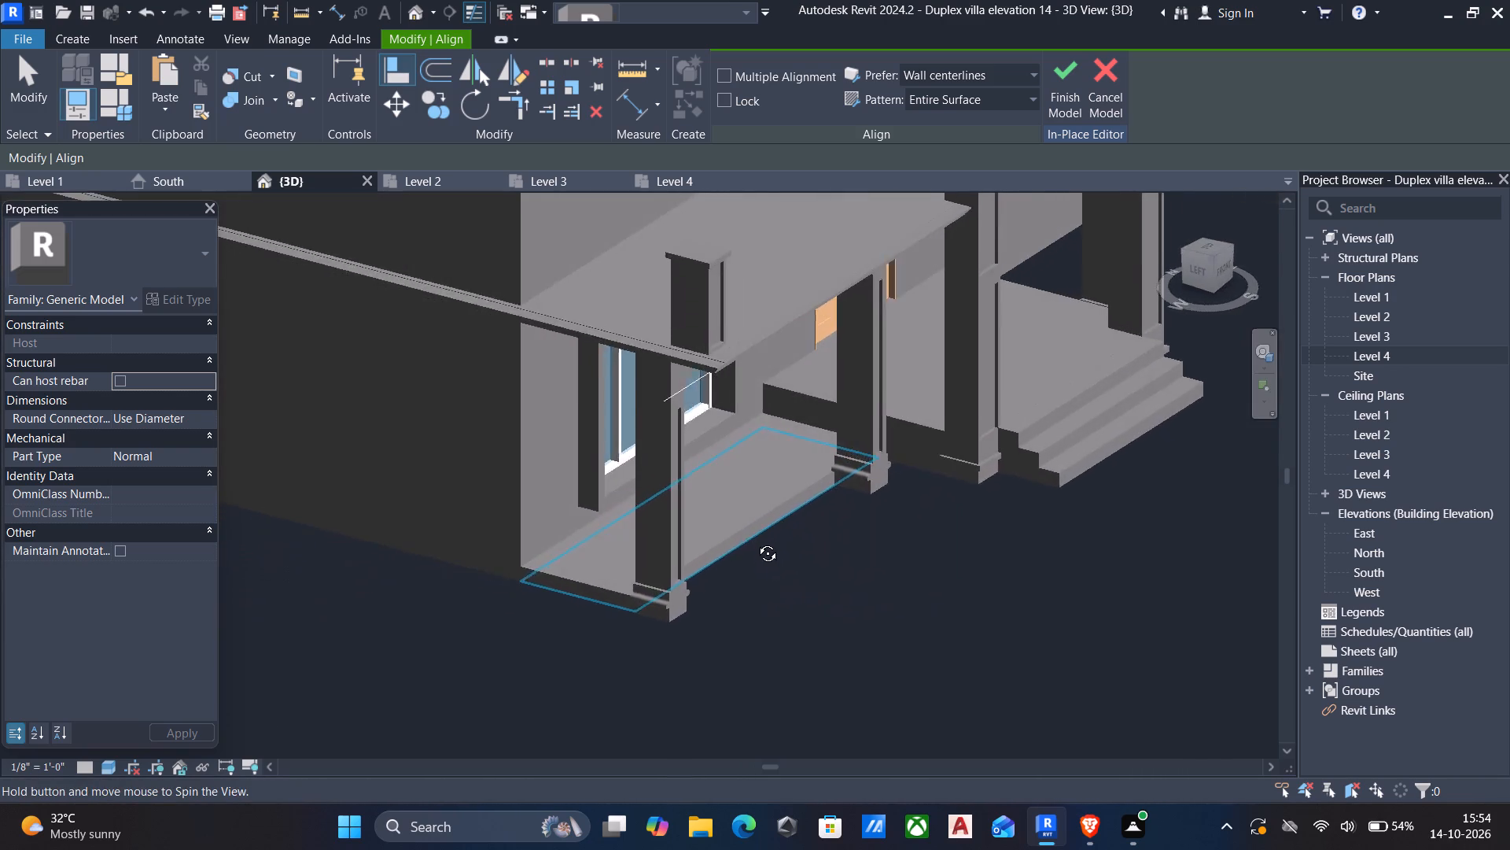
Create a solid extrusion from a rectangle about 5'-8" by 8" on the entrance platform's right side face, from the wall base to the veranda column.
{"action": "middle_click_drag", "start_coordinate": [756, 541], "coordinate": [797, 504], "text": "shift"}
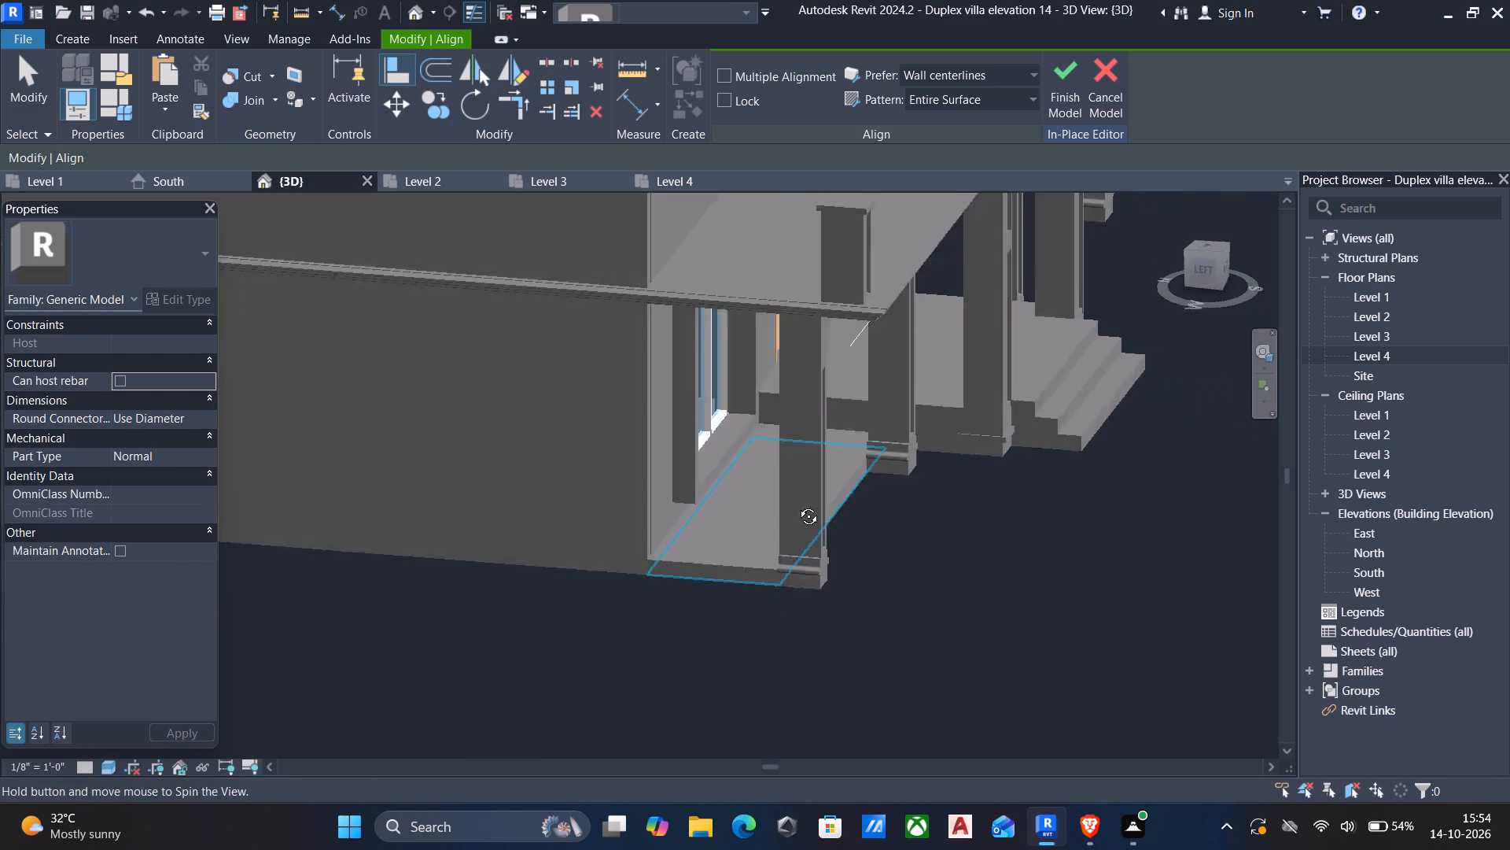
{"action": "middle_click_drag", "start_coordinate": [797, 504], "coordinate": [375, 482], "text": "shift"}
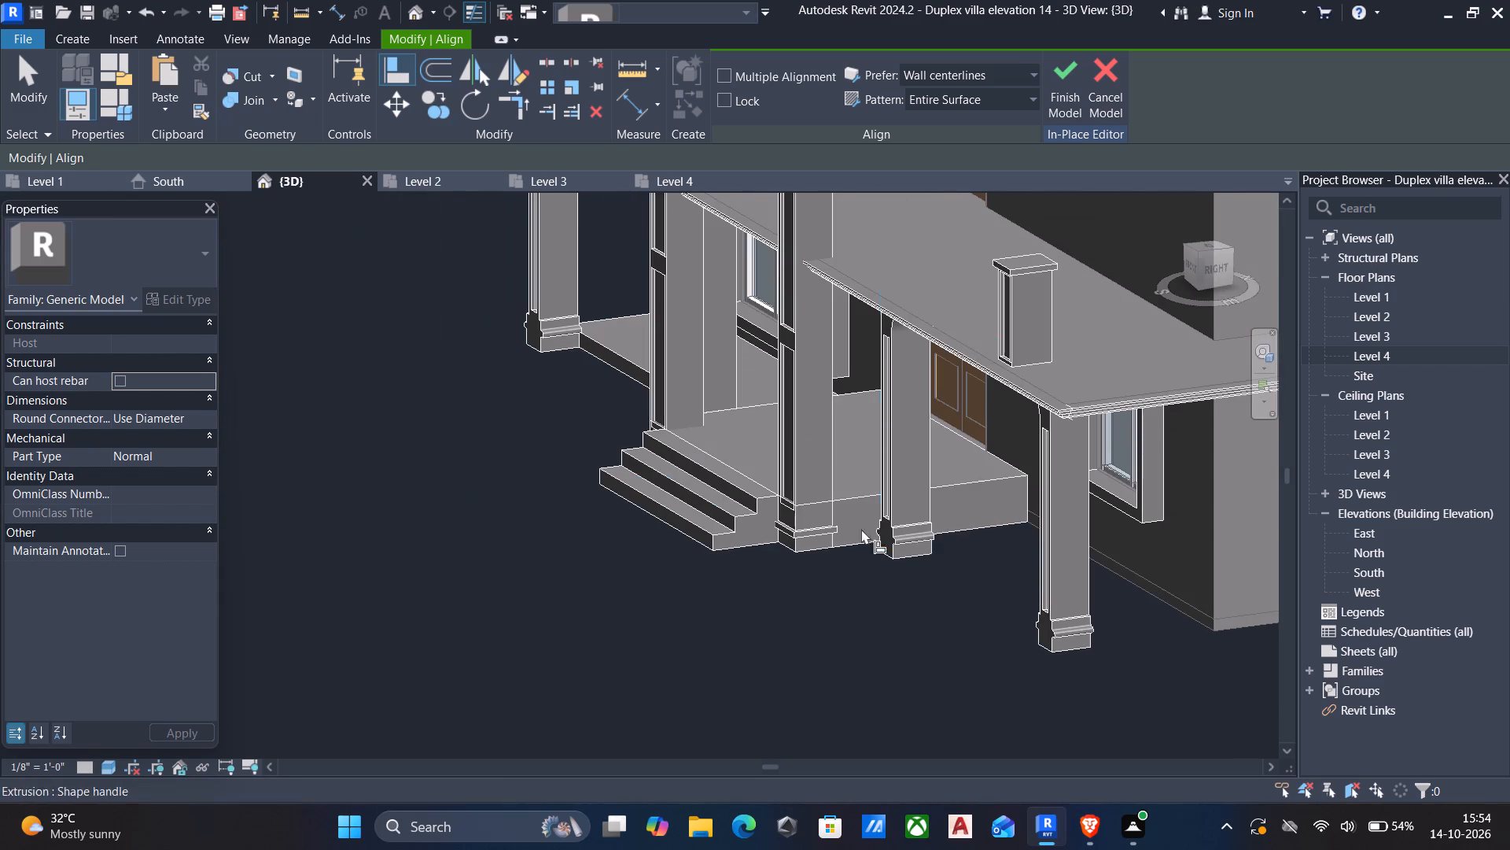
{"action": "left_click", "coordinate": [55, 43]}
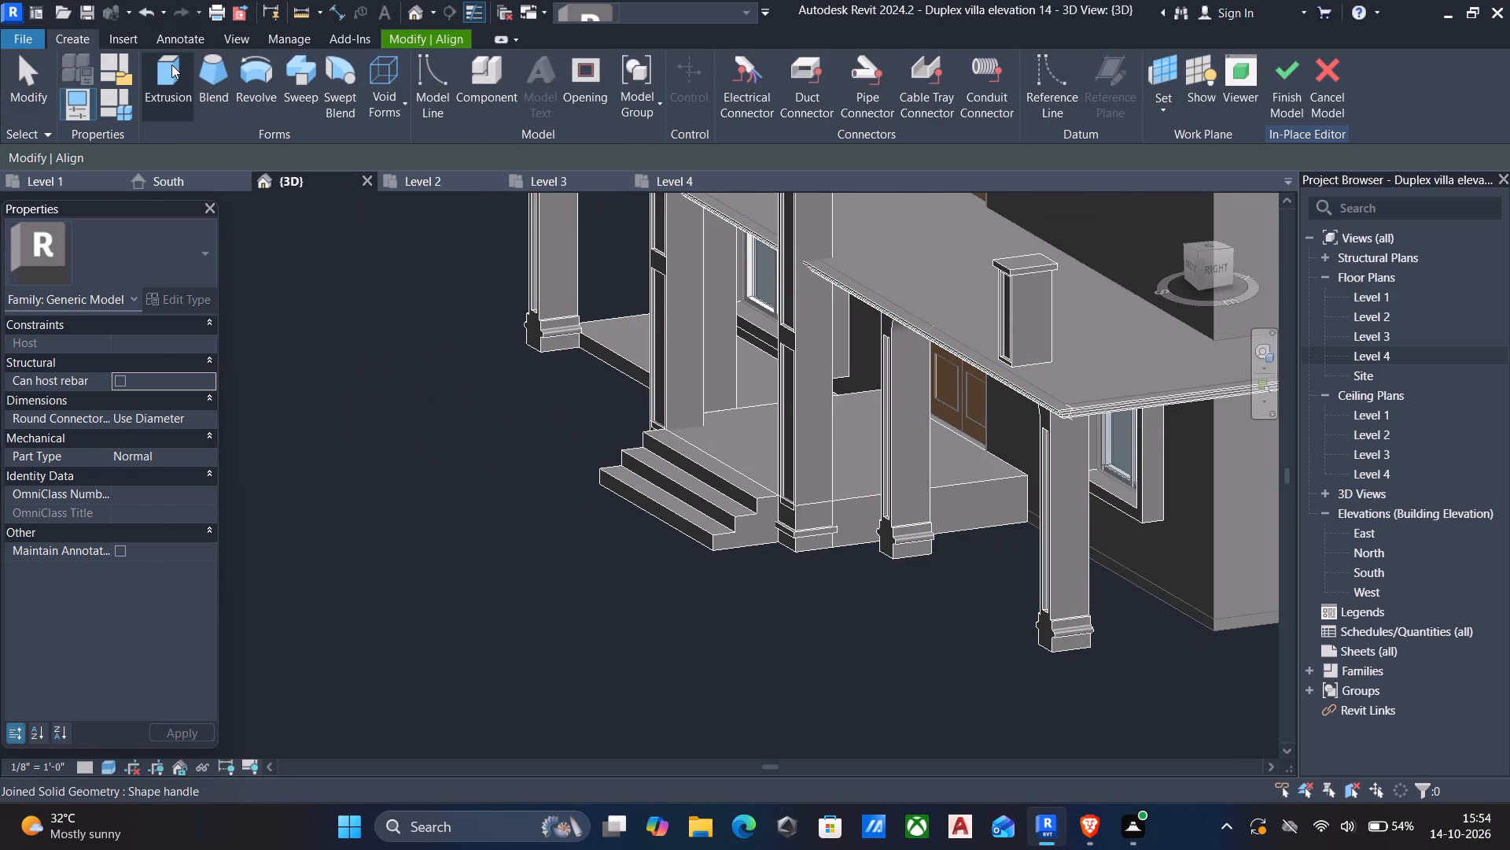
{"action": "left_click", "coordinate": [170, 65]}
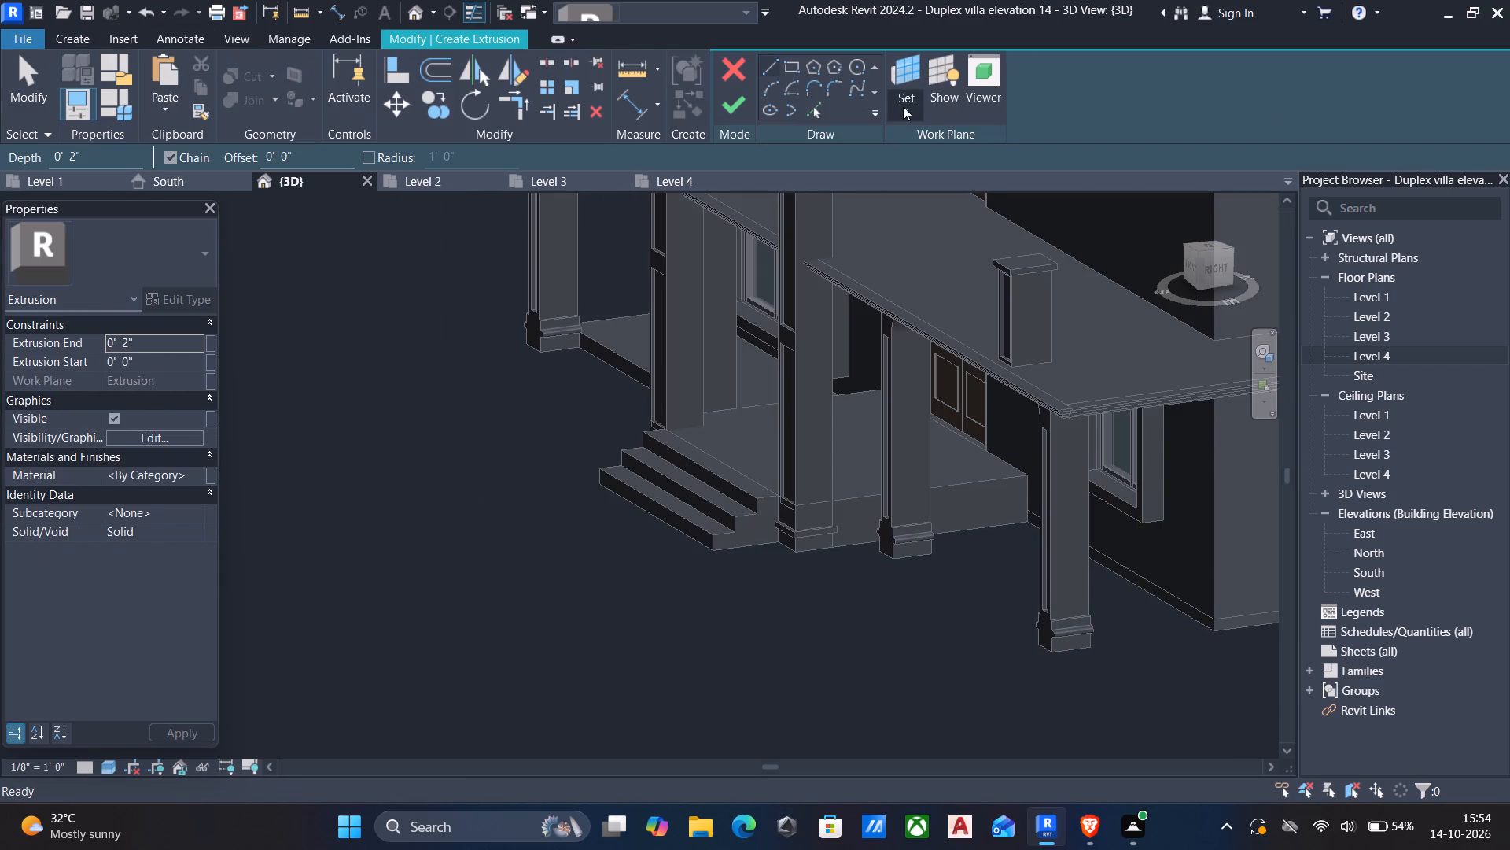
{"action": "left_click", "coordinate": [899, 107]}
{"action": "left_click", "coordinate": [953, 180]}
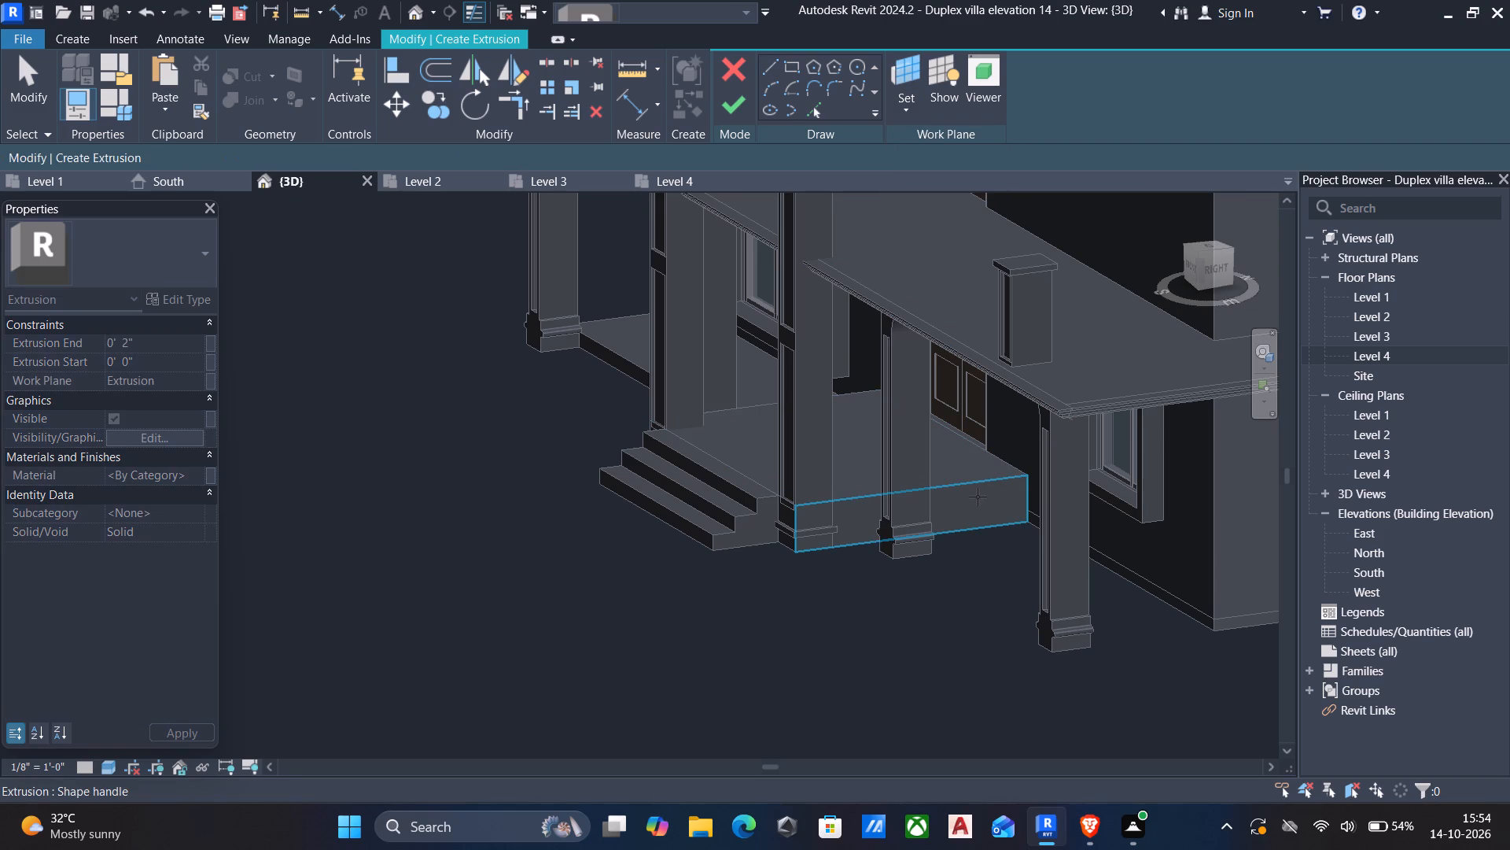
{"action": "left_click", "coordinate": [967, 489]}
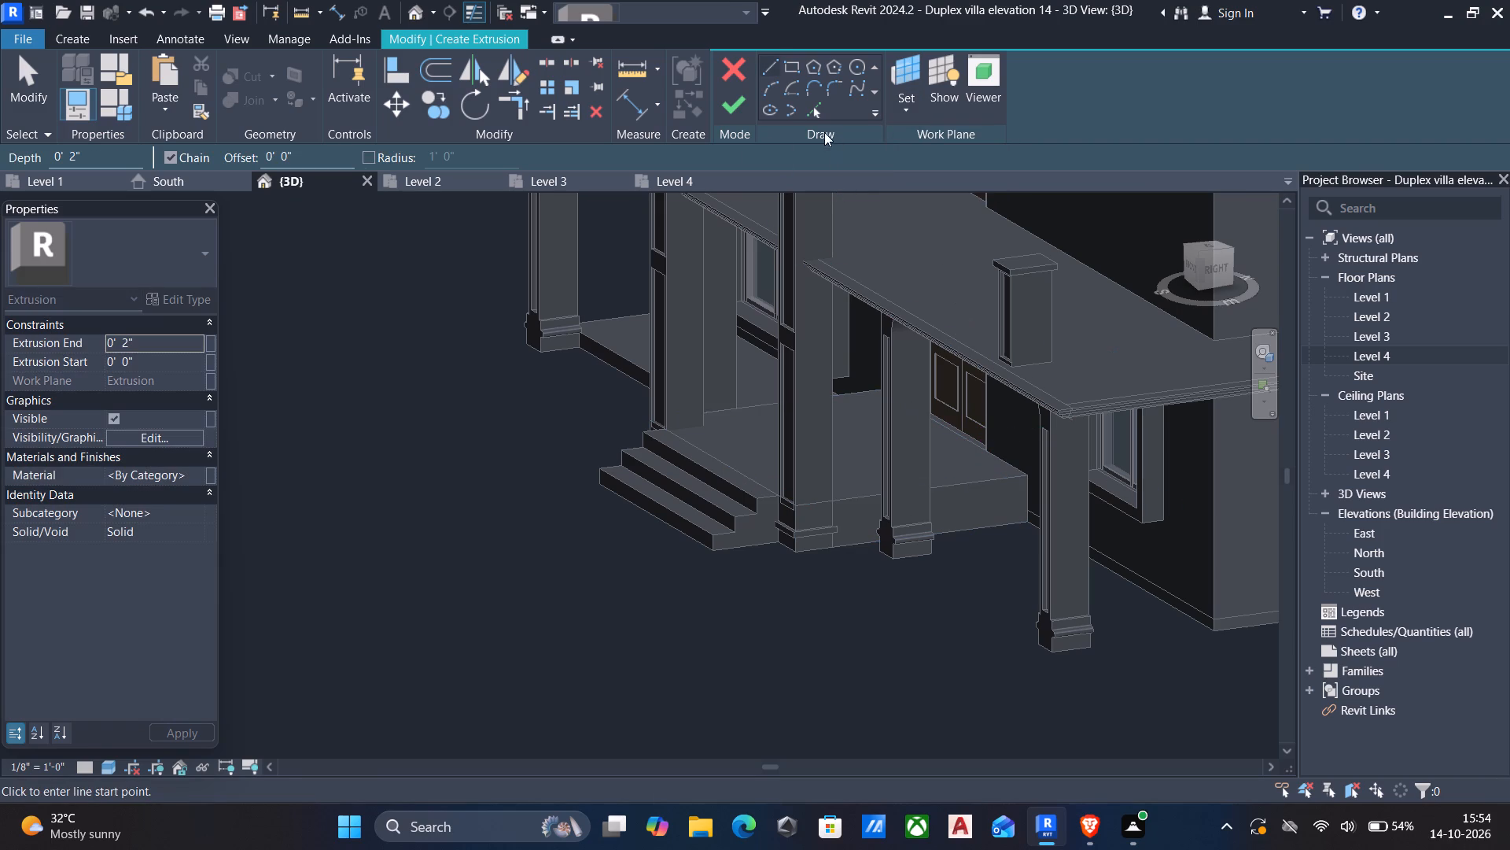
{"action": "left_click", "coordinate": [790, 61]}
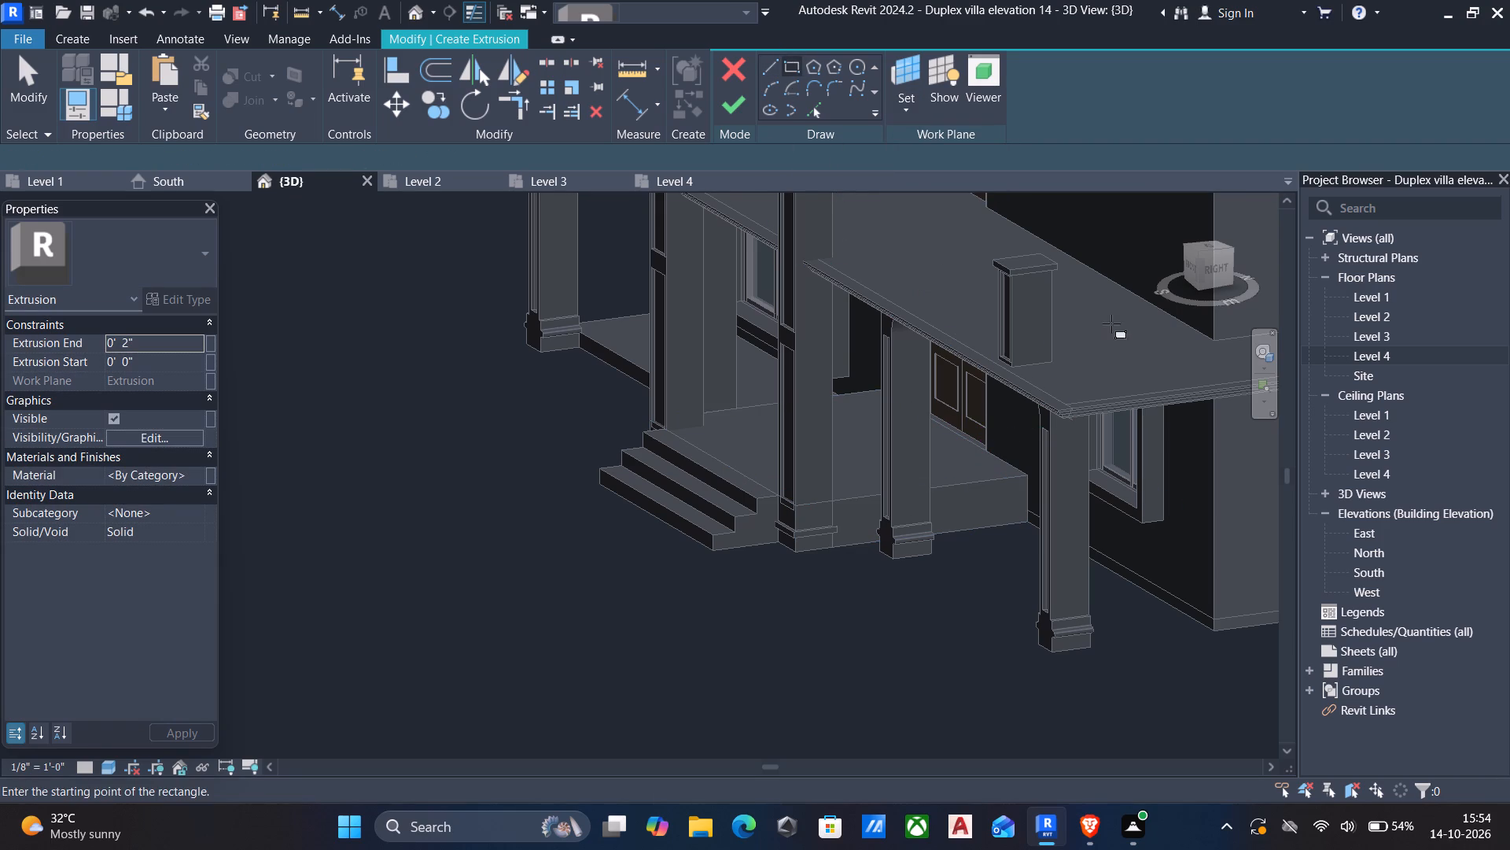
{"action": "left_click", "coordinate": [1225, 267]}
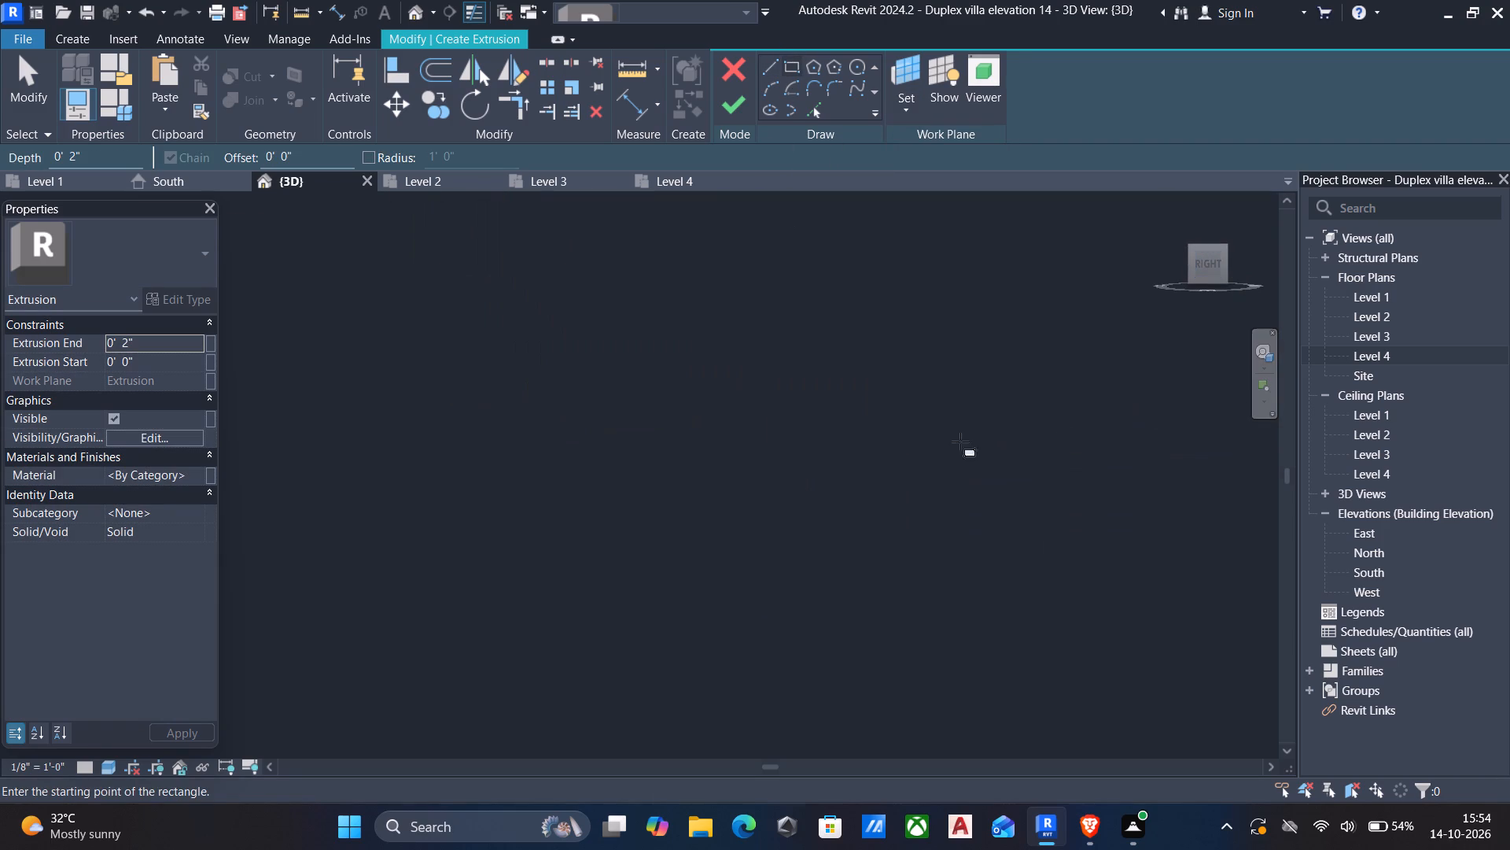
{"action": "scroll", "coordinate": [570, 493], "scroll_direction": "up", "scroll_amount": 14}
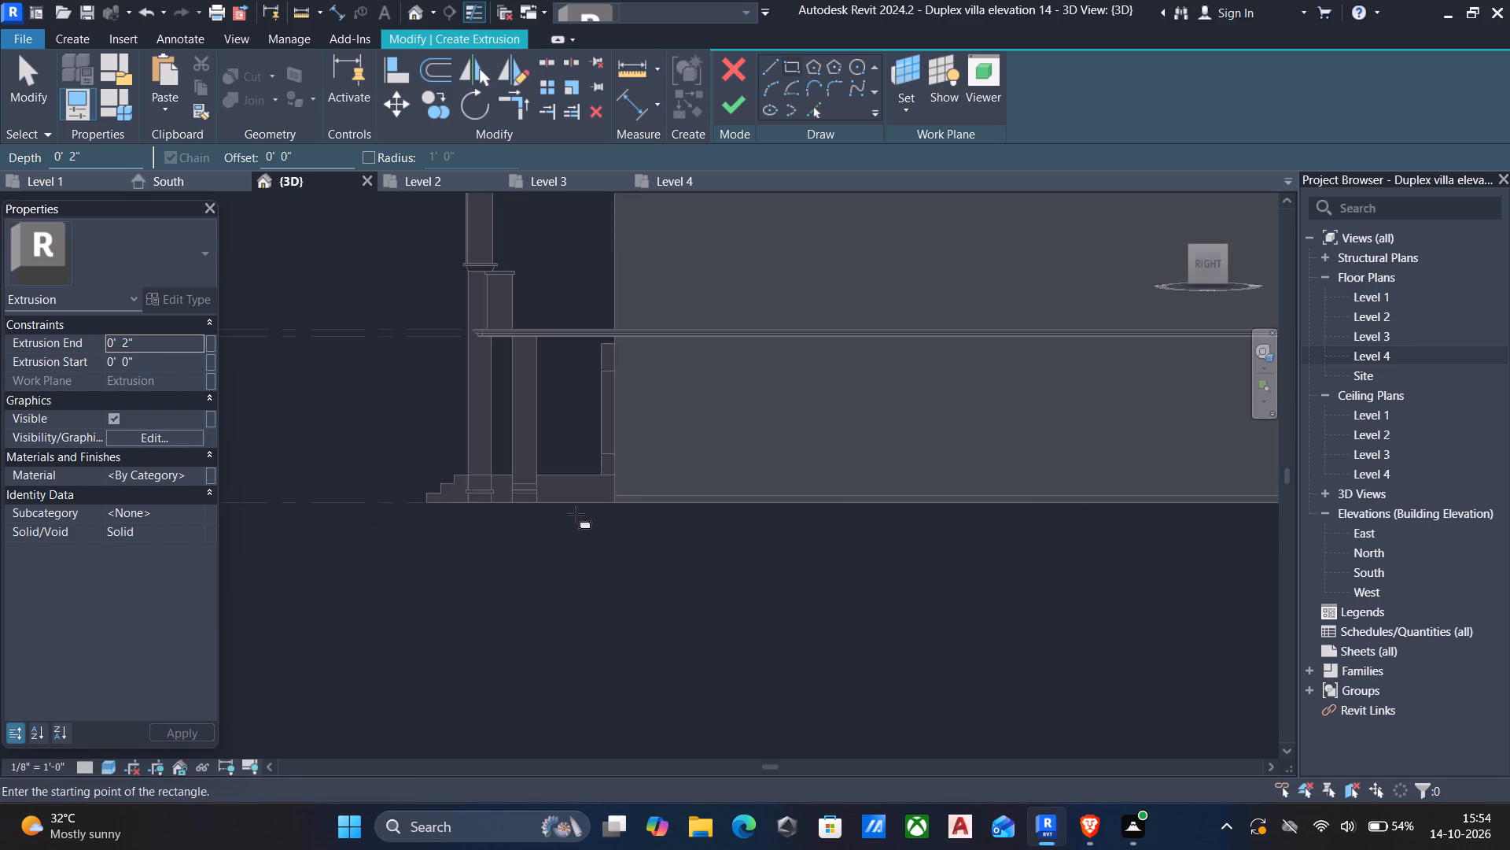
{"action": "scroll", "coordinate": [576, 514], "scroll_direction": "up", "scroll_amount": 10}
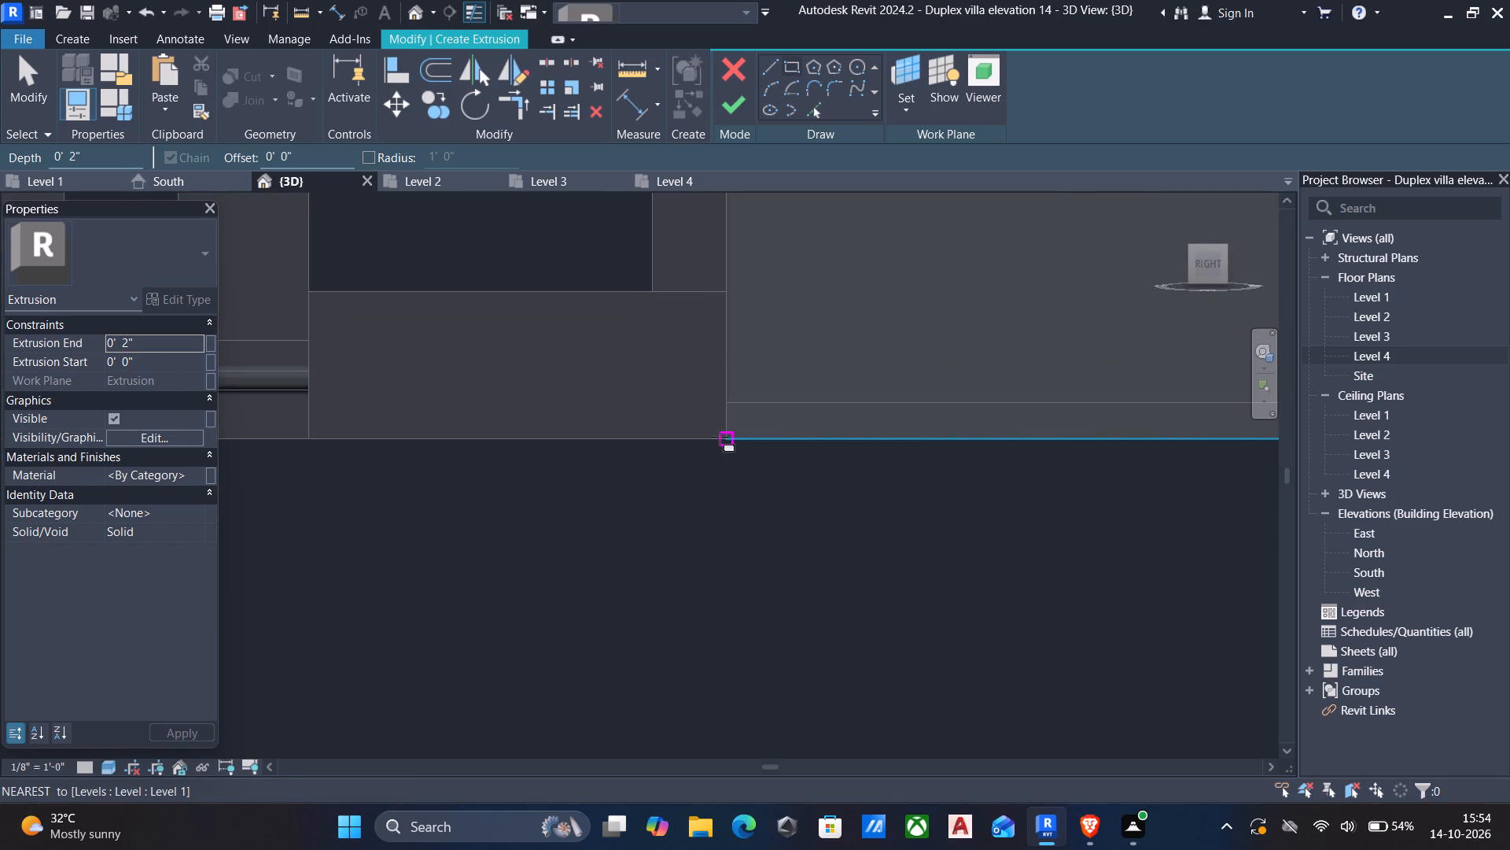
{"action": "left_click", "coordinate": [722, 436]}
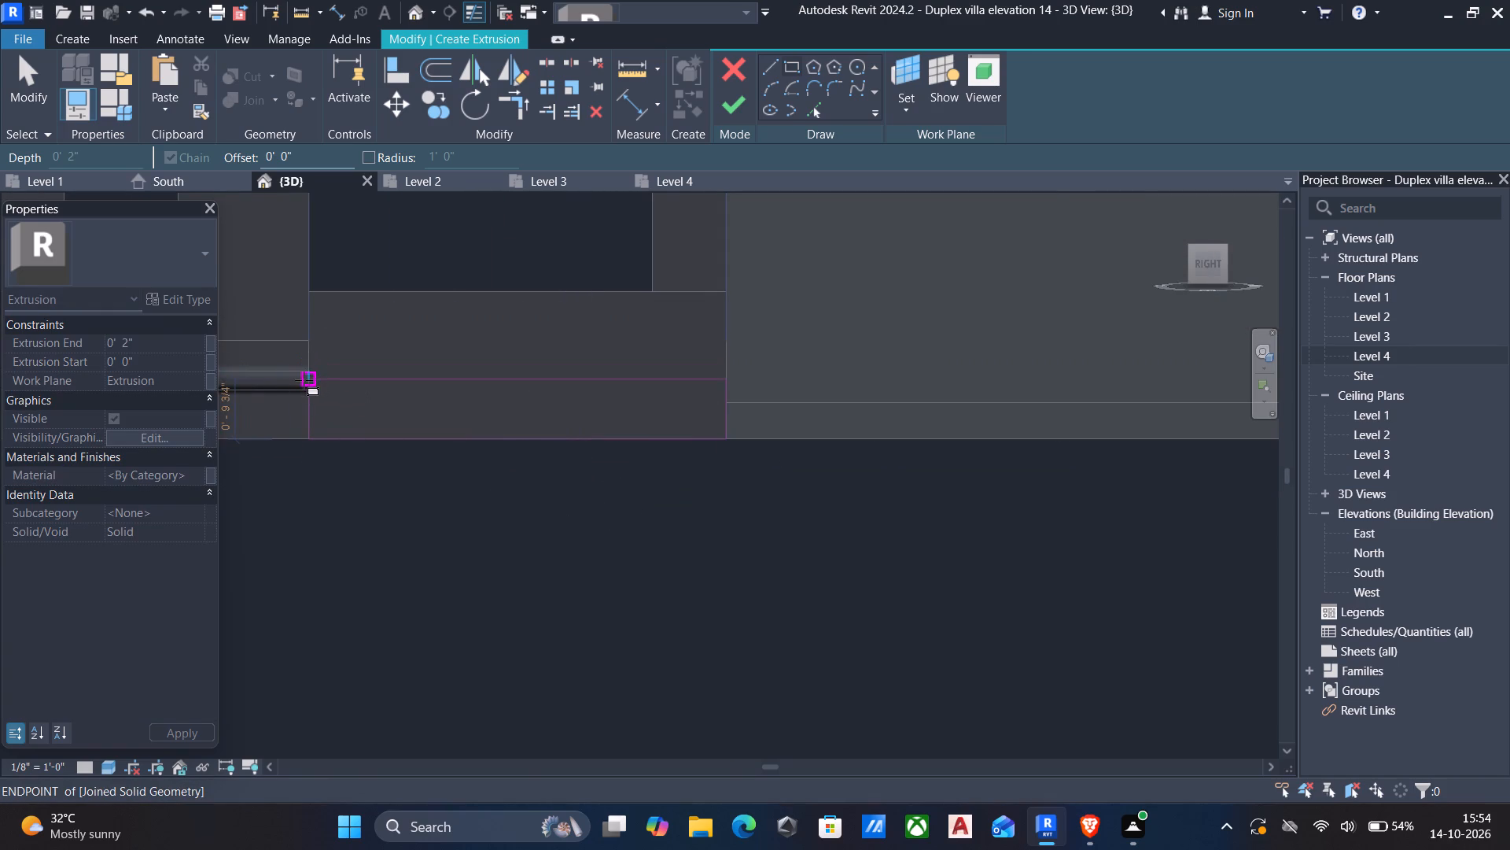
{"action": "left_click", "coordinate": [302, 391]}
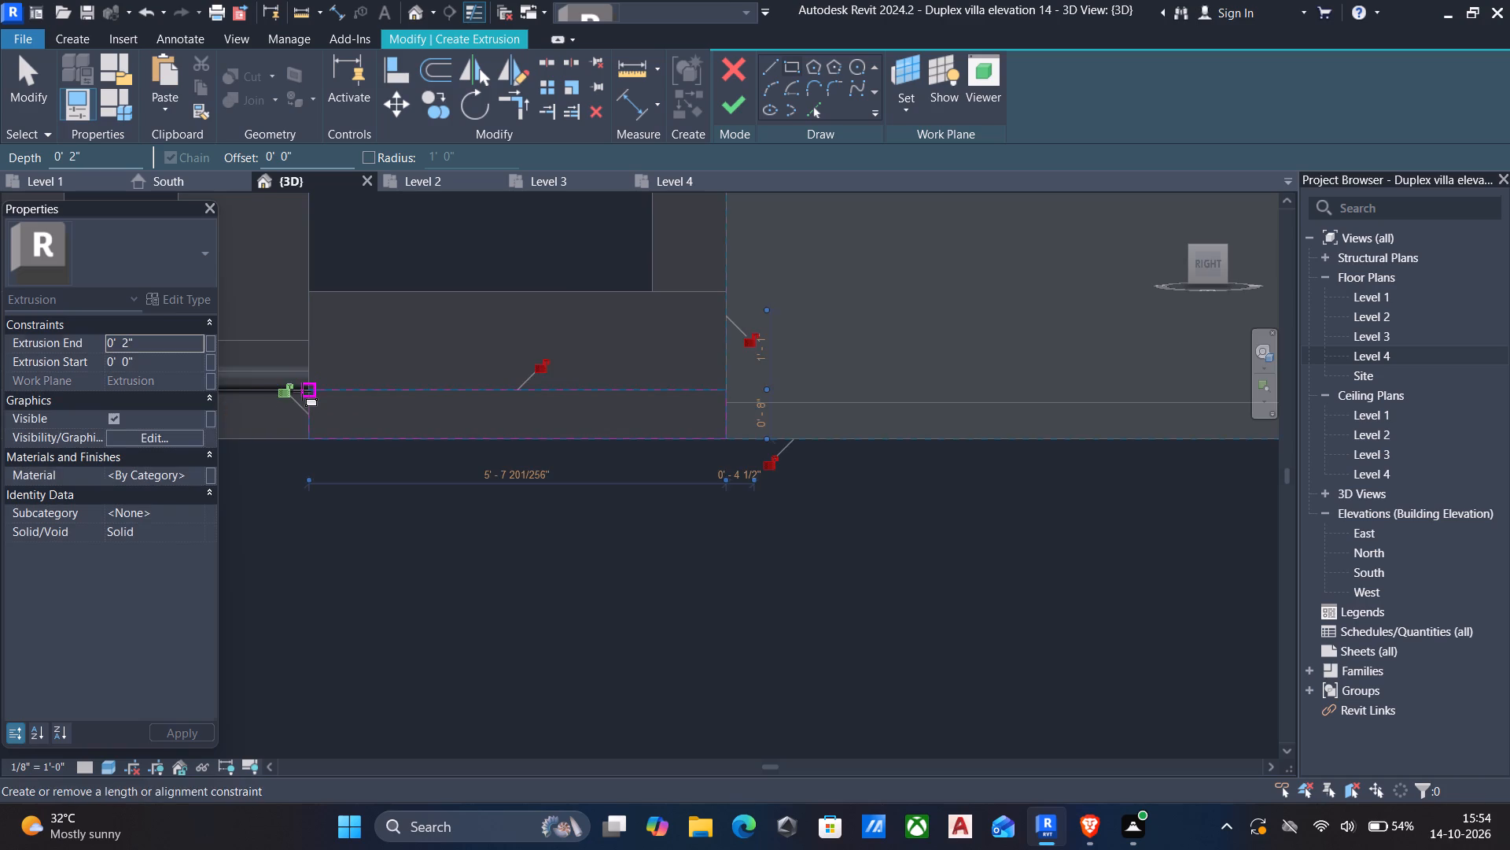
{"action": "key", "text": "Escape"}
{"action": "scroll", "coordinate": [396, 423], "scroll_direction": "down", "scroll_amount": 5}
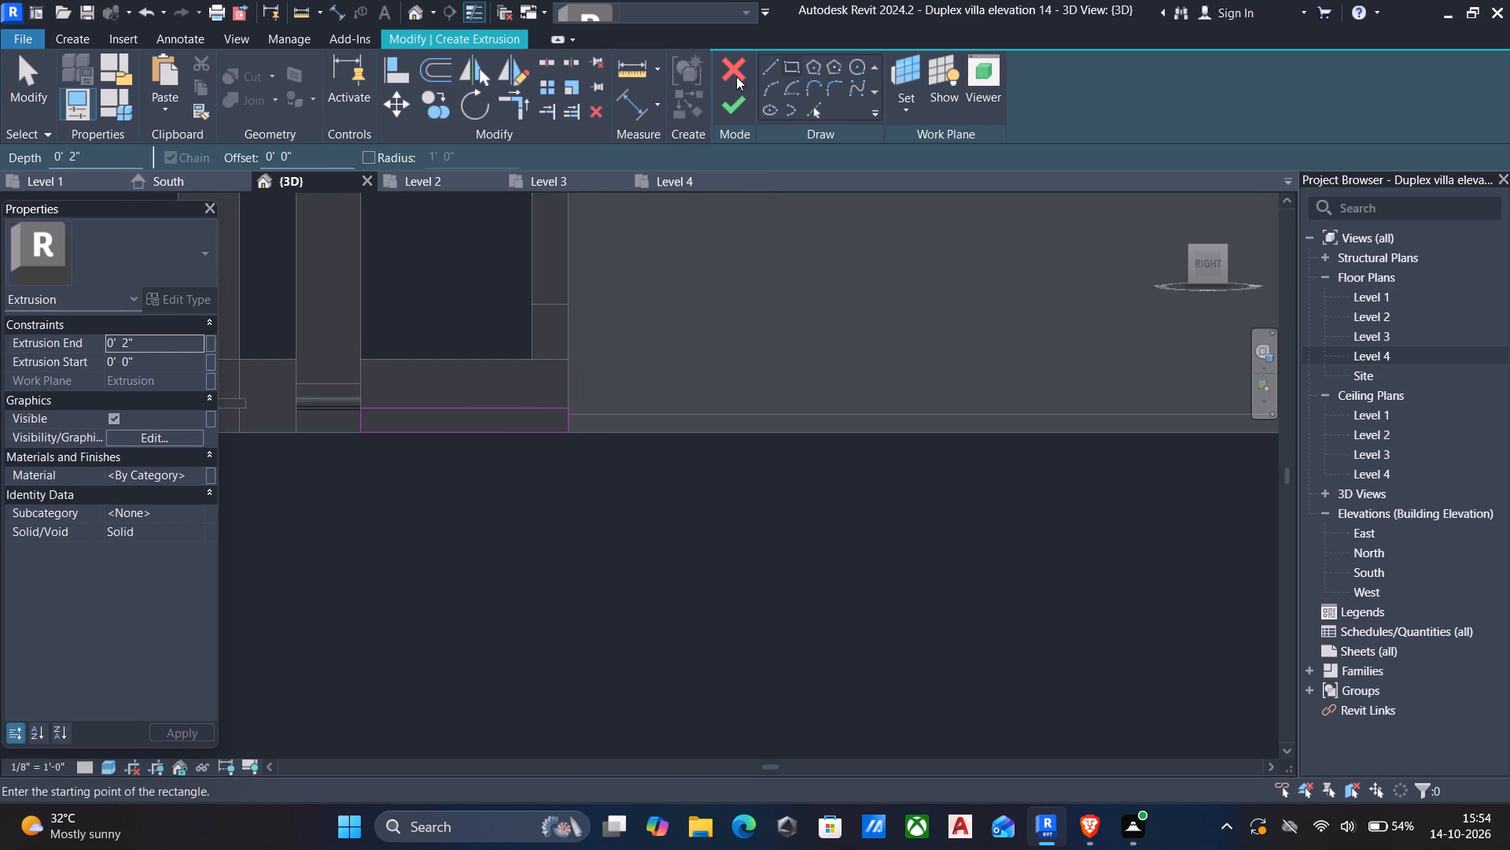
{"action": "left_click", "coordinate": [735, 112]}
Align the outer end of the new right veranda platform with the face of the villa's right side wall.
{"action": "scroll", "coordinate": [661, 272], "scroll_direction": "down", "scroll_amount": 4}
{"action": "middle_click_drag", "start_coordinate": [651, 423], "coordinate": [675, 468], "text": "shift"}
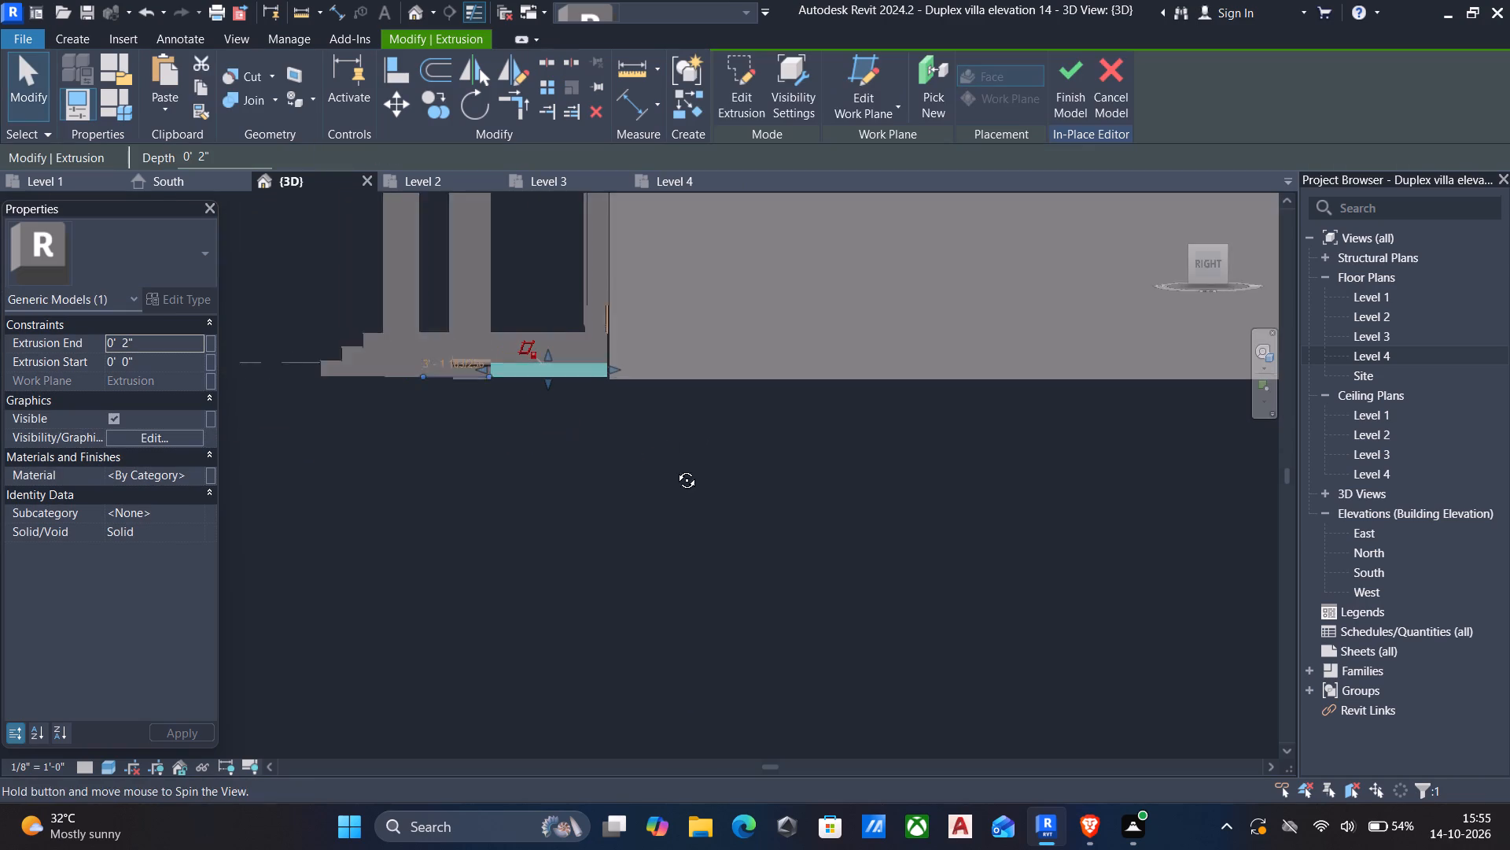
{"action": "middle_click_drag", "start_coordinate": [675, 468], "coordinate": [753, 493], "text": "shift"}
{"action": "type", "text": "al"}
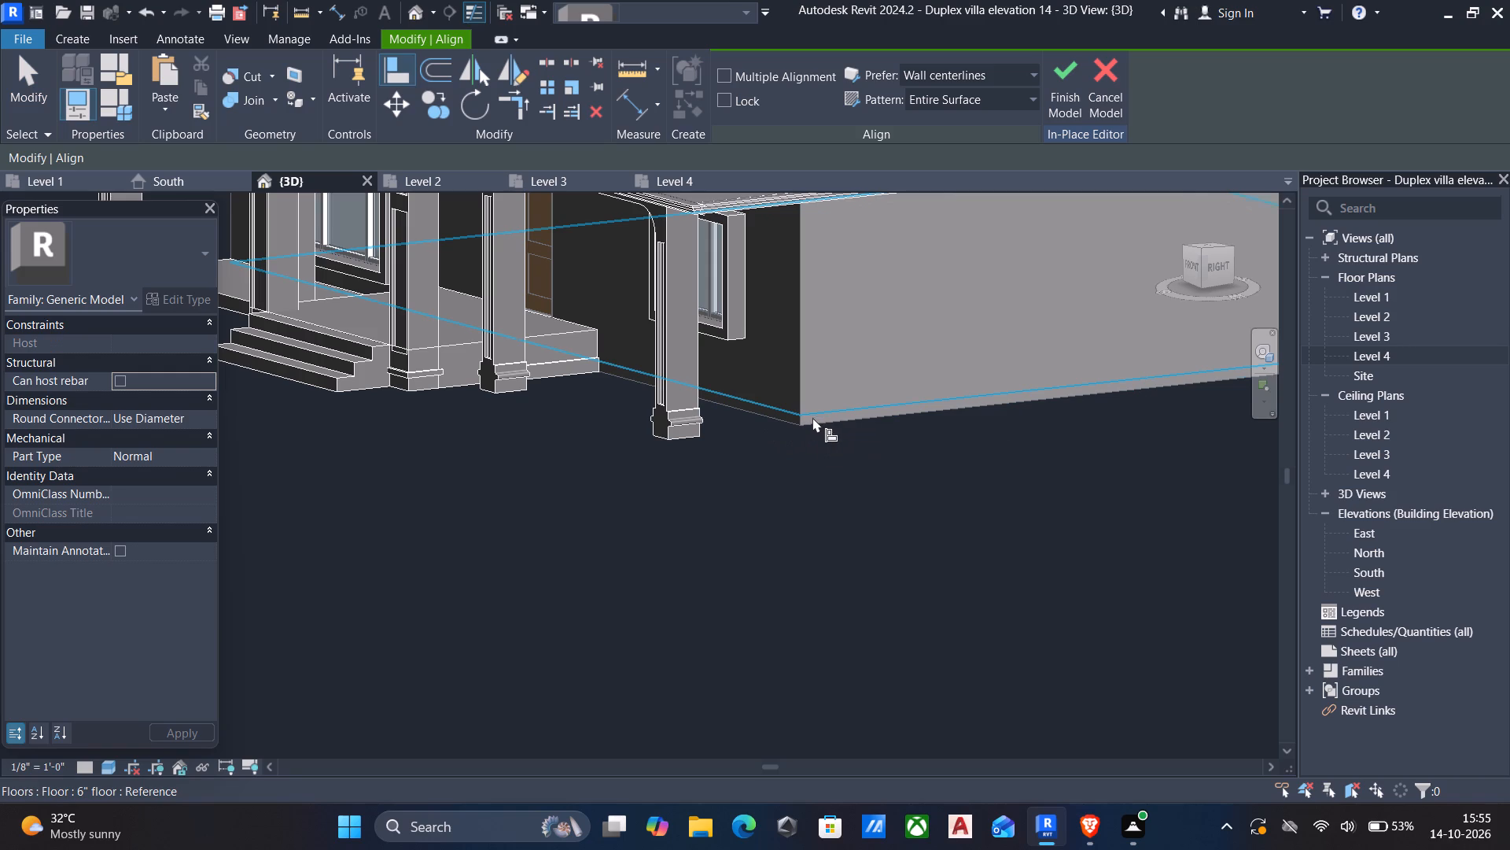
{"action": "left_click", "coordinate": [812, 417]}
{"action": "left_click", "coordinate": [568, 373]}
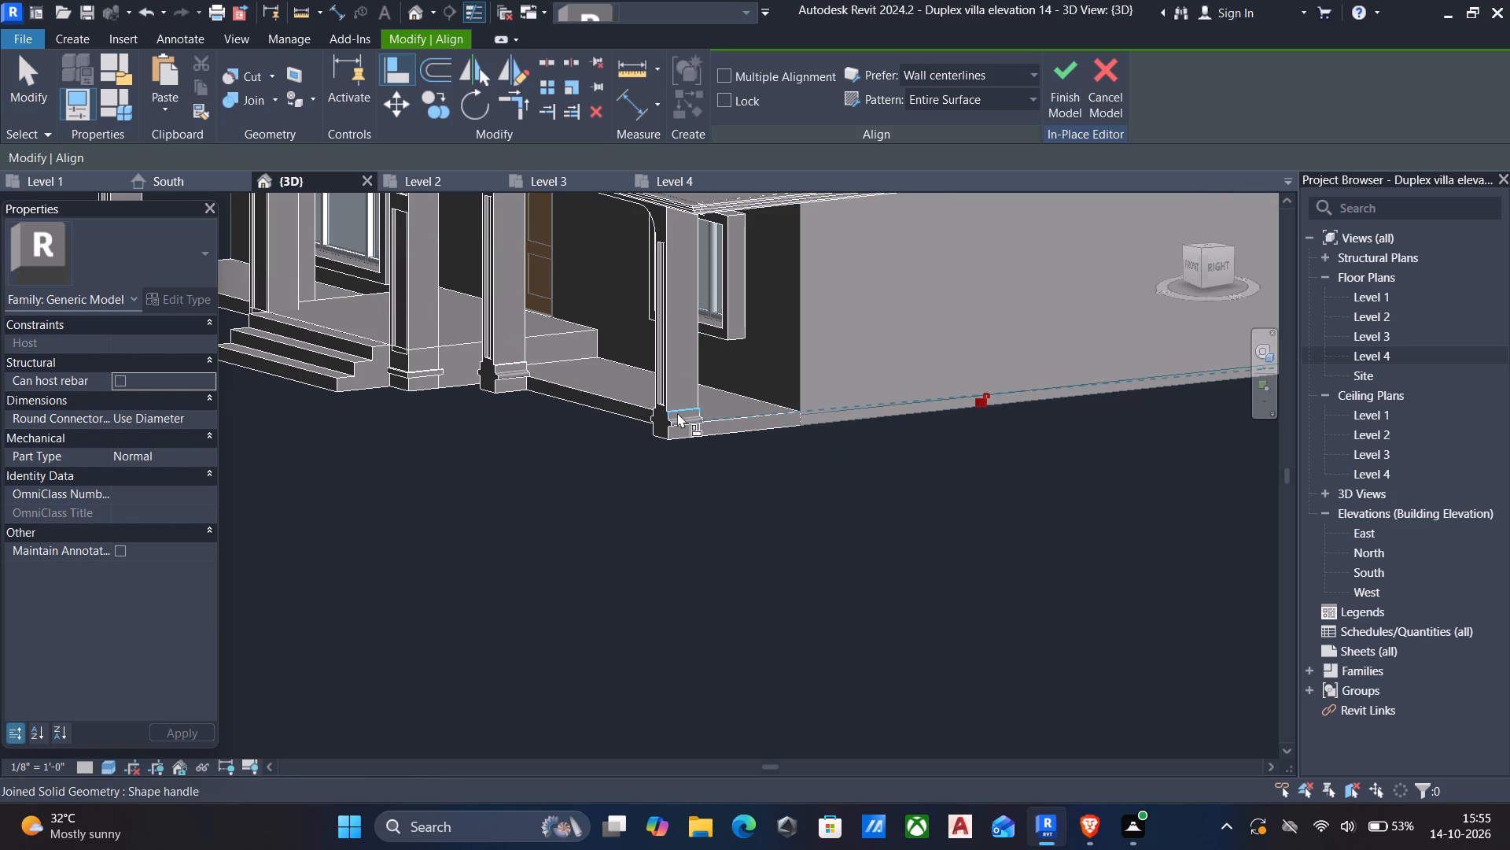
{"action": "key", "text": "Escape"}
{"action": "scroll", "coordinate": [744, 438], "scroll_direction": "down", "scroll_amount": 4}
{"action": "middle_click_drag", "start_coordinate": [723, 468], "coordinate": [818, 523], "text": "shift"}
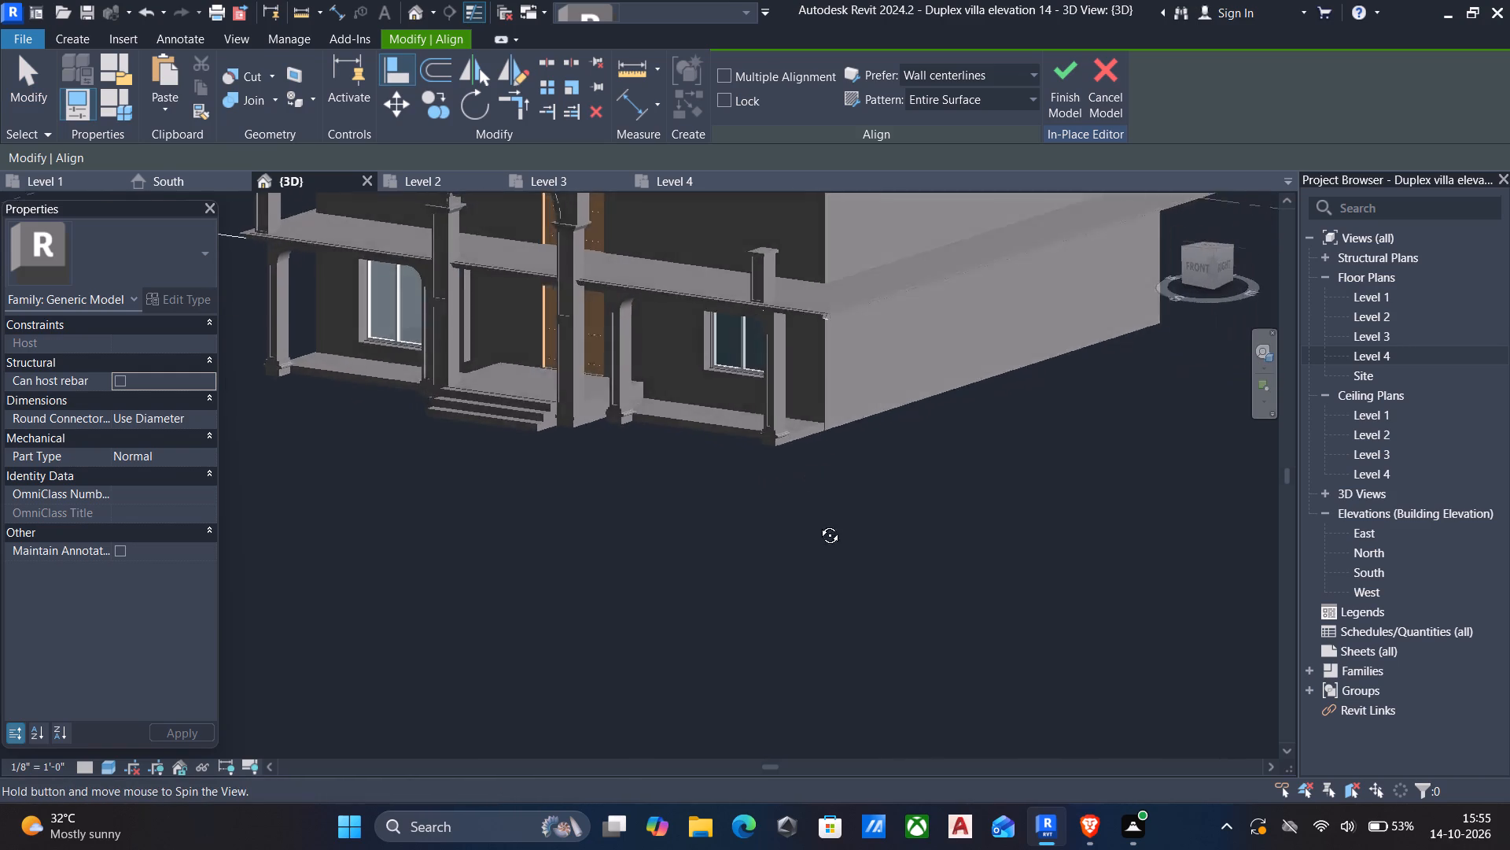
{"action": "middle_click_drag", "start_coordinate": [818, 523], "coordinate": [1033, 526], "text": "shift"}
{"action": "key", "text": "Escape"}
Examine both veranda platforms, the entrance steps and the whole front facade from several angles.
{"action": "scroll", "coordinate": [827, 502], "scroll_direction": "up", "scroll_amount": 3}
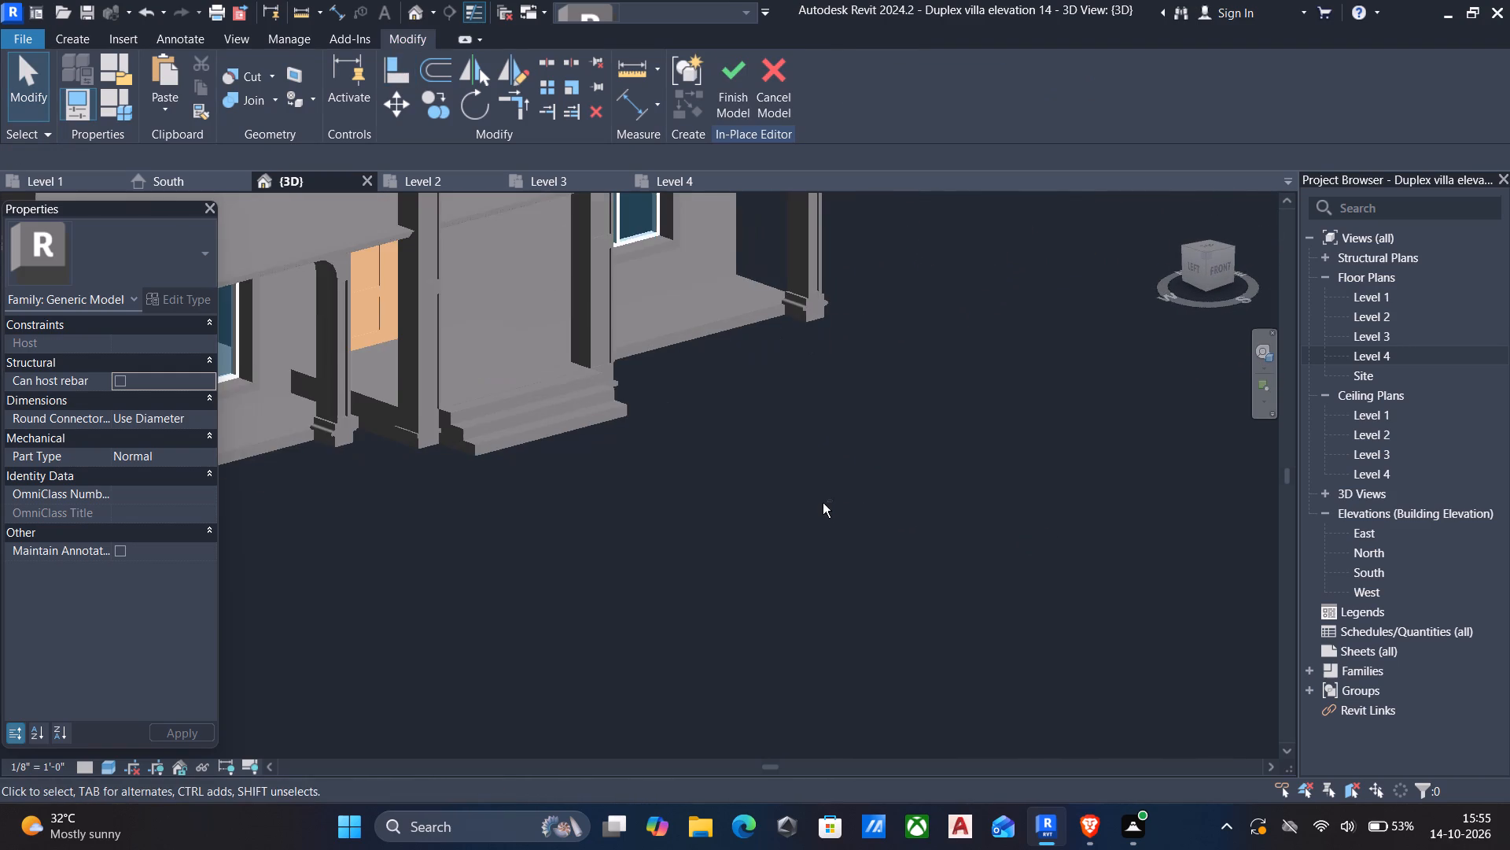
{"action": "scroll", "coordinate": [823, 503], "scroll_direction": "up", "scroll_amount": 2}
{"action": "middle_click_drag", "start_coordinate": [199, 471], "coordinate": [496, 473]}
{"action": "middle_click_drag", "start_coordinate": [497, 474], "coordinate": [577, 454], "text": "shift"}
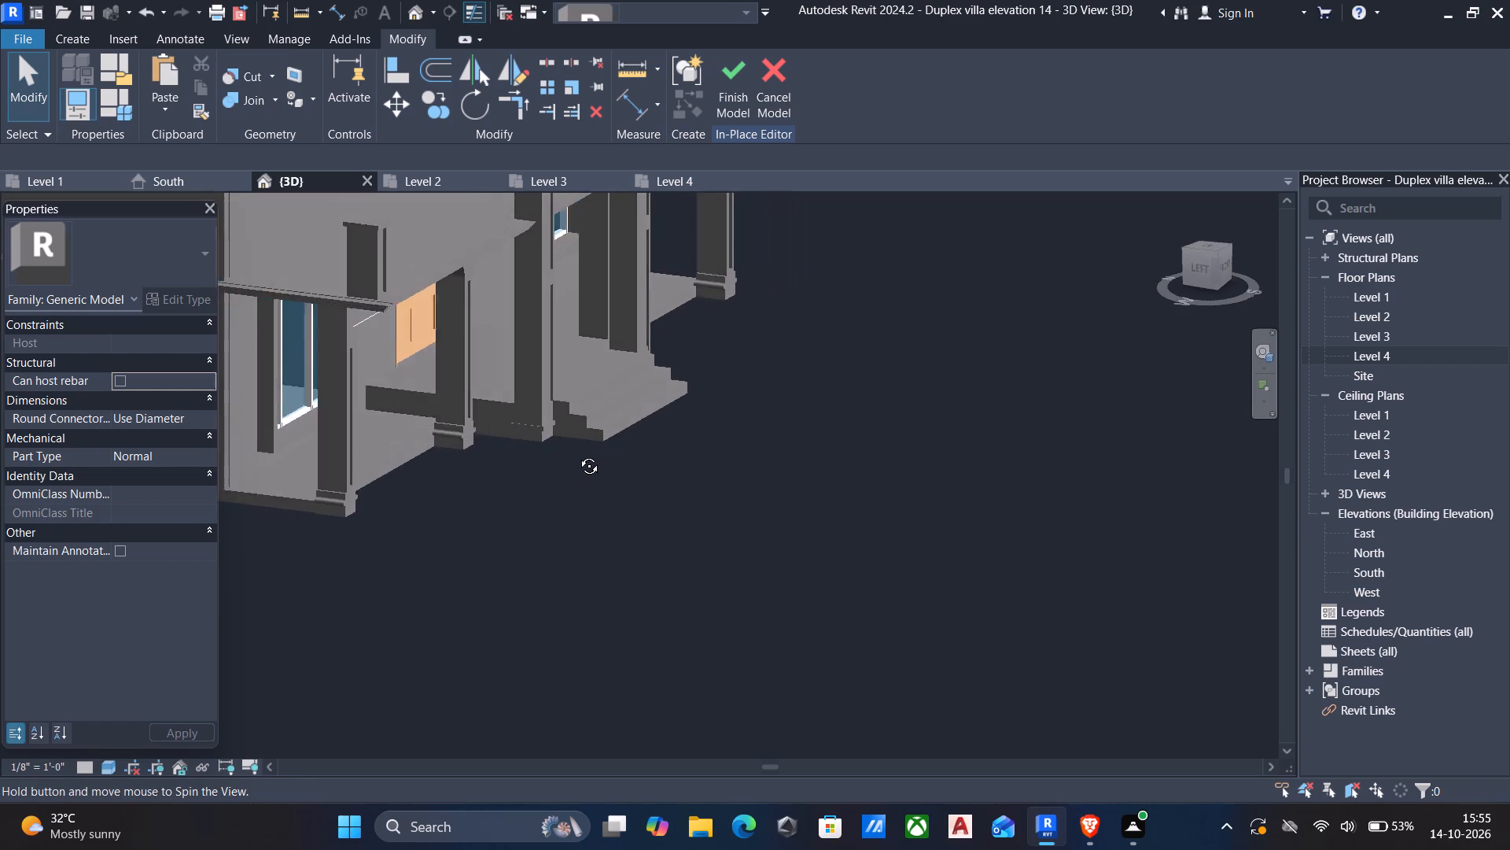
{"action": "middle_click_drag", "start_coordinate": [577, 454], "coordinate": [319, 475], "text": "shift"}
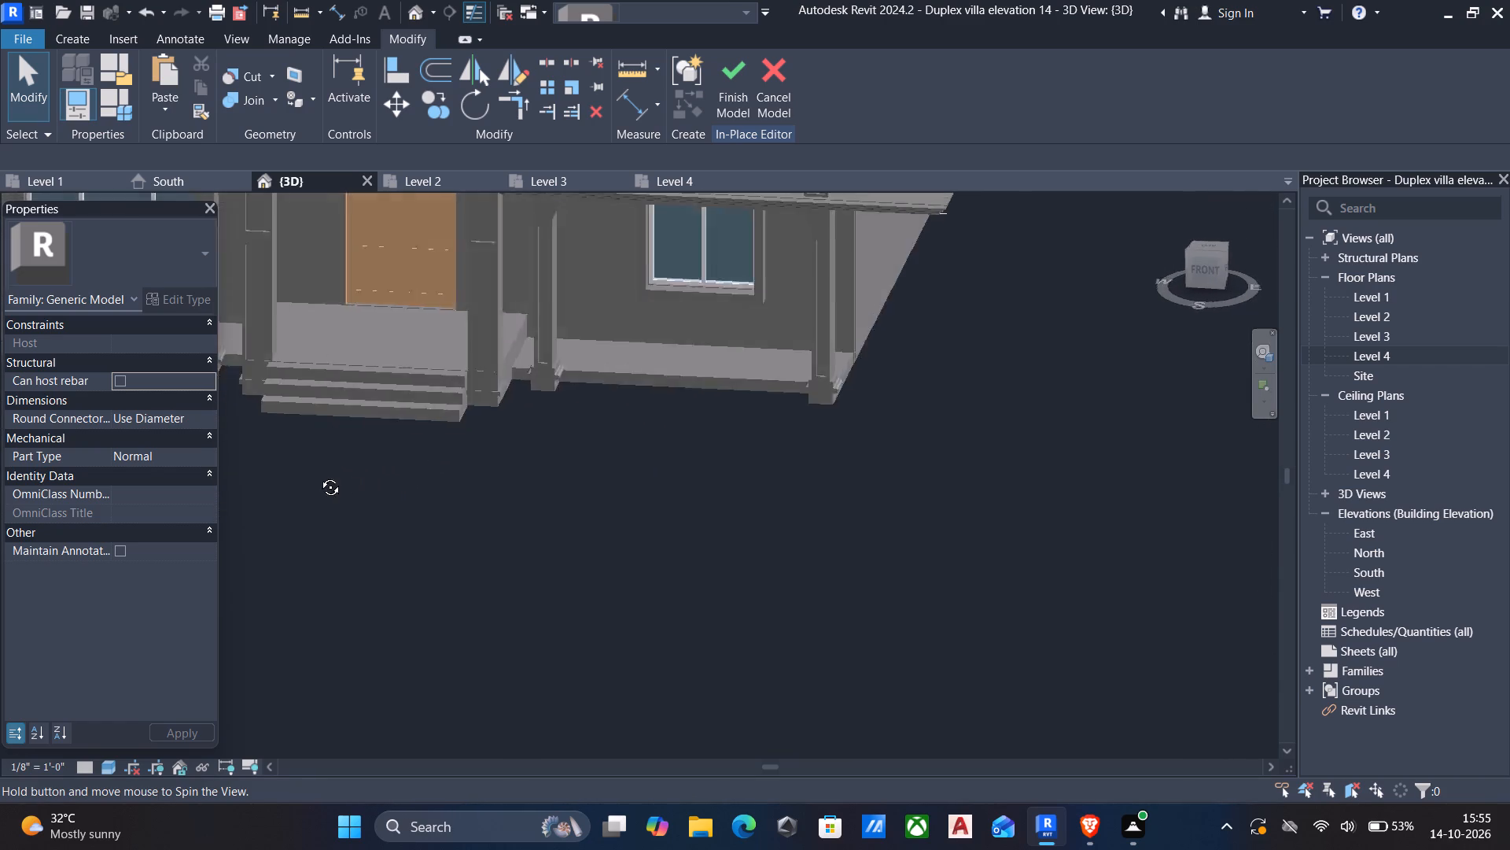
{"action": "middle_click_drag", "start_coordinate": [319, 475], "coordinate": [318, 453], "text": "shift"}
{"action": "scroll", "coordinate": [318, 453], "scroll_direction": "down", "scroll_amount": 6}
{"action": "middle_click_drag", "start_coordinate": [695, 542], "coordinate": [962, 571]}
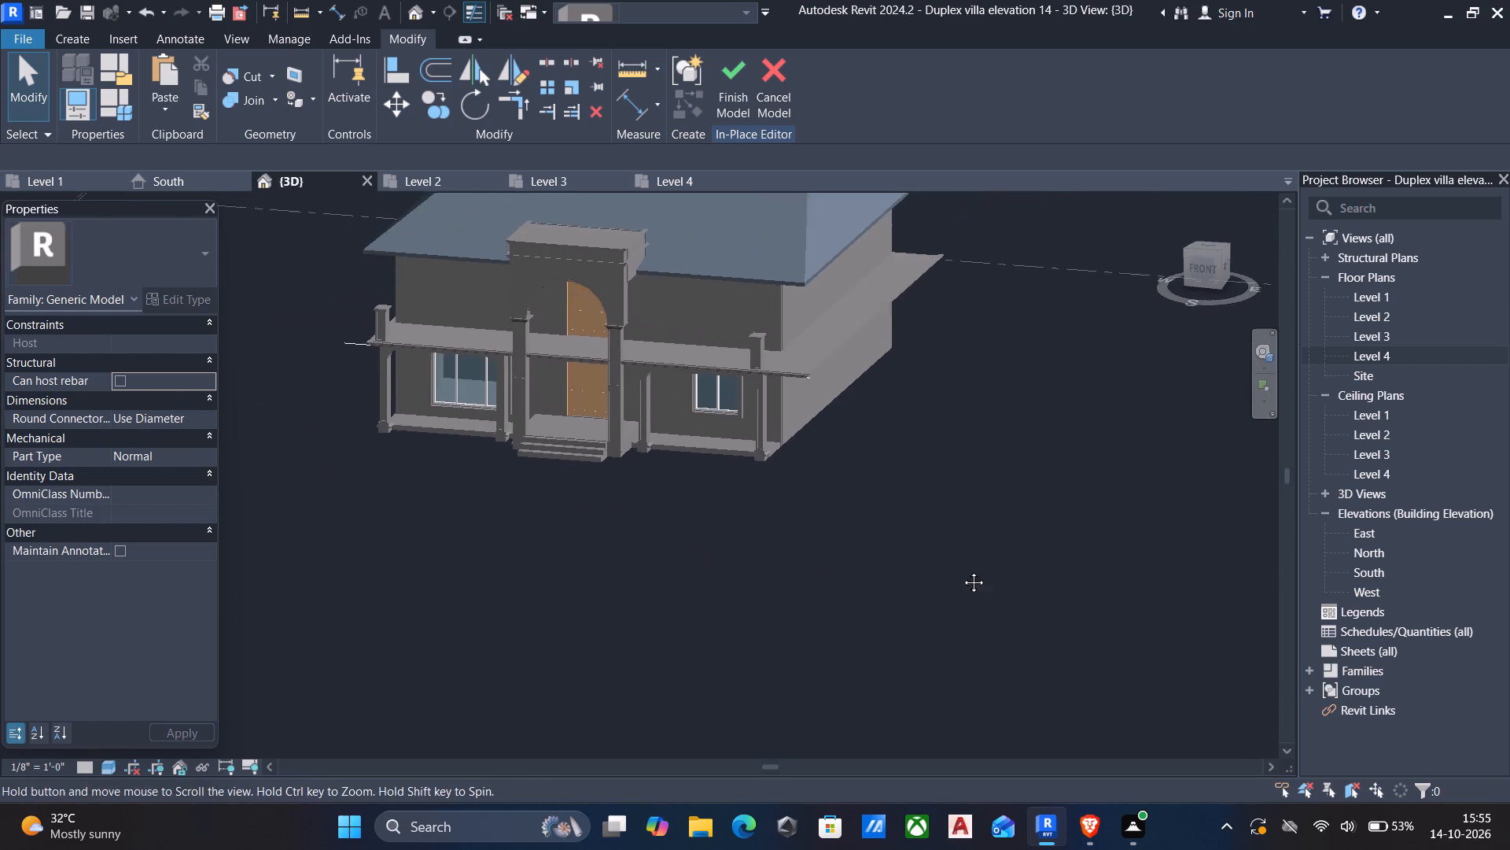
{"action": "middle_click_drag", "start_coordinate": [962, 571], "coordinate": [1010, 575]}
{"action": "middle_click_drag", "start_coordinate": [727, 534], "coordinate": [777, 458], "text": "shift"}
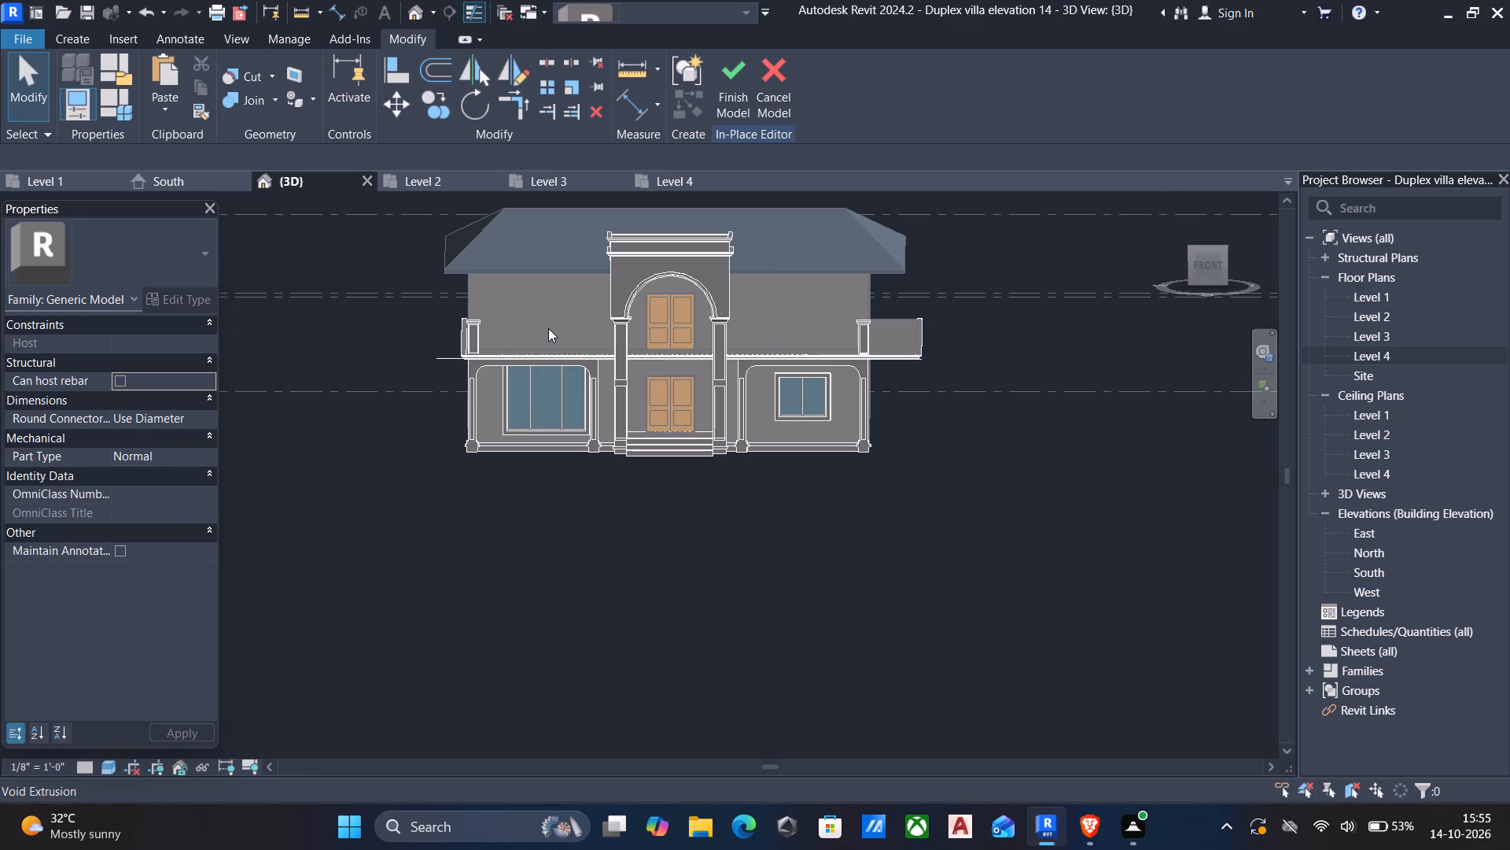
{"action": "middle_click_drag", "start_coordinate": [520, 338], "coordinate": [540, 315], "text": "shift"}
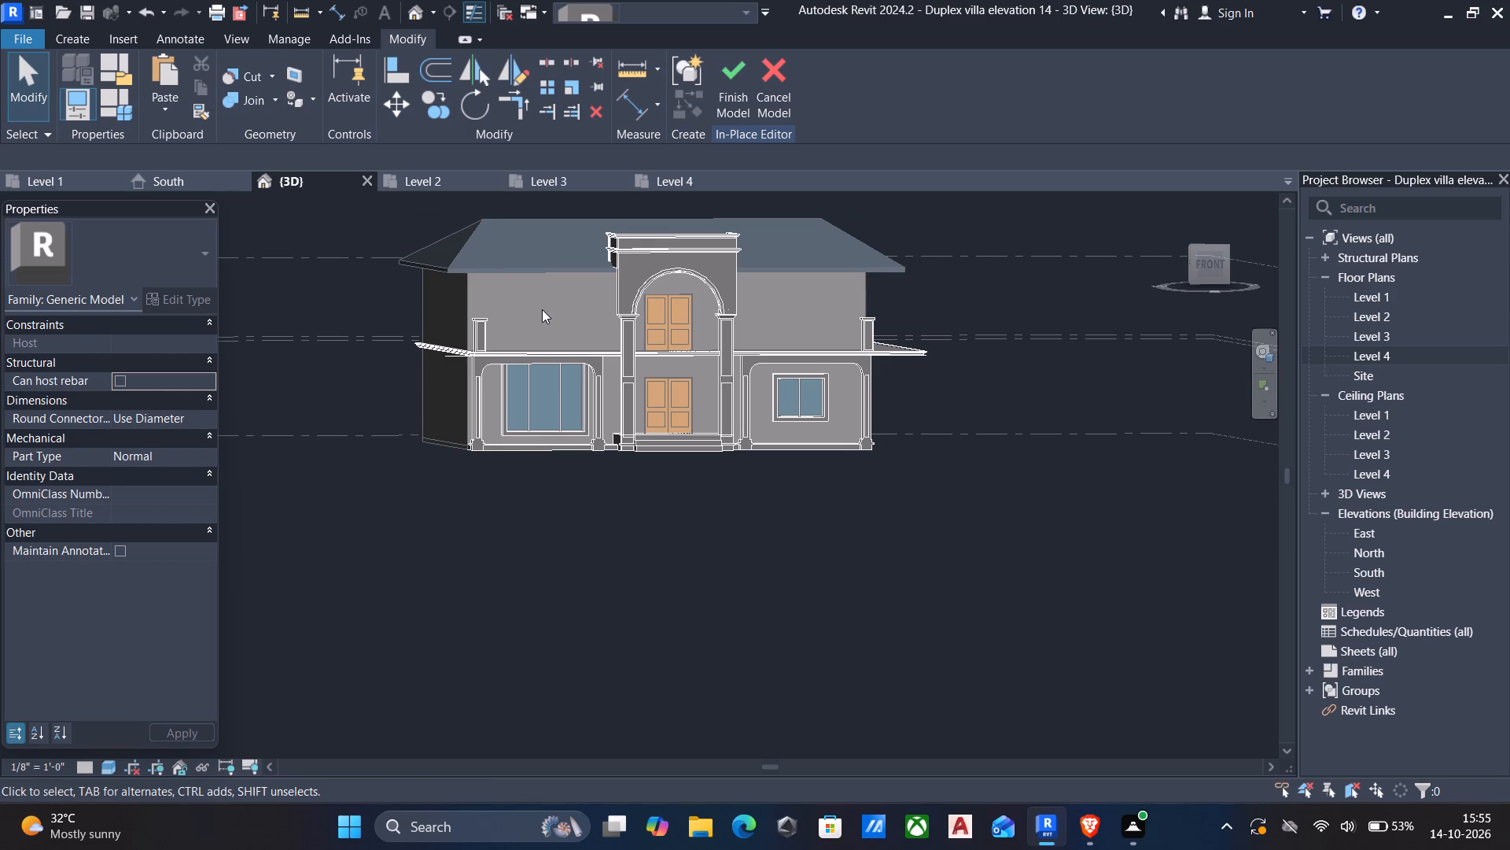
Open the South elevation, finish the in-place facade model and dismiss the save reminder without saving.
{"action": "double_click", "coordinate": [1383, 567]}
{"action": "scroll", "coordinate": [593, 344], "scroll_direction": "down", "scroll_amount": 14}
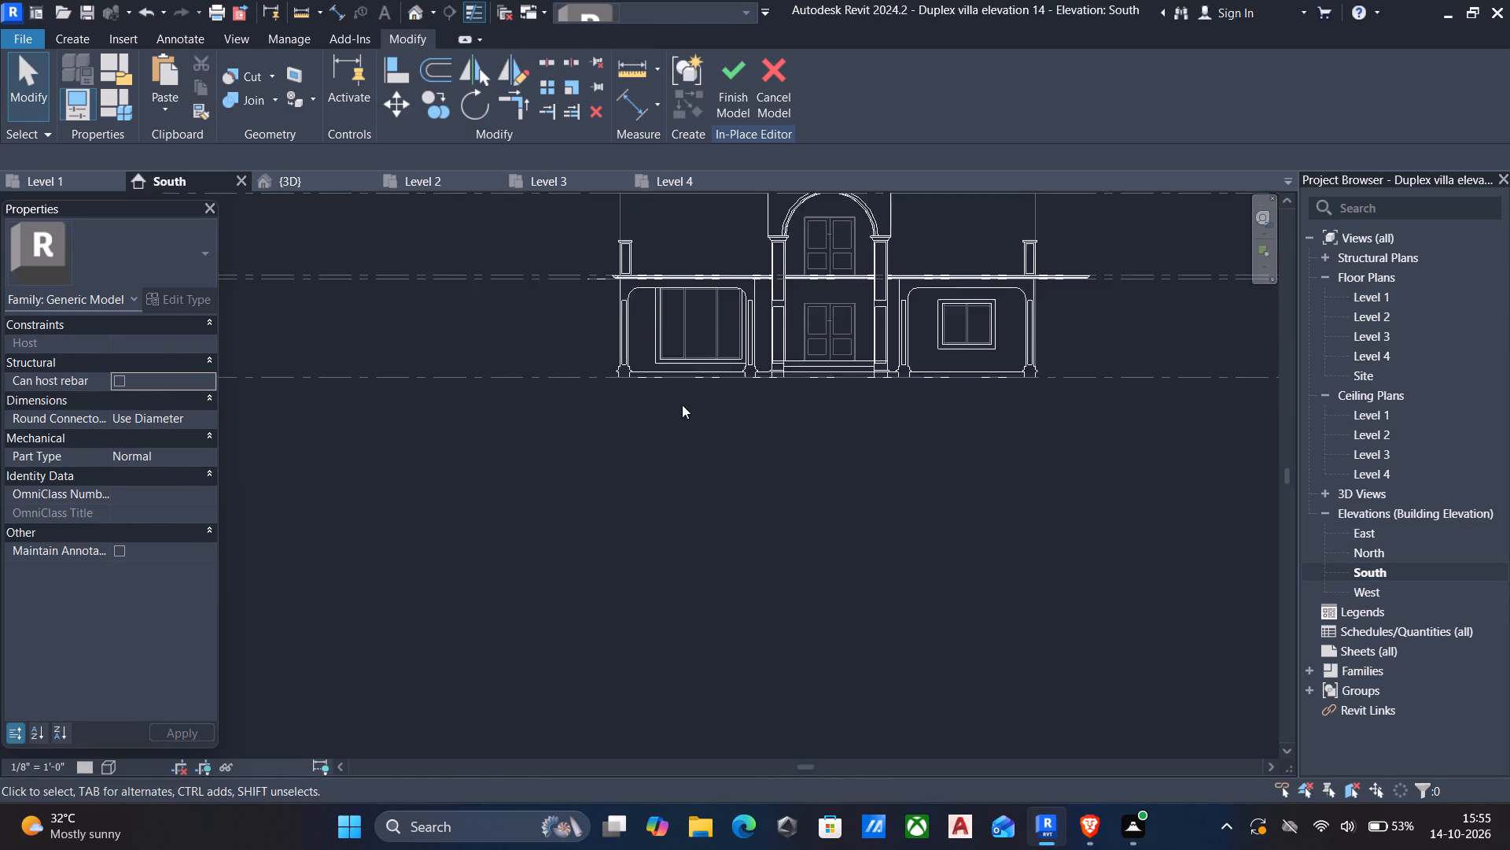
{"action": "middle_click_drag", "start_coordinate": [681, 416], "coordinate": [597, 558]}
{"action": "scroll", "coordinate": [528, 334], "scroll_direction": "up", "scroll_amount": 4}
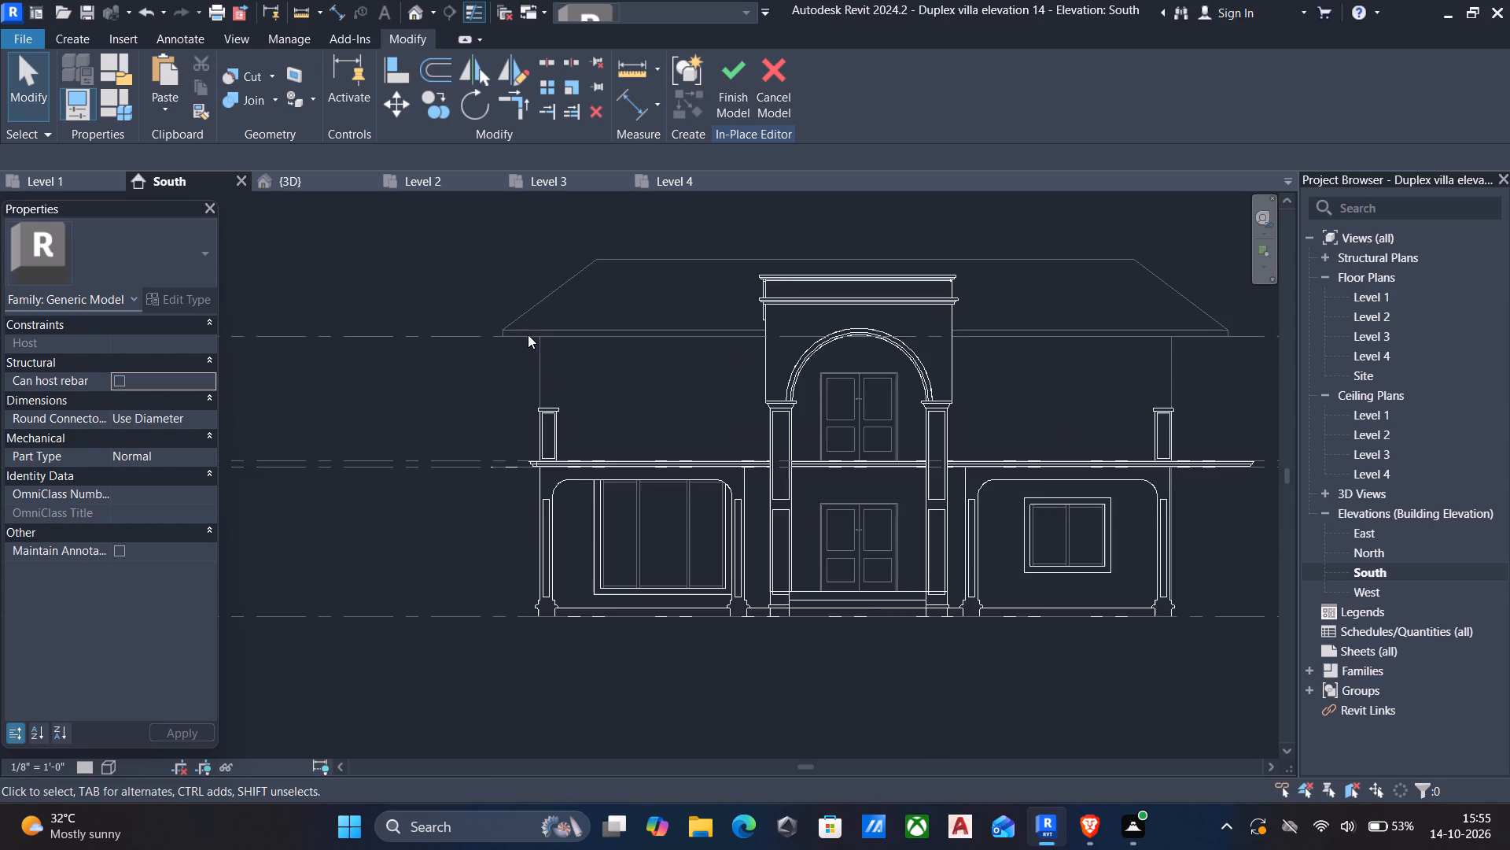
{"action": "scroll", "coordinate": [386, 349], "scroll_direction": "down", "scroll_amount": 6}
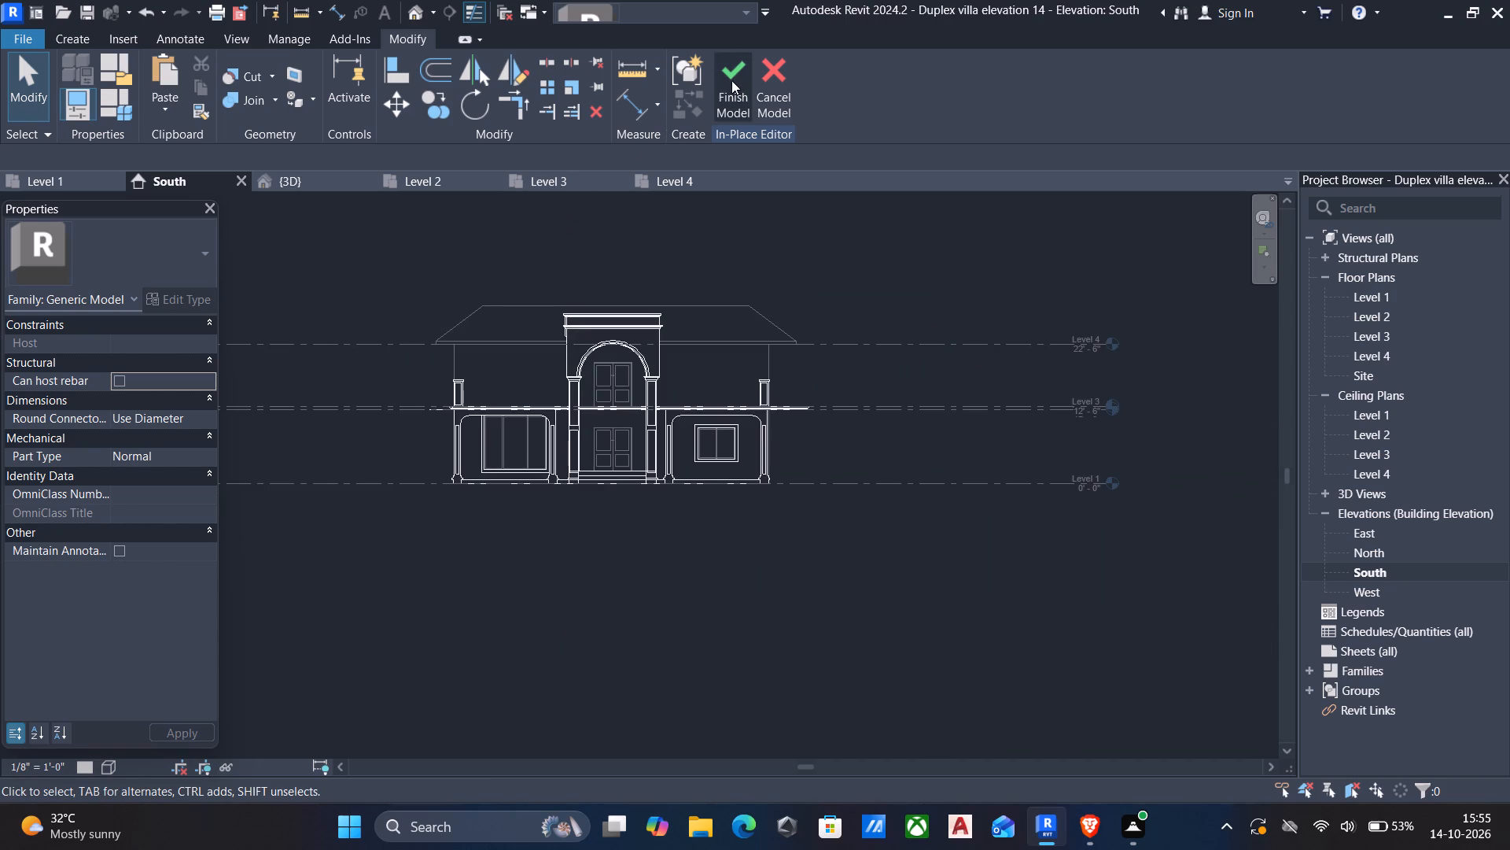
{"action": "left_click", "coordinate": [732, 80]}
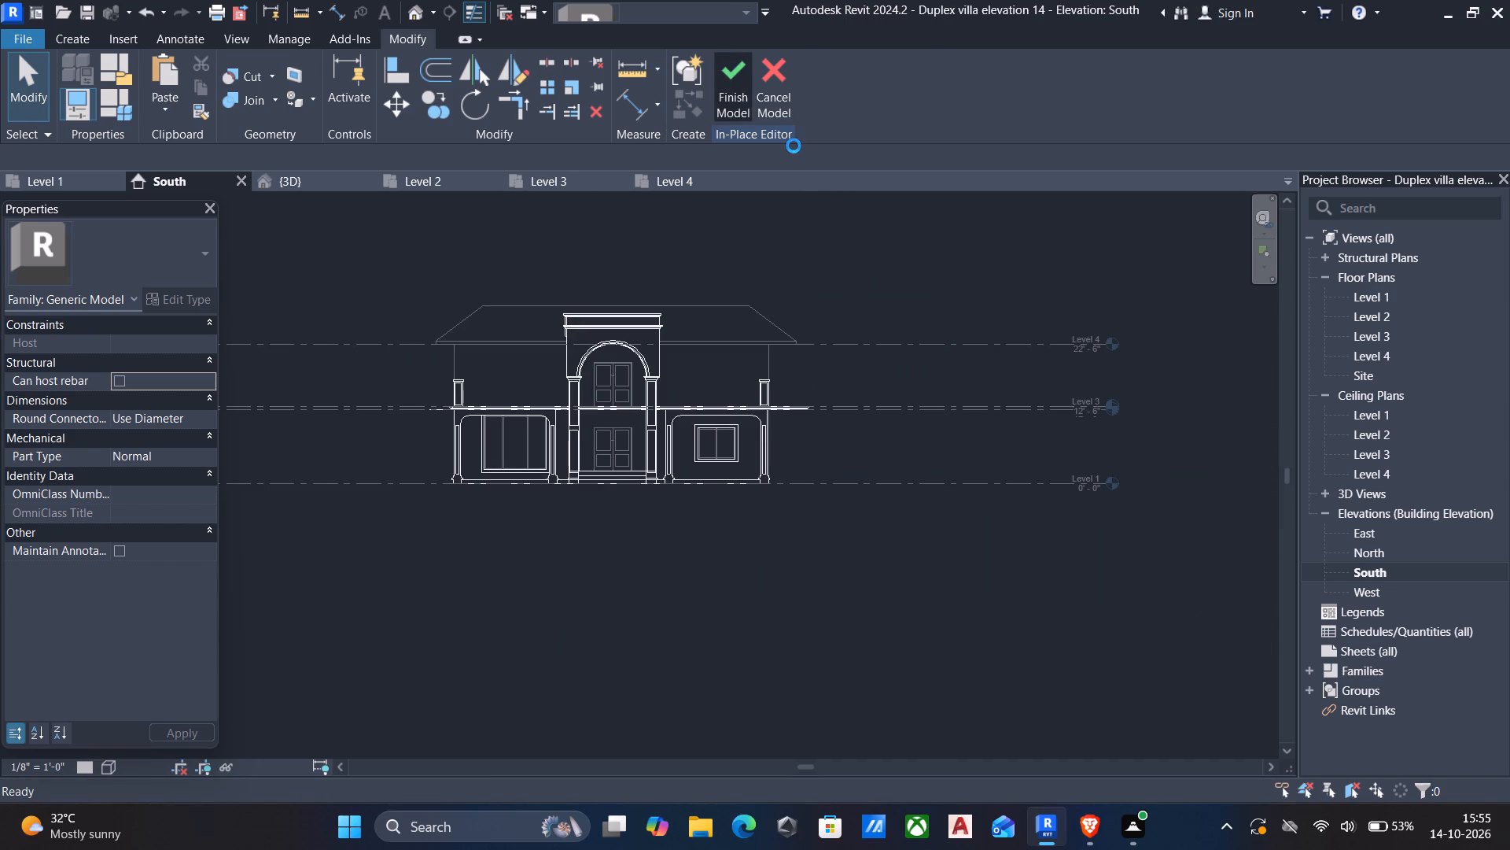
{"action": "scroll", "coordinate": [639, 404], "scroll_direction": "down", "scroll_amount": 4}
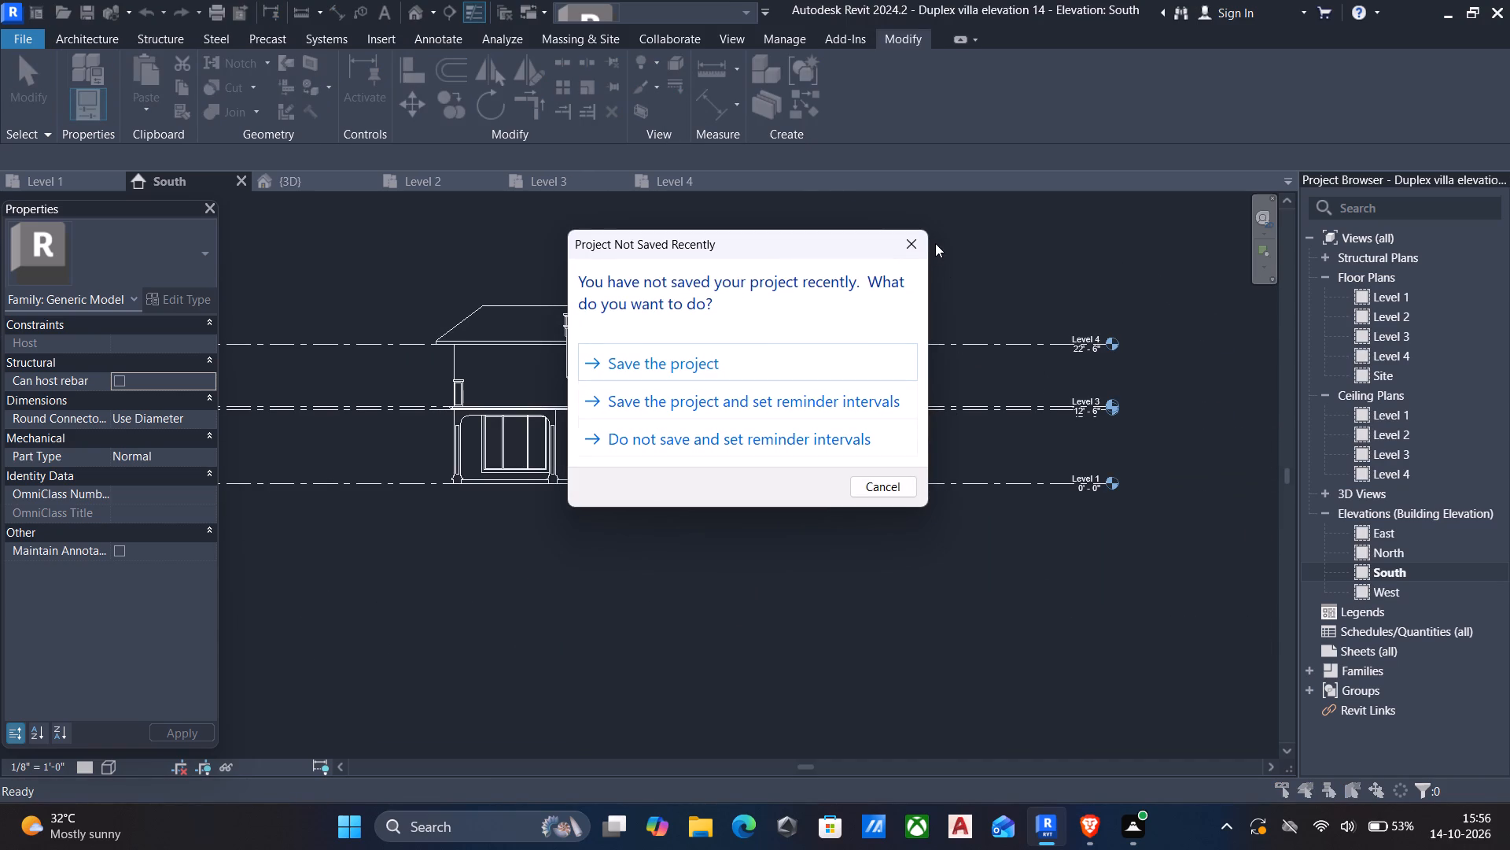
{"action": "left_click", "coordinate": [900, 242]}
Add a new level parallel to Level 4 with a 6" offset, matching the full length of the existing level line.
{"action": "middle_click_drag", "start_coordinate": [702, 449], "coordinate": [770, 459]}
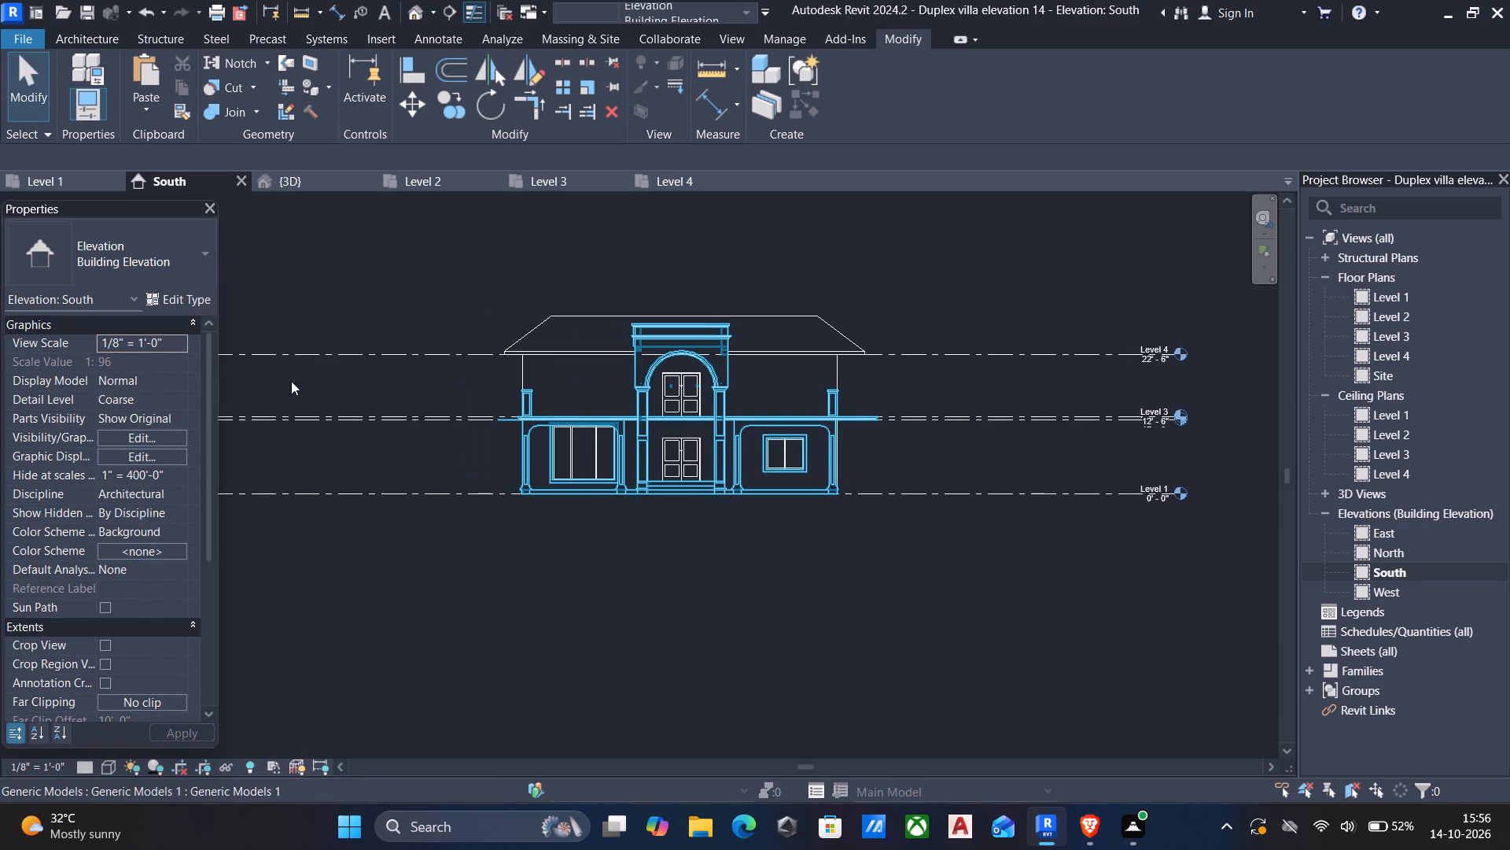
{"action": "left_click", "coordinate": [351, 353]}
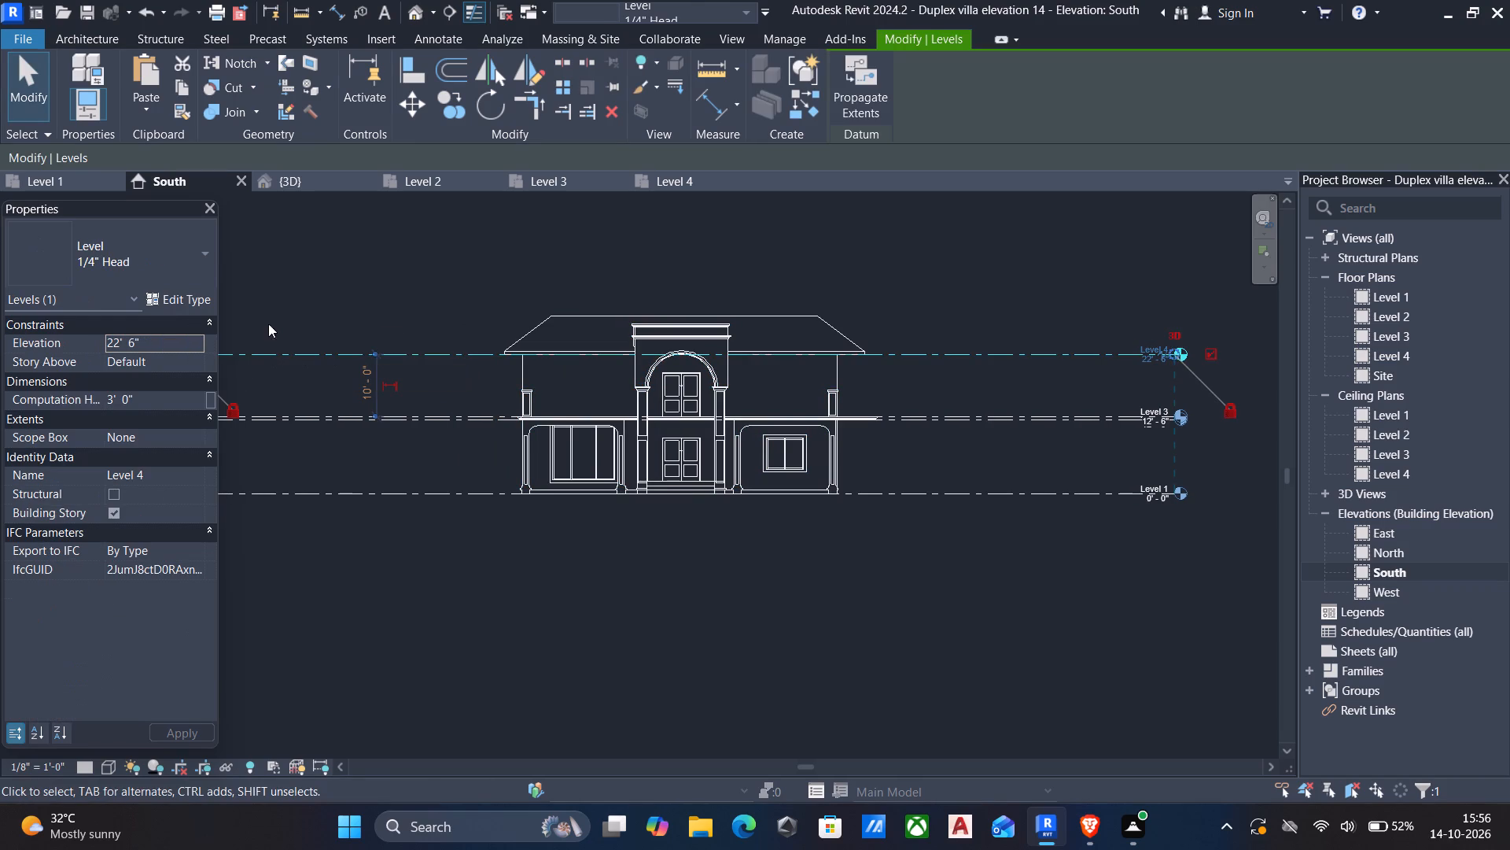
{"action": "type", "text": "cs"}
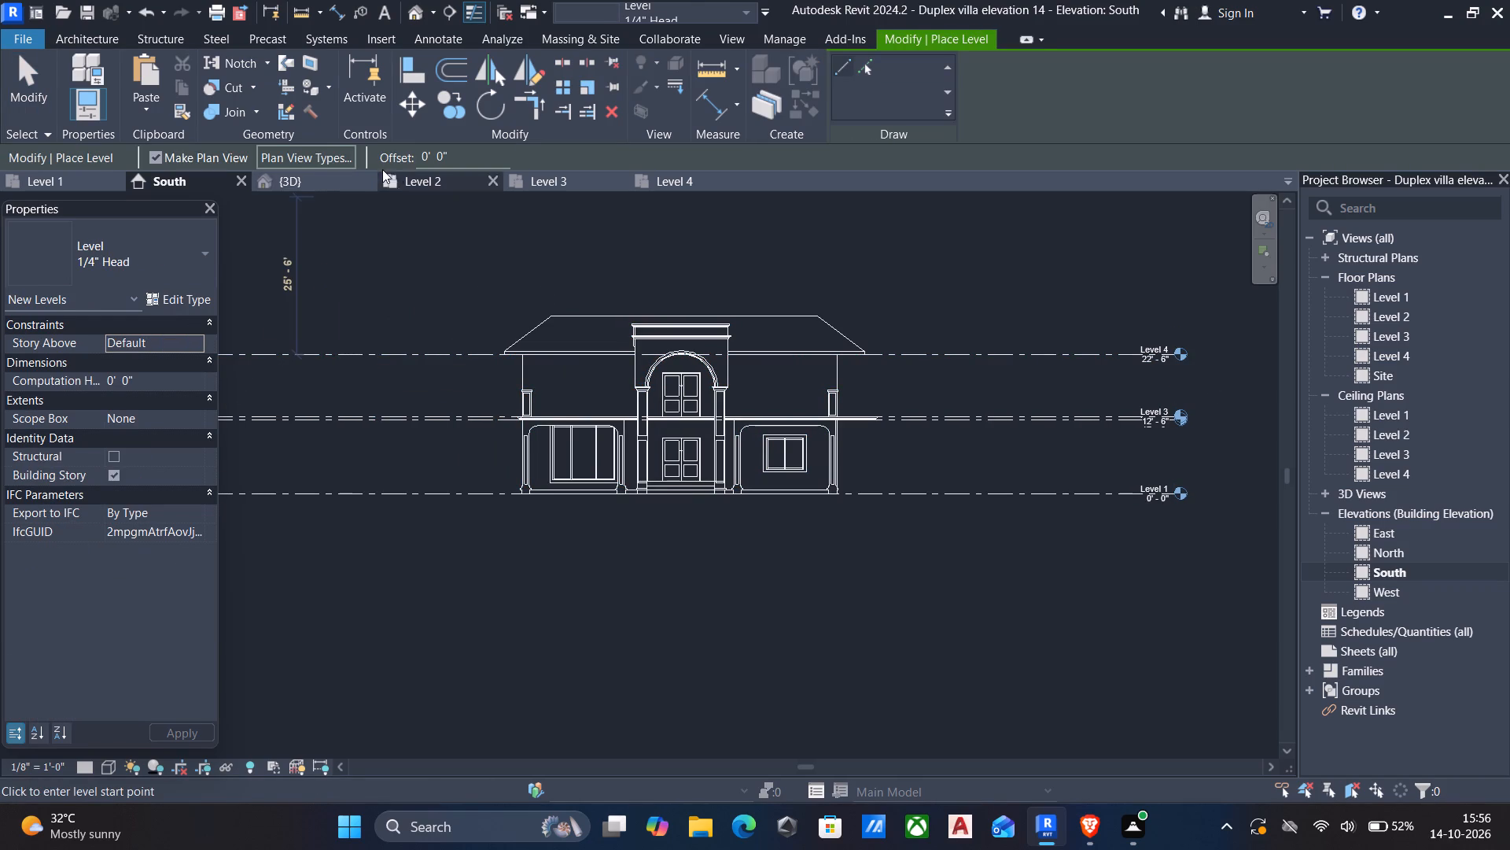
{"action": "left_click_drag", "start_coordinate": [508, 158], "coordinate": [208, 148]}
{"action": "type", "text": "6\""}
{"action": "scroll", "coordinate": [753, 391], "scroll_direction": "down", "scroll_amount": 2}
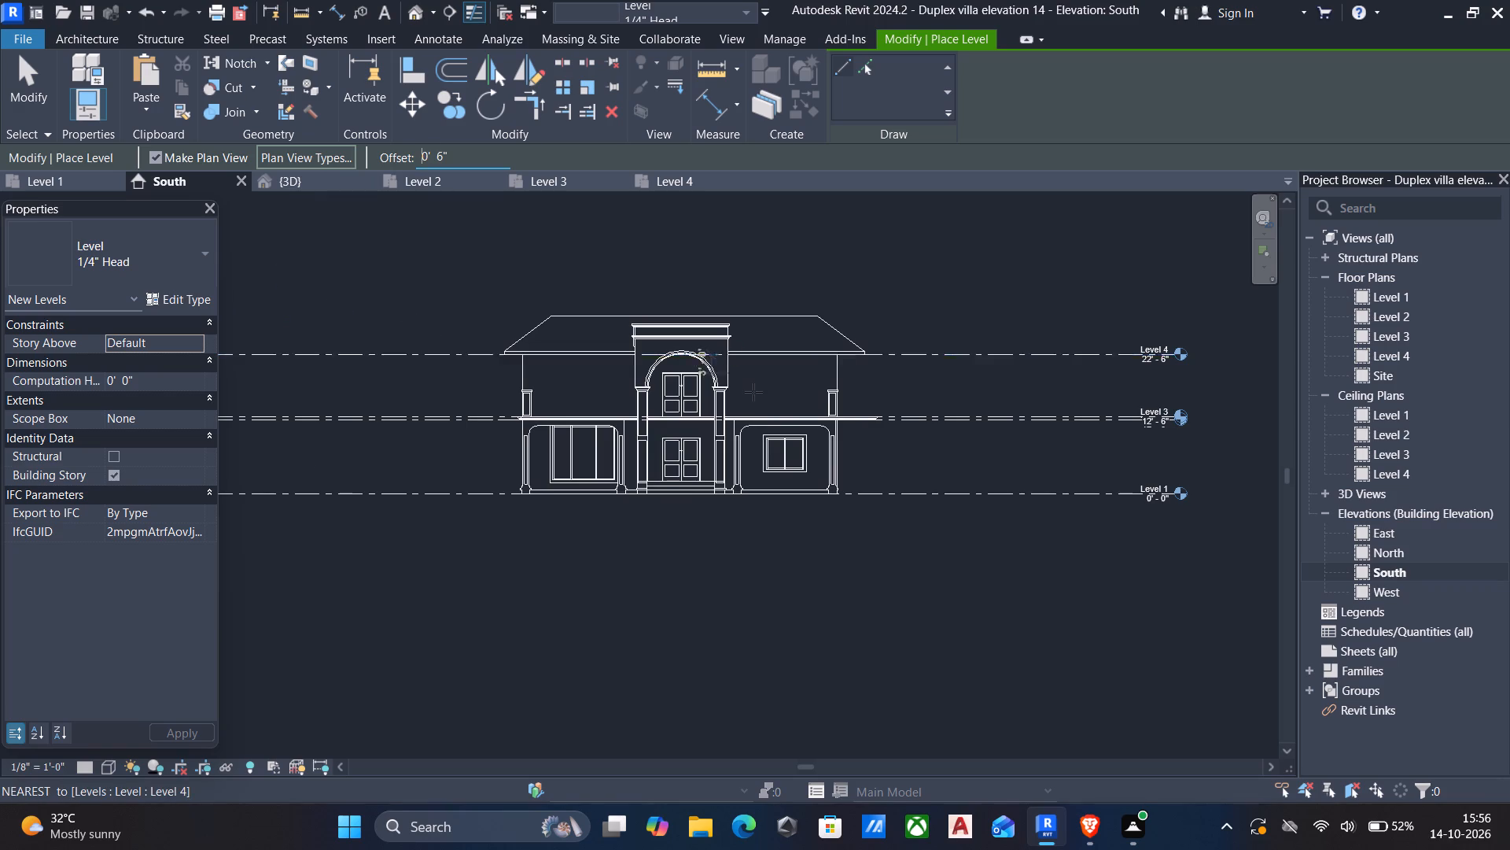
{"action": "scroll", "coordinate": [753, 392], "scroll_direction": "down", "scroll_amount": 3}
{"action": "left_click", "coordinate": [468, 377]}
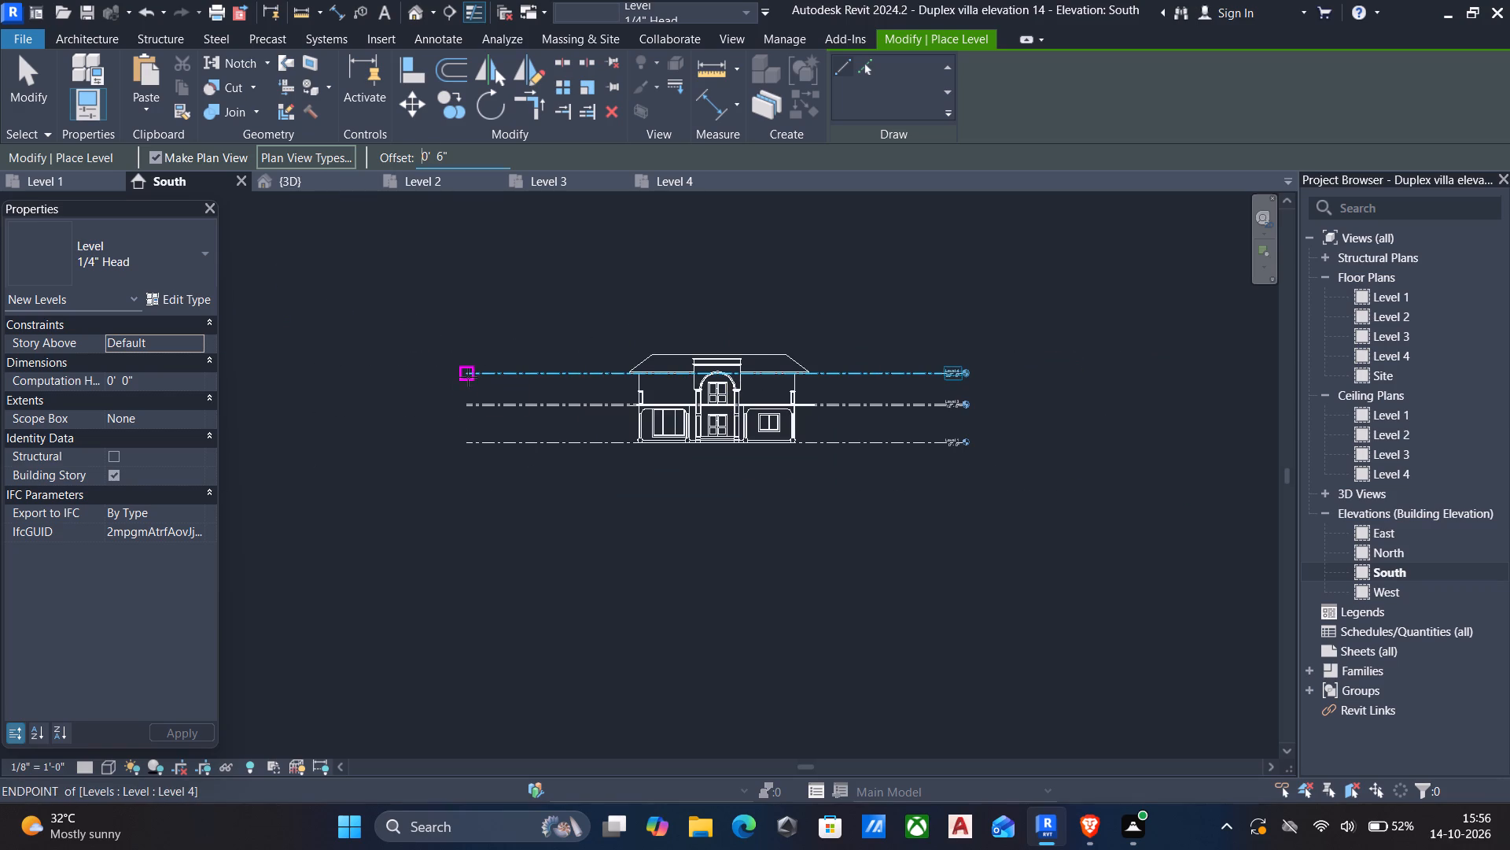
{"action": "scroll", "coordinate": [920, 373], "scroll_direction": "up", "scroll_amount": 3}
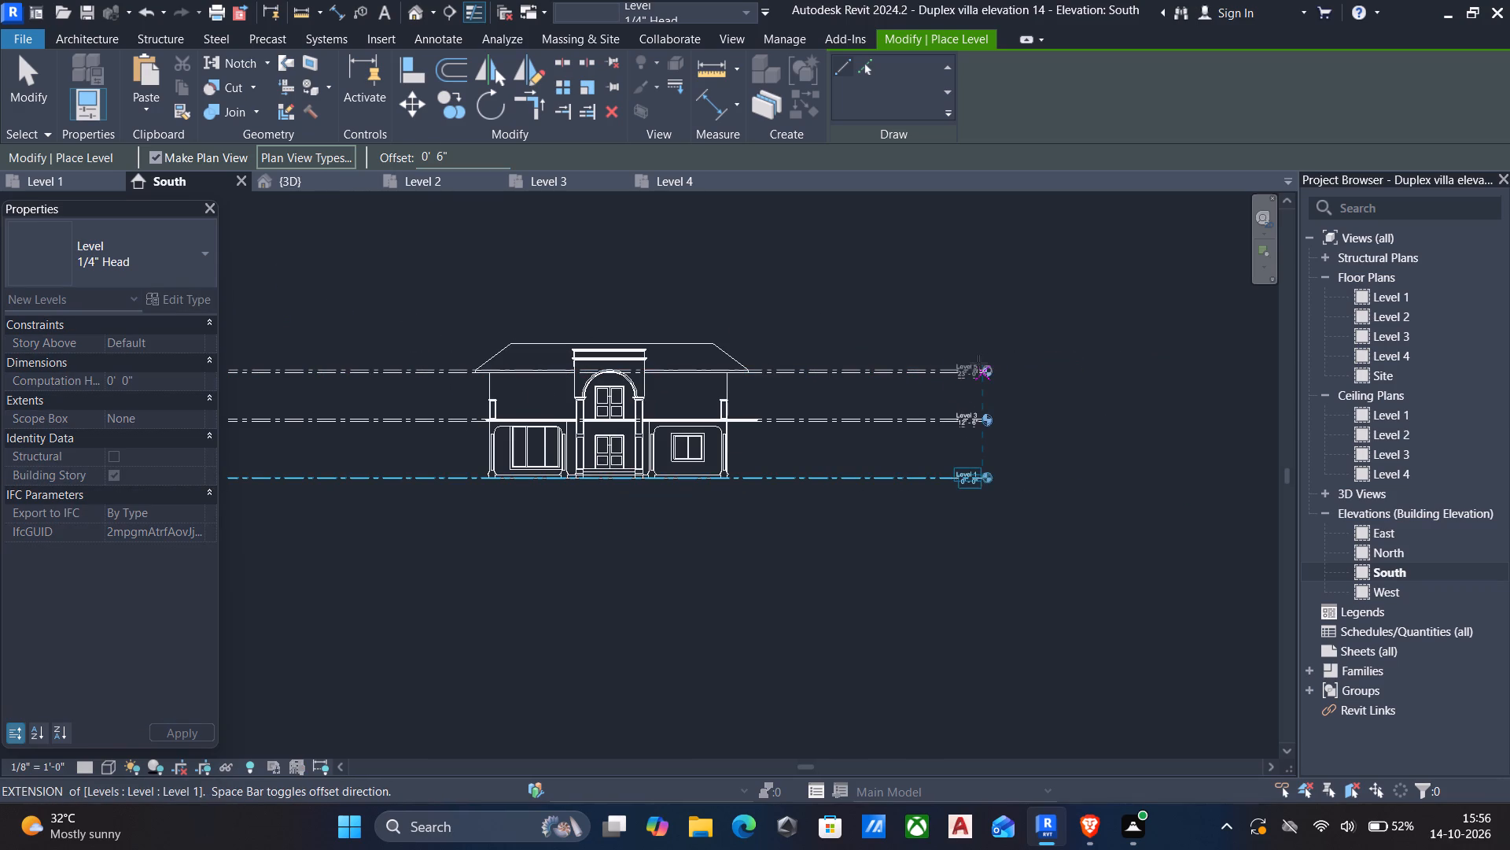
{"action": "left_click", "coordinate": [978, 364]}
{"action": "key", "text": "Escape"}
{"action": "key", "text": "Escape"}
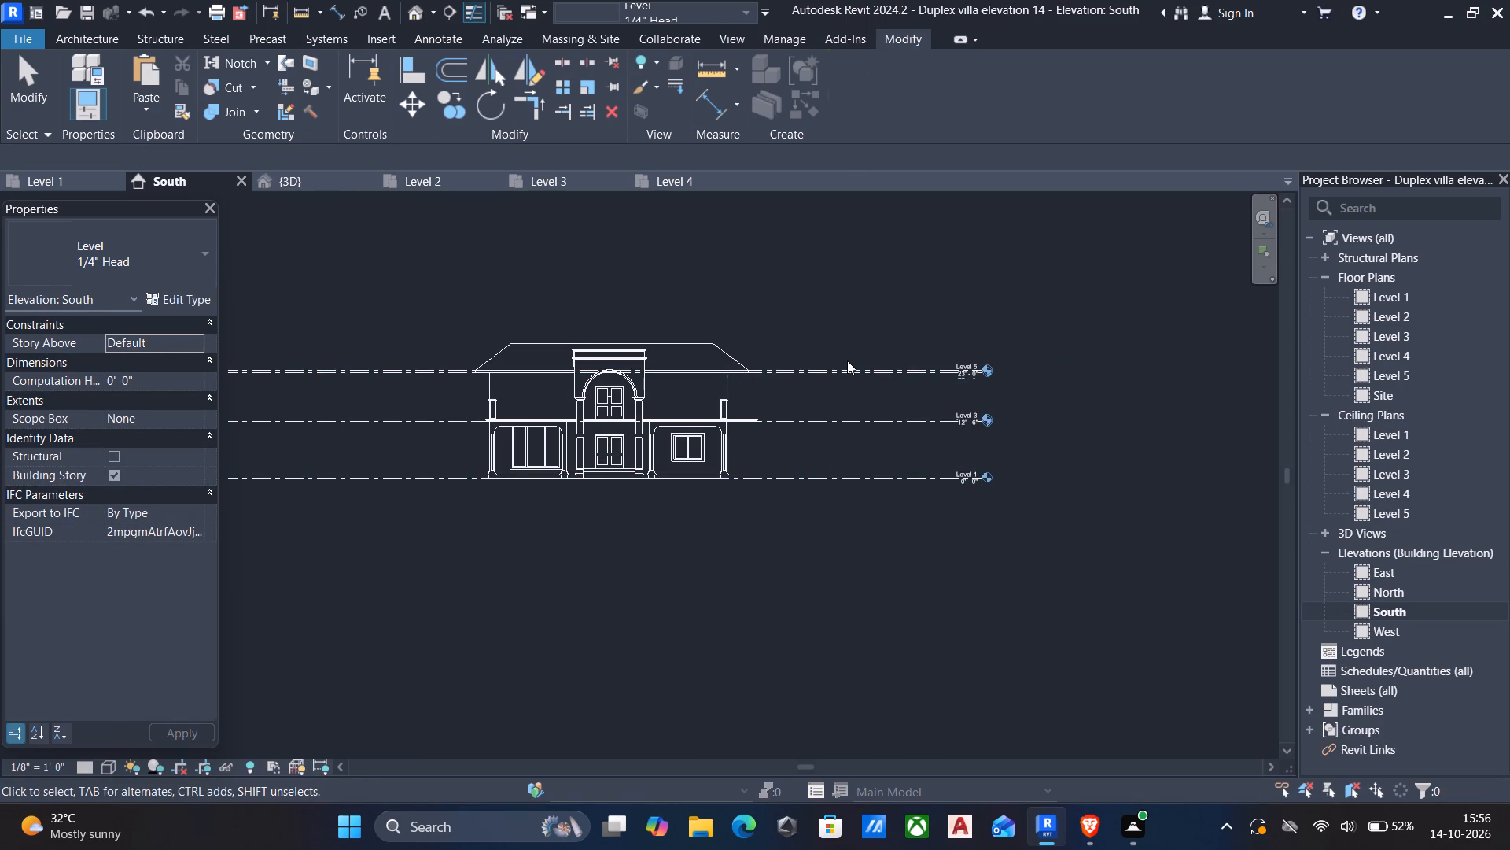
Add an elbow to the Level 4 line so its head and label sit below the overlapping Level 5 label.
{"action": "scroll", "coordinate": [995, 389], "scroll_direction": "up", "scroll_amount": 11}
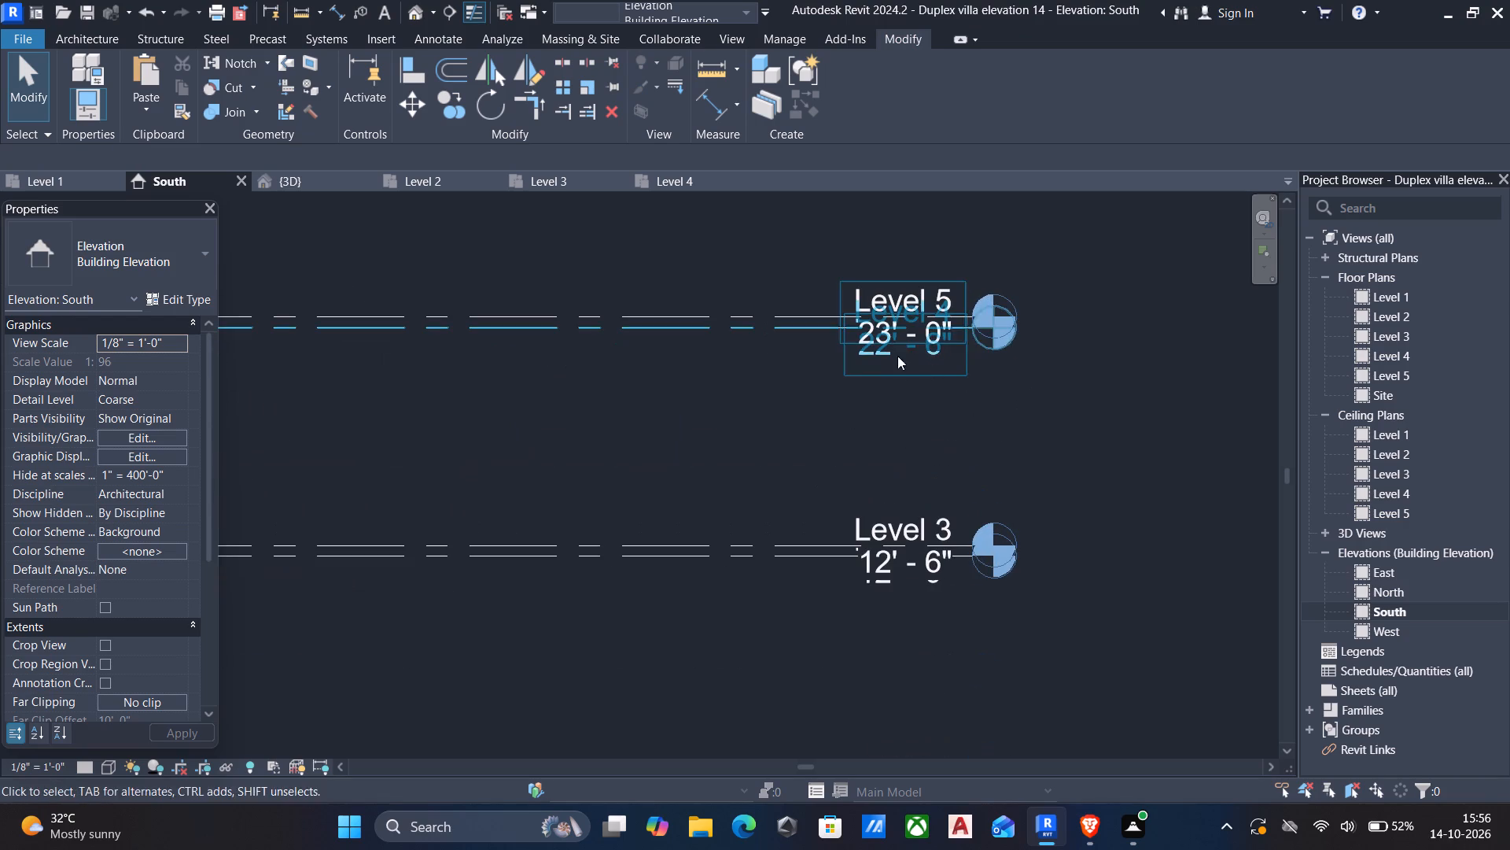
{"action": "left_click", "coordinate": [784, 327]}
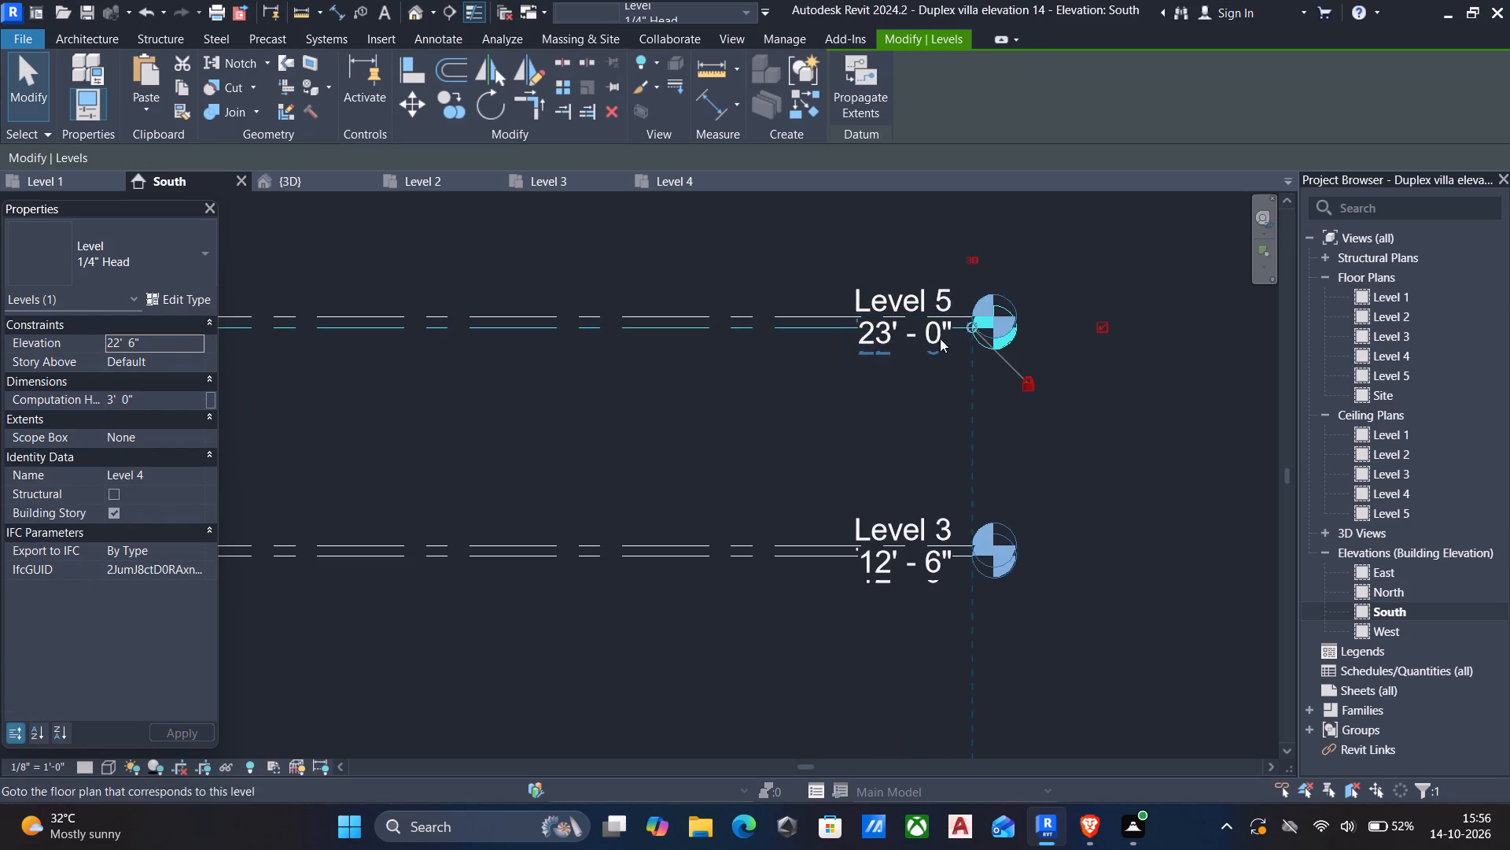
{"action": "scroll", "coordinate": [923, 338], "scroll_direction": "up", "scroll_amount": 10}
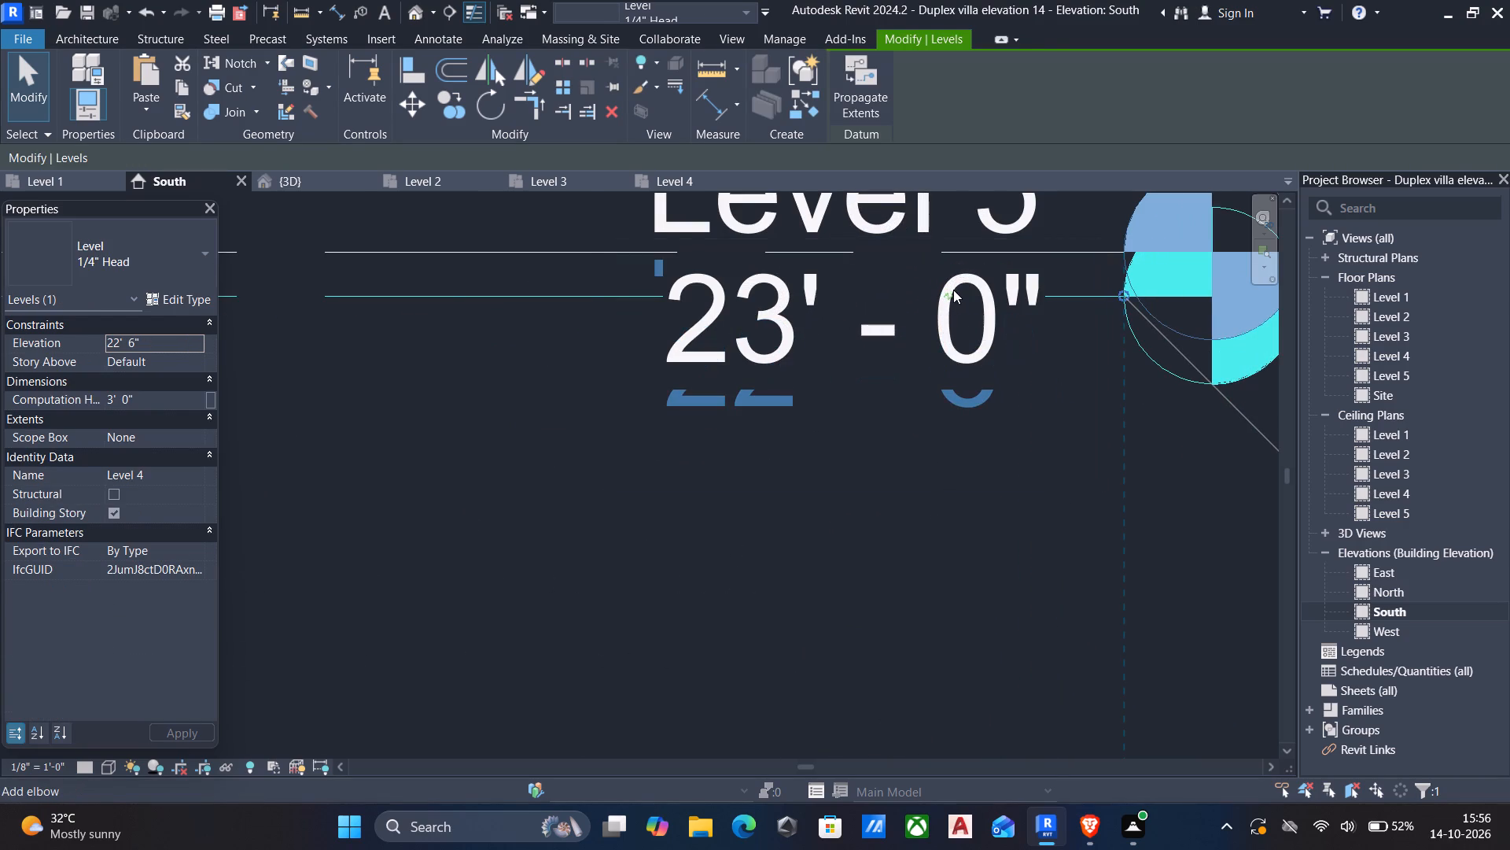
{"action": "left_click", "coordinate": [953, 290]}
{"action": "key", "text": "Escape"}
{"action": "left_click", "coordinate": [532, 300]}
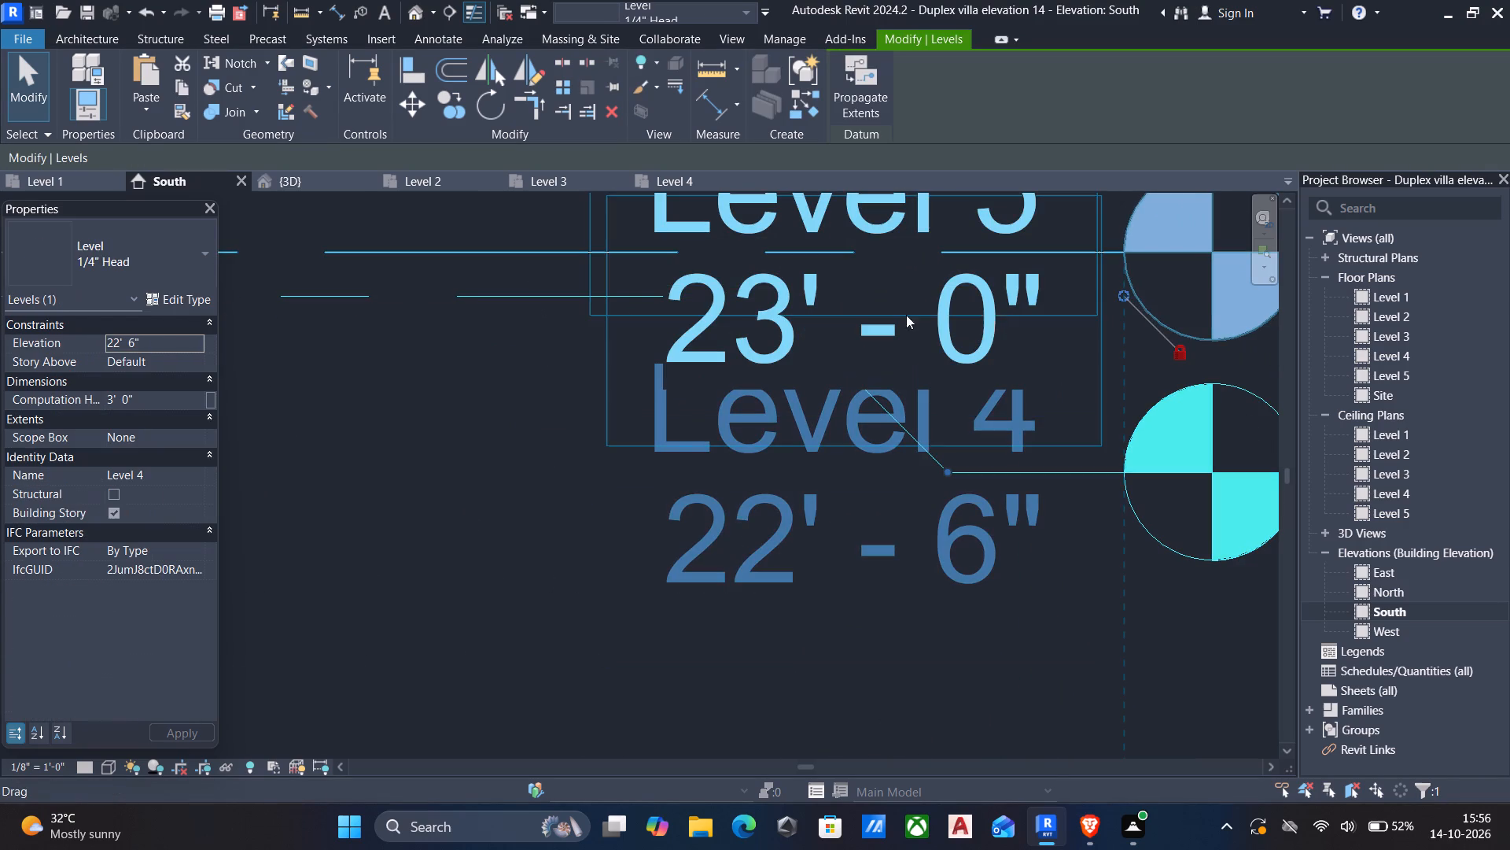
{"action": "key", "text": "Escape"}
Add an elbow to the Level 5 line and move its head and label up, clear of the Level 4 label.
{"action": "left_click", "coordinate": [496, 254]}
{"action": "middle_click_drag", "start_coordinate": [478, 280], "coordinate": [506, 499]}
{"action": "scroll", "coordinate": [506, 499], "scroll_direction": "down", "scroll_amount": 2}
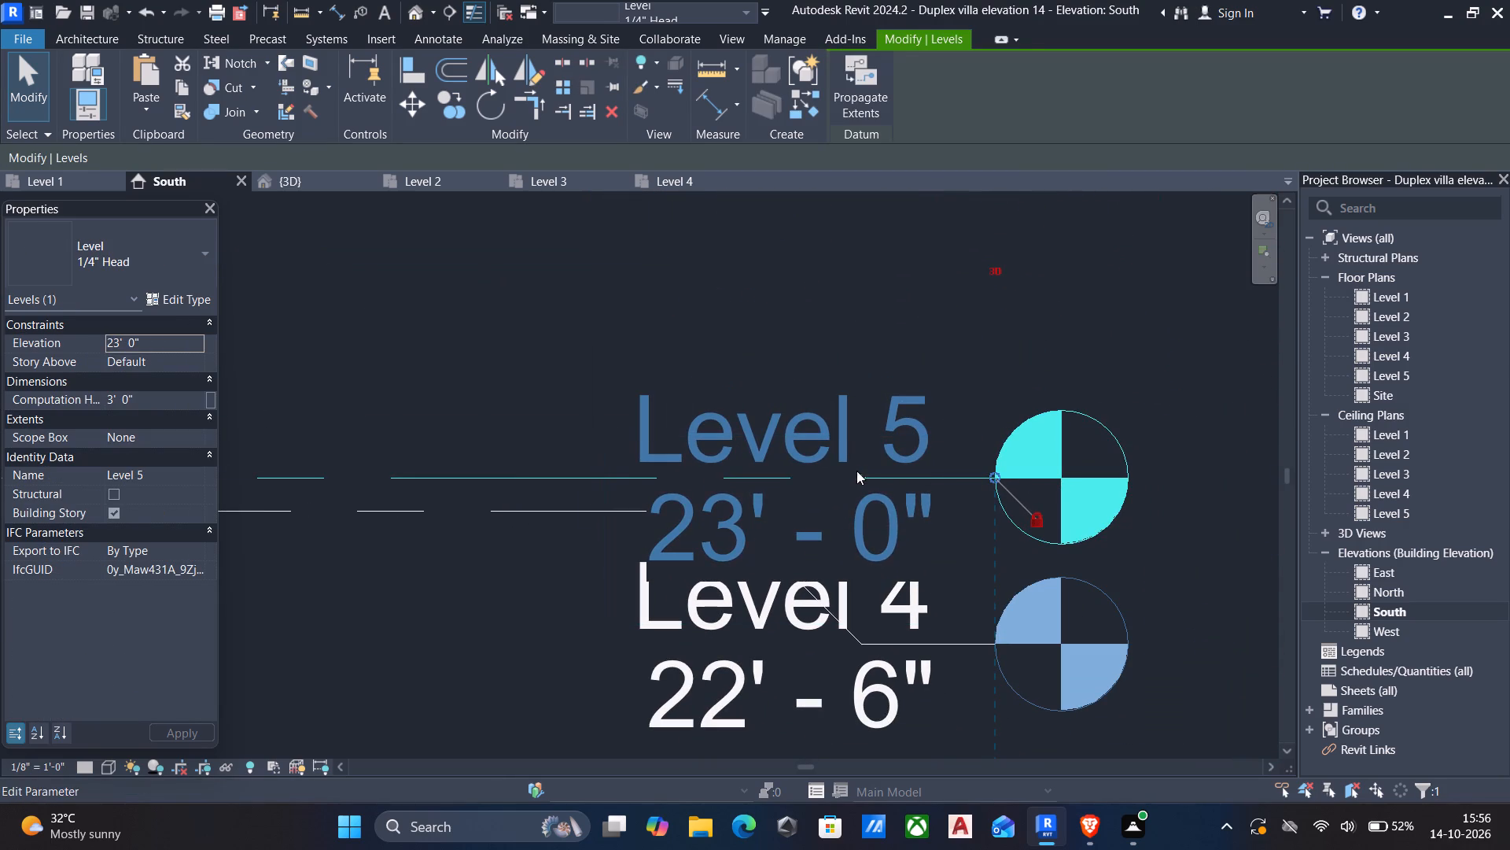
{"action": "left_click", "coordinate": [862, 474]}
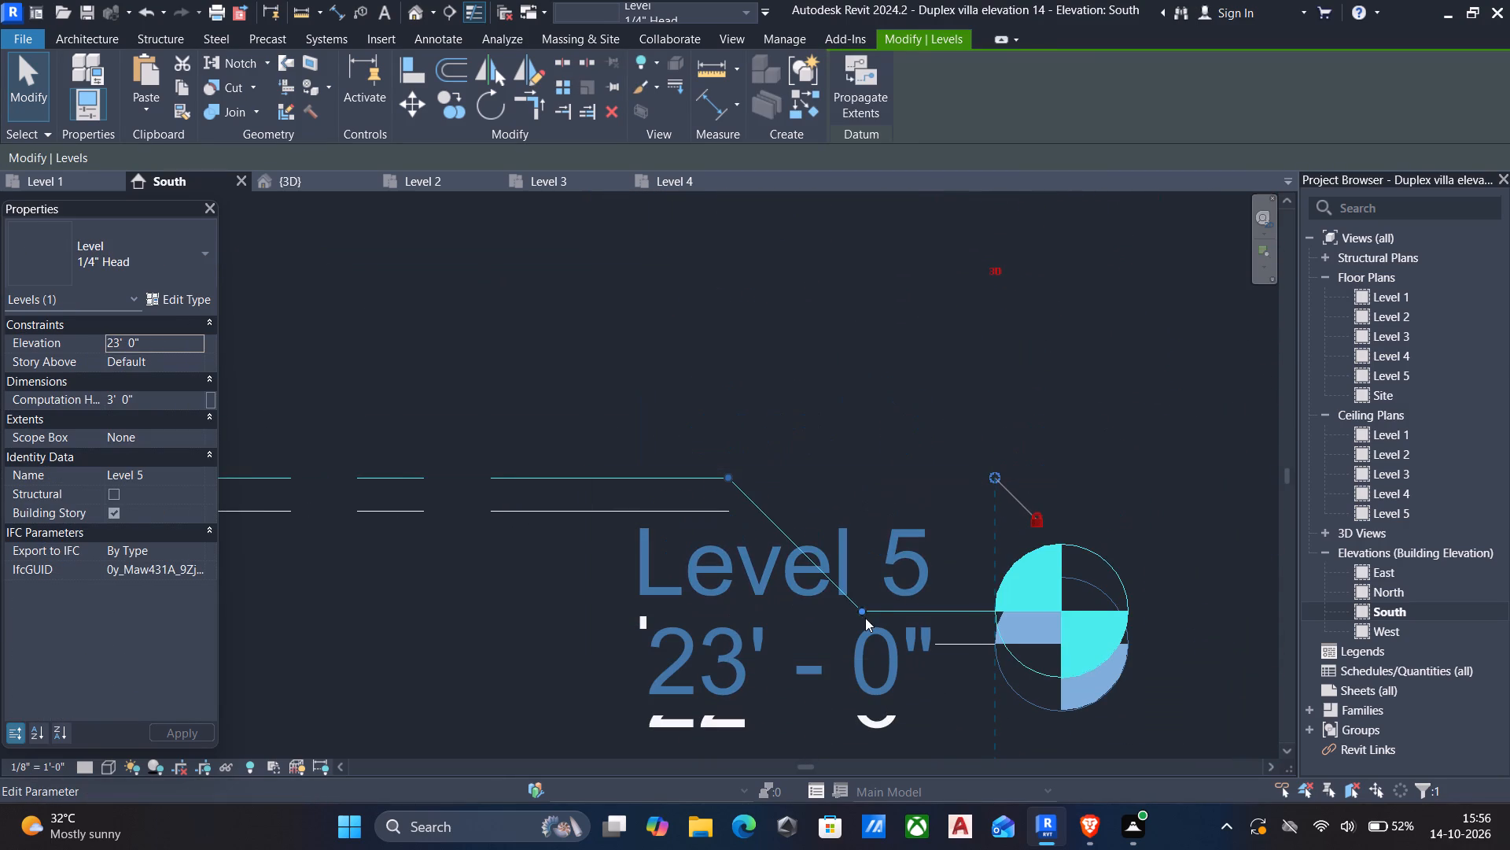
{"action": "left_click_drag", "start_coordinate": [858, 612], "coordinate": [816, 340]}
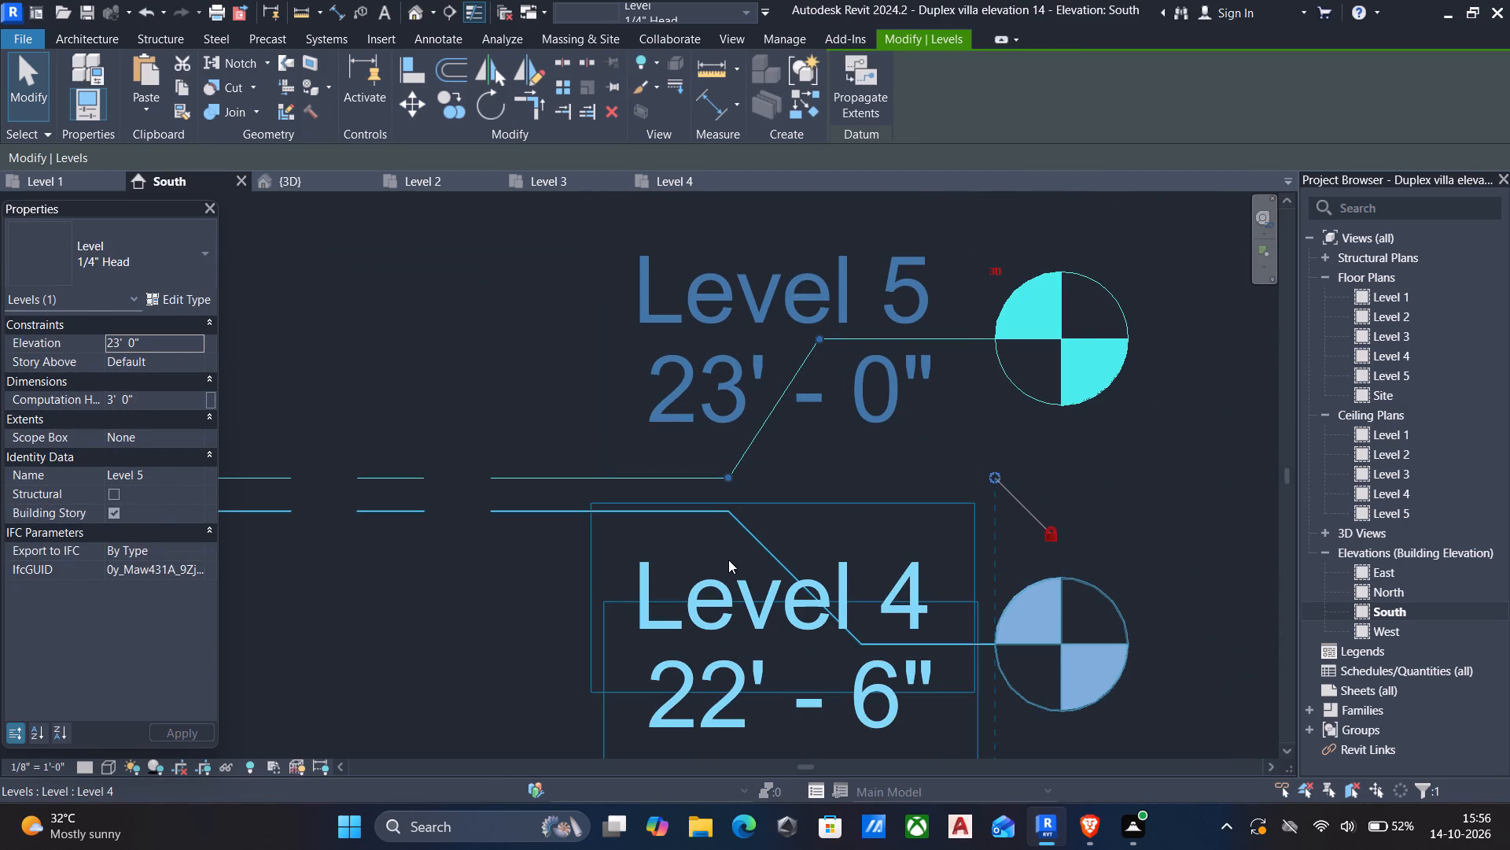
{"action": "key", "text": "Escape"}
{"action": "scroll", "coordinate": [767, 584], "scroll_direction": "down", "scroll_amount": 4}
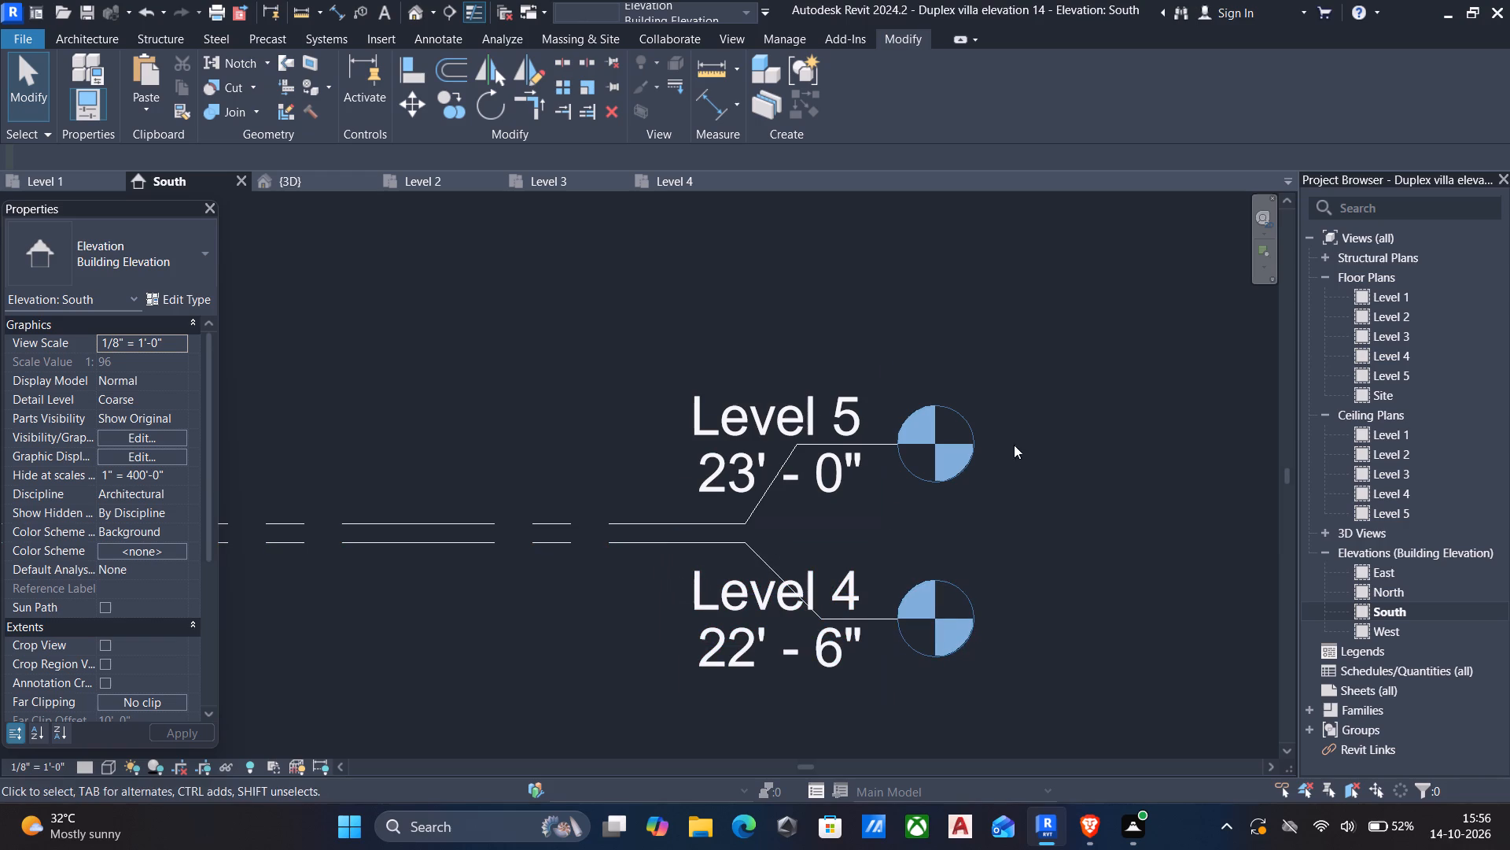
Check the roof outline in the Level 4 floor plan and open the Level 3 floor plan.
{"action": "double_click", "coordinate": [1437, 349]}
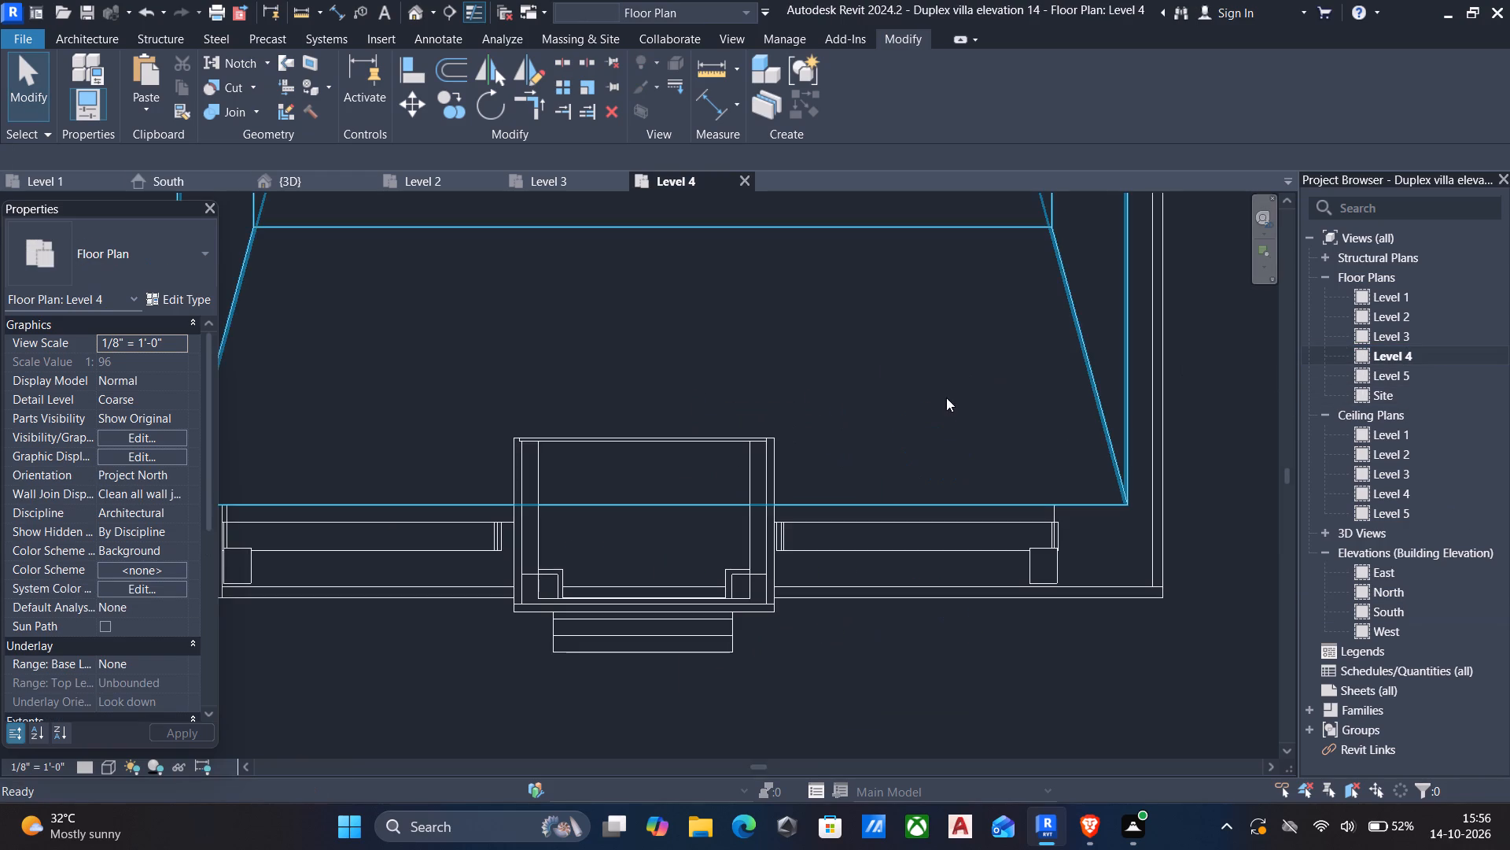
{"action": "scroll", "coordinate": [829, 419], "scroll_direction": "down", "scroll_amount": 4}
{"action": "middle_click_drag", "start_coordinate": [788, 420], "coordinate": [893, 560]}
{"action": "scroll", "coordinate": [893, 561], "scroll_direction": "down", "scroll_amount": 4}
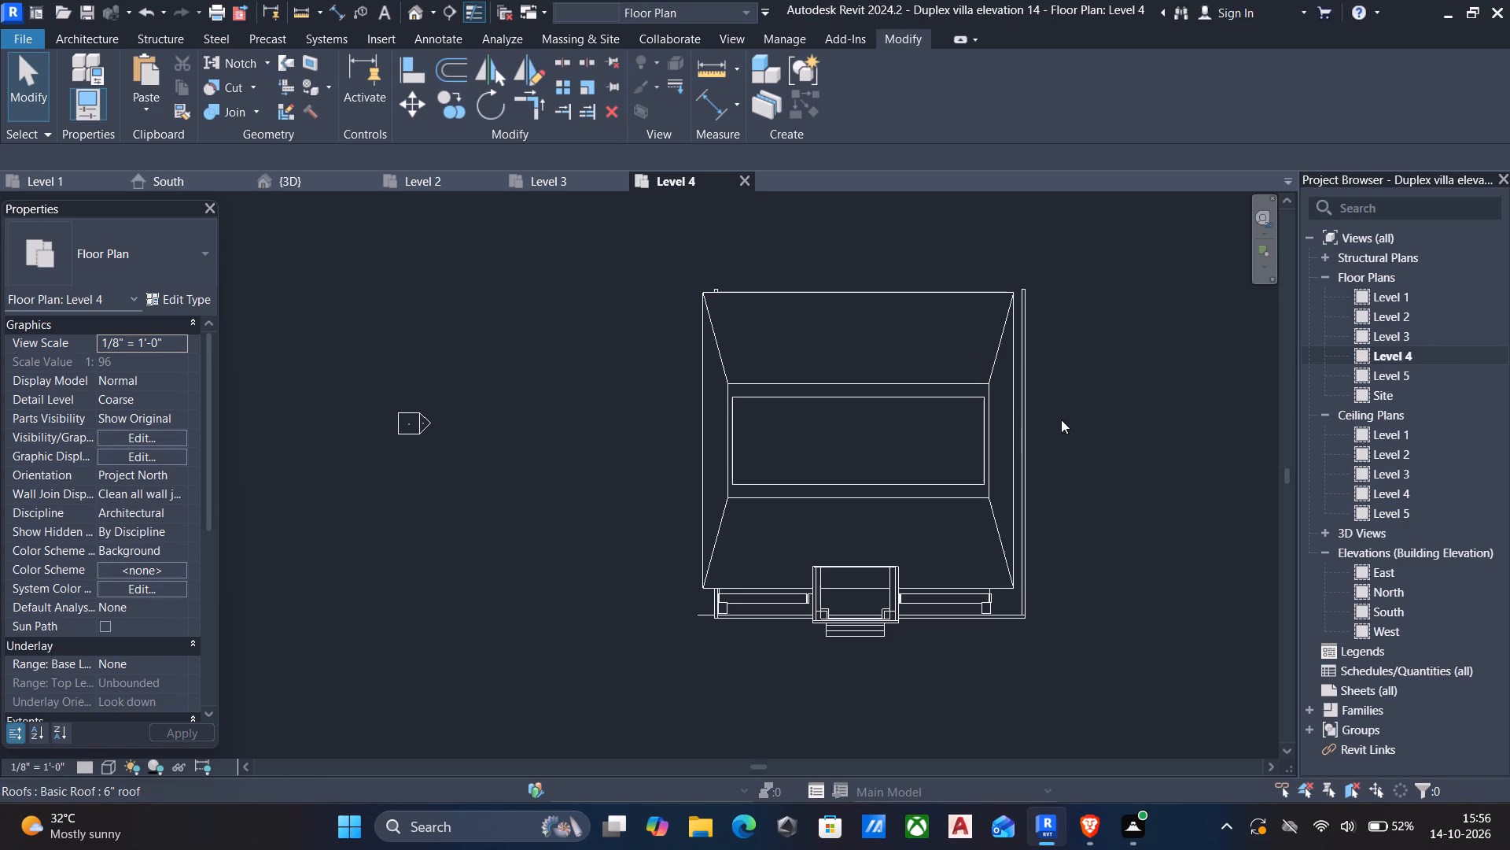
{"action": "double_click", "coordinate": [1400, 339]}
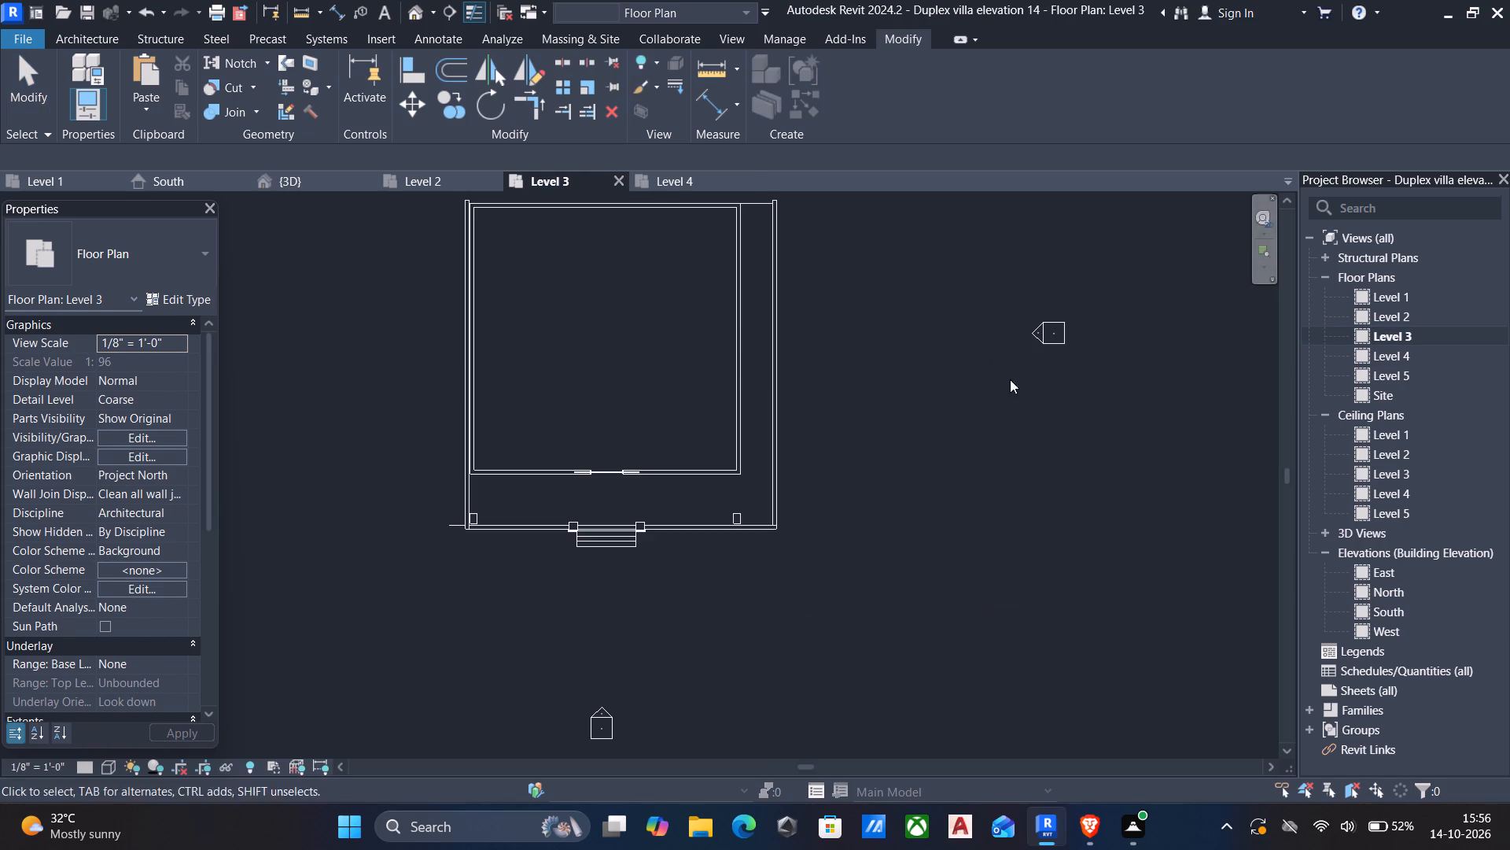
{"action": "middle_click_drag", "start_coordinate": [663, 409], "coordinate": [918, 493]}
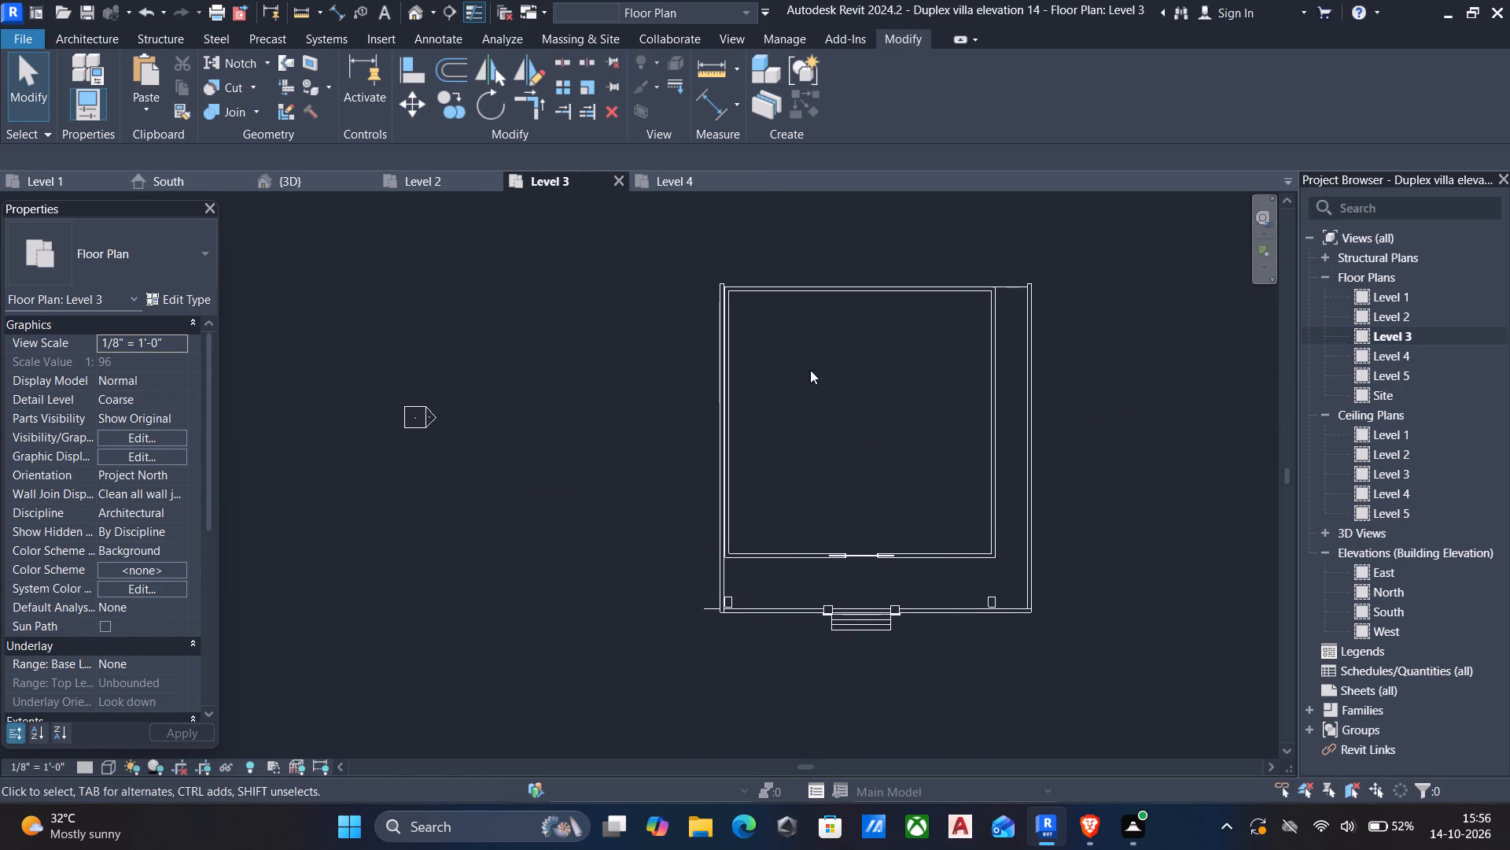
Start a footprint roof on Level 3 and duplicate the Generic - 12" roof type as 6" for outer bal.
{"action": "left_click", "coordinate": [69, 32]}
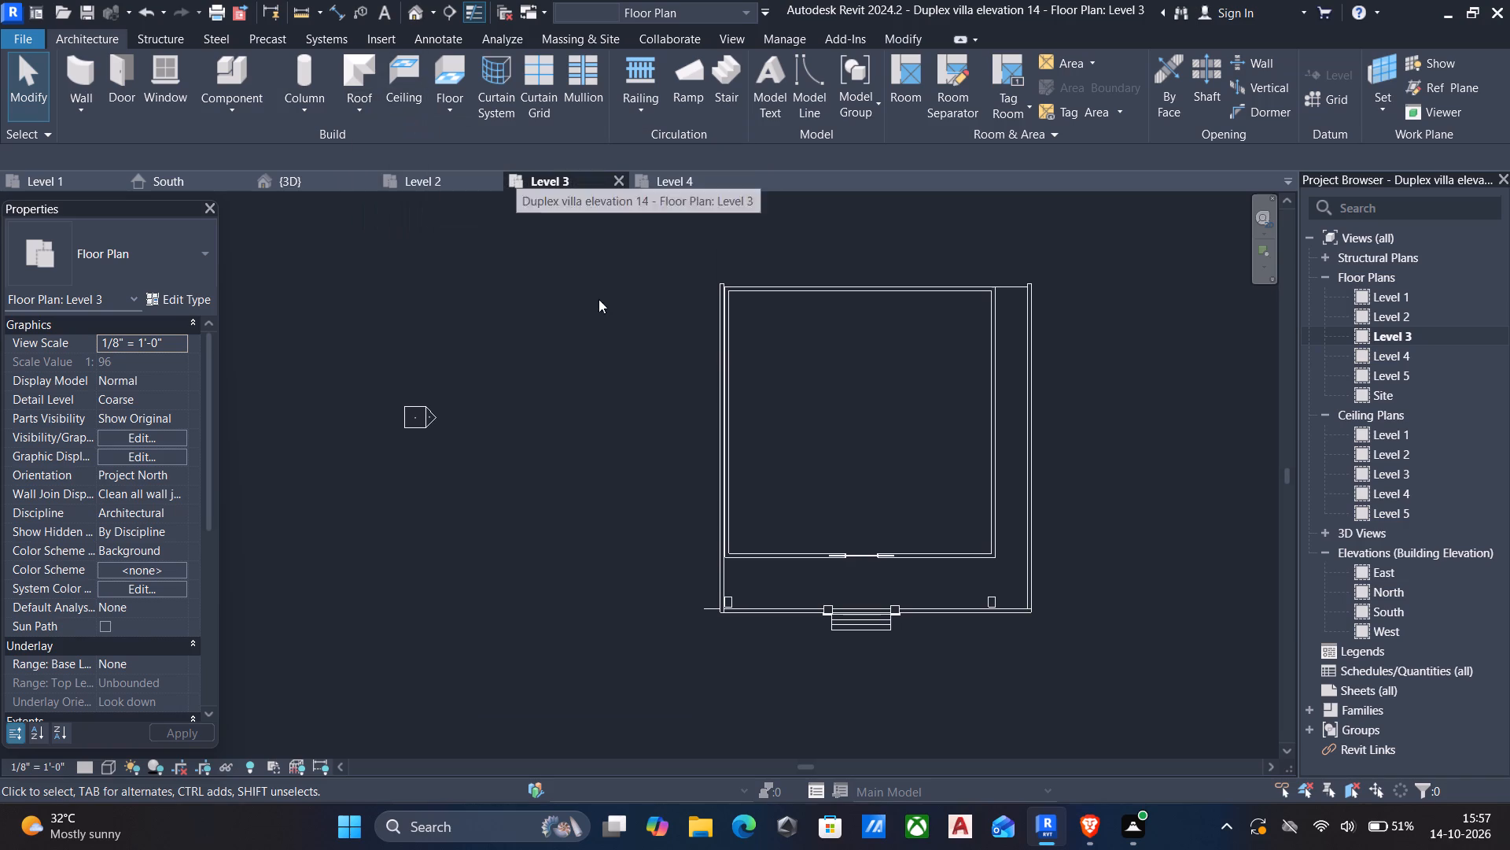
{"action": "scroll", "coordinate": [970, 597], "scroll_direction": "down", "scroll_amount": 2}
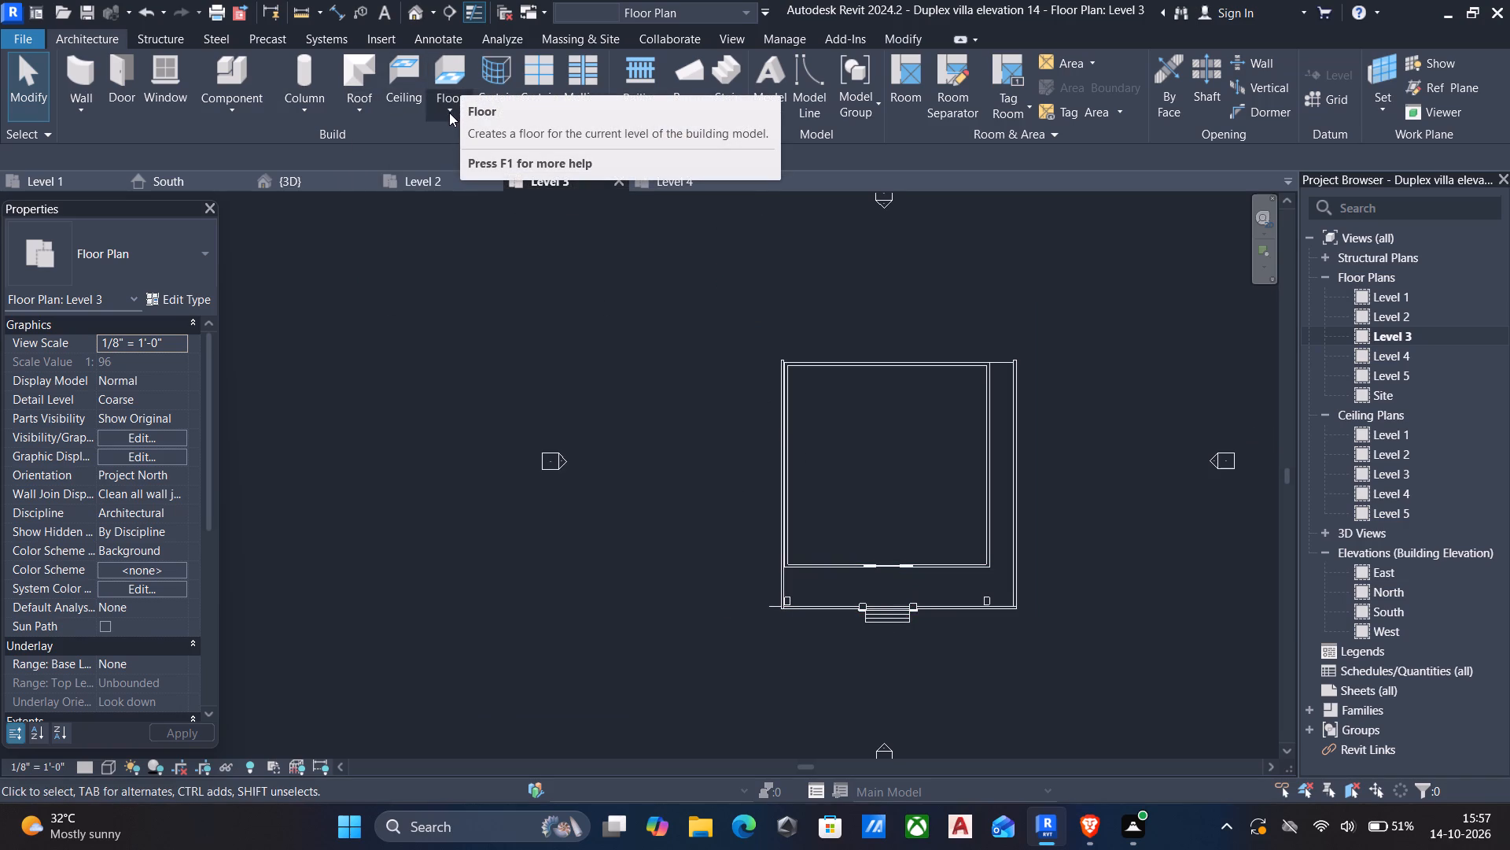
{"action": "left_click", "coordinate": [354, 72]}
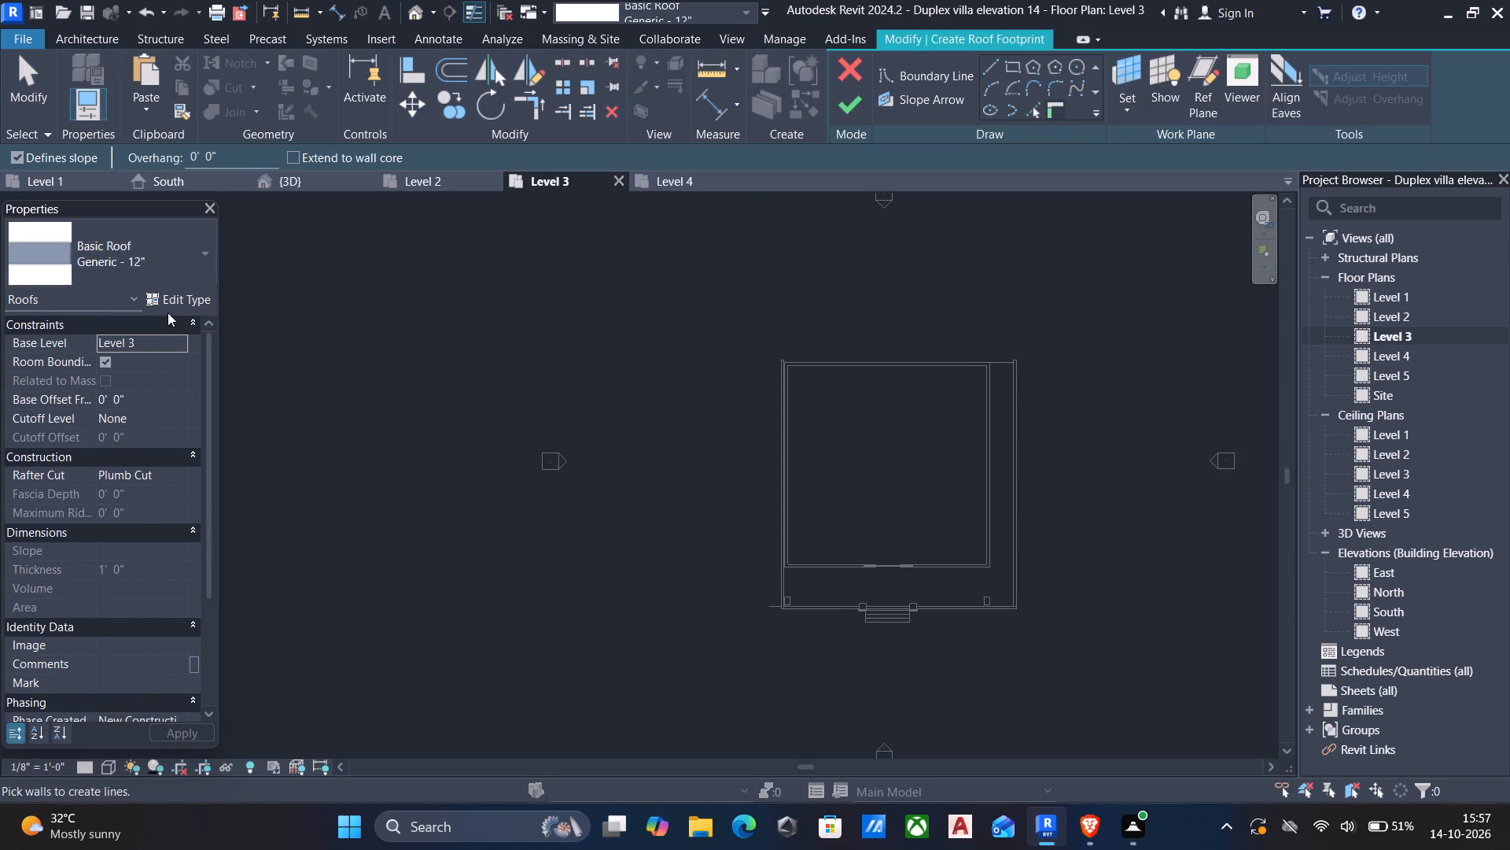
{"action": "left_click", "coordinate": [130, 260]}
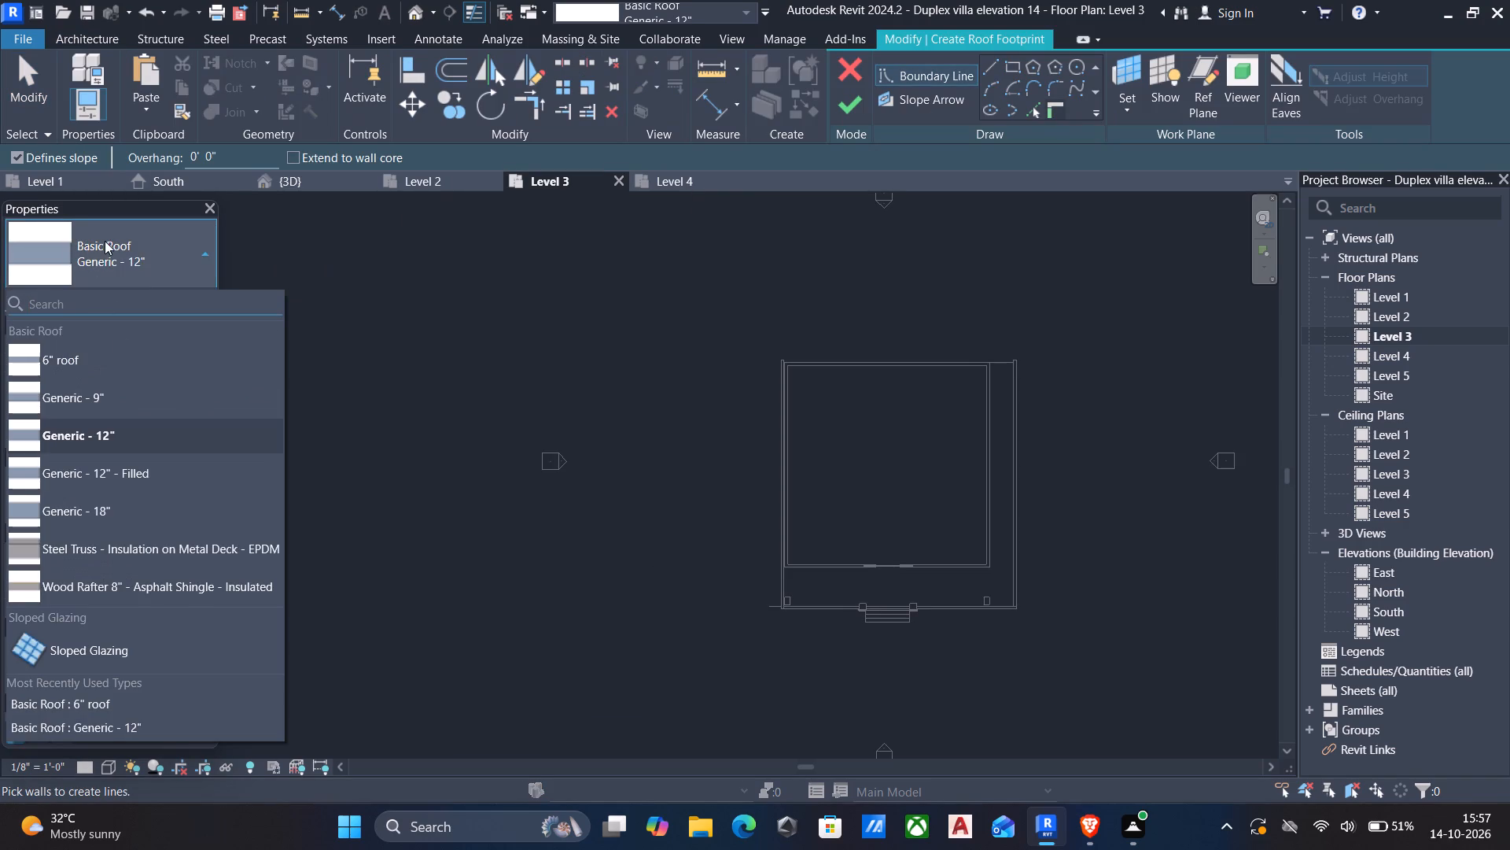
{"action": "left_click", "coordinate": [105, 241]}
{"action": "left_click", "coordinate": [191, 300]}
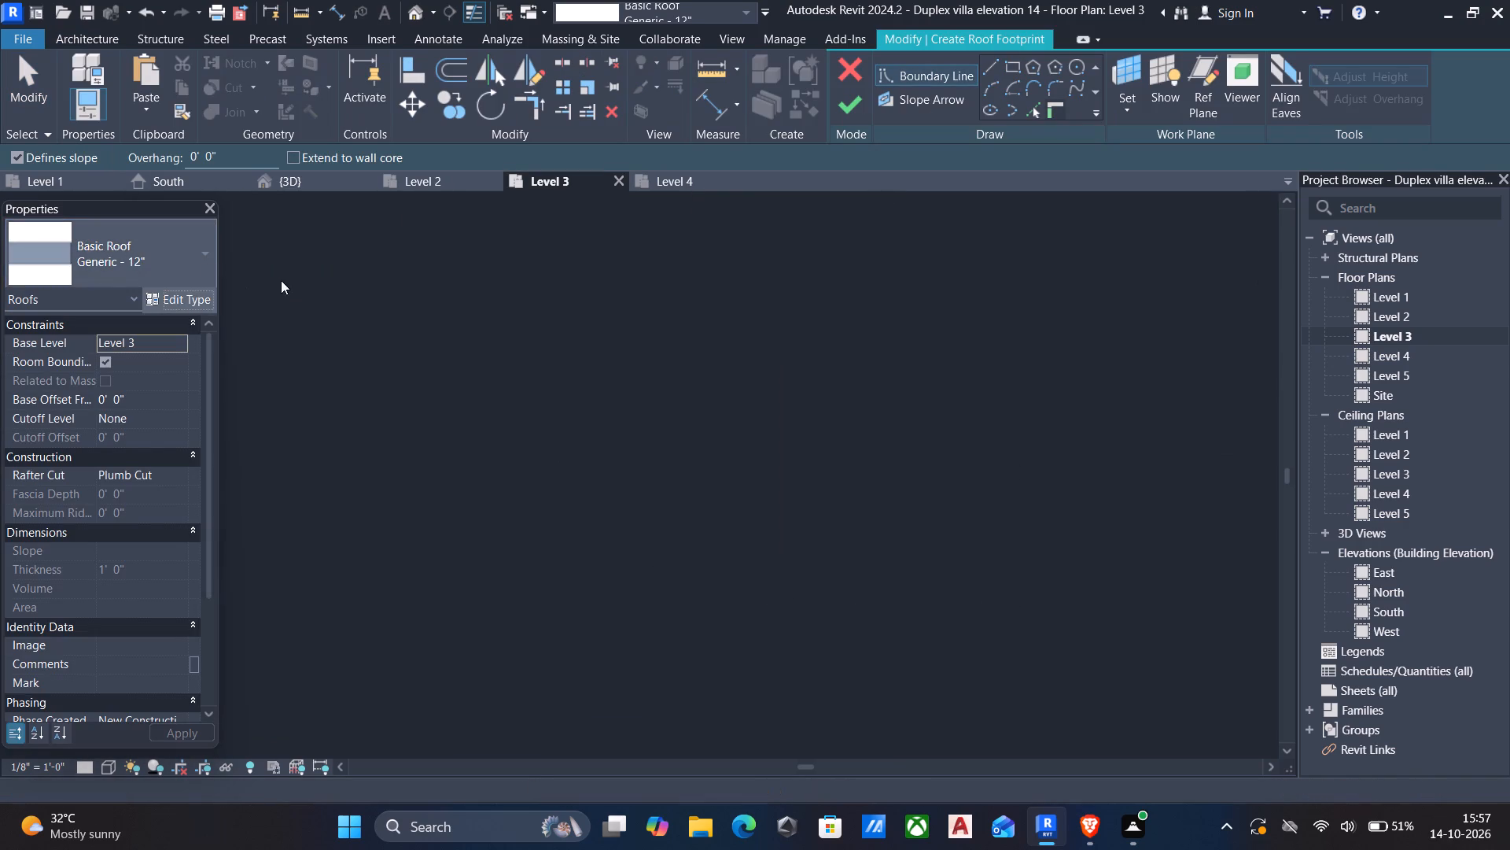
{"action": "left_click", "coordinate": [1465, 168]}
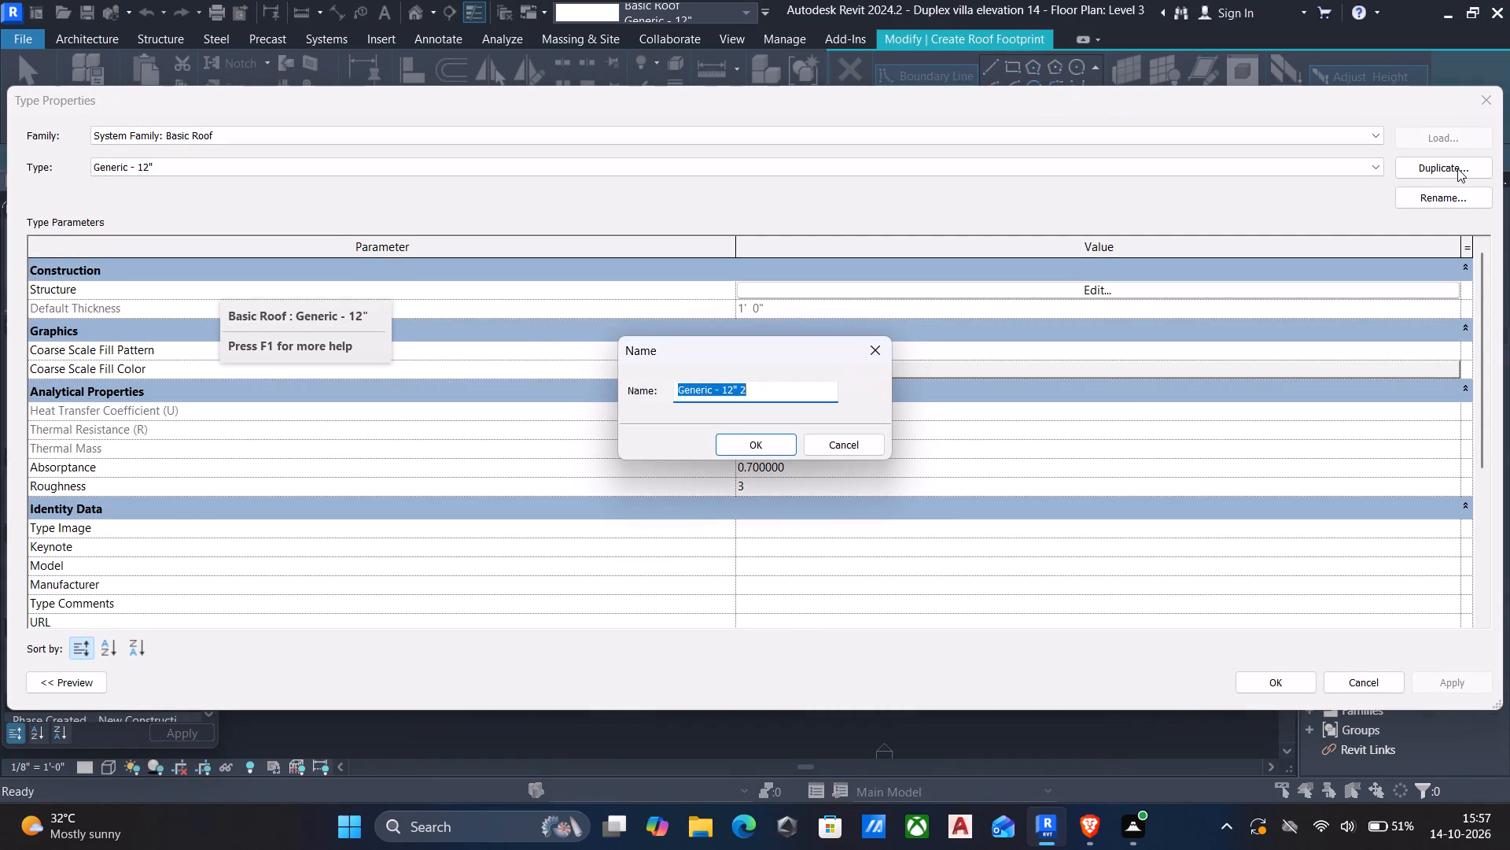
{"action": "key", "text": "BackSpace"}
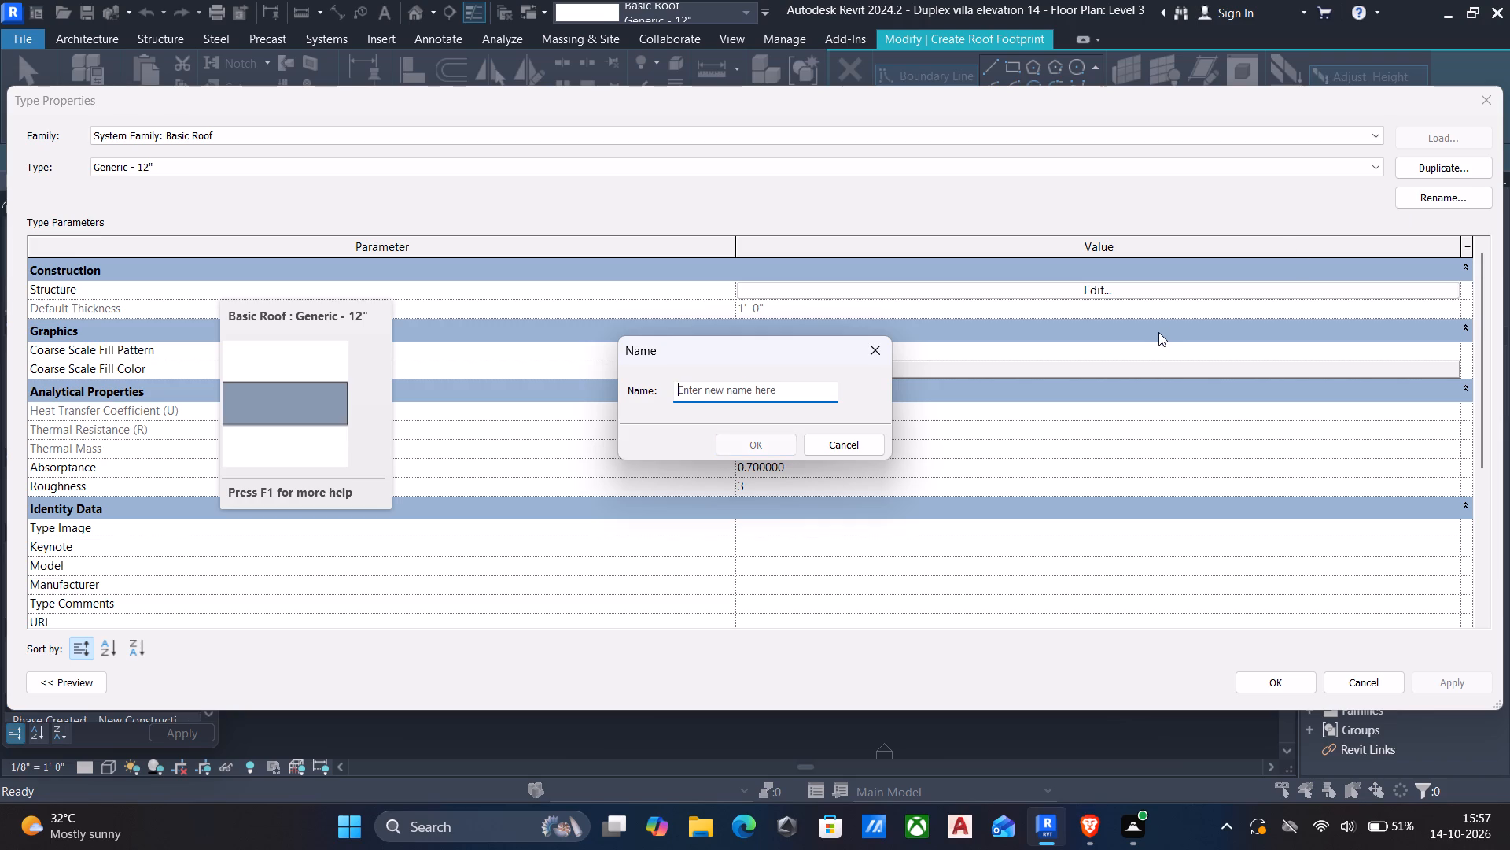
{"action": "key", "text": "6"}
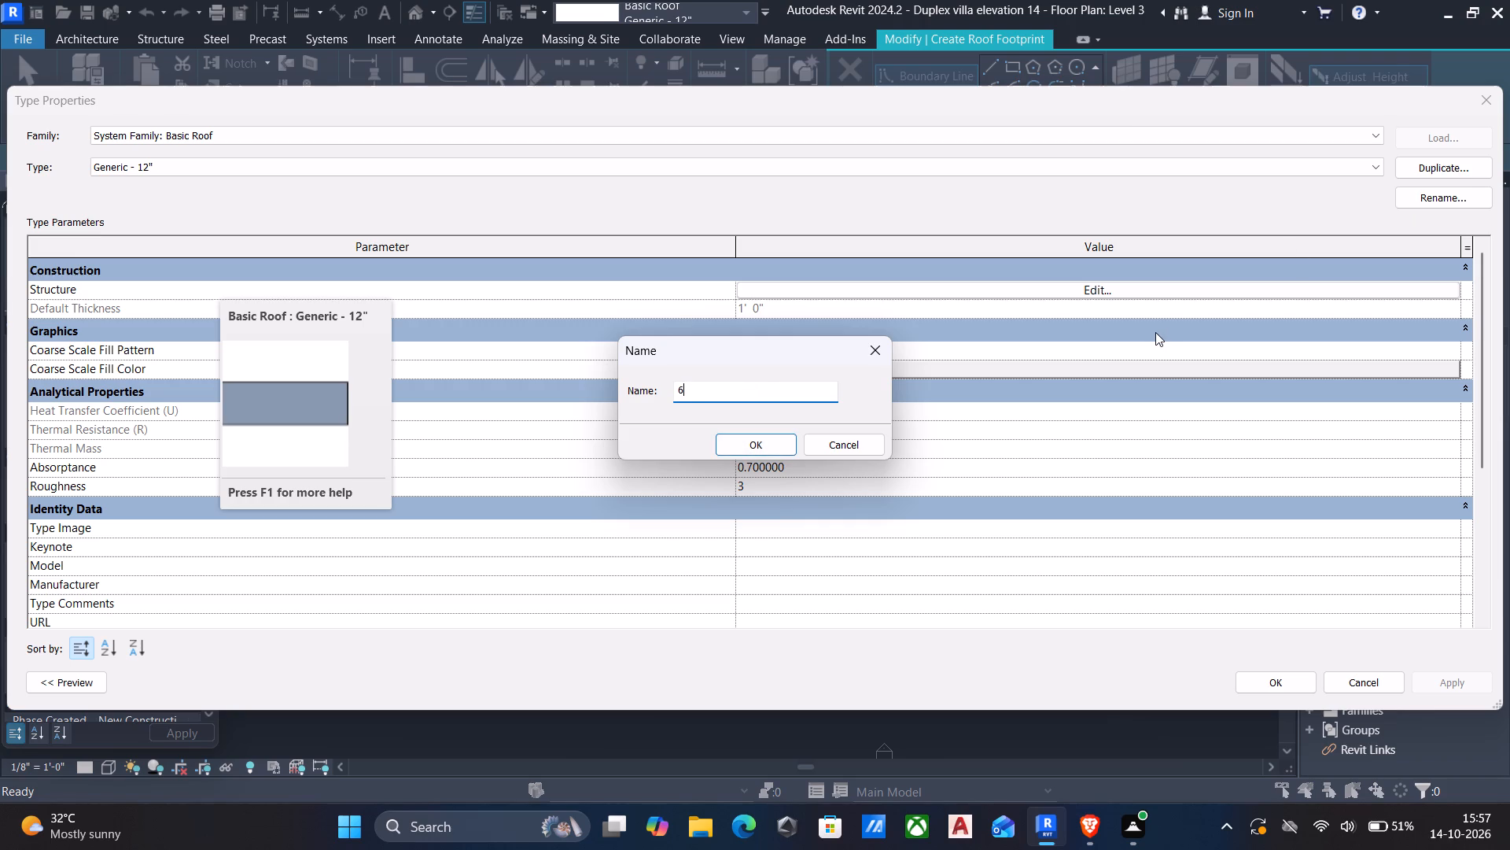
{"action": "type", "text": "\""}
{"action": "key", "text": "space"}
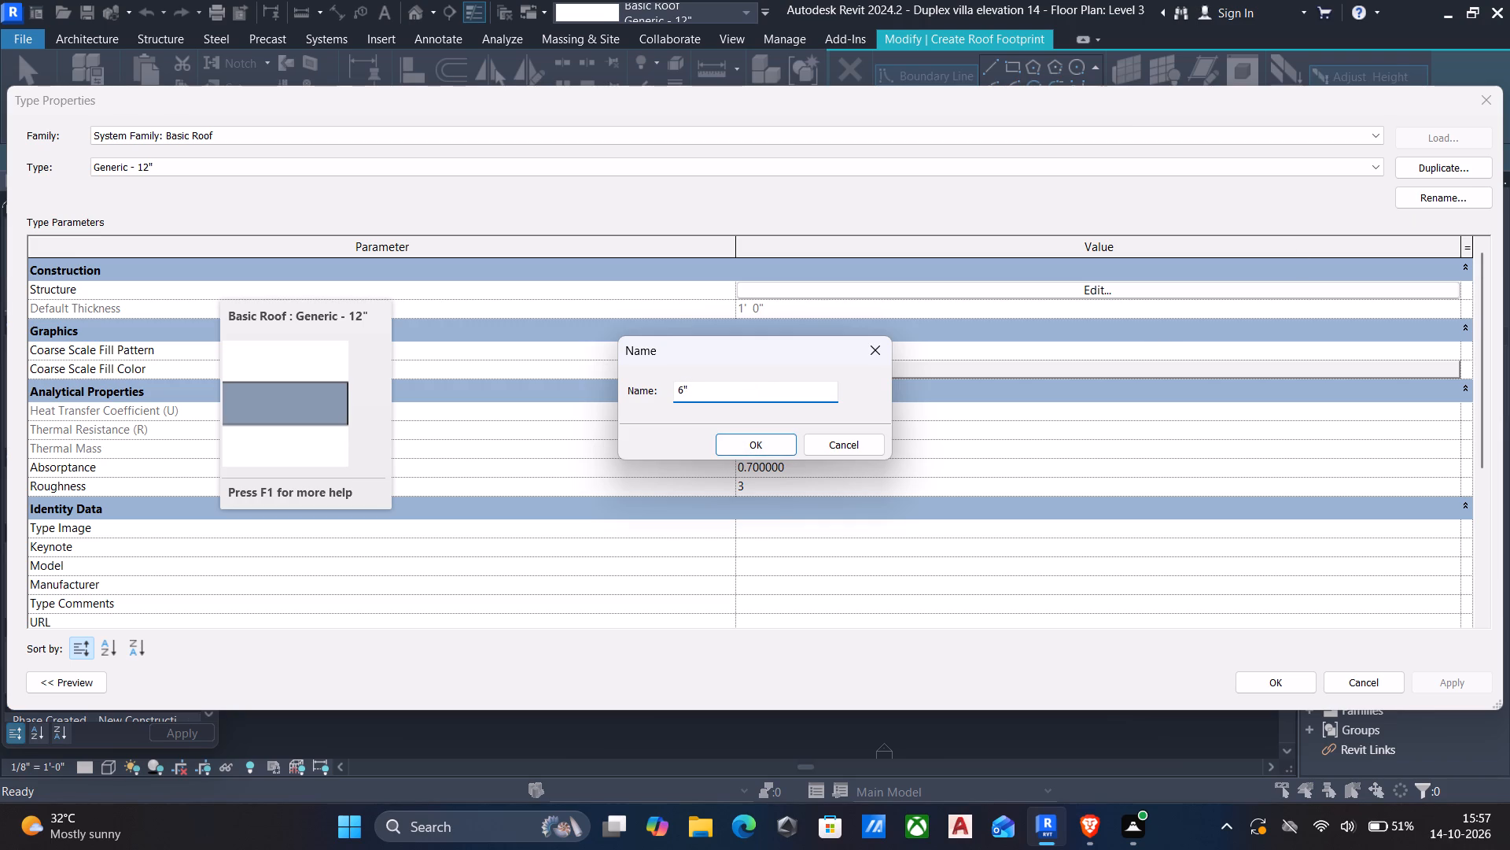
{"action": "type", "text": "for"}
{"action": "key", "text": "space"}
{"action": "type", "text": "outer bal"}
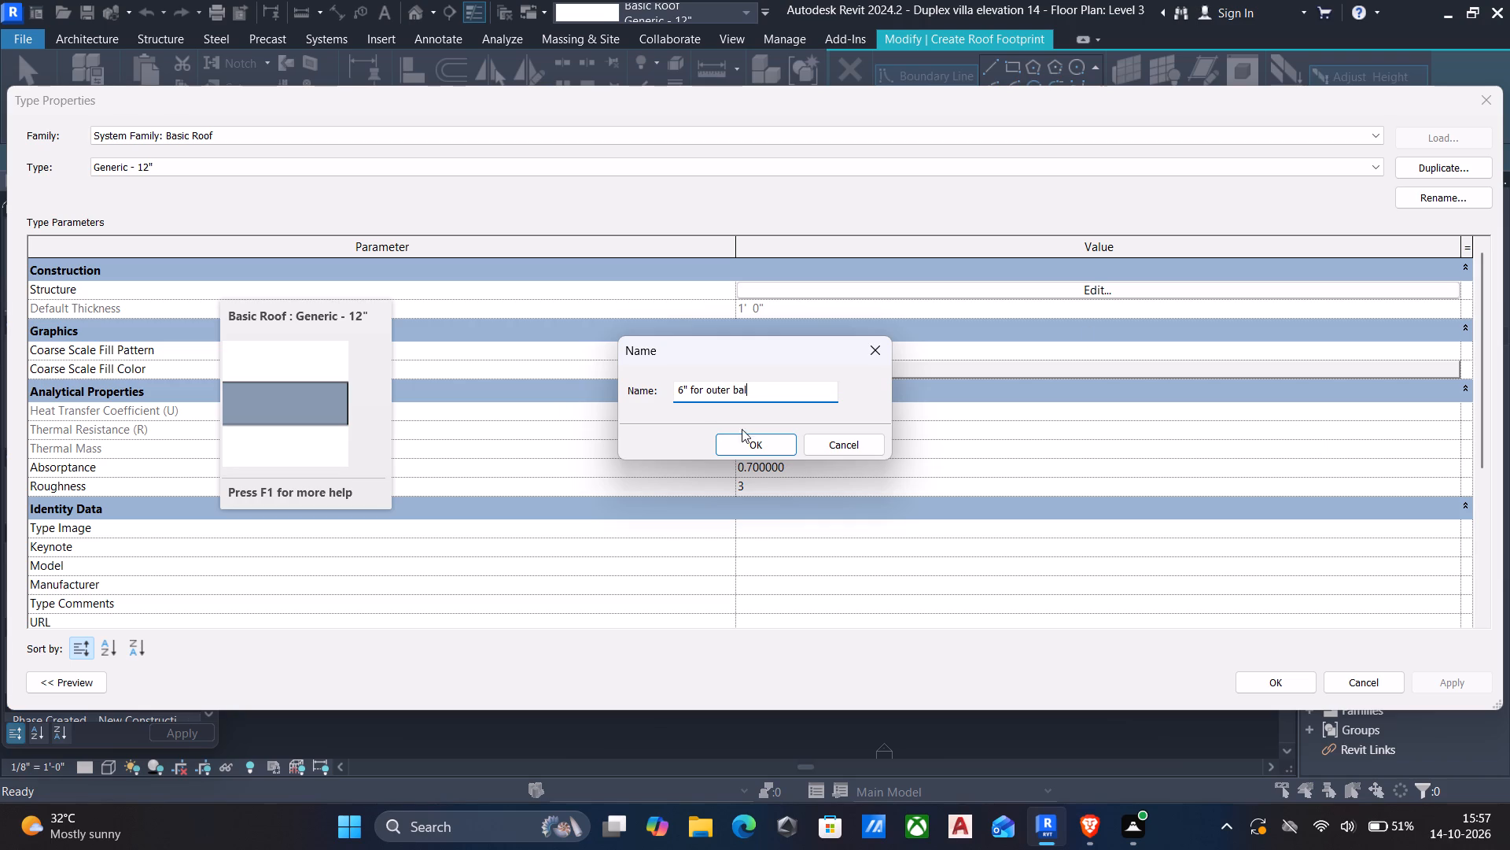
{"action": "left_click", "coordinate": [746, 442]}
Set the structure layer thickness of the new roof type to 6" and apply the type.
{"action": "left_click", "coordinate": [1085, 294]}
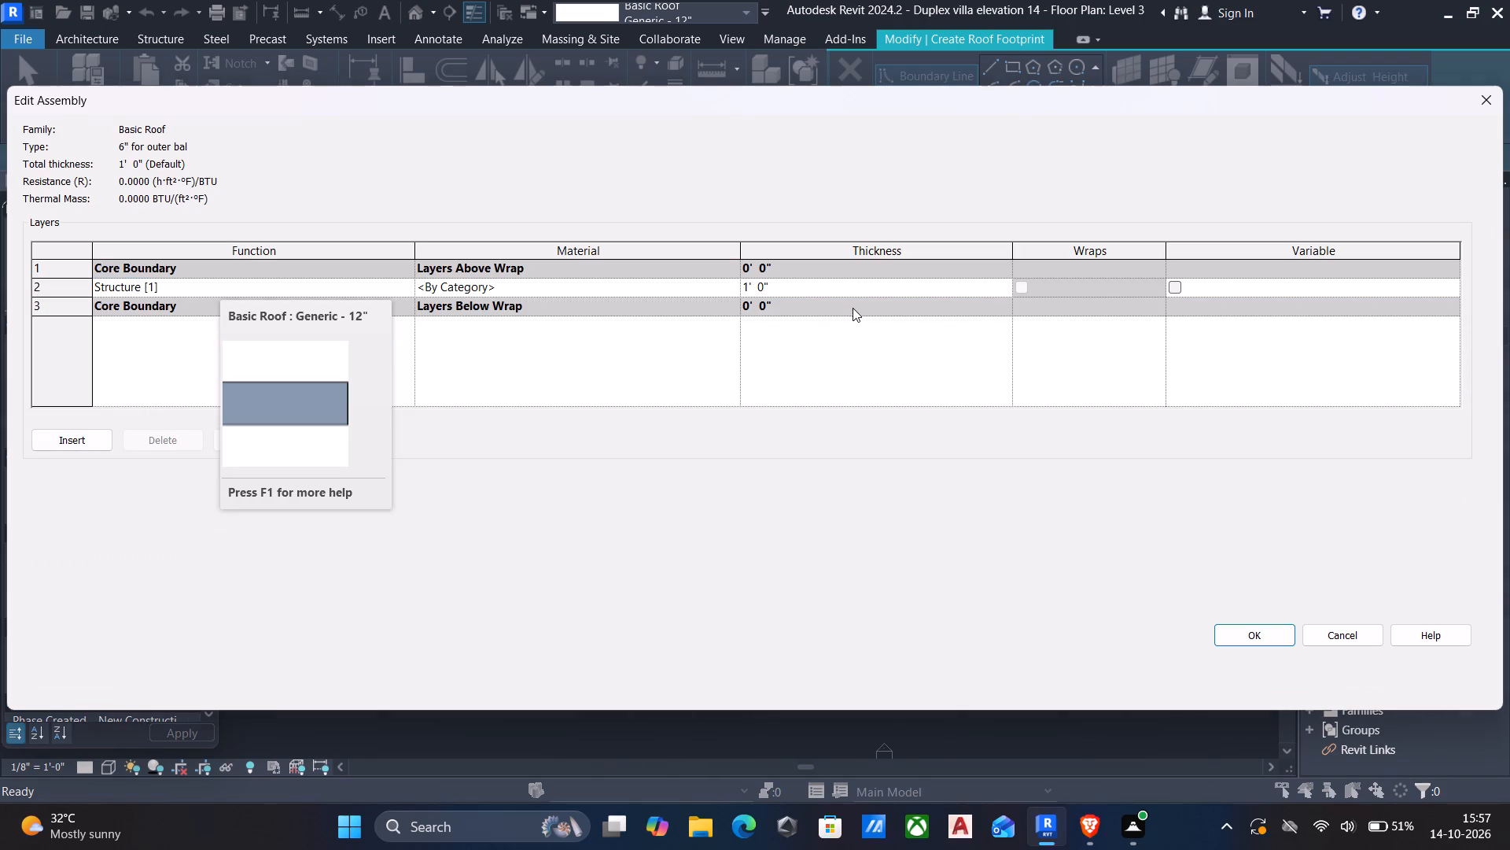
{"action": "left_click", "coordinate": [834, 290]}
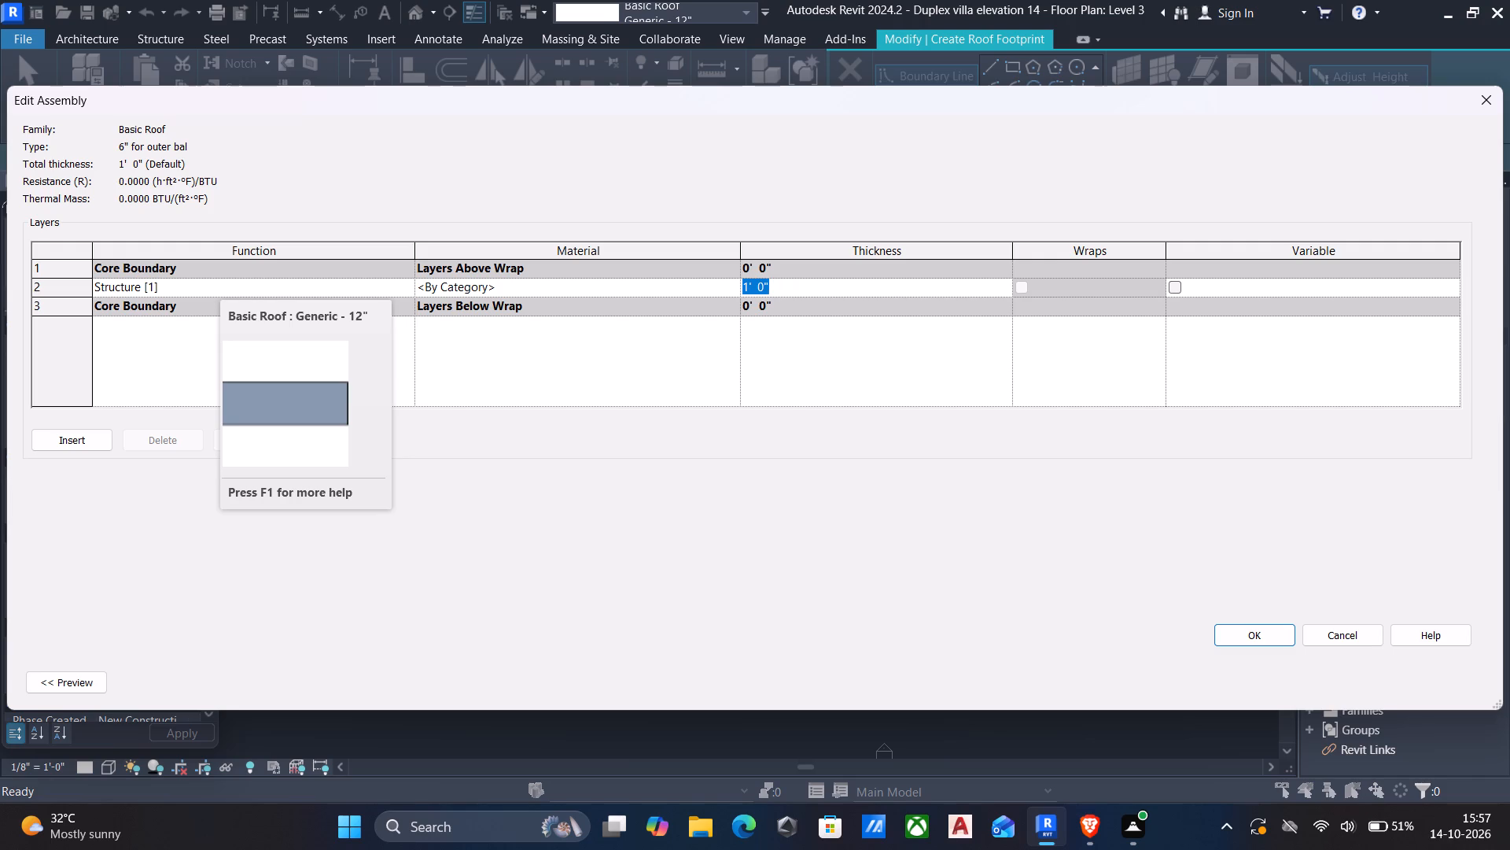
{"action": "type", "text": "6\""}
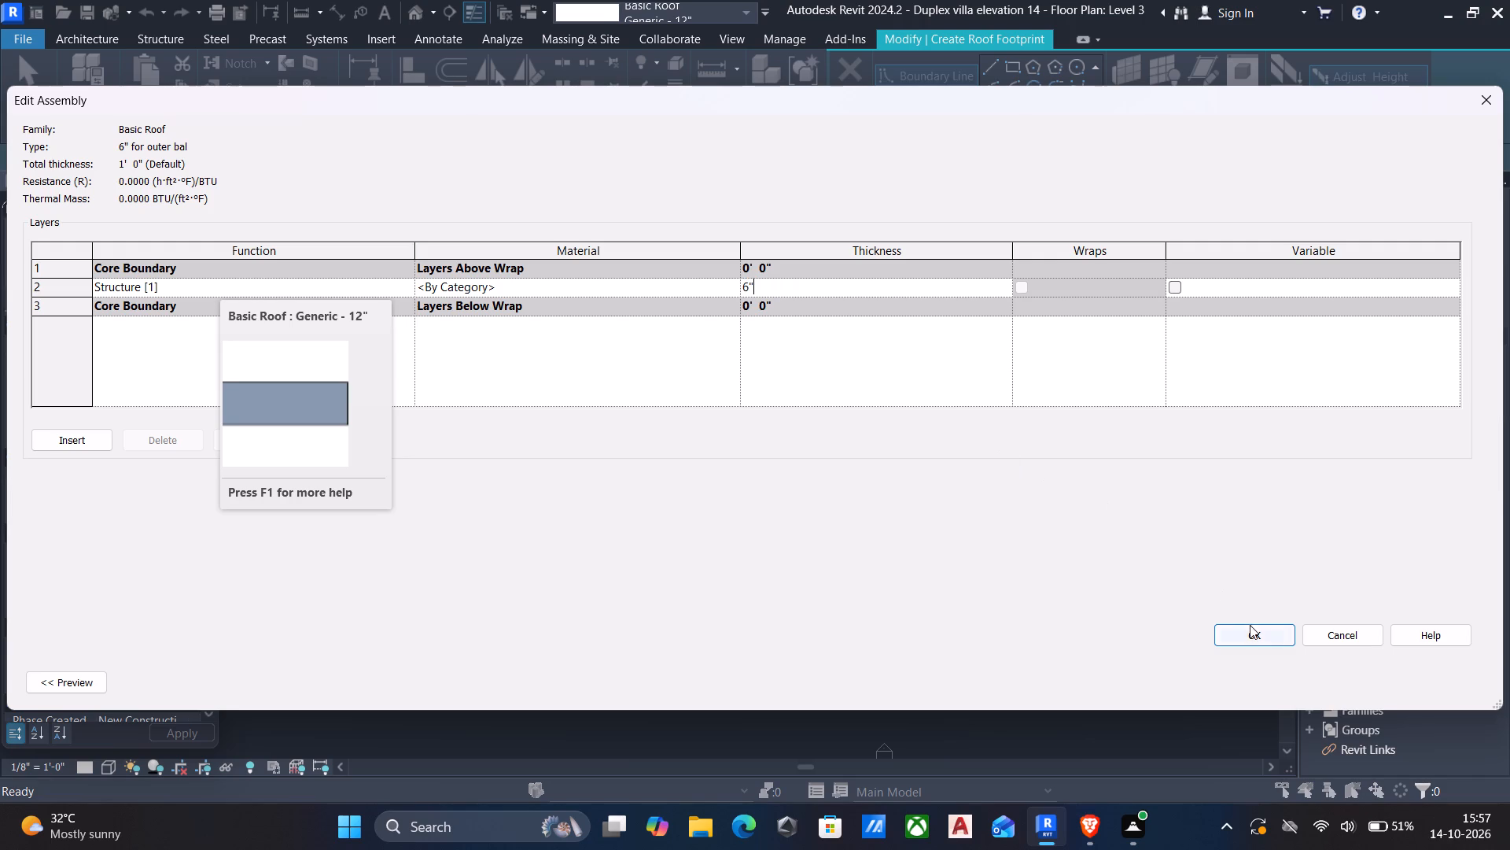
{"action": "left_click", "coordinate": [1247, 632]}
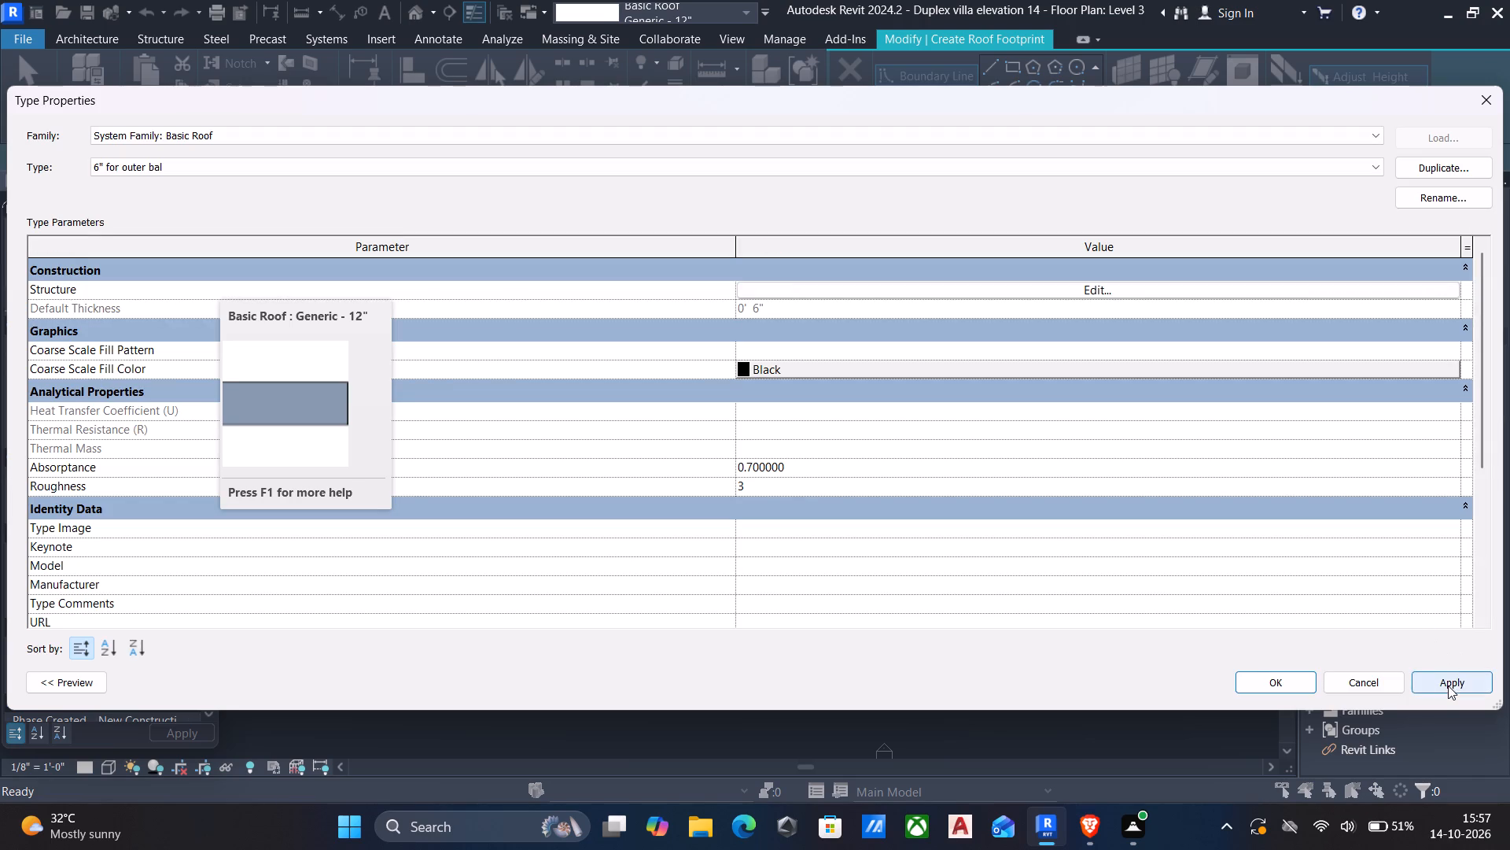
{"action": "left_click", "coordinate": [1448, 686]}
{"action": "left_click", "coordinate": [1235, 679]}
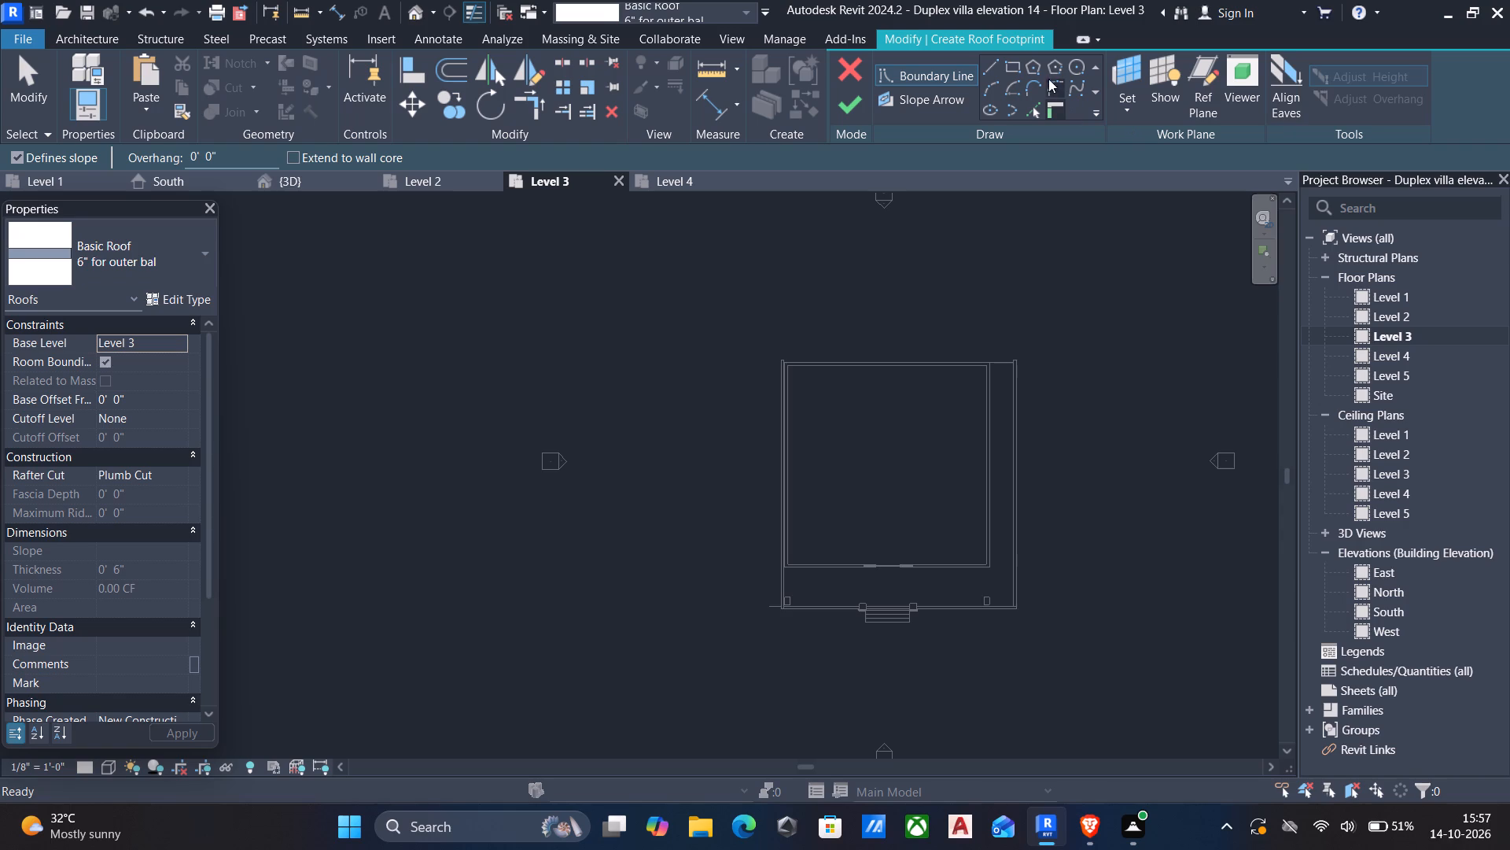
Sketch a rectangular roof boundary about 55' deep from the back left wall corner to about 4' 7 1/2" beyond the right wall.
{"action": "left_click", "coordinate": [1010, 65]}
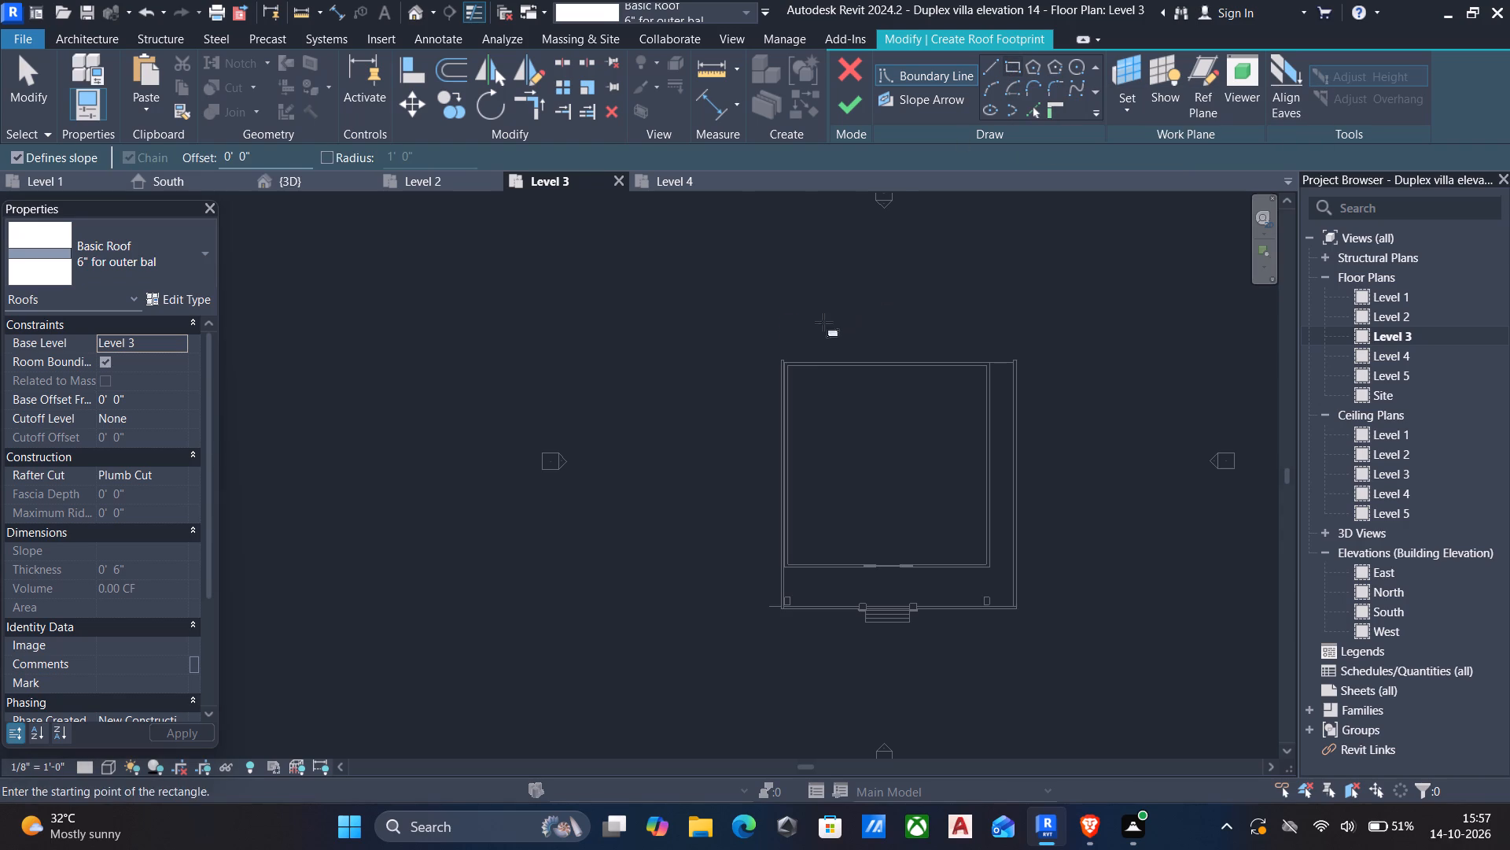
{"action": "scroll", "coordinate": [772, 395], "scroll_direction": "up", "scroll_amount": 10}
{"action": "scroll", "coordinate": [830, 321], "scroll_direction": "up", "scroll_amount": 4}
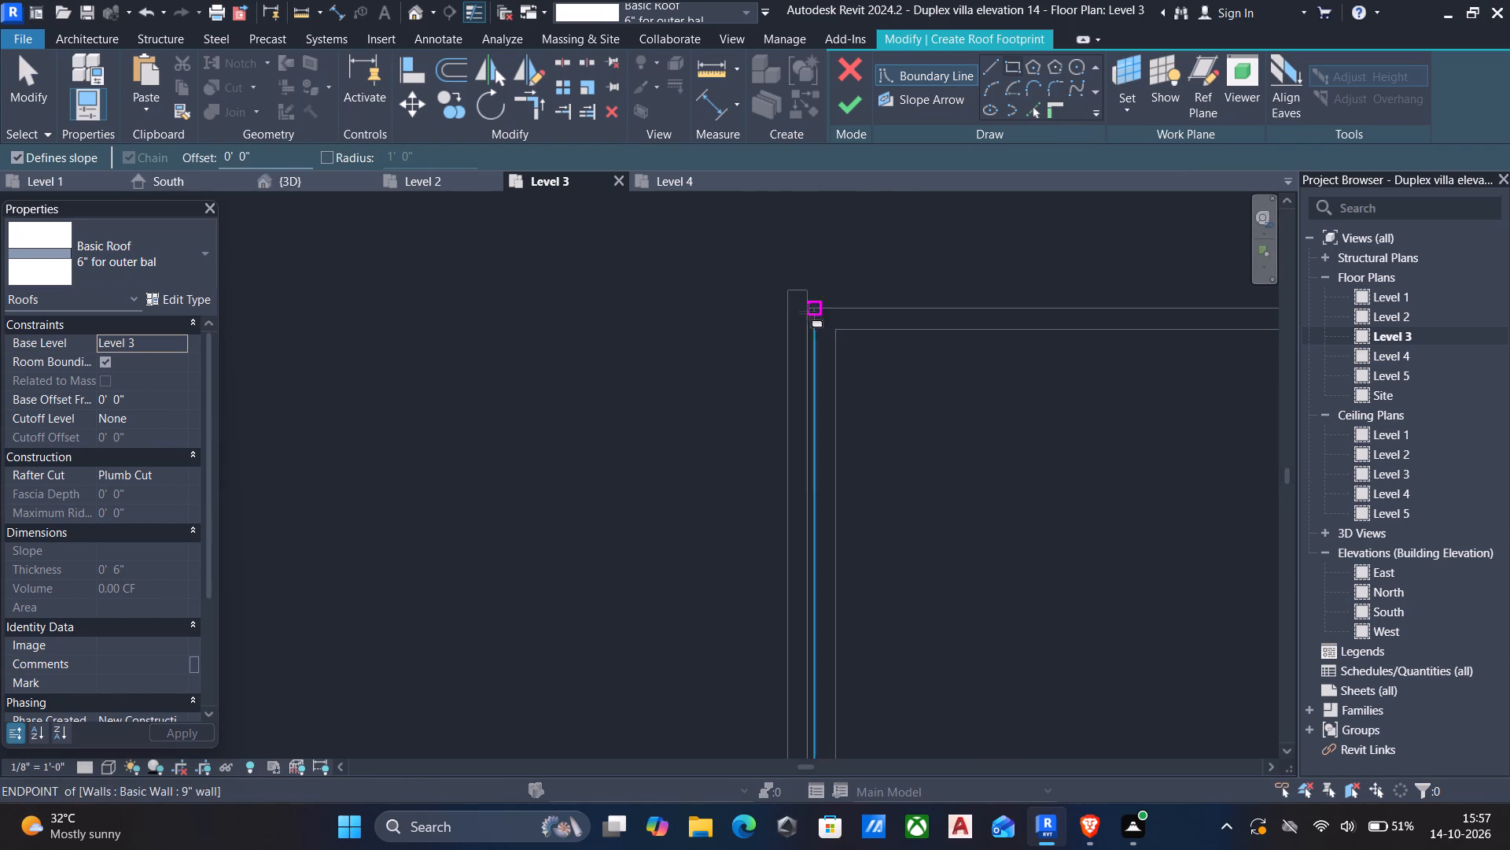
{"action": "left_click_drag", "start_coordinate": [813, 306], "coordinate": [816, 305]}
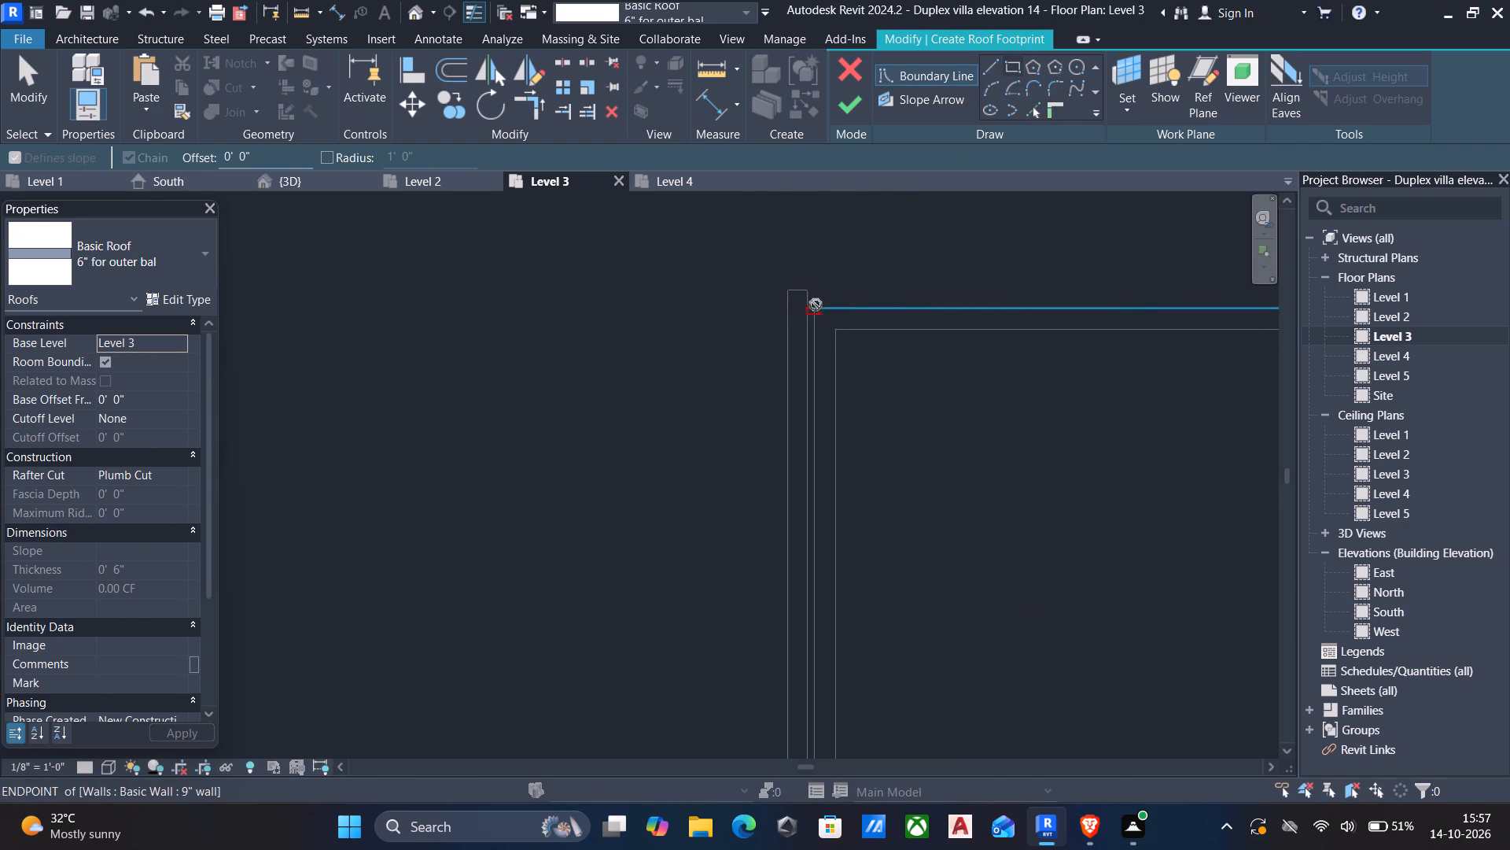
{"action": "left_click_drag", "start_coordinate": [816, 305], "coordinate": [827, 316]}
{"action": "scroll", "coordinate": [897, 438], "scroll_direction": "down", "scroll_amount": 6}
{"action": "middle_click_drag", "start_coordinate": [923, 512], "coordinate": [484, 309]}
{"action": "scroll", "coordinate": [585, 429], "scroll_direction": "down", "scroll_amount": 5}
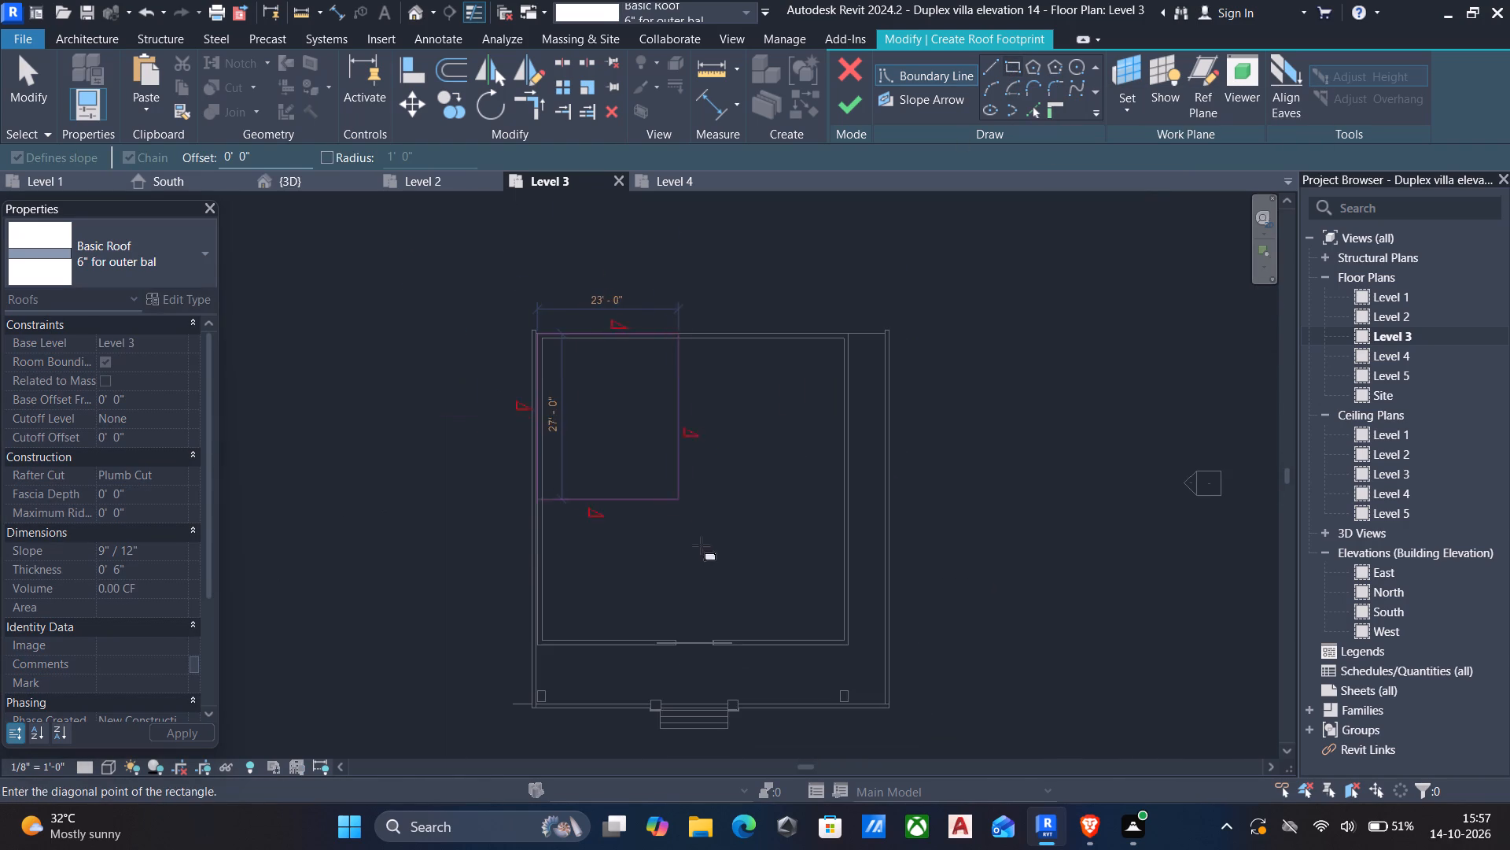
{"action": "middle_click_drag", "start_coordinate": [713, 564], "coordinate": [768, 451]}
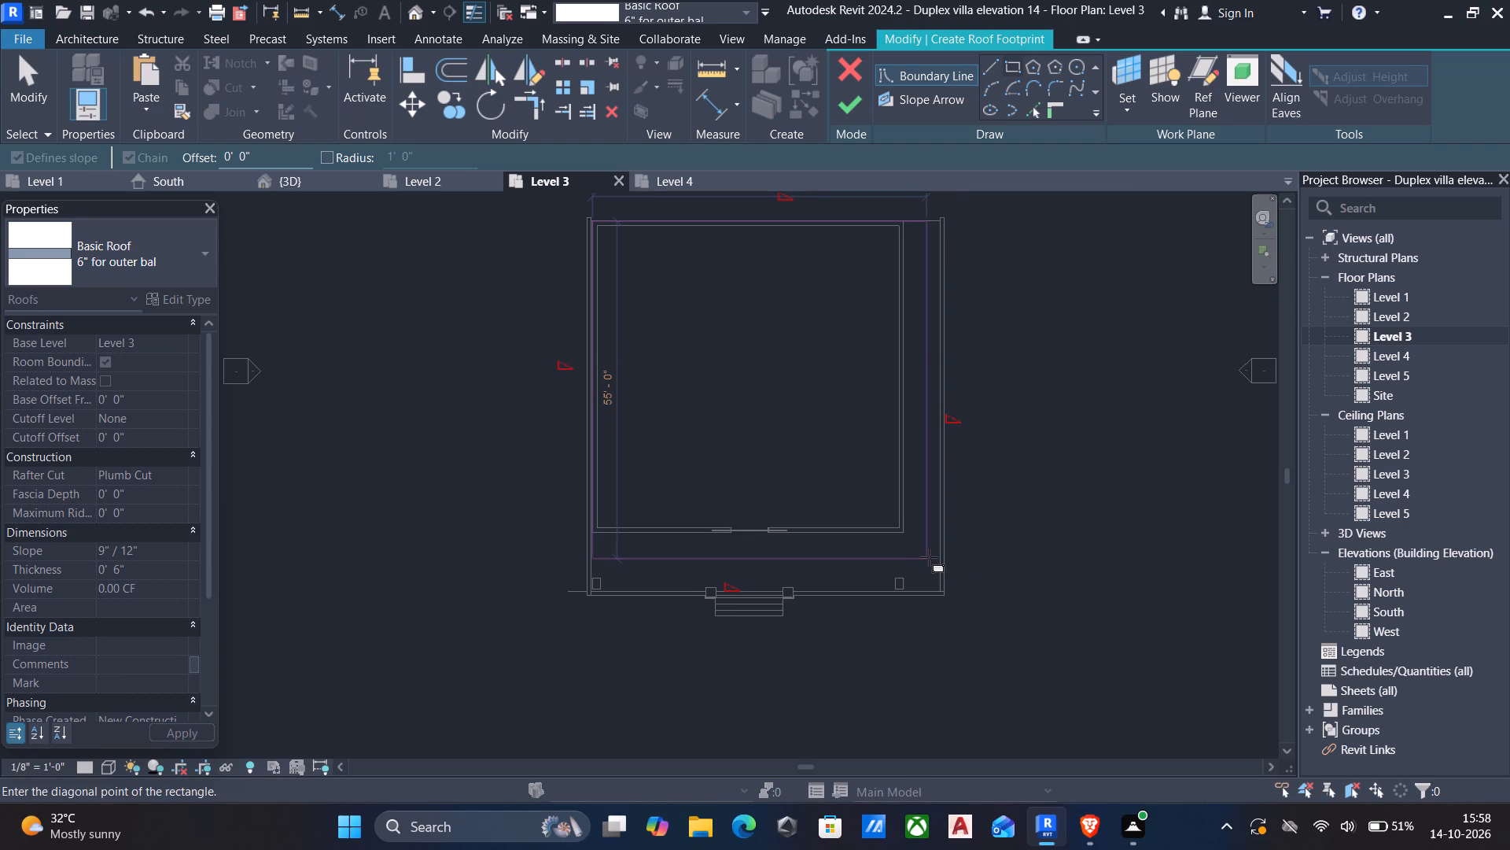
{"action": "left_click", "coordinate": [929, 557]}
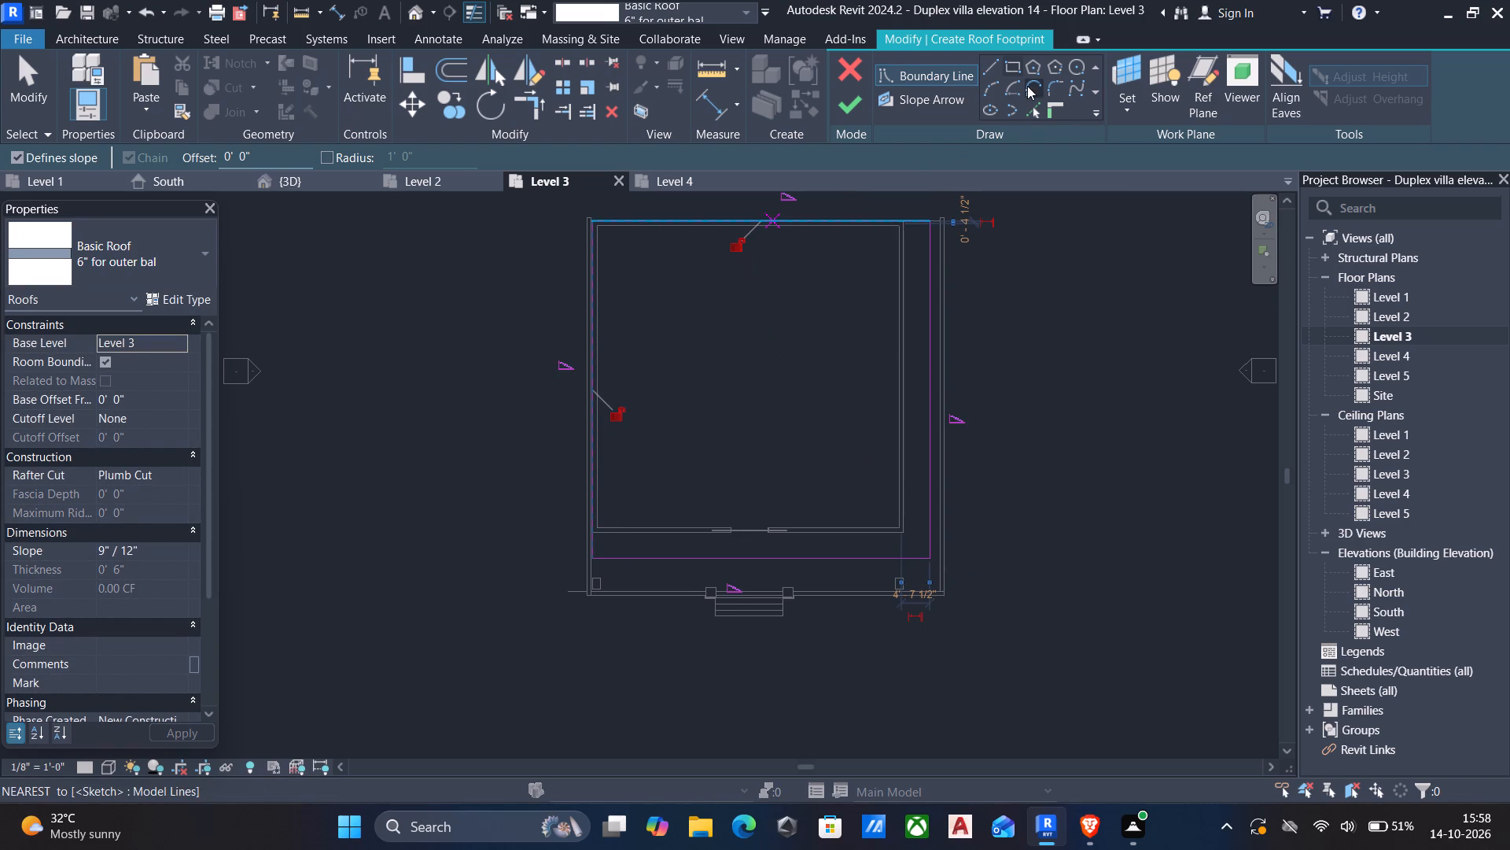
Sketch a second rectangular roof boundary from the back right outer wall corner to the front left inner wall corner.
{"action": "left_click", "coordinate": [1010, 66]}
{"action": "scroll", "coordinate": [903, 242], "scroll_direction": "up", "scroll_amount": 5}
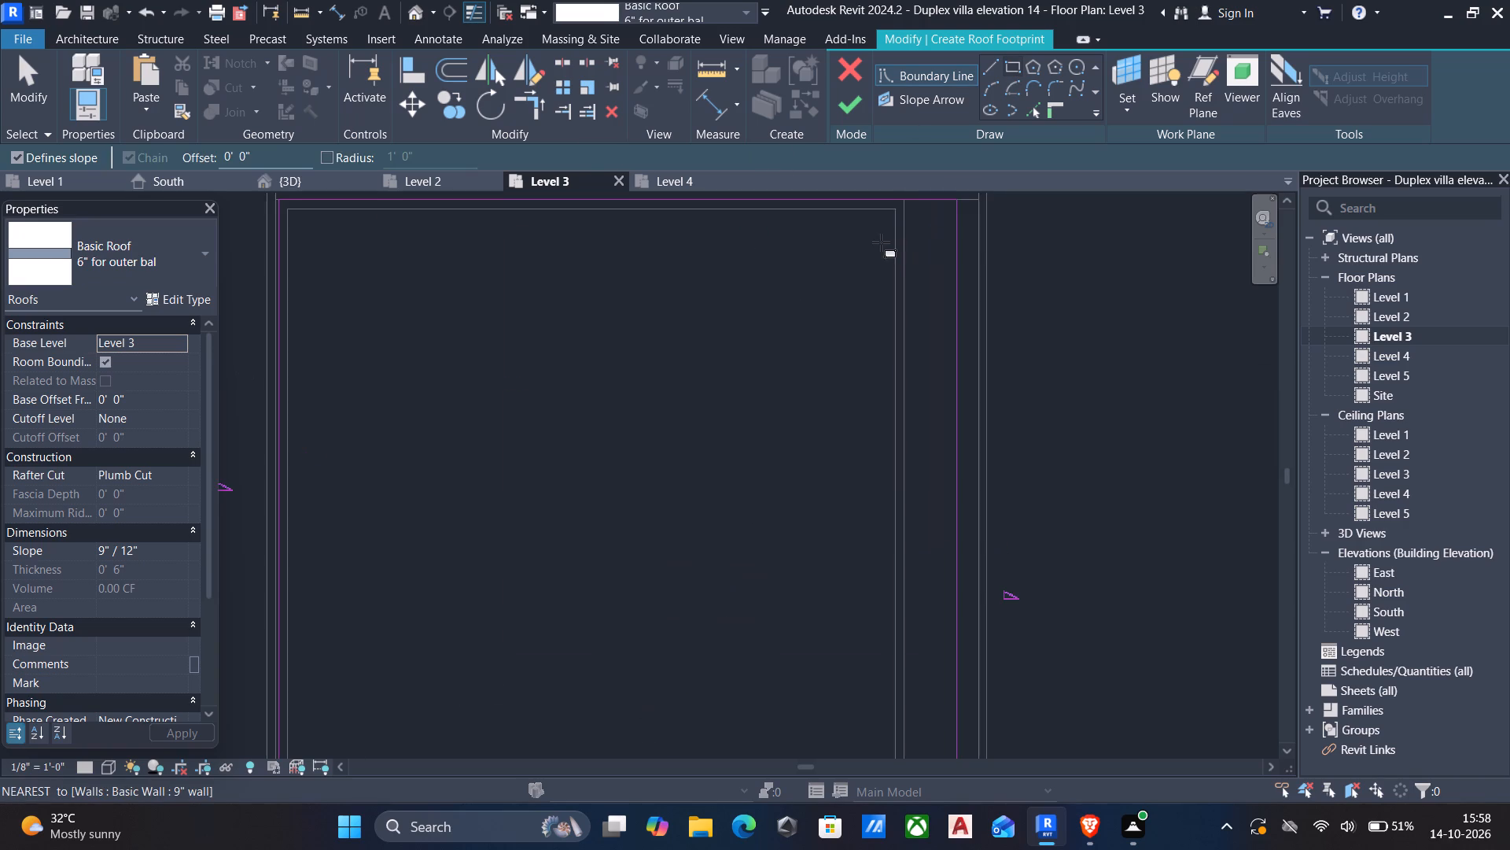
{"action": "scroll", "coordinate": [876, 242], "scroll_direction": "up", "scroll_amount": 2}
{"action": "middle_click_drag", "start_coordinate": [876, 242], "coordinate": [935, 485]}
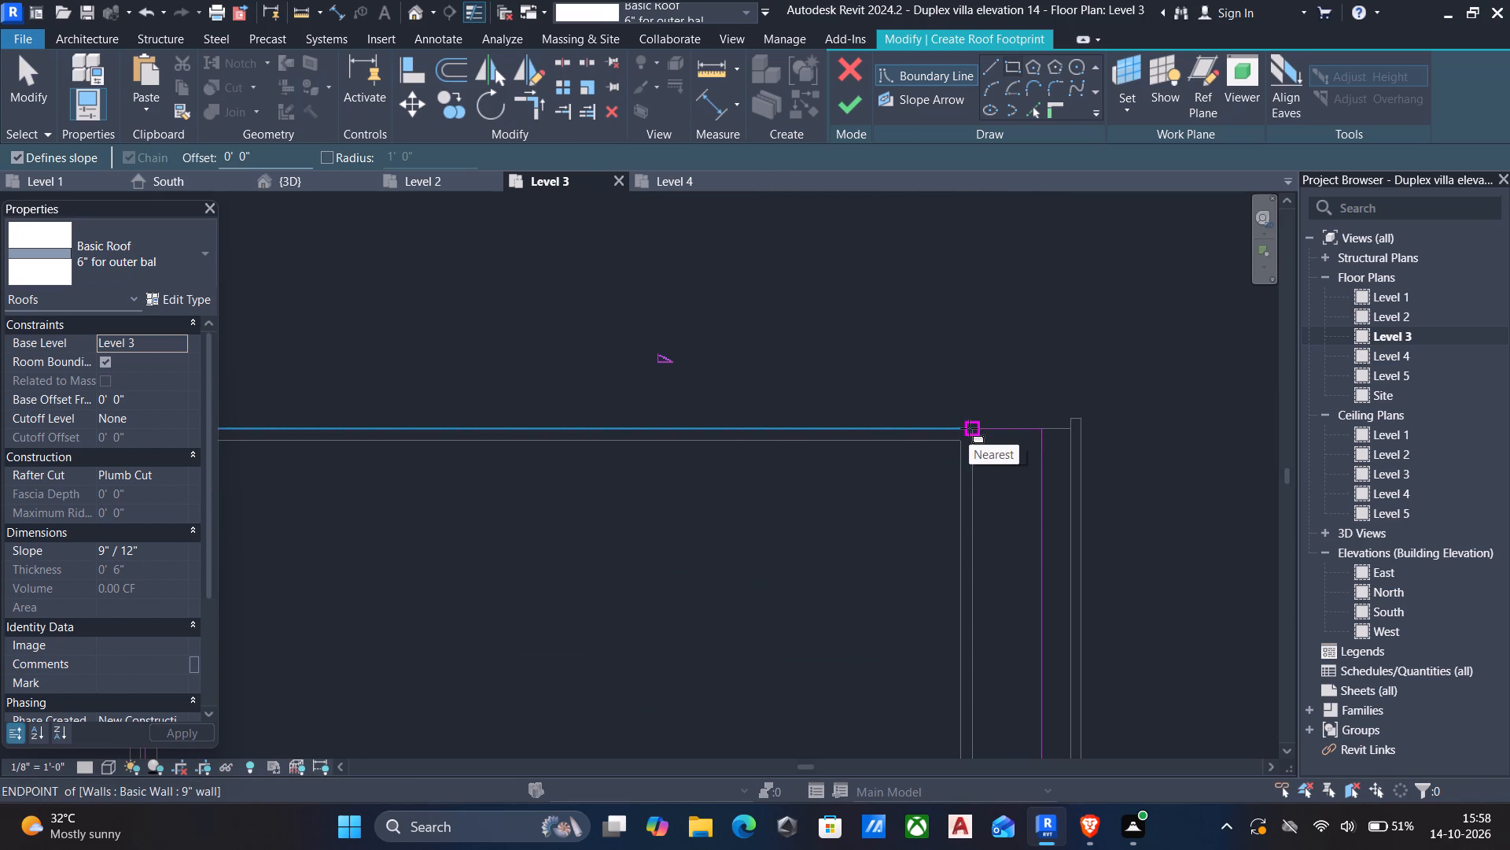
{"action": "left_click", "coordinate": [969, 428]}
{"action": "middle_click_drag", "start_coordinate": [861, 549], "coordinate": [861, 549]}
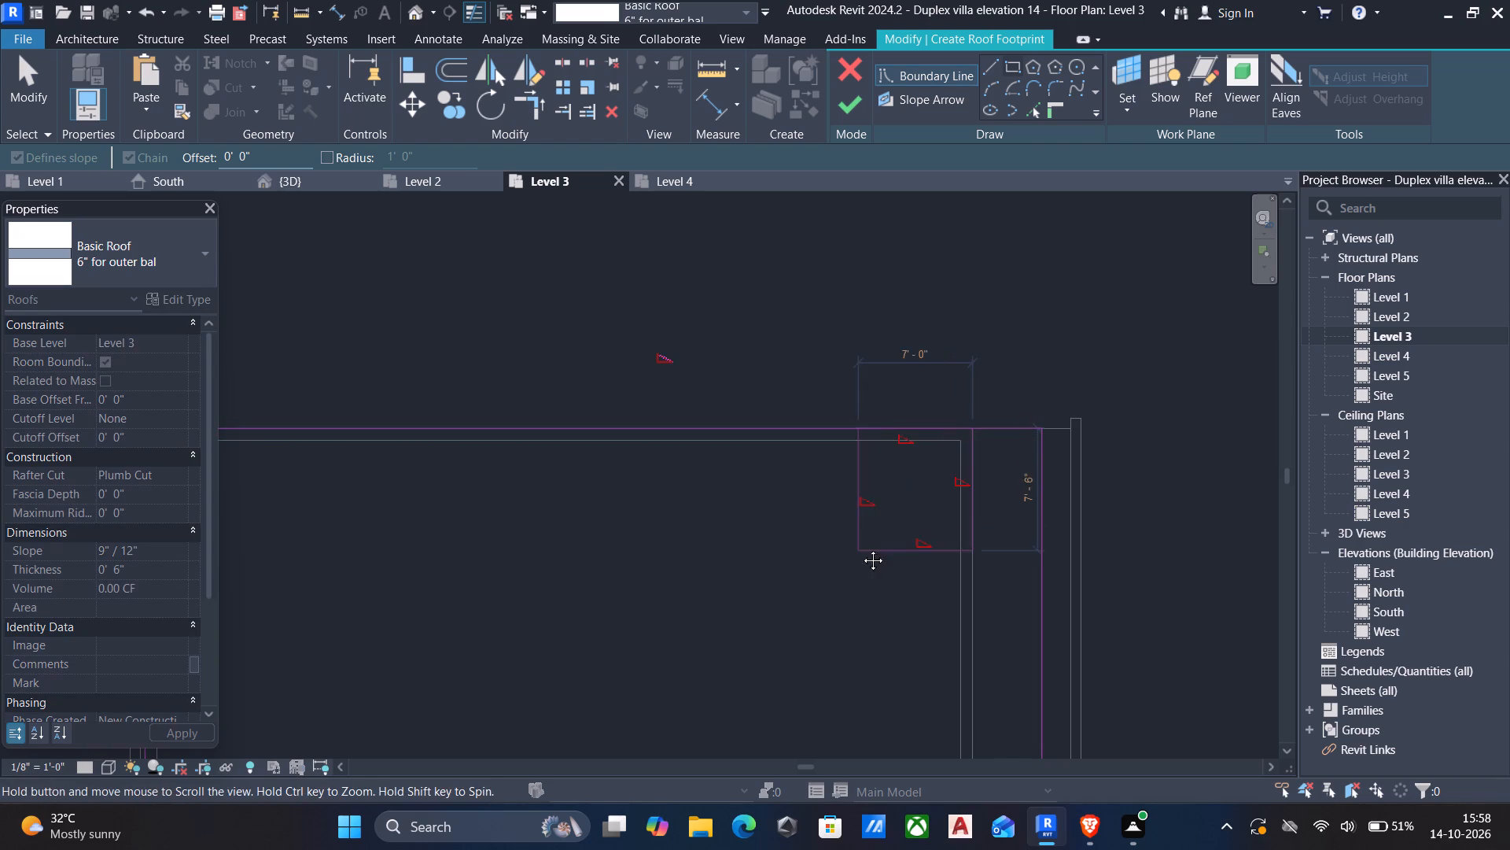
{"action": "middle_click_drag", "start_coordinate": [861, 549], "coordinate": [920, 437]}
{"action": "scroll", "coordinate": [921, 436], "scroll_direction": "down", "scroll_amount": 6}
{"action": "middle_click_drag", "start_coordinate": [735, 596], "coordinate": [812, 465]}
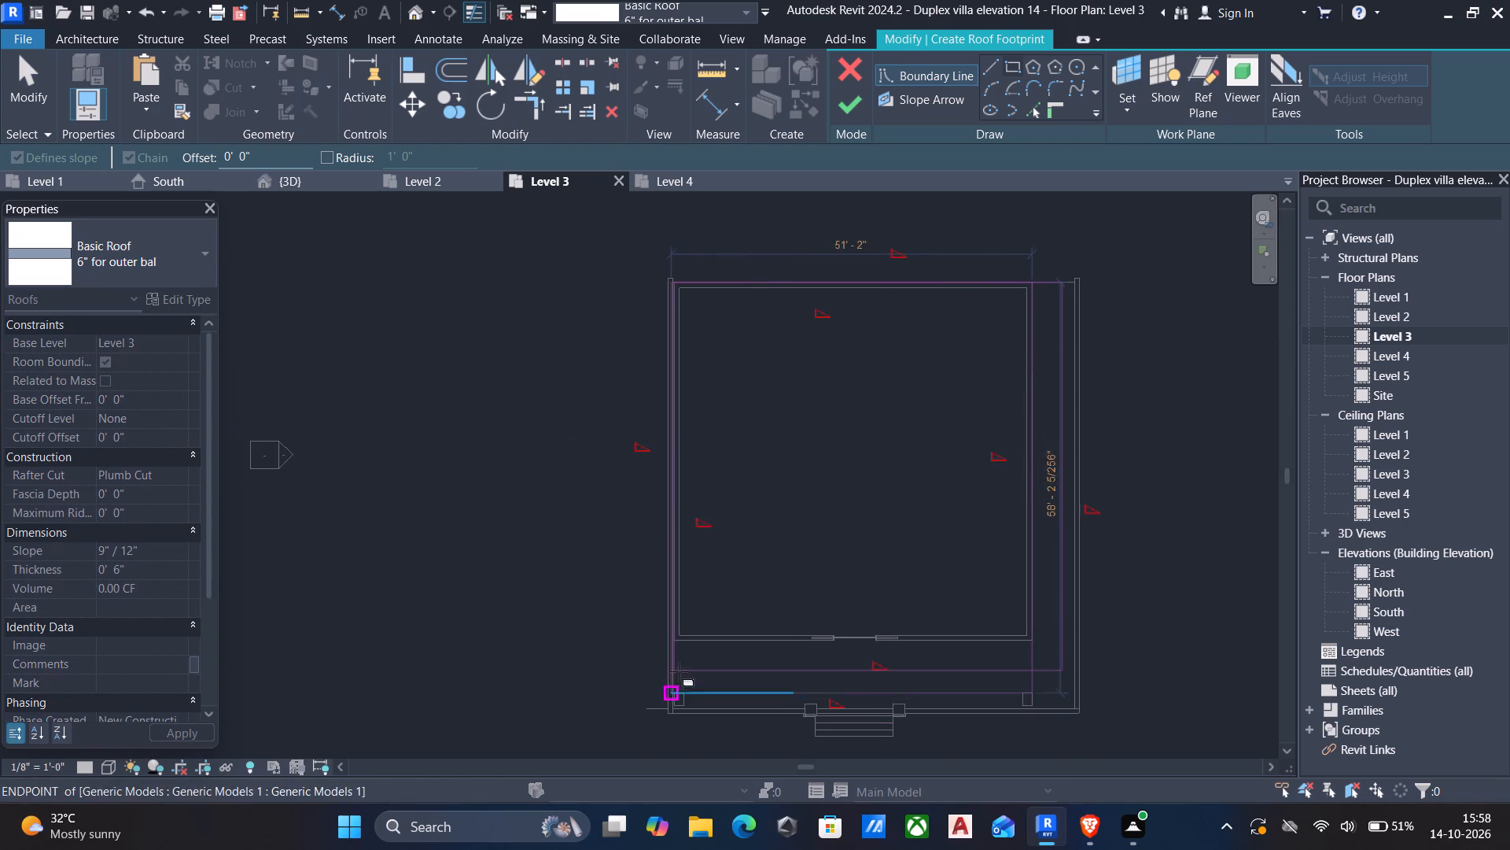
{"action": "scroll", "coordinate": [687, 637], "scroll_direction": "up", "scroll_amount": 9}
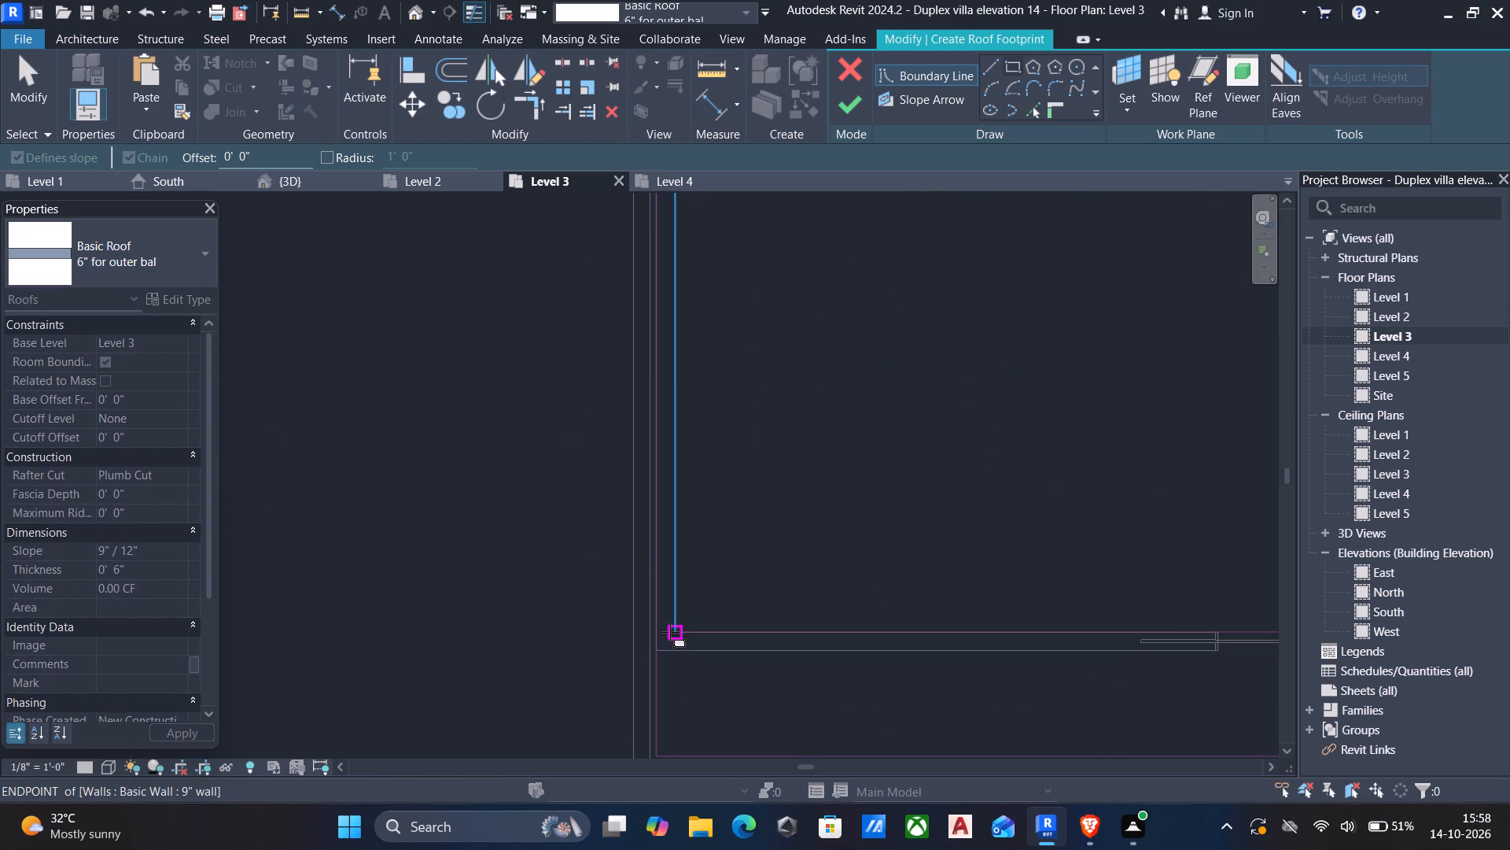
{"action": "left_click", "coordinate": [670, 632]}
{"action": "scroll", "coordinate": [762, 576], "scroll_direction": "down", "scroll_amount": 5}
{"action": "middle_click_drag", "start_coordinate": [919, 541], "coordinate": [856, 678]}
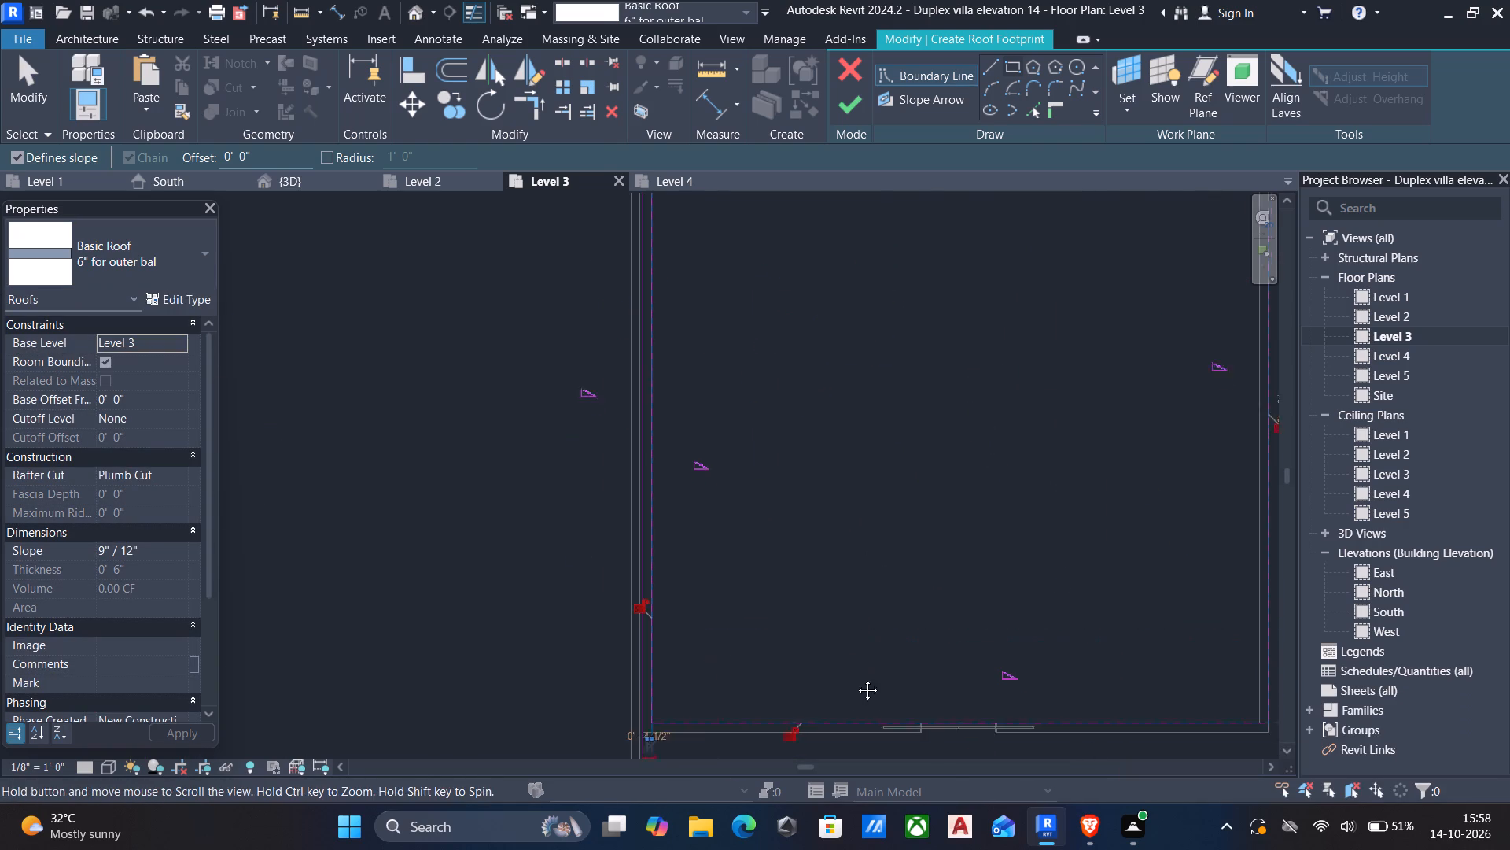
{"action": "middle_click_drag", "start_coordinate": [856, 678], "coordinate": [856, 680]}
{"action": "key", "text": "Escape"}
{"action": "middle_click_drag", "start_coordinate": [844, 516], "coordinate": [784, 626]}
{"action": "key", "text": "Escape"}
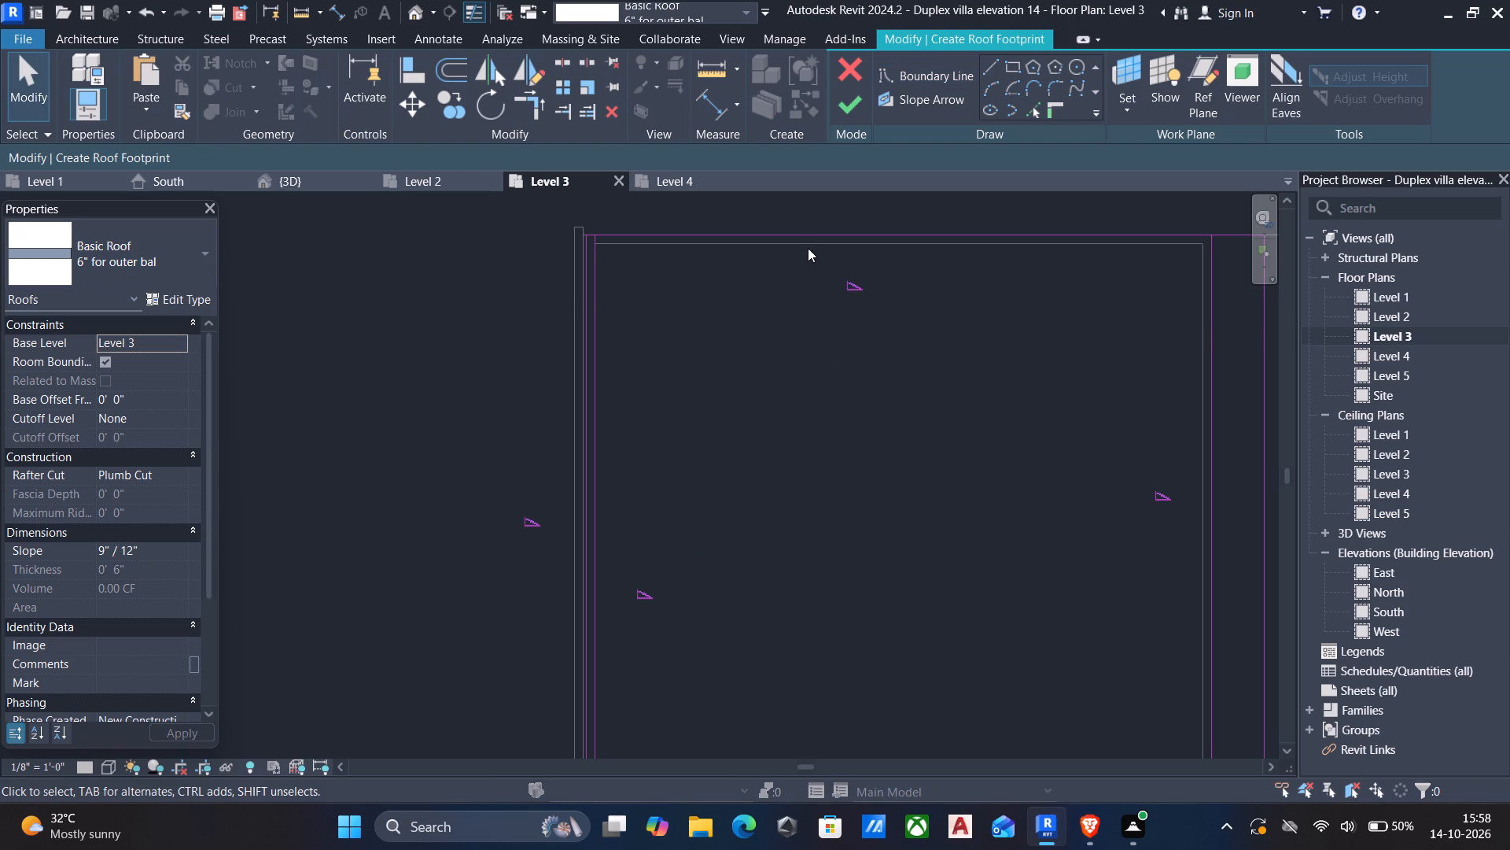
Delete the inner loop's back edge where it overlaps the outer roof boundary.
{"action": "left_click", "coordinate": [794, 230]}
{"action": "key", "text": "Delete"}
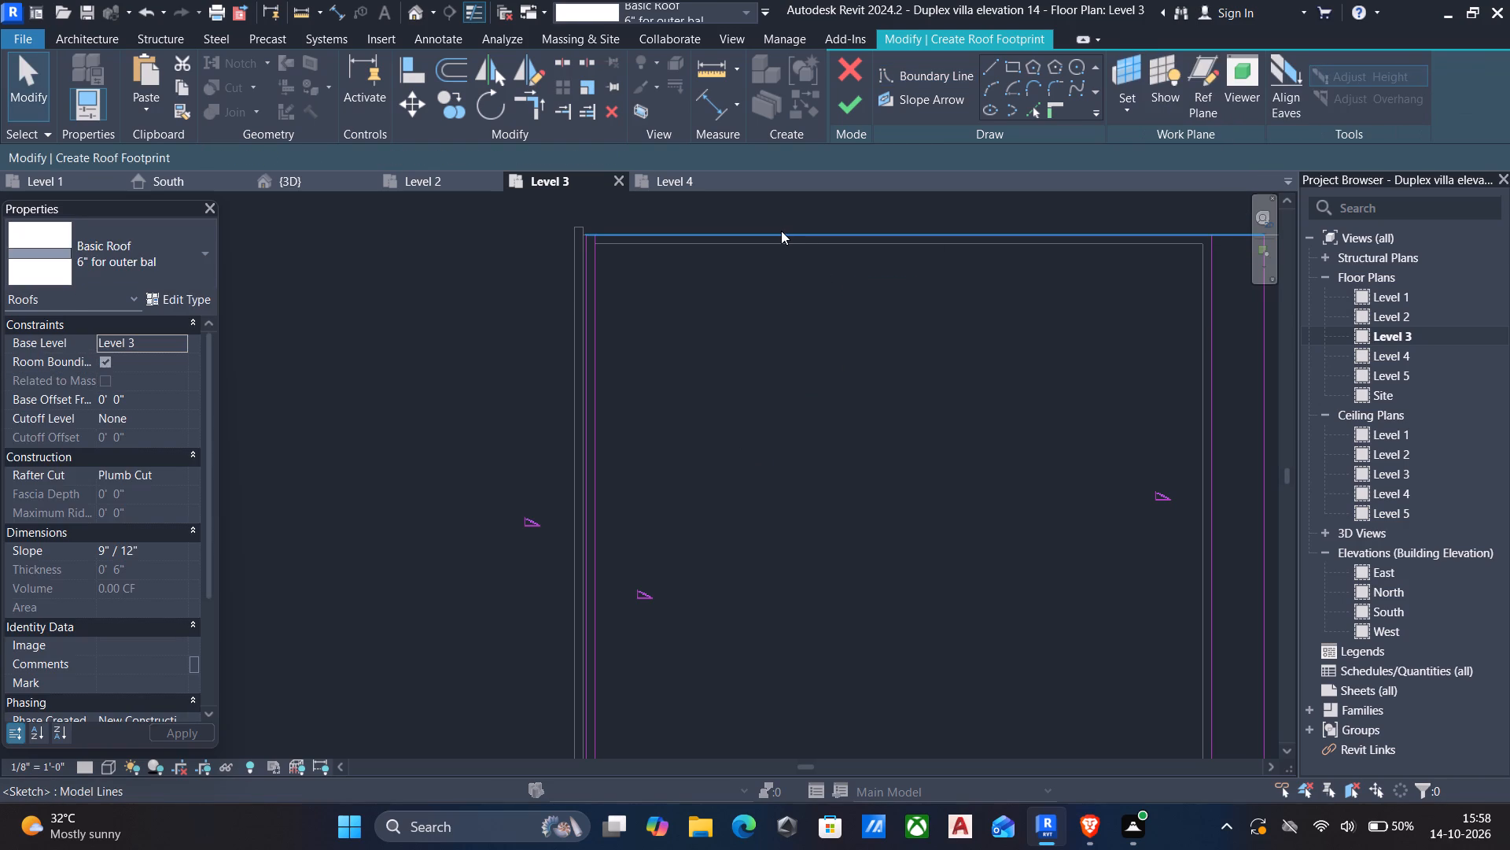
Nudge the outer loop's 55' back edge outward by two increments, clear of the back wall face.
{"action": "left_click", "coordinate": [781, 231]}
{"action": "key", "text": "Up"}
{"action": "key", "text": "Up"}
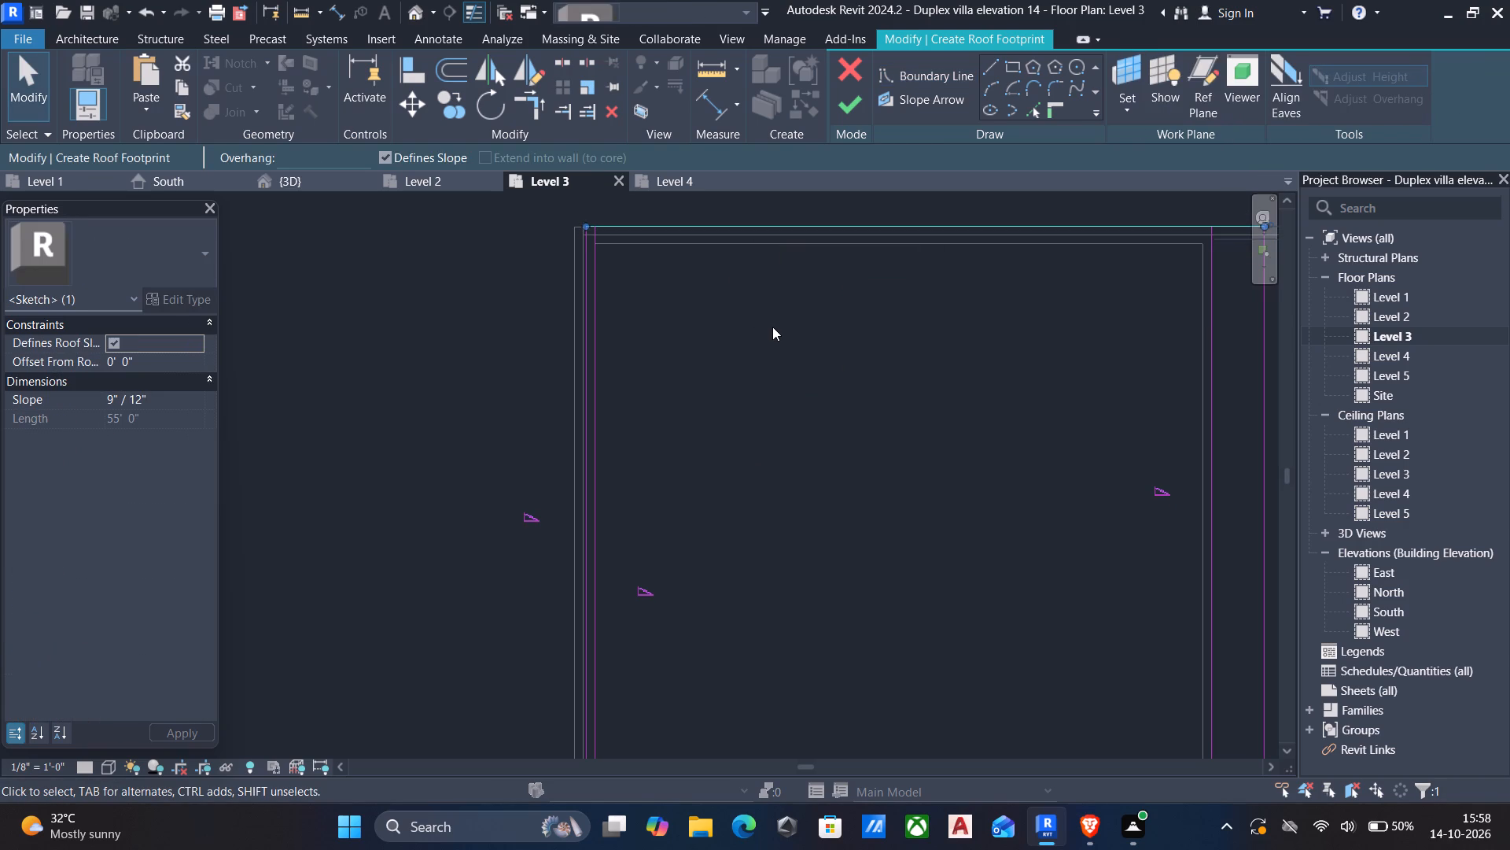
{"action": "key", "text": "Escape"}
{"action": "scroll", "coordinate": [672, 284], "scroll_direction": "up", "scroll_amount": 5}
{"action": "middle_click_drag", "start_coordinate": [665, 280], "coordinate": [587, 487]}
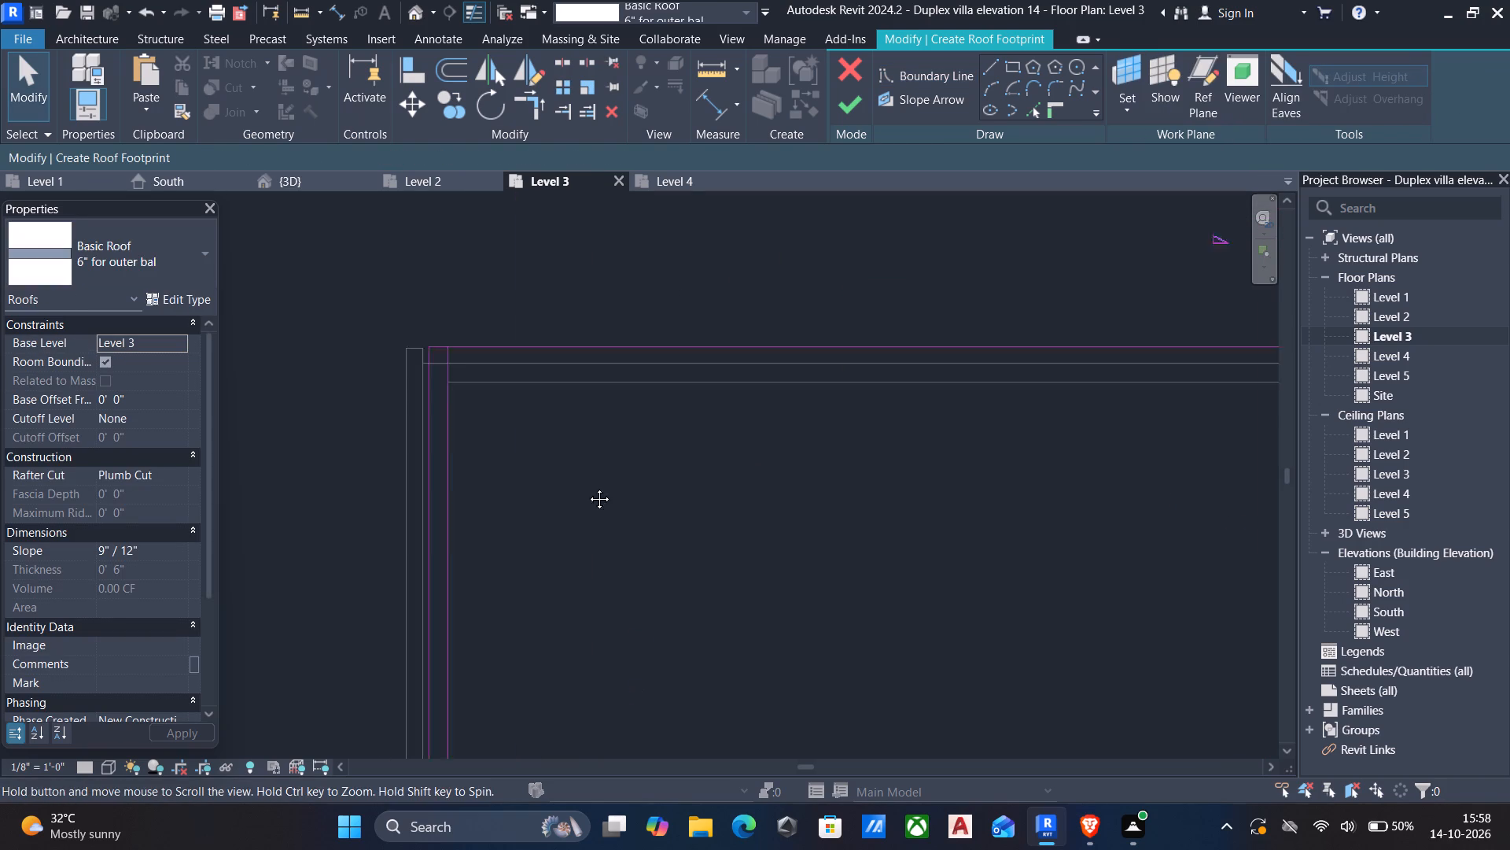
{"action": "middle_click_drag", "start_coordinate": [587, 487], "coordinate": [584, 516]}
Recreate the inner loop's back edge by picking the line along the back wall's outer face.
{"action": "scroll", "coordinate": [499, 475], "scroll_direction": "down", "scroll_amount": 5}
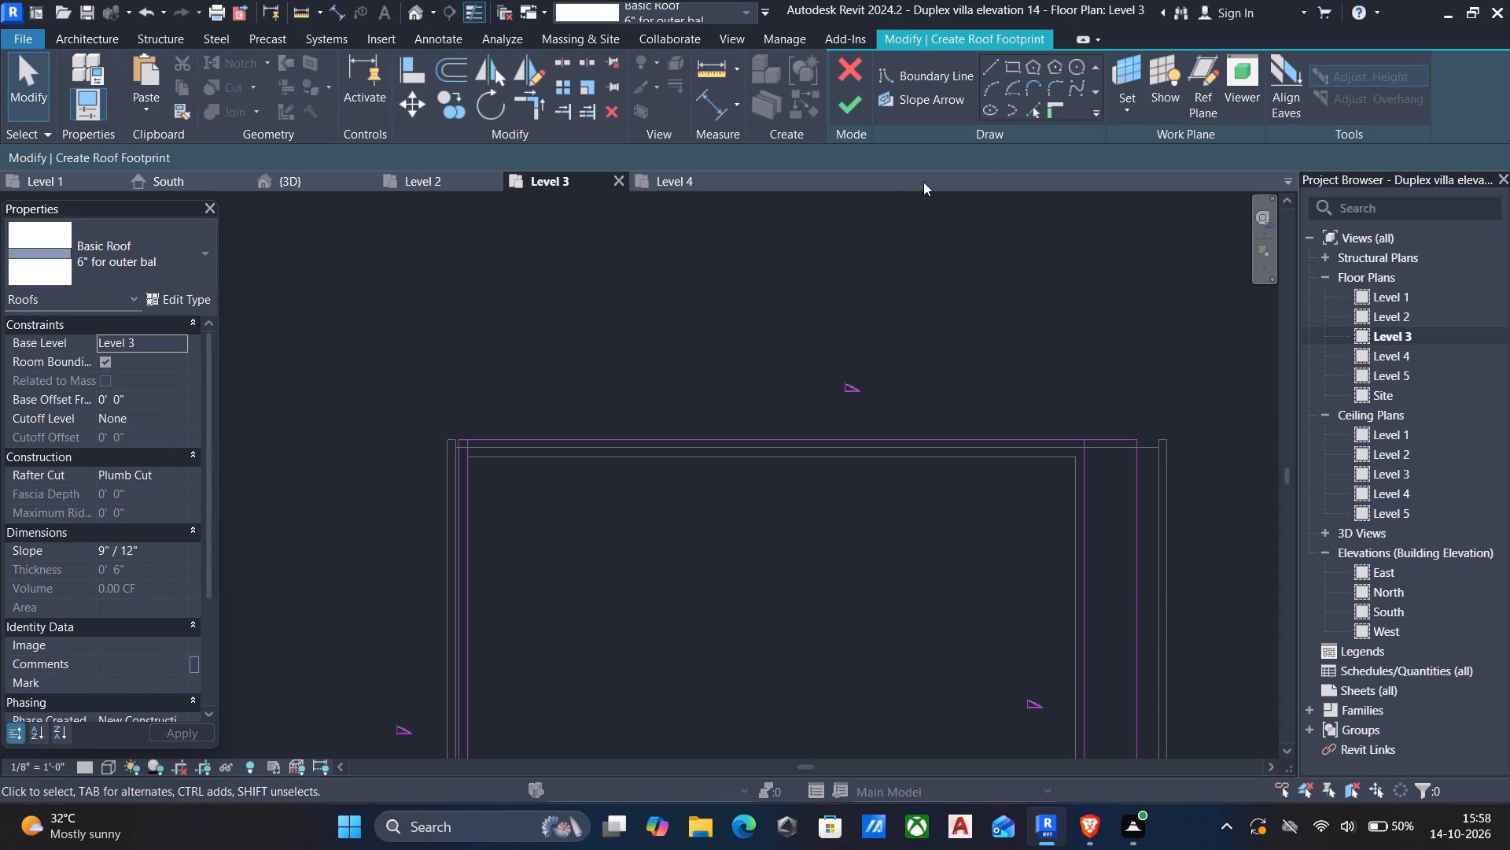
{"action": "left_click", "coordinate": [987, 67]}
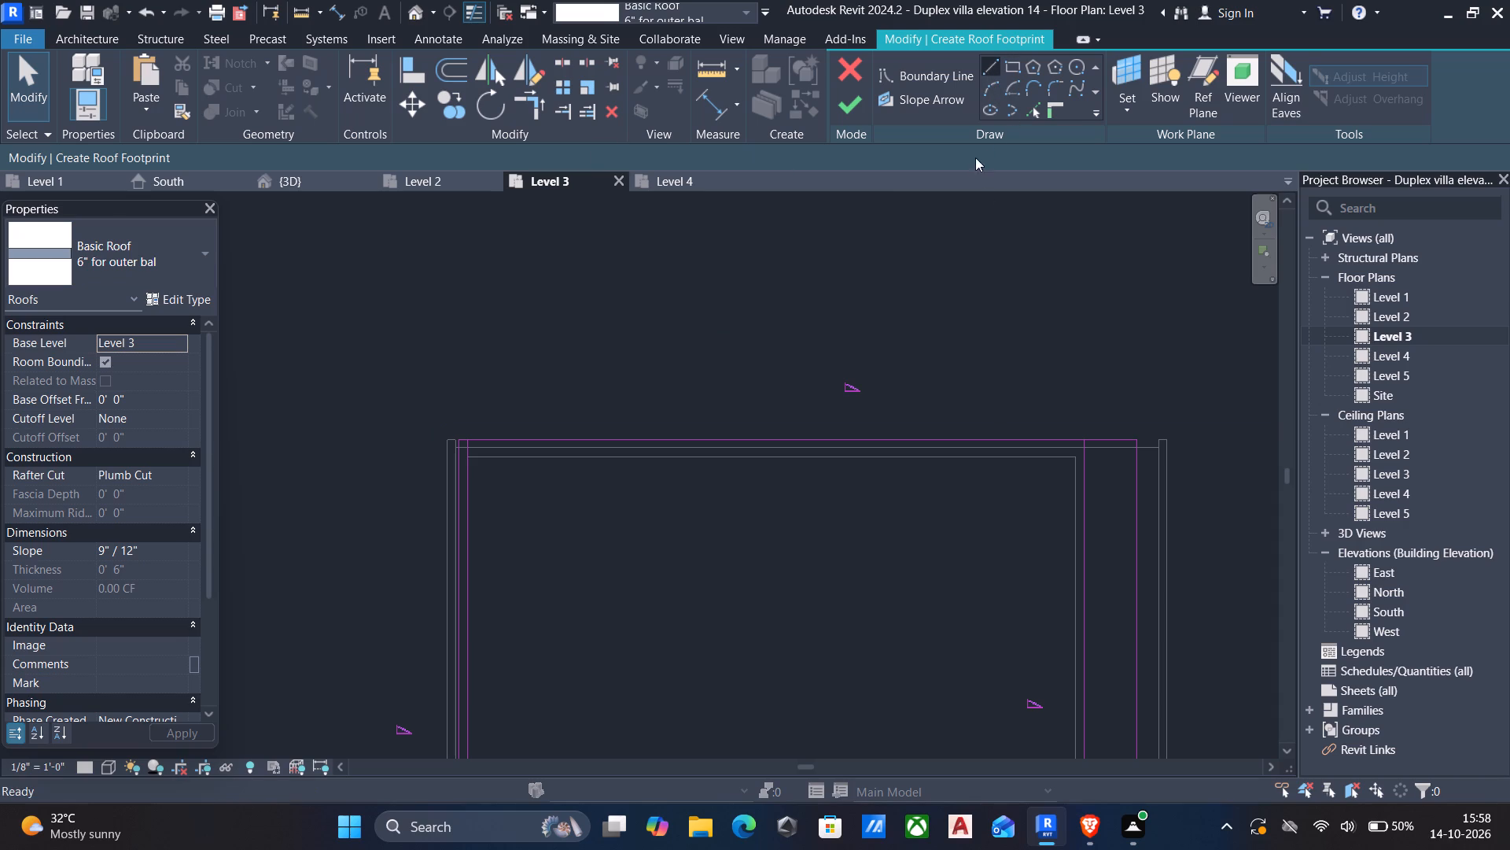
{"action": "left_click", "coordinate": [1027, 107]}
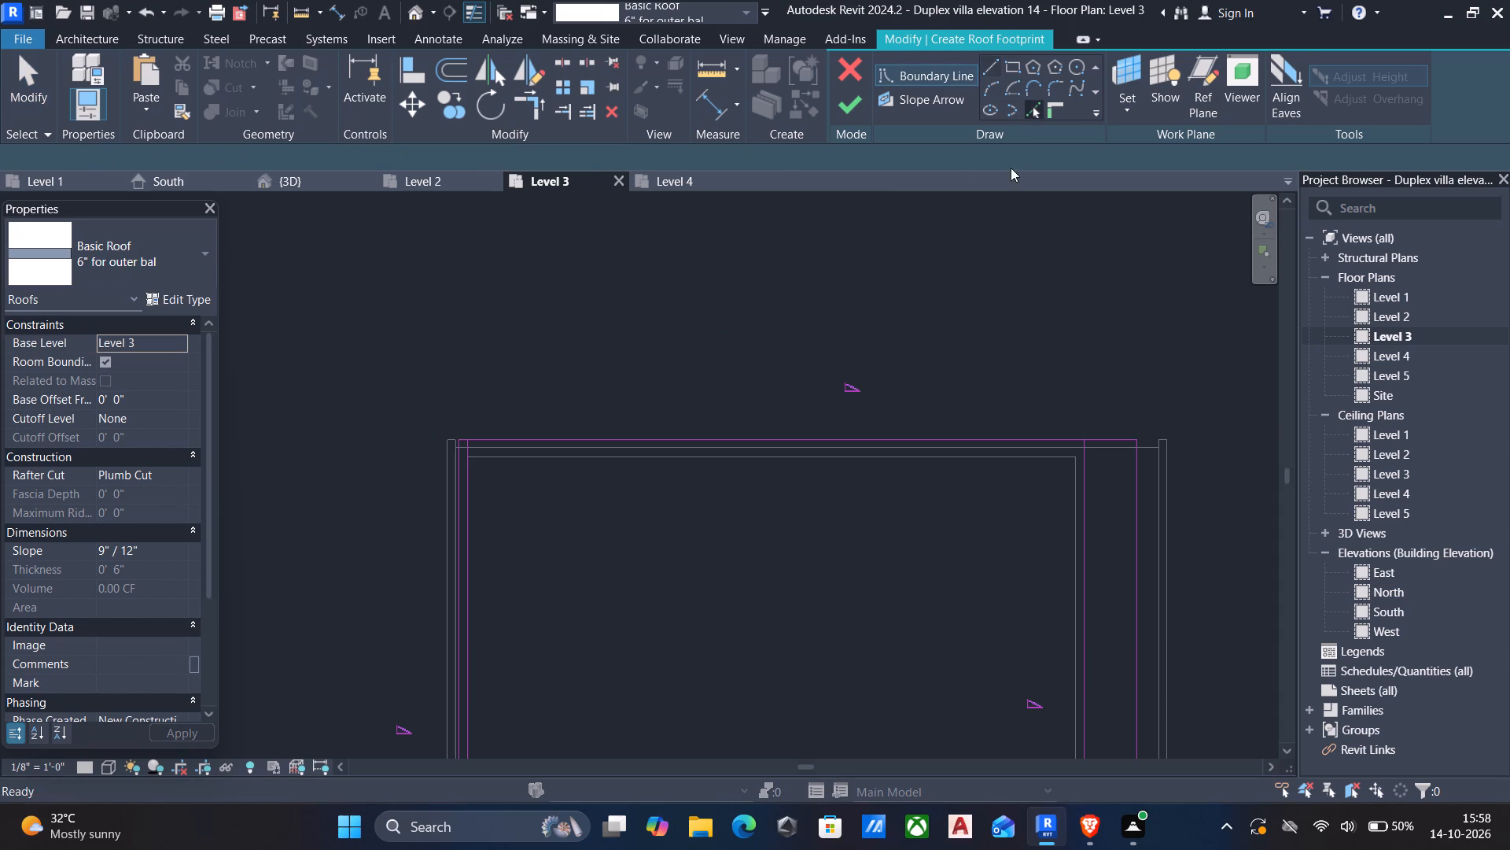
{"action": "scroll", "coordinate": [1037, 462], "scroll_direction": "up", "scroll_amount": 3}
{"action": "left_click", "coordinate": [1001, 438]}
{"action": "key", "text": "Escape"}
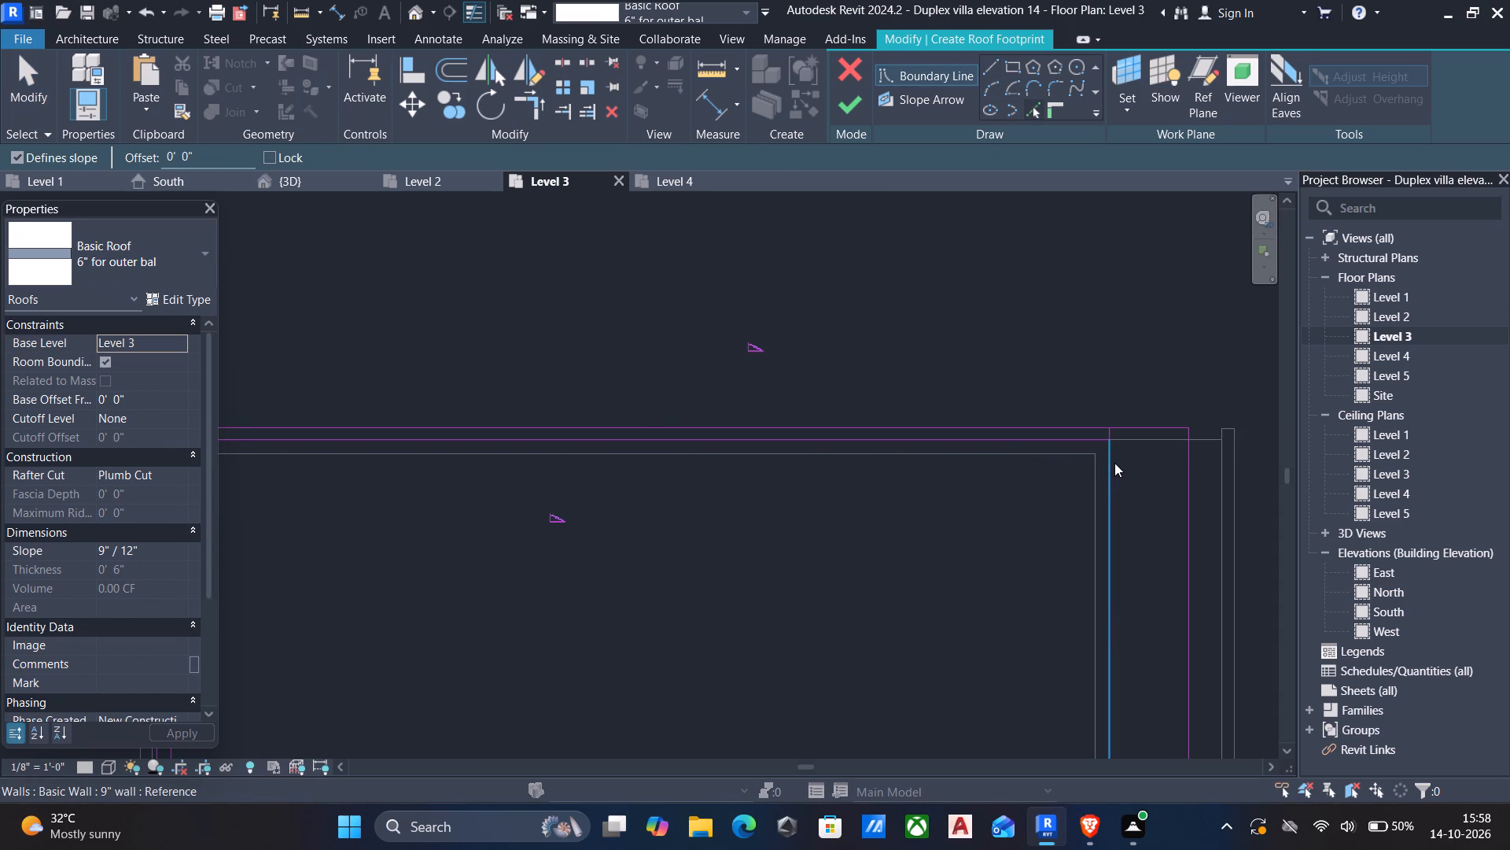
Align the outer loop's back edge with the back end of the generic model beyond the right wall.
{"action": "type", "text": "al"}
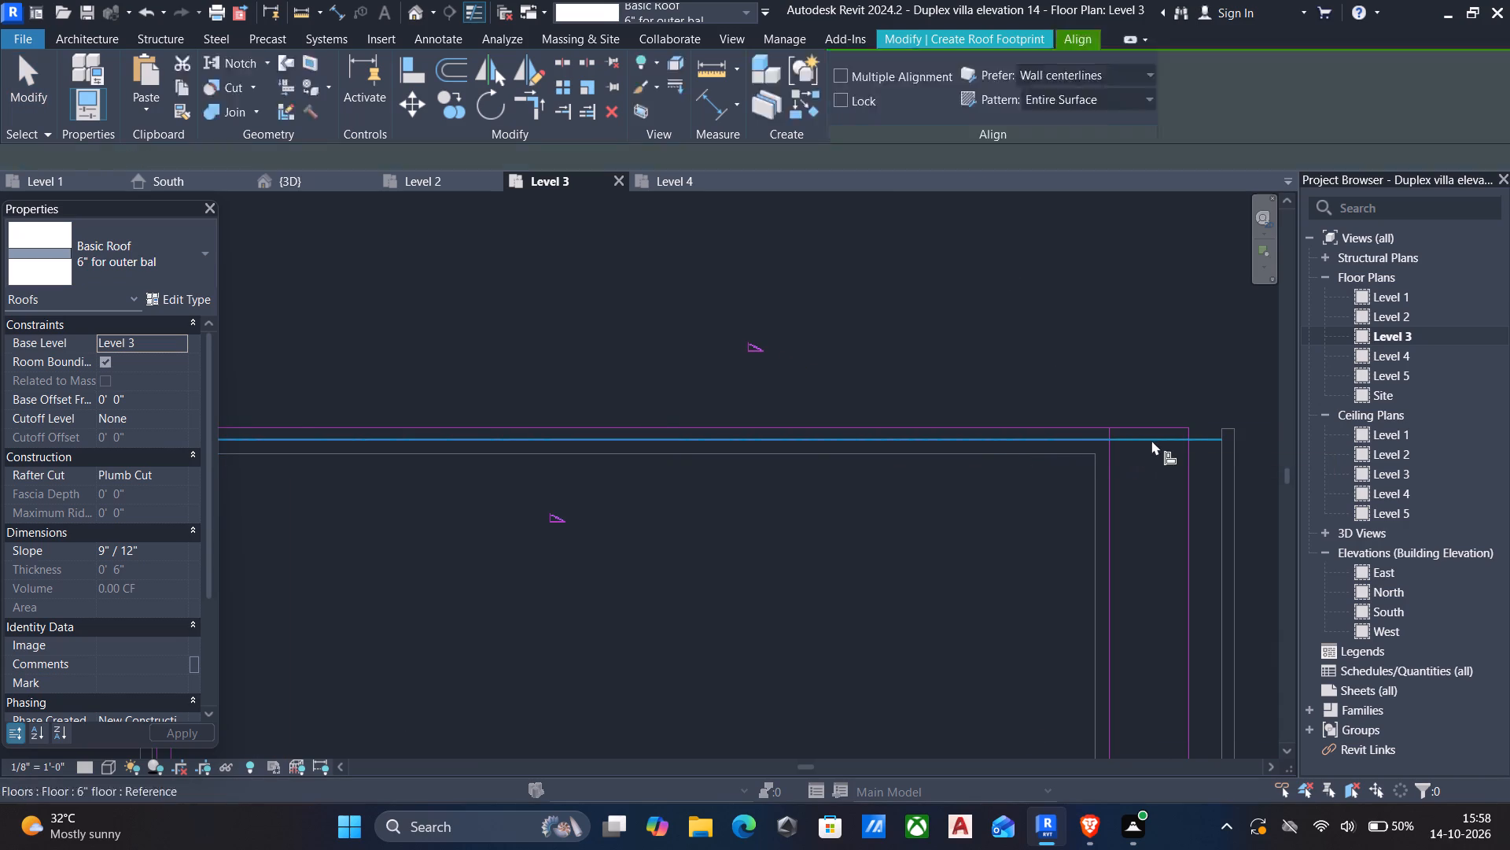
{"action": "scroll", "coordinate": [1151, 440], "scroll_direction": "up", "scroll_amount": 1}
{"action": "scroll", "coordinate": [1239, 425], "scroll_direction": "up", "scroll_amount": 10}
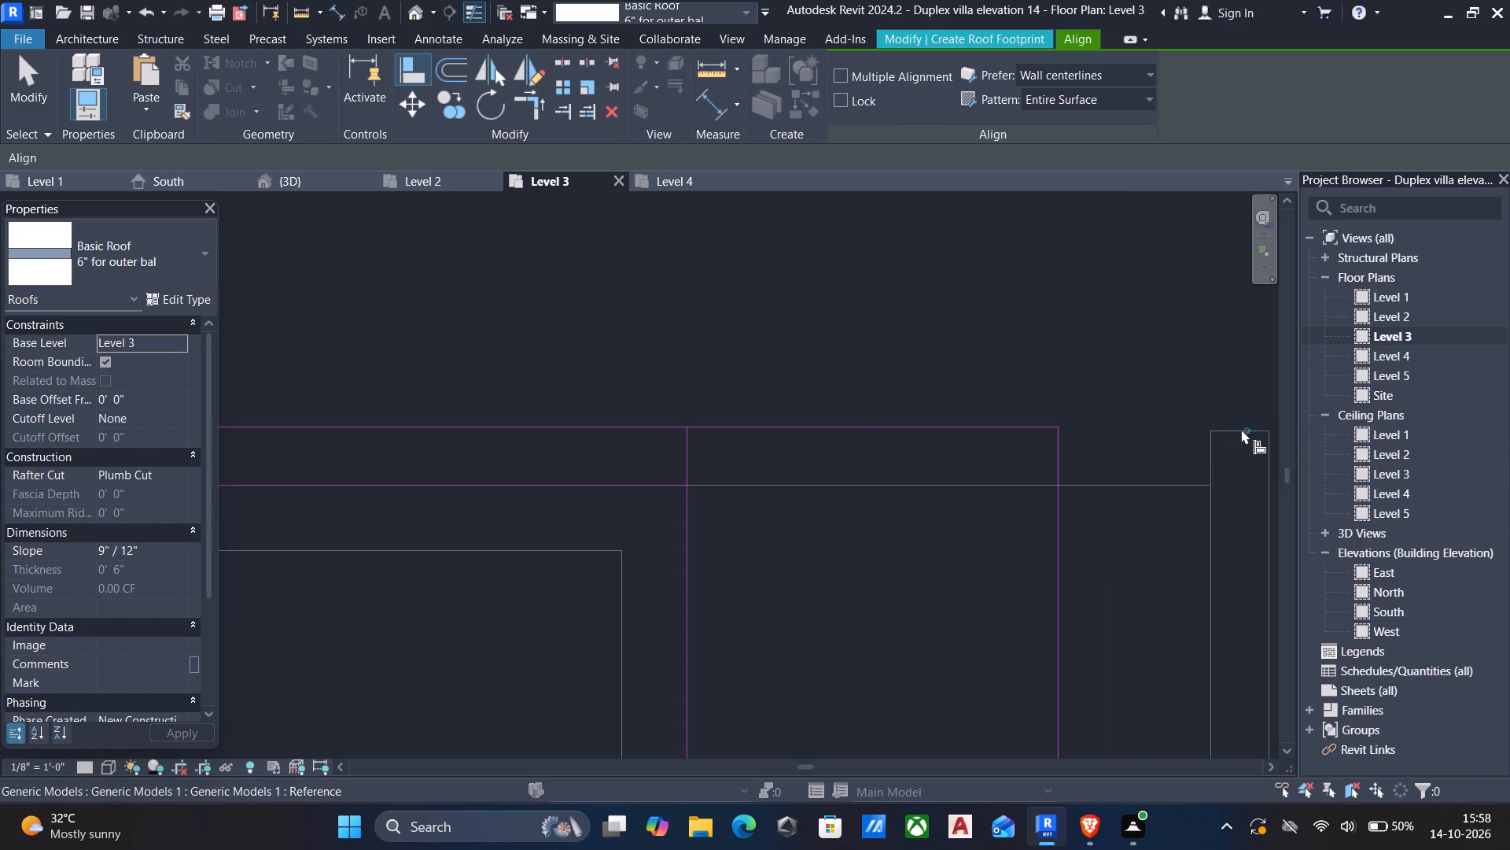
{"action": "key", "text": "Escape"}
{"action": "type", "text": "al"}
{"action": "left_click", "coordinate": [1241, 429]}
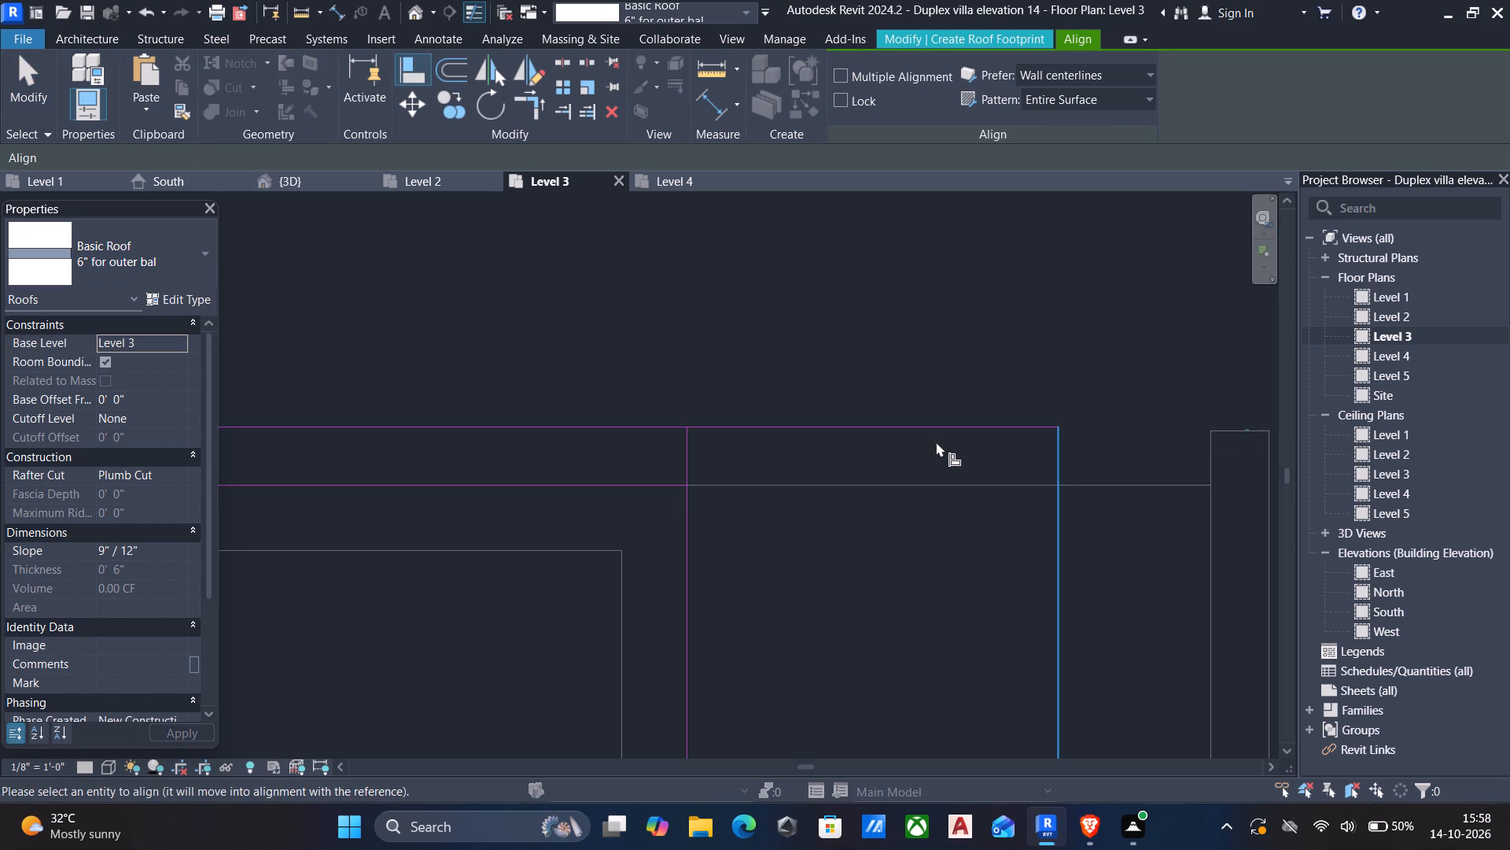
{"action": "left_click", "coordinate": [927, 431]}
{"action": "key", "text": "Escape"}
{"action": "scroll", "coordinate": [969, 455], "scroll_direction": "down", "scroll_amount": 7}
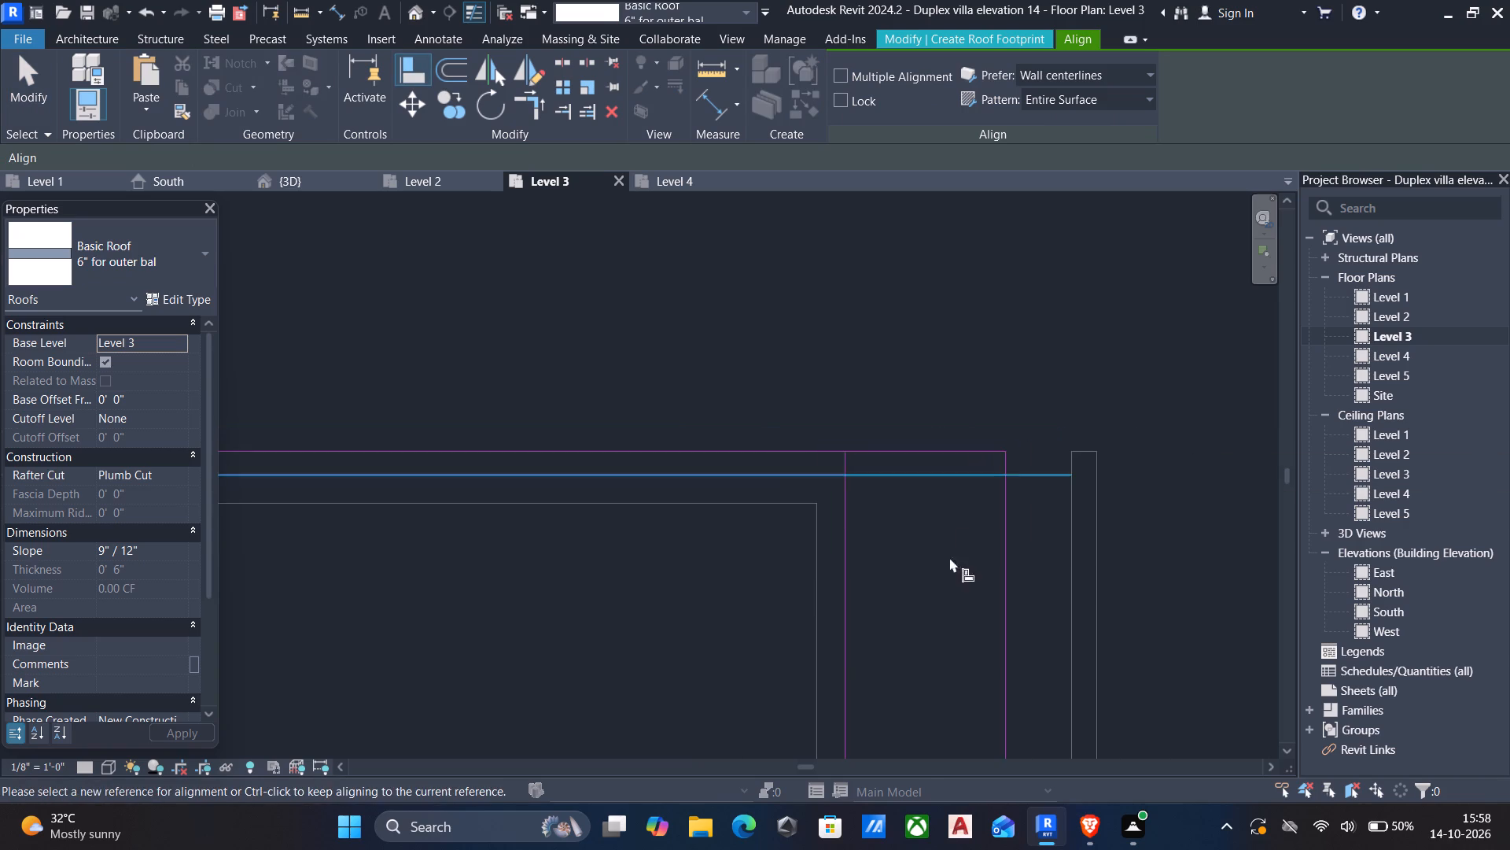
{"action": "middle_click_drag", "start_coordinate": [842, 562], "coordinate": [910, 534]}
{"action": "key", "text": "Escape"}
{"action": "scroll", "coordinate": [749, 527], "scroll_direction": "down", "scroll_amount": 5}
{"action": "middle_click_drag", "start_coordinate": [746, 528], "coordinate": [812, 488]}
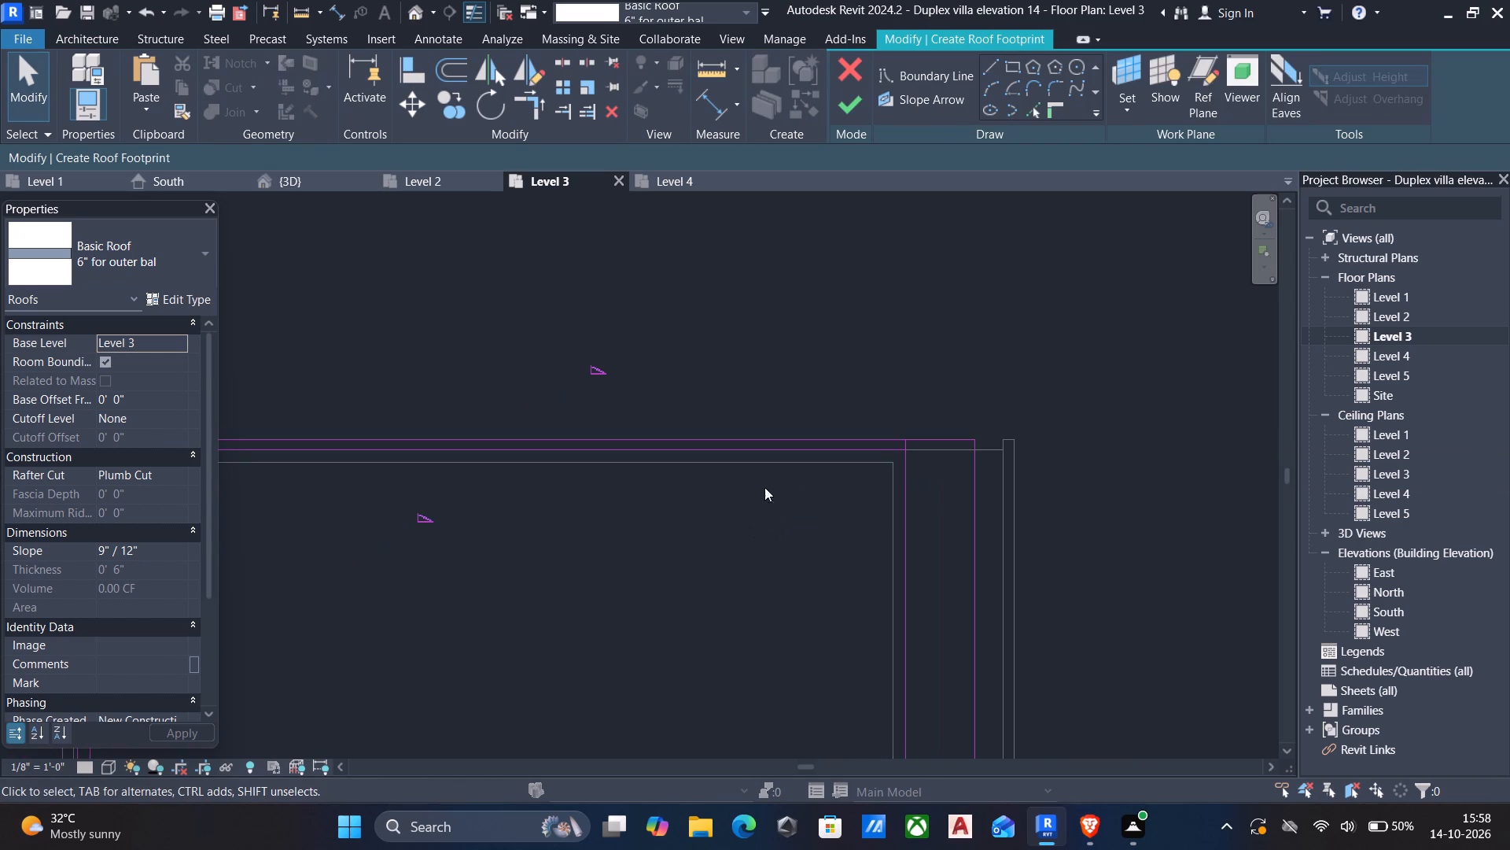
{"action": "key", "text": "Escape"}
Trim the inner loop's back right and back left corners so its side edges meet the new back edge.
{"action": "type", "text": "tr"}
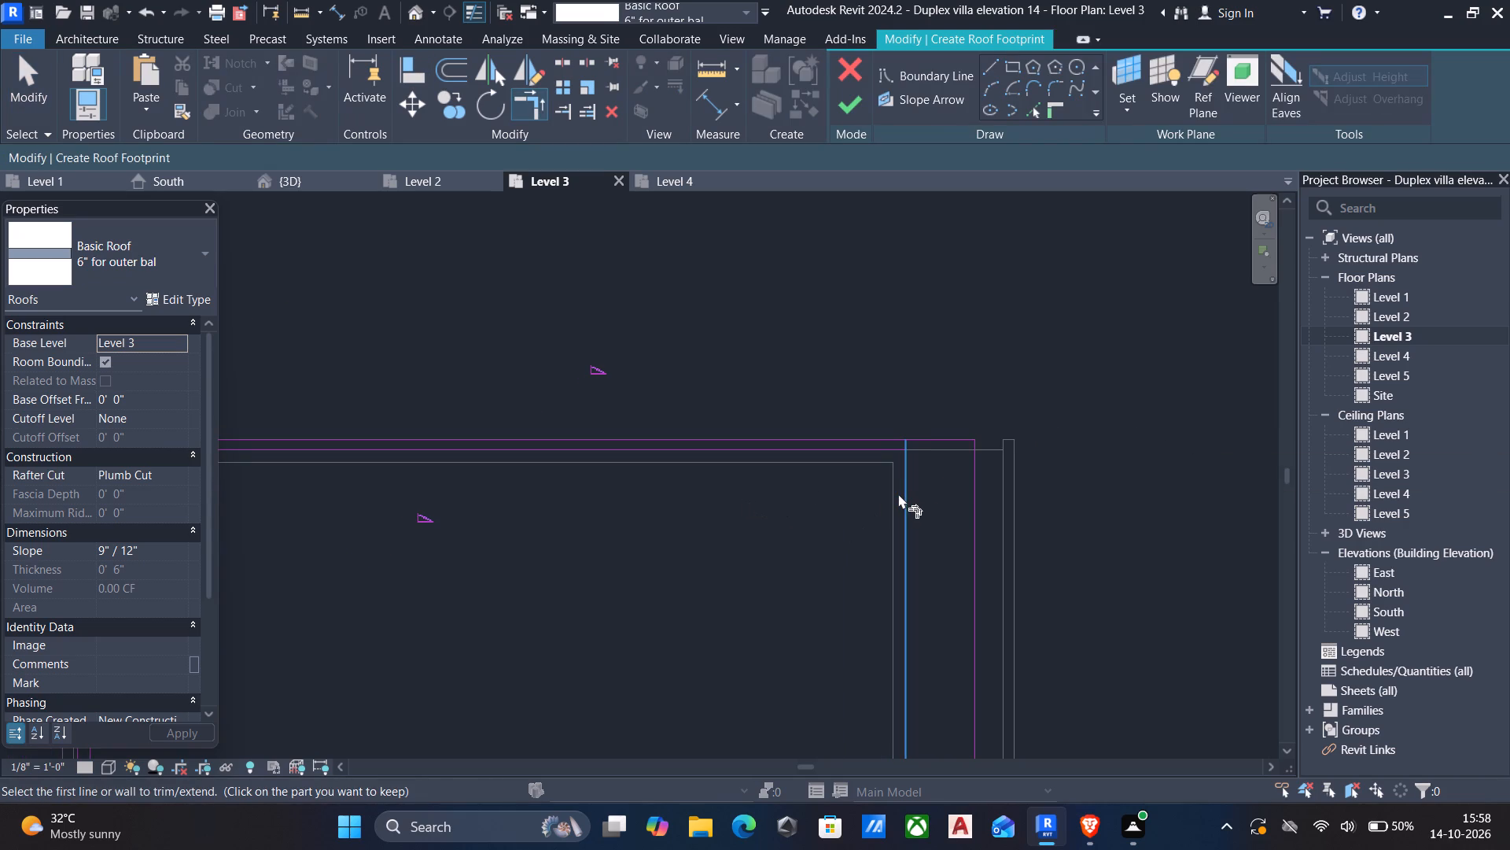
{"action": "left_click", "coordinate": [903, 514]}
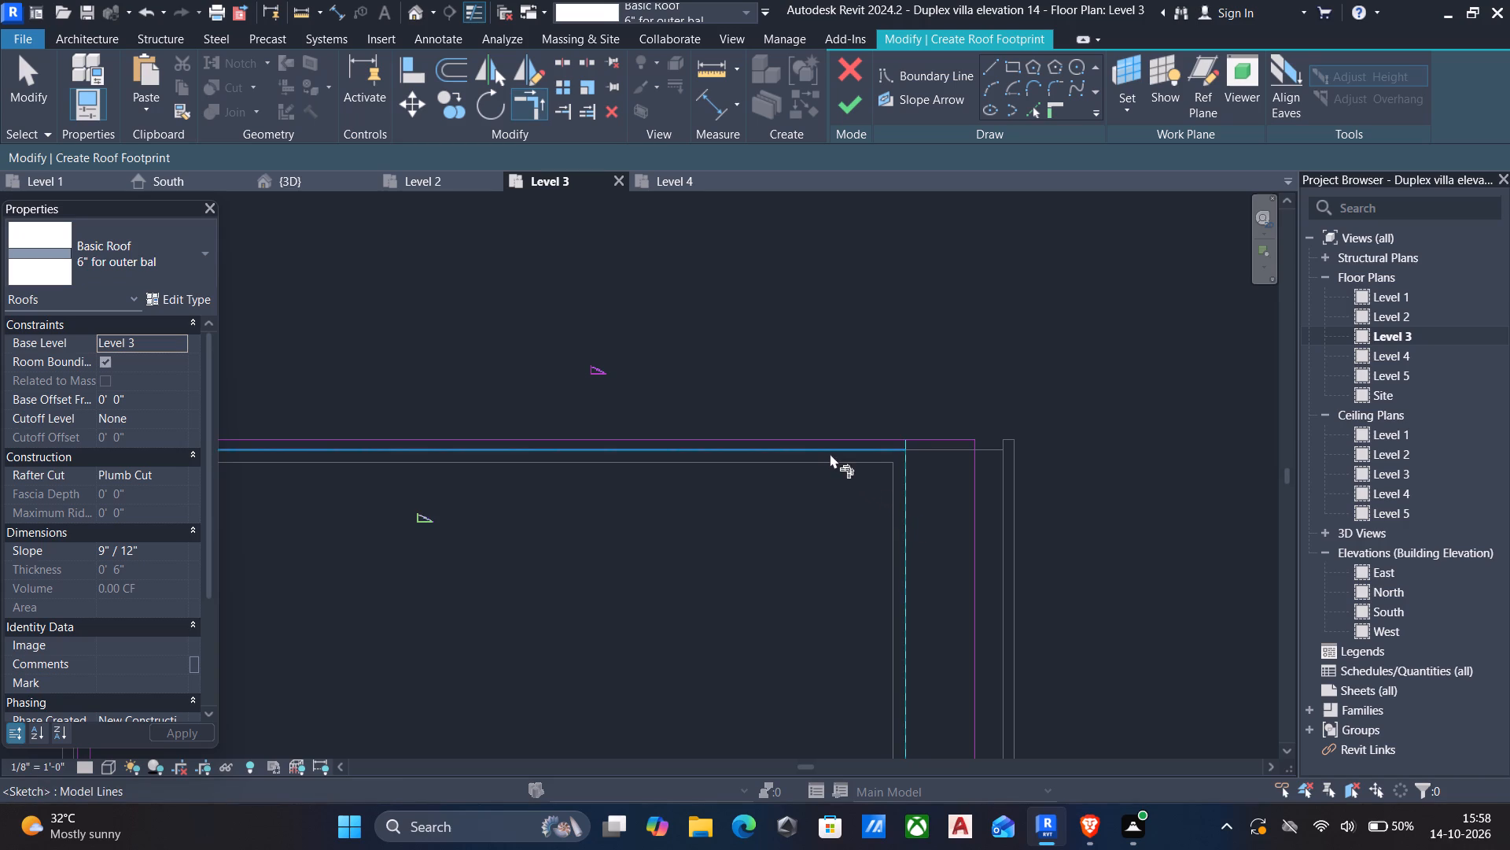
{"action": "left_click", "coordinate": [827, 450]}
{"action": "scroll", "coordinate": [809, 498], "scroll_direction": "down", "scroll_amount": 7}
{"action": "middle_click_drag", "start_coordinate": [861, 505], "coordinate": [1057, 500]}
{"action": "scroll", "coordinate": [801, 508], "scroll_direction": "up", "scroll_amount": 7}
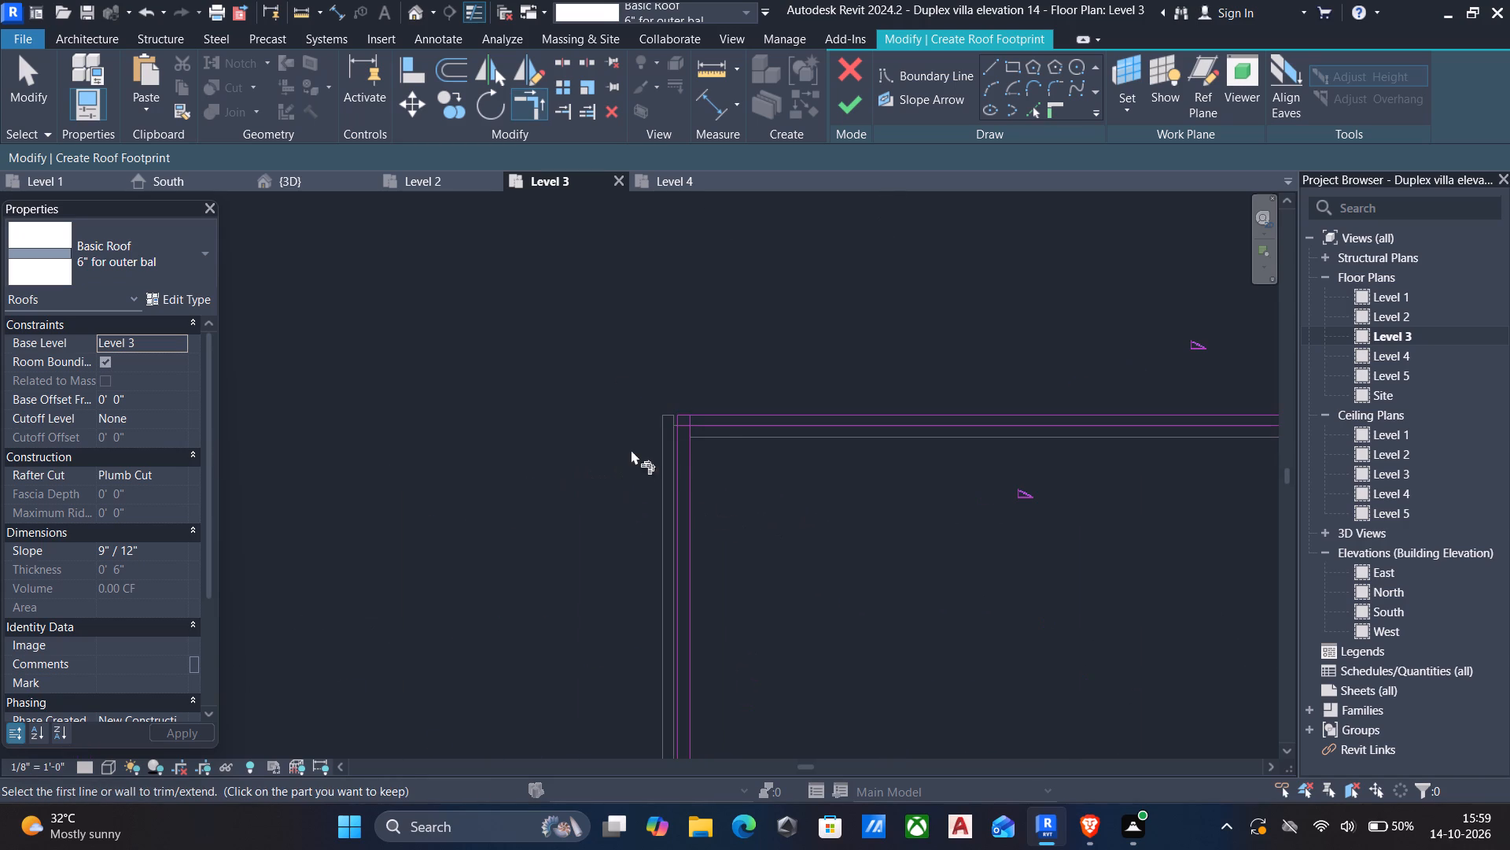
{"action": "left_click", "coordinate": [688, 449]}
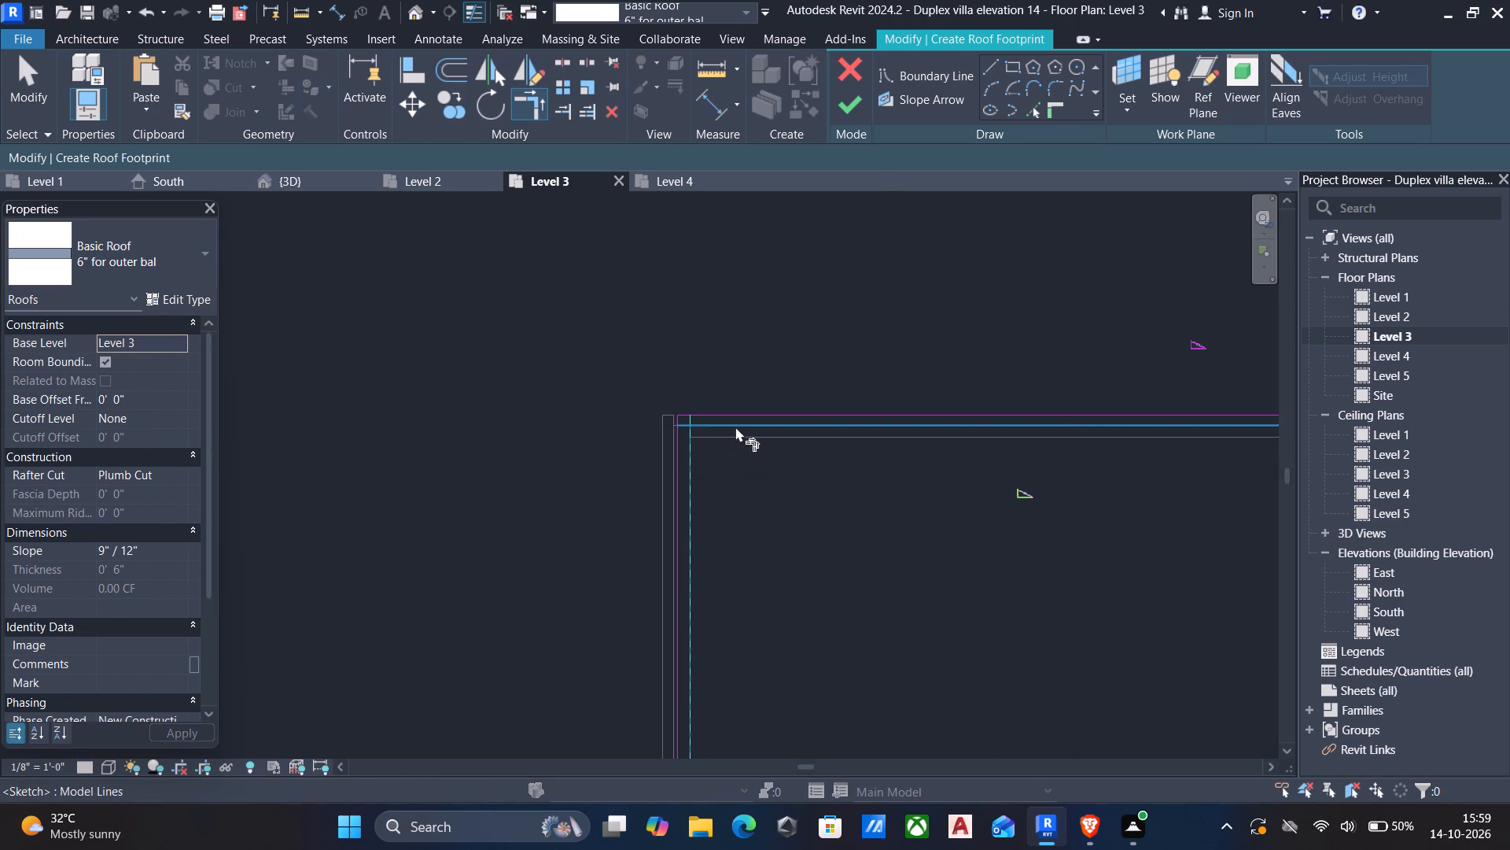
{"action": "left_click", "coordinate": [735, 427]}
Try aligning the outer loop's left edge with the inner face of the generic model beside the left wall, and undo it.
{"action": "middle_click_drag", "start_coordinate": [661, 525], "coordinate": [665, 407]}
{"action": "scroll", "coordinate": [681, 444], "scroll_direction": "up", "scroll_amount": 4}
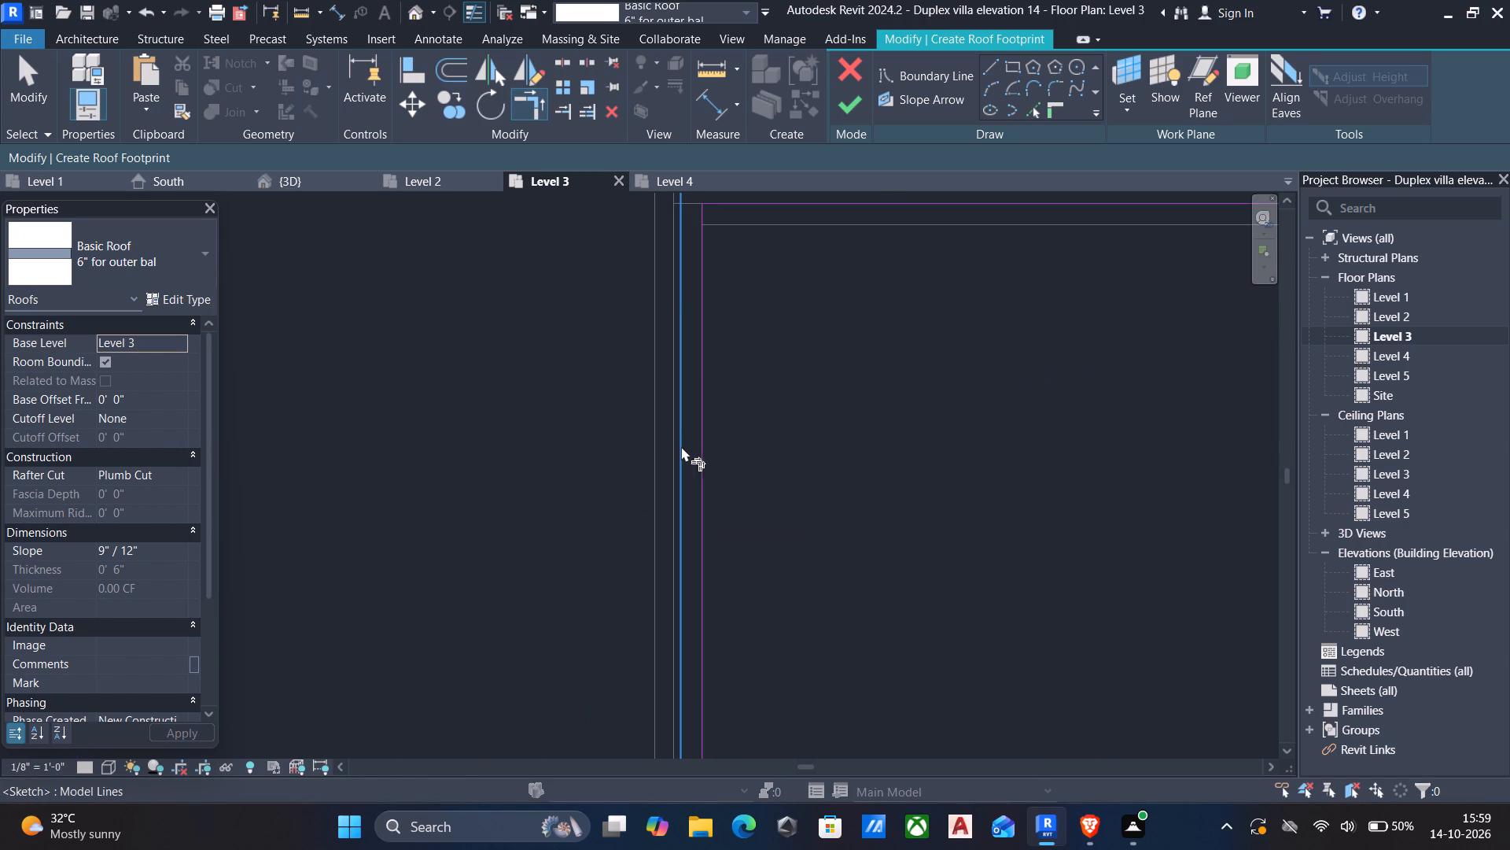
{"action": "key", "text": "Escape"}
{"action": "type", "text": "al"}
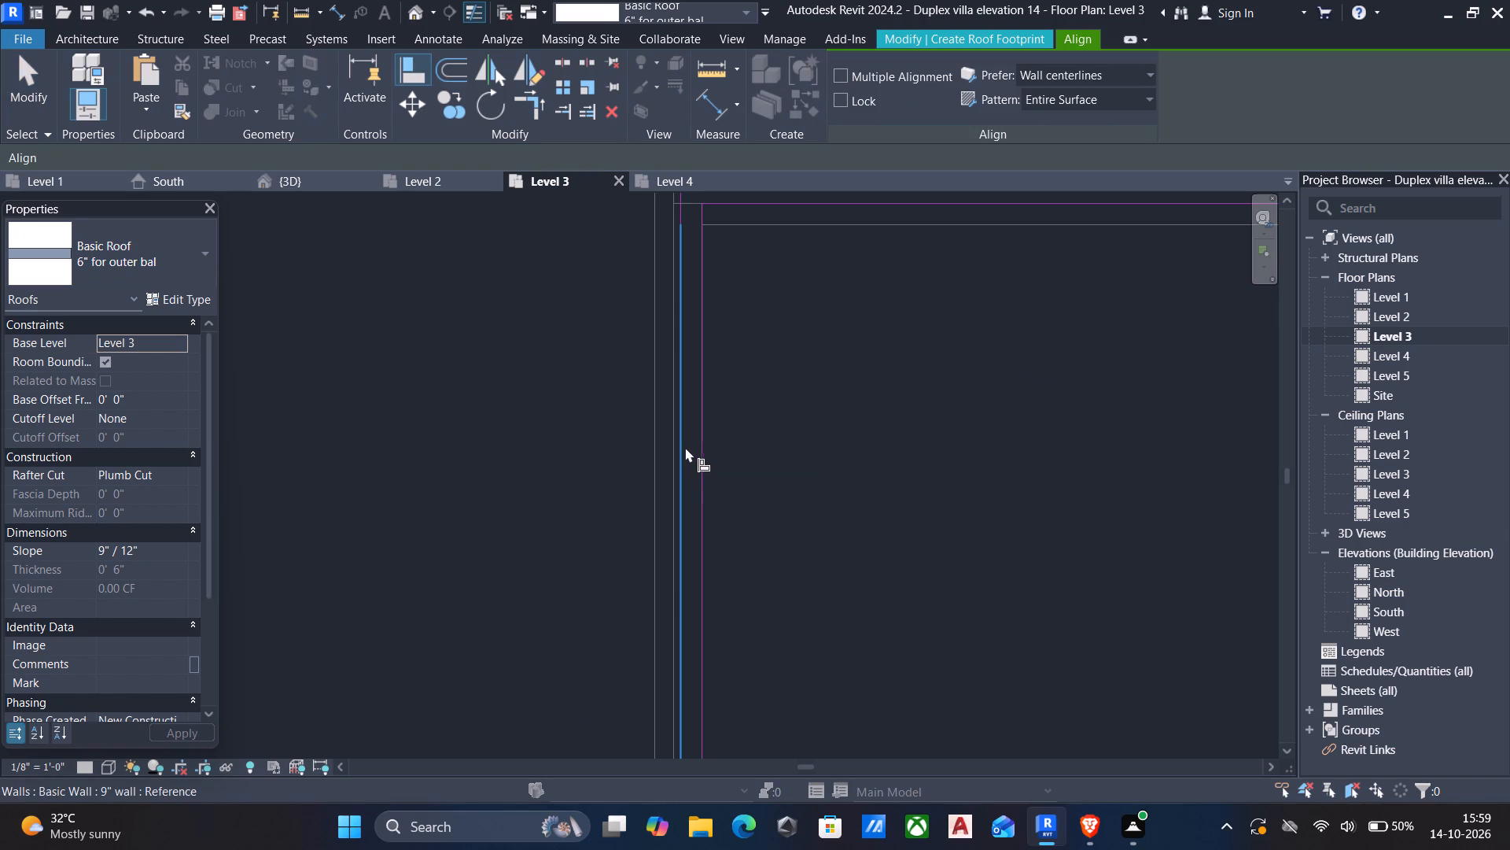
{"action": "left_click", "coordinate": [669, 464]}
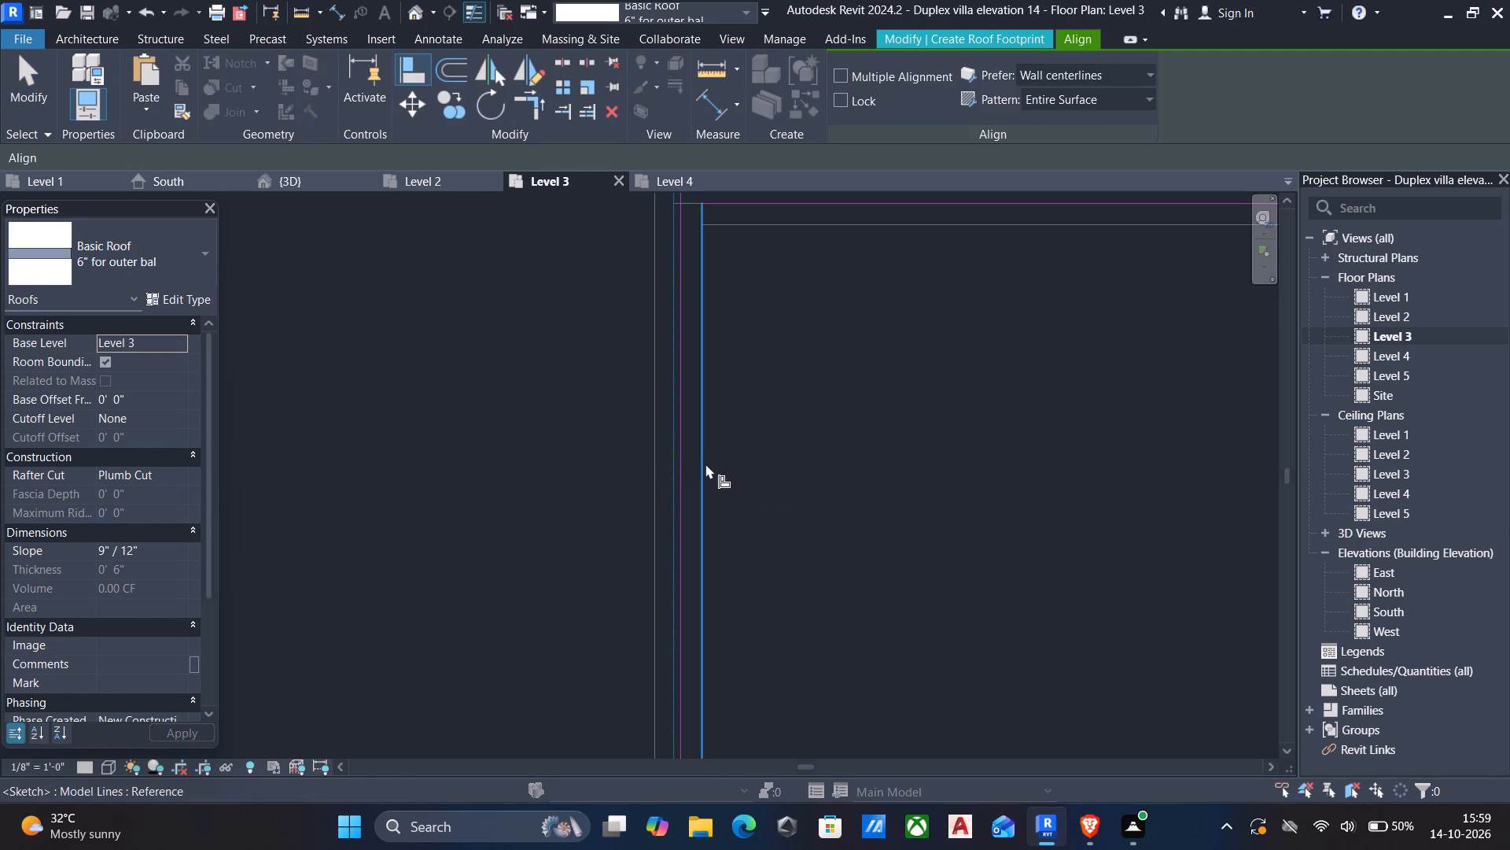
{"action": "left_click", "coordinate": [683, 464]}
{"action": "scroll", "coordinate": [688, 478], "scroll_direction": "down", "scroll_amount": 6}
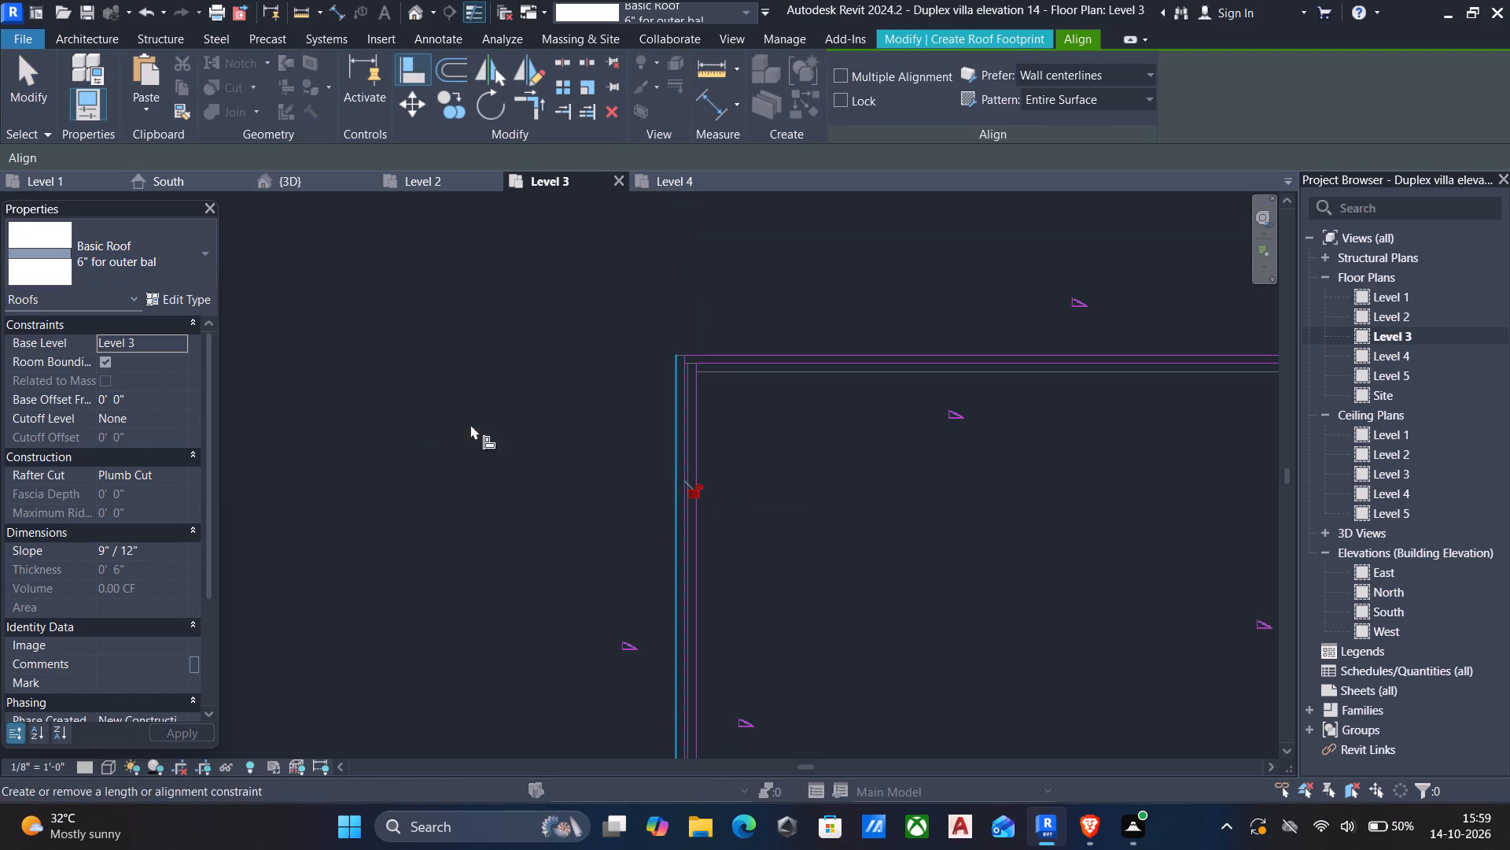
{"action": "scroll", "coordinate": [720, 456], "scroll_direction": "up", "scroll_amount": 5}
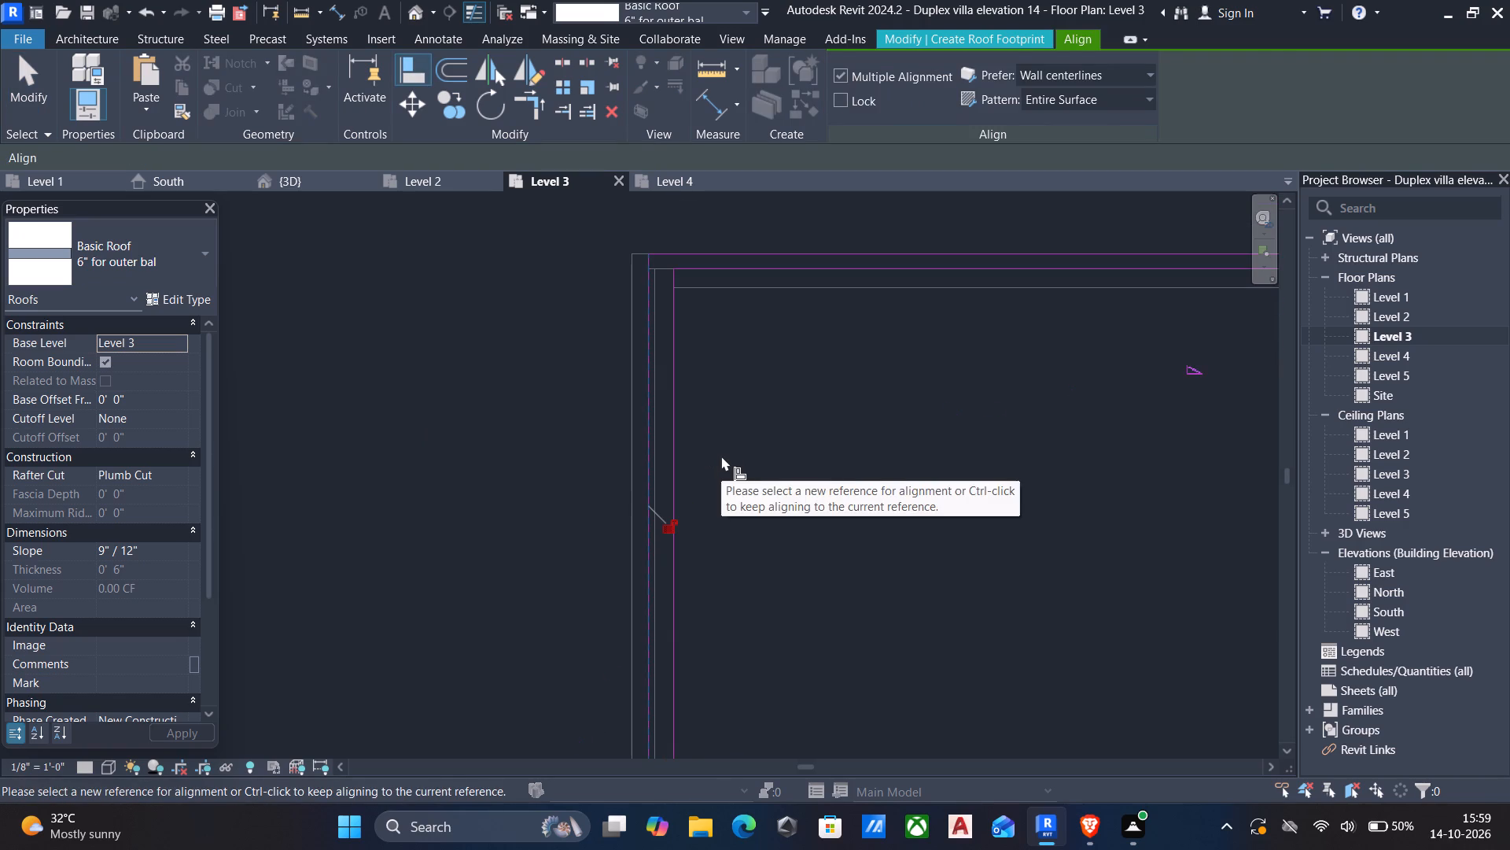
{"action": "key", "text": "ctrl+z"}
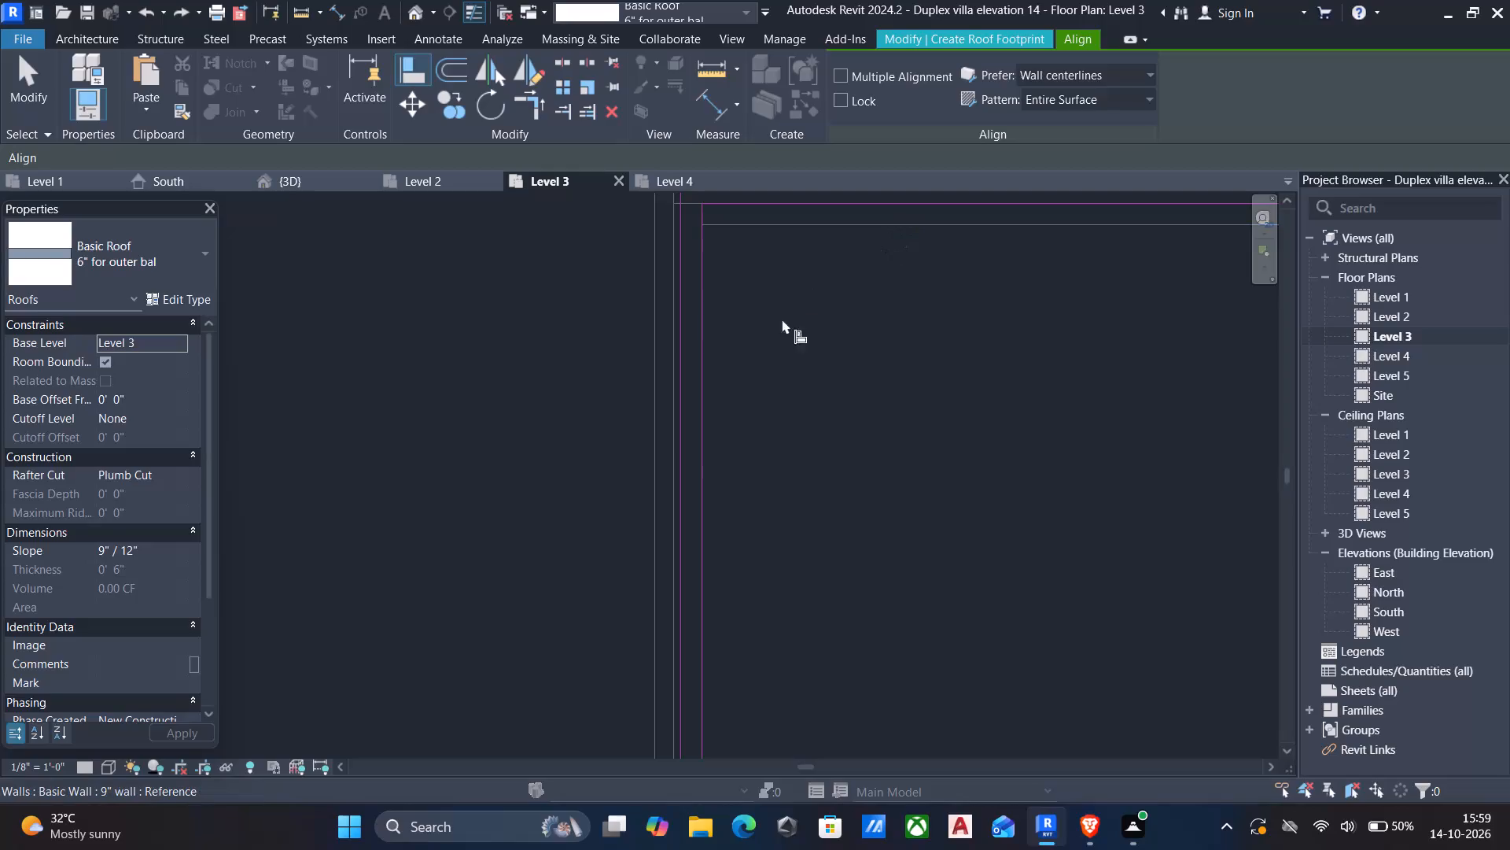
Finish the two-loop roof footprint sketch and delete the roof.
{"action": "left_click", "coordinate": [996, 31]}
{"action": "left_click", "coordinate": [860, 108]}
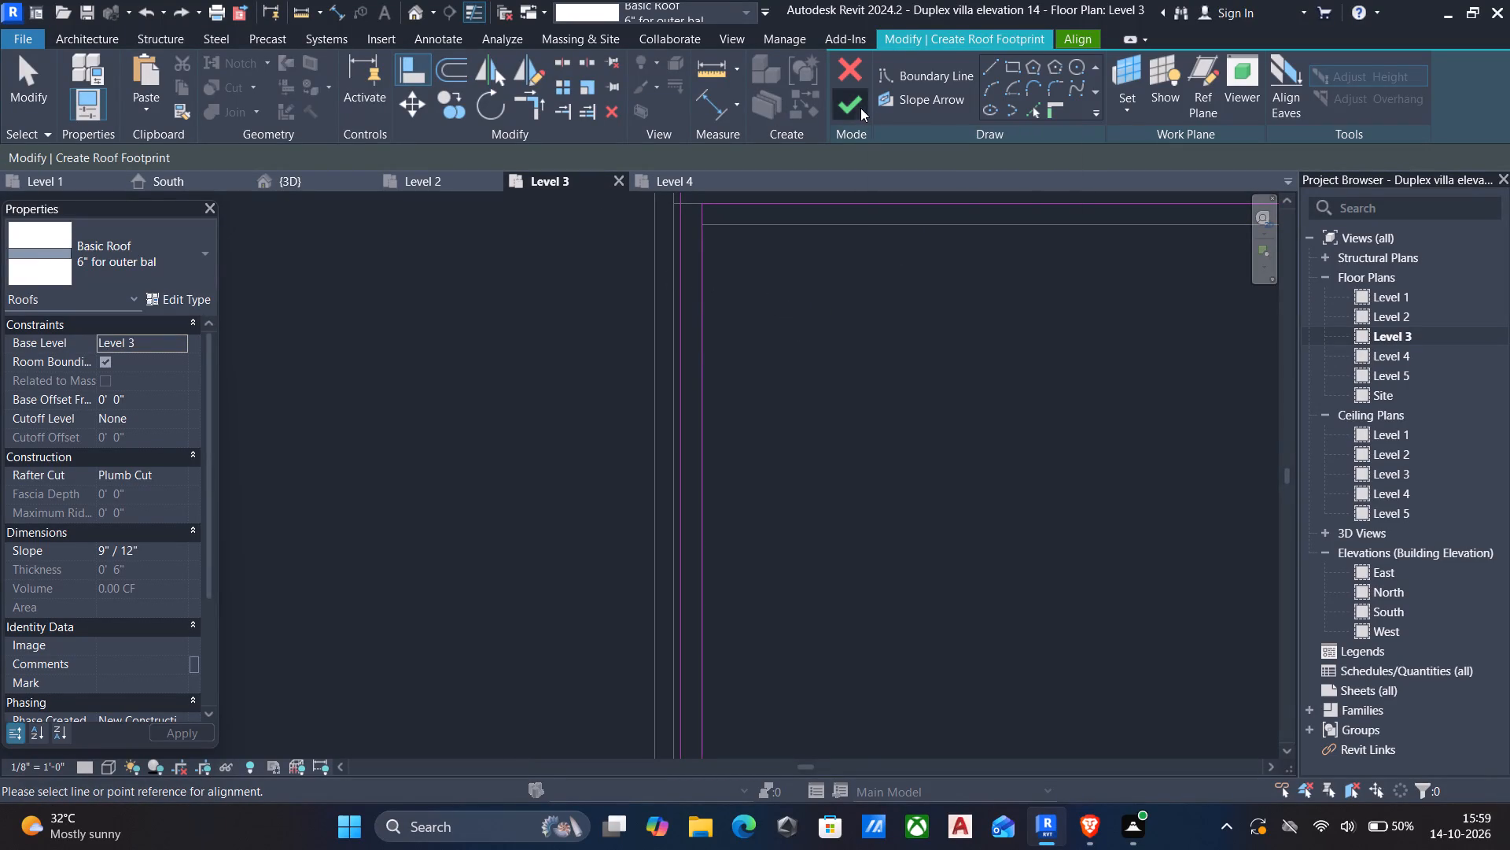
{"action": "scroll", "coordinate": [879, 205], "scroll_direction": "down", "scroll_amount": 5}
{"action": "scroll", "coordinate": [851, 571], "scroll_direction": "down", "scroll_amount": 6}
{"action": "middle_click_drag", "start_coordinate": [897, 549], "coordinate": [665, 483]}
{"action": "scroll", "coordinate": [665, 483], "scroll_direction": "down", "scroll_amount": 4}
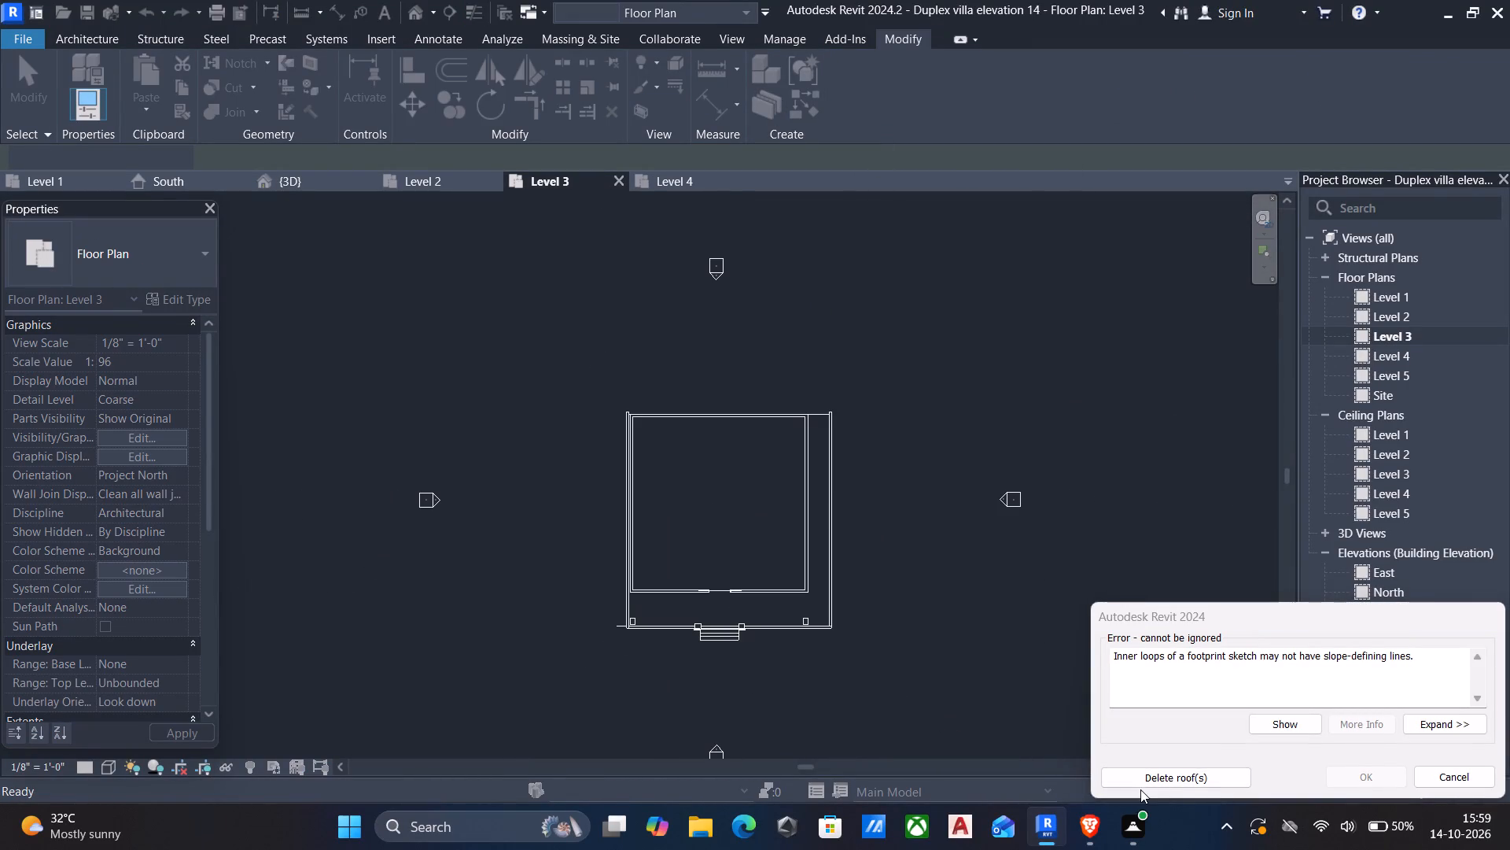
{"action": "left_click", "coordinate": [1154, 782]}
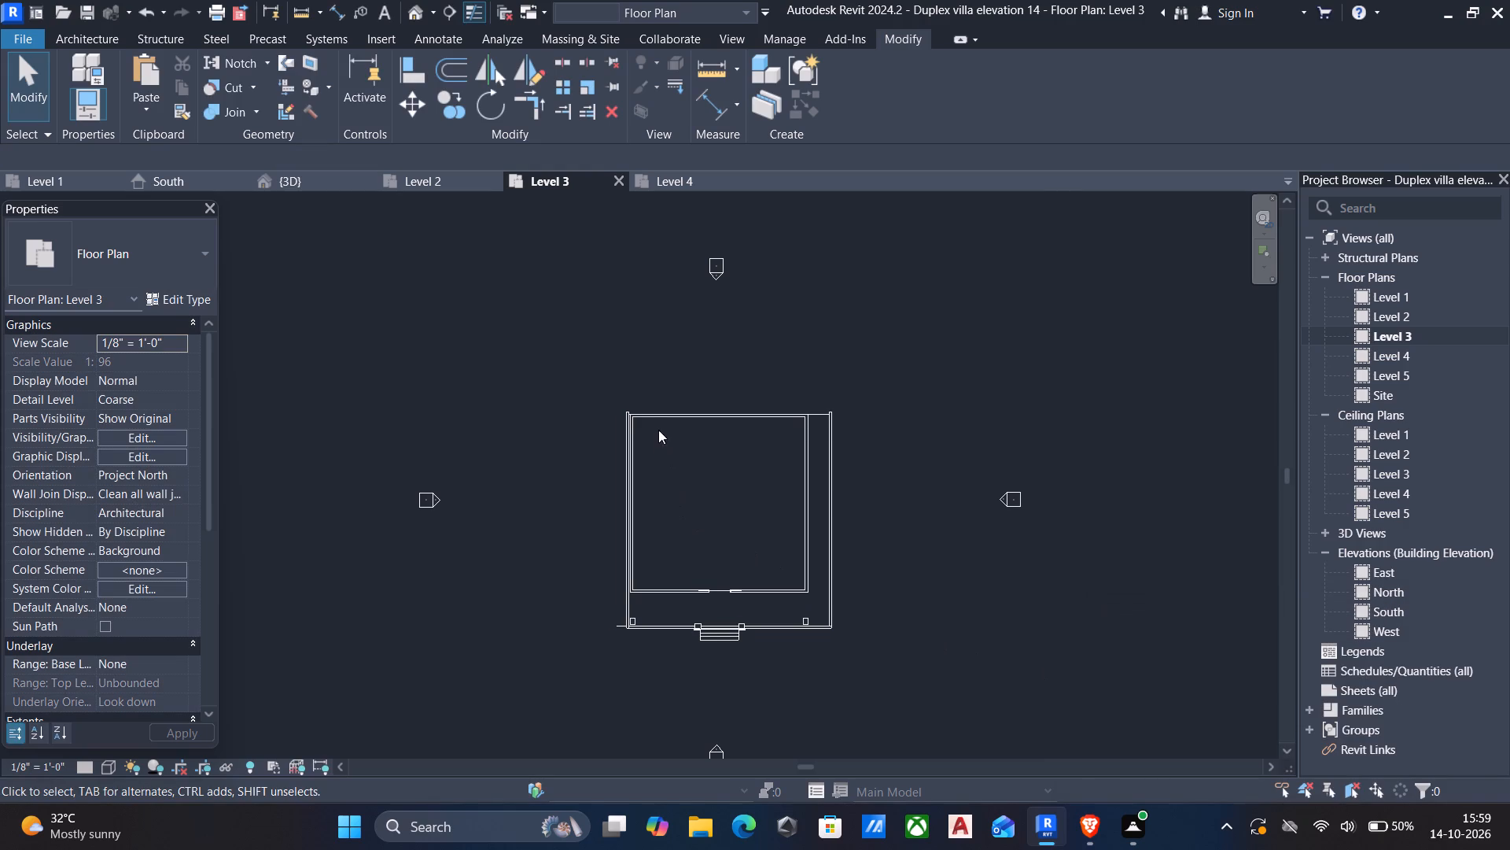
Examine the balcony projection and blank side wall at the villa's front left corner in the default 3D view.
{"action": "left_click", "coordinate": [411, 12]}
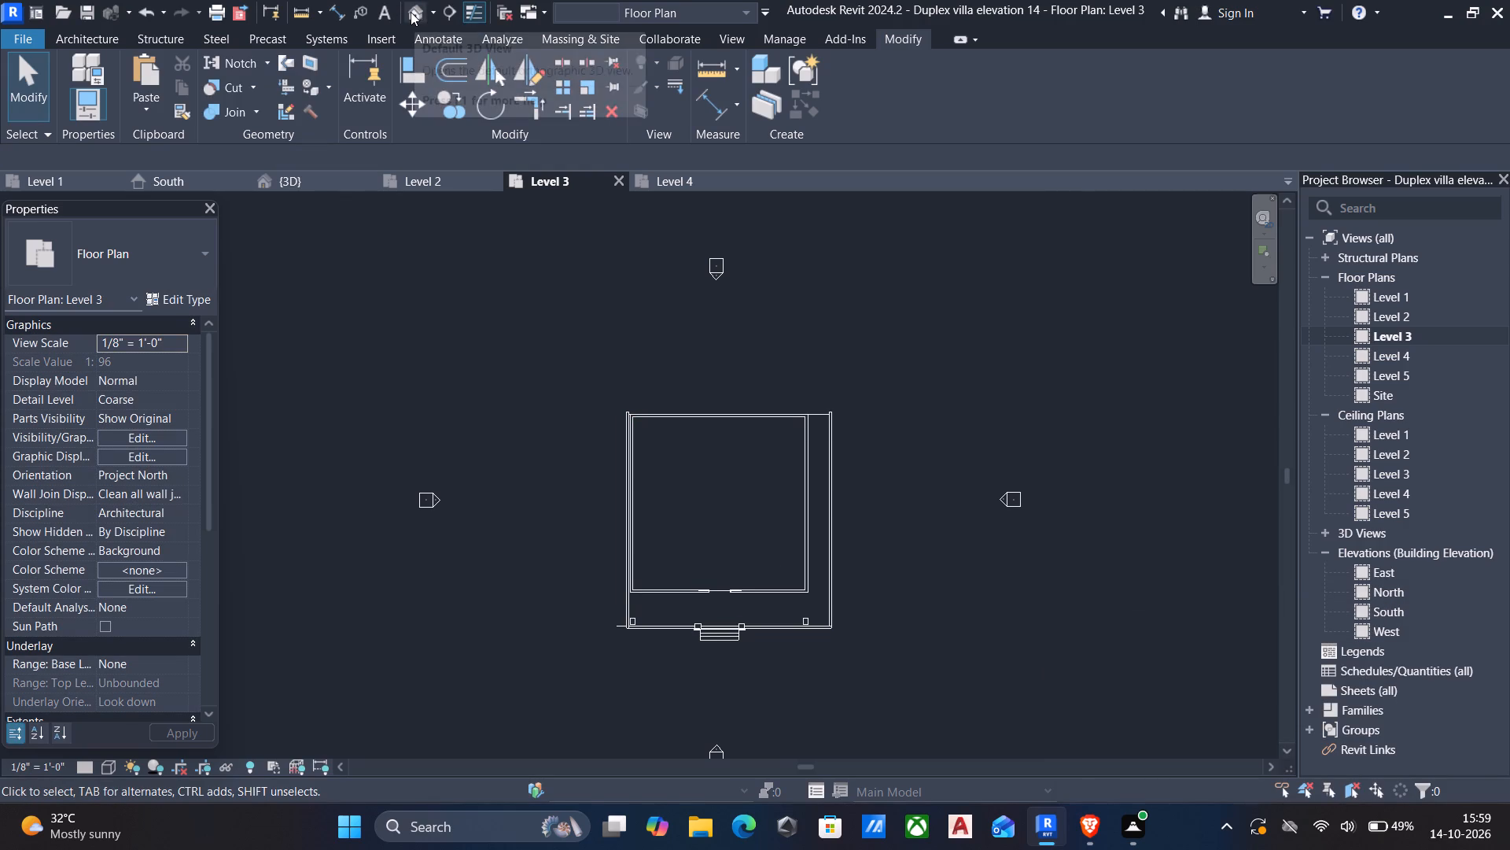
{"action": "middle_click_drag", "start_coordinate": [696, 339], "coordinate": [698, 386]}
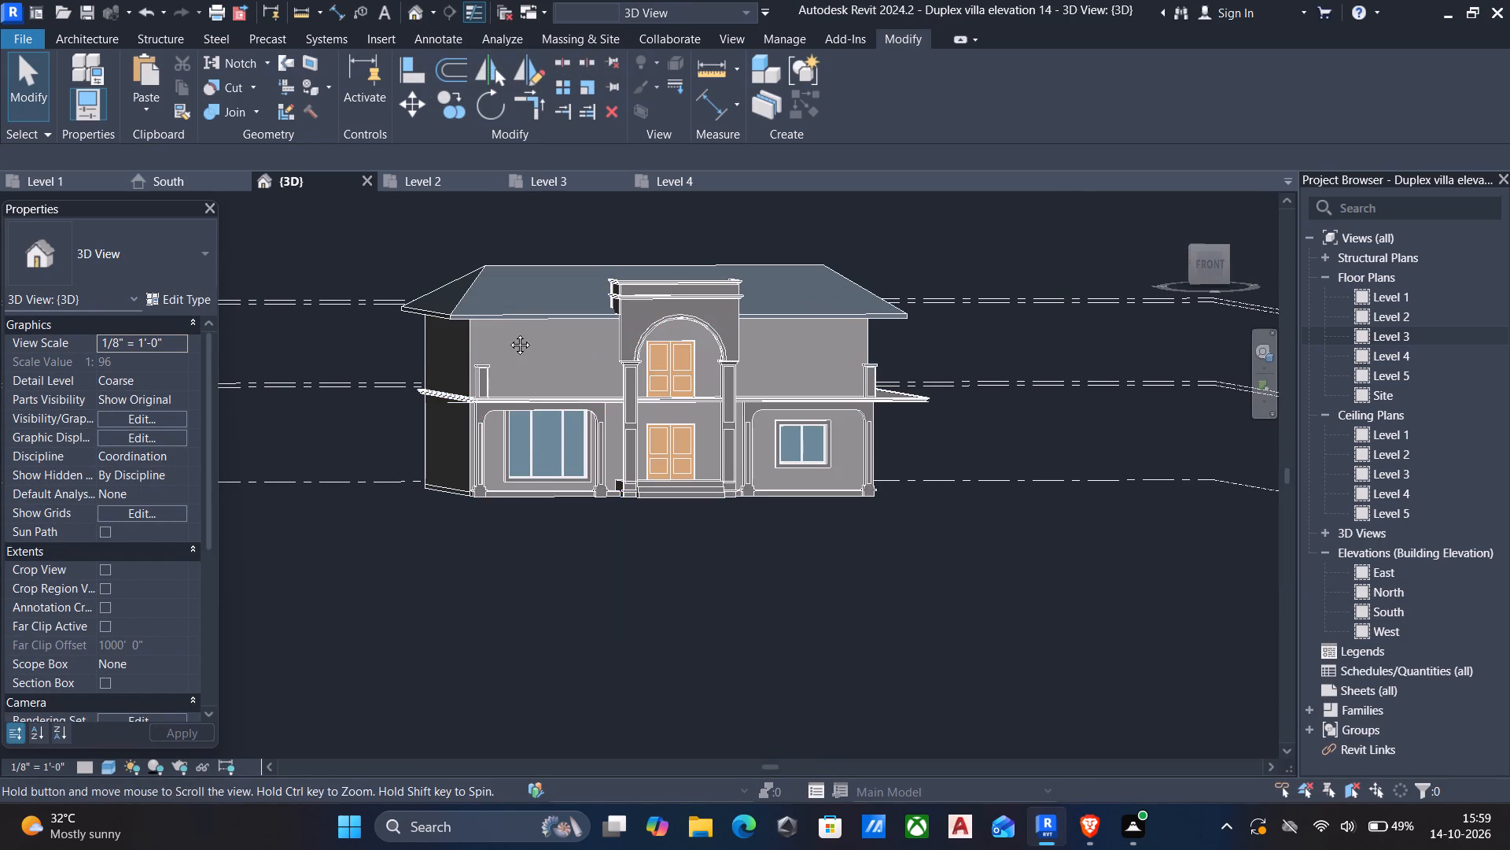
{"action": "middle_click_drag", "start_coordinate": [513, 311], "coordinate": [633, 224], "text": "shift"}
{"action": "scroll", "coordinate": [492, 253], "scroll_direction": "up", "scroll_amount": 10}
{"action": "middle_click_drag", "start_coordinate": [578, 297], "coordinate": [576, 338]}
{"action": "scroll", "coordinate": [575, 293], "scroll_direction": "up", "scroll_amount": 1}
{"action": "scroll", "coordinate": [574, 341], "scroll_direction": "down", "scroll_amount": 6}
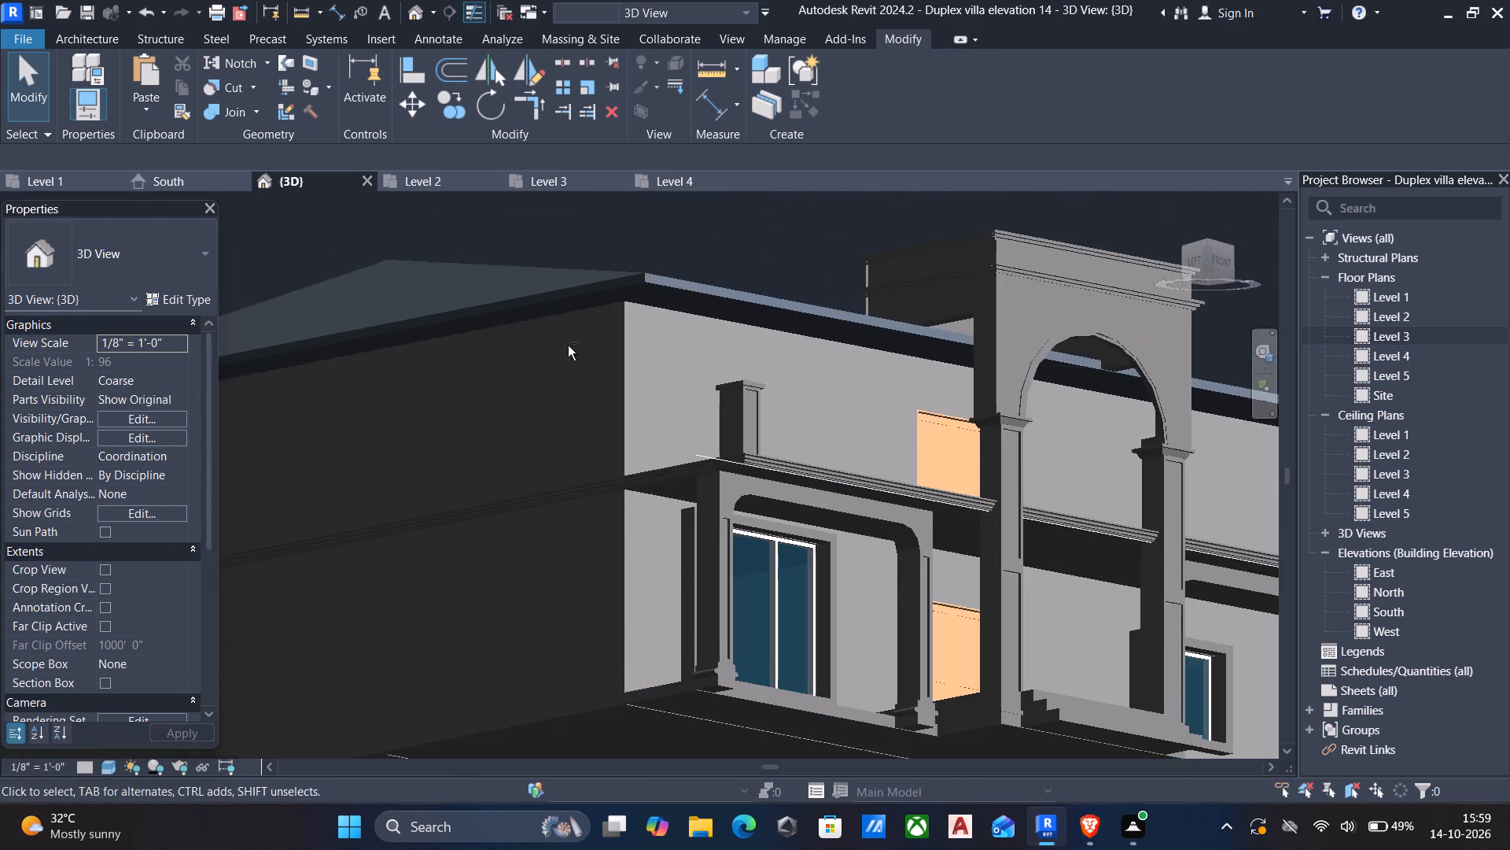
Examine the hip roof overhang, side walls, balcony cornice and front arched portico around the villa in the 3D view.
{"action": "middle_click_drag", "start_coordinate": [568, 346], "coordinate": [816, 308], "text": "shift"}
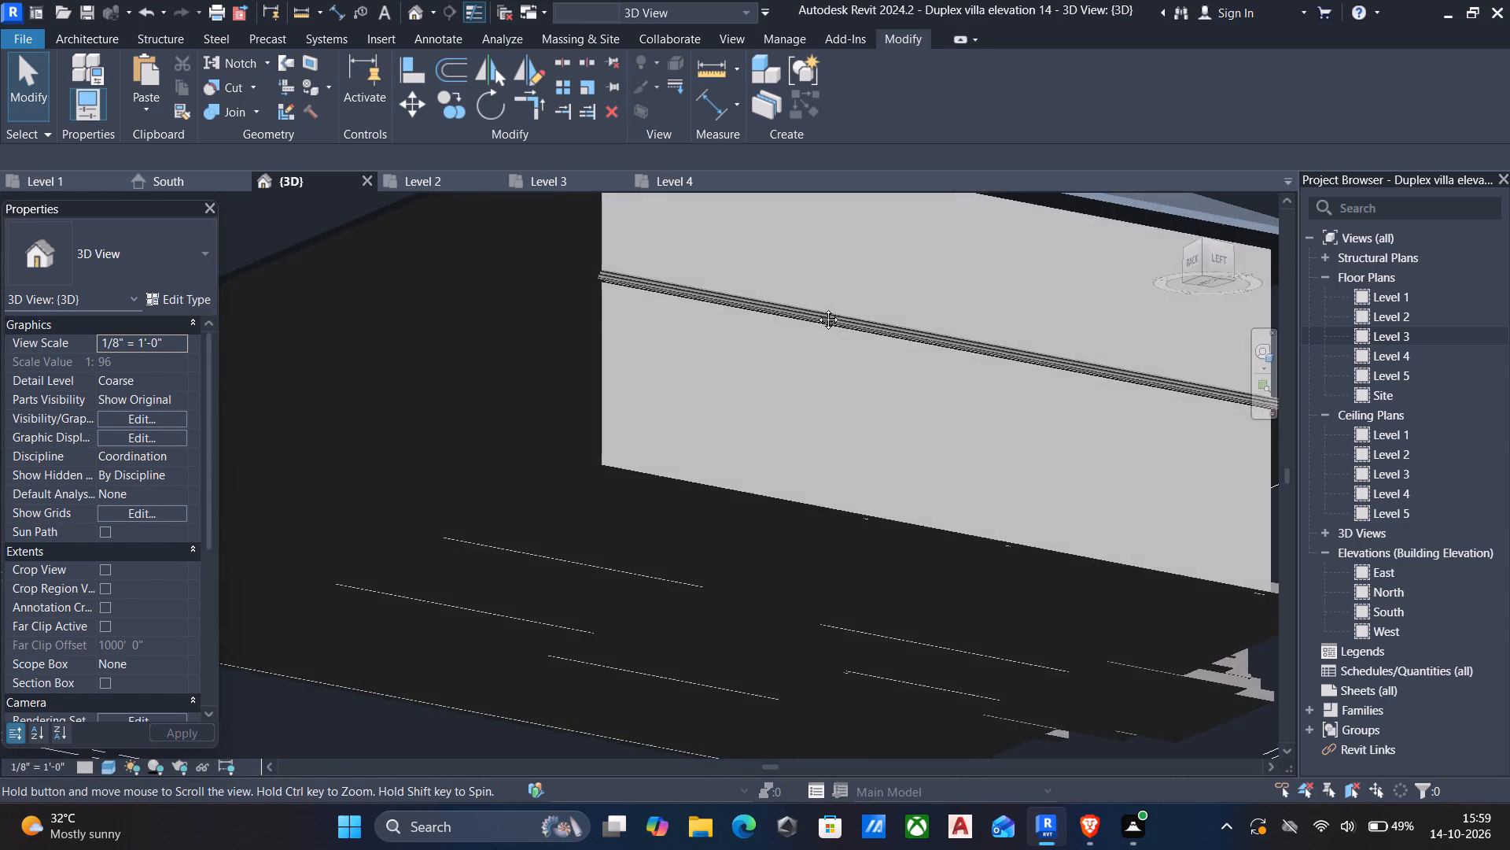
{"action": "middle_click_drag", "start_coordinate": [816, 308], "coordinate": [700, 544], "text": "shift"}
{"action": "middle_click_drag", "start_coordinate": [1015, 418], "coordinate": [970, 295], "text": "shift"}
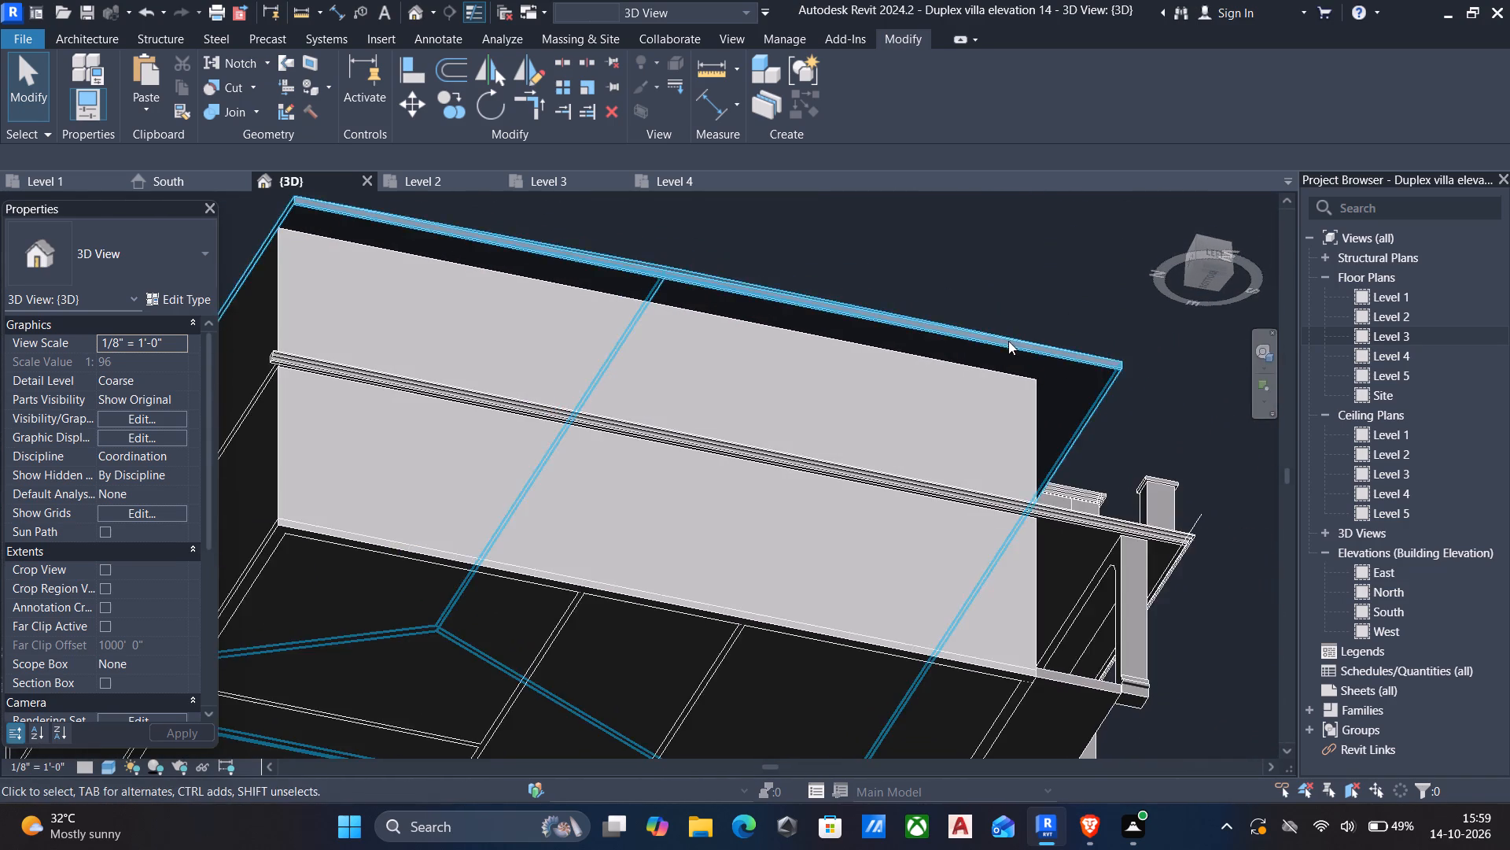
{"action": "scroll", "coordinate": [1117, 400], "scroll_direction": "up", "scroll_amount": 5}
{"action": "middle_click_drag", "start_coordinate": [971, 484], "coordinate": [805, 567], "text": "shift"}
{"action": "middle_click_drag", "start_coordinate": [747, 552], "coordinate": [1010, 388]}
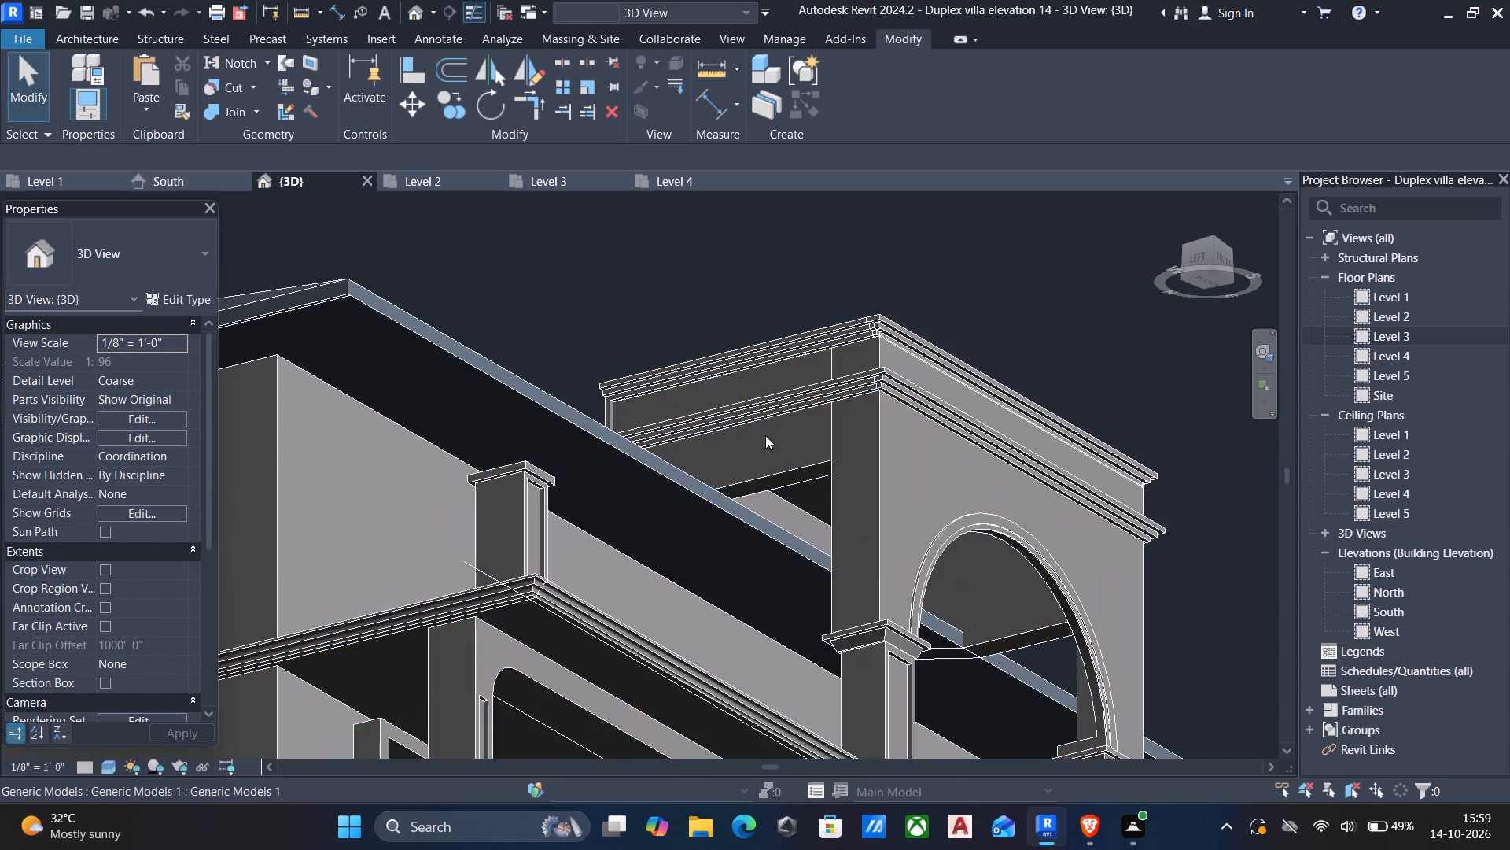
{"action": "scroll", "coordinate": [715, 494], "scroll_direction": "up", "scroll_amount": 4}
{"action": "scroll", "coordinate": [715, 514], "scroll_direction": "down", "scroll_amount": 8}
{"action": "middle_click_drag", "start_coordinate": [718, 496], "coordinate": [697, 513]}
{"action": "scroll", "coordinate": [676, 533], "scroll_direction": "down", "scroll_amount": 5}
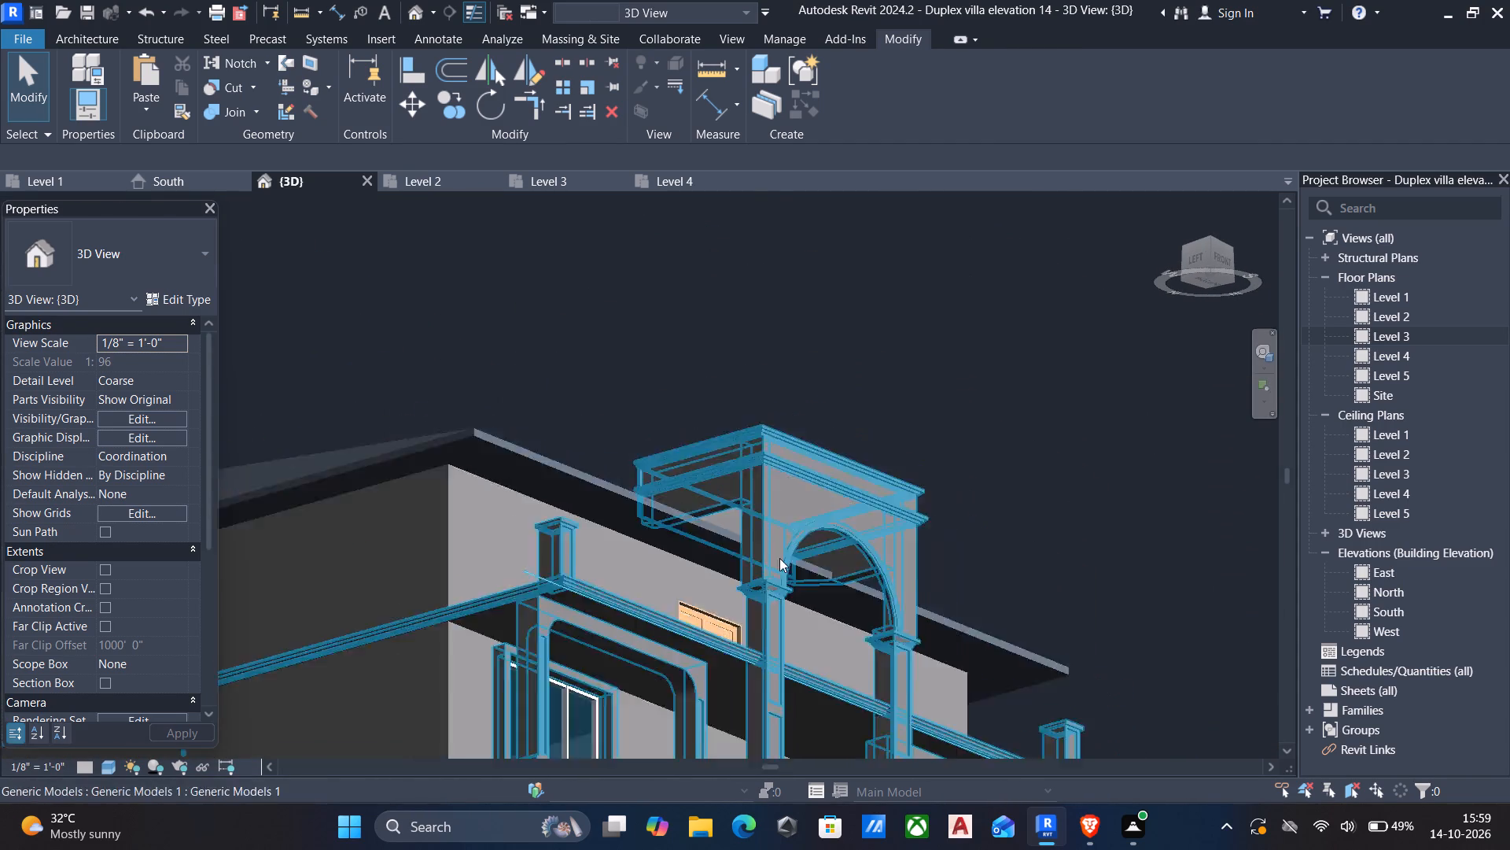
{"action": "scroll", "coordinate": [779, 558], "scroll_direction": "down", "scroll_amount": 1}
{"action": "middle_click_drag", "start_coordinate": [787, 552], "coordinate": [416, 562]}
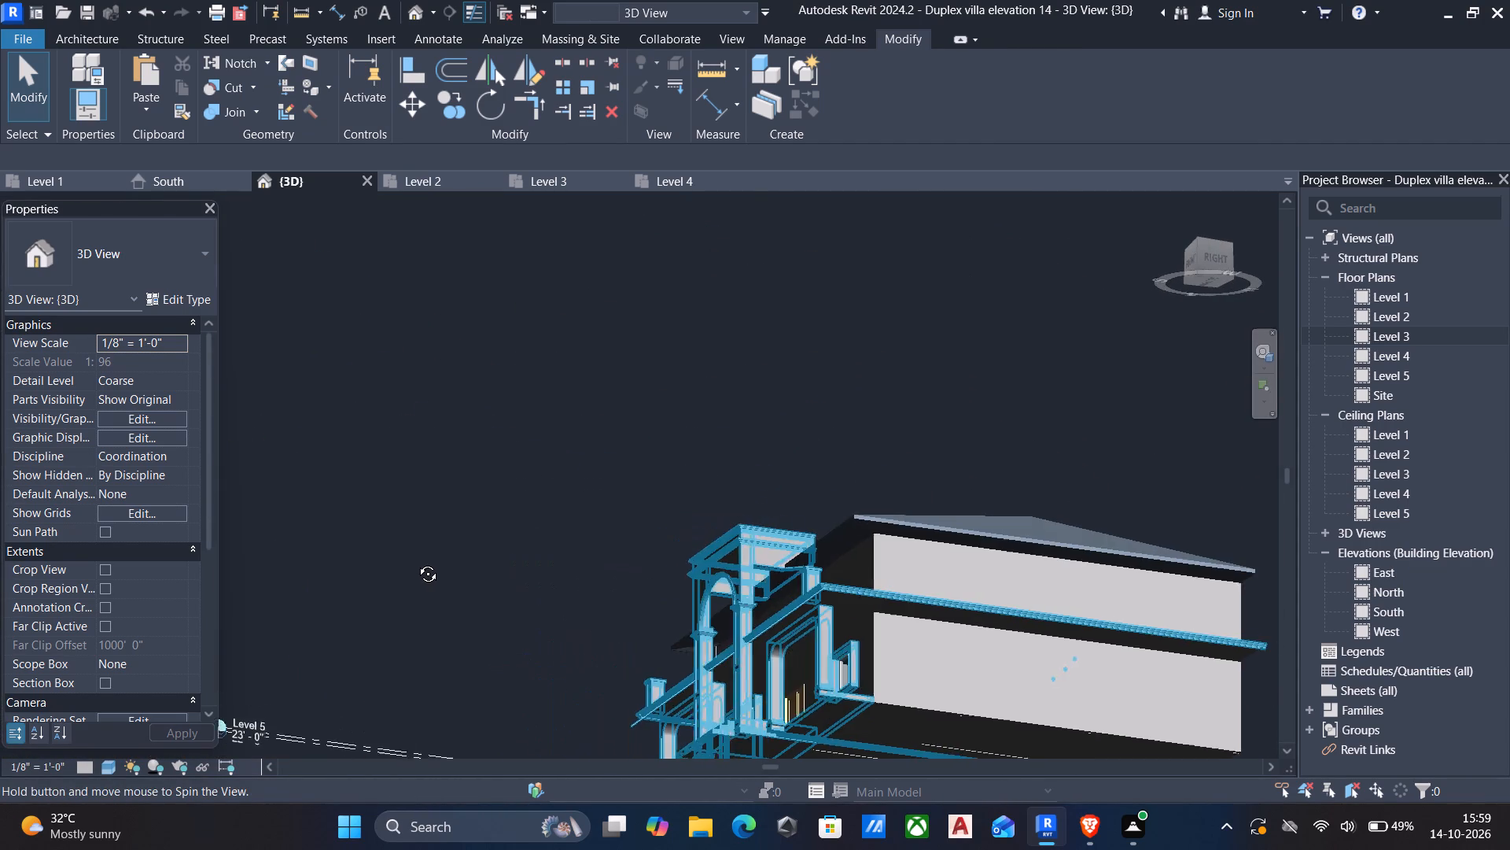
{"action": "middle_click_drag", "start_coordinate": [416, 562], "coordinate": [415, 562]}
{"action": "scroll", "coordinate": [995, 490], "scroll_direction": "up", "scroll_amount": 5}
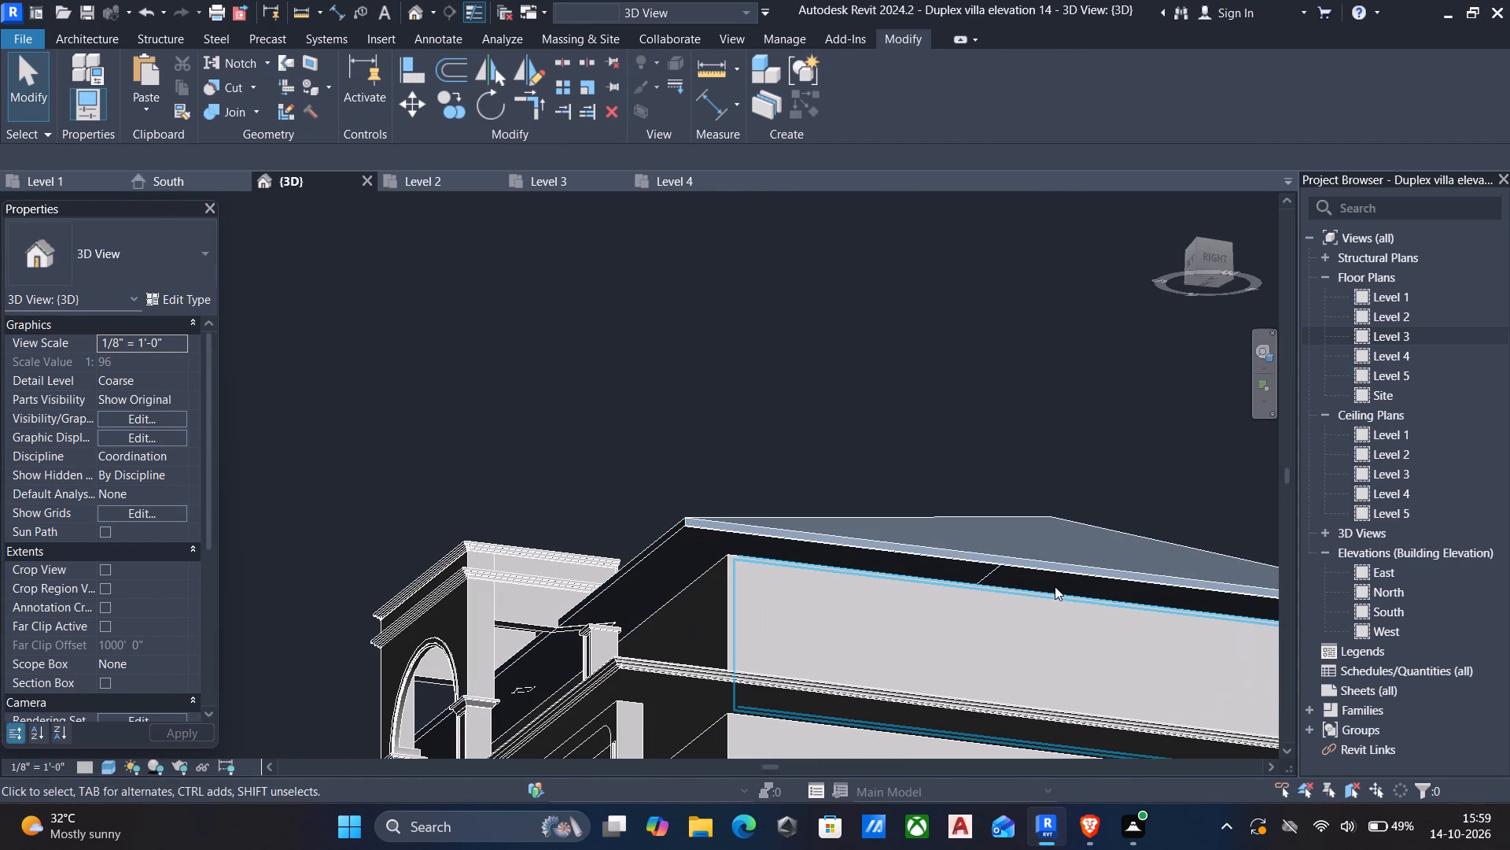
Compare the house outline and roof footprint in the Level 3 and Level 4 floor plans, returning to Level 3.
{"action": "double_click", "coordinate": [1399, 335]}
{"action": "scroll", "coordinate": [965, 421], "scroll_direction": "down", "scroll_amount": 2}
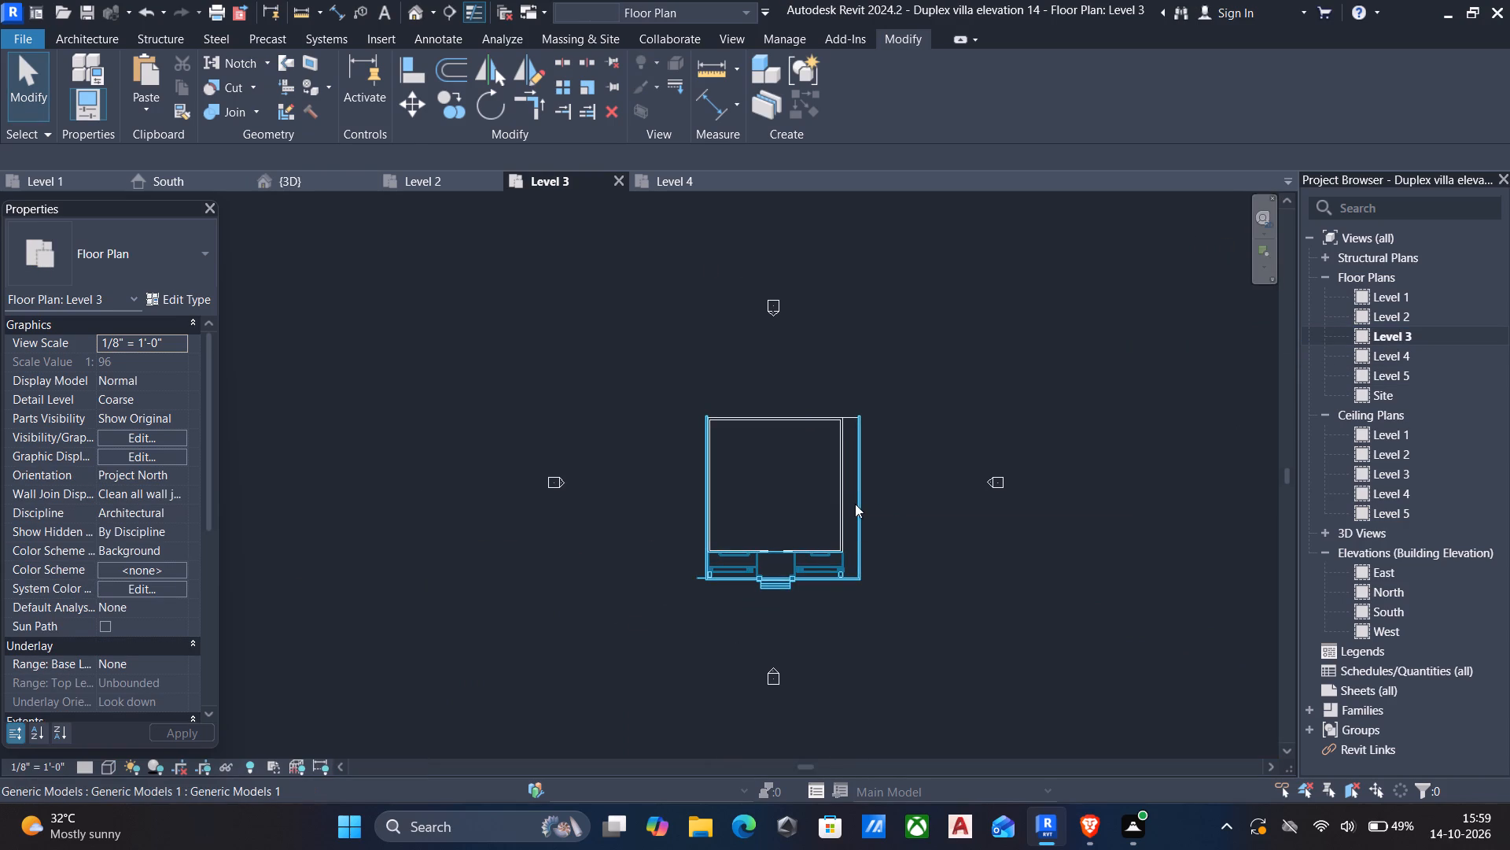
{"action": "scroll", "coordinate": [857, 504], "scroll_direction": "up", "scroll_amount": 1}
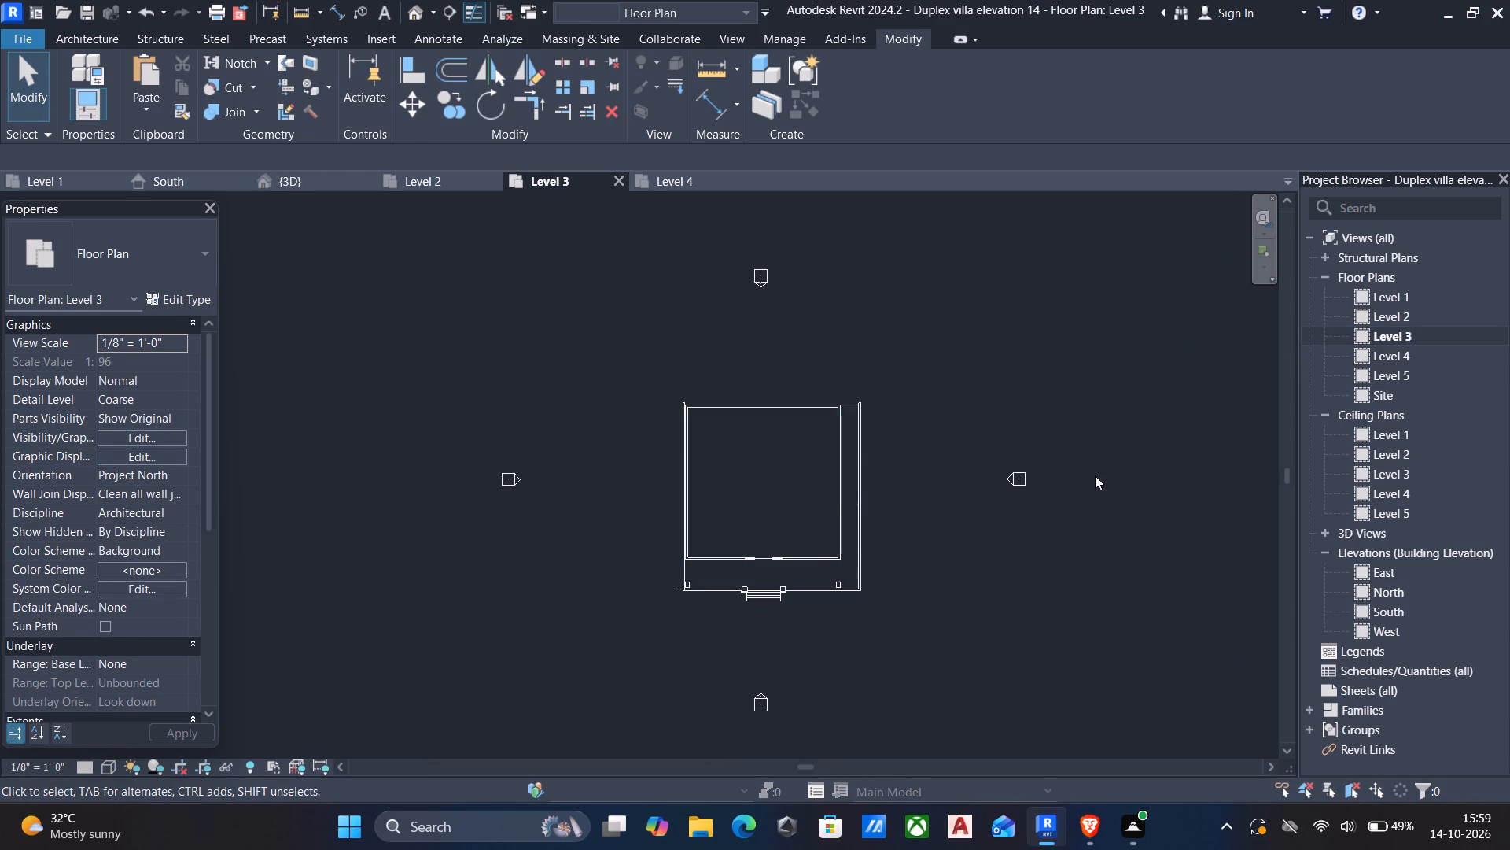
{"action": "double_click", "coordinate": [1383, 349]}
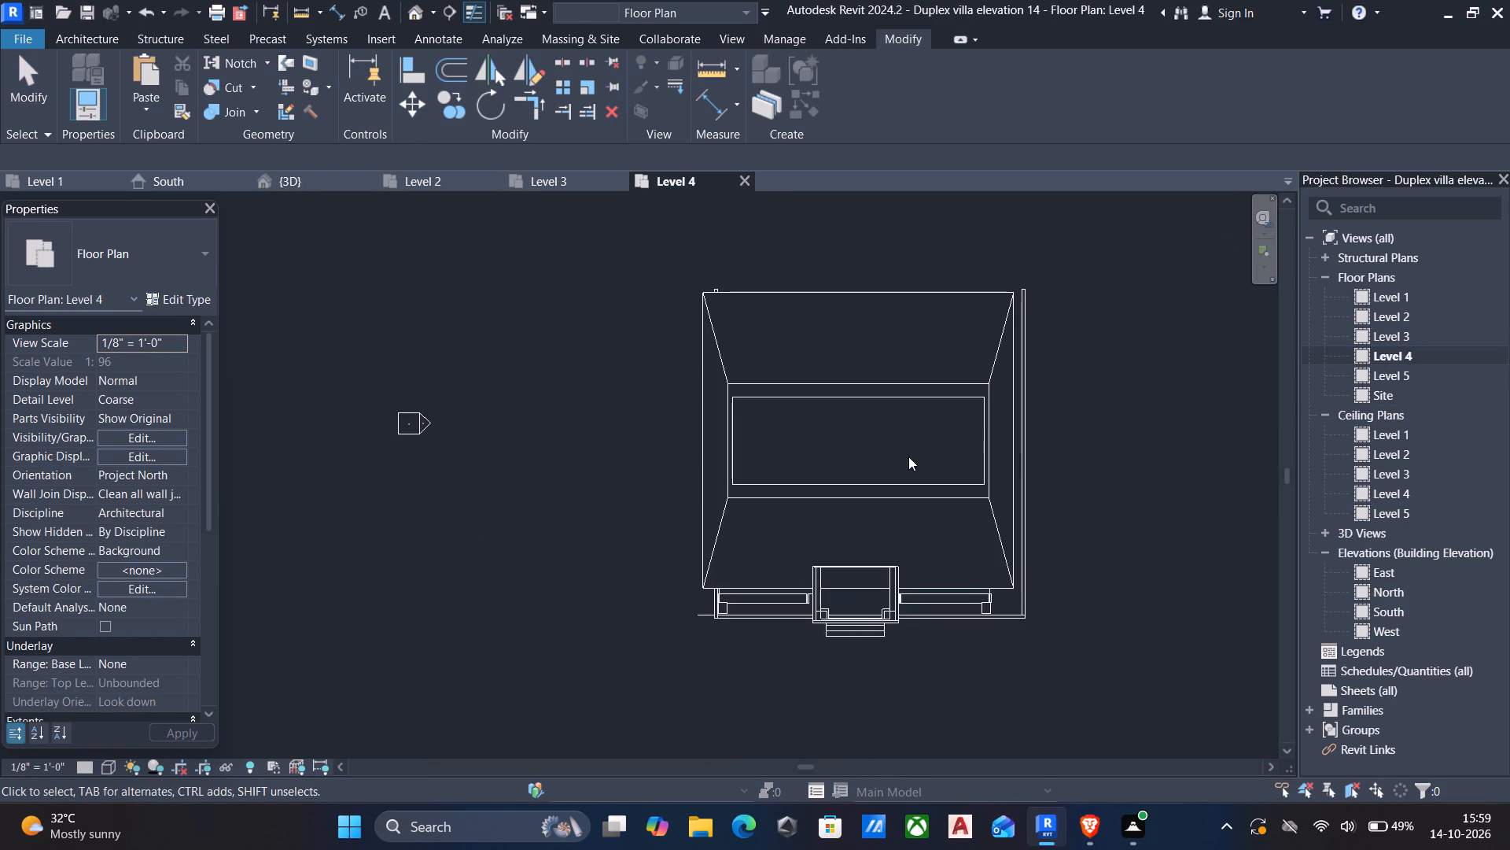
{"action": "double_click", "coordinate": [1422, 332]}
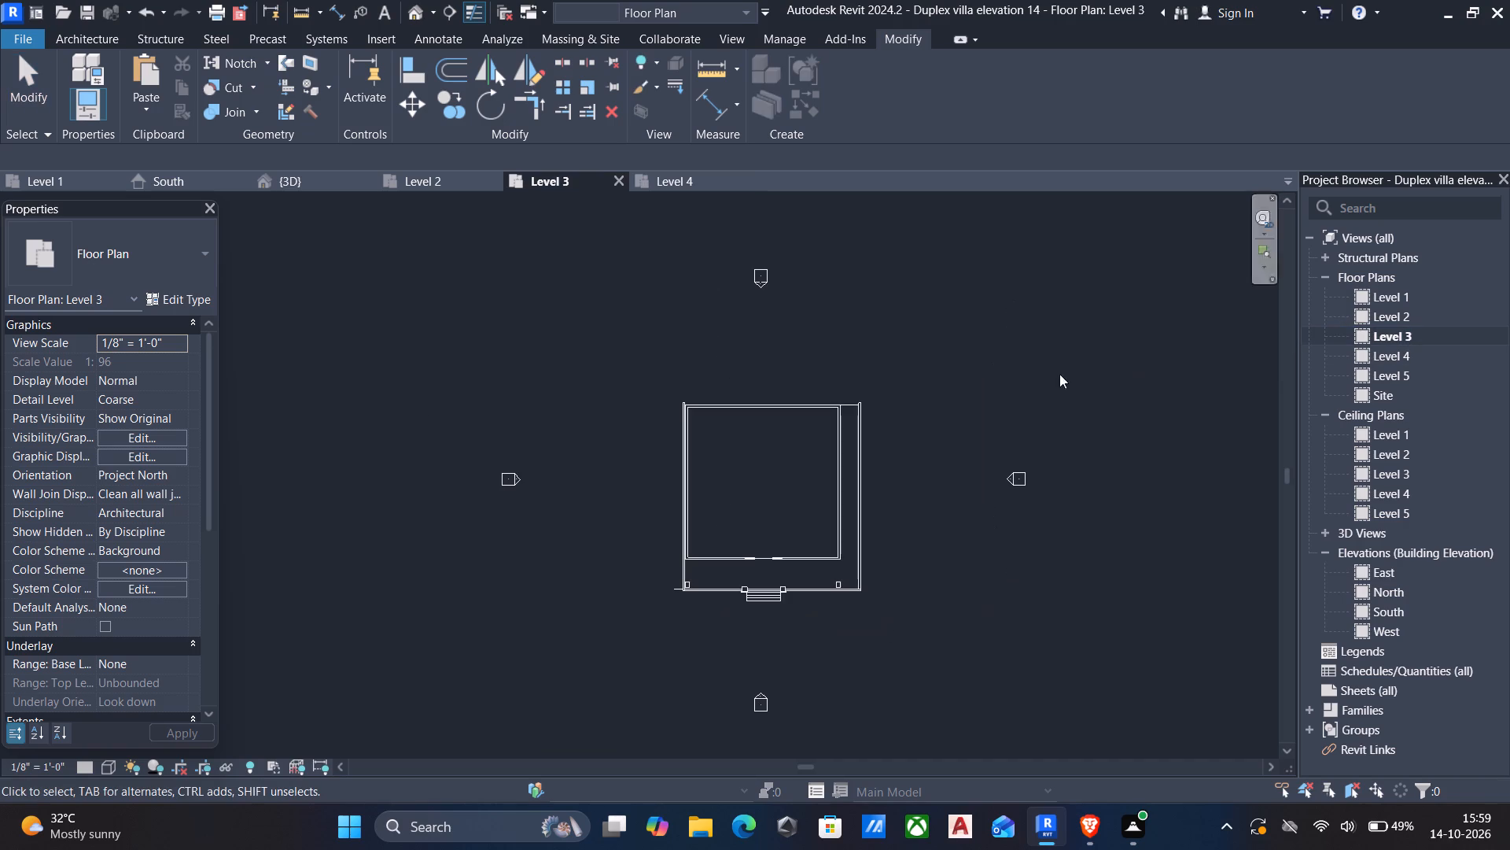
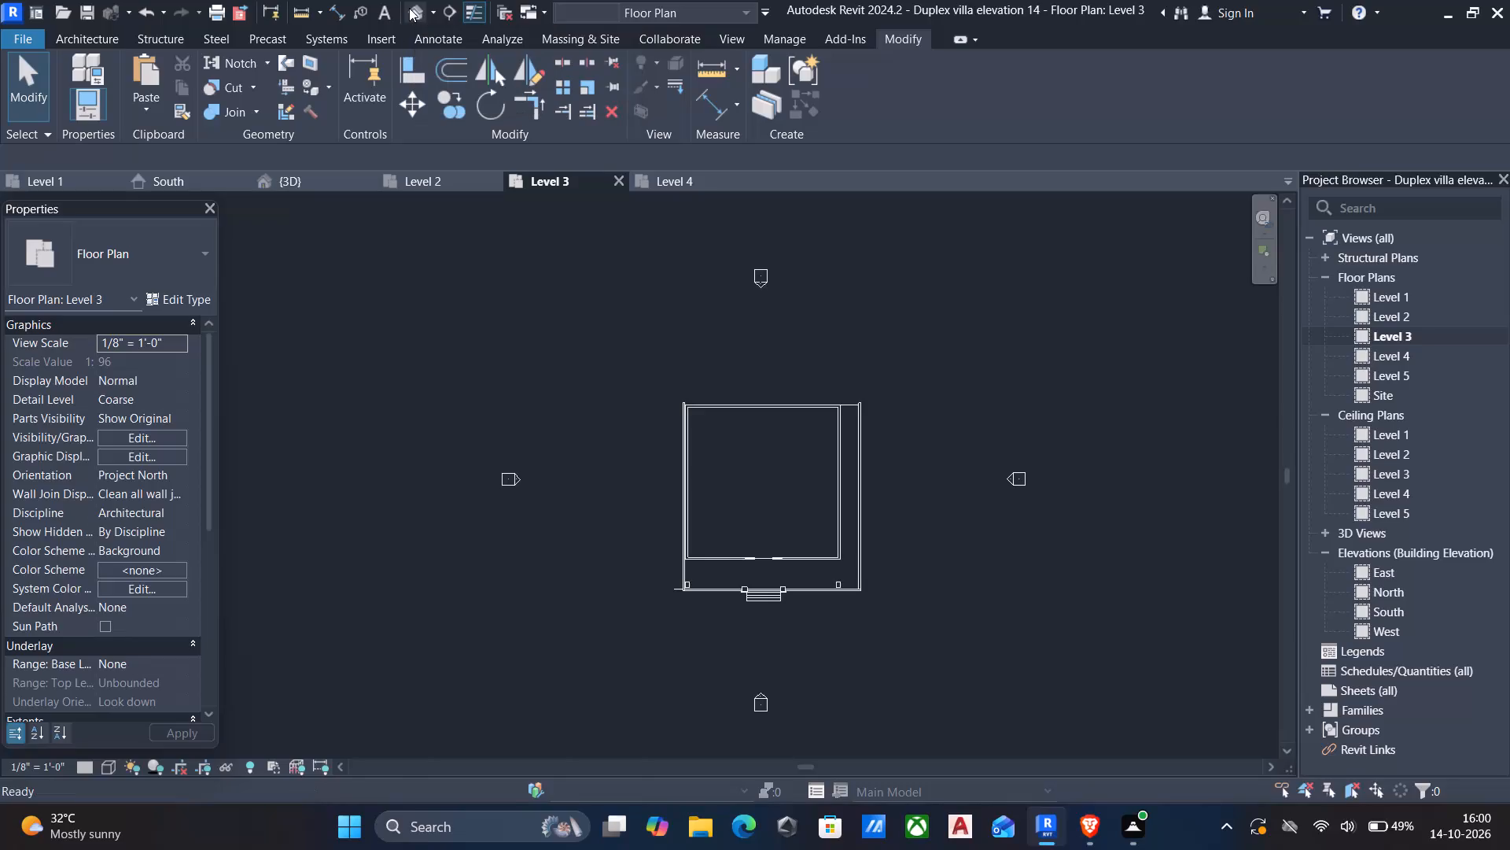
Examine the villa from several sides in 3D, and its upper front wall and levels in the South elevation.
{"action": "scroll", "coordinate": [711, 375], "scroll_direction": "down", "scroll_amount": 6}
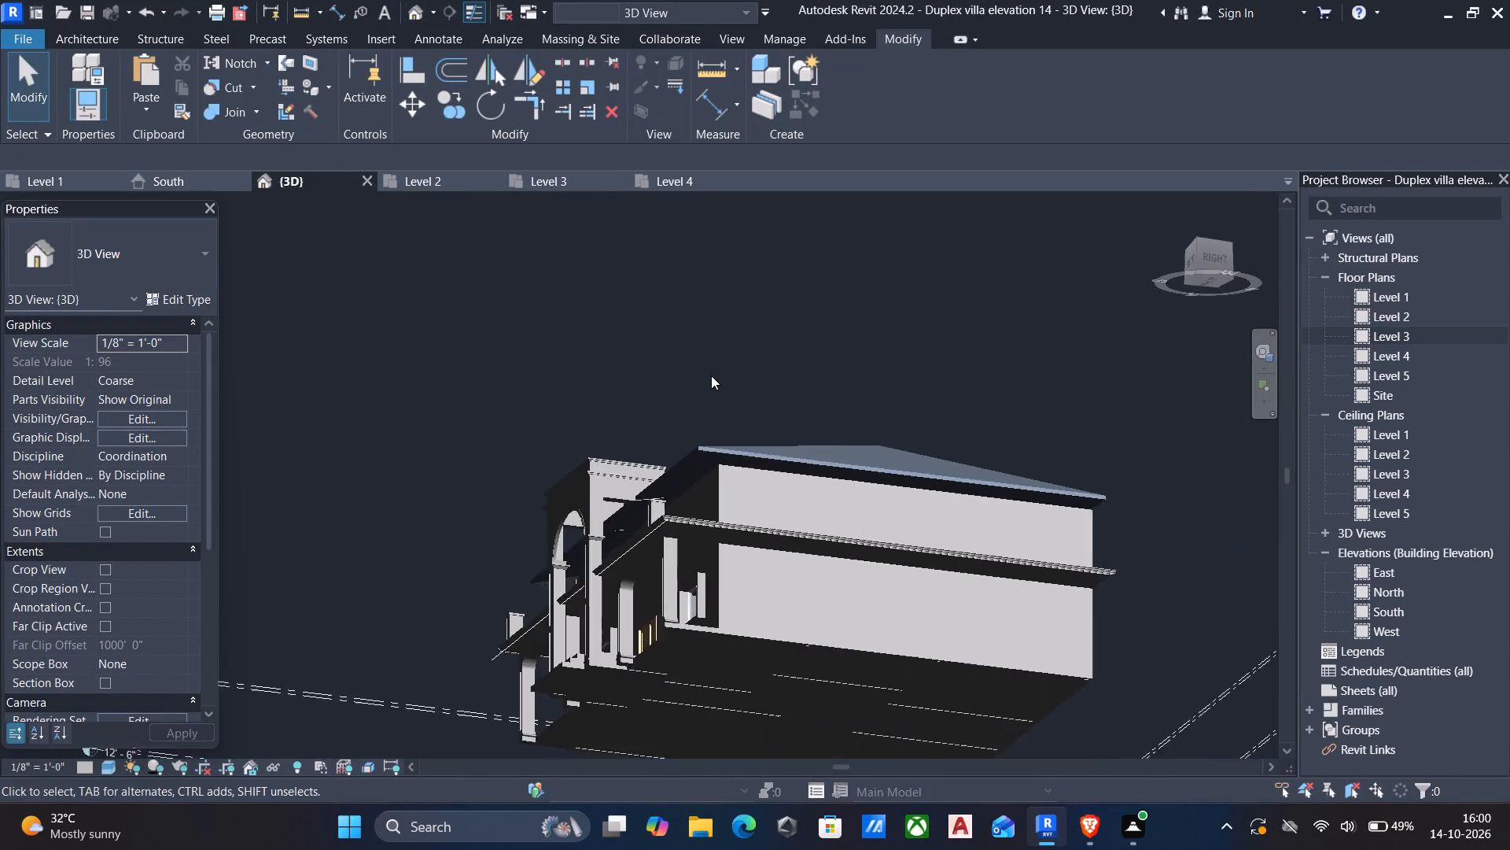
{"action": "middle_click_drag", "start_coordinate": [712, 376], "coordinate": [807, 401], "text": "shift"}
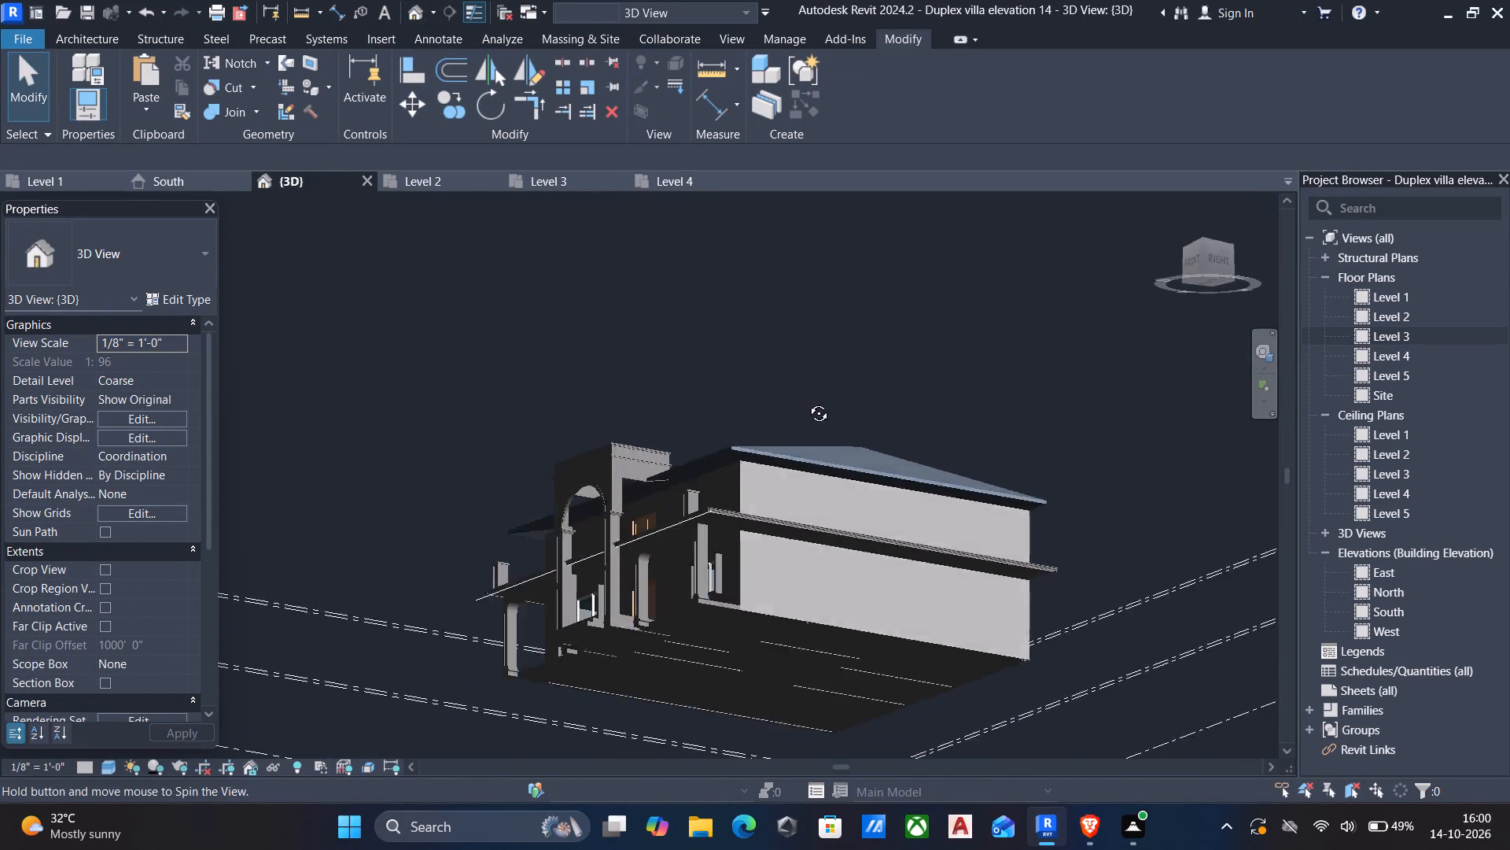
{"action": "middle_click_drag", "start_coordinate": [807, 401], "coordinate": [980, 467], "text": "shift"}
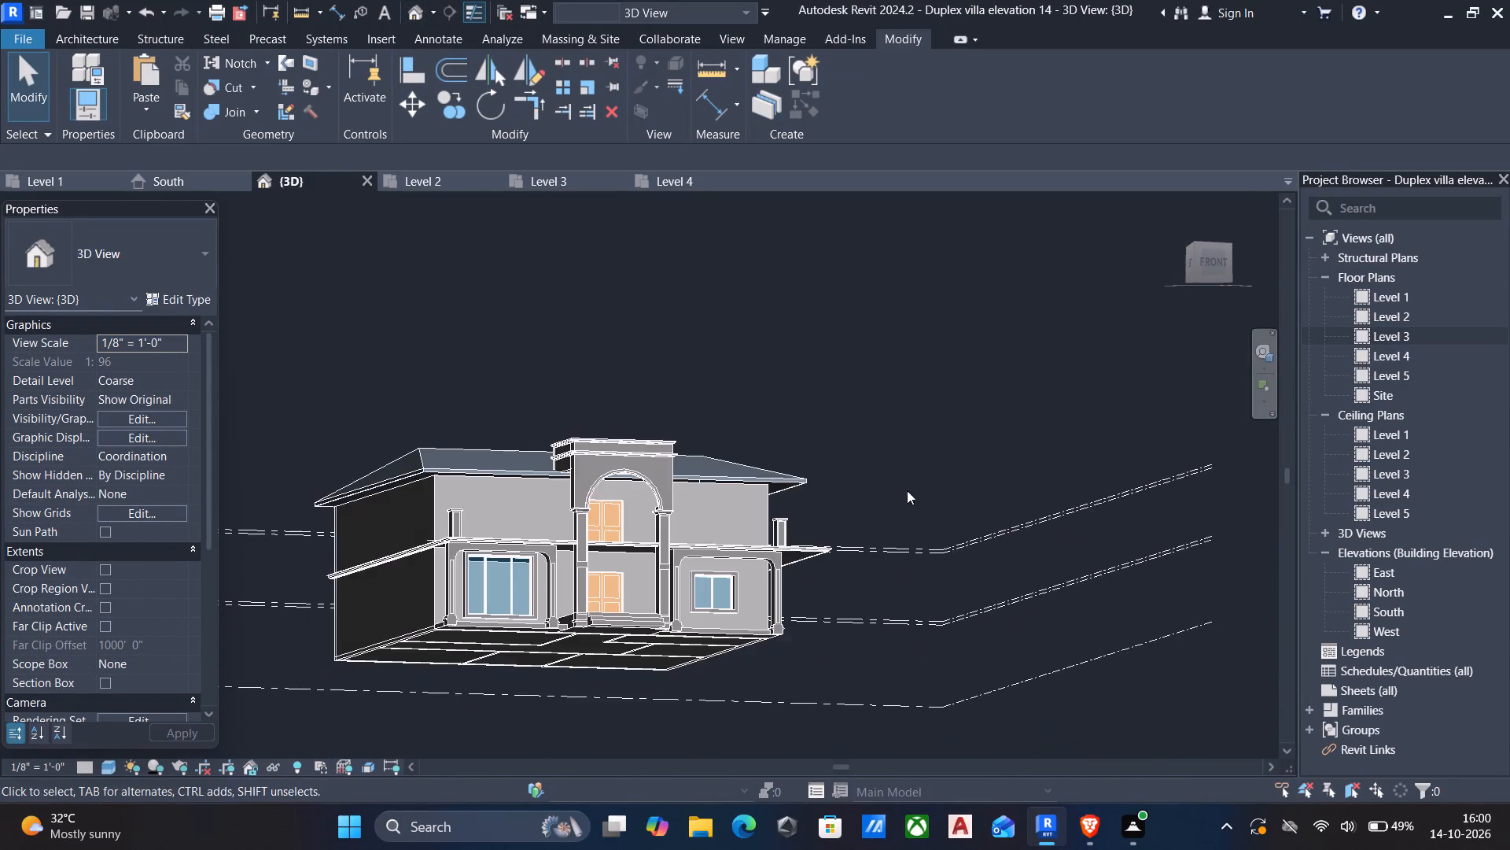
{"action": "middle_click_drag", "start_coordinate": [898, 493], "coordinate": [984, 419]}
{"action": "middle_click_drag", "start_coordinate": [975, 538], "coordinate": [1073, 521], "text": "shift"}
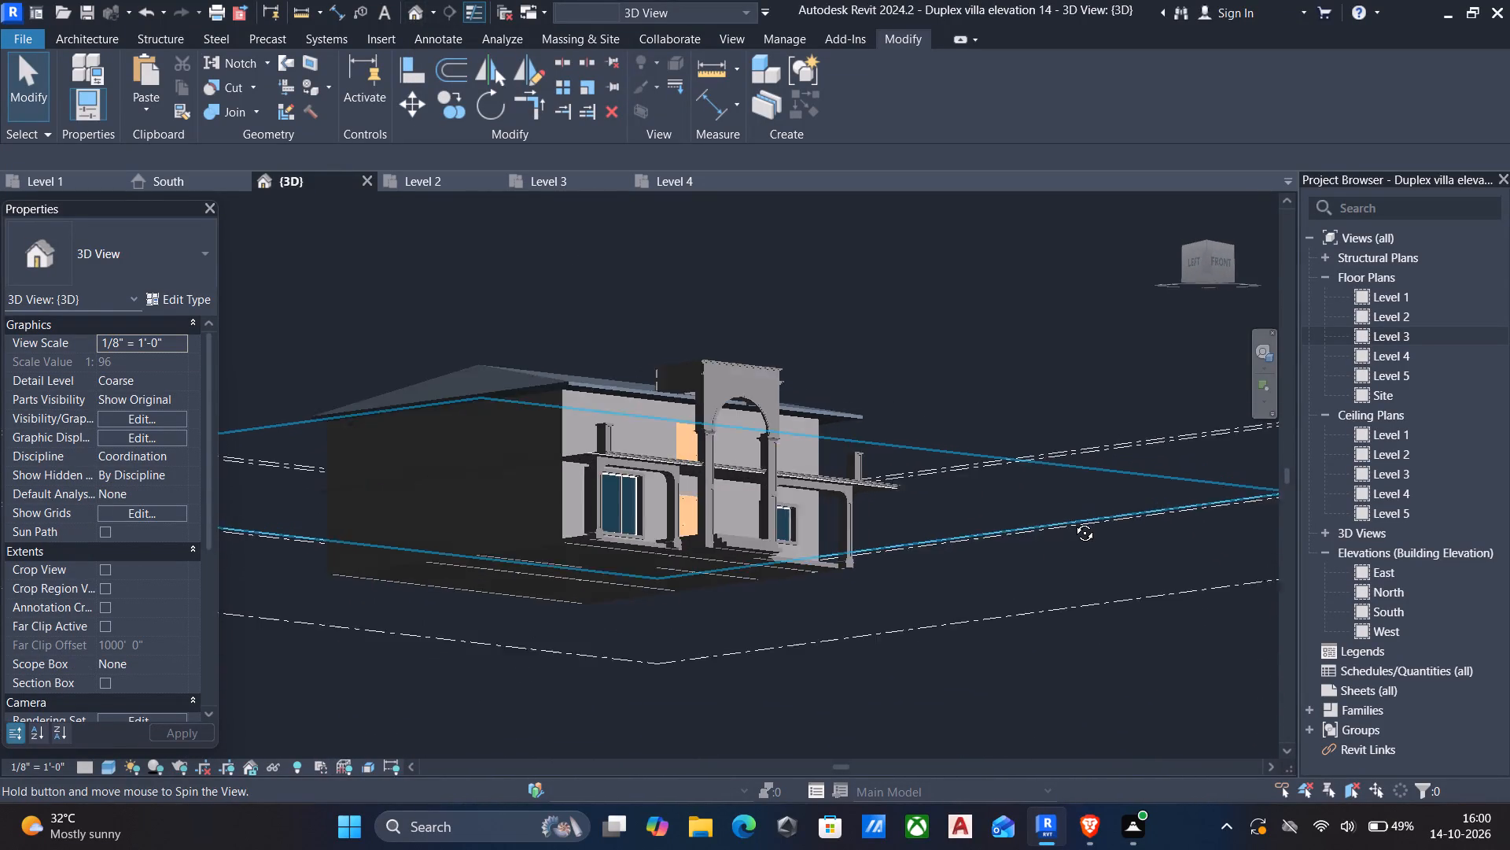
{"action": "middle_click_drag", "start_coordinate": [1073, 521], "coordinate": [1212, 444], "text": "shift"}
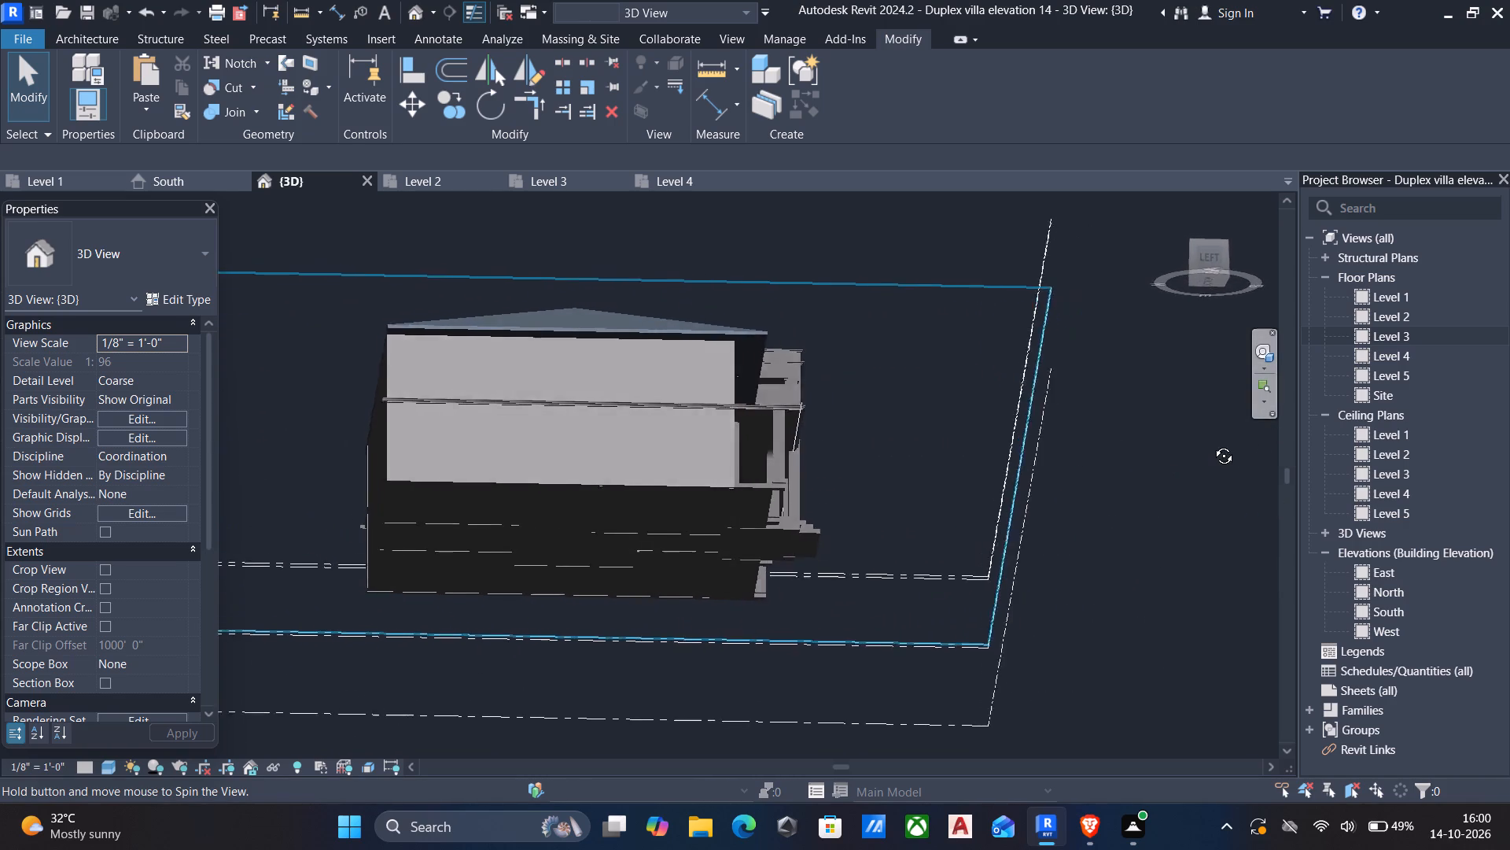
{"action": "middle_click_drag", "start_coordinate": [1212, 444], "coordinate": [686, 522], "text": "shift"}
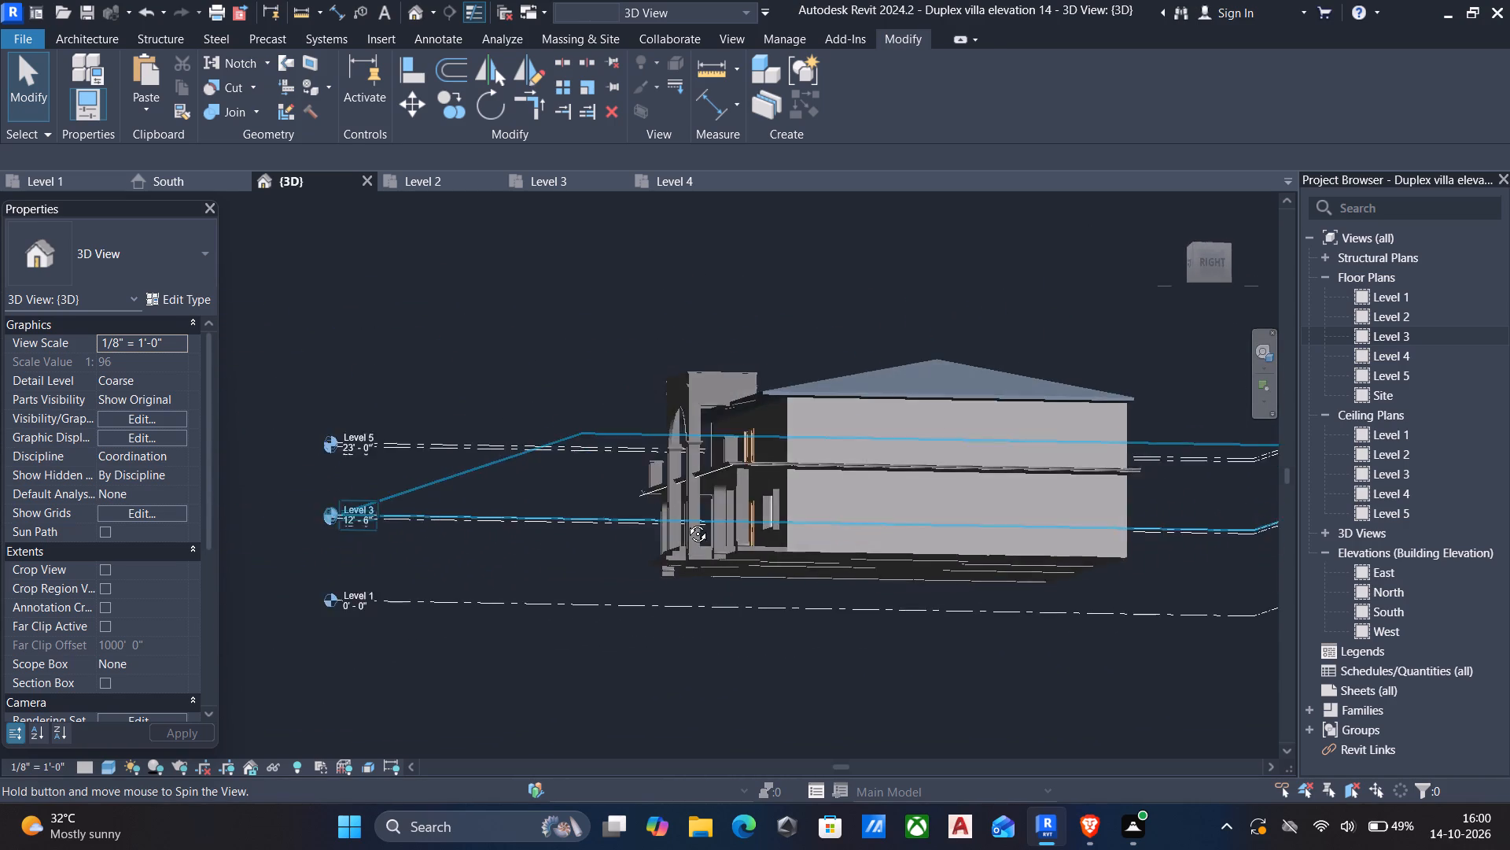
{"action": "middle_click_drag", "start_coordinate": [686, 522], "coordinate": [856, 582], "text": "shift"}
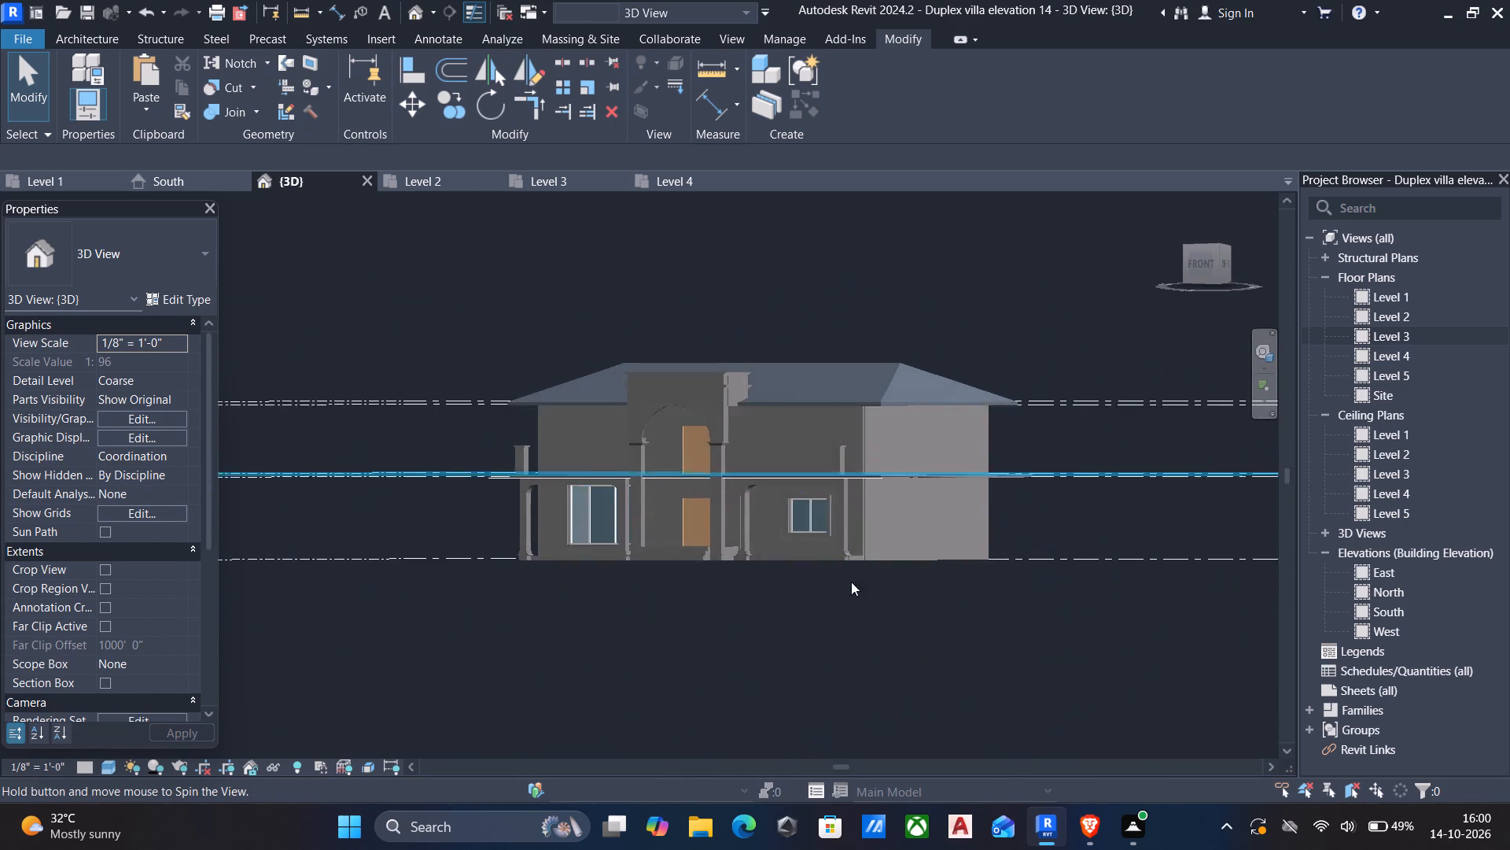
{"action": "scroll", "coordinate": [848, 498], "scroll_direction": "down", "scroll_amount": 5}
{"action": "middle_click_drag", "start_coordinate": [845, 475], "coordinate": [1012, 549], "text": "shift"}
{"action": "middle_click_drag", "start_coordinate": [981, 547], "coordinate": [970, 472]}
{"action": "middle_click_drag", "start_coordinate": [938, 479], "coordinate": [869, 496], "text": "shift"}
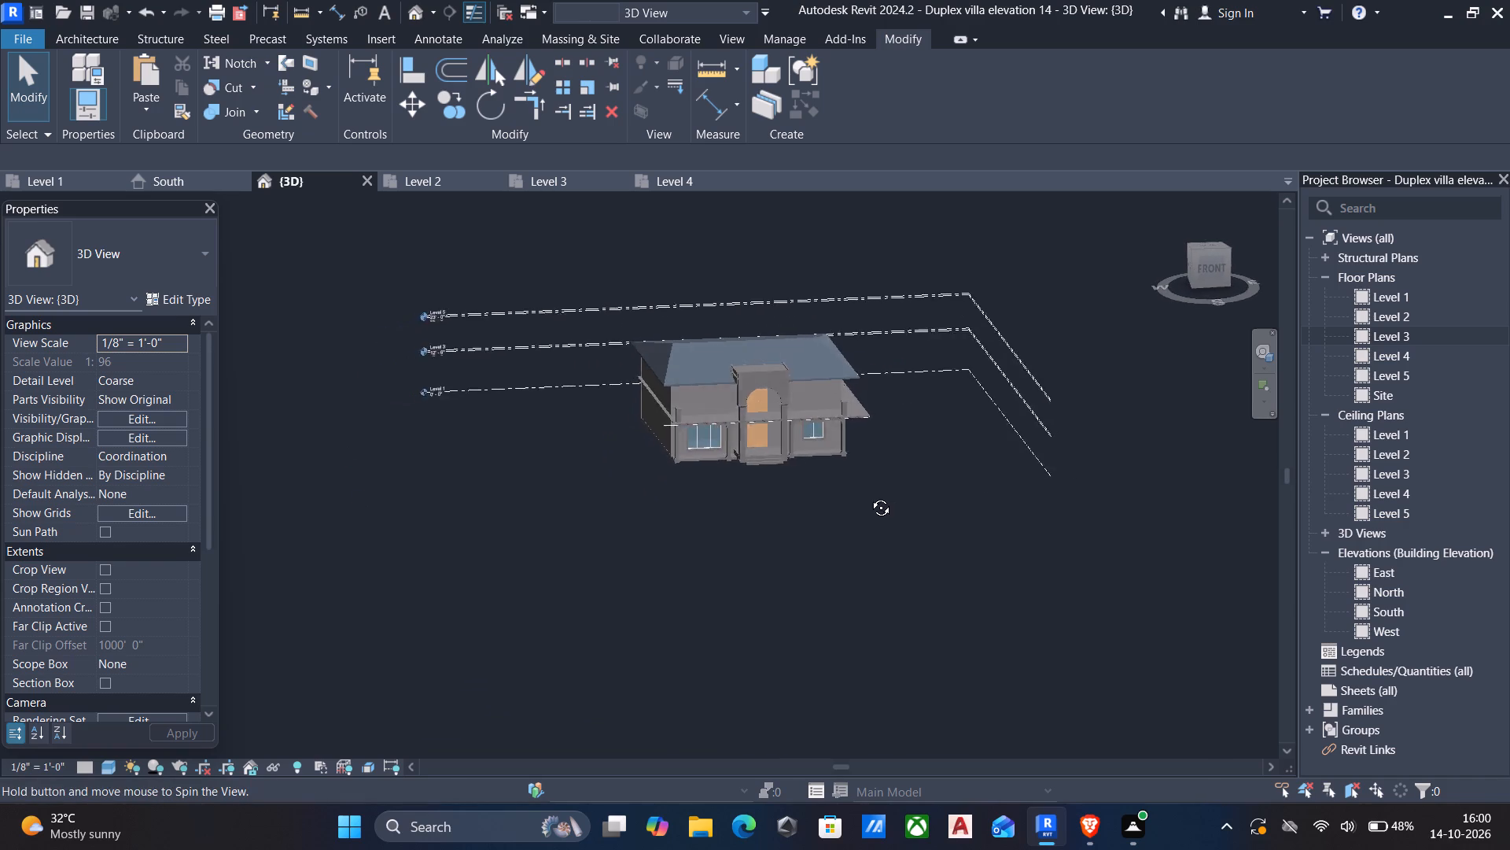
{"action": "middle_click_drag", "start_coordinate": [869, 496], "coordinate": [737, 504], "text": "shift"}
{"action": "middle_click_drag", "start_coordinate": [796, 501], "coordinate": [794, 547]}
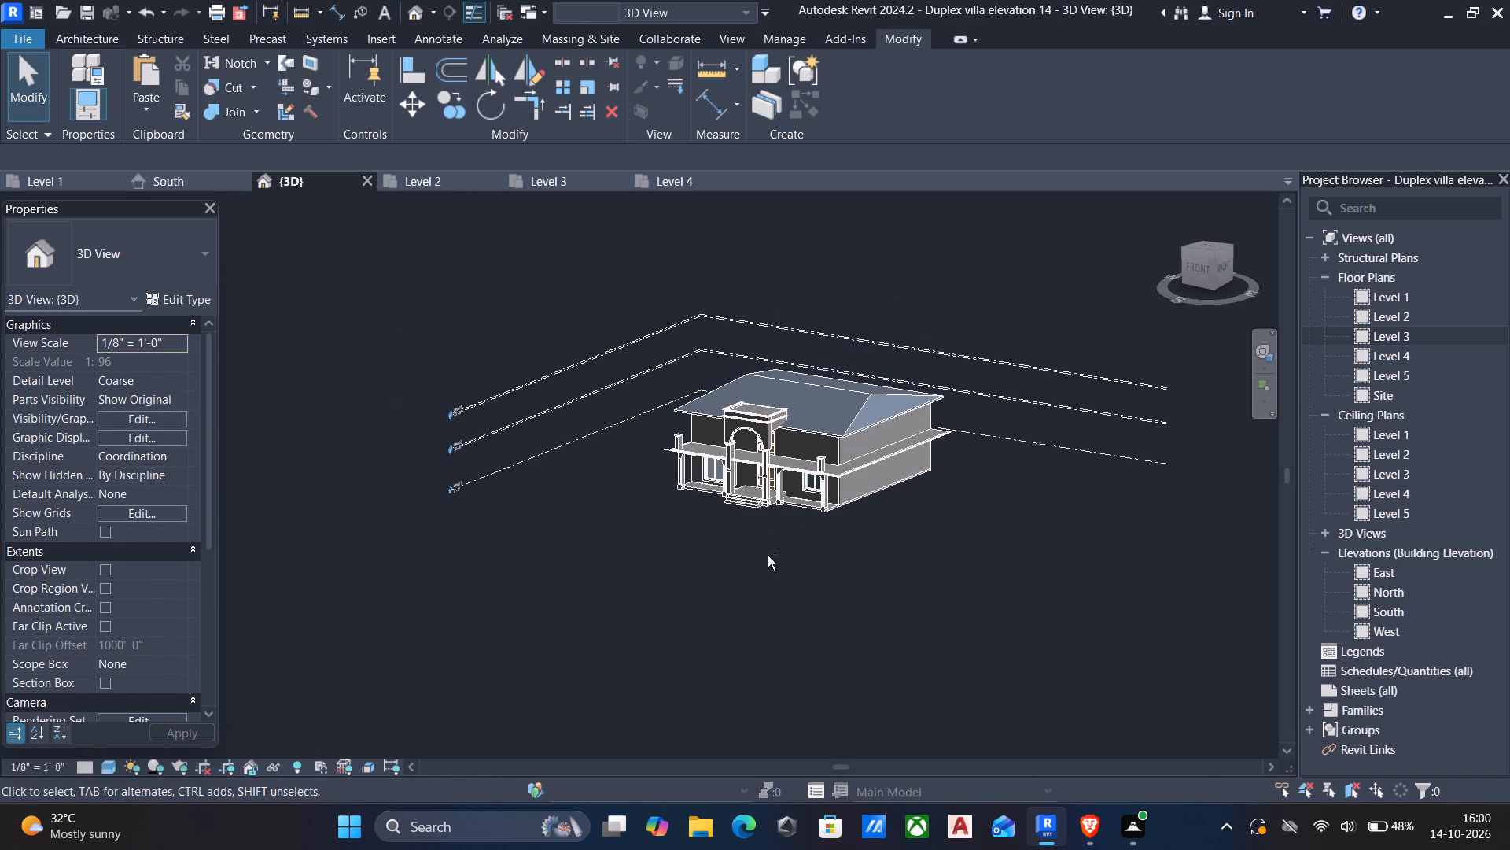
{"action": "middle_click_drag", "start_coordinate": [768, 556], "coordinate": [876, 527], "text": "shift"}
{"action": "scroll", "coordinate": [877, 535], "scroll_direction": "up", "scroll_amount": 5}
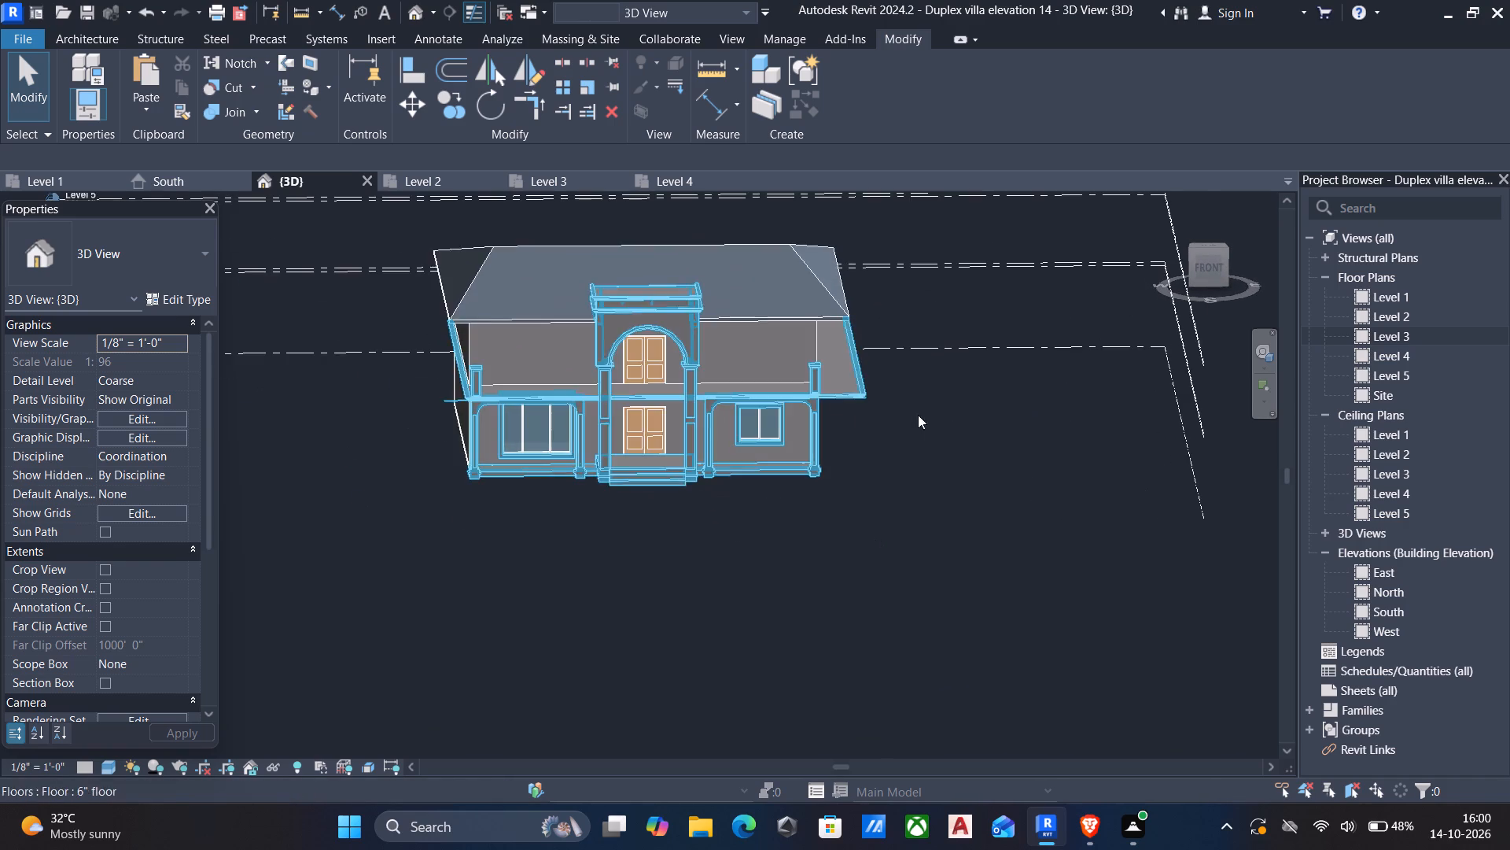
{"action": "scroll", "coordinate": [948, 431], "scroll_direction": "up", "scroll_amount": 5}
{"action": "middle_click_drag", "start_coordinate": [993, 448], "coordinate": [1218, 638]}
{"action": "scroll", "coordinate": [1220, 638], "scroll_direction": "down", "scroll_amount": 5}
{"action": "middle_click_drag", "start_coordinate": [1217, 622], "coordinate": [1159, 527]}
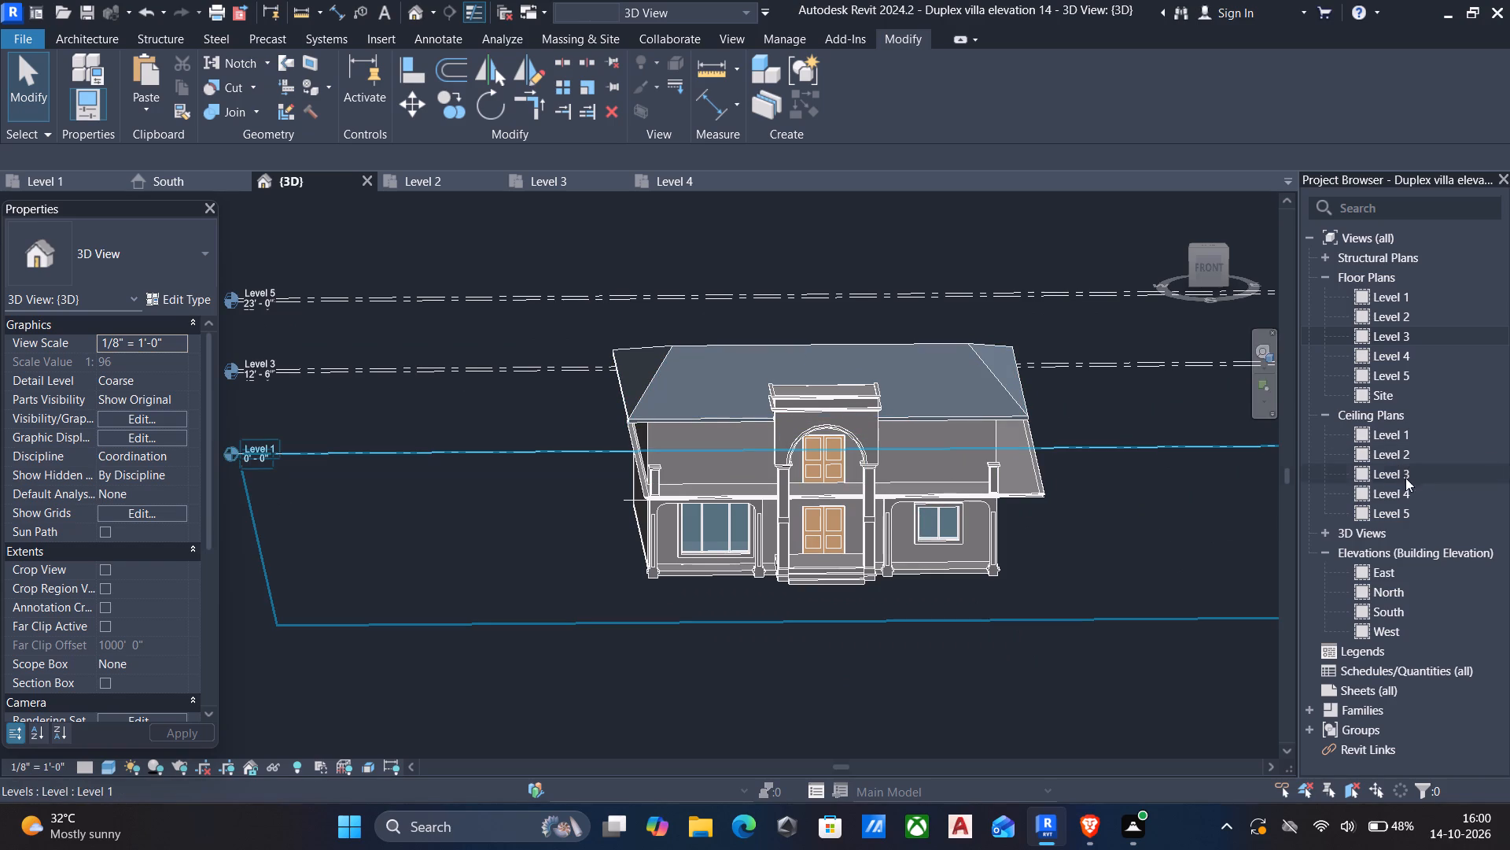
{"action": "double_click", "coordinate": [1393, 609]}
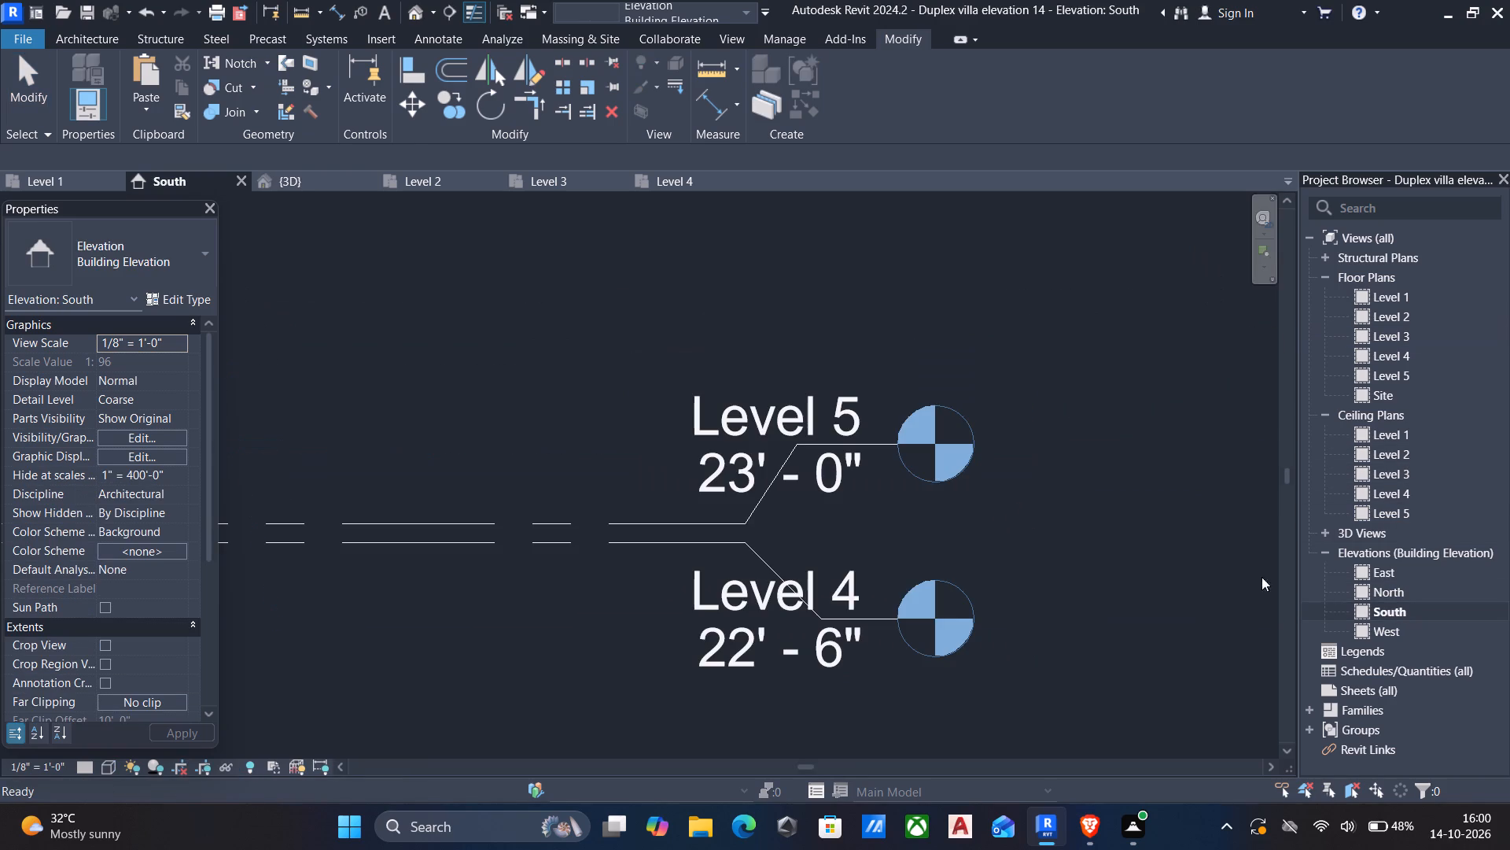
{"action": "scroll", "coordinate": [1011, 604], "scroll_direction": "down", "scroll_amount": 14}
{"action": "scroll", "coordinate": [601, 653], "scroll_direction": "up", "scroll_amount": 5}
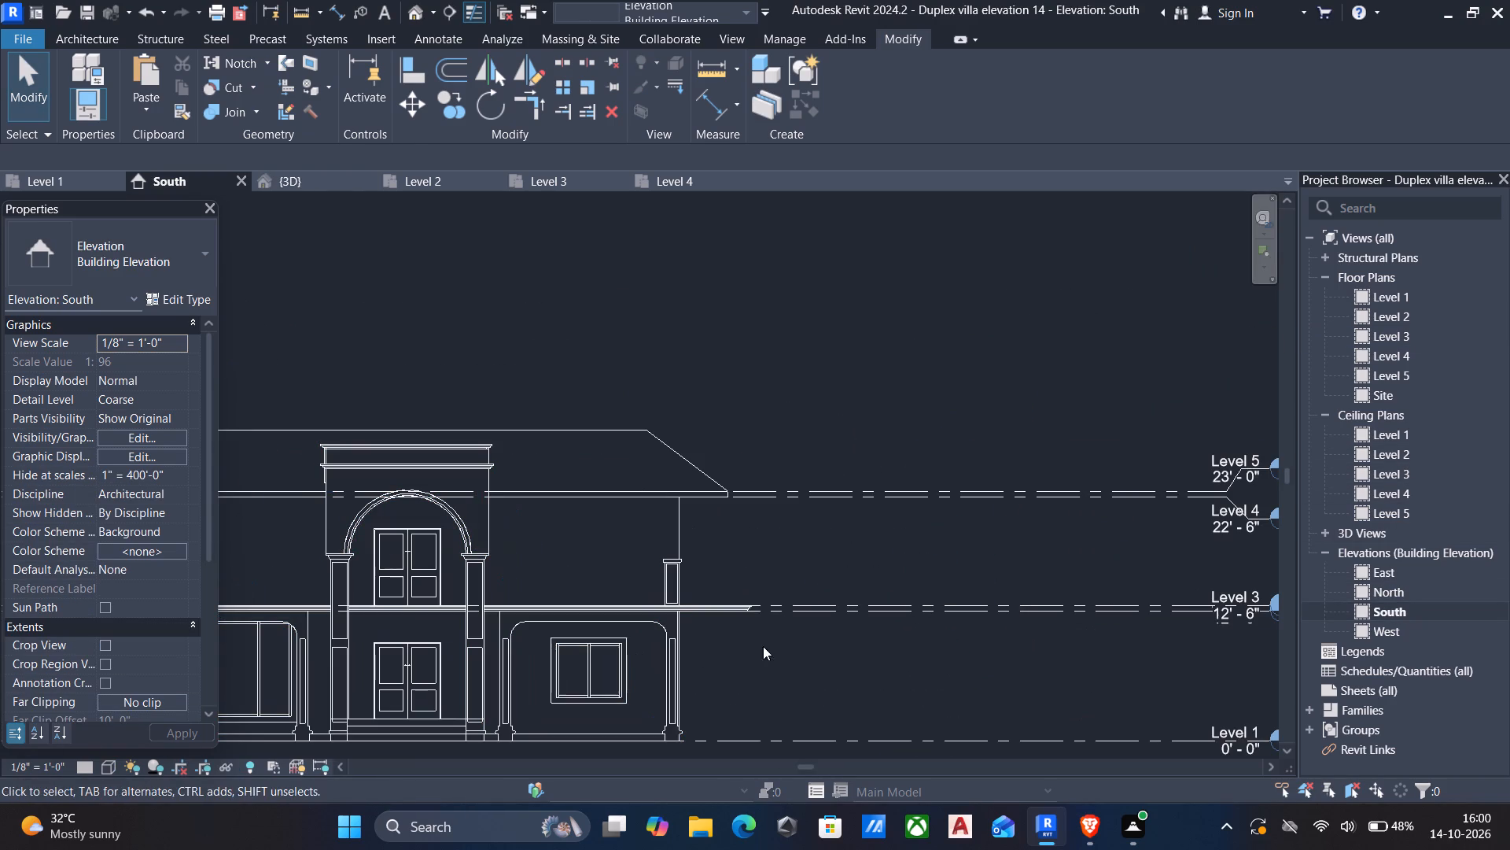
{"action": "scroll", "coordinate": [1116, 594], "scroll_direction": "up", "scroll_amount": 3}
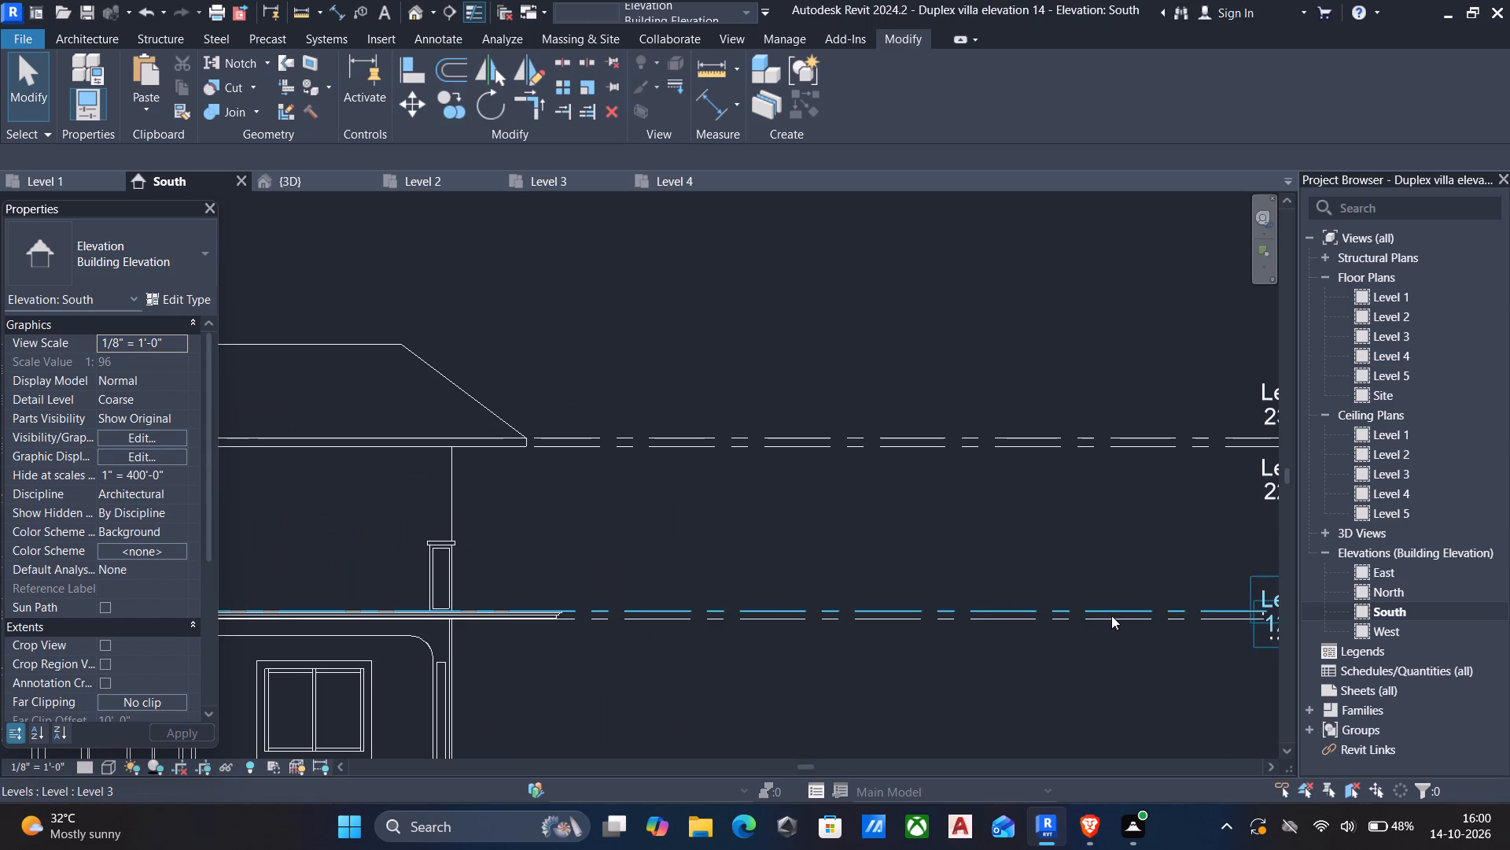
On the Level 3 plan, draw a Curtain Wall 1 about 10' long in the front wall west of the door, about 6'-6" from the corner.
{"action": "double_click", "coordinate": [1394, 340]}
{"action": "scroll", "coordinate": [691, 396], "scroll_direction": "down", "scroll_amount": 2}
{"action": "scroll", "coordinate": [780, 586], "scroll_direction": "up", "scroll_amount": 4}
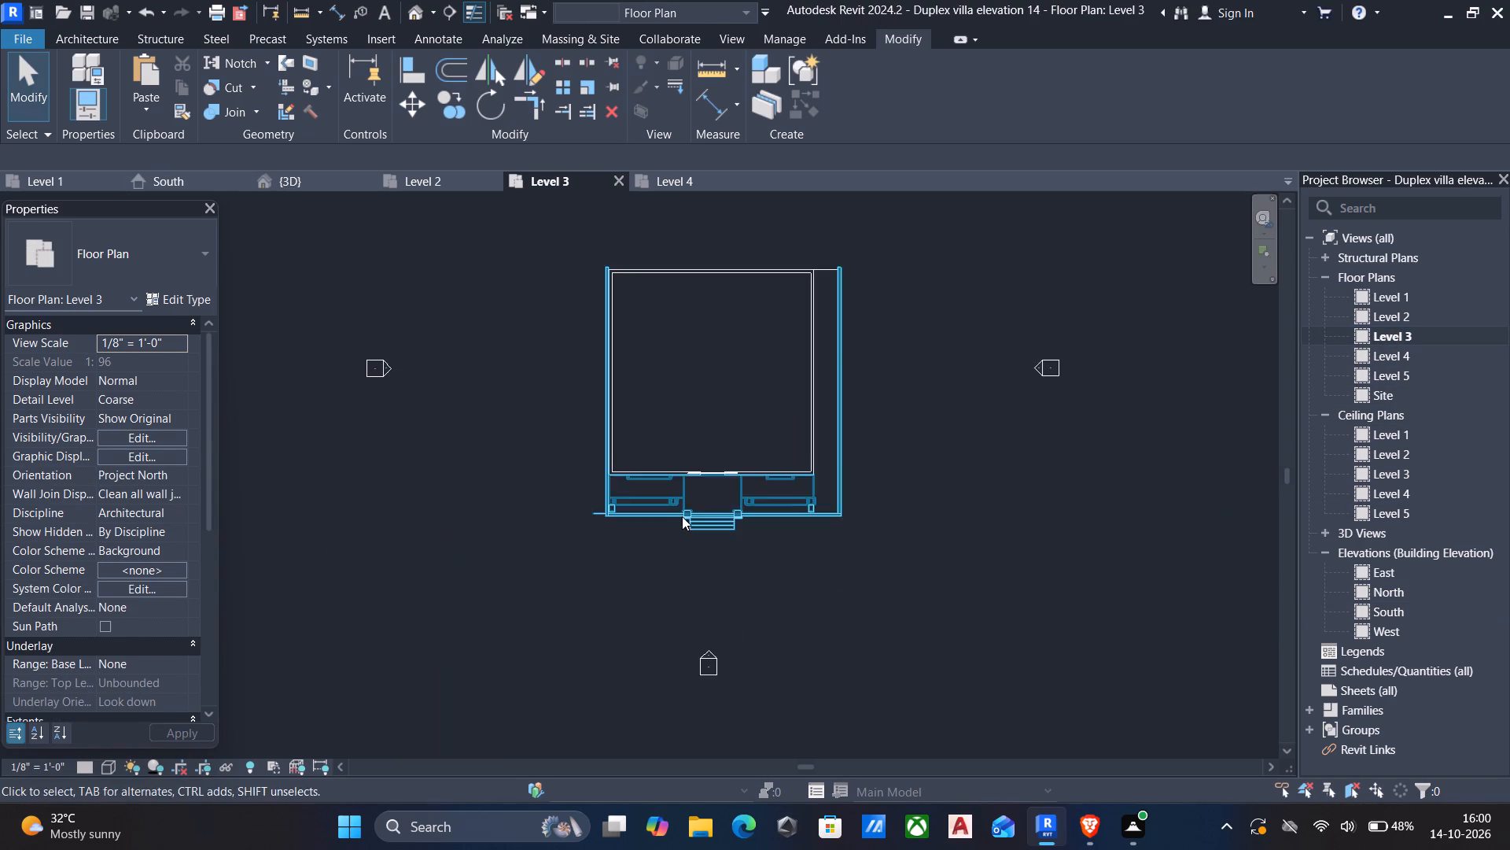
{"action": "scroll", "coordinate": [618, 472], "scroll_direction": "up", "scroll_amount": 11}
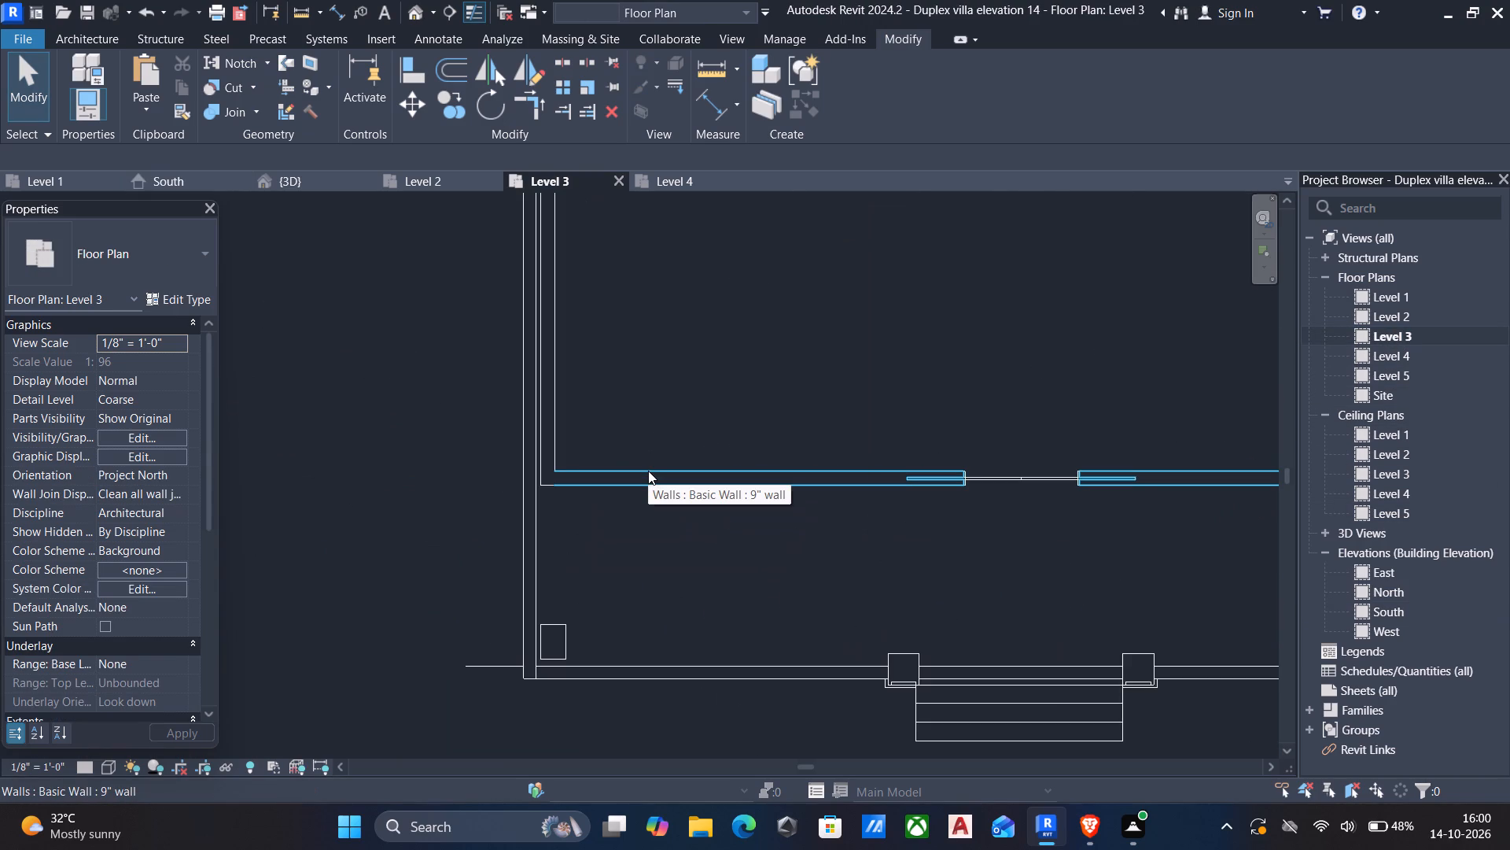
{"action": "type", "text": "wa"}
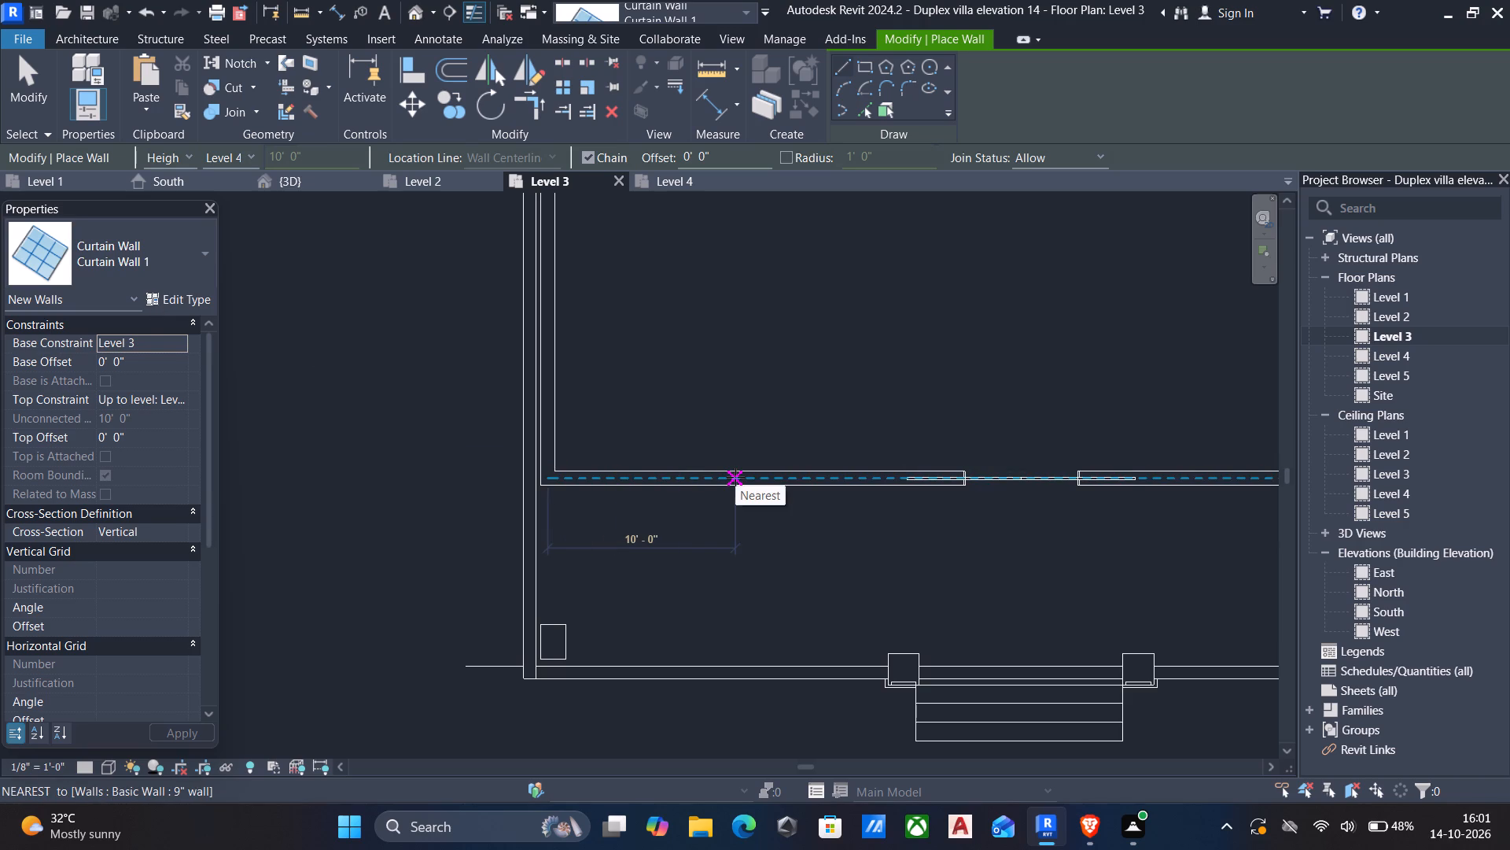
{"action": "scroll", "coordinate": [725, 476], "scroll_direction": "up", "scroll_amount": 3}
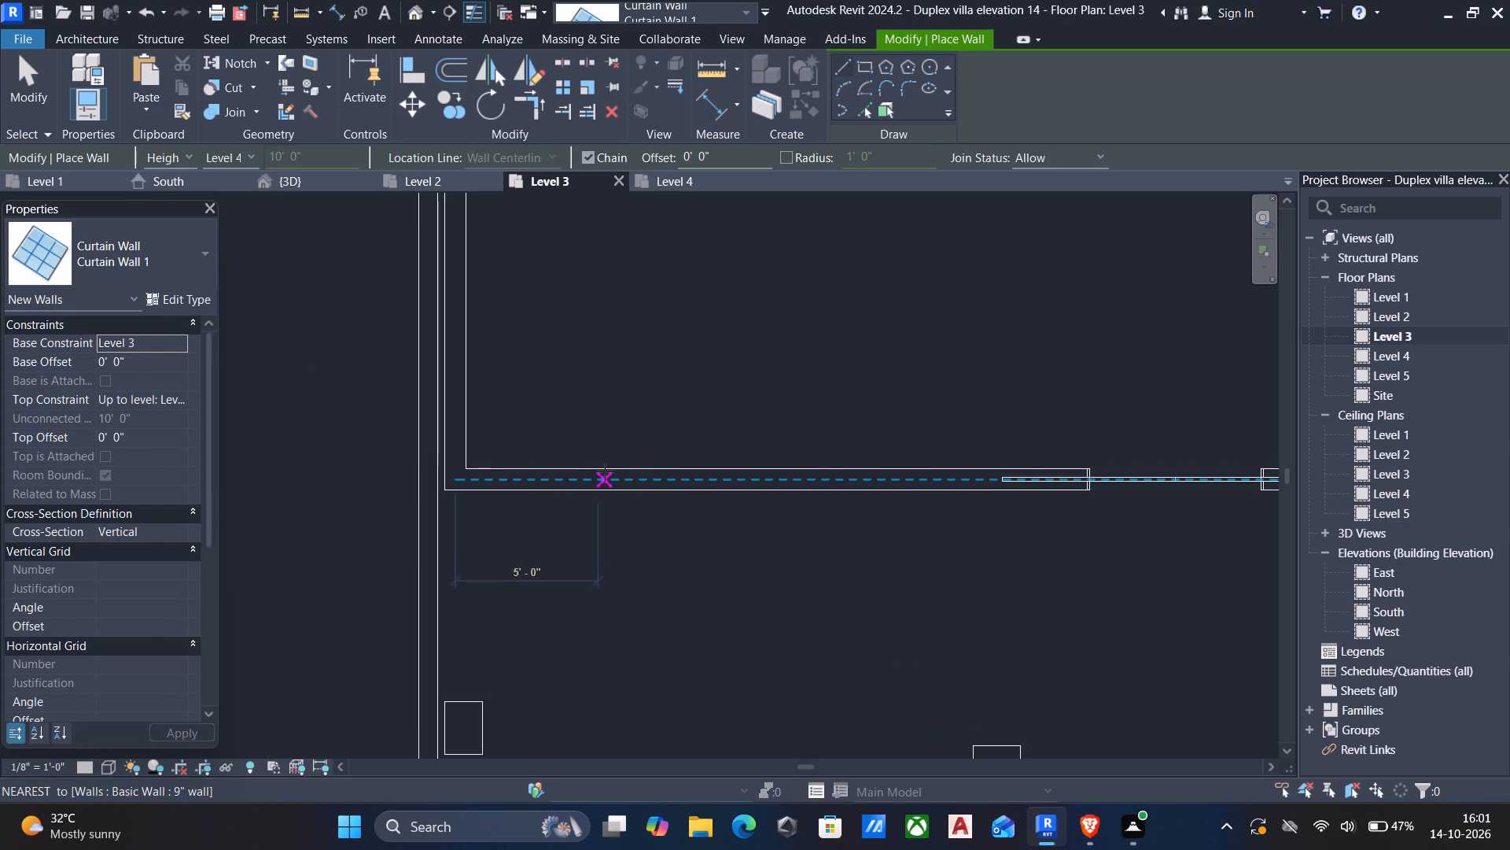
{"action": "left_click", "coordinate": [926, 477]}
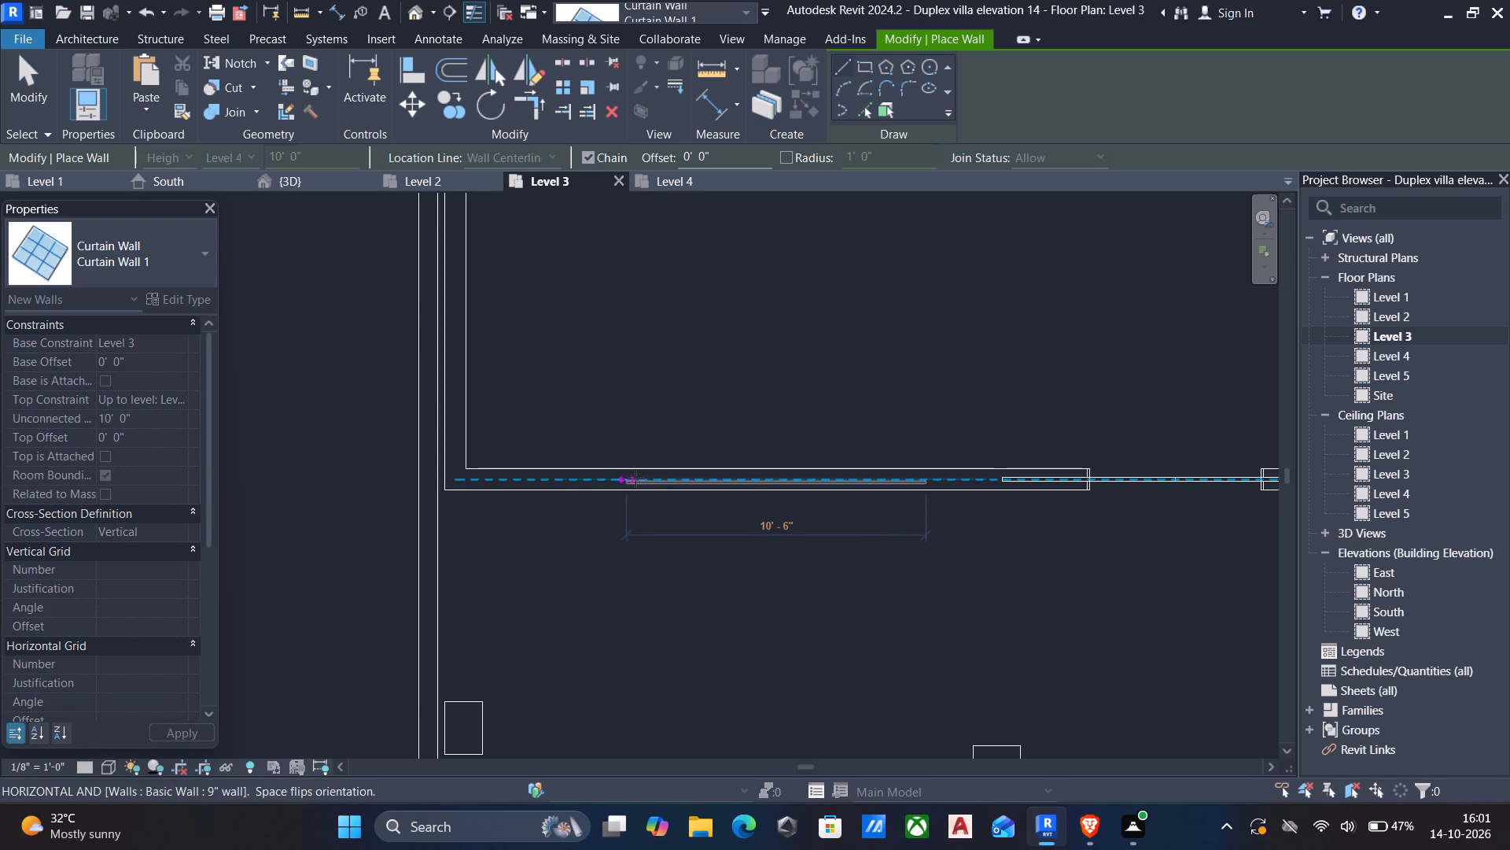
{"action": "left_click", "coordinate": [646, 479]}
Draw a second Curtain Wall 1 about 10' long in the Level 3 front wall, east of the double door.
{"action": "scroll", "coordinate": [655, 490], "scroll_direction": "down", "scroll_amount": 4}
{"action": "middle_click_drag", "start_coordinate": [909, 521], "coordinate": [562, 540]}
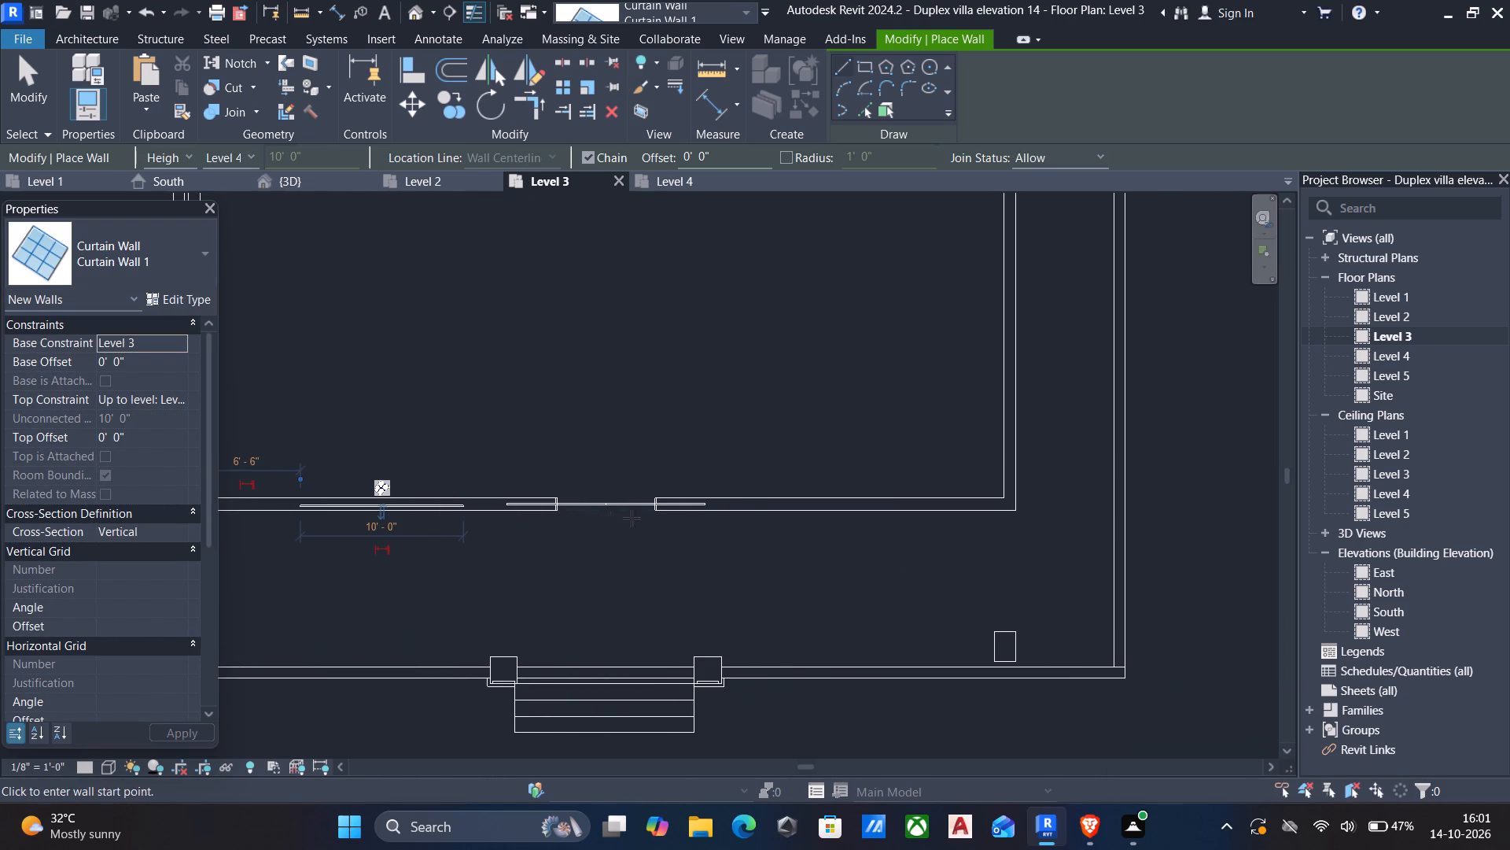
{"action": "left_click", "coordinate": [754, 507]}
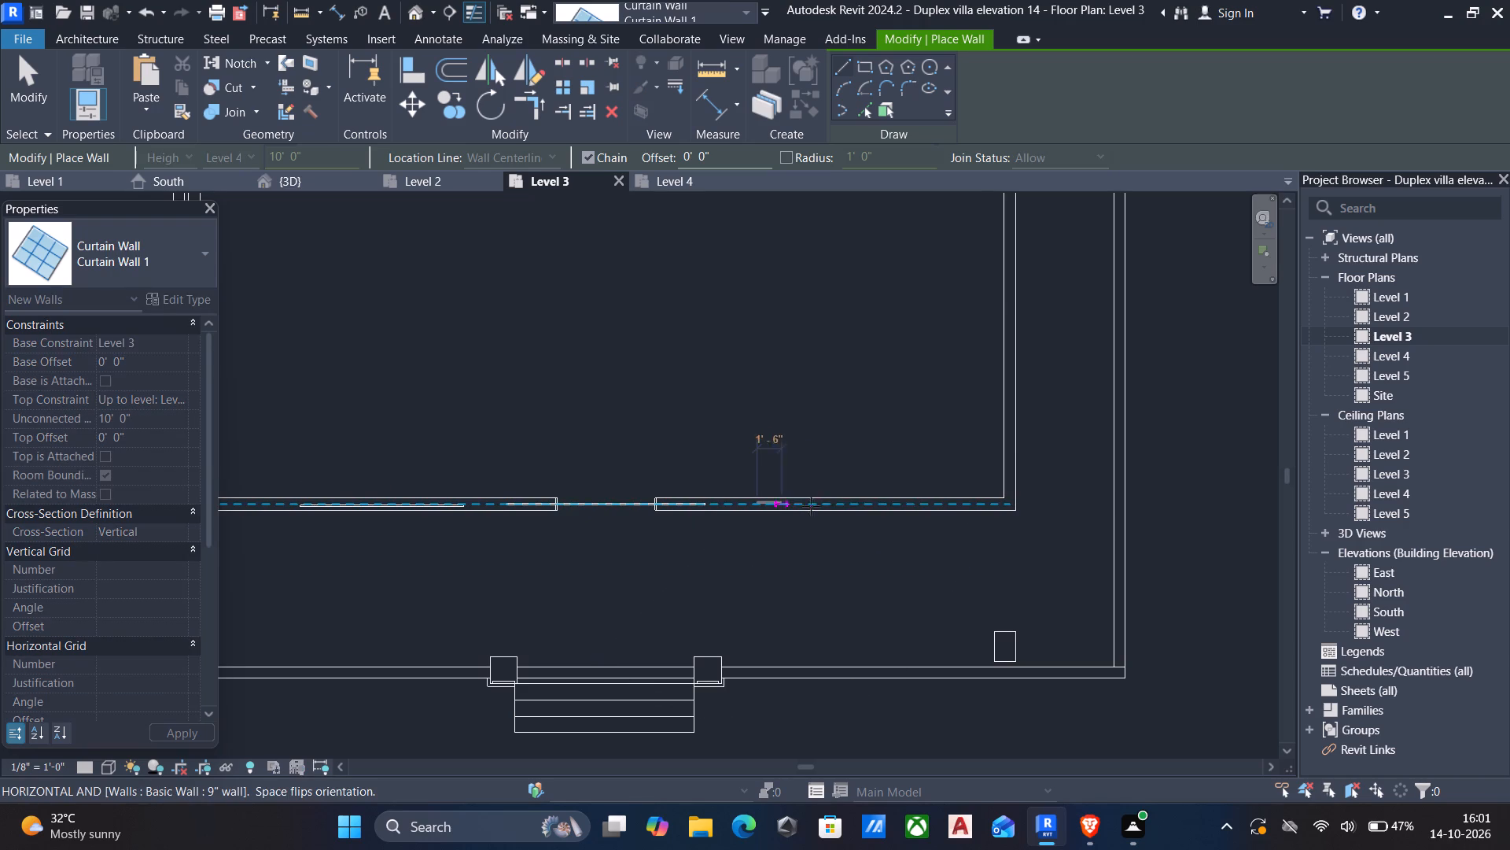
{"action": "left_click", "coordinate": [917, 508]}
{"action": "key", "text": "Escape"}
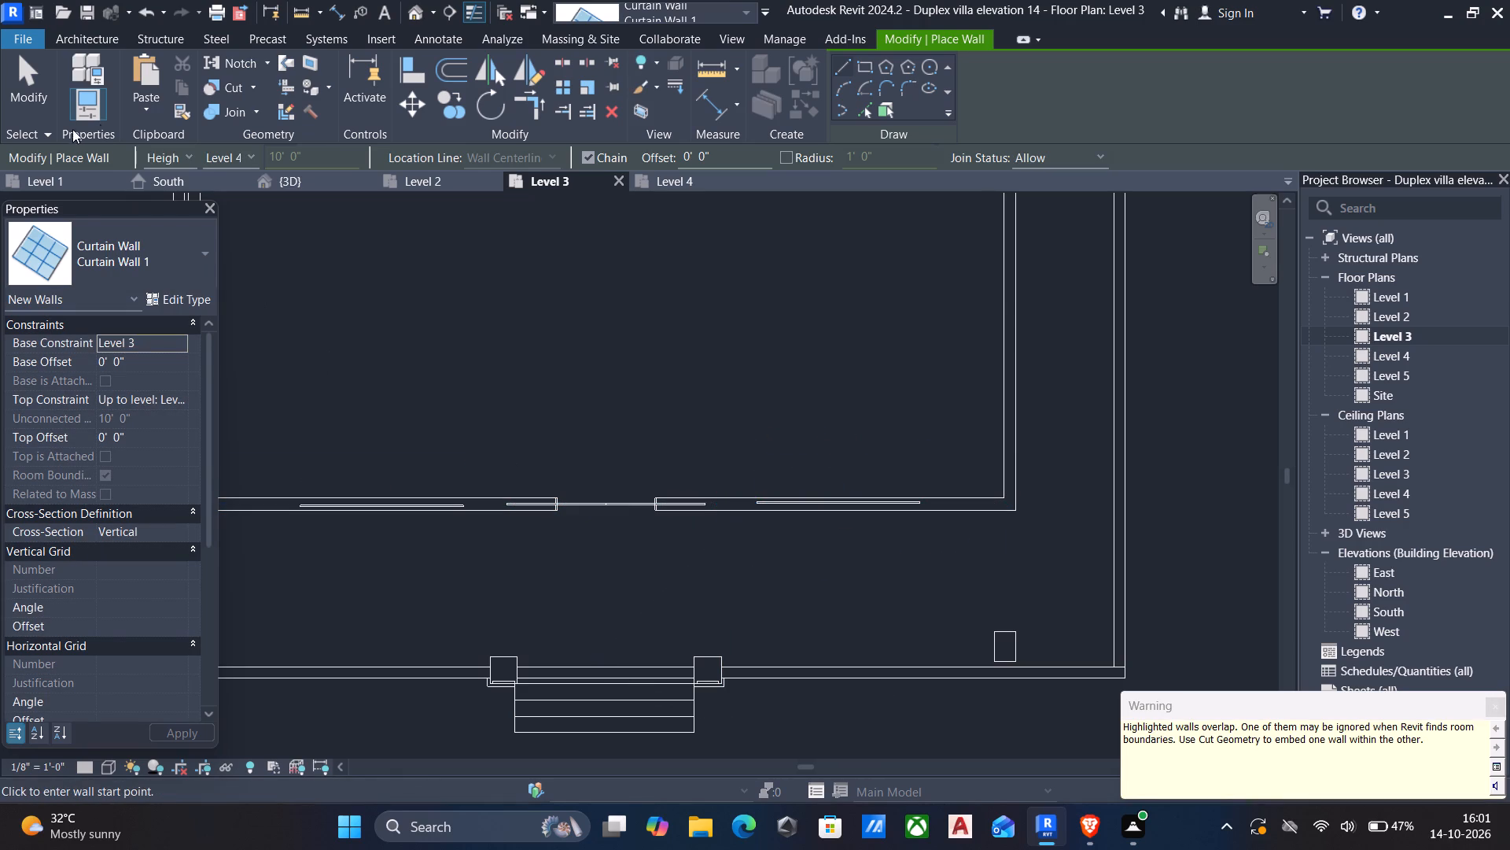
Use Cut Geometry to cut the 9" front wall on Level 3 with the east and west curtain walls.
{"action": "left_click", "coordinate": [220, 87]}
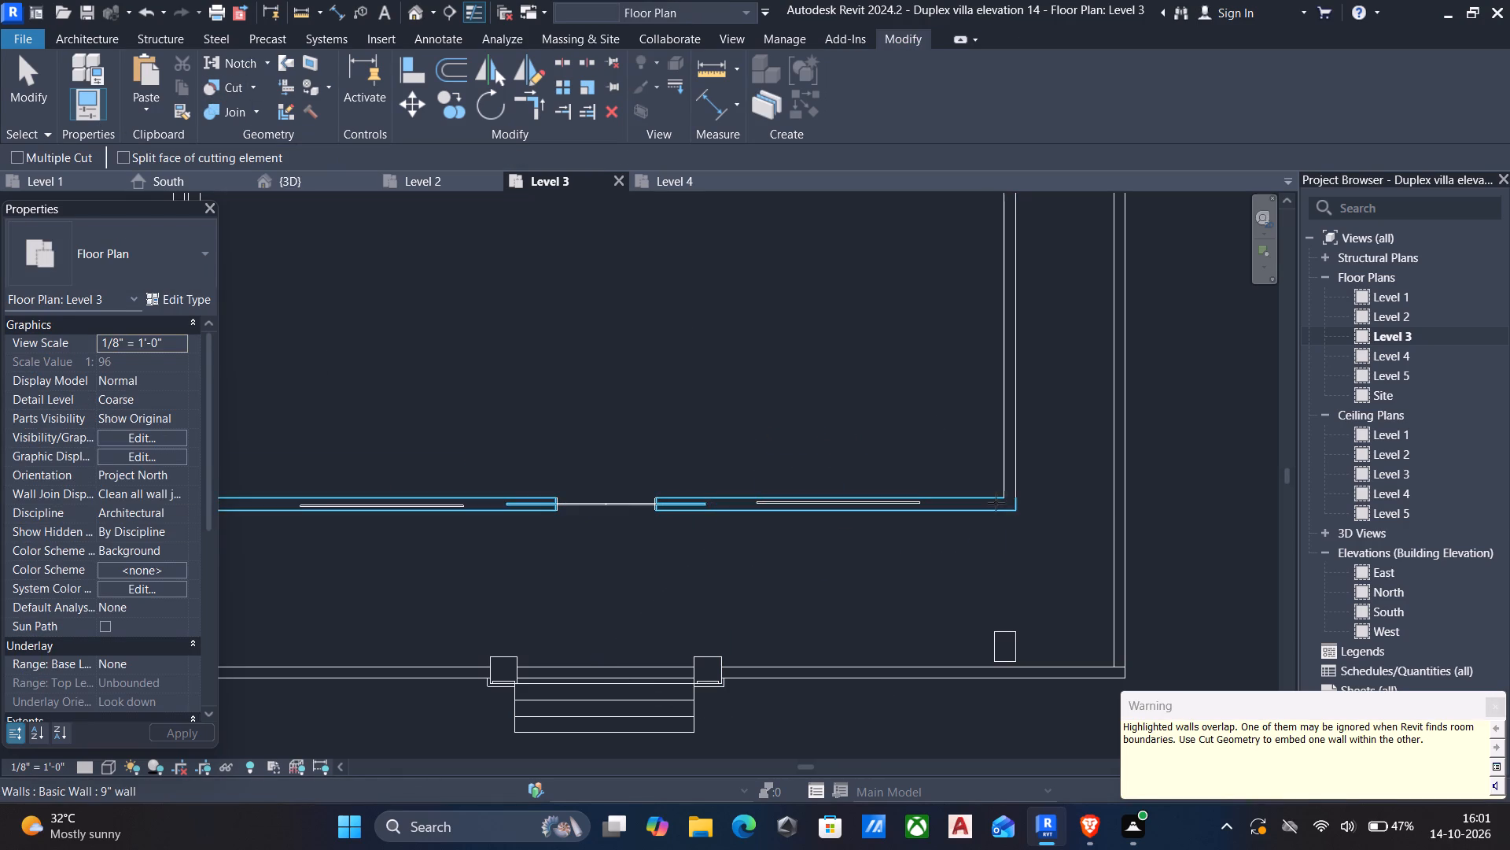
{"action": "left_click", "coordinate": [975, 512]}
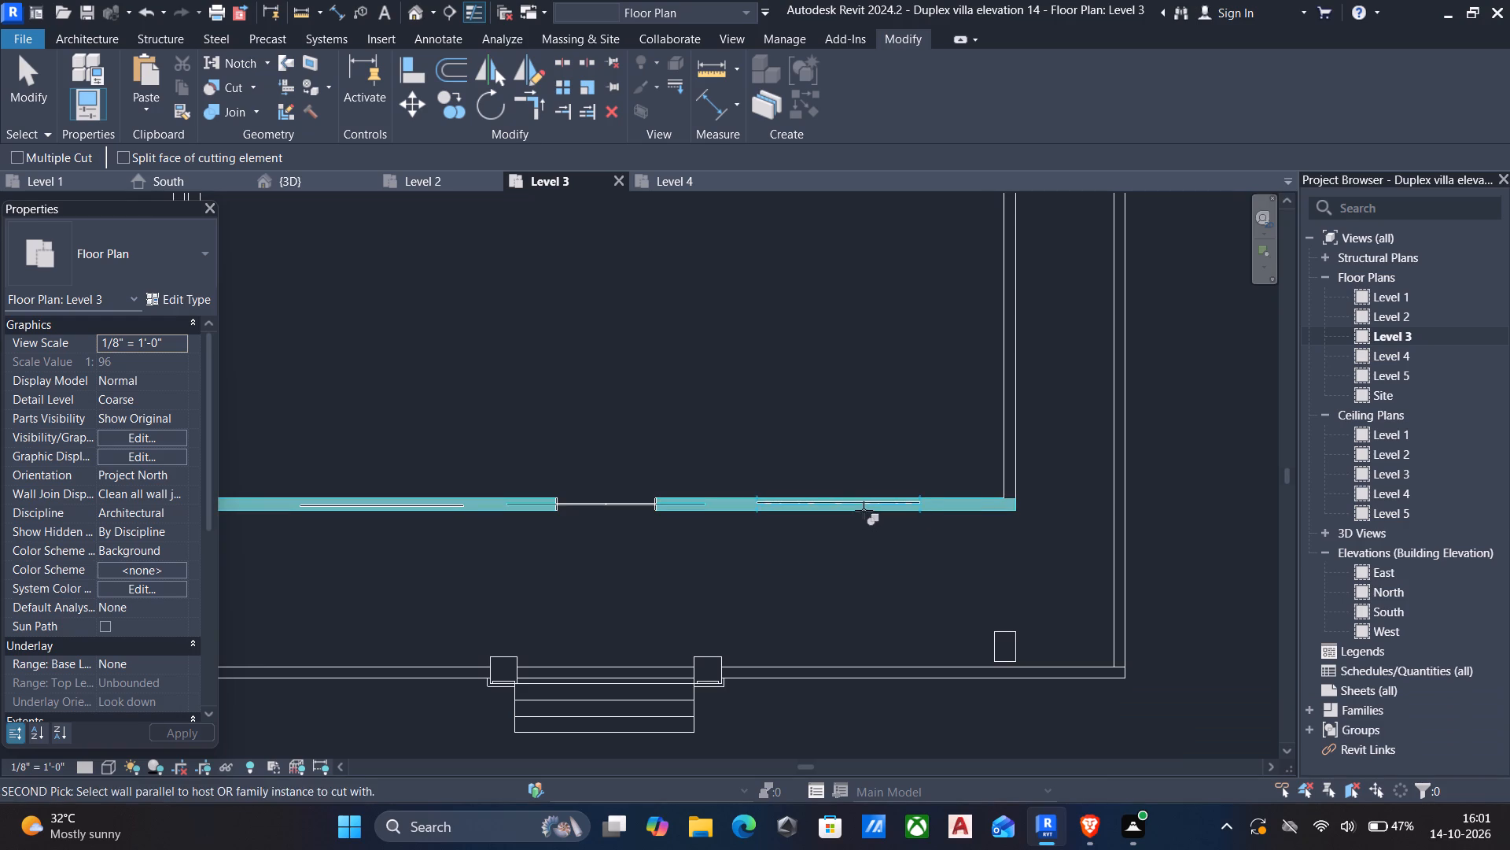
{"action": "left_click", "coordinate": [860, 506]}
{"action": "middle_click_drag", "start_coordinate": [852, 529], "coordinate": [957, 526]}
{"action": "scroll", "coordinate": [957, 526], "scroll_direction": "down", "scroll_amount": 4}
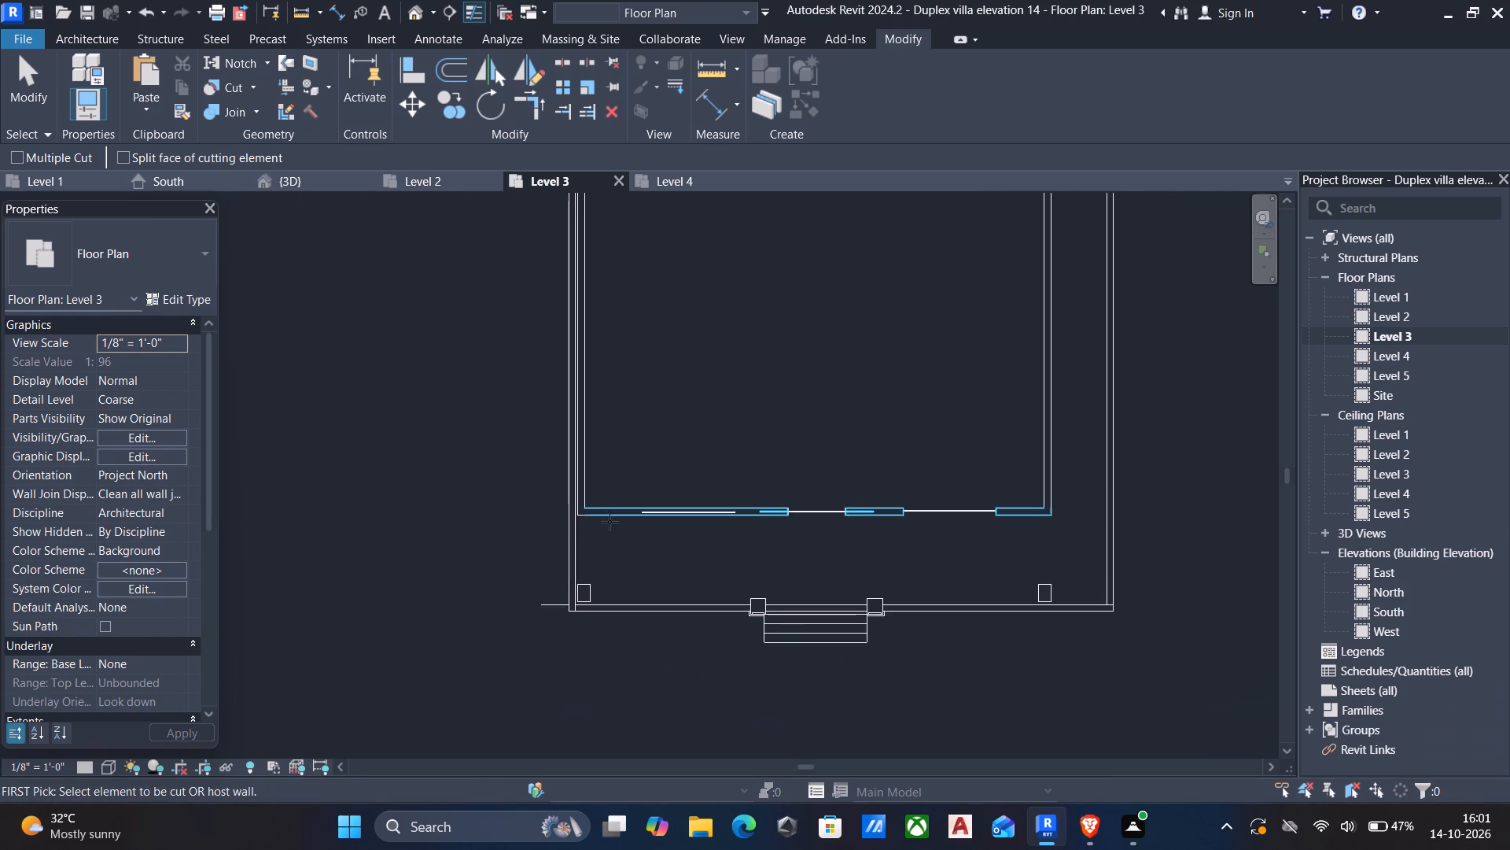
{"action": "scroll", "coordinate": [609, 518], "scroll_direction": "up", "scroll_amount": 4}
{"action": "left_click", "coordinate": [634, 501]}
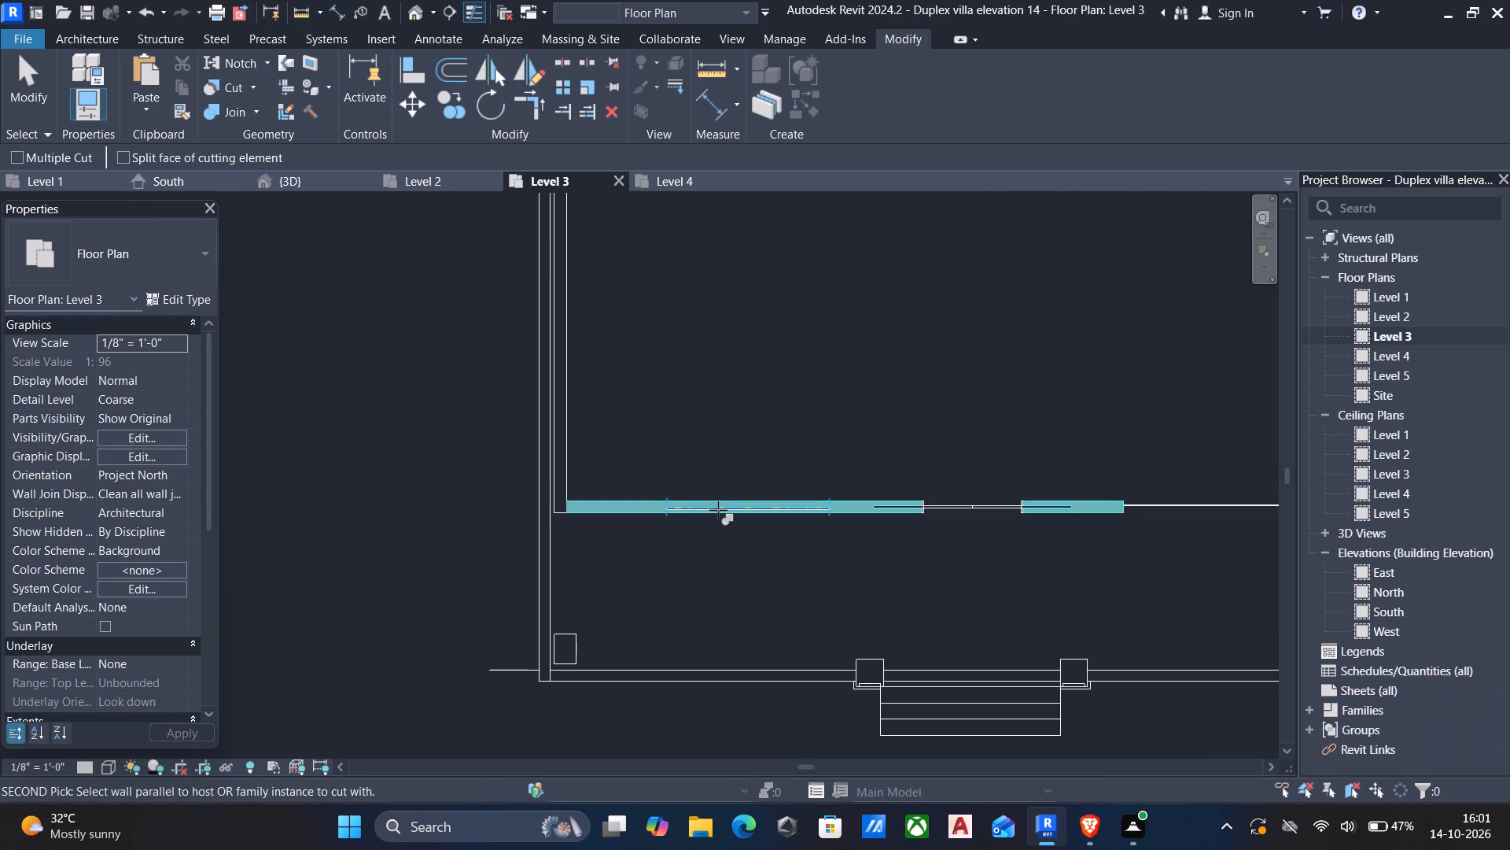
{"action": "left_click", "coordinate": [718, 510]}
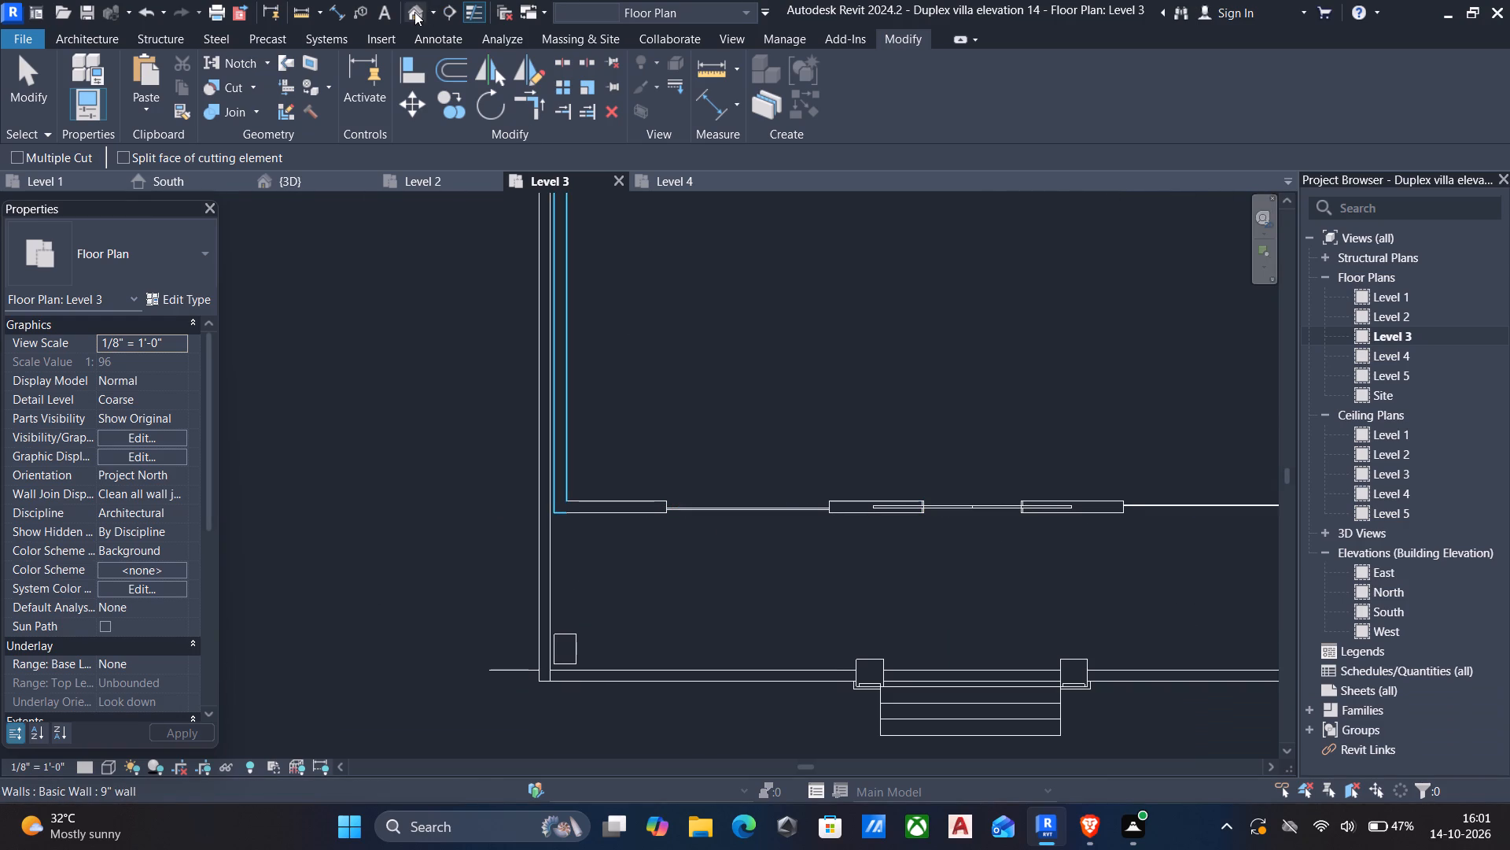
In the 3D view, set the base offset of the upper-floor curtain wall west of the door to 1'.
{"action": "left_click", "coordinate": [414, 12]}
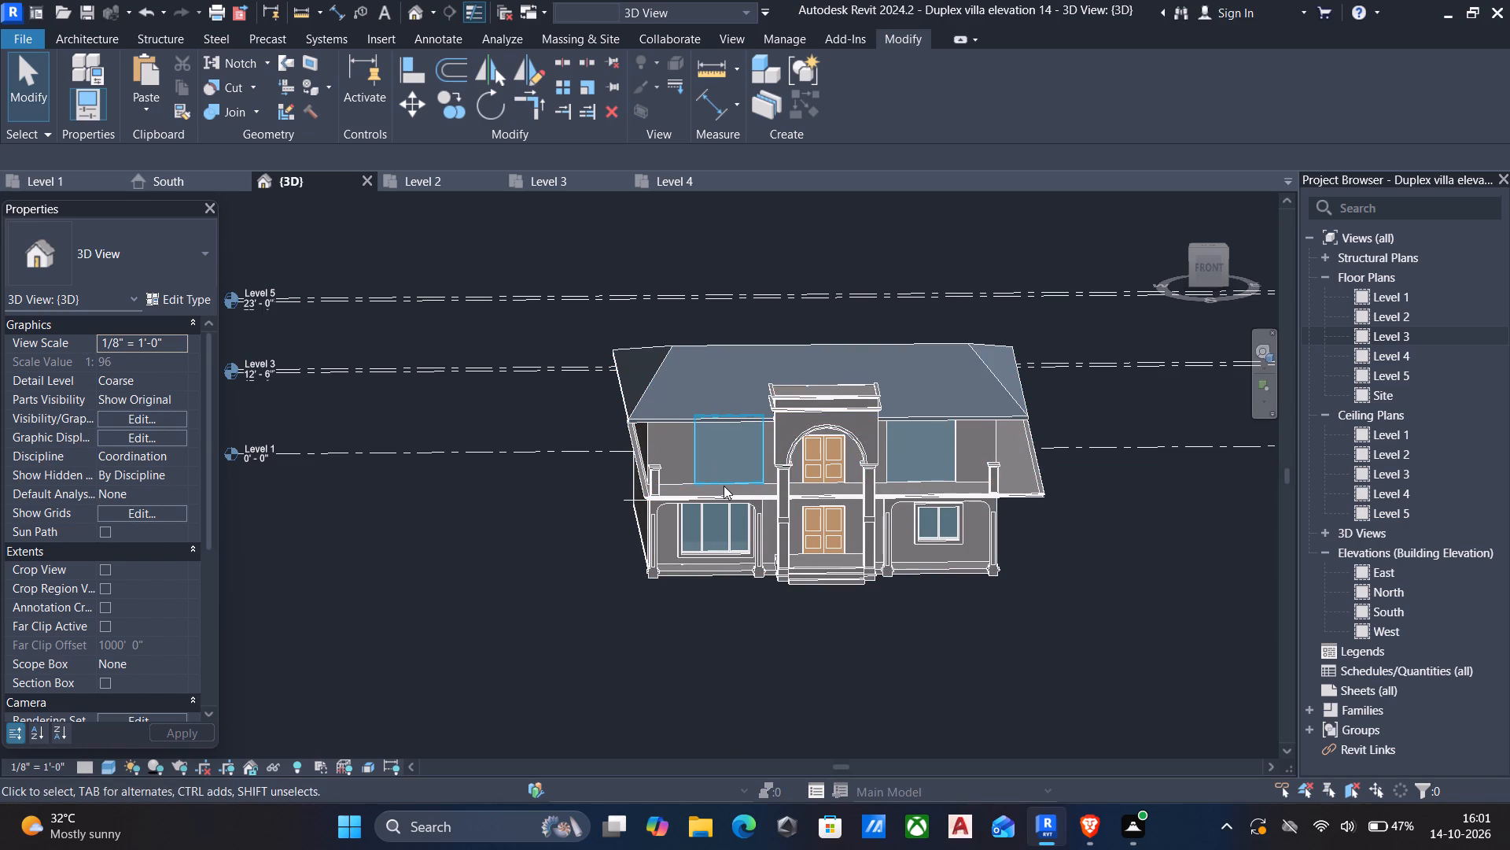
{"action": "left_click", "coordinate": [717, 471]}
{"action": "left_click", "coordinate": [694, 470]}
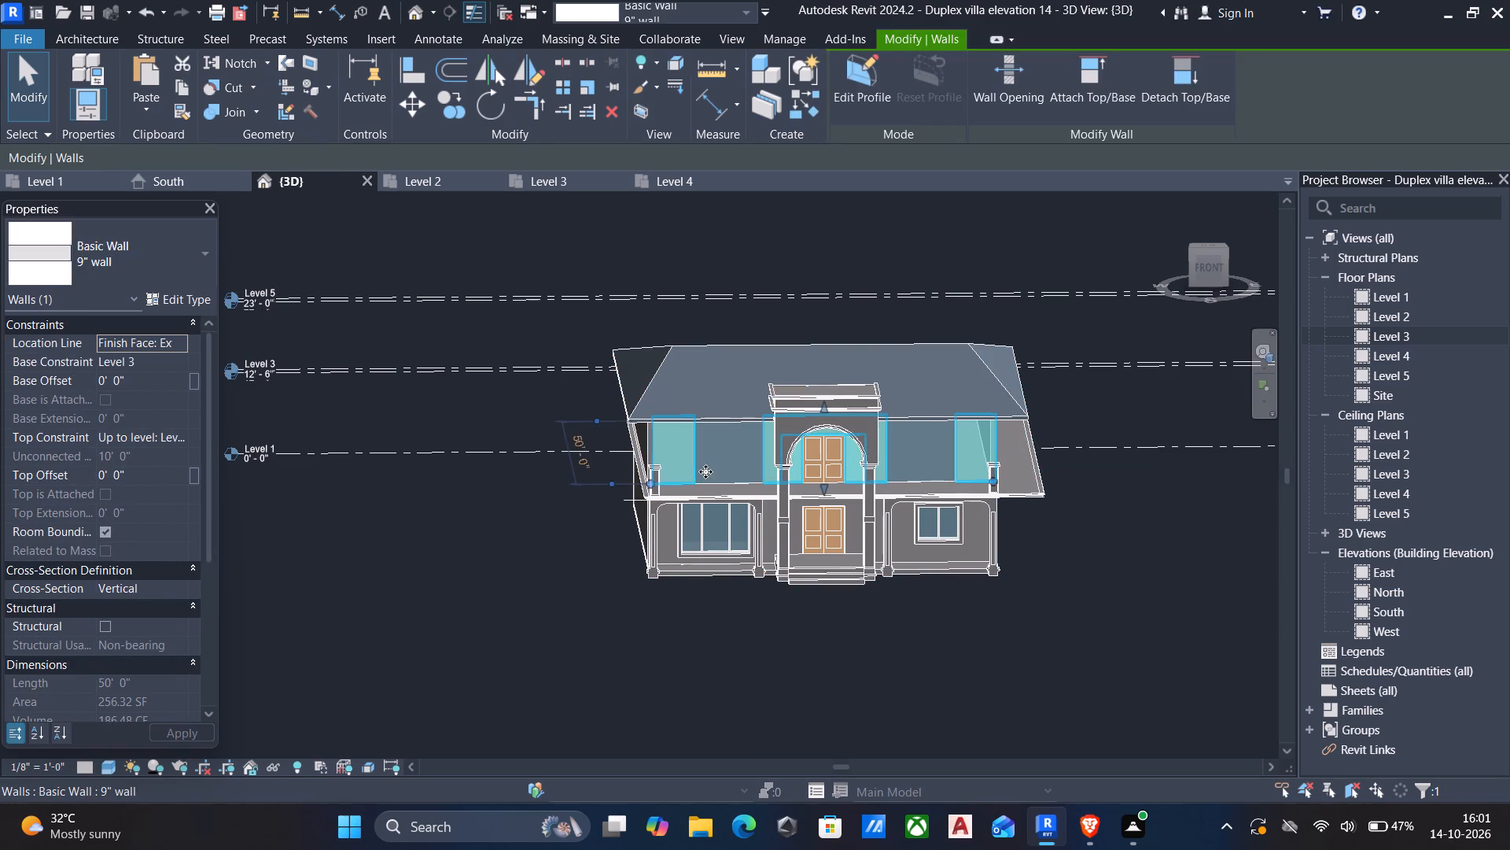
{"action": "key", "text": "Escape"}
{"action": "left_click", "coordinate": [721, 481]}
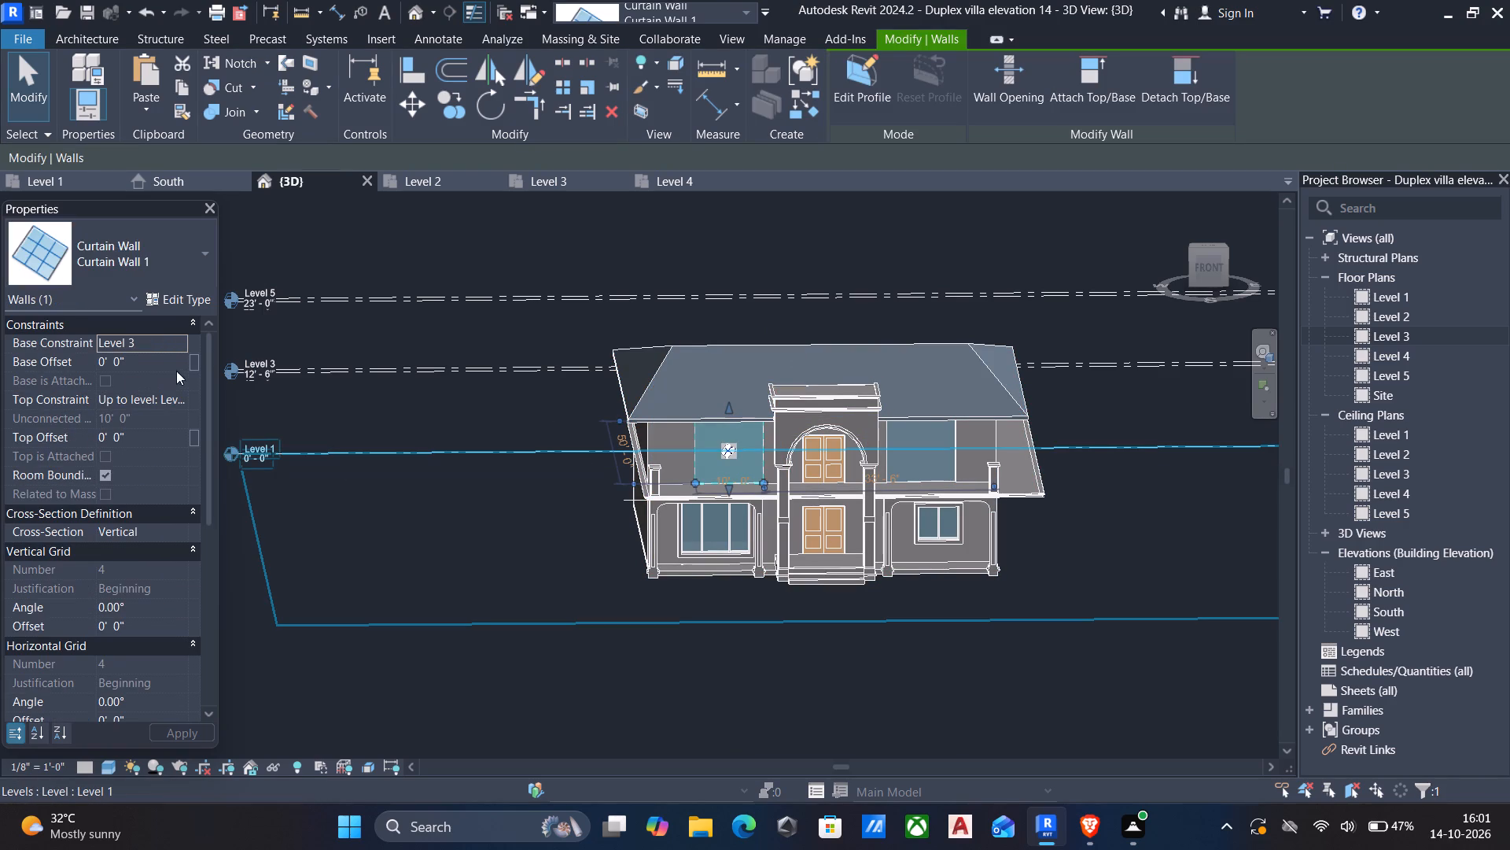
{"action": "left_click", "coordinate": [164, 364]}
{"action": "type", "text": "1'"}
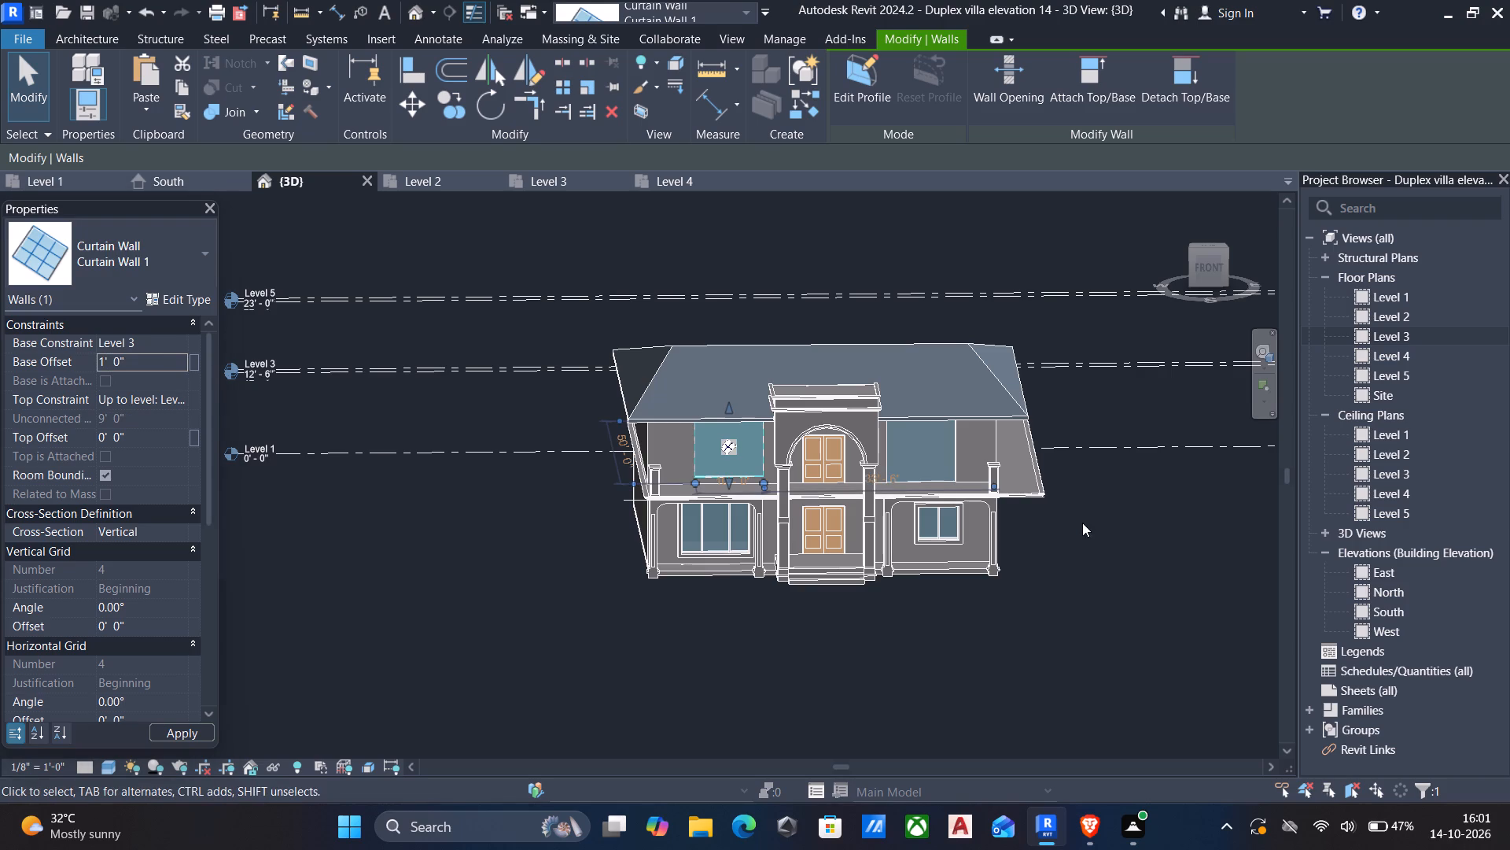
Set the base offset of the upper-floor curtain wall east of the door to 1'.
{"action": "left_click", "coordinate": [934, 475]}
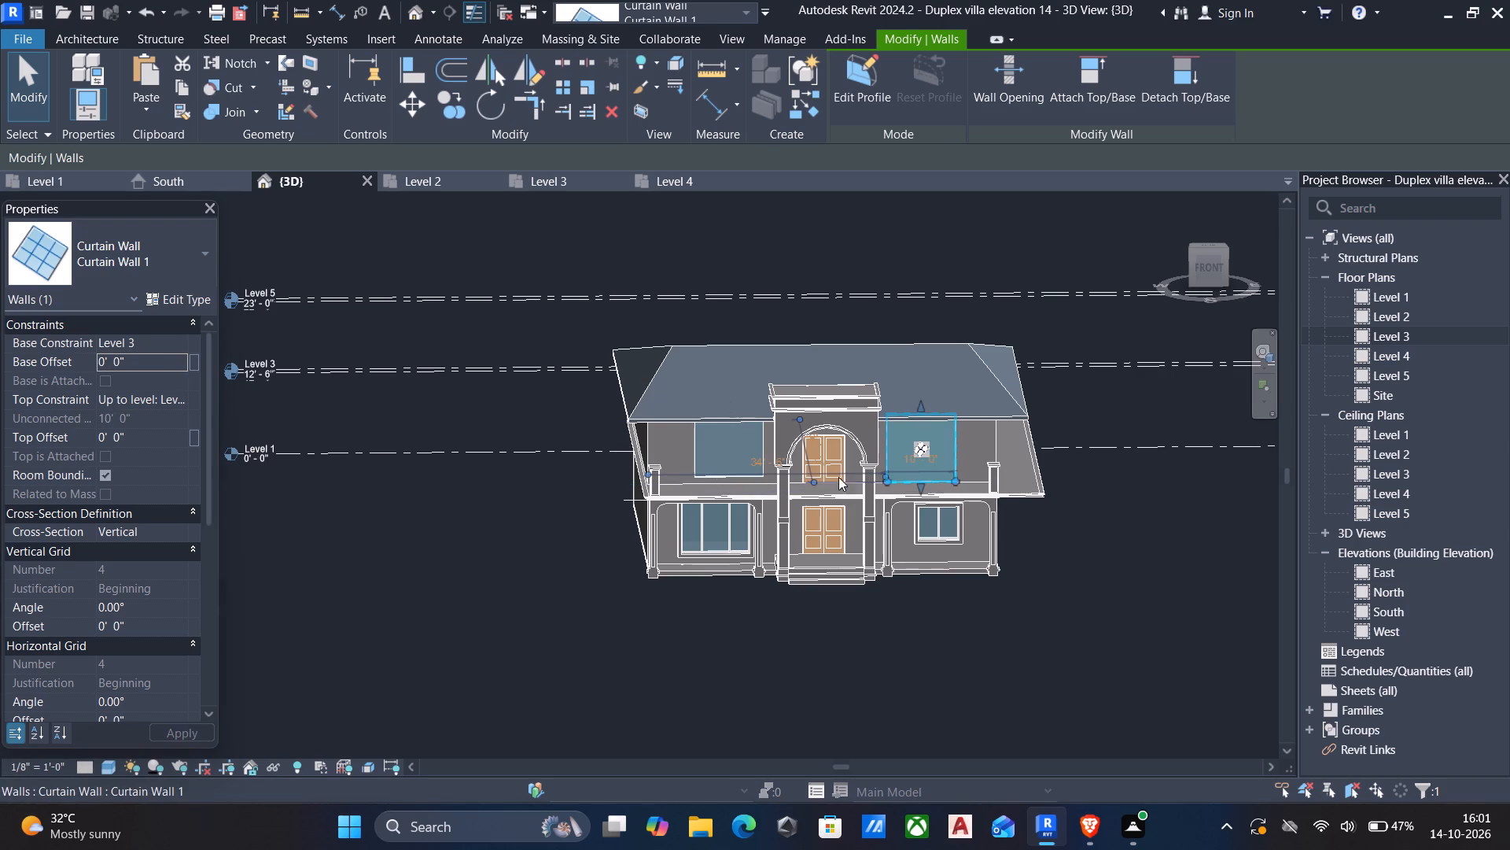
{"action": "left_click", "coordinate": [168, 365]}
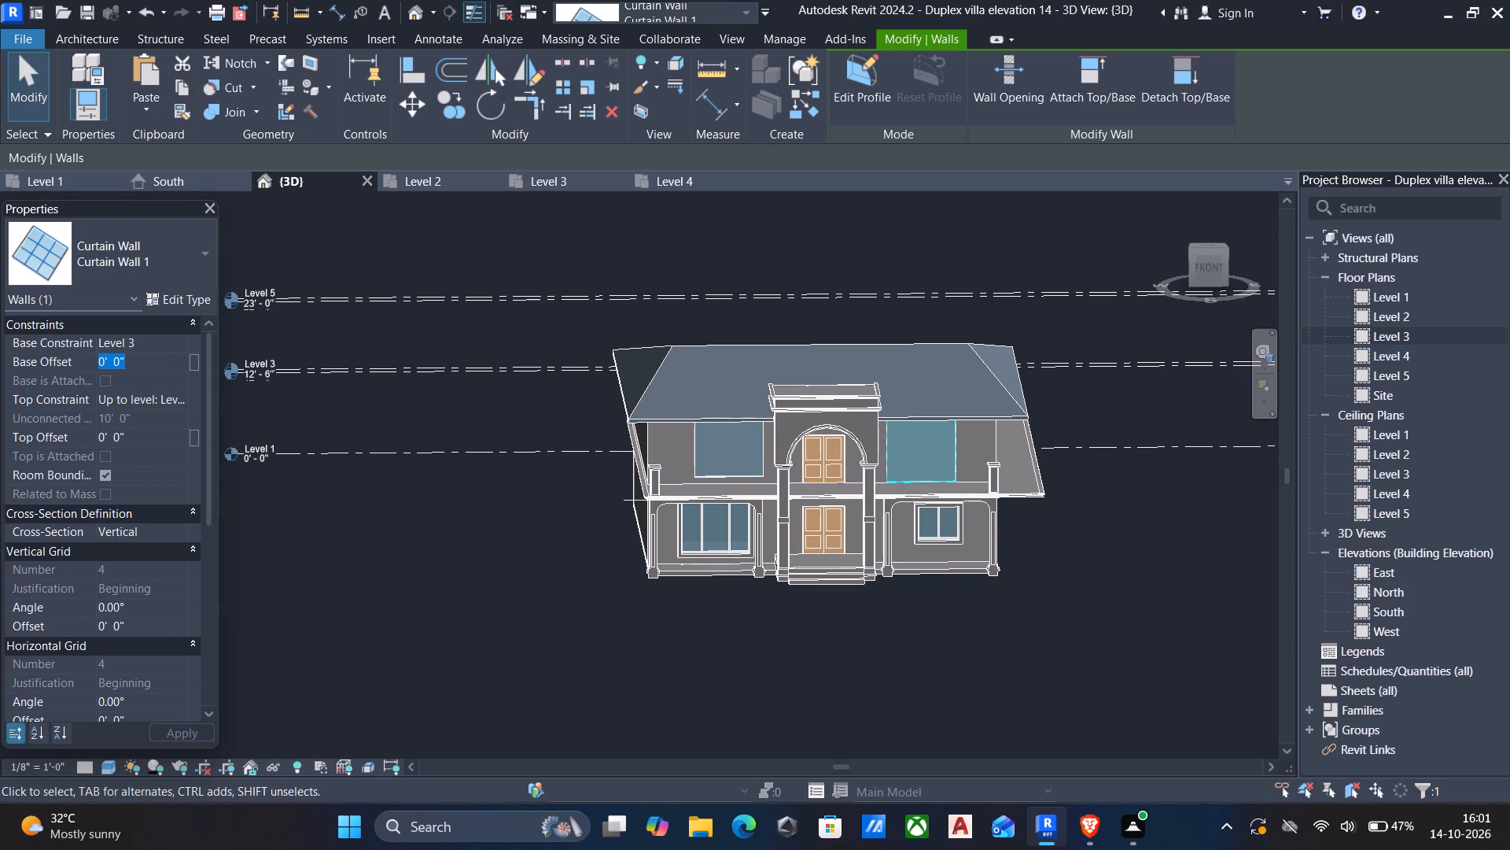
{"action": "type", "text": "1'"}
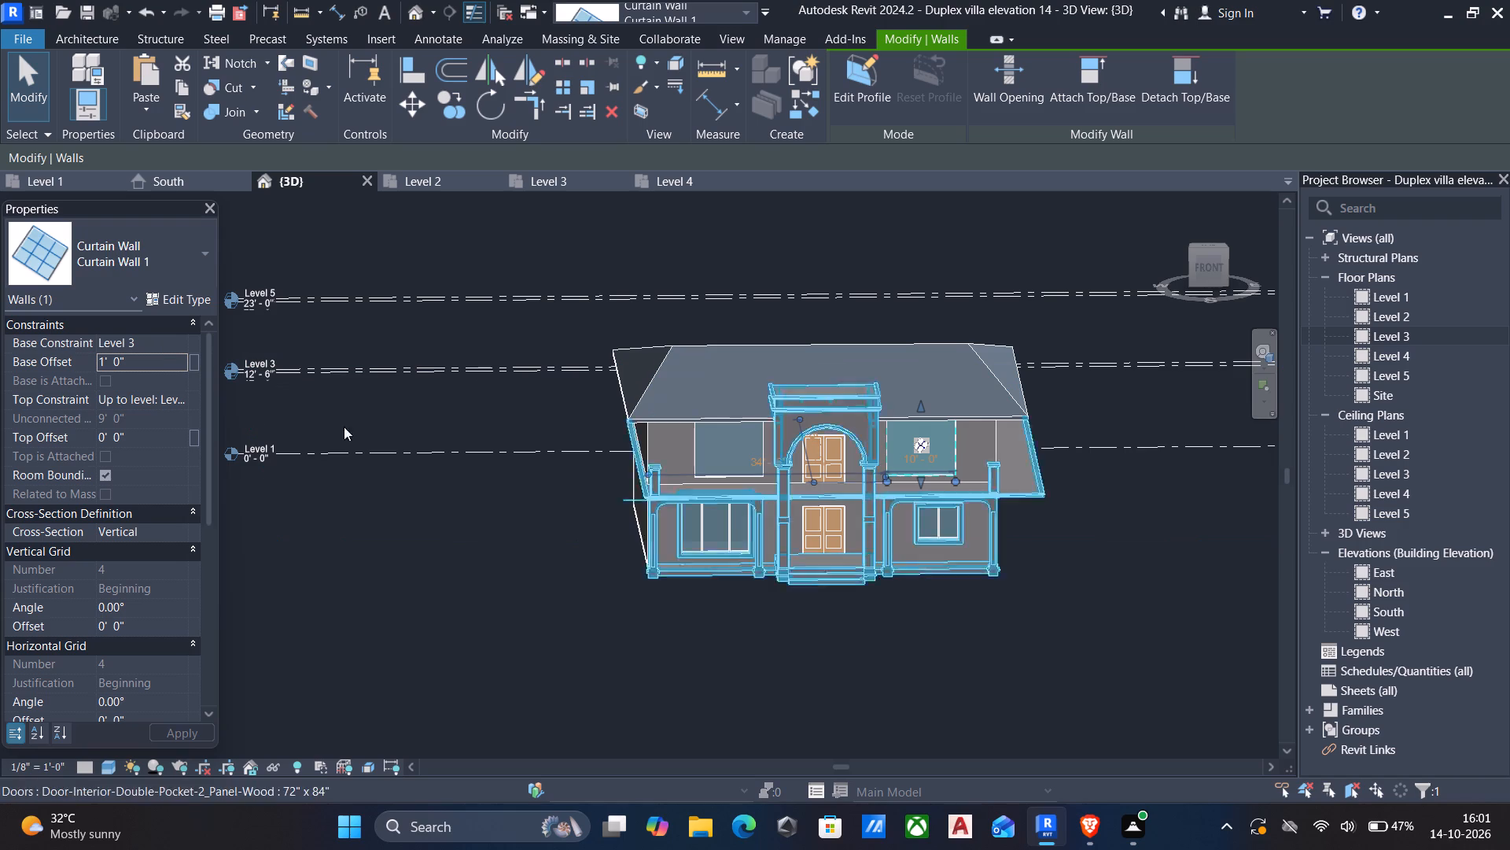
Set the top offset of the upper-floor curtain wall east of the door to -3'.
{"action": "left_click", "coordinate": [169, 435]}
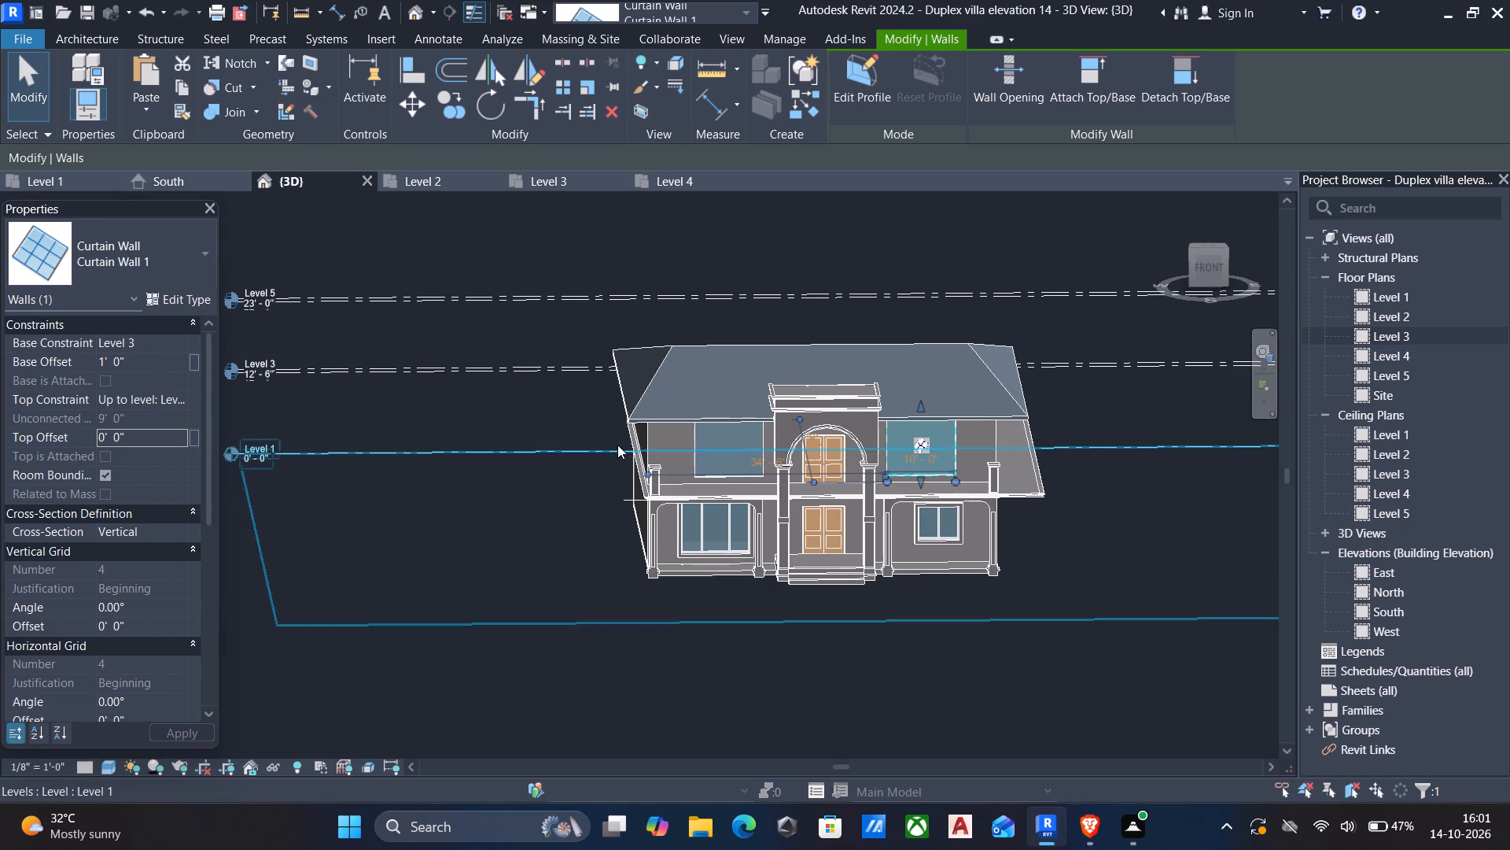
{"action": "type", "text": "-3"}
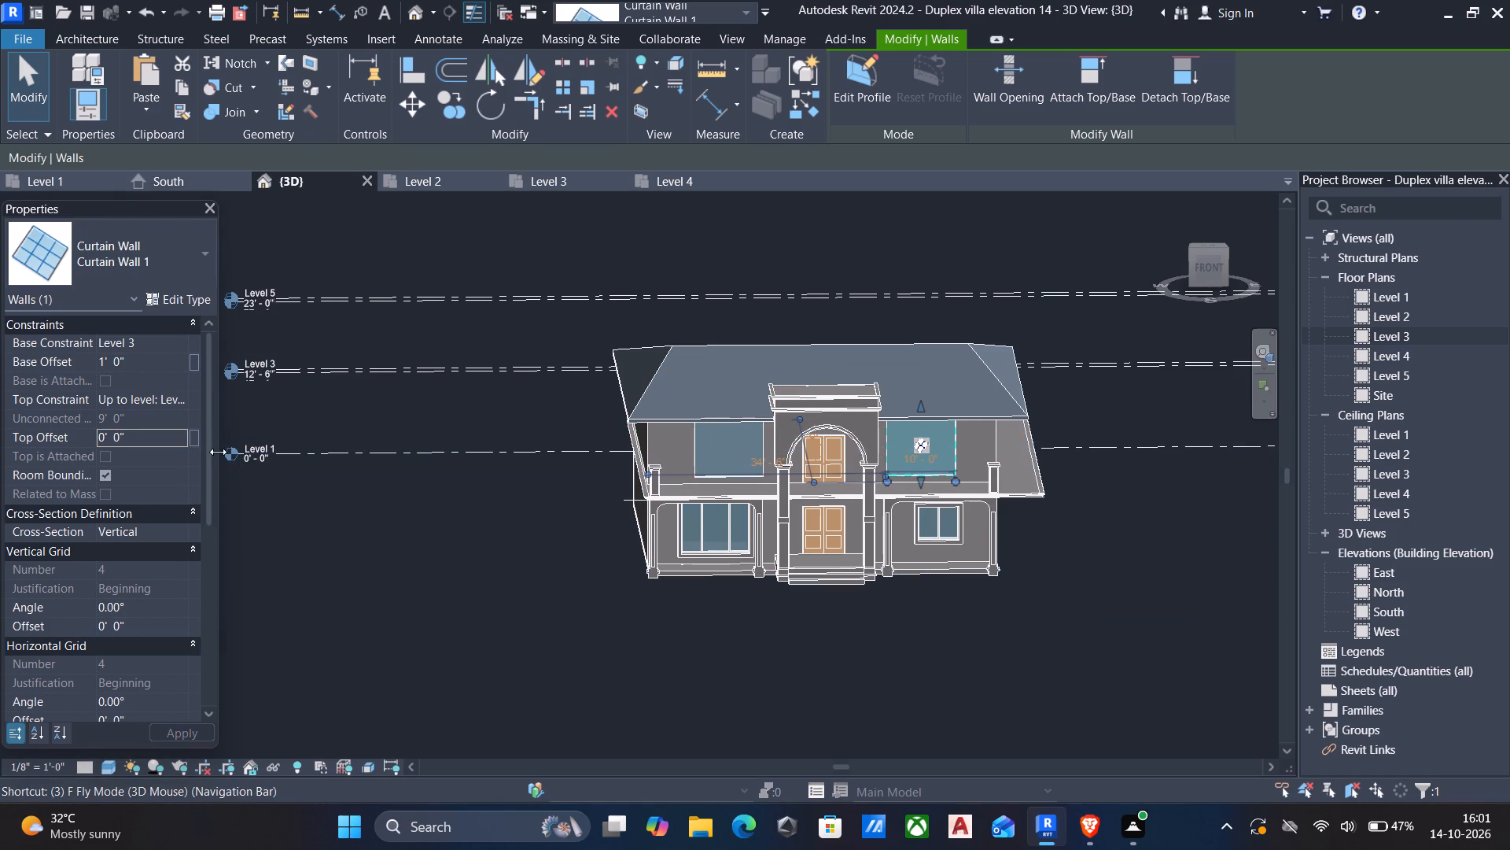
{"action": "left_click", "coordinate": [171, 437]}
{"action": "type", "text": "-3"}
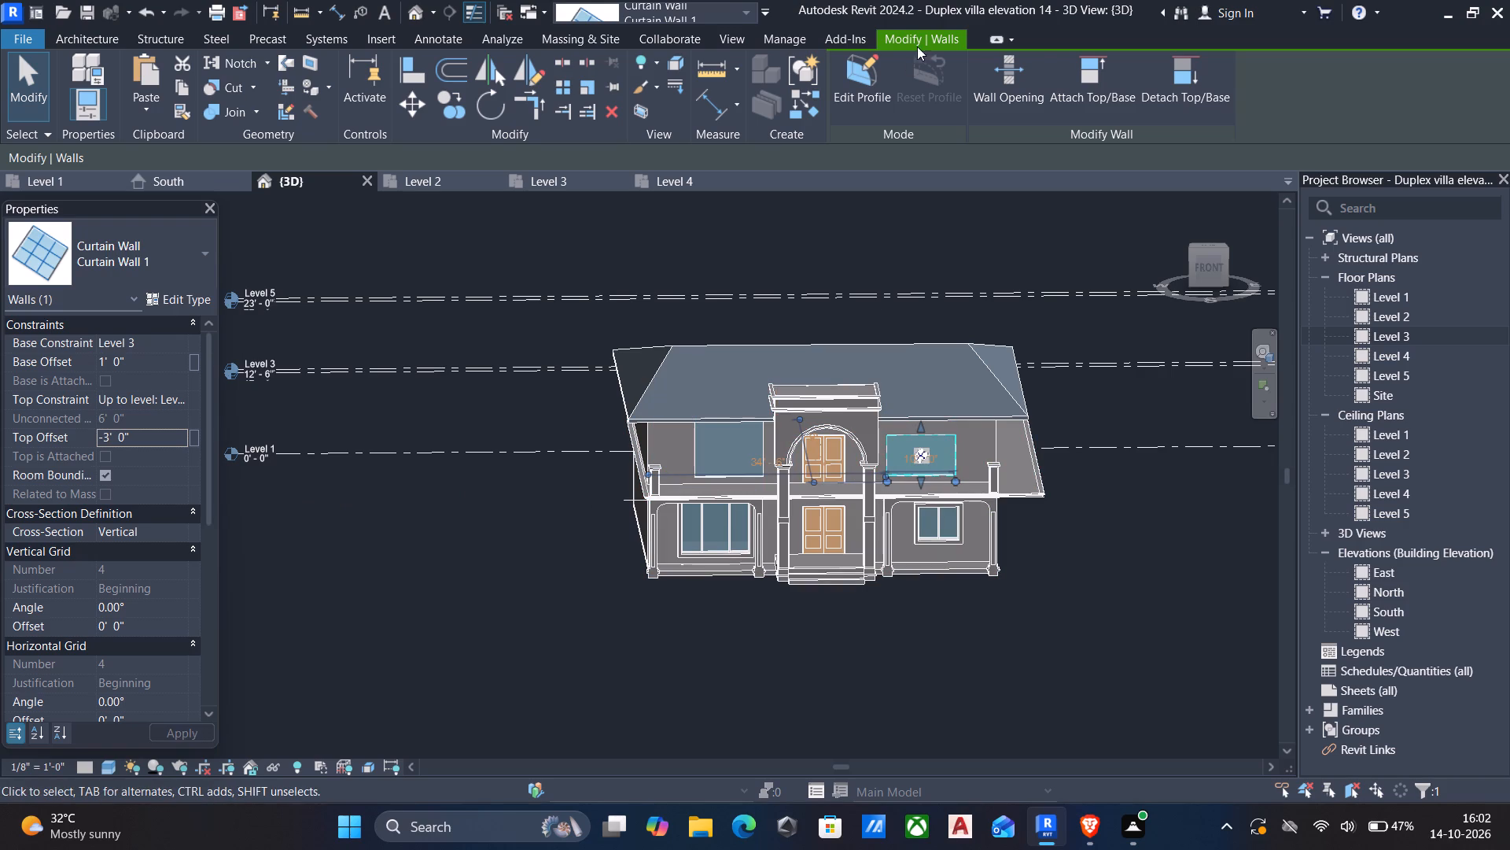
Set the top offset of the upper-floor curtain wall west of the door to -3'.
{"action": "left_click", "coordinate": [1200, 260]}
{"action": "scroll", "coordinate": [832, 358], "scroll_direction": "down", "scroll_amount": 5}
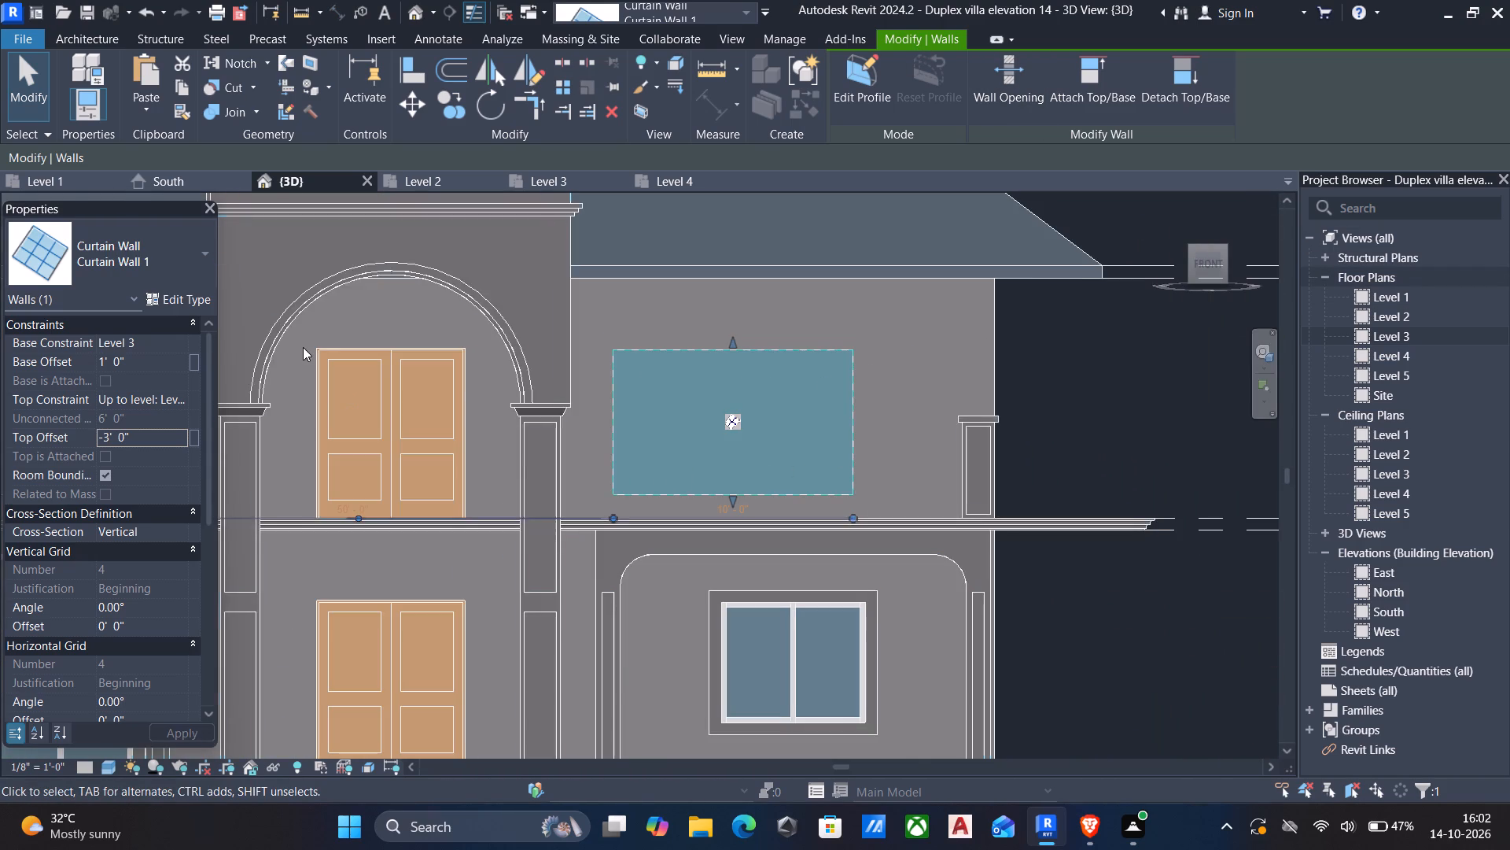
{"action": "middle_click_drag", "start_coordinate": [302, 344], "coordinate": [752, 324]}
{"action": "scroll", "coordinate": [765, 327], "scroll_direction": "down", "scroll_amount": 3}
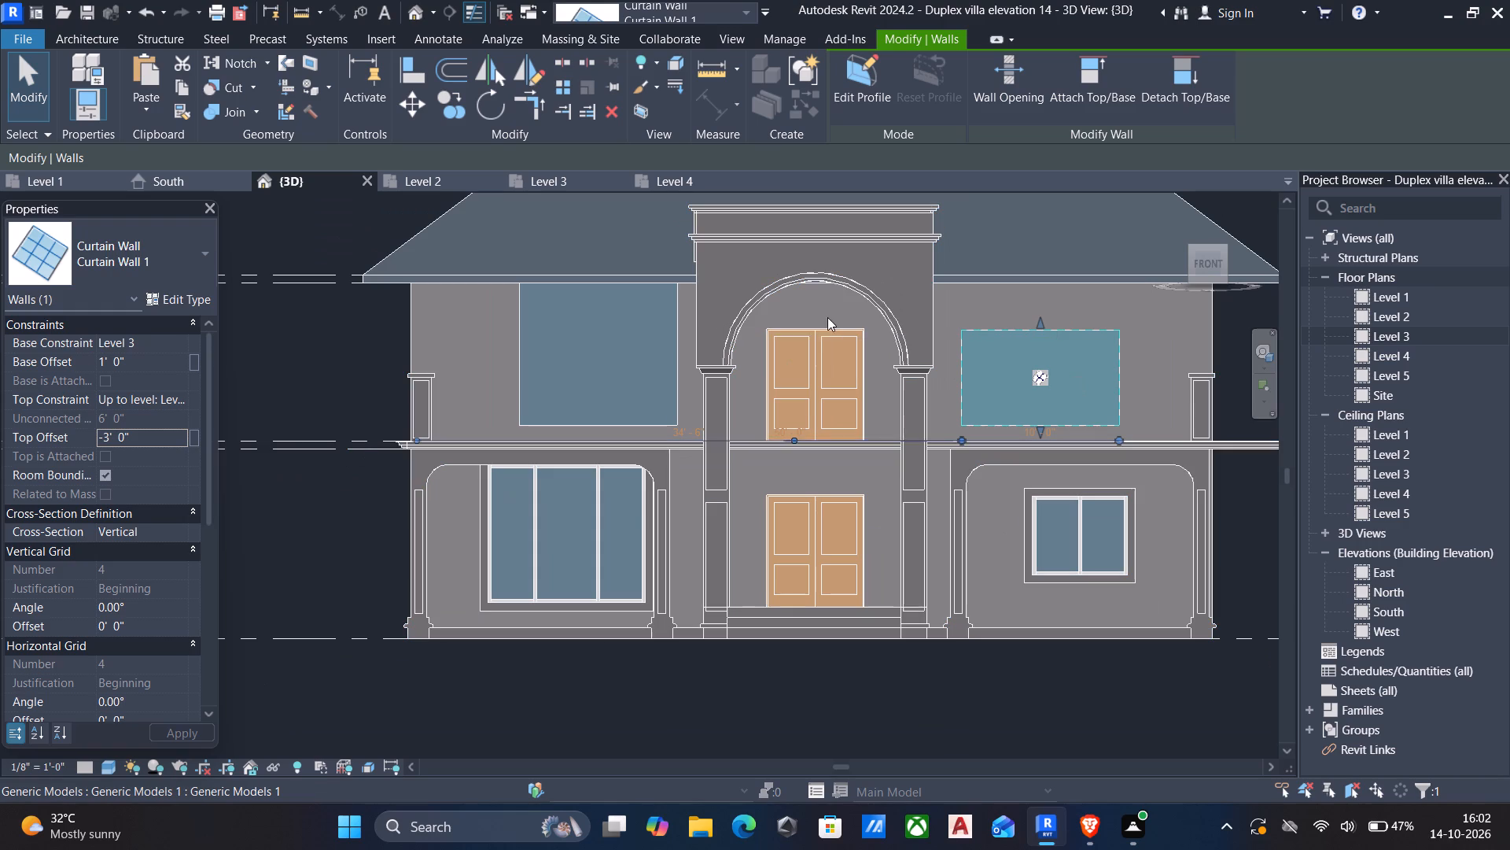
{"action": "key", "text": "Escape"}
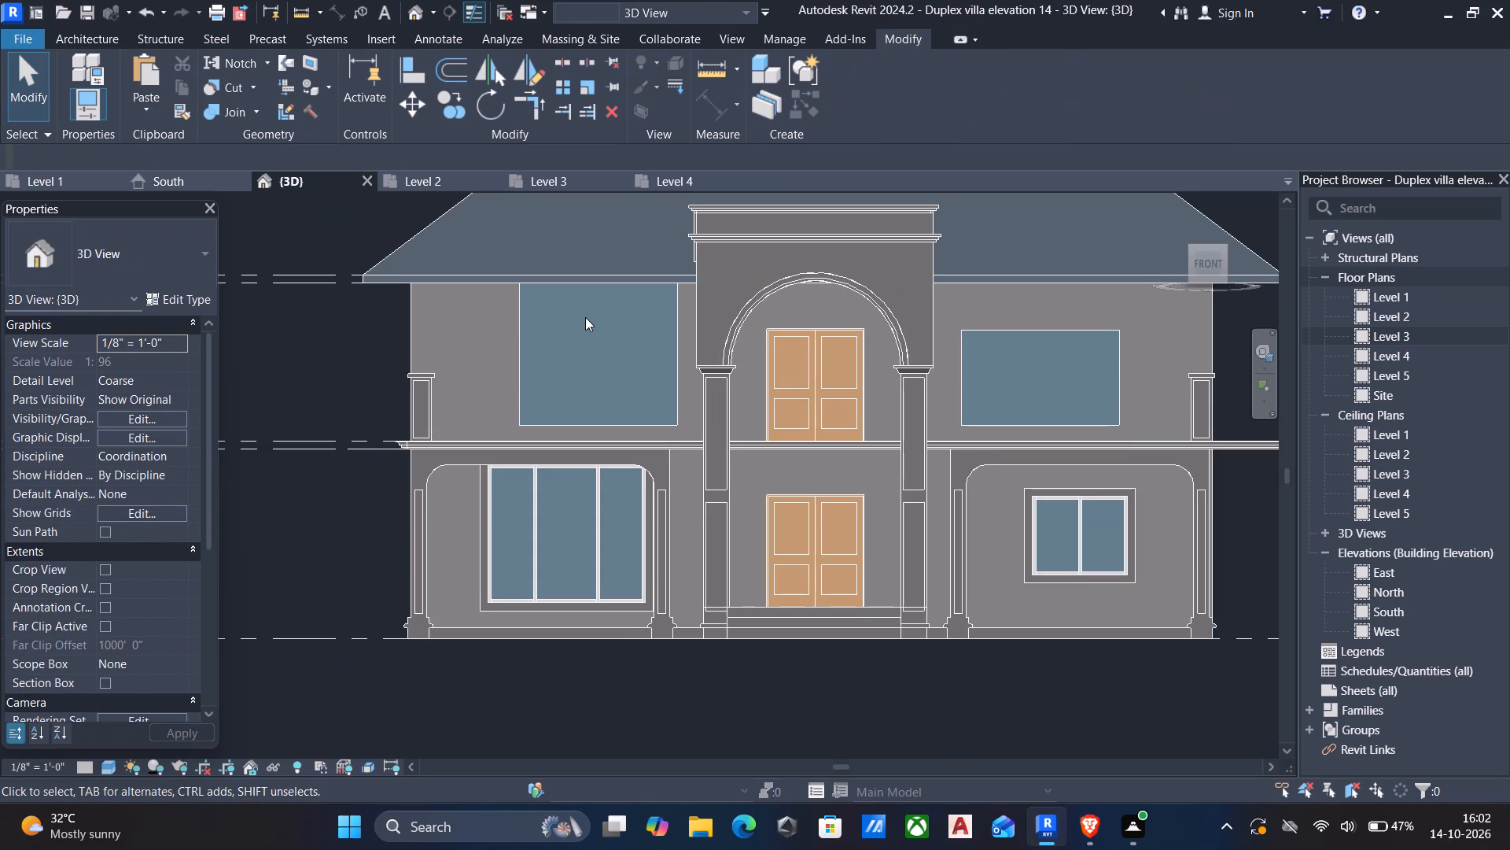
{"action": "left_click", "coordinate": [521, 349]}
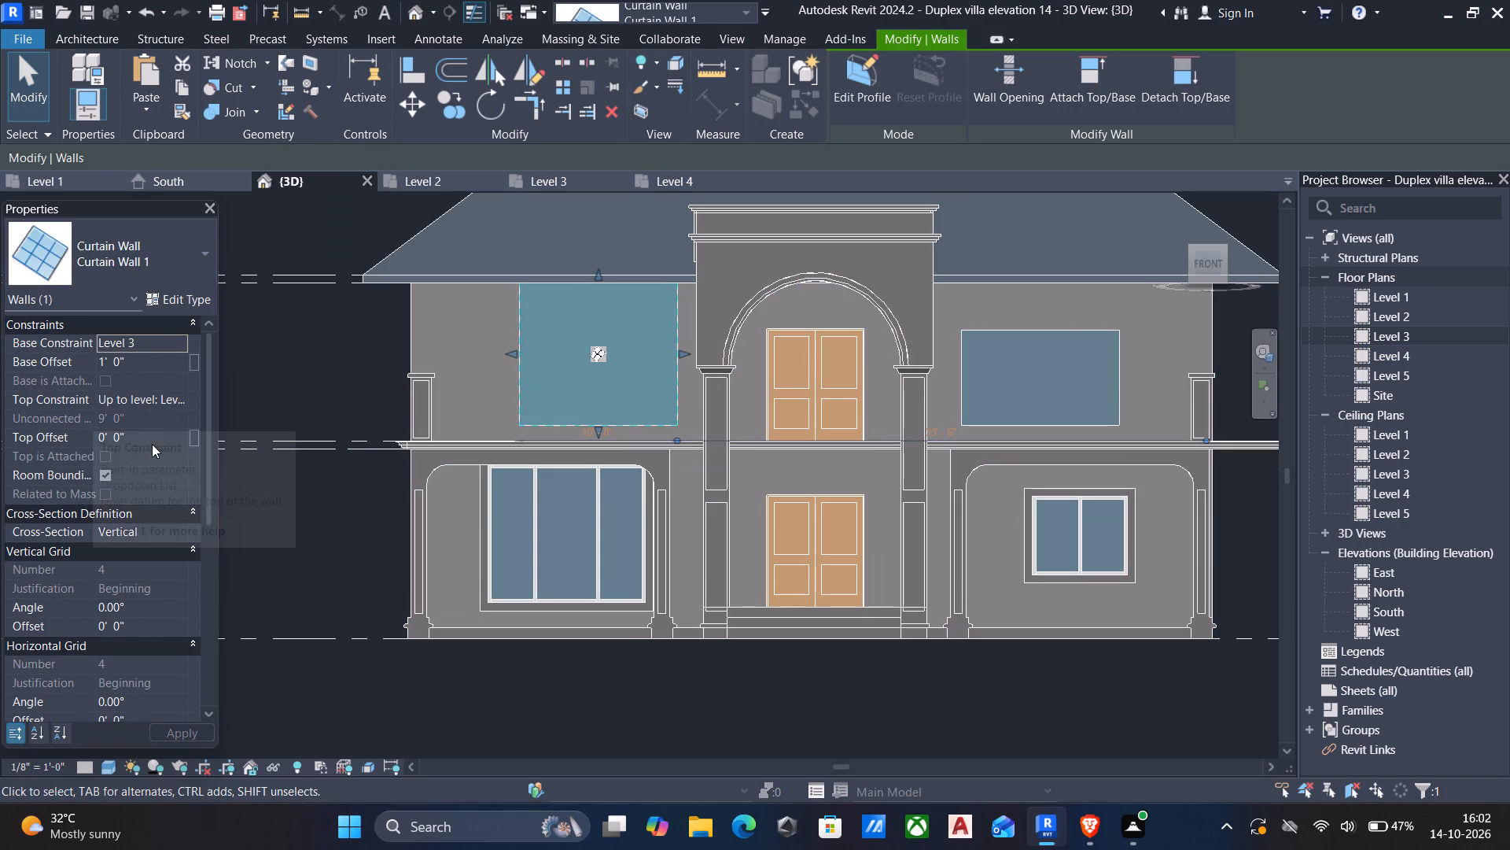
{"action": "left_click", "coordinate": [152, 442]}
{"action": "type", "text": "-3"}
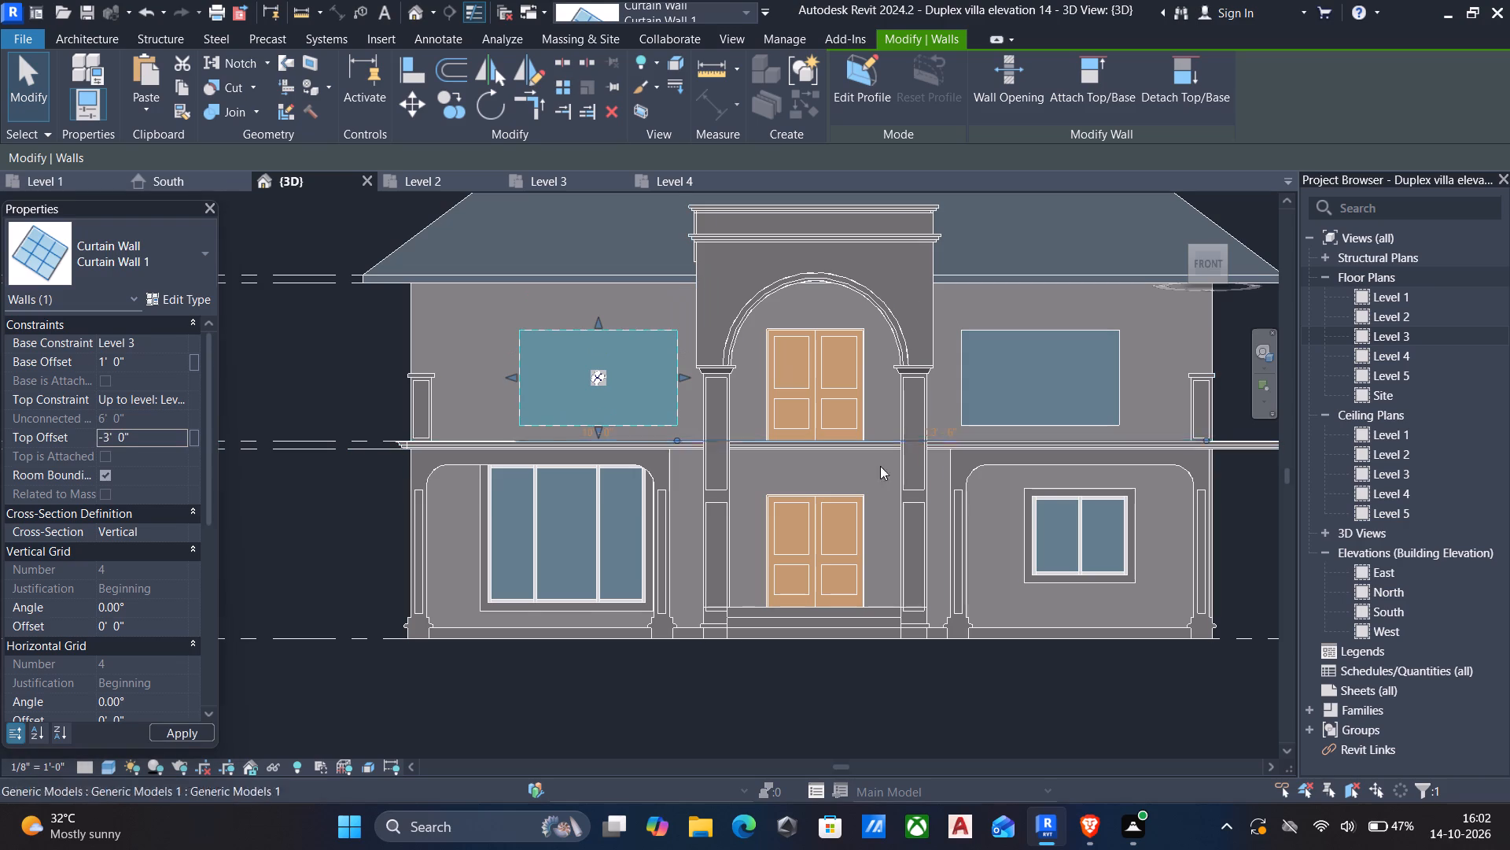
{"action": "key", "text": "apostrophe"}
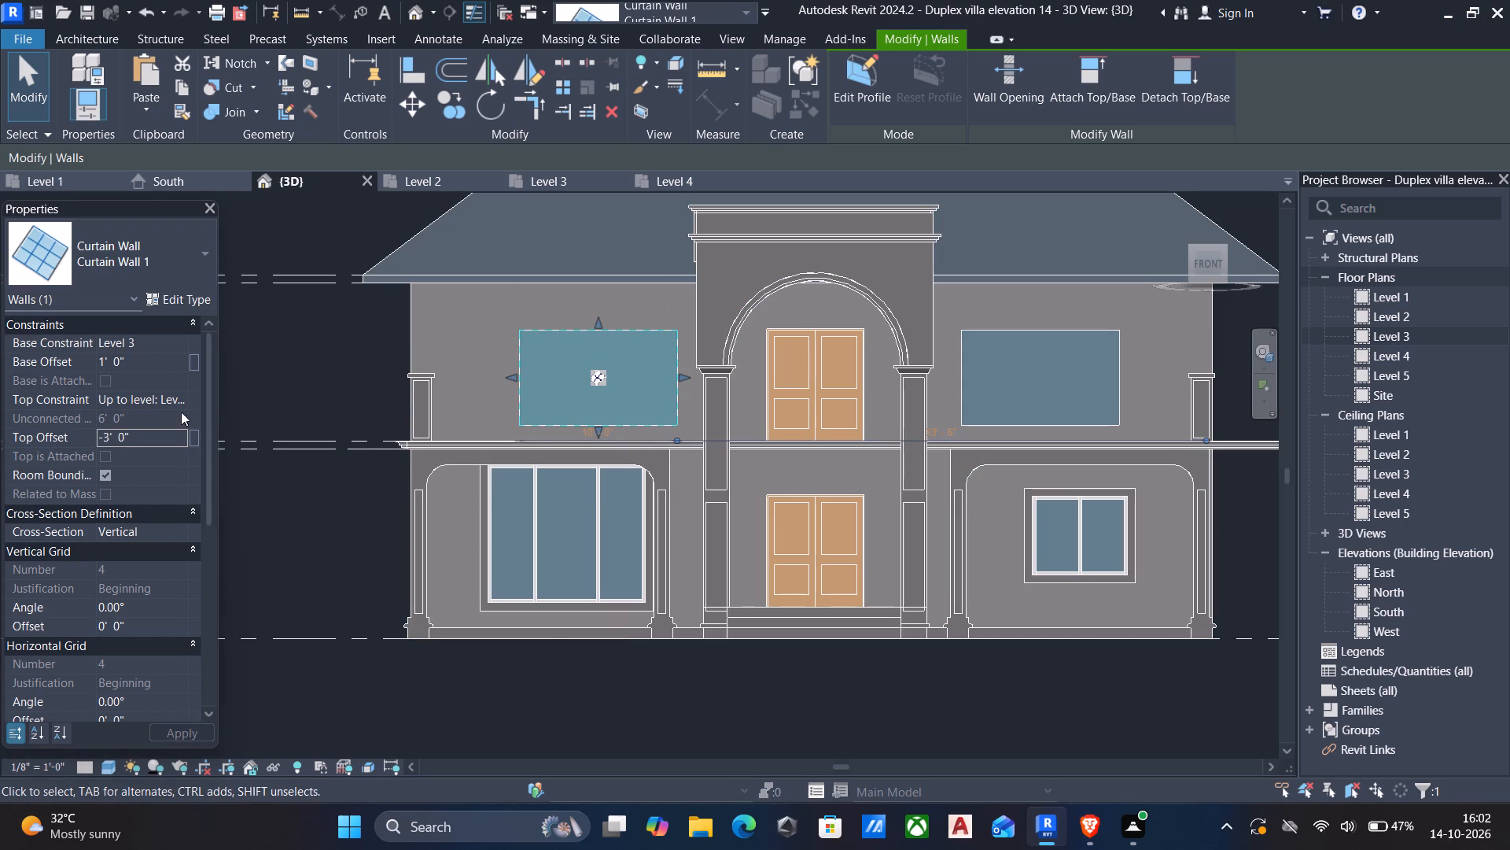
{"action": "left_click", "coordinate": [160, 441]}
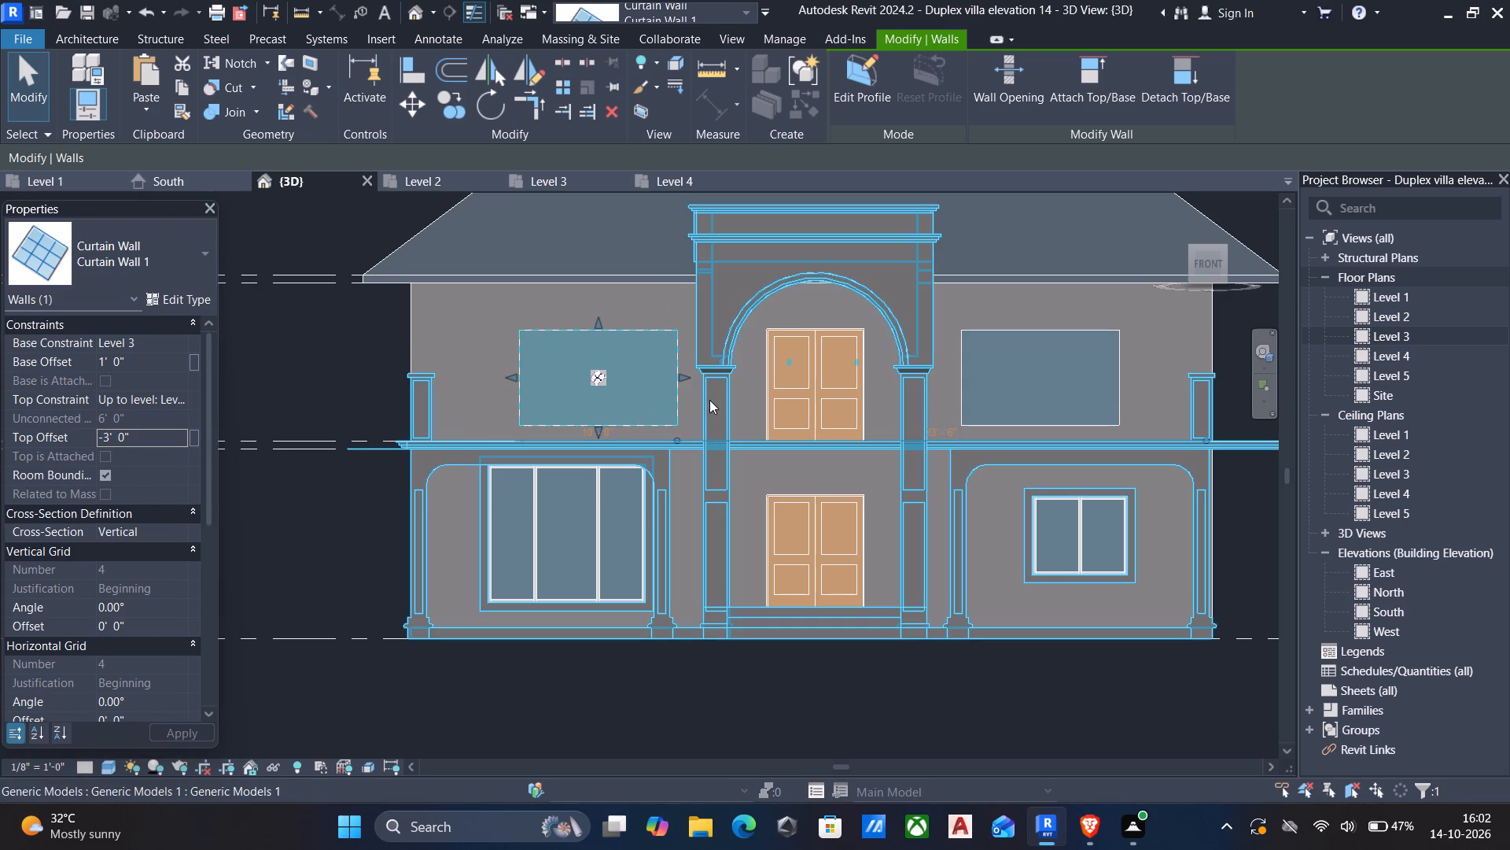
{"action": "key", "text": "Escape"}
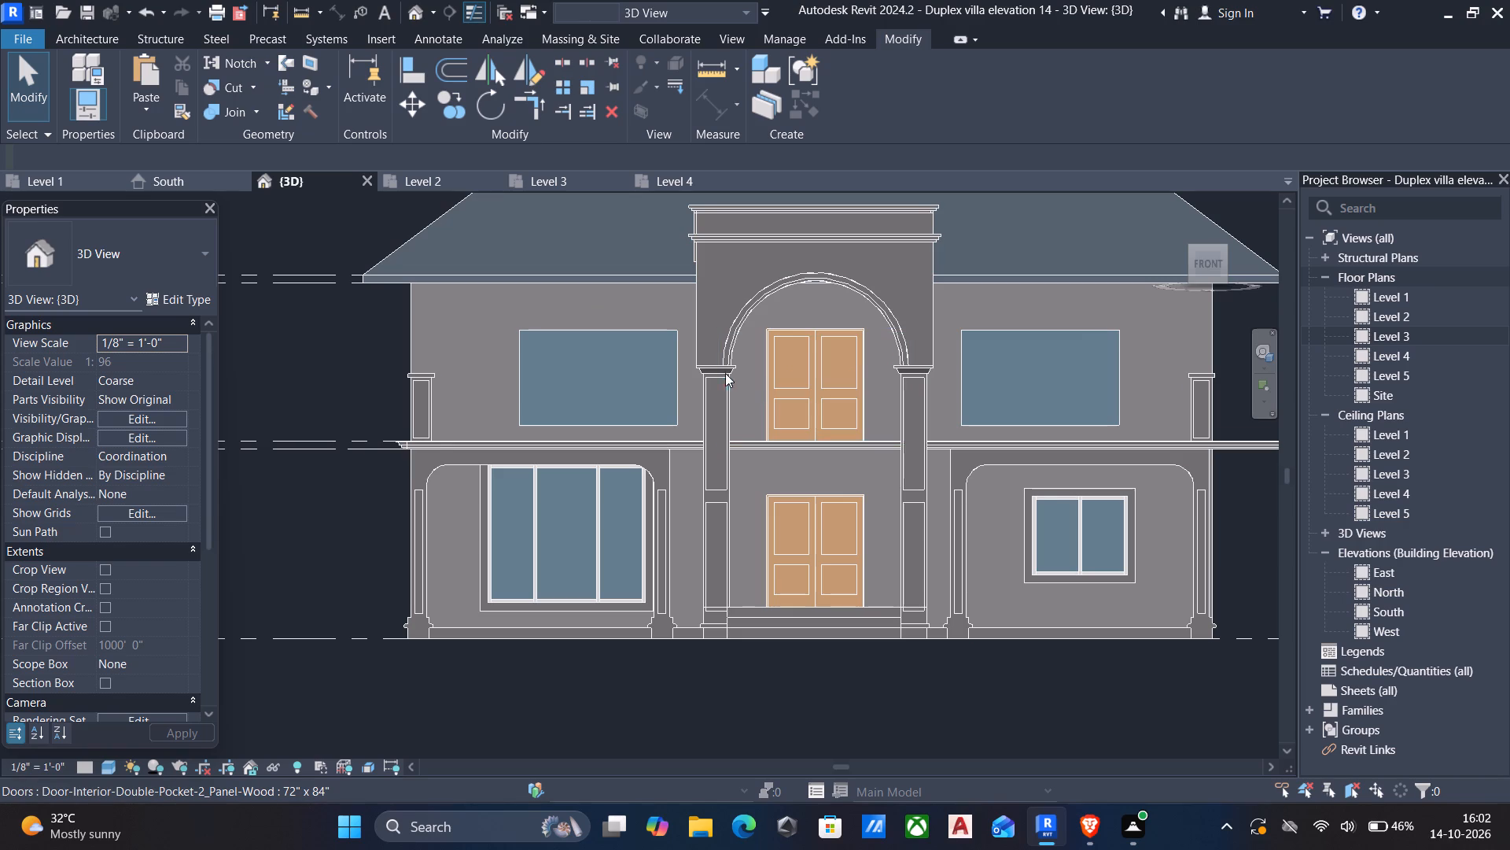
Place two vertical Curtain Grid lines in each upper-floor curtain wall, dividing each into three equal panels.
{"action": "left_click", "coordinate": [88, 35]}
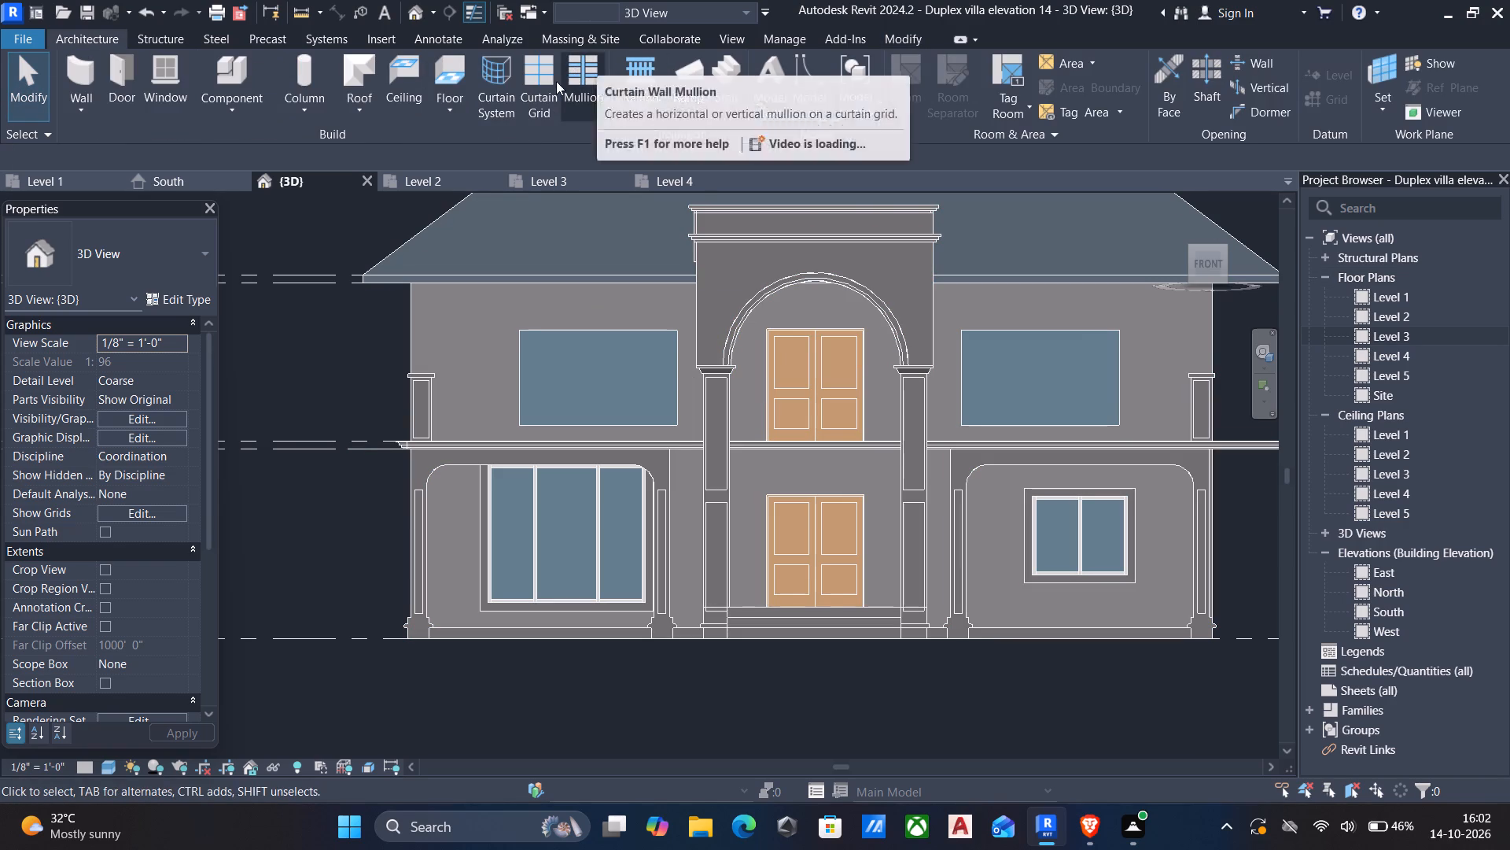
{"action": "left_click", "coordinate": [538, 82]}
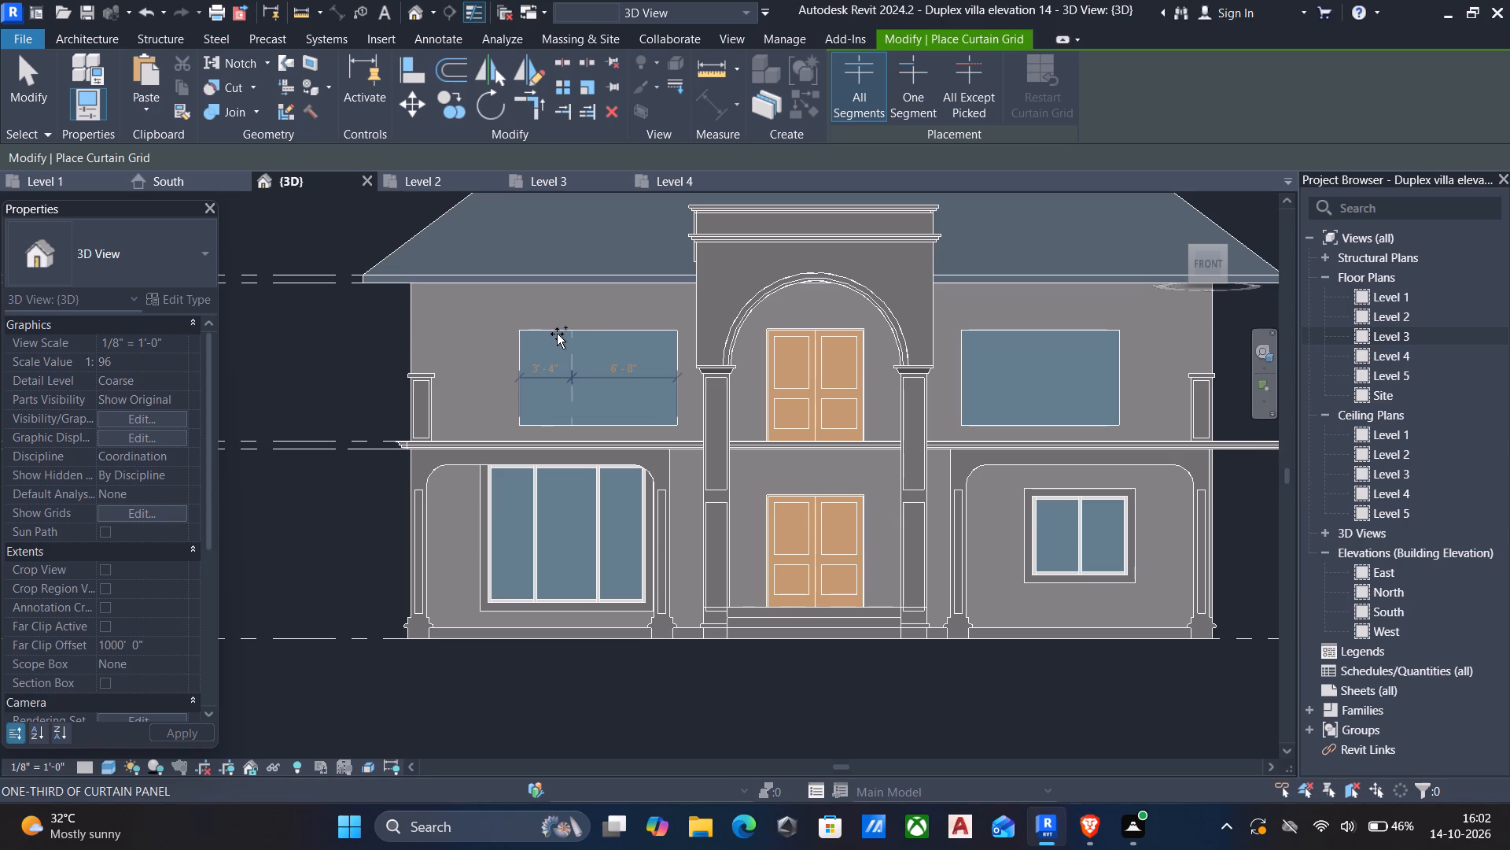
{"action": "left_click", "coordinate": [557, 334]}
{"action": "left_click", "coordinate": [639, 332]}
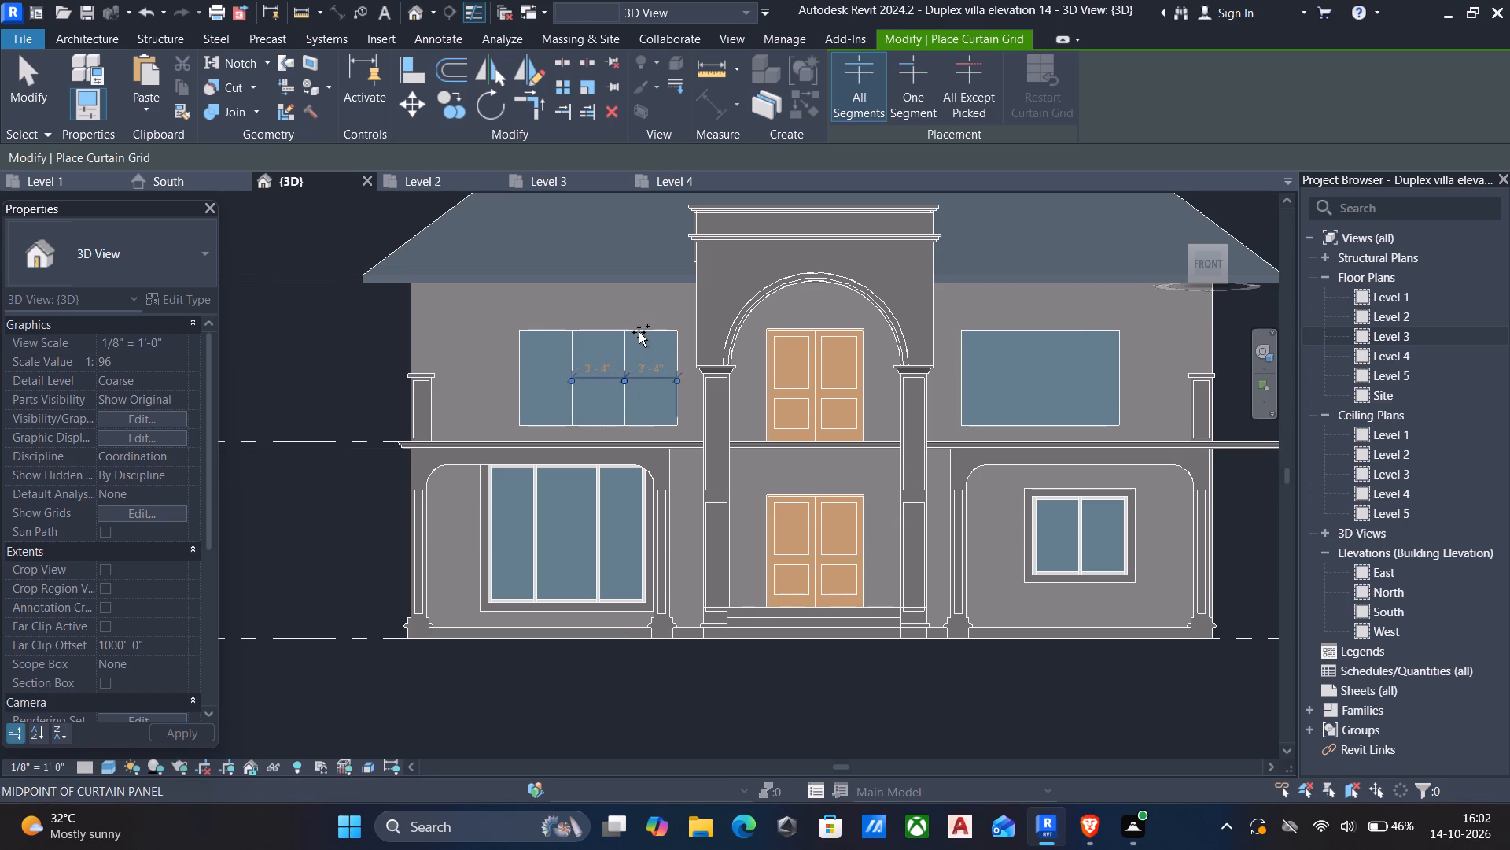
{"action": "left_click", "coordinate": [1013, 331]}
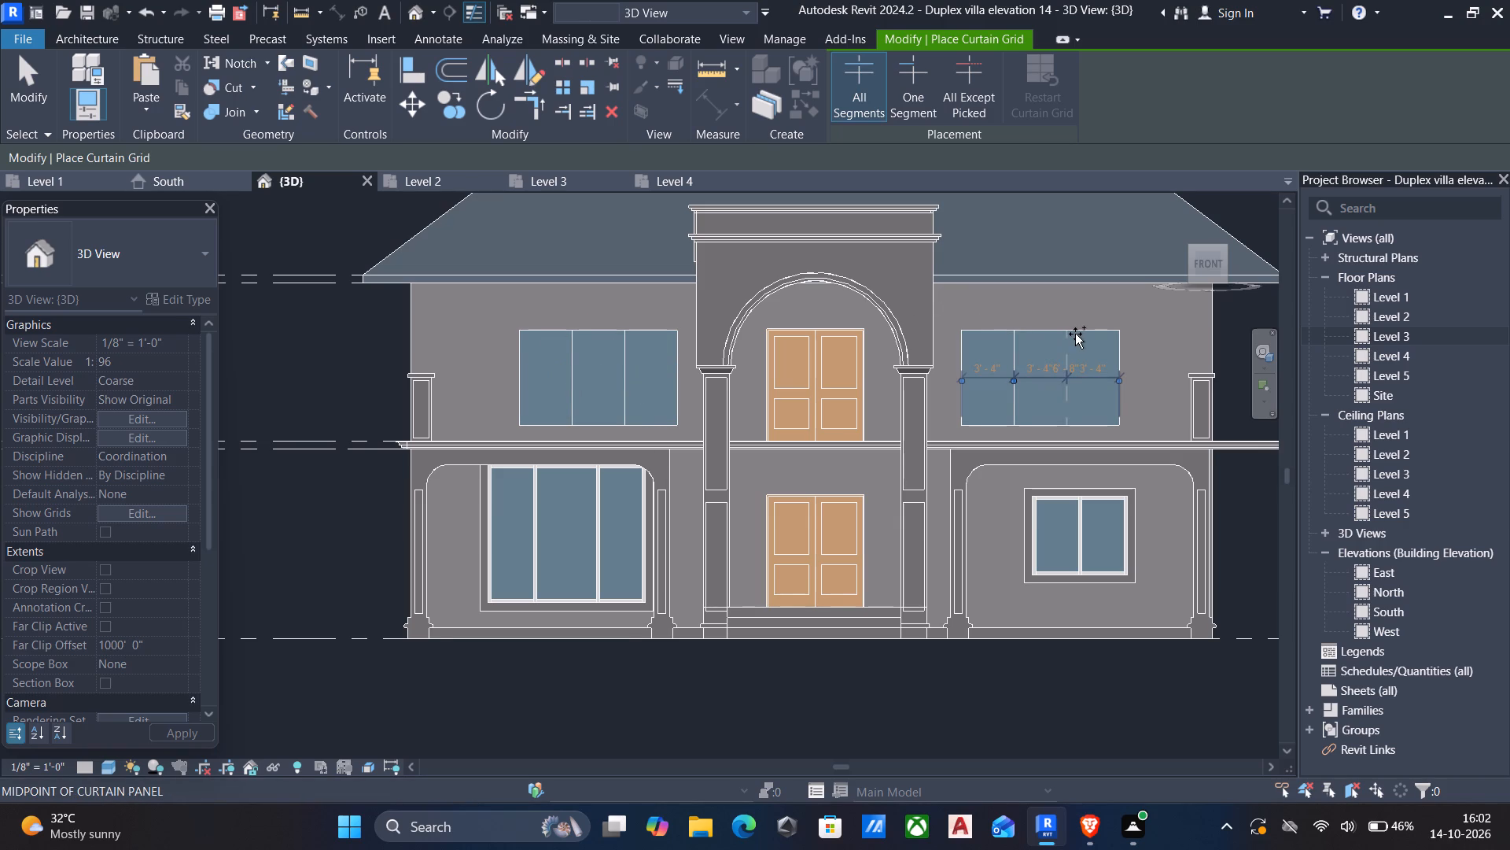
{"action": "left_click", "coordinate": [1079, 334]}
{"action": "key", "text": "Escape"}
{"action": "key", "text": "Escape"}
Set the two outer panels of the east upper-floor curtain wall to 3' wide by repositioning its grid lines.
{"action": "left_click", "coordinate": [1069, 363]}
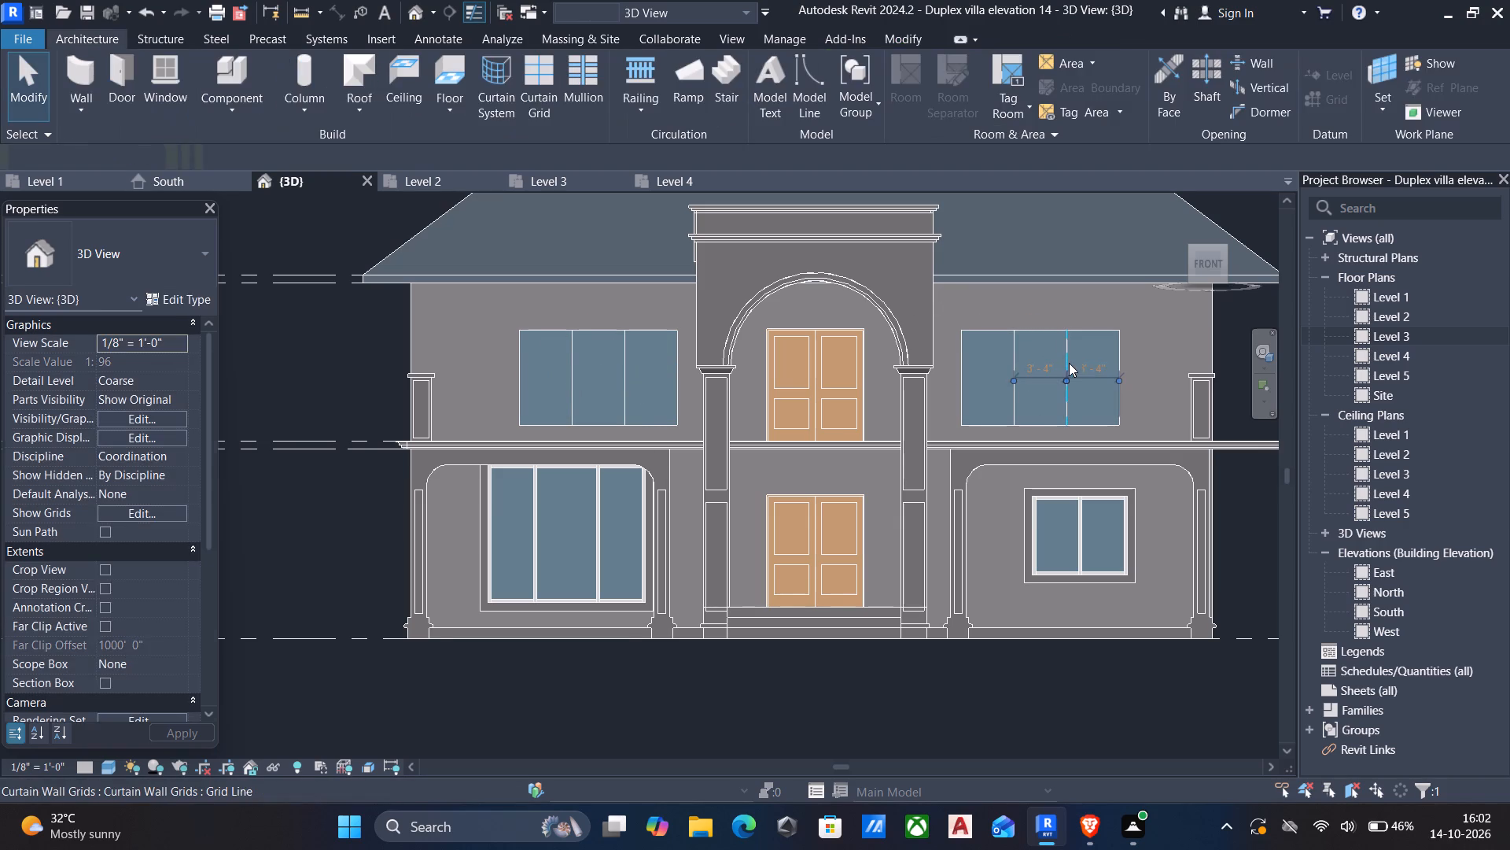
{"action": "left_click", "coordinate": [1082, 364]}
{"action": "type", "text": "3'"}
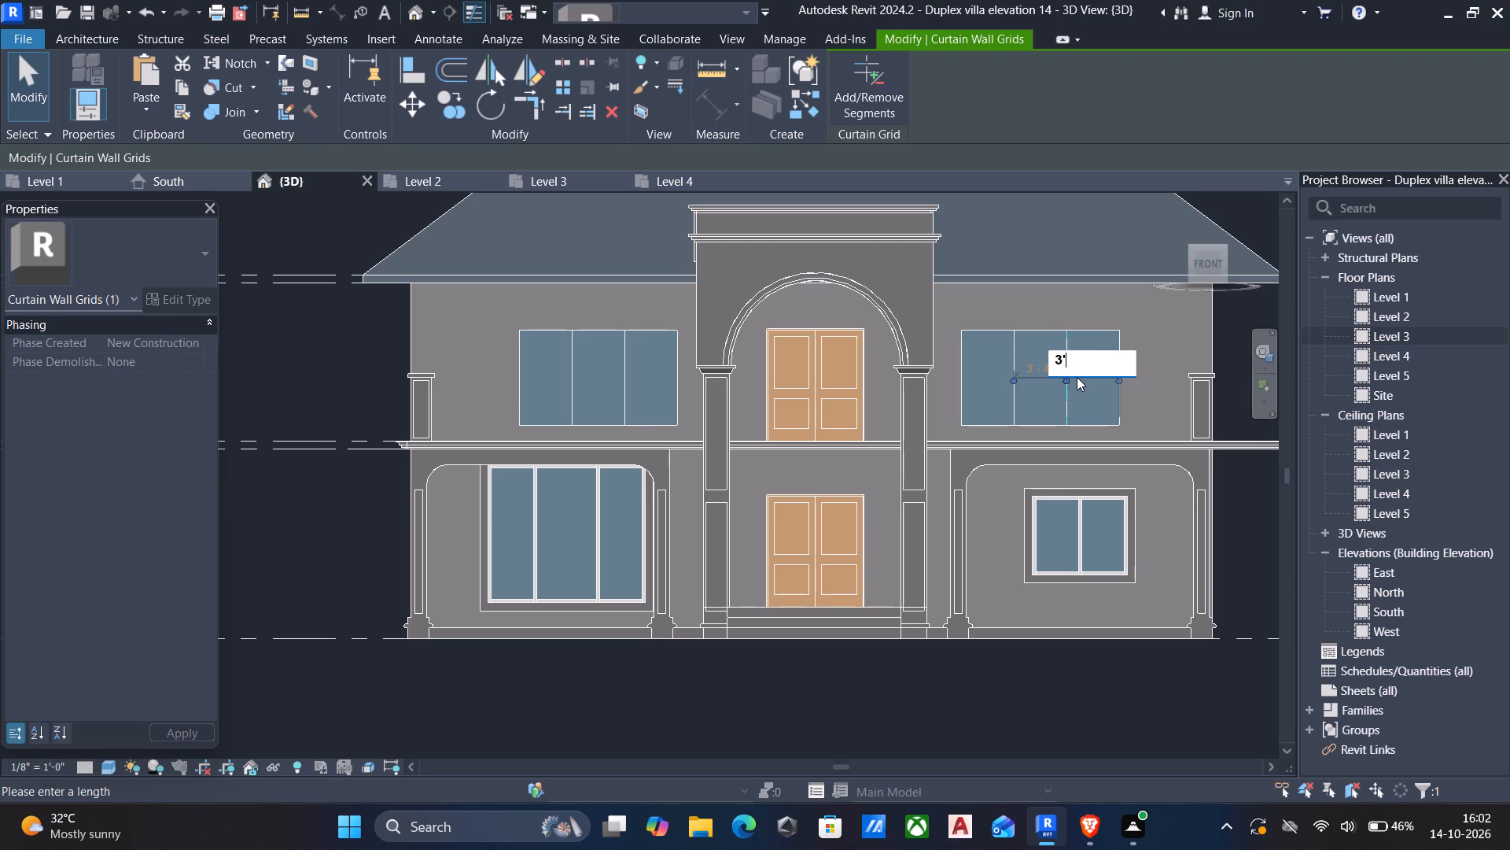
{"action": "key", "text": "Return"}
{"action": "left_click", "coordinate": [1009, 350]}
{"action": "left_click", "coordinate": [996, 365]}
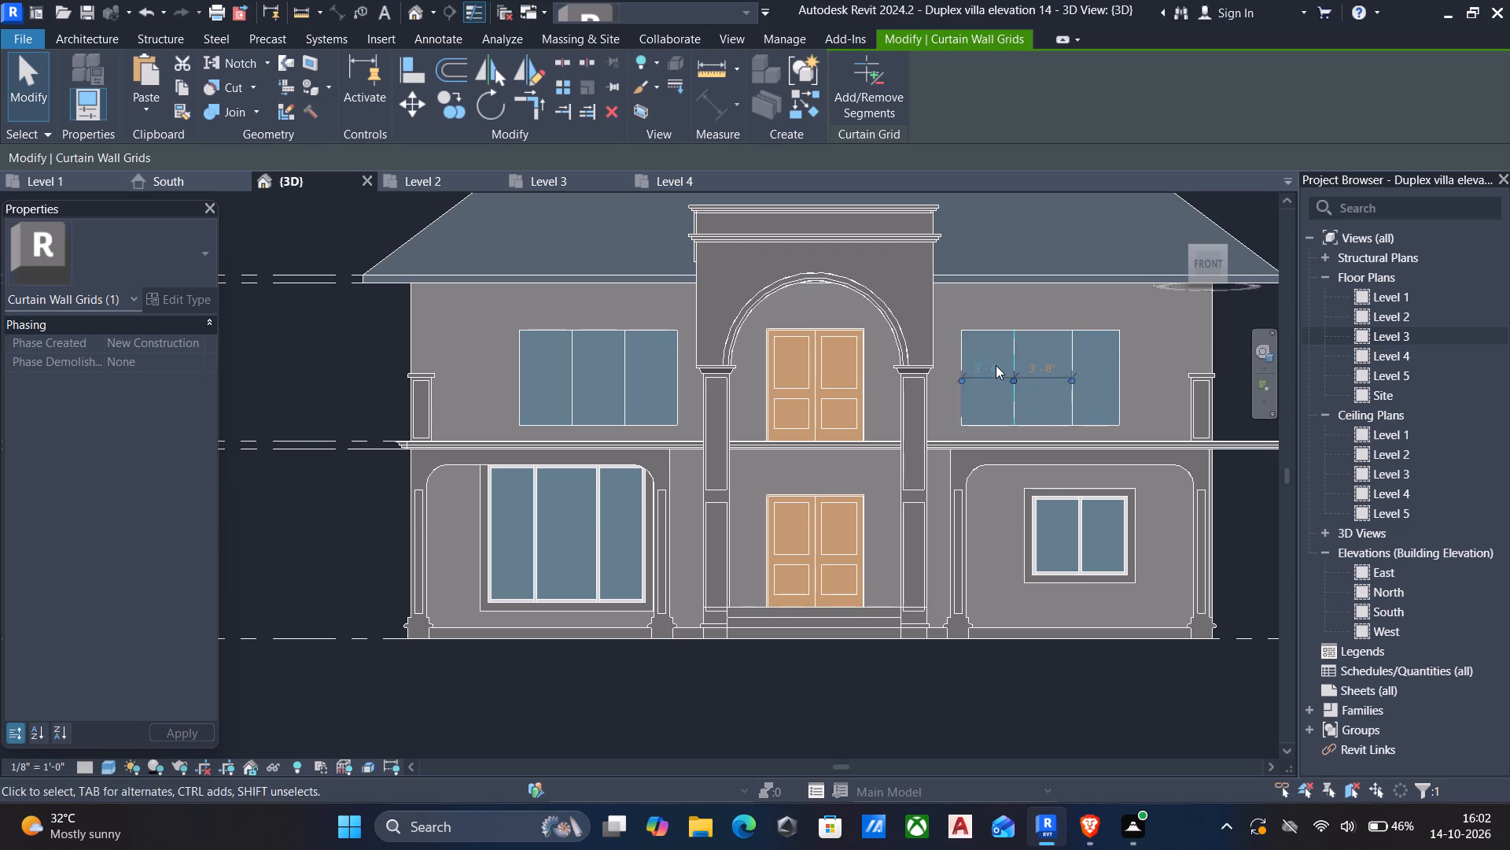
{"action": "key", "text": "3"}
{"action": "key", "text": "apostrophe"}
{"action": "key", "text": "Return"}
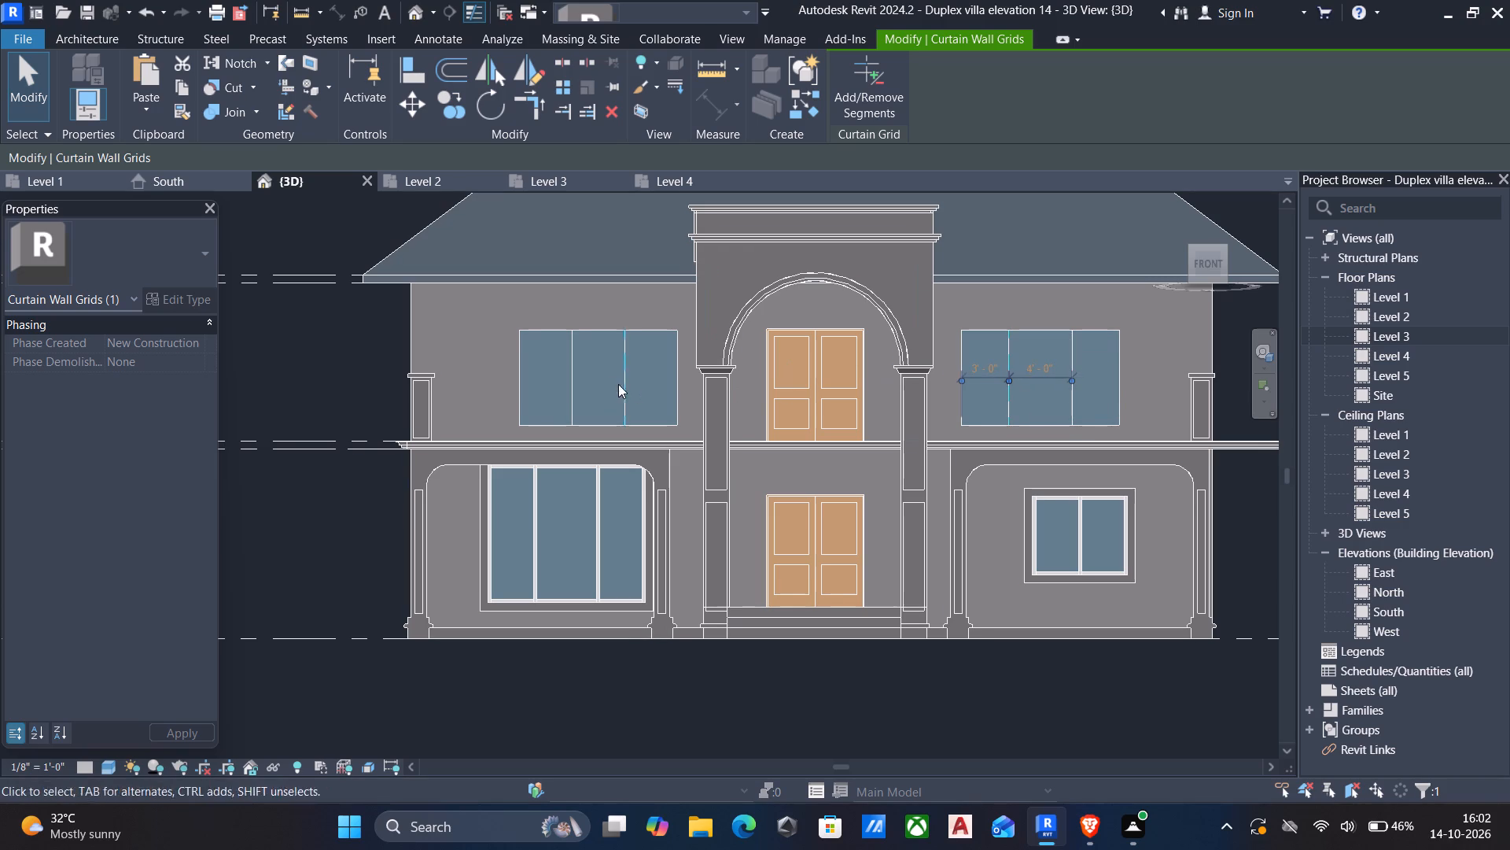
Set the two outer panels of the west upper-floor curtain wall to 3' wide by repositioning its grid lines.
{"action": "left_click", "coordinate": [621, 379]}
{"action": "left_click", "coordinate": [648, 368]}
{"action": "key", "text": "3"}
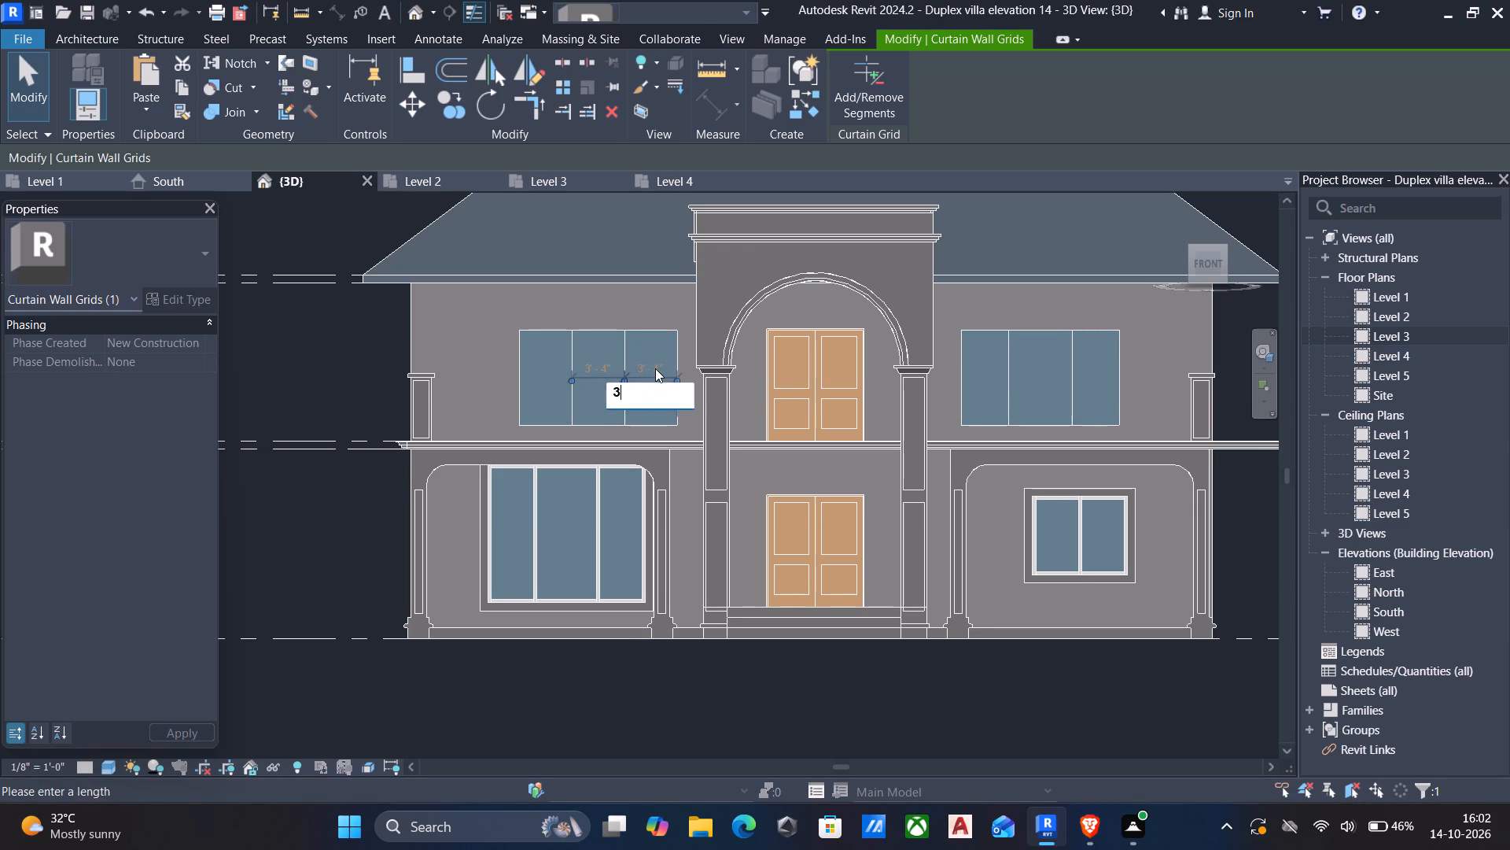
{"action": "key", "text": "apostrophe"}
{"action": "key", "text": "Return"}
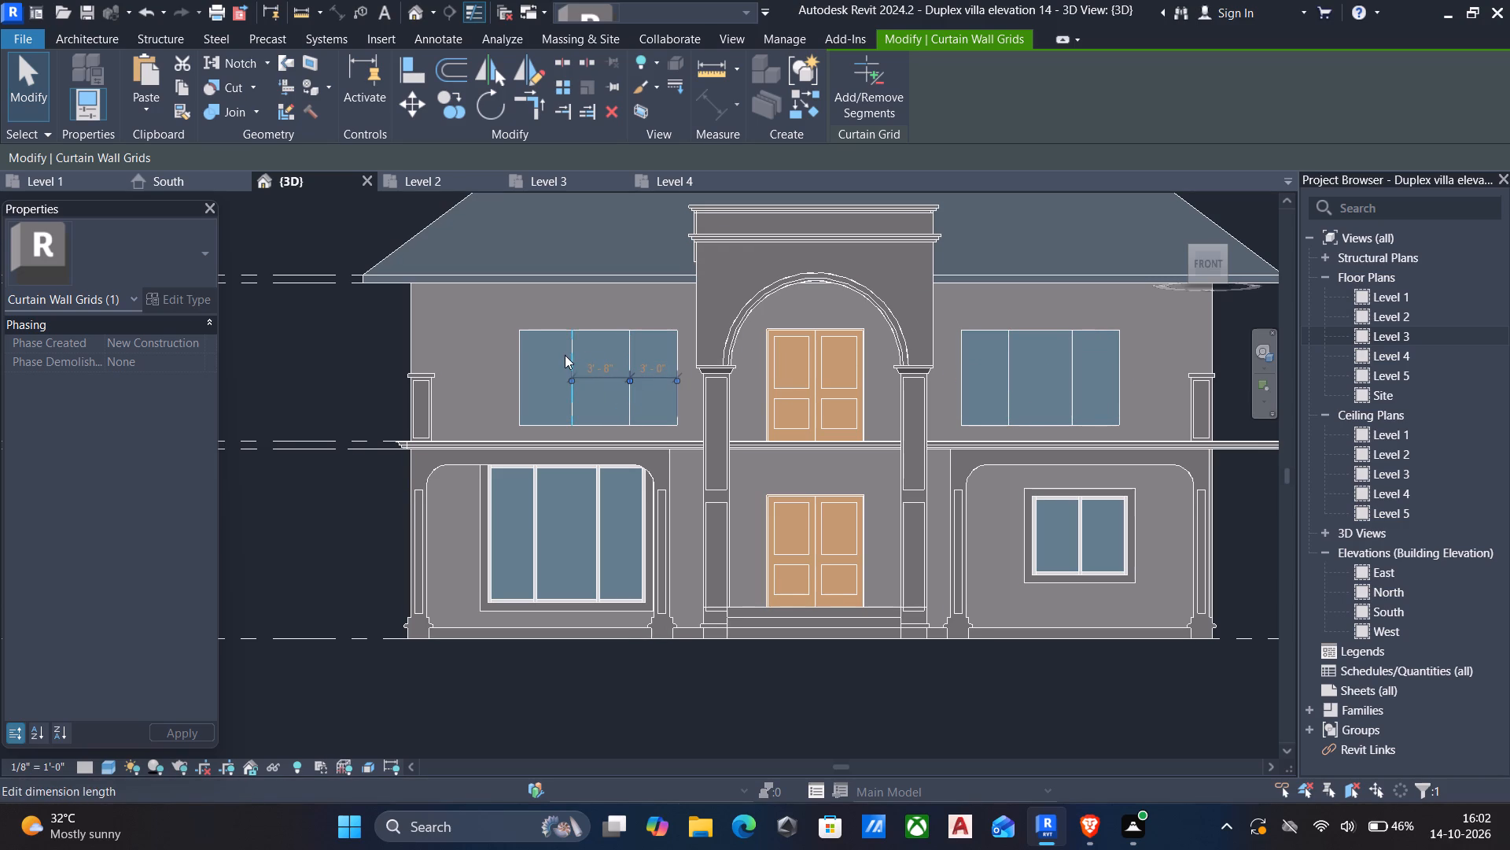
{"action": "left_click", "coordinate": [578, 356]}
{"action": "left_click", "coordinate": [560, 366]}
{"action": "key", "text": "3"}
{"action": "key", "text": "apostrophe"}
{"action": "key", "text": "Return"}
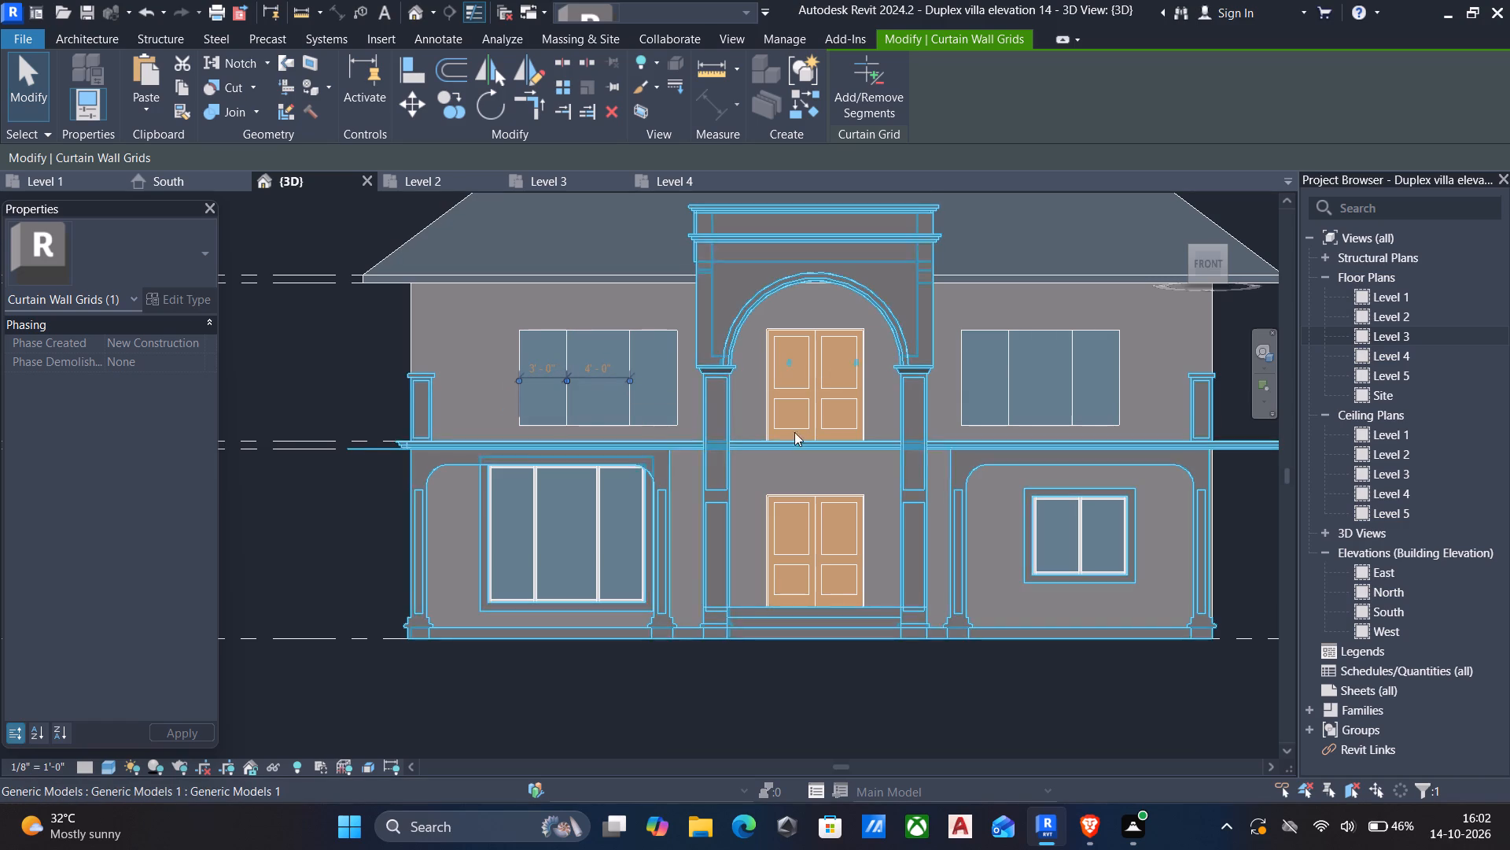
{"action": "key", "text": "Escape"}
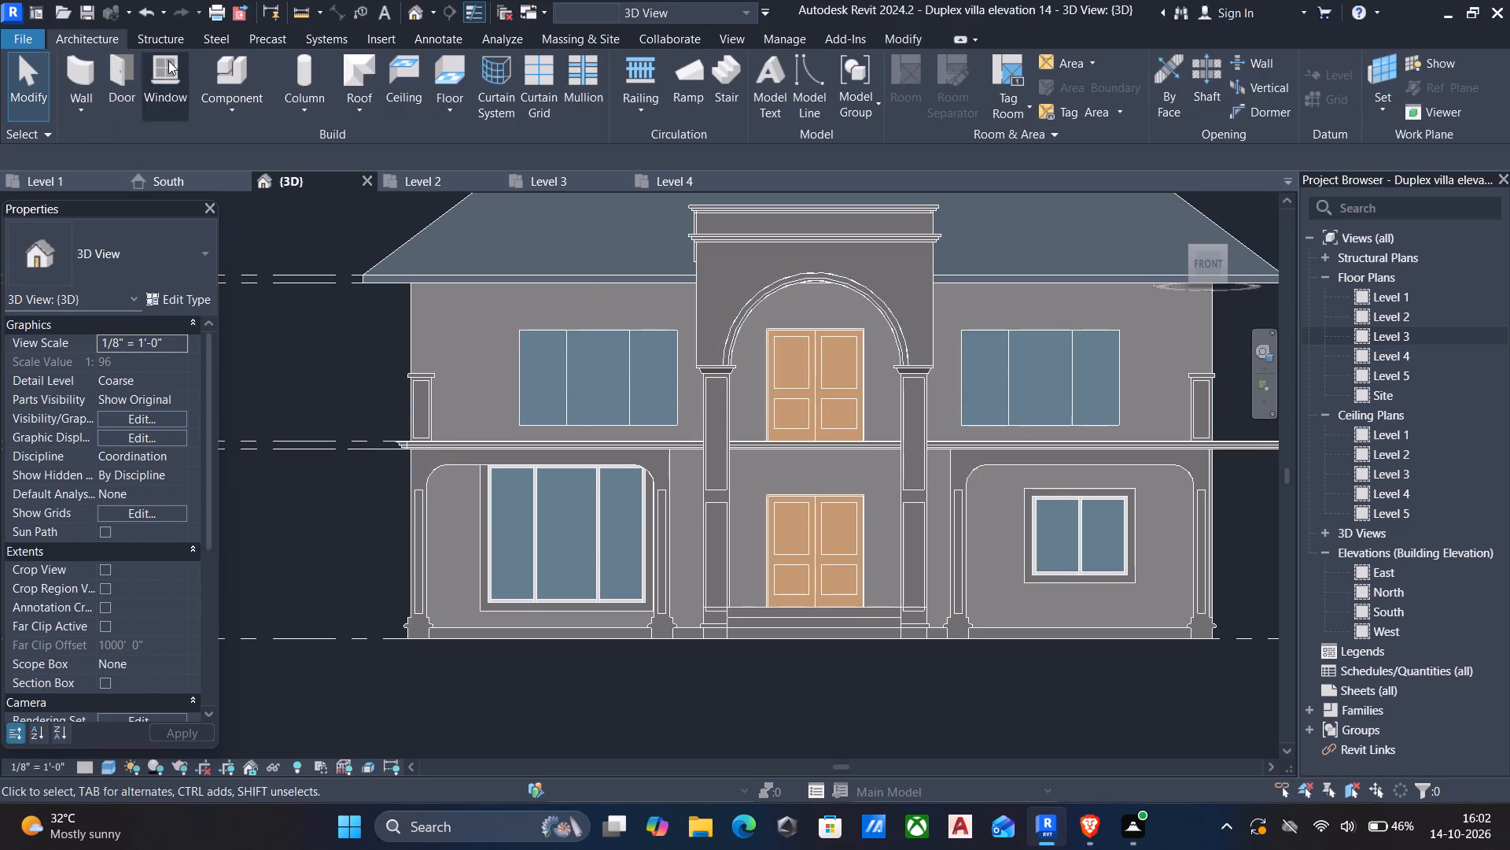
Add 2.5" x 5" rectangular mullions to all grid lines of both upper-floor curtain walls.
{"action": "left_click", "coordinate": [562, 70]}
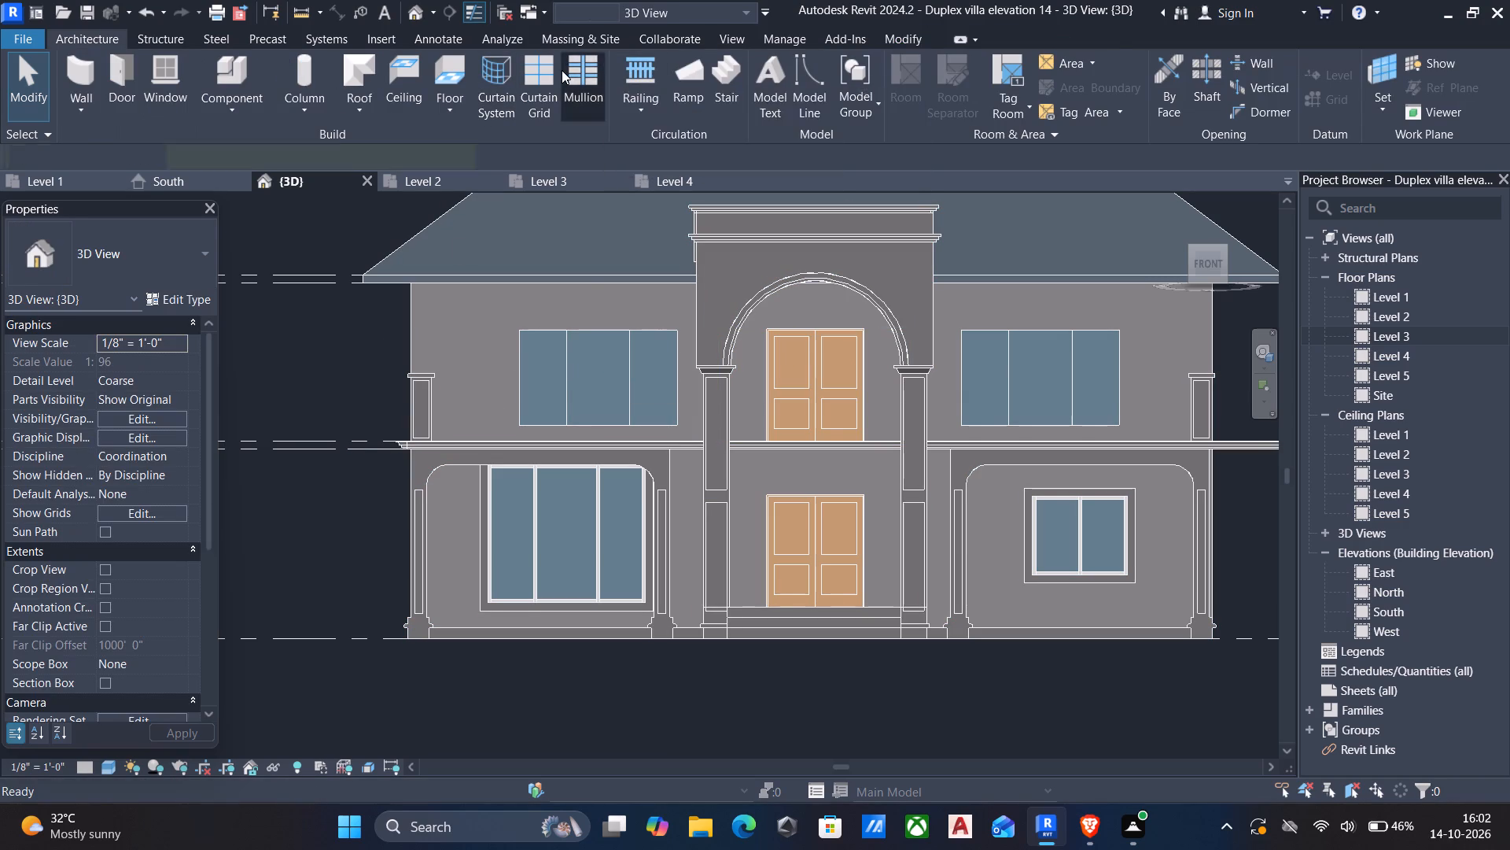
{"action": "left_click", "coordinate": [944, 83]}
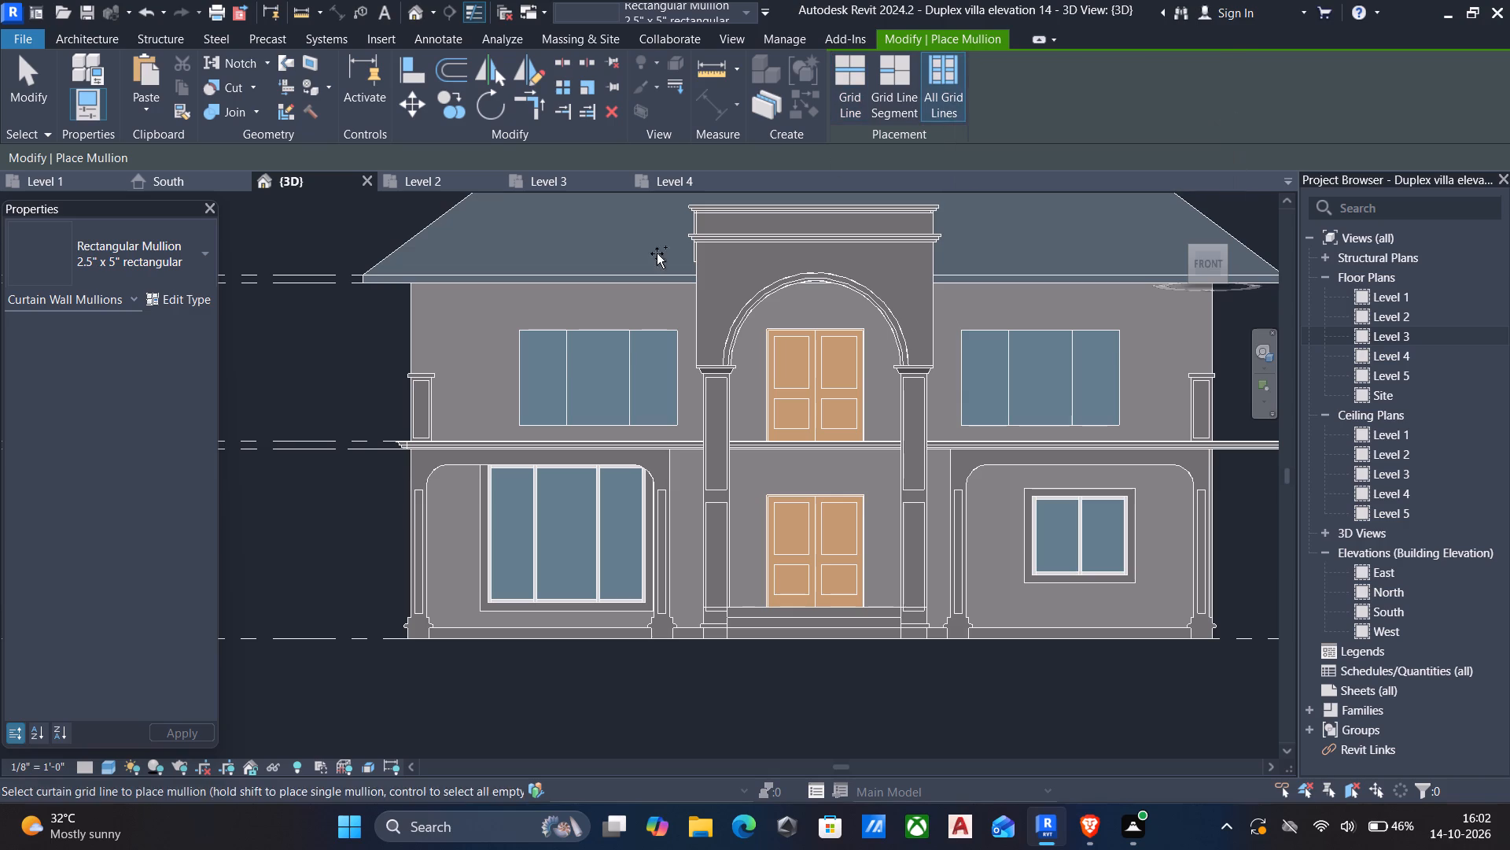
{"action": "left_click", "coordinate": [562, 338]}
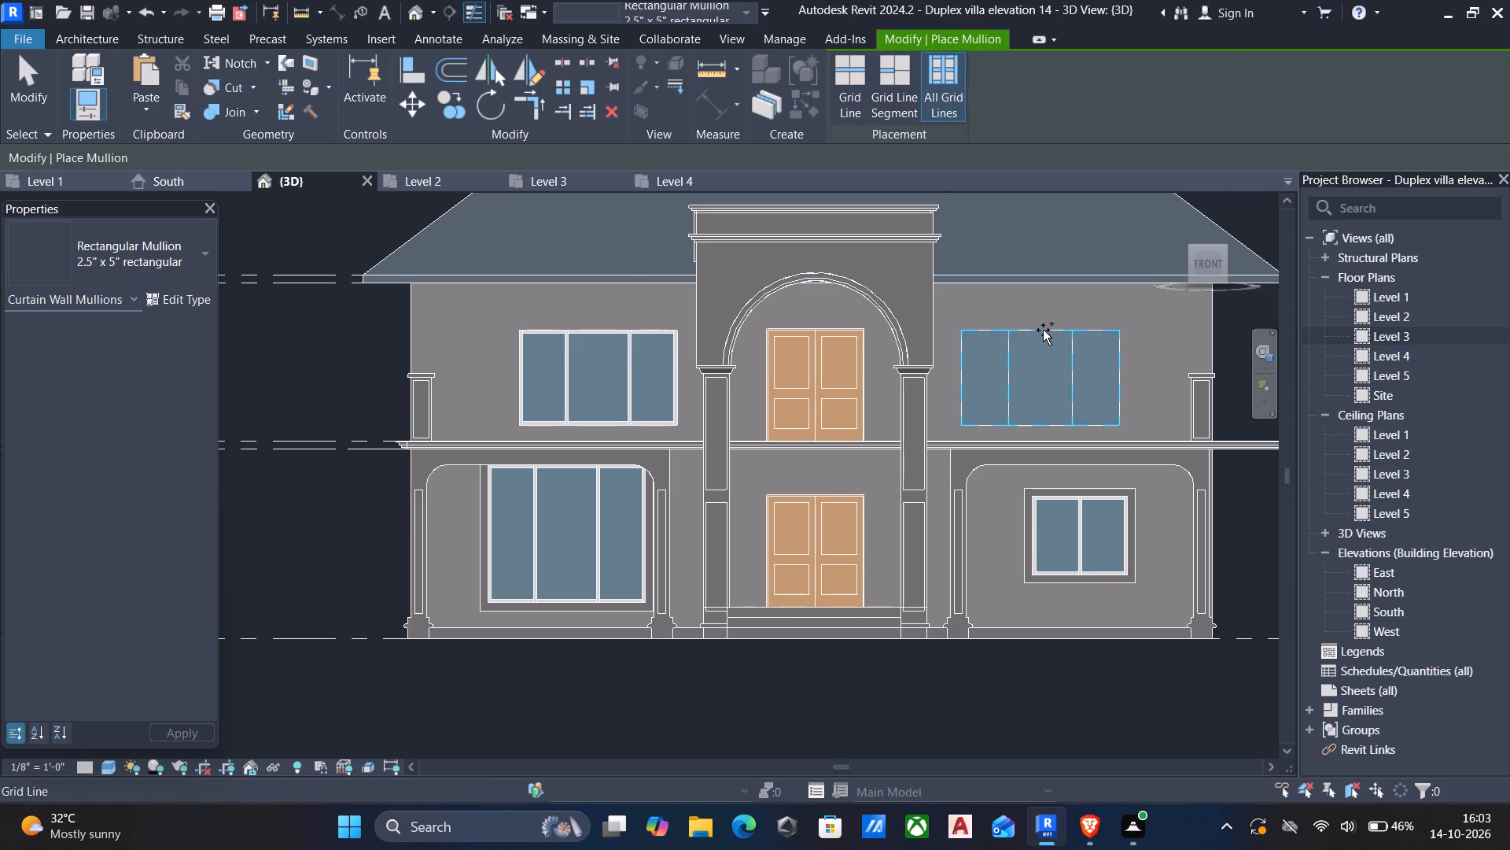
{"action": "left_click", "coordinate": [1043, 330]}
{"action": "key", "text": "Escape"}
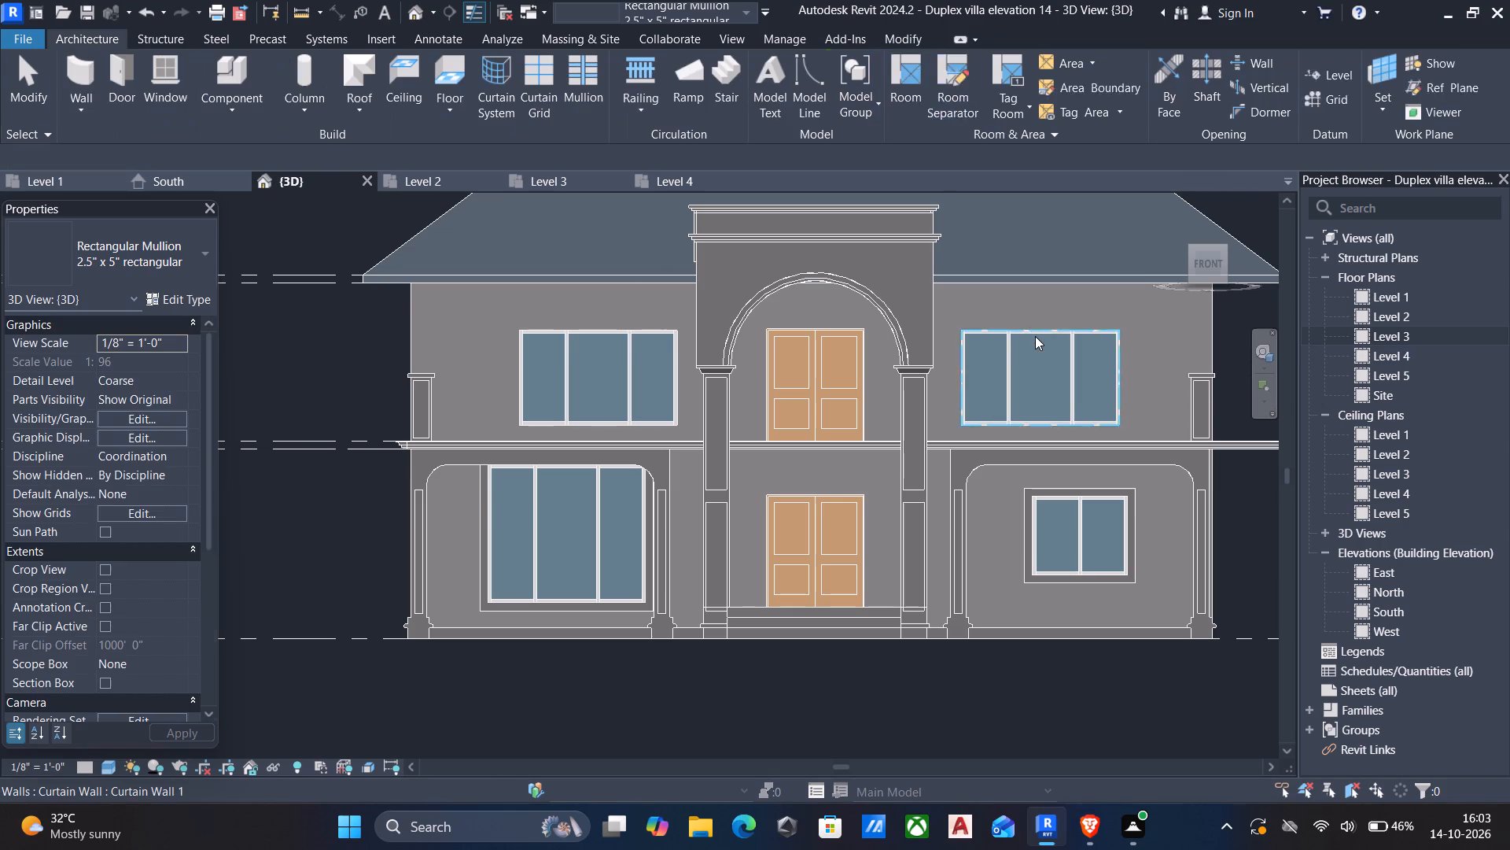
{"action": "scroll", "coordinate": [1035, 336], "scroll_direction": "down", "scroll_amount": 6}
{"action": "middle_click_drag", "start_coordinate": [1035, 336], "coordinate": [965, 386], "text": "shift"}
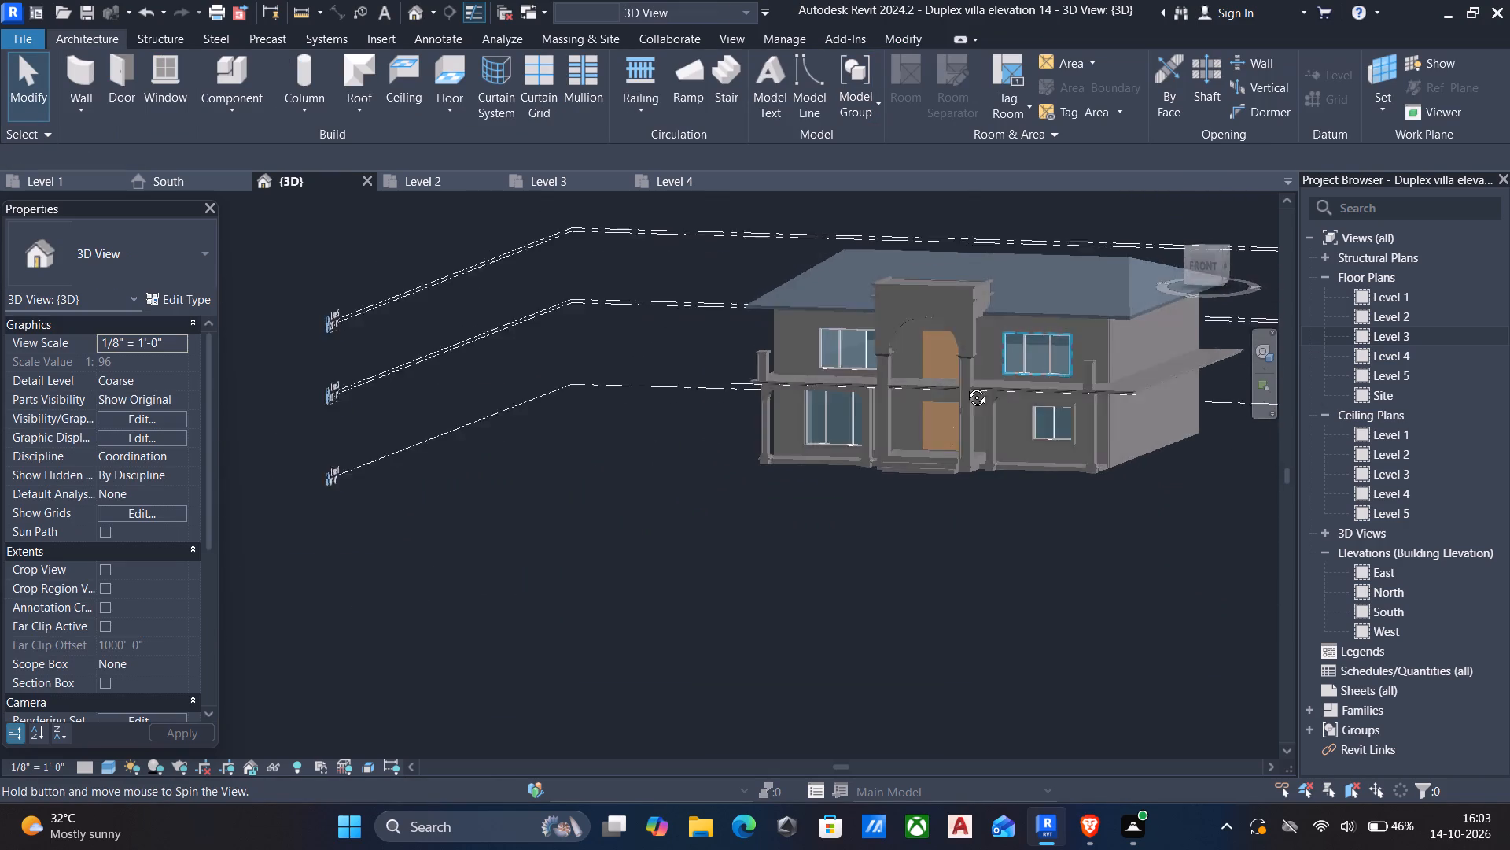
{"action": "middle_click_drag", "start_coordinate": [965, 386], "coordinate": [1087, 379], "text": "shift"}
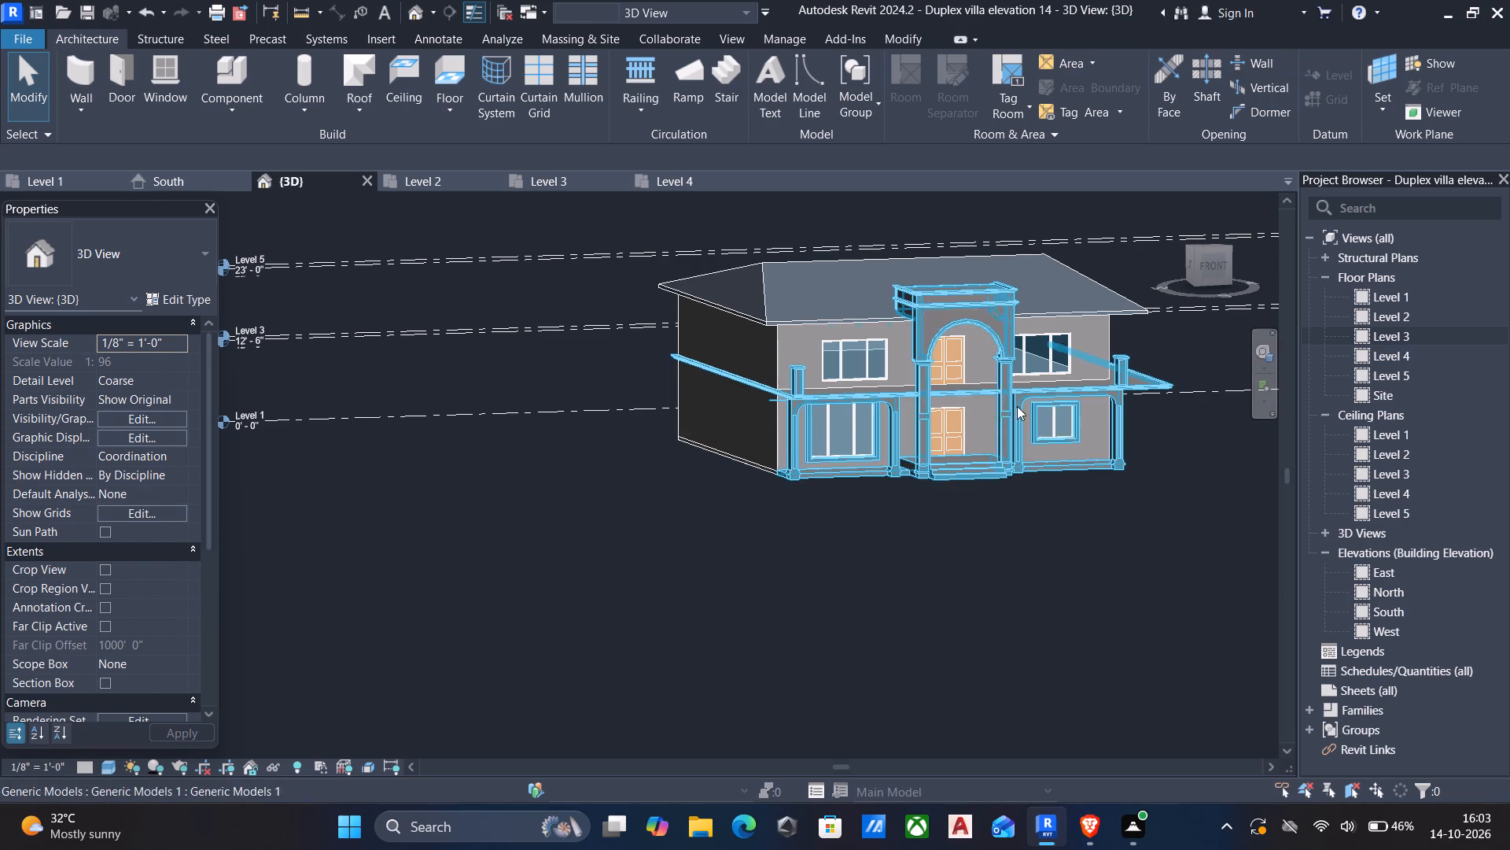
Open the Level 3 floor plan and start a Railing path sketch for the front balcony.
{"action": "double_click", "coordinate": [1420, 332]}
{"action": "scroll", "coordinate": [940, 372], "scroll_direction": "down", "scroll_amount": 5}
{"action": "middle_click_drag", "start_coordinate": [932, 380], "coordinate": [893, 368]}
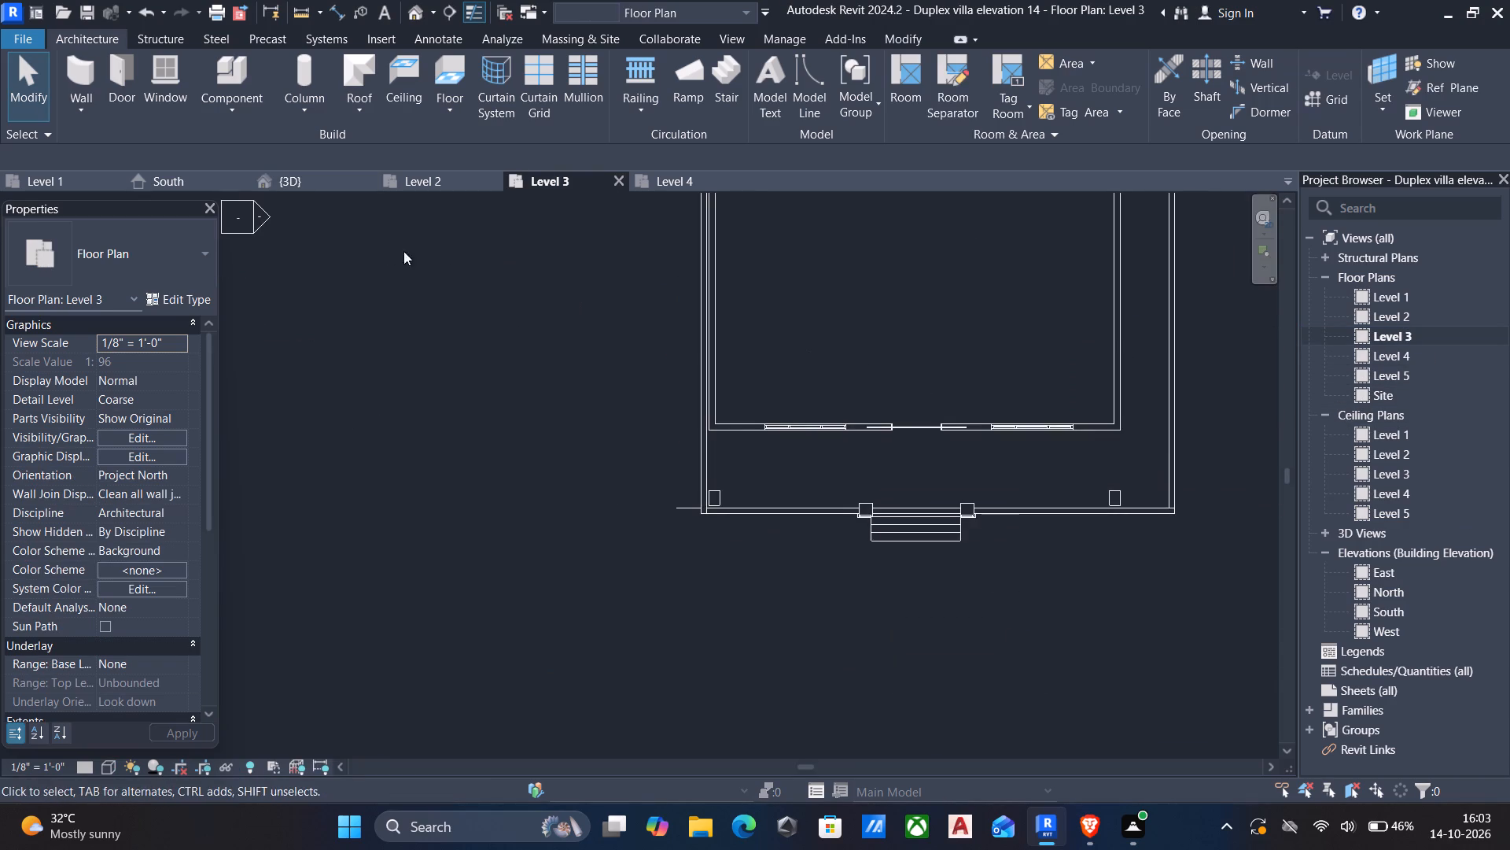
{"action": "left_click", "coordinate": [646, 67]}
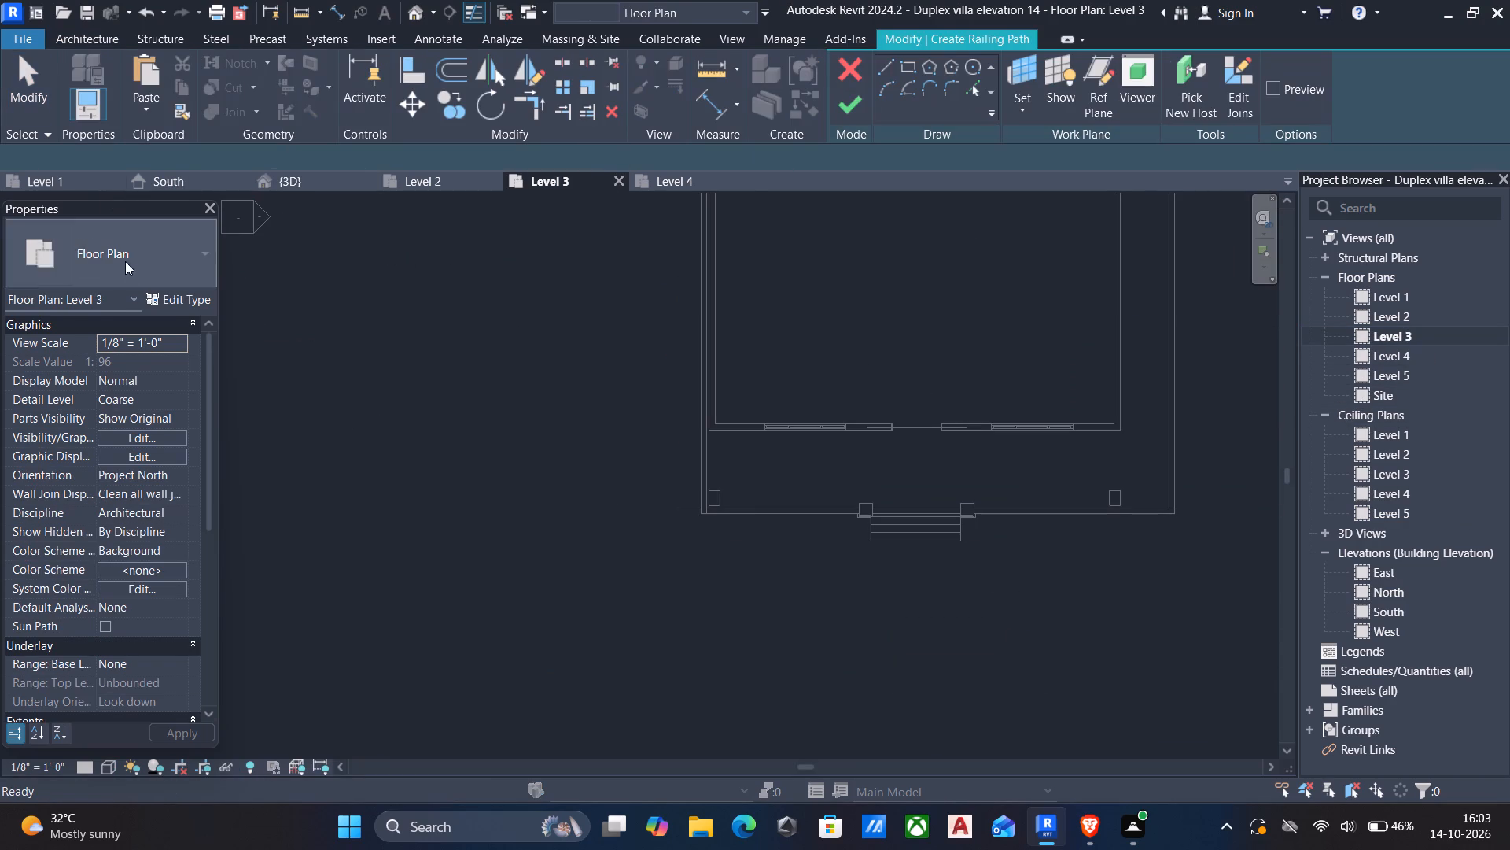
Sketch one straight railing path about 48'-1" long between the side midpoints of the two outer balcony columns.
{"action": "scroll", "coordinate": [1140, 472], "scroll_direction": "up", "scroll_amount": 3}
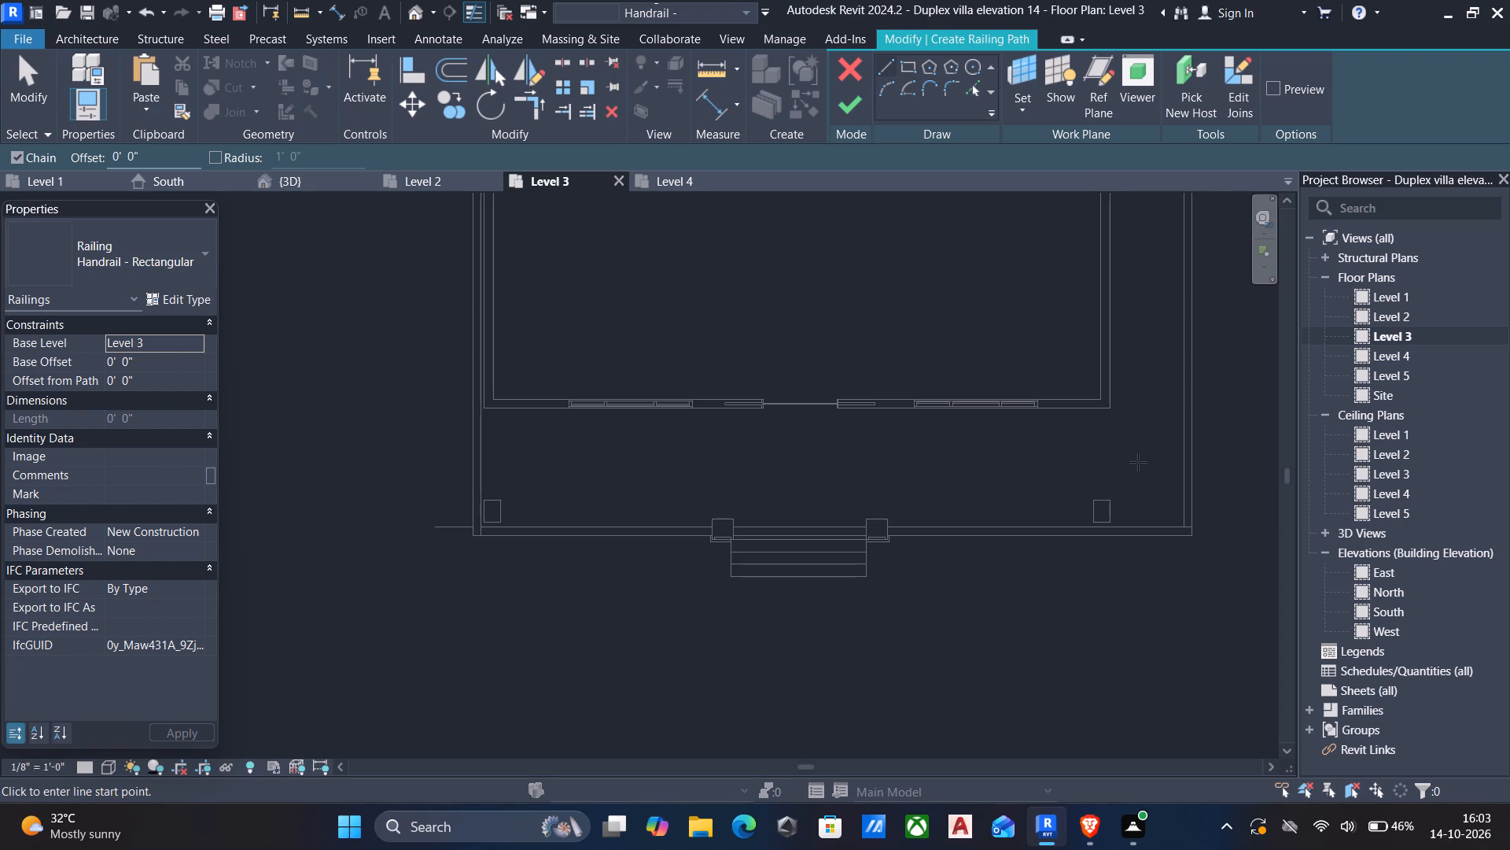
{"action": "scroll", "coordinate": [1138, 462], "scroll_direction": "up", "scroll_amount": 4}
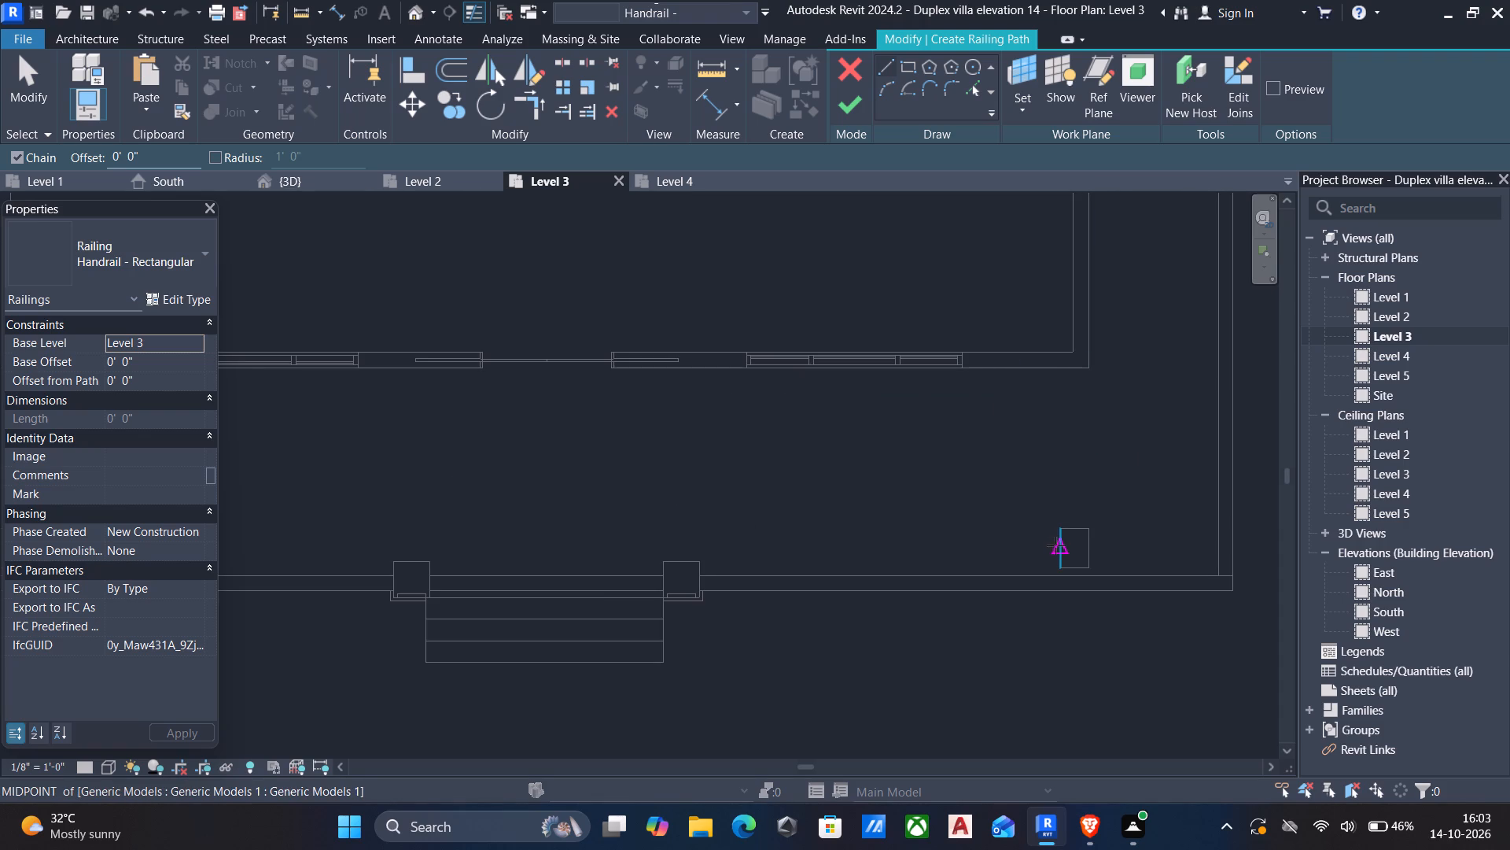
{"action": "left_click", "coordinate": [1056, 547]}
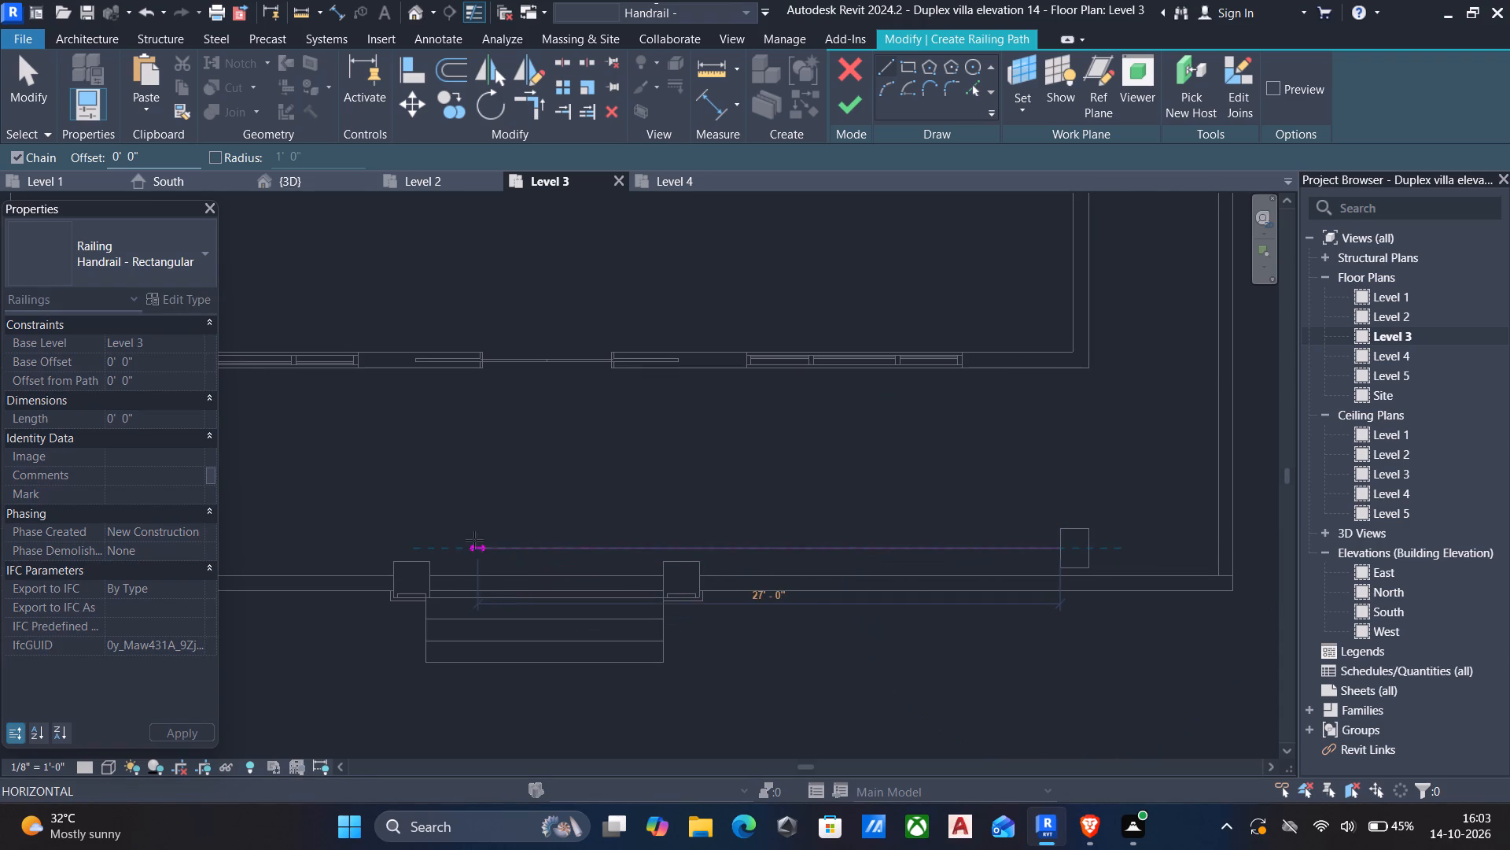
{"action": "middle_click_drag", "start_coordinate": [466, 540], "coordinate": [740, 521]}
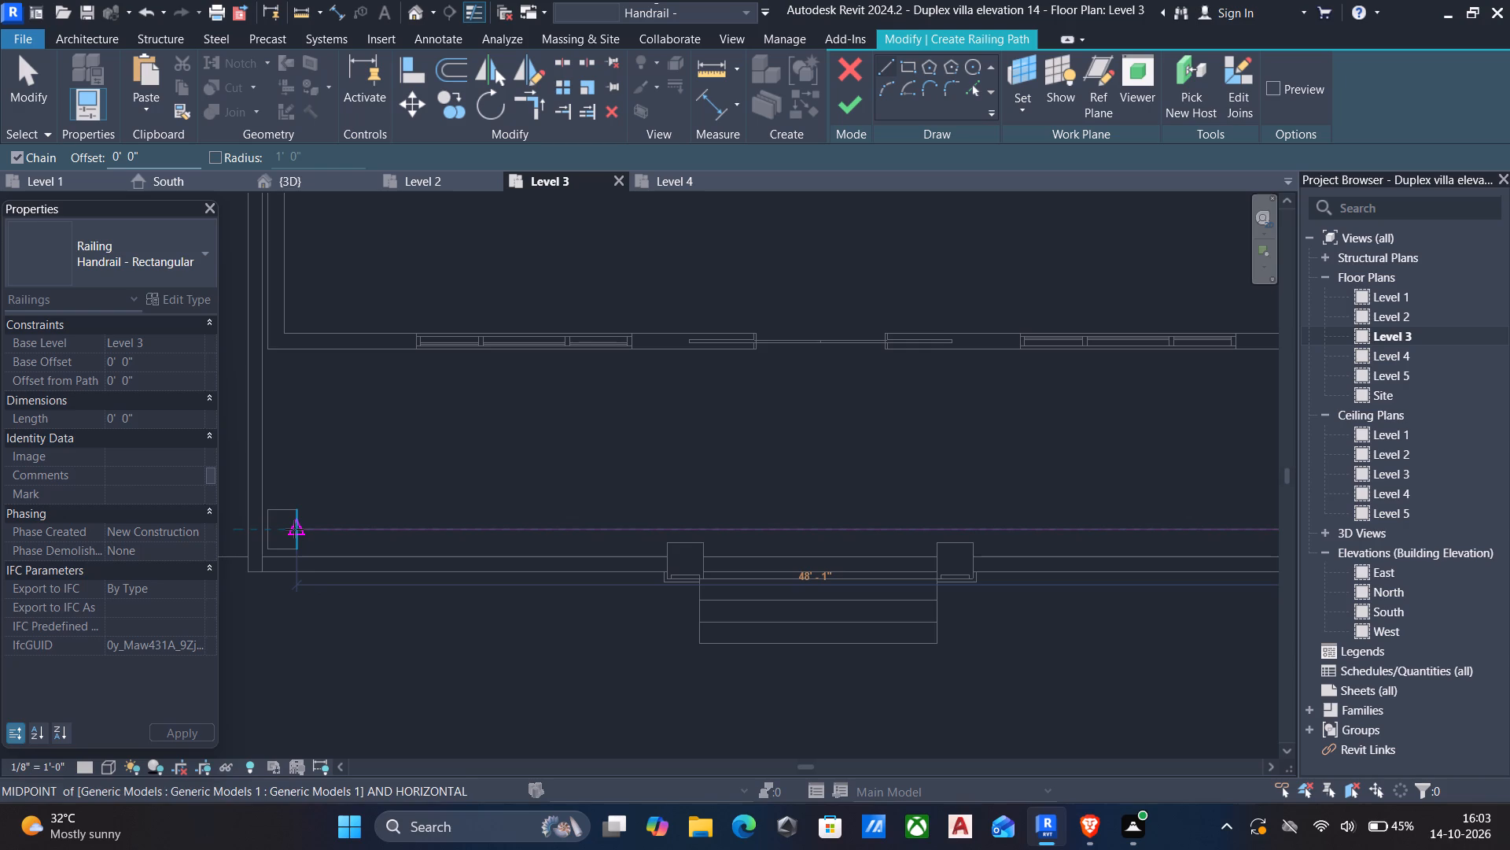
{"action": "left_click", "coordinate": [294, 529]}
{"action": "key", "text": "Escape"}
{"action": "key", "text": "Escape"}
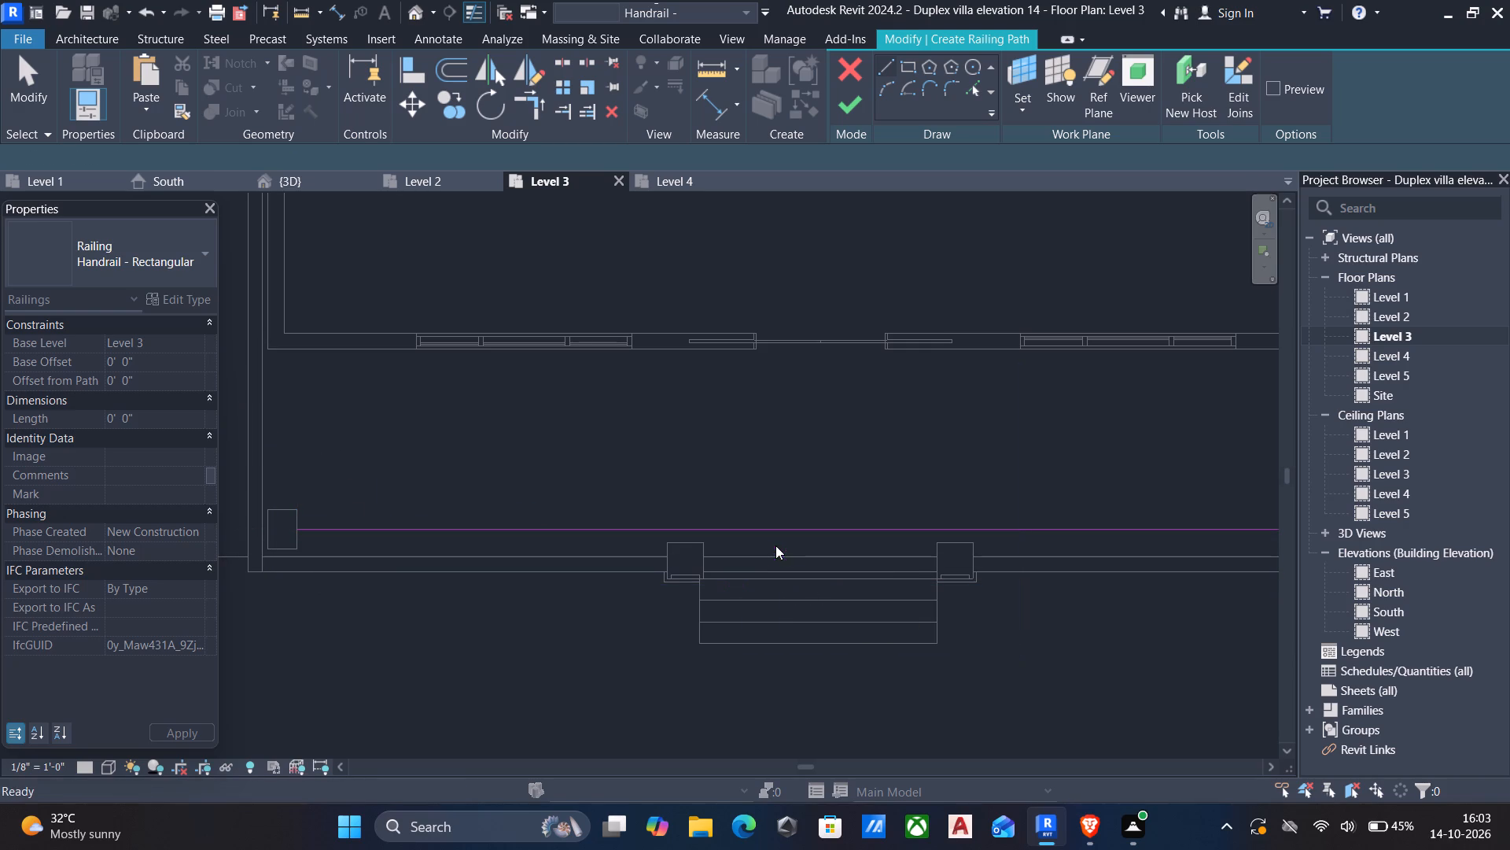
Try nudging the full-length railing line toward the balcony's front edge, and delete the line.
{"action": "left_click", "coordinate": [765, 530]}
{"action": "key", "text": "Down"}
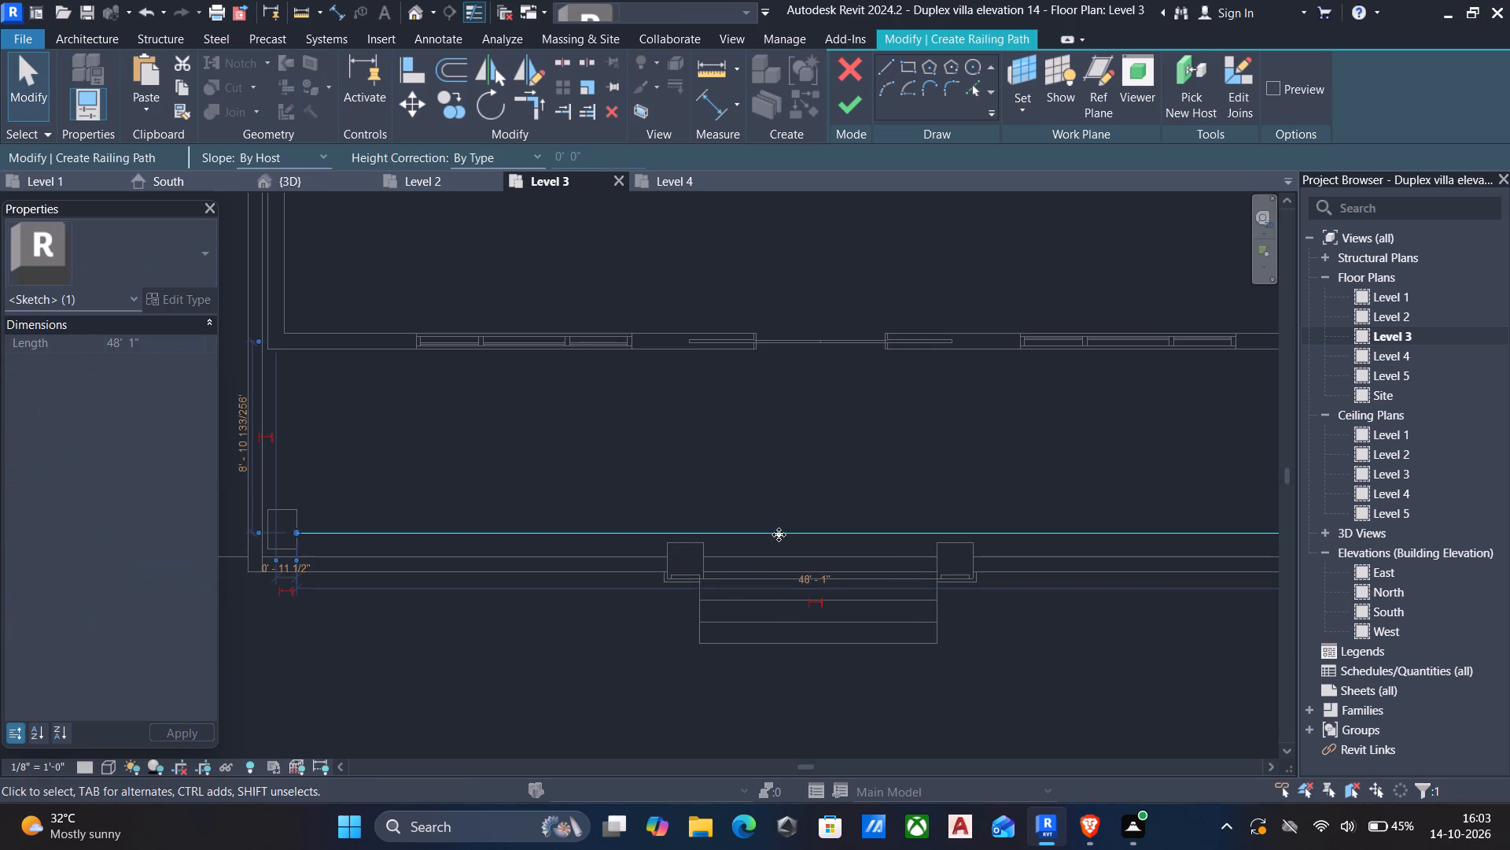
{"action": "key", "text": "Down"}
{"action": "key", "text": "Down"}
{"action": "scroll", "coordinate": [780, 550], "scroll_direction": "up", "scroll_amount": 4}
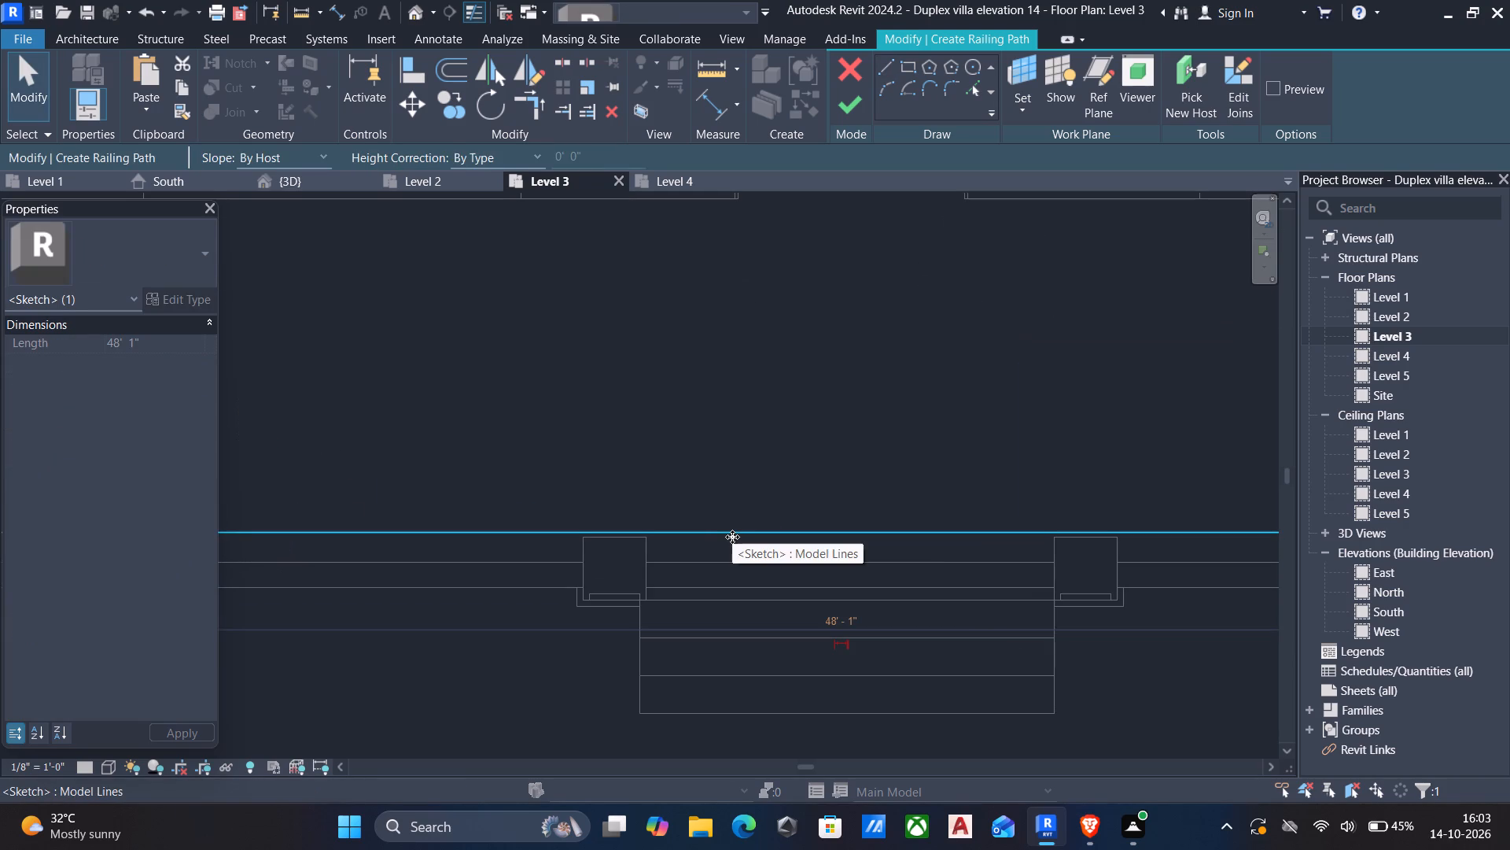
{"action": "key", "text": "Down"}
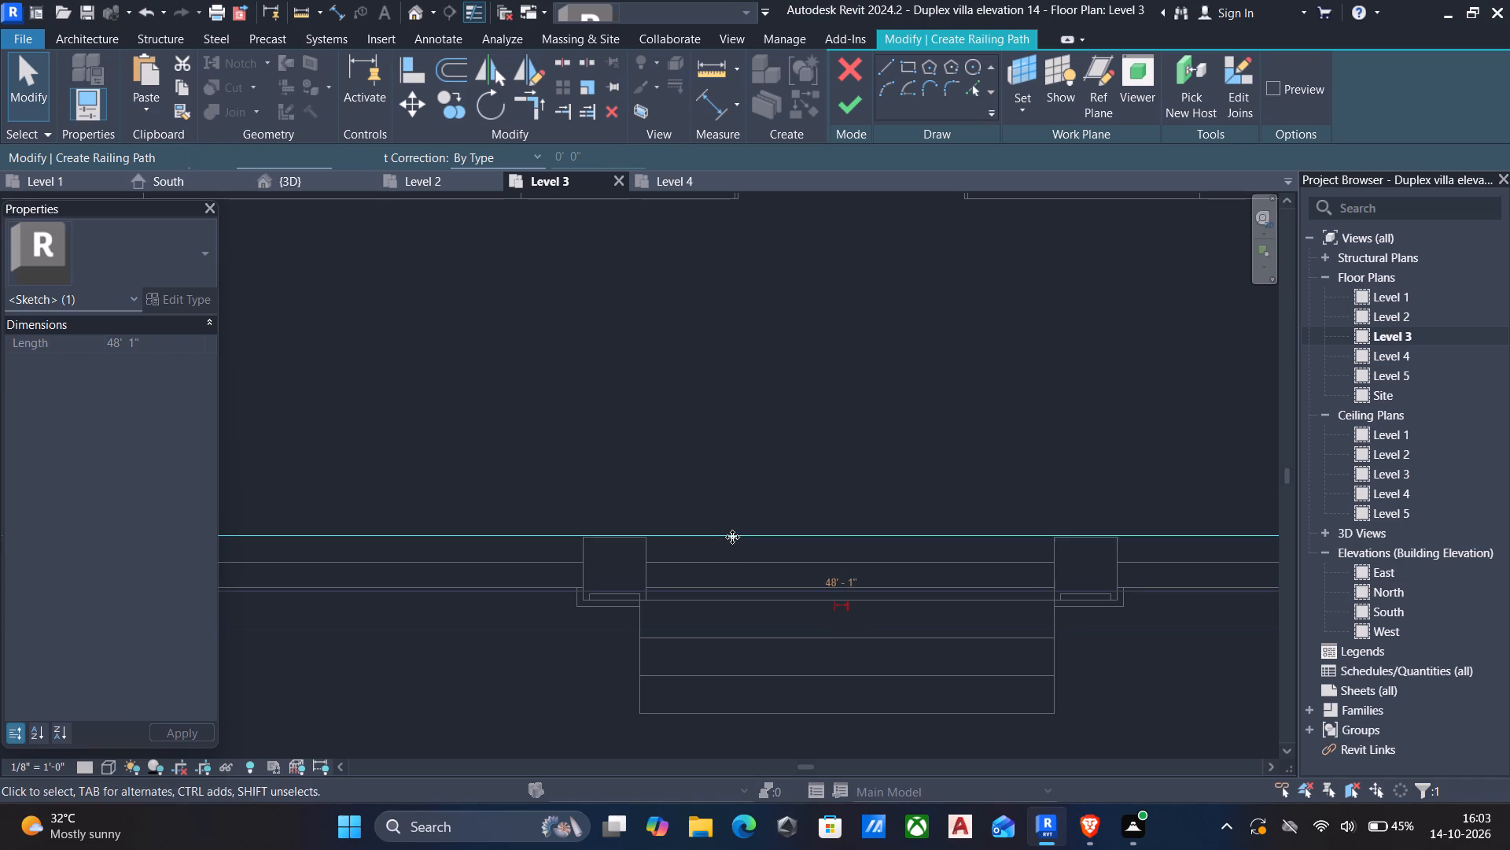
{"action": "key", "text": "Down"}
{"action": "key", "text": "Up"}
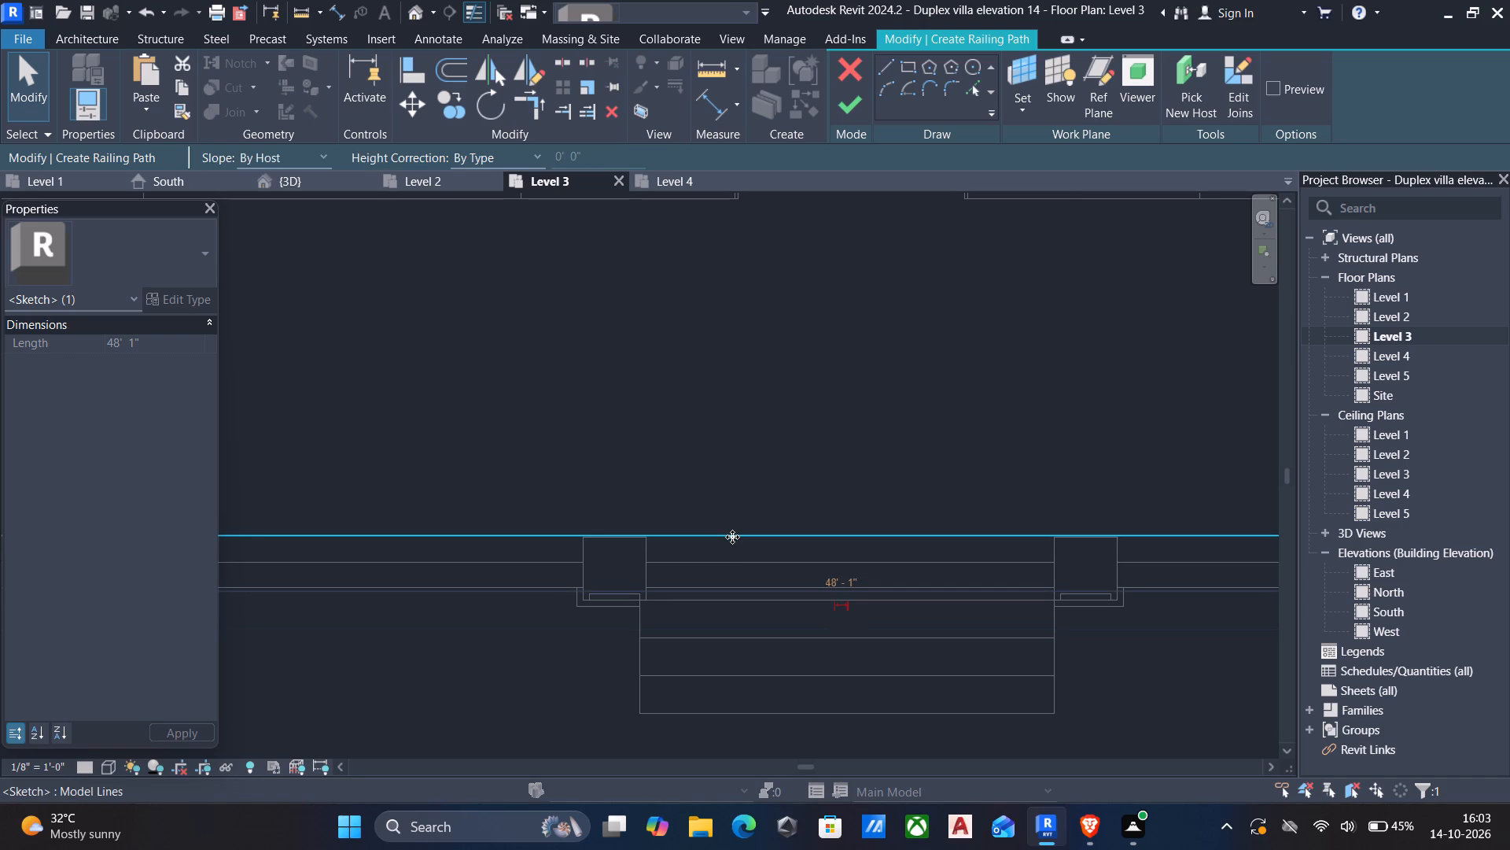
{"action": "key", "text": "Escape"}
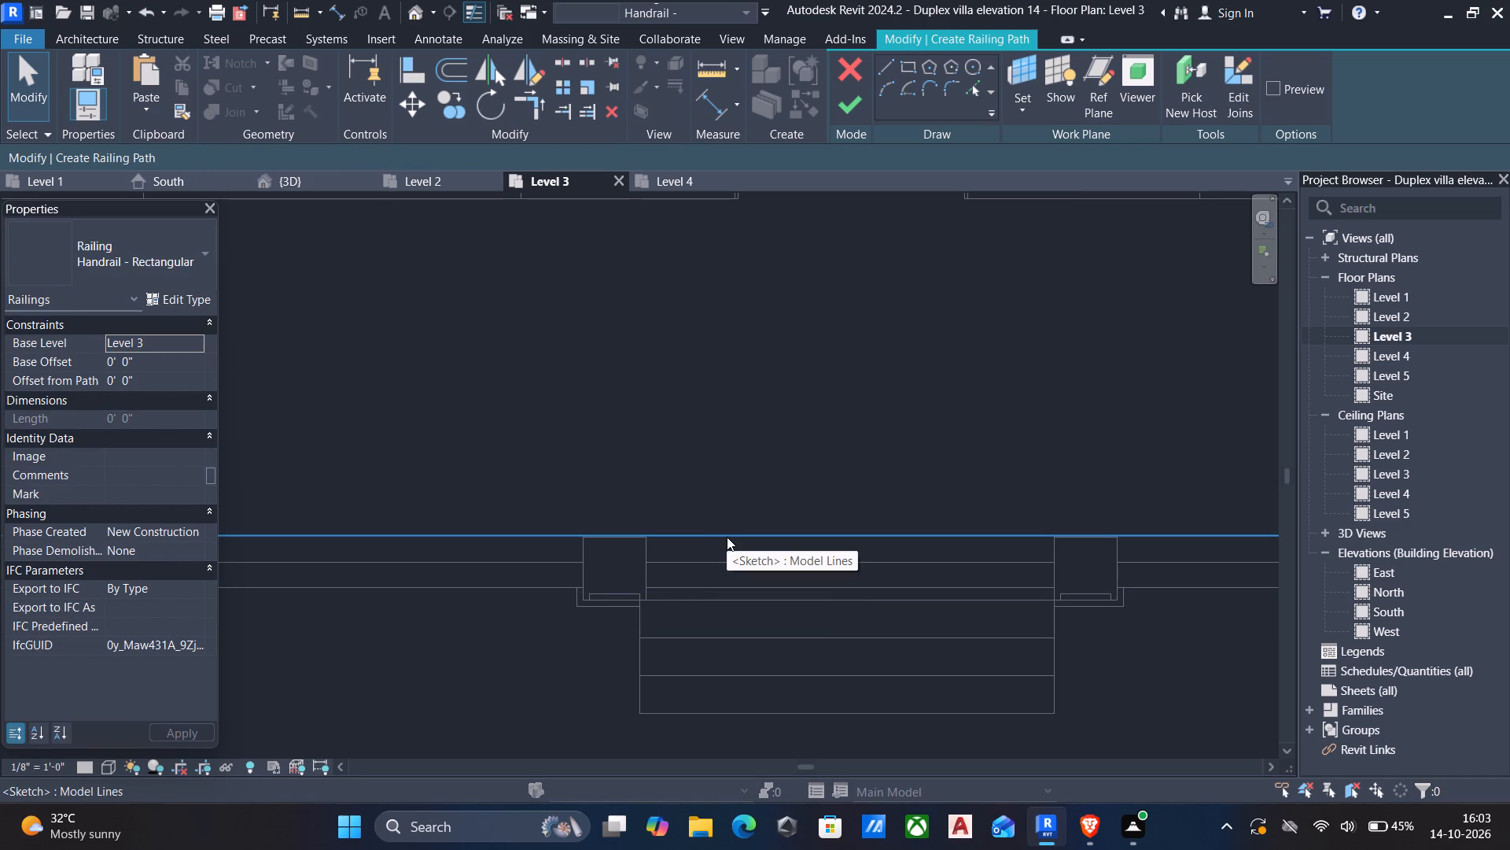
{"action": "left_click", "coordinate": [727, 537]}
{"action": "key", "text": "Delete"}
Sketch a horizontal railing path about 16'-9" long from the east outer column to the east entrance column.
{"action": "scroll", "coordinate": [823, 575], "scroll_direction": "down", "scroll_amount": 6}
{"action": "middle_click_drag", "start_coordinate": [849, 552], "coordinate": [475, 492]}
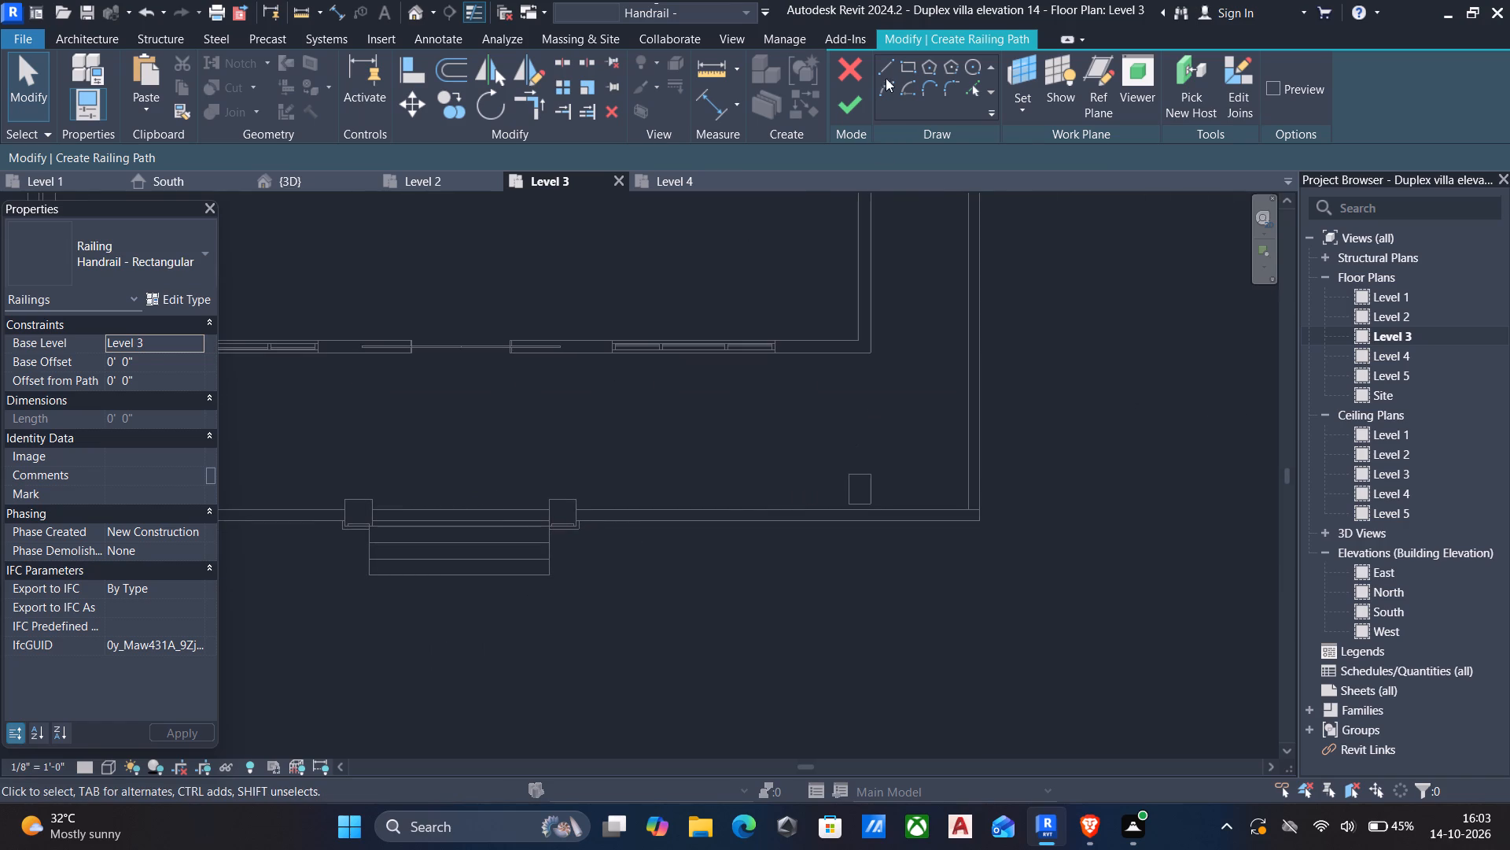
{"action": "left_click", "coordinate": [886, 61]}
{"action": "scroll", "coordinate": [852, 541], "scroll_direction": "up", "scroll_amount": 6}
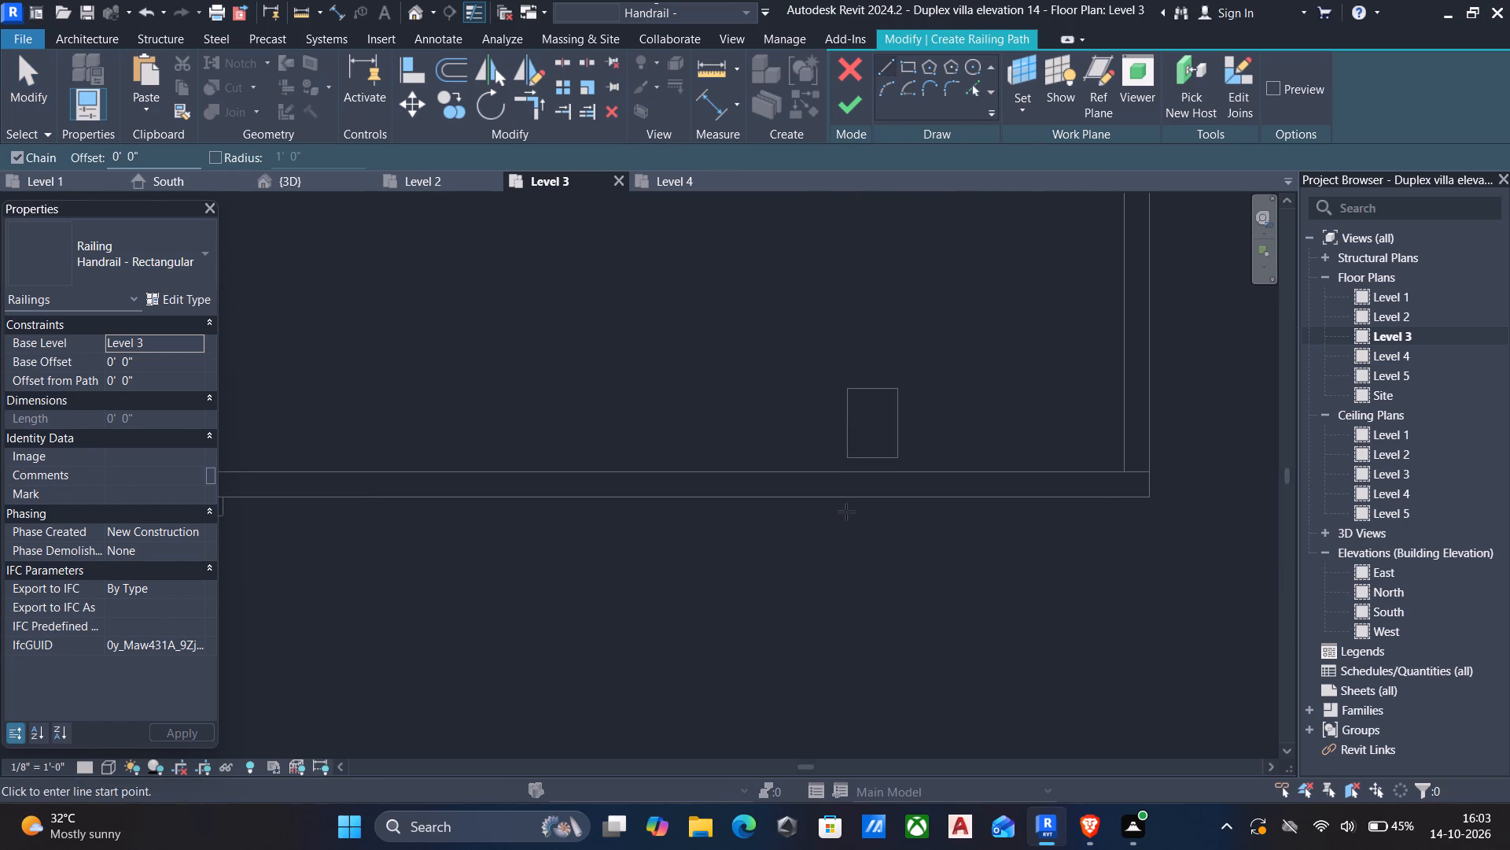
{"action": "left_click", "coordinate": [849, 442]}
{"action": "middle_click_drag", "start_coordinate": [703, 442], "coordinate": [932, 452]}
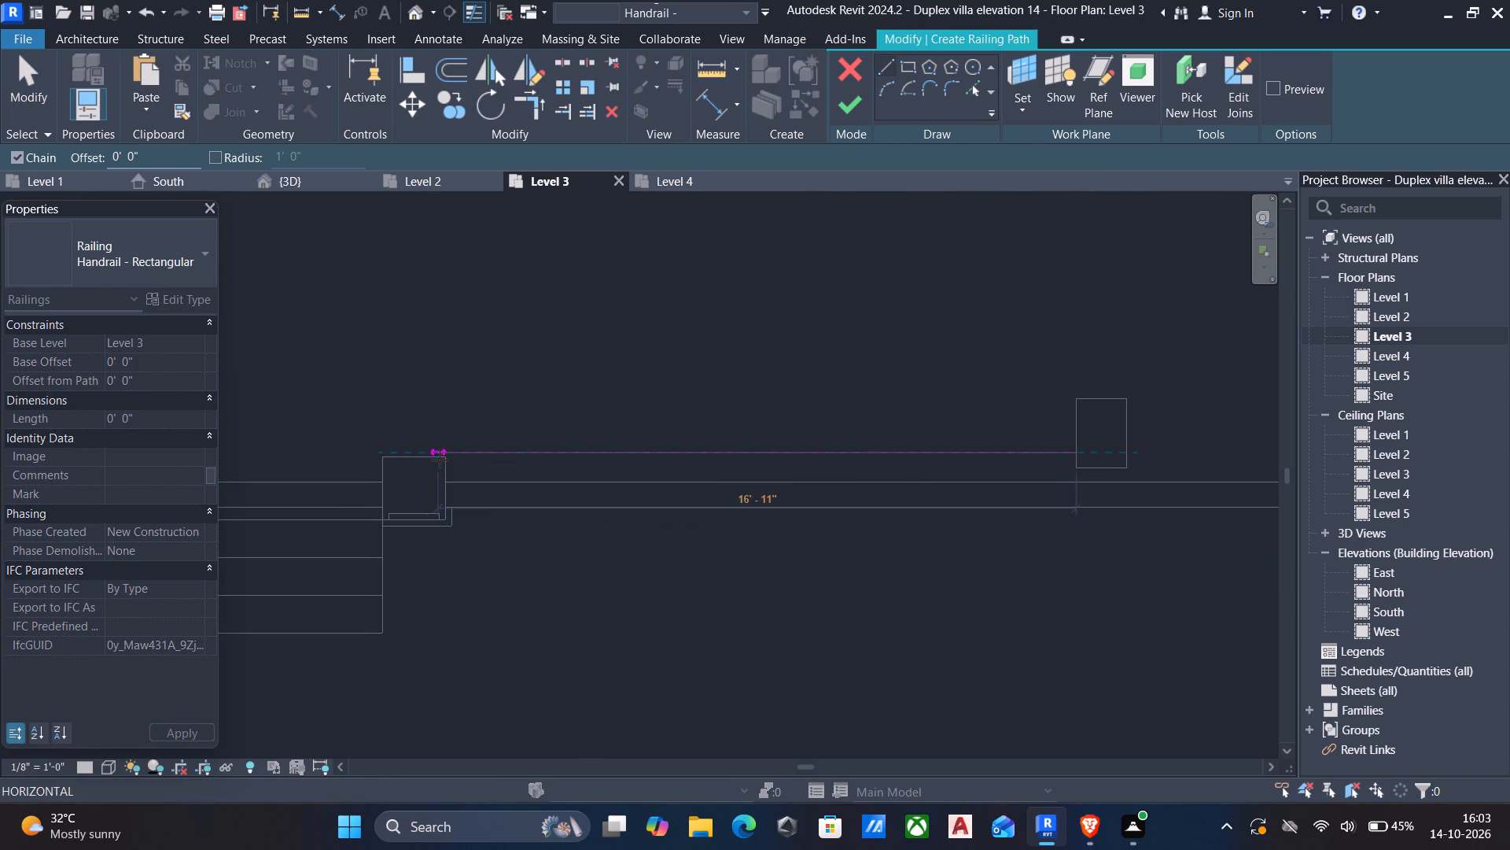
{"action": "scroll", "coordinate": [440, 460], "scroll_direction": "up", "scroll_amount": 5}
{"action": "left_click", "coordinate": [449, 449]}
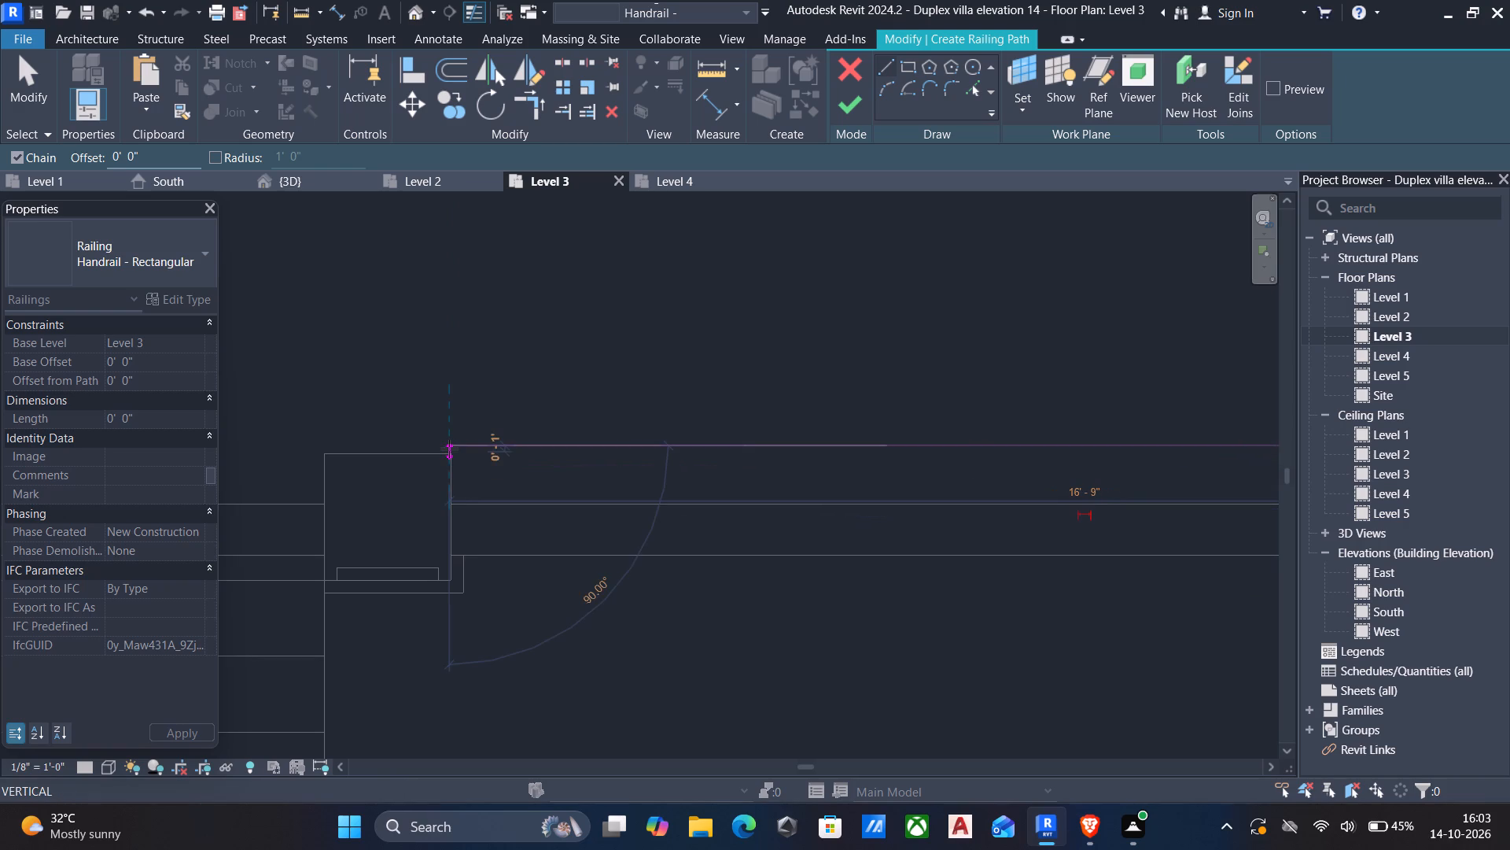
{"action": "key", "text": "Escape"}
{"action": "key", "text": "Escape"}
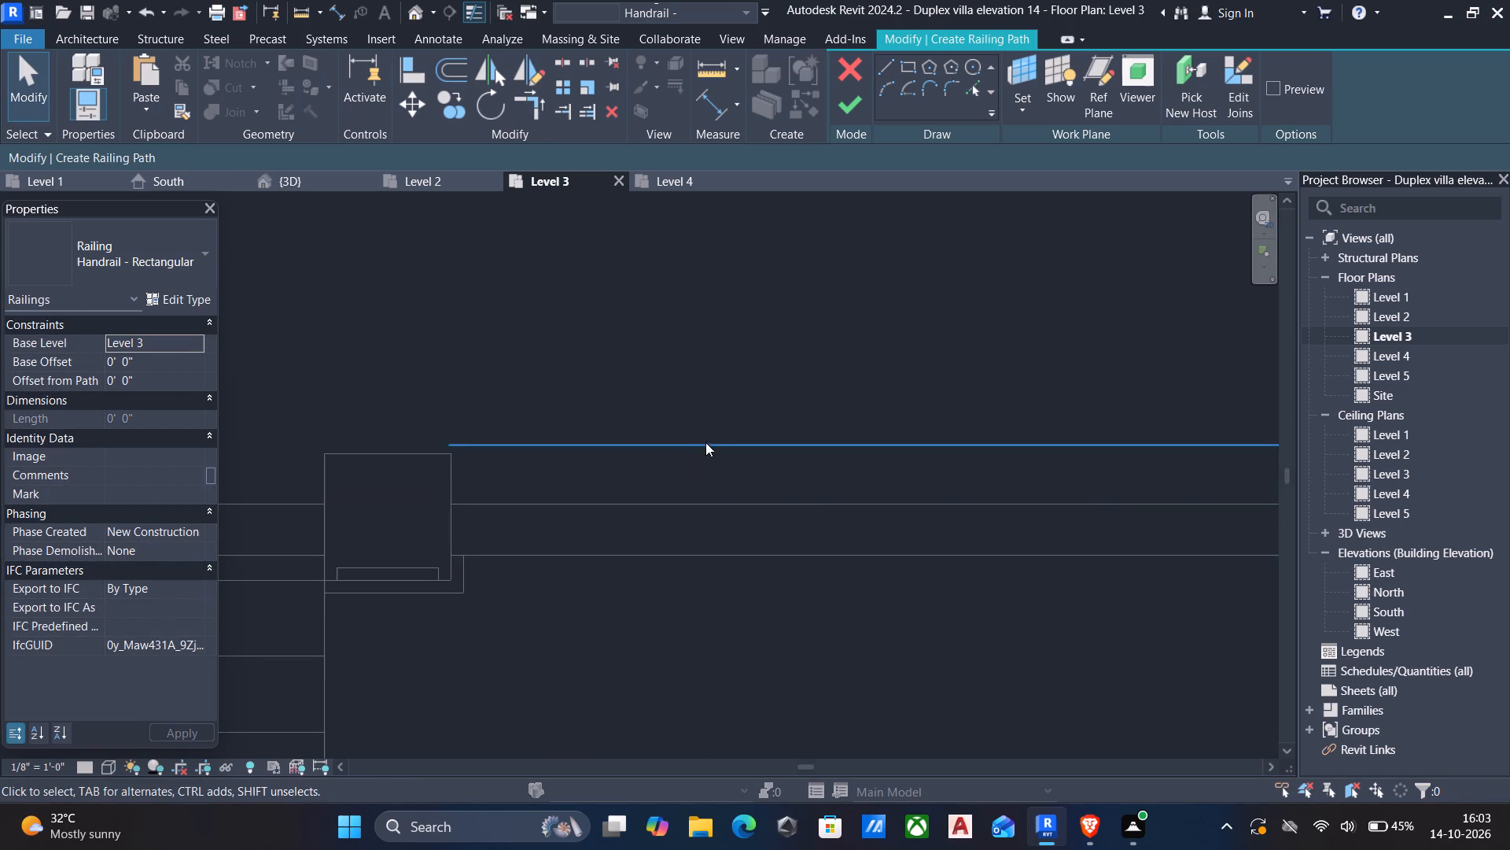
Nudge the east path line onto the back face of the entrance column and finish the Handrail - Rectangular railing.
{"action": "left_click", "coordinate": [706, 441]}
{"action": "key", "text": "Down"}
{"action": "key", "text": "Down"}
{"action": "scroll", "coordinate": [724, 489], "scroll_direction": "down", "scroll_amount": 3}
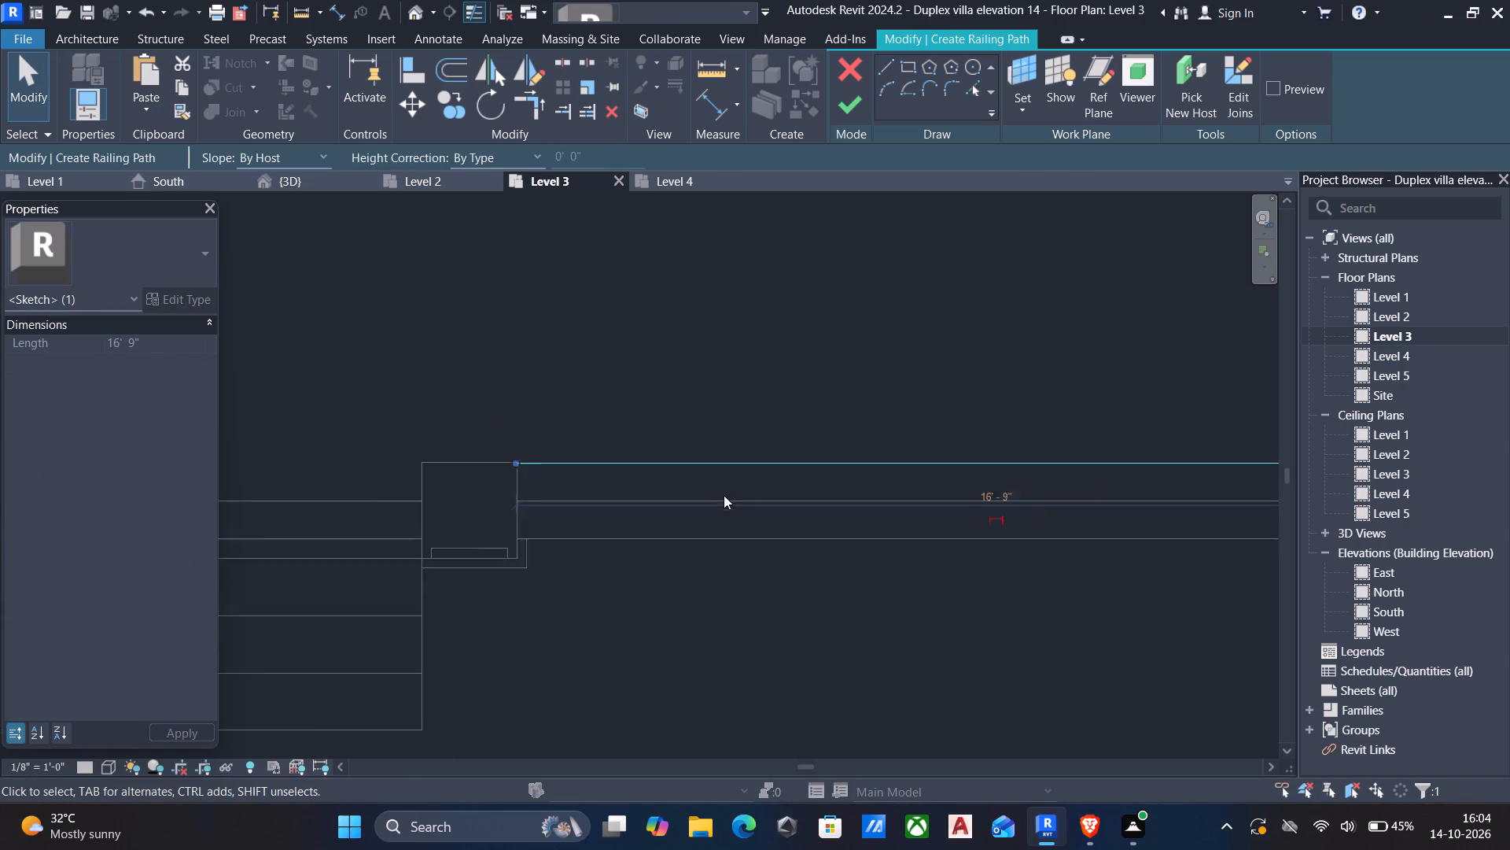
{"action": "scroll", "coordinate": [724, 495], "scroll_direction": "down", "scroll_amount": 1}
{"action": "middle_click_drag", "start_coordinate": [692, 550], "coordinate": [827, 549]}
{"action": "scroll", "coordinate": [827, 549], "scroll_direction": "down", "scroll_amount": 6}
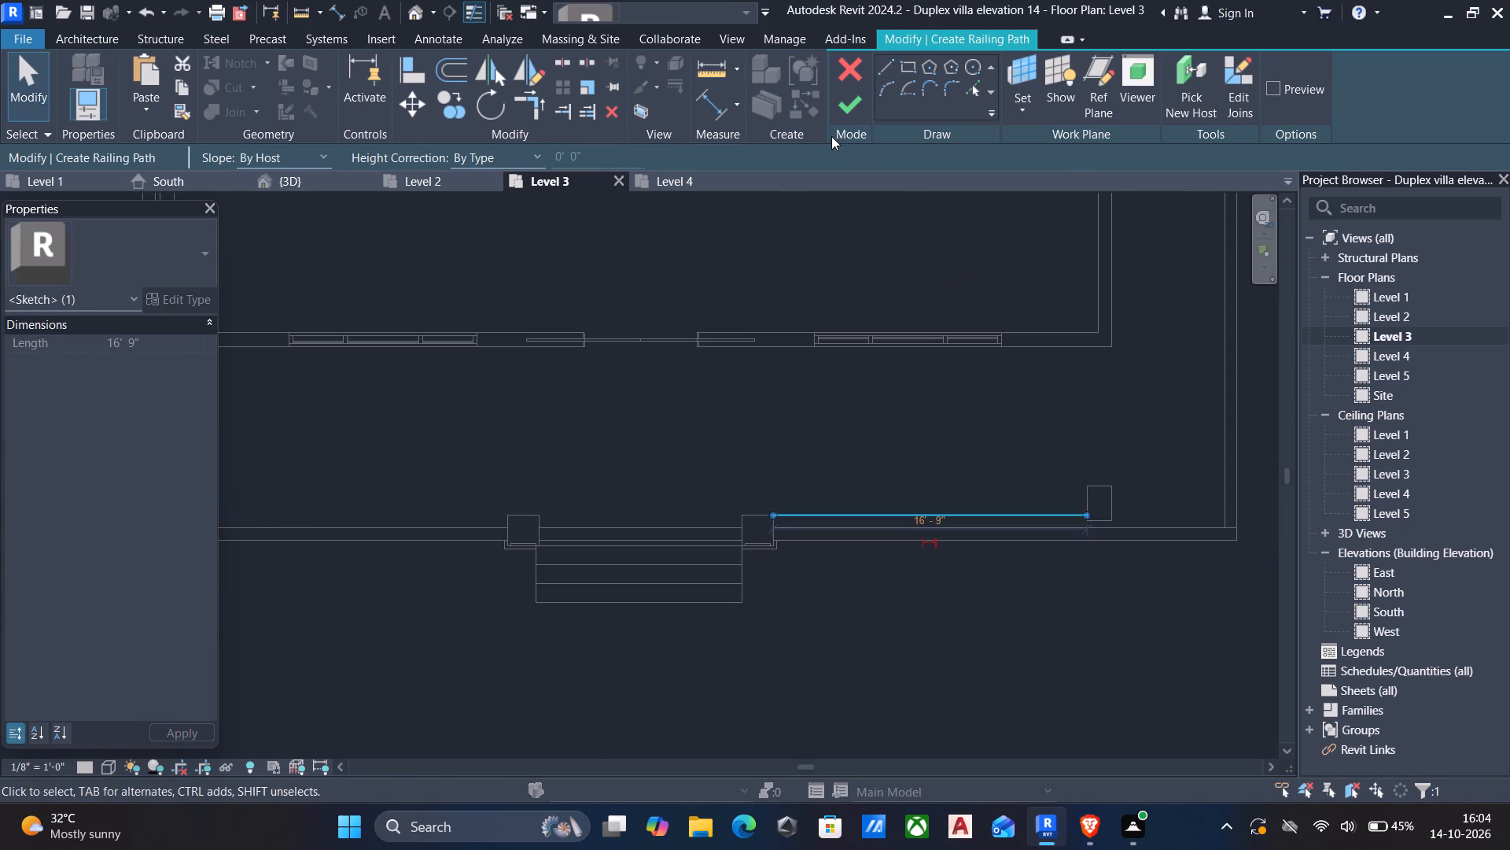
{"action": "left_click", "coordinate": [842, 103]}
{"action": "scroll", "coordinate": [795, 399], "scroll_direction": "down", "scroll_amount": 2}
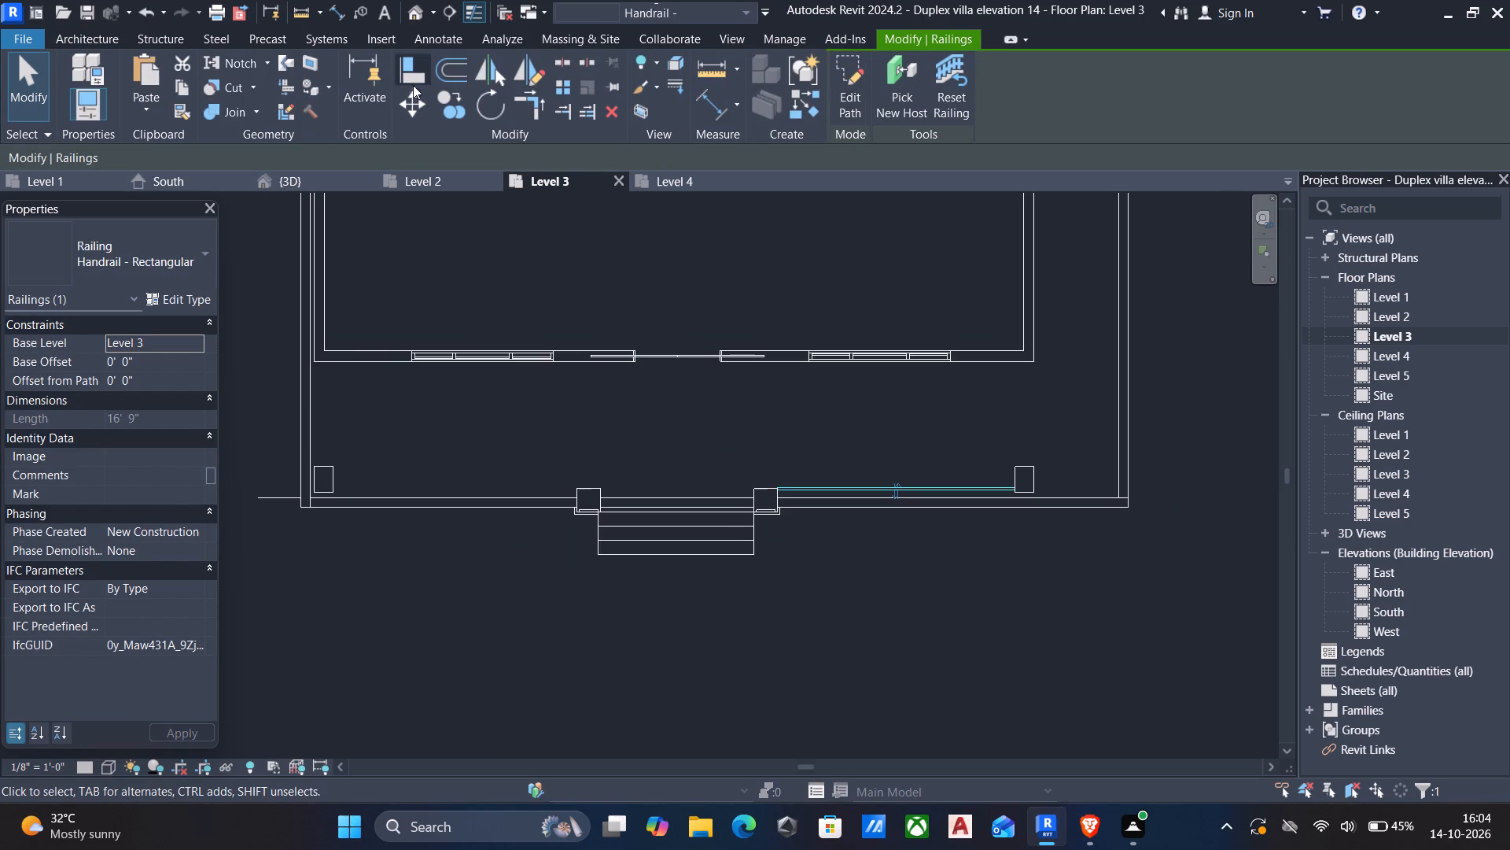
Start a second railing and sketch a horizontal path about 17' long from the west outer column to the west entrance column.
{"action": "left_click", "coordinate": [79, 41]}
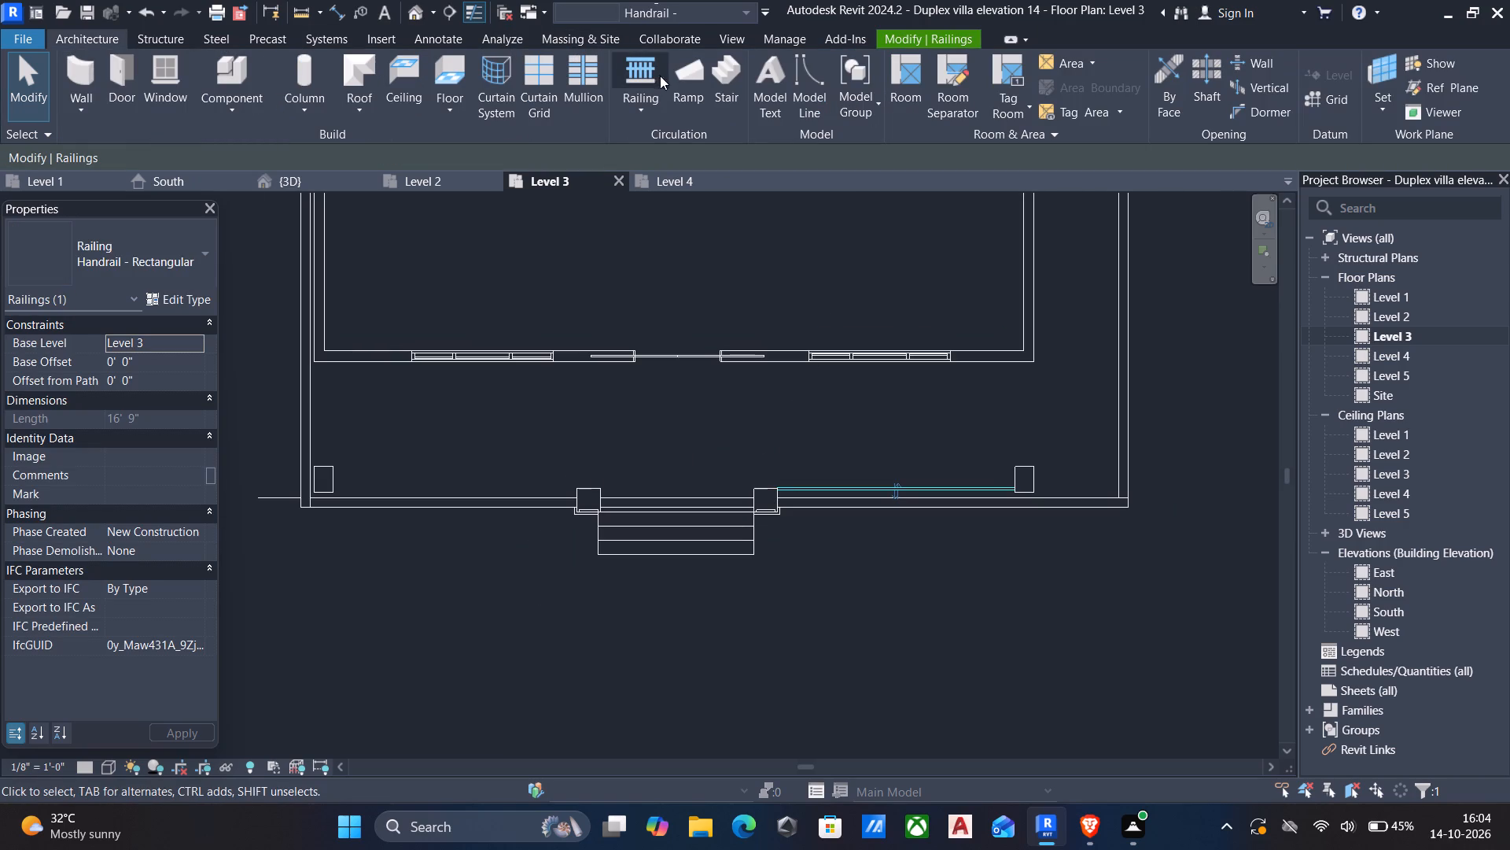
{"action": "left_click", "coordinate": [641, 75]}
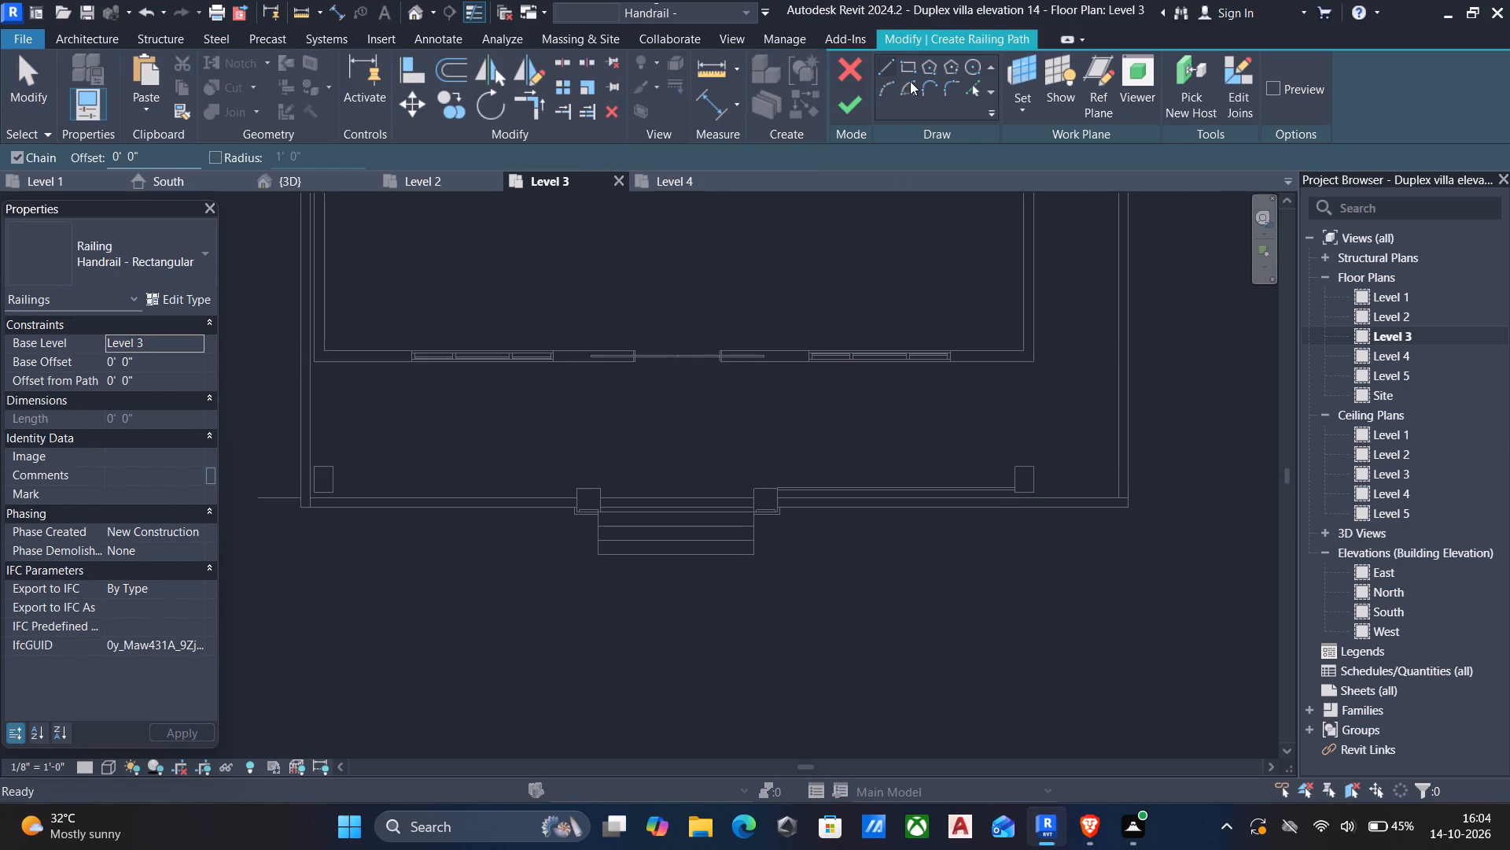
{"action": "left_click", "coordinate": [885, 62]}
{"action": "scroll", "coordinate": [727, 507], "scroll_direction": "up", "scroll_amount": 2}
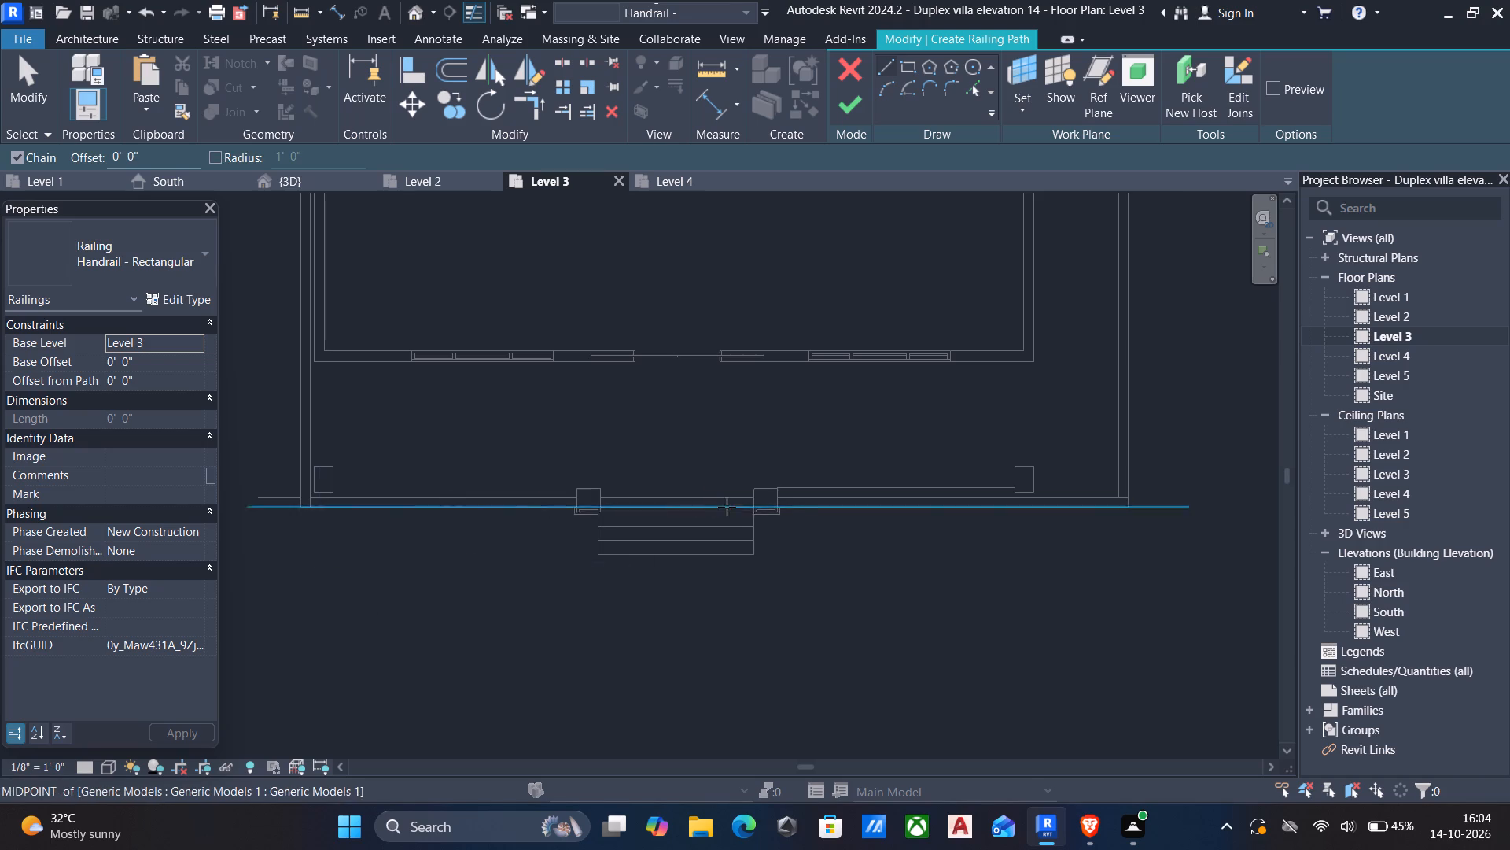
{"action": "scroll", "coordinate": [727, 507], "scroll_direction": "up", "scroll_amount": 1}
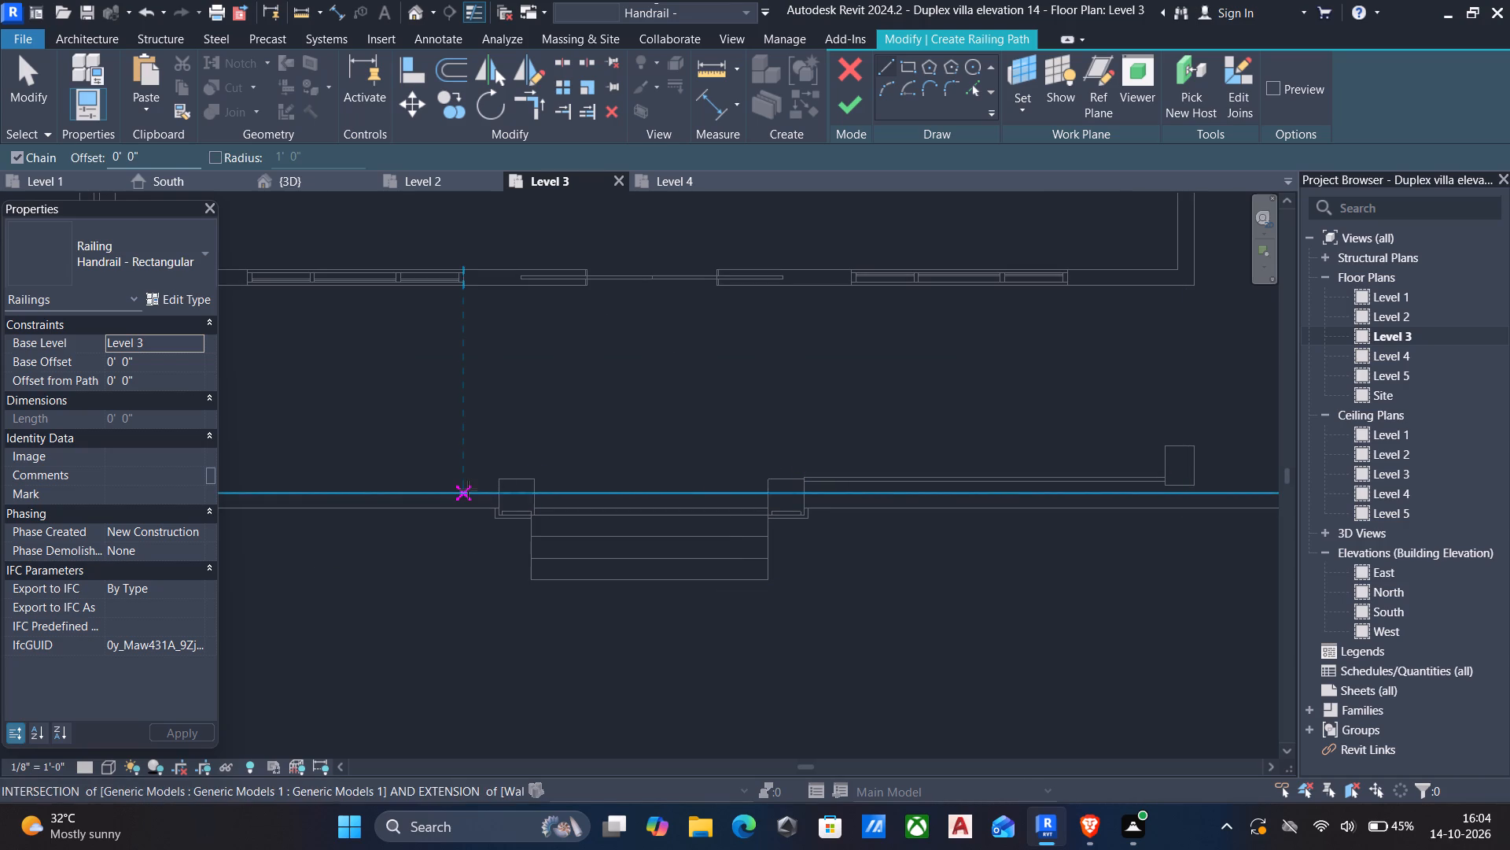
{"action": "middle_click_drag", "start_coordinate": [468, 490], "coordinate": [750, 477]}
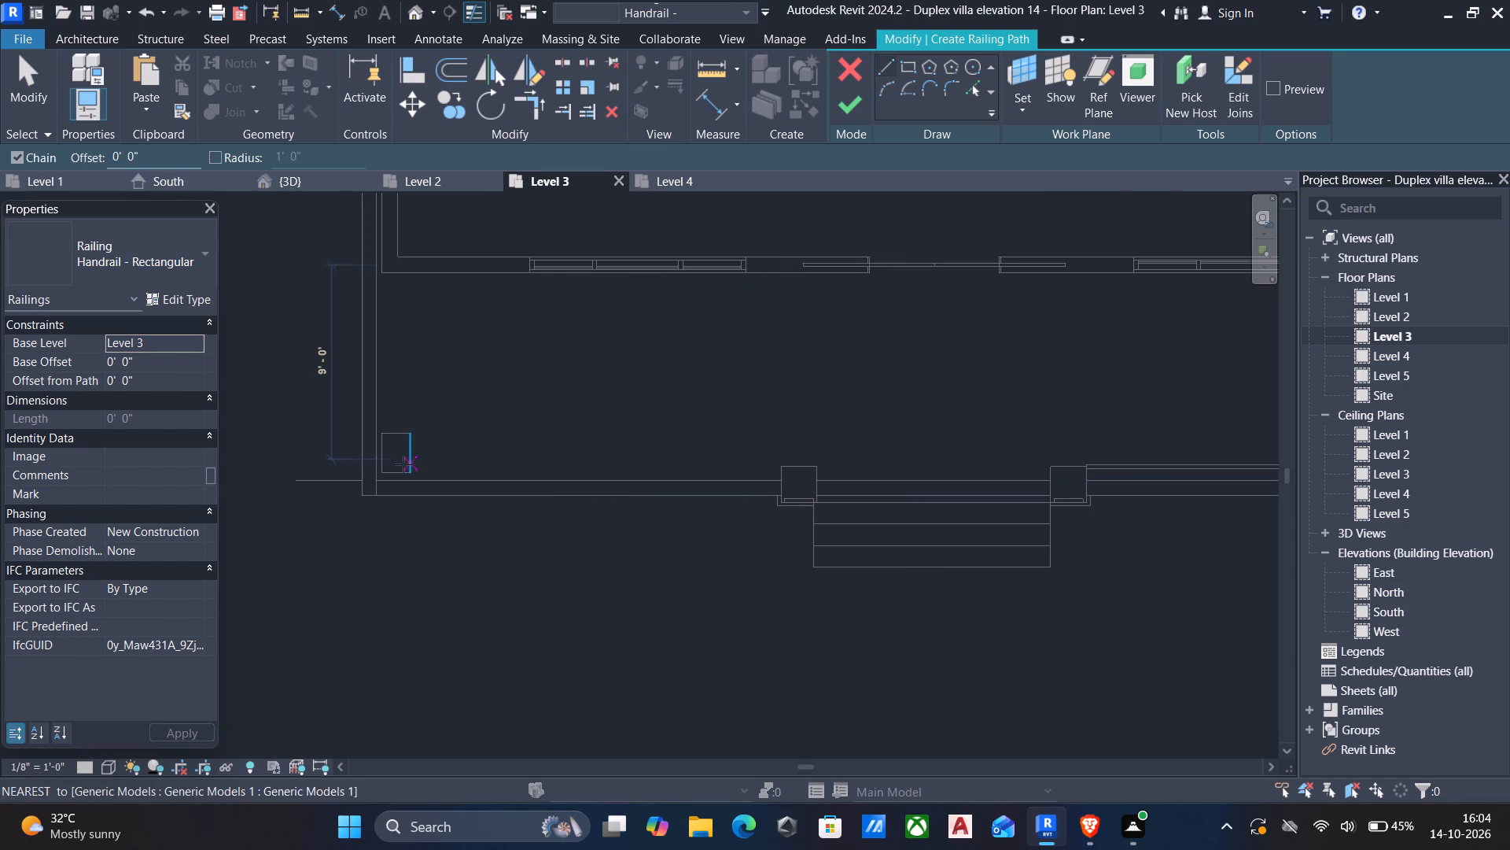
{"action": "left_click", "coordinate": [405, 466]}
{"action": "scroll", "coordinate": [770, 465], "scroll_direction": "up", "scroll_amount": 5}
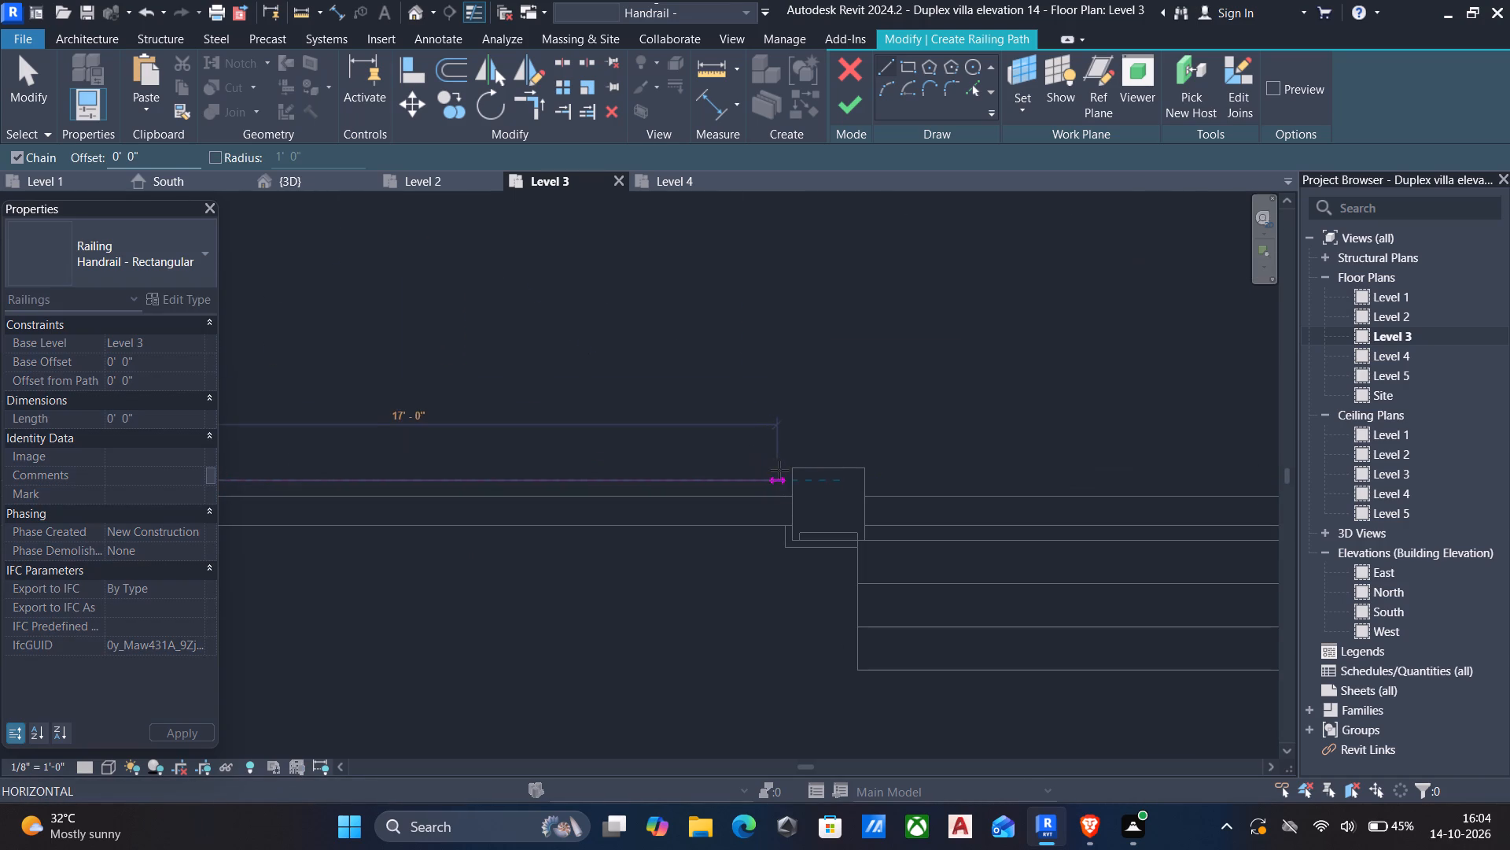
{"action": "left_click", "coordinate": [787, 471]}
{"action": "key", "text": "Escape"}
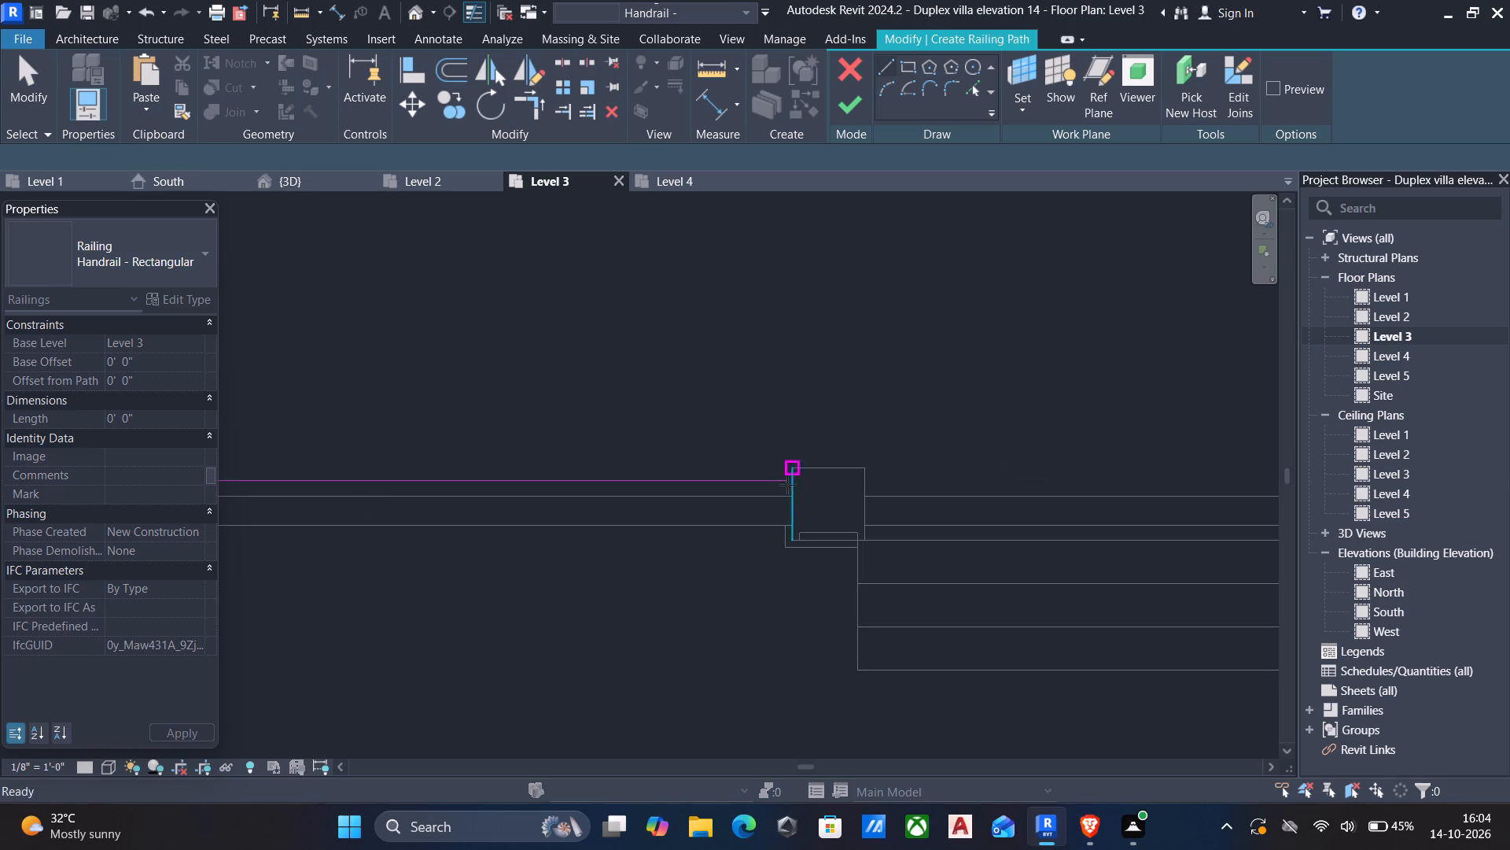
{"action": "scroll", "coordinate": [788, 500], "scroll_direction": "down", "scroll_amount": 5}
{"action": "key", "text": "Escape"}
{"action": "middle_click_drag", "start_coordinate": [801, 531], "coordinate": [654, 523]}
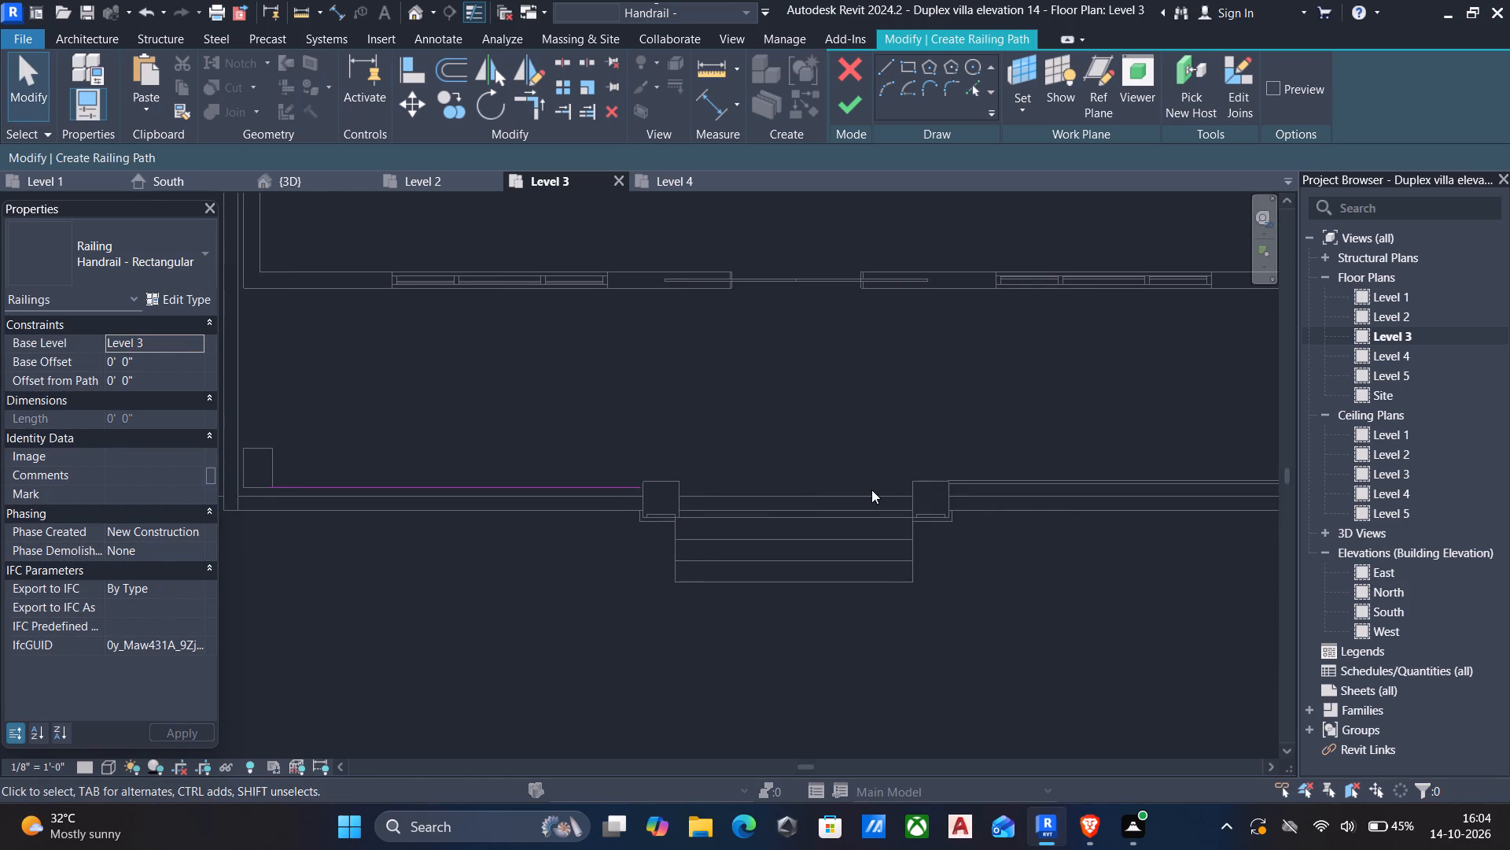
Measure horizontally from the east railing's inner end past the west entrance column to compare the two railing lines.
{"action": "type", "text": "ddd"}
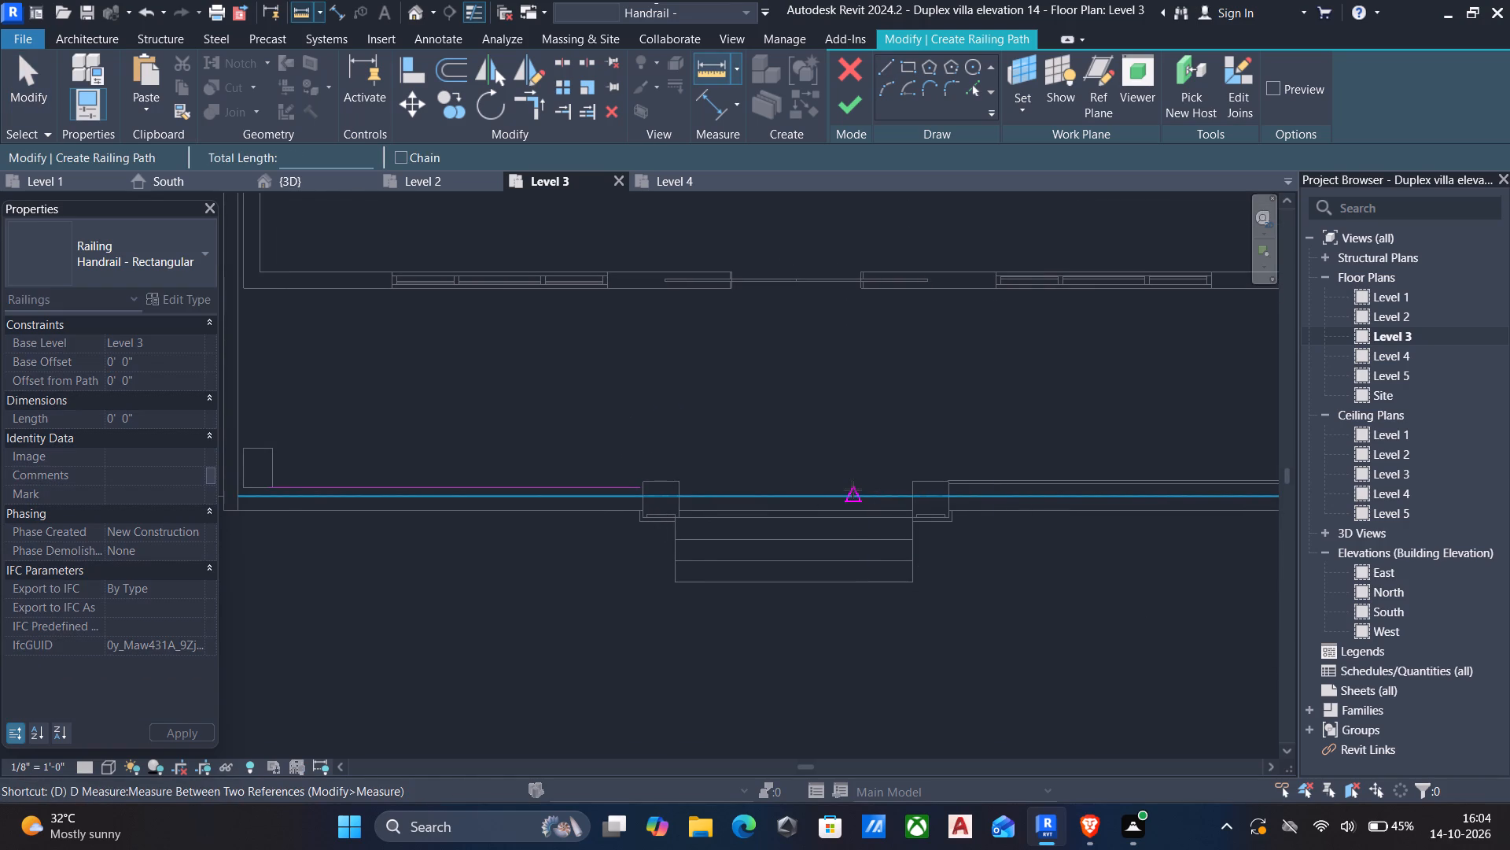
{"action": "scroll", "coordinate": [971, 473], "scroll_direction": "up", "scroll_amount": 5}
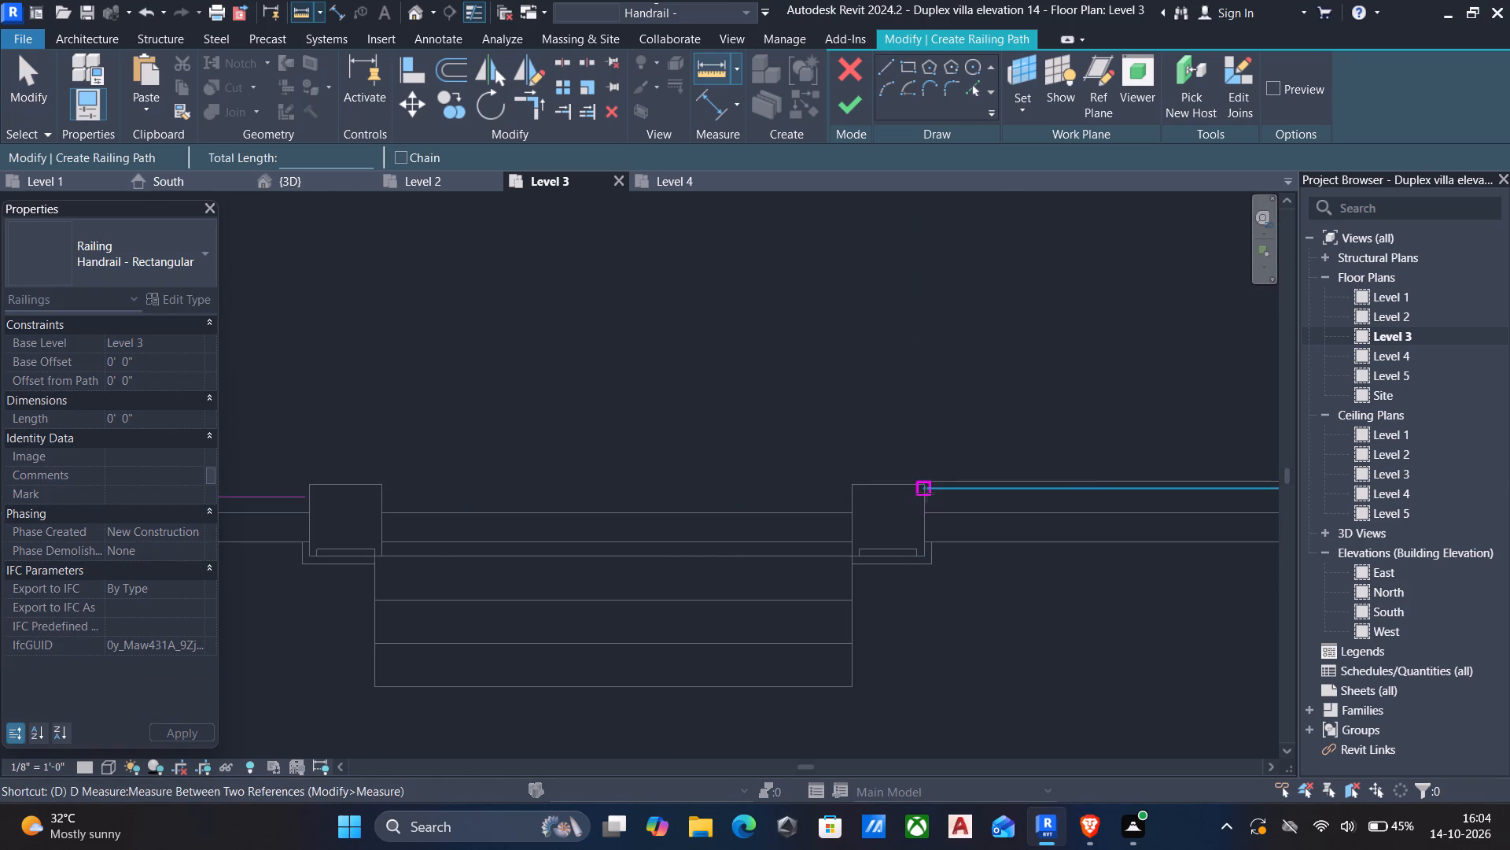
{"action": "left_click", "coordinate": [926, 493]}
{"action": "middle_click_drag", "start_coordinate": [665, 492], "coordinate": [895, 490]}
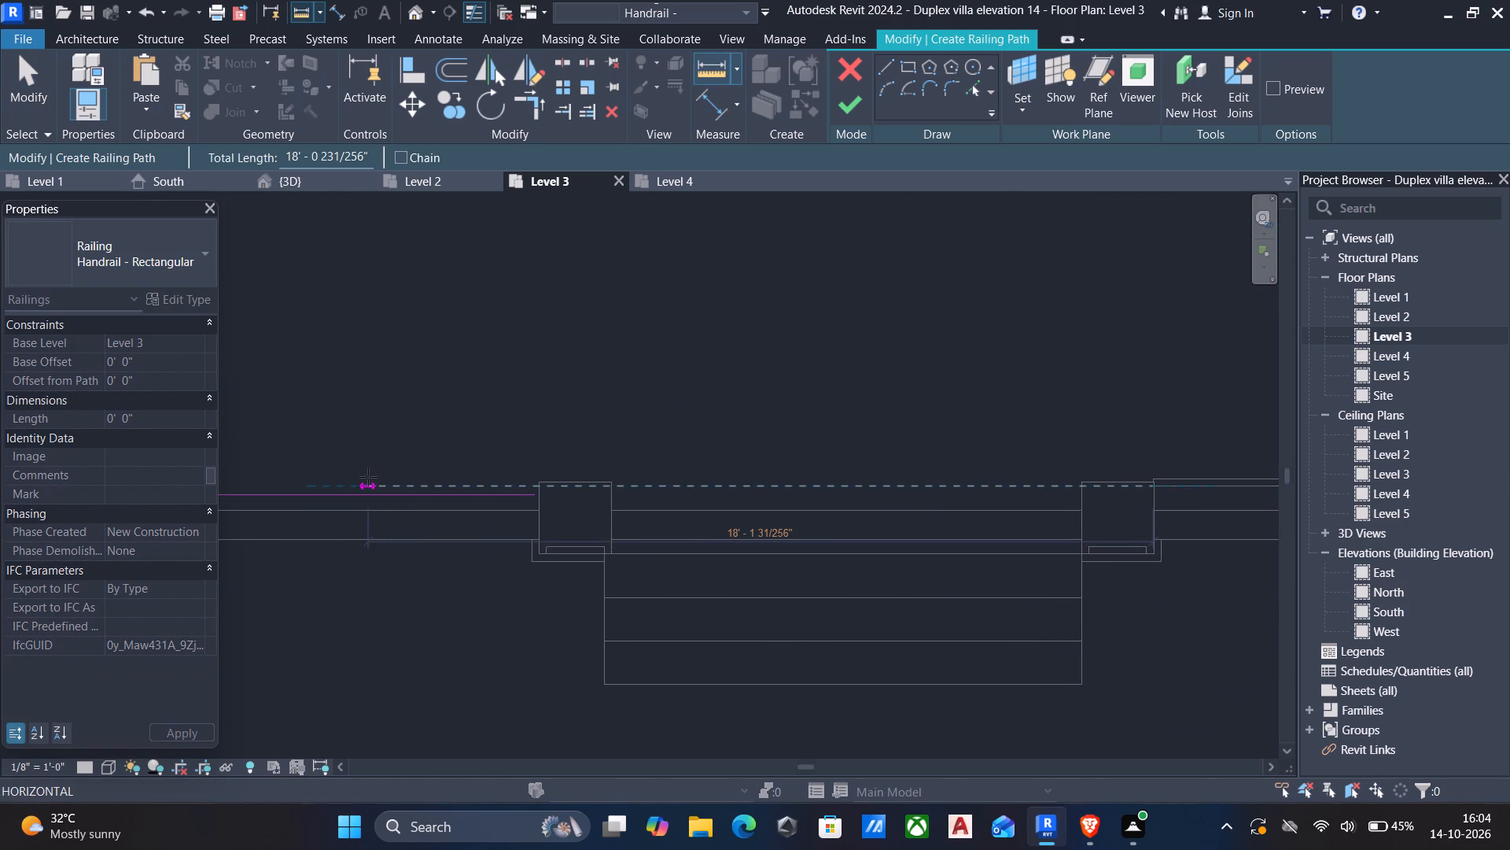
{"action": "left_click", "coordinate": [359, 477]}
{"action": "key", "text": "Escape"}
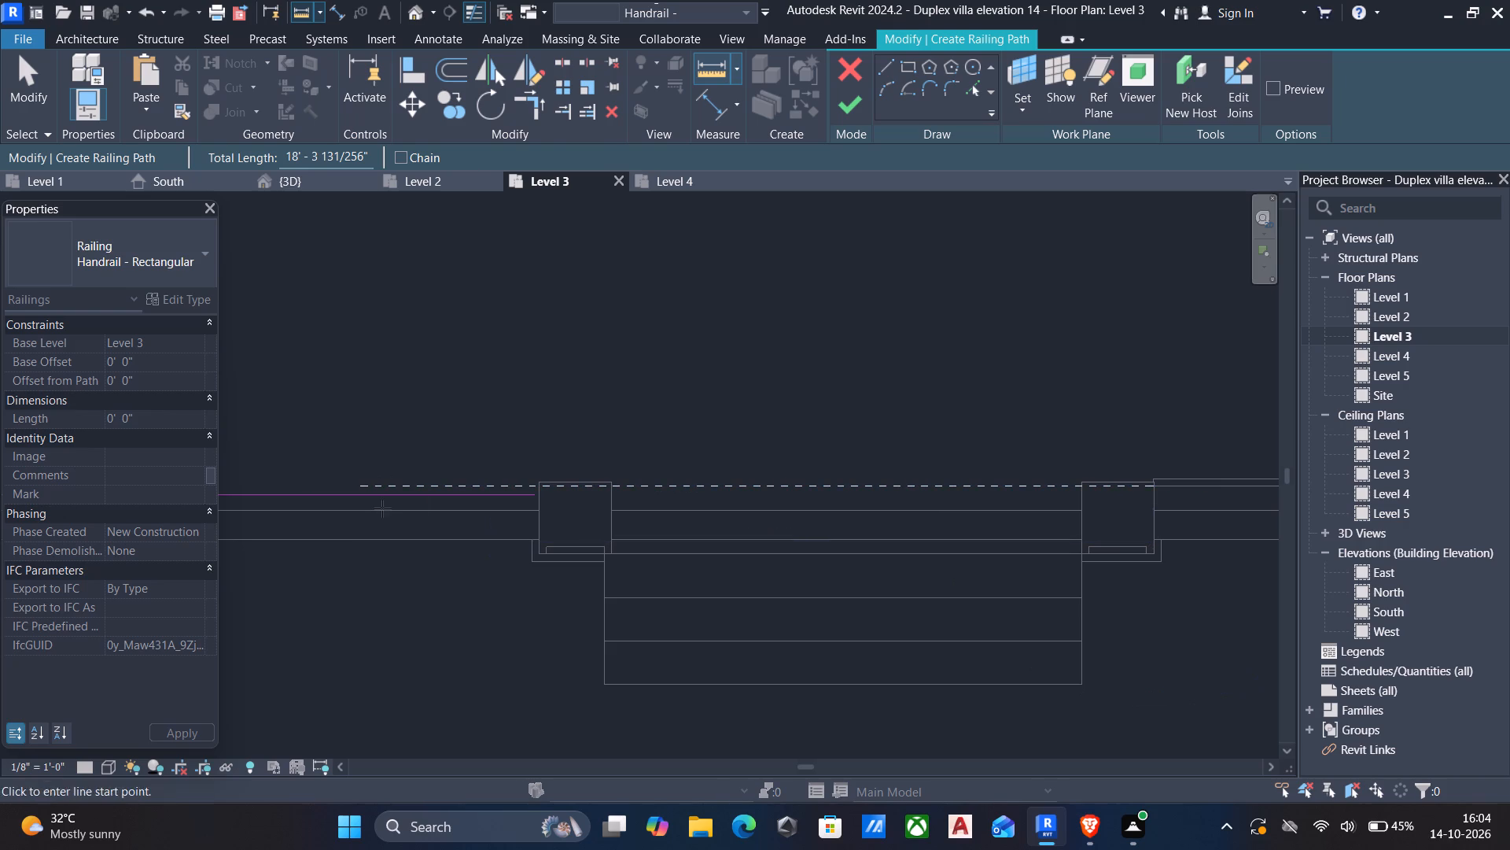
{"action": "key", "text": "Escape"}
{"action": "key", "text": "Escape"}
Align the west railing path line with the existing east railing.
{"action": "type", "text": "al"}
{"action": "left_click", "coordinate": [1177, 480]}
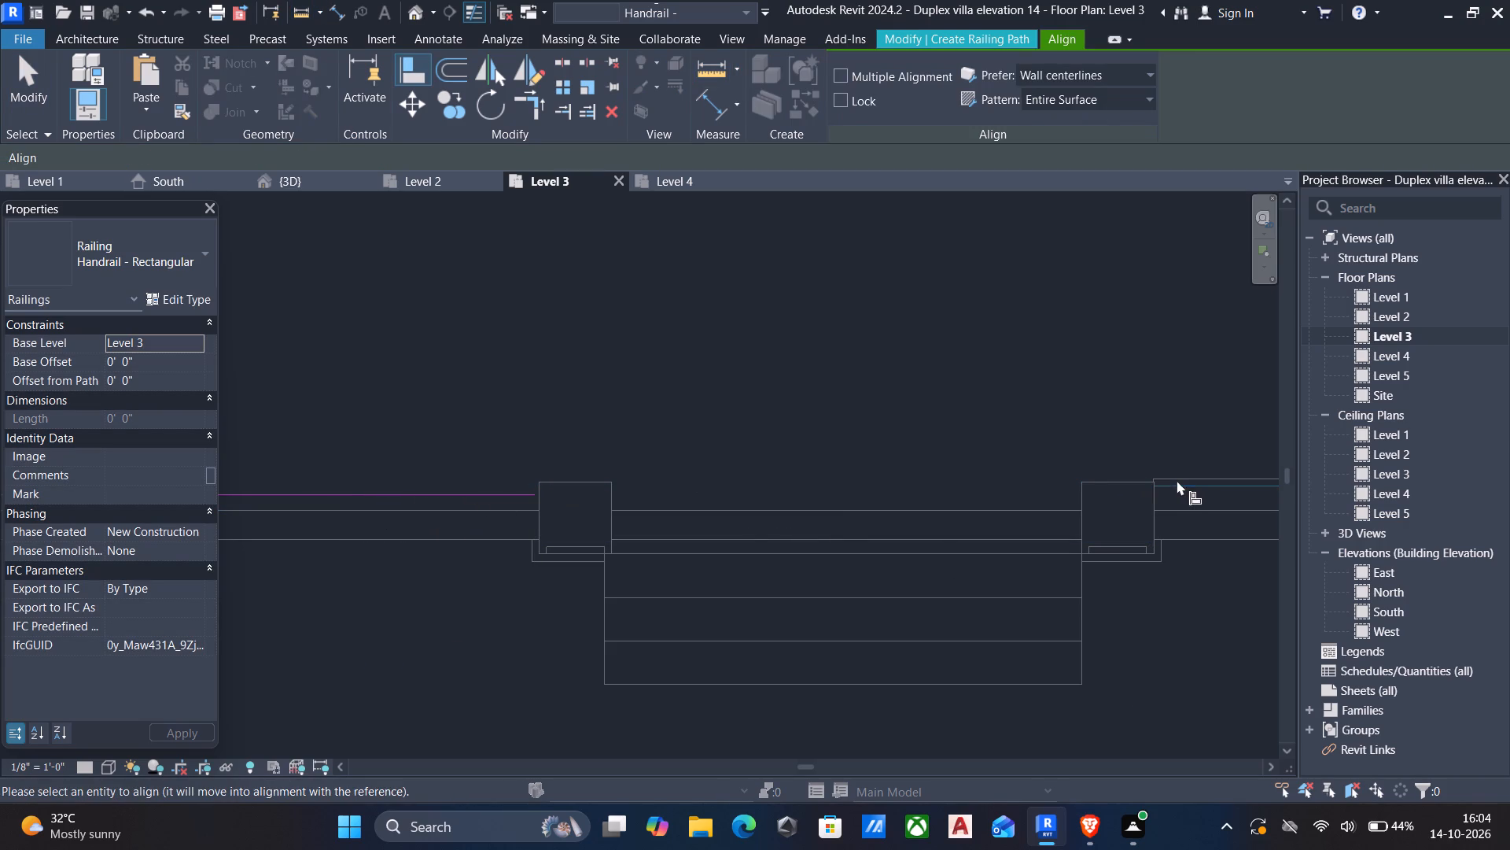
{"action": "left_click", "coordinate": [446, 497]}
{"action": "key", "text": "Escape"}
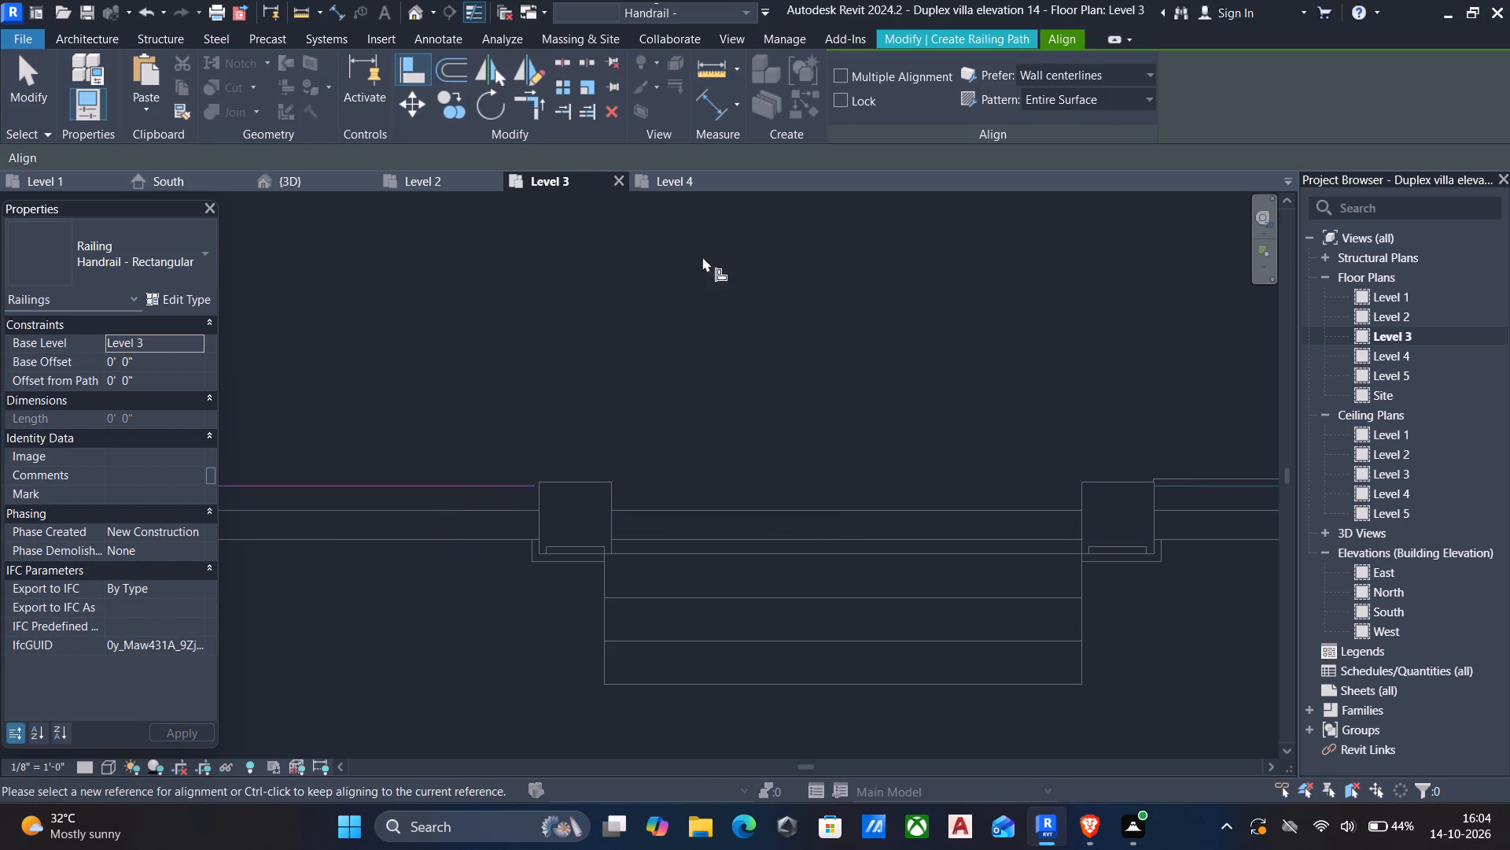
{"action": "left_click", "coordinate": [1029, 37]}
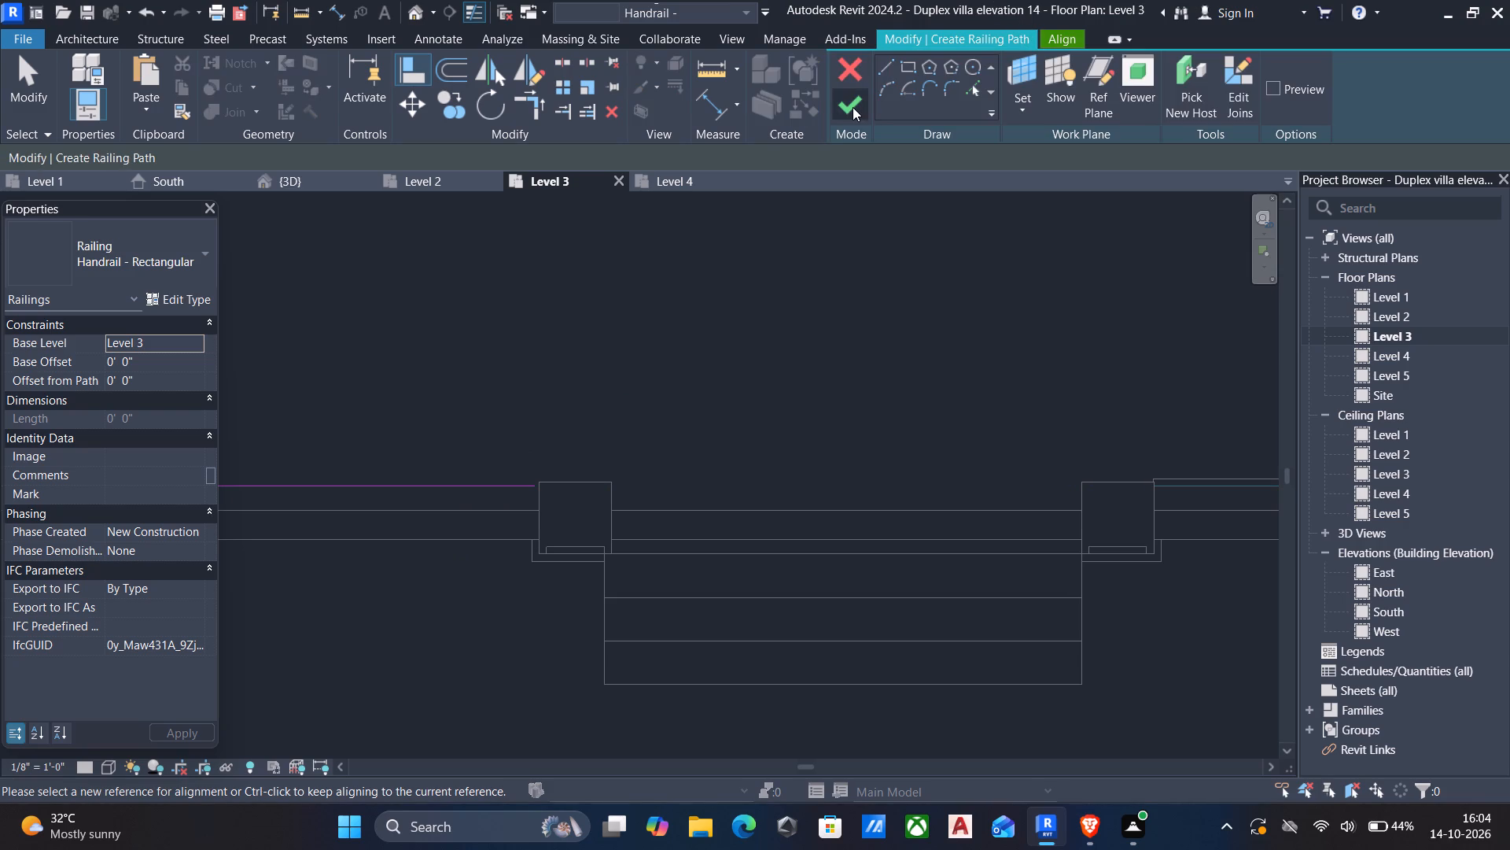
Finish the west Handrail - Rectangular railing sketch on Level 3.
{"action": "left_click", "coordinate": [853, 107]}
Align the inner end of the west railing with the west face of the west entrance column.
{"action": "scroll", "coordinate": [808, 279], "scroll_direction": "down", "scroll_amount": 4}
{"action": "scroll", "coordinate": [617, 418], "scroll_direction": "up", "scroll_amount": 8}
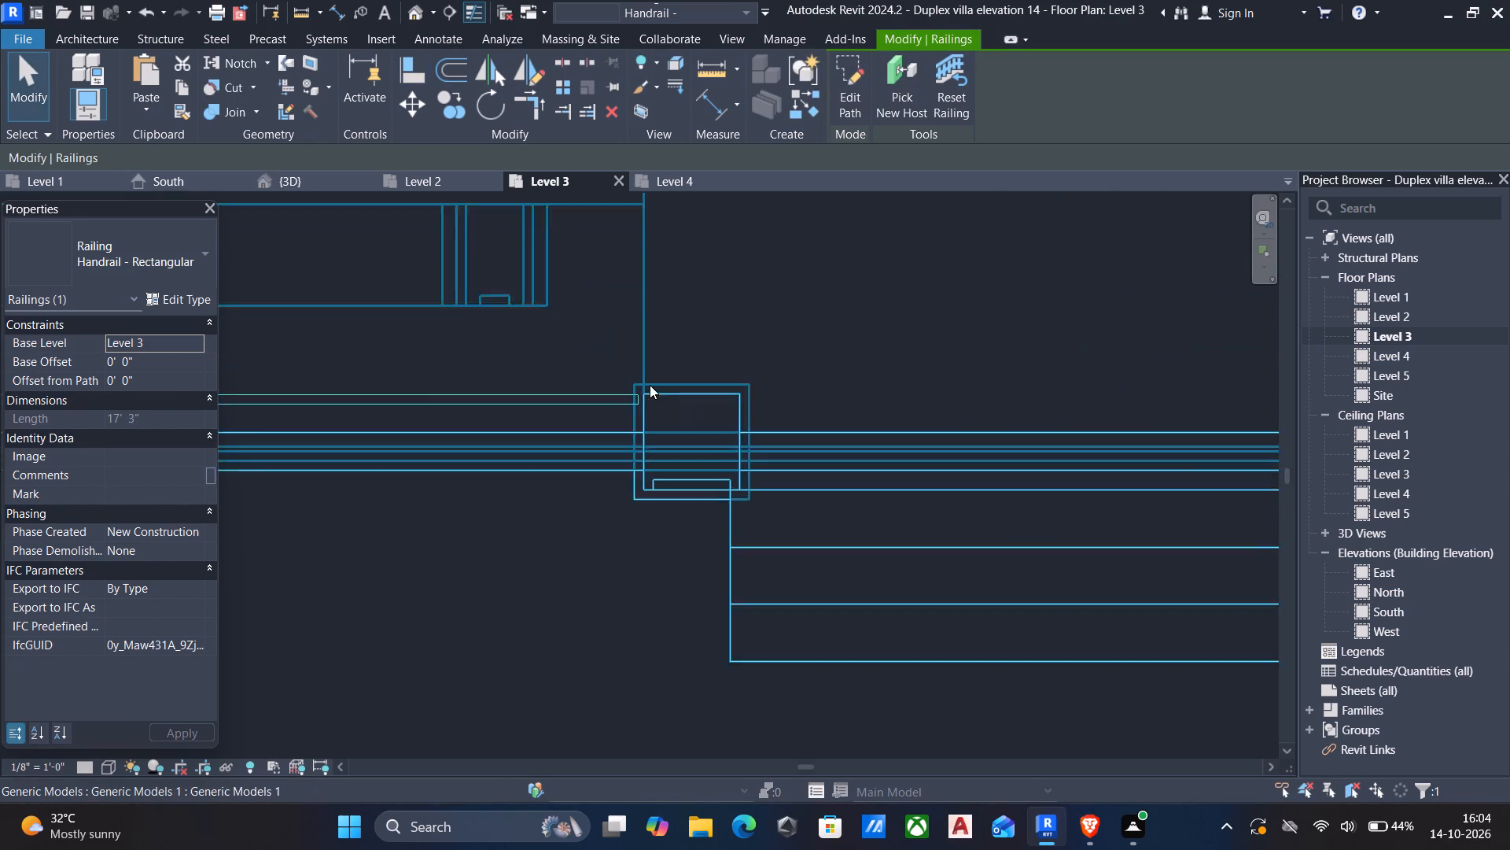
{"action": "scroll", "coordinate": [650, 385], "scroll_direction": "up", "scroll_amount": 2}
{"action": "scroll", "coordinate": [588, 405], "scroll_direction": "up", "scroll_amount": 5}
{"action": "type", "text": "al"}
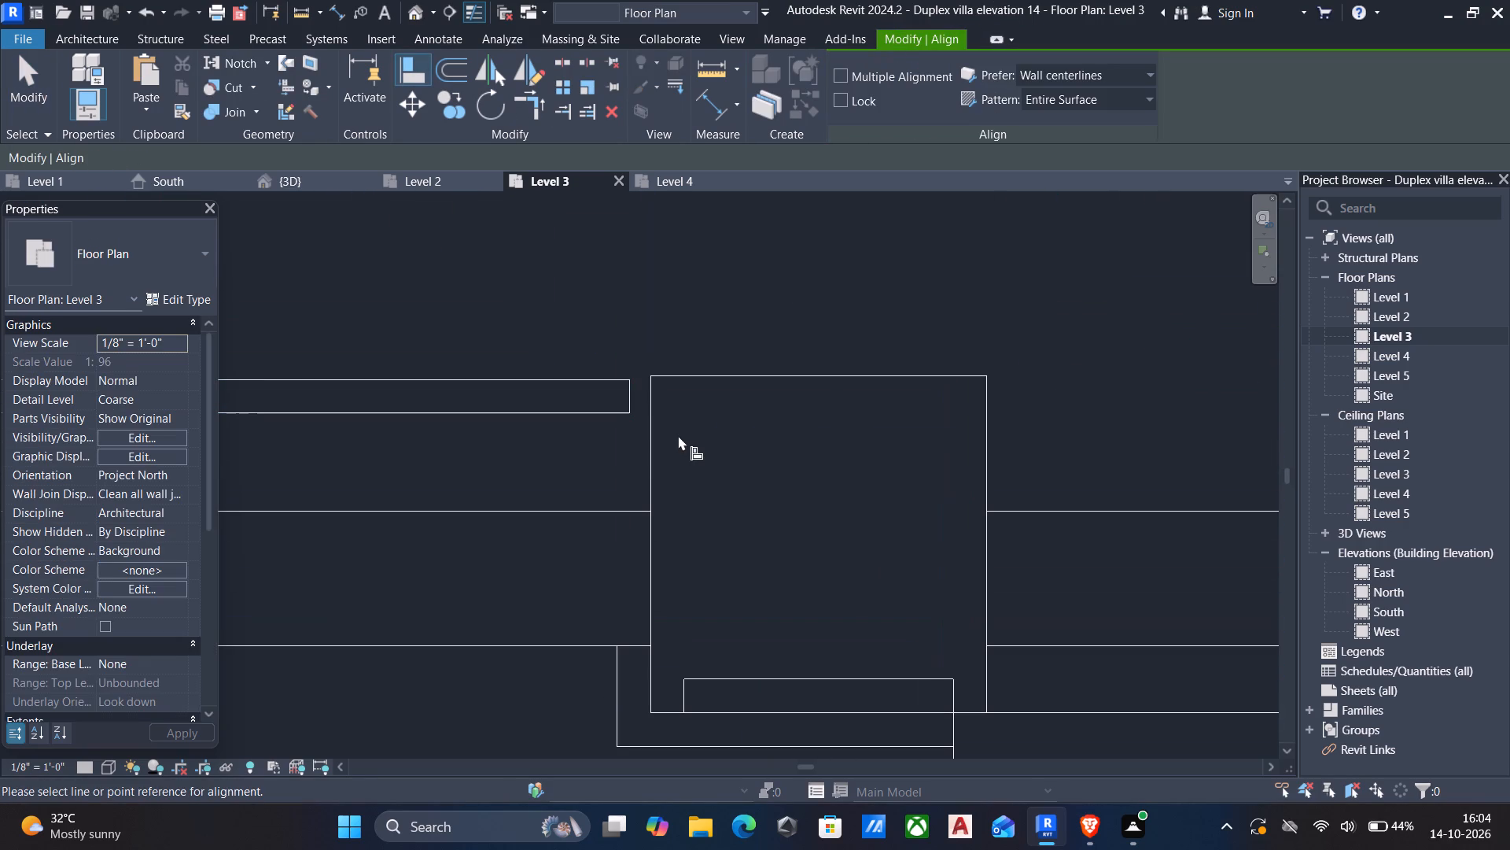
{"action": "left_click", "coordinate": [654, 412]}
{"action": "left_click", "coordinate": [628, 396]}
{"action": "left_click", "coordinate": [654, 420]}
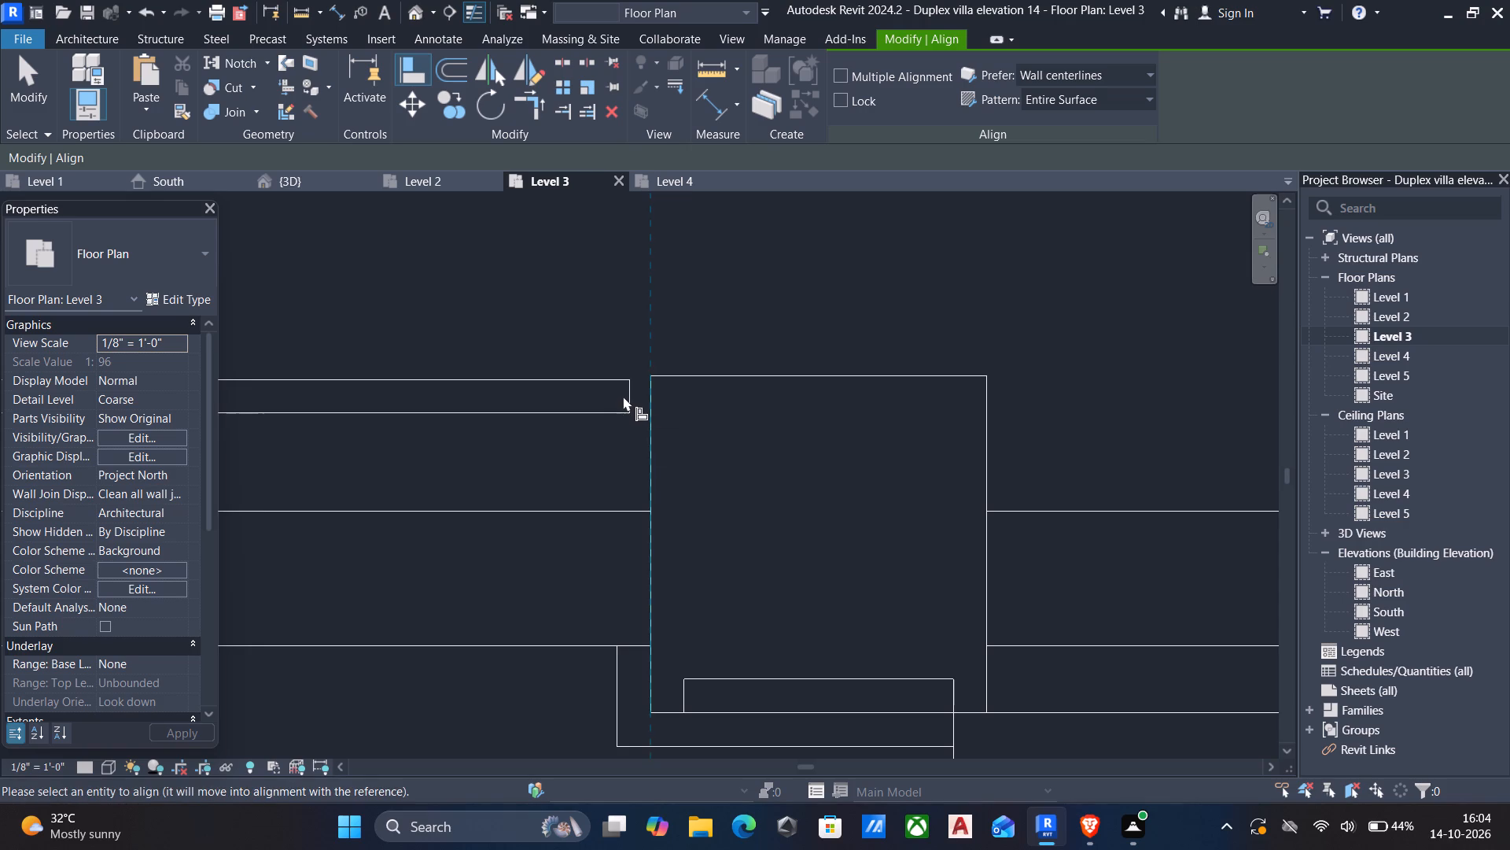
{"action": "left_click", "coordinate": [631, 391]}
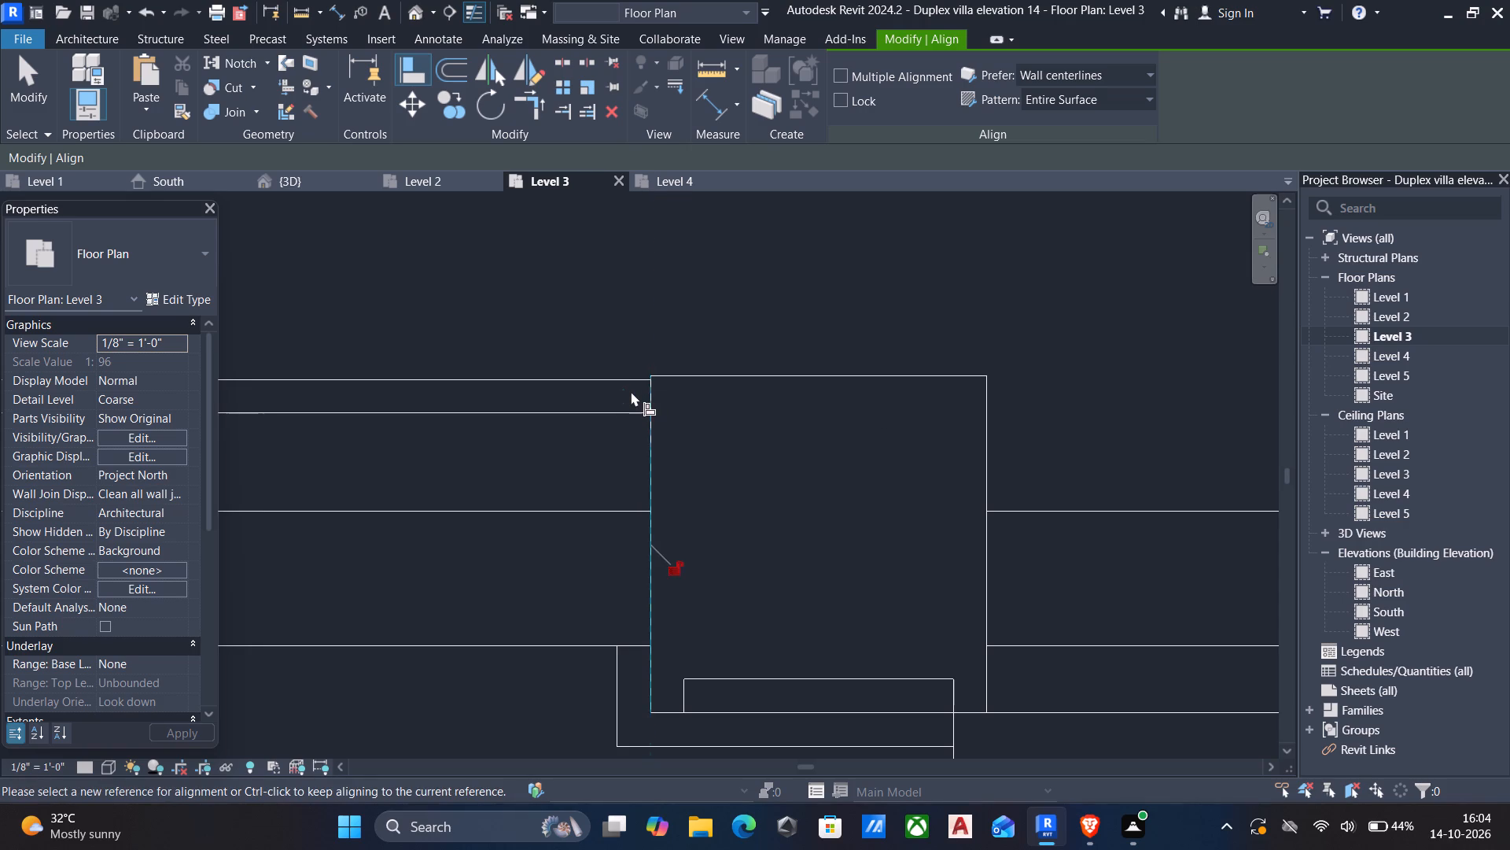
{"action": "key", "text": "Escape"}
{"action": "scroll", "coordinate": [700, 475], "scroll_direction": "down", "scroll_amount": 5}
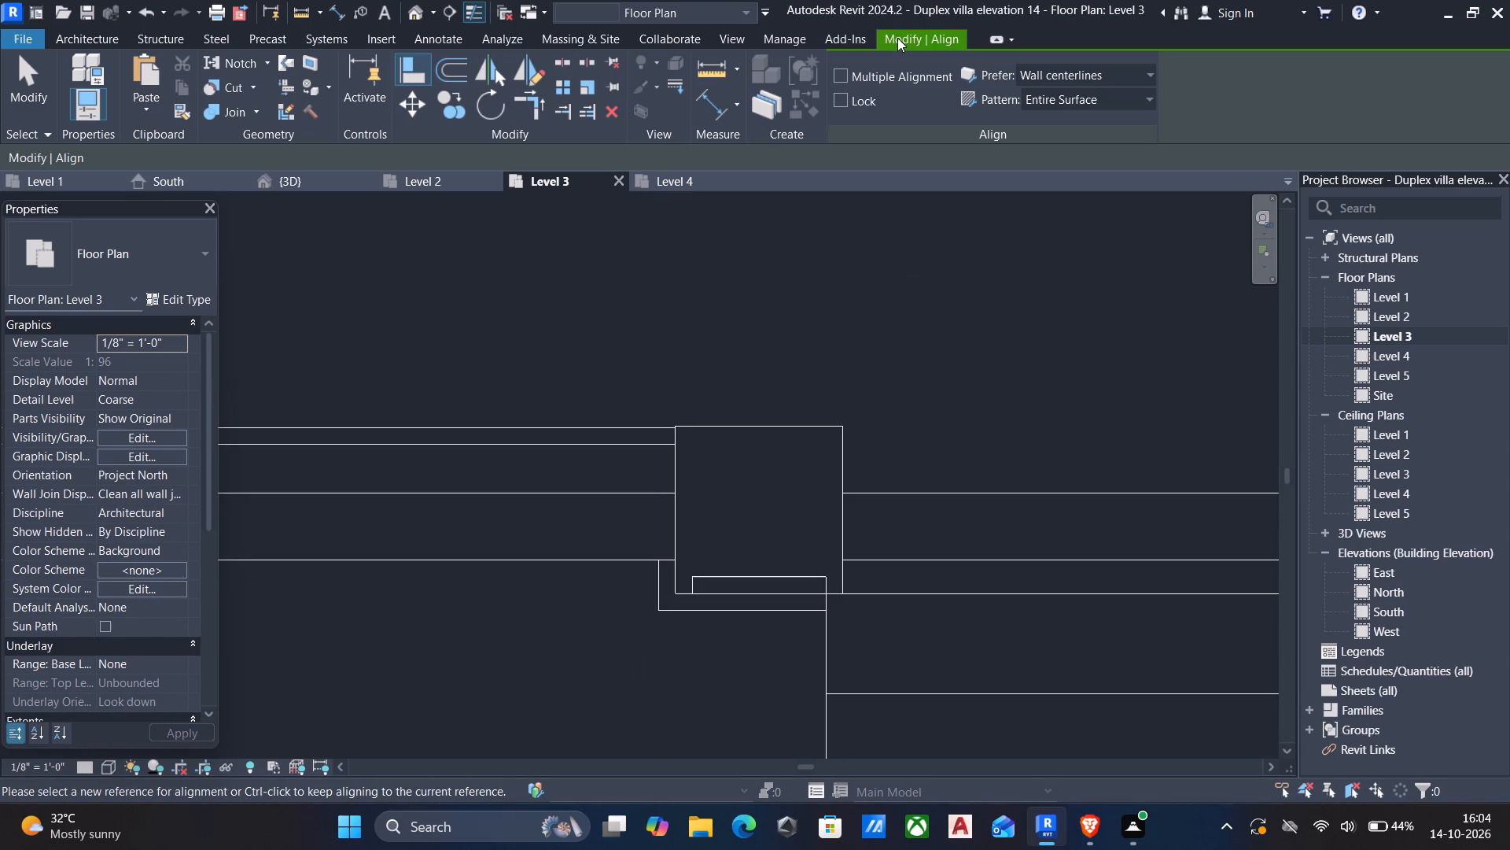
{"action": "left_click", "coordinate": [897, 38]}
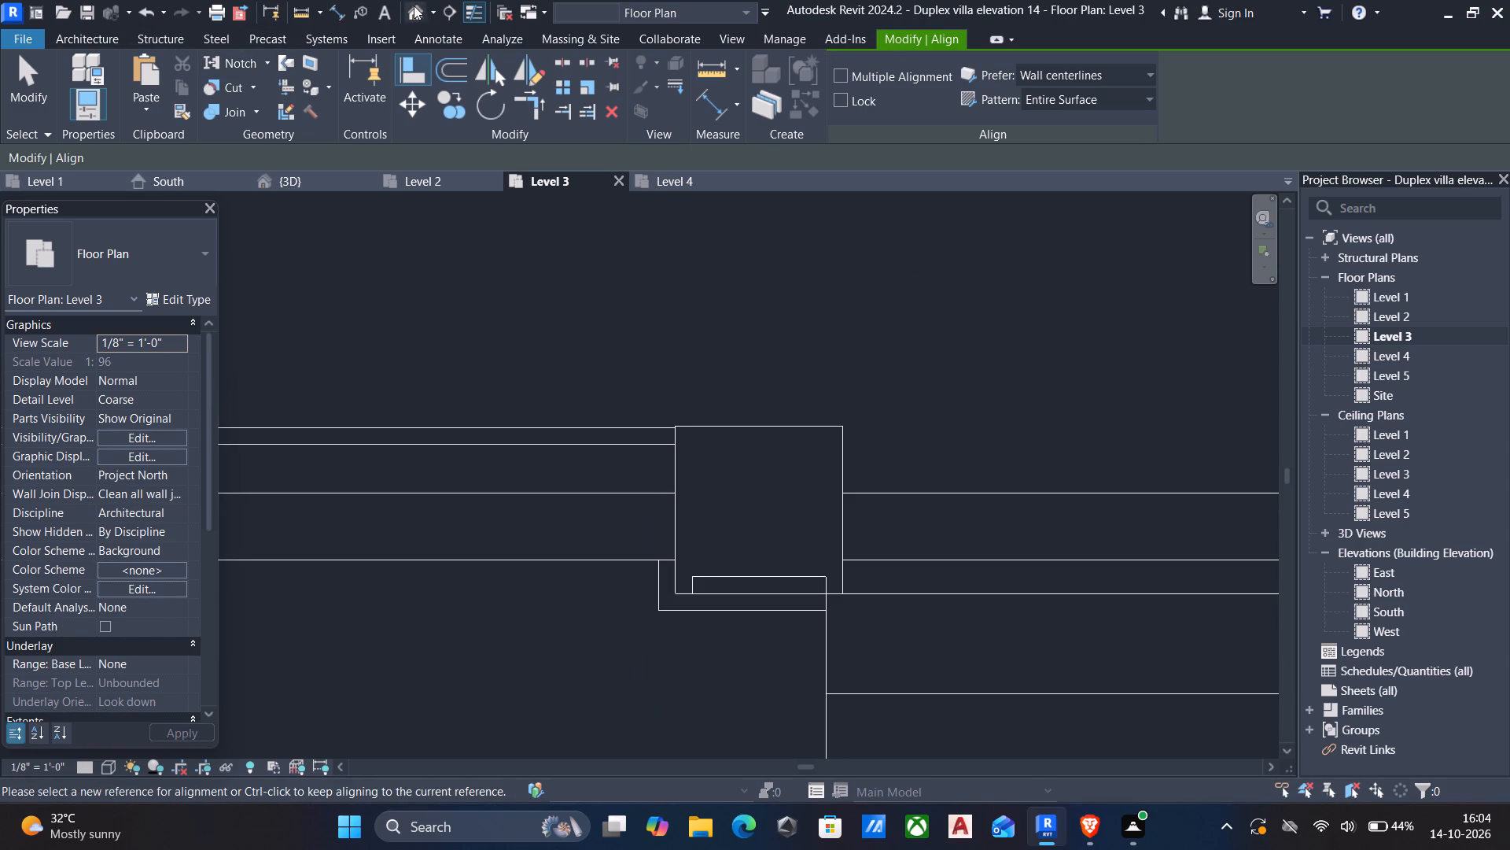
Examine the east and west balcony railings against the columns from several angles in the 3D view.
{"action": "left_click", "coordinate": [418, 14]}
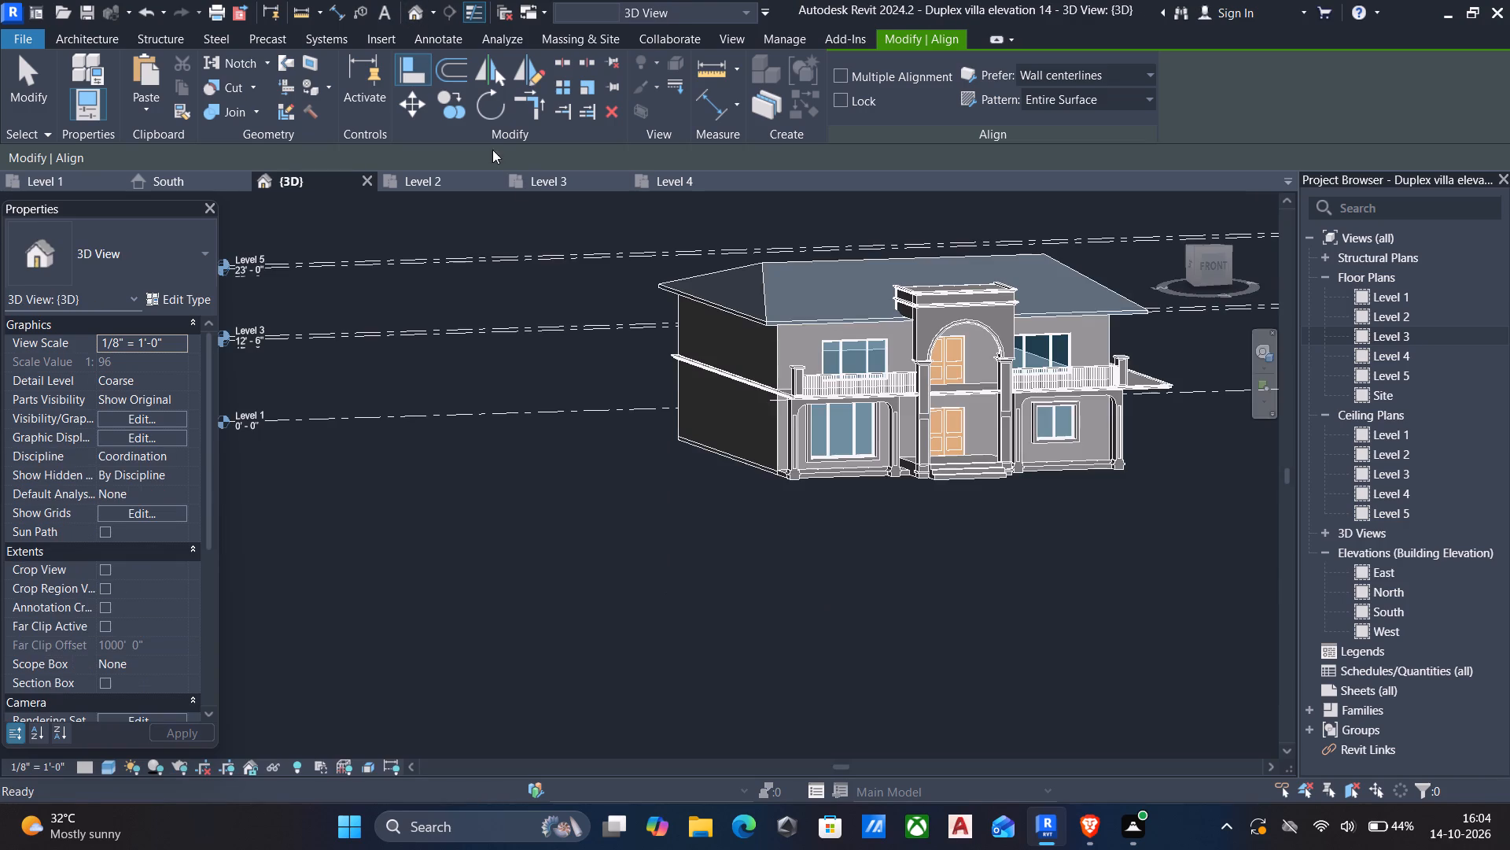
{"action": "scroll", "coordinate": [765, 356], "scroll_direction": "down", "scroll_amount": 1}
{"action": "scroll", "coordinate": [994, 435], "scroll_direction": "up", "scroll_amount": 5}
{"action": "scroll", "coordinate": [1025, 330], "scroll_direction": "up", "scroll_amount": 5}
{"action": "middle_click_drag", "start_coordinate": [1000, 329], "coordinate": [978, 345], "text": "shift"}
{"action": "scroll", "coordinate": [978, 345], "scroll_direction": "down", "scroll_amount": 6}
{"action": "middle_click_drag", "start_coordinate": [978, 345], "coordinate": [913, 421], "text": "shift"}
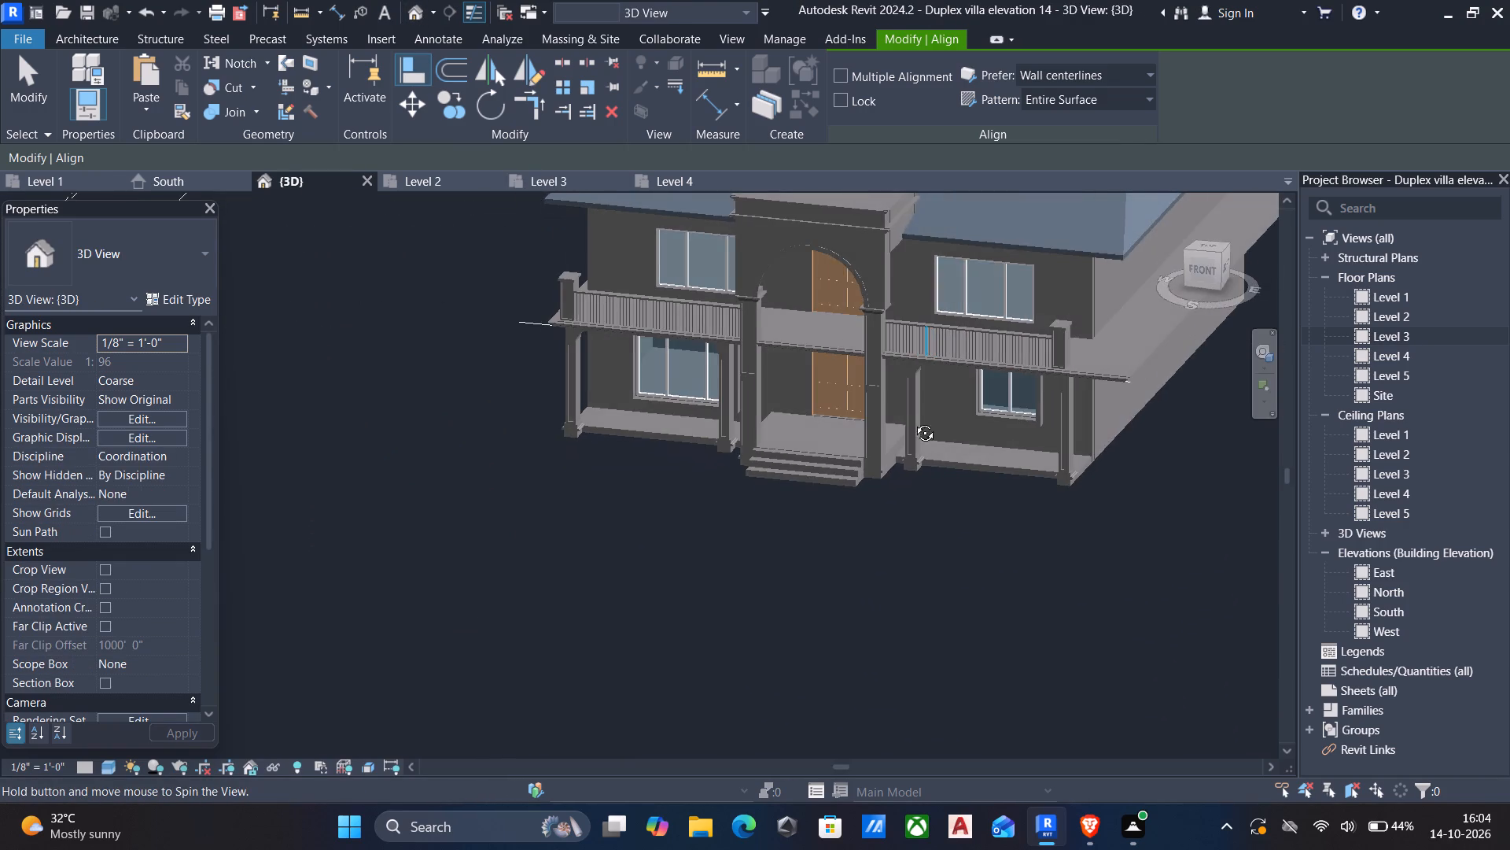
{"action": "middle_click_drag", "start_coordinate": [913, 421], "coordinate": [1096, 459], "text": "shift"}
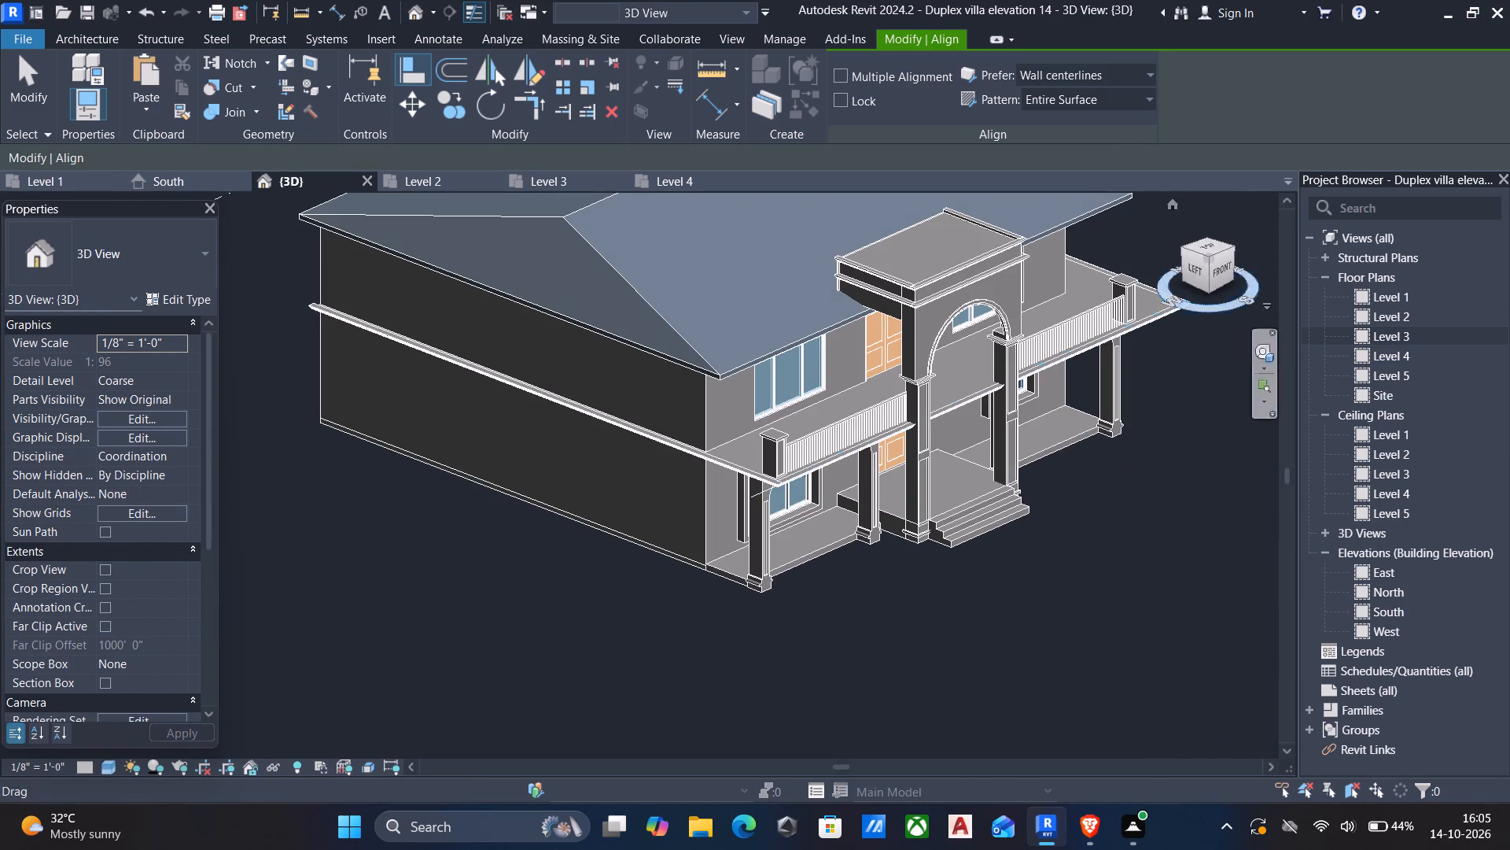
On Level 3, create a Handrail - Rectangular railing about 10' 10" long between the front inner corners of the two entrance columns.
{"action": "double_click", "coordinate": [1425, 339]}
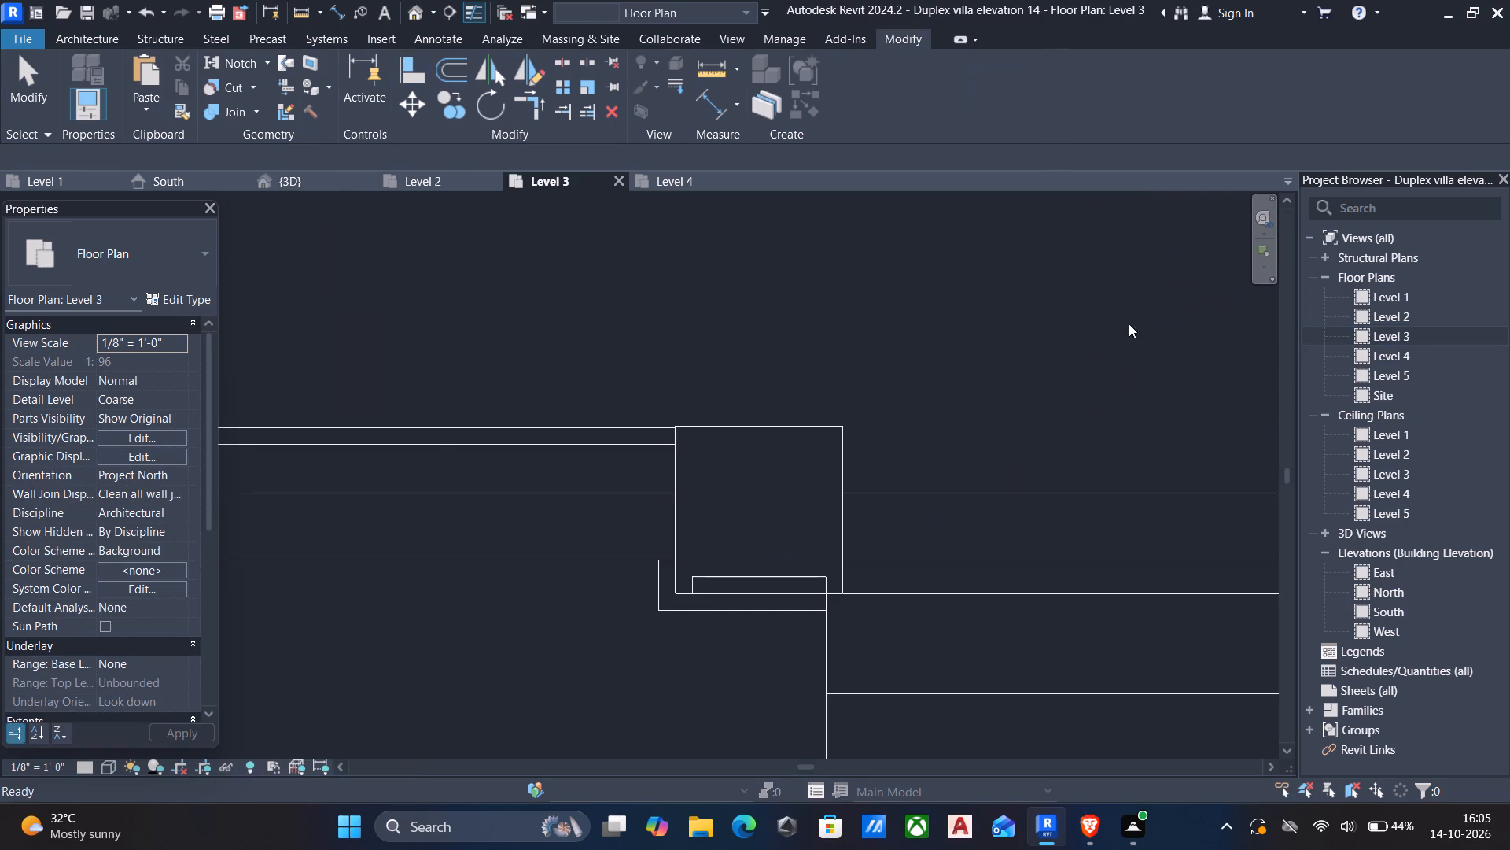
{"action": "scroll", "coordinate": [724, 489], "scroll_direction": "down", "scroll_amount": 8}
{"action": "middle_click_drag", "start_coordinate": [740, 545], "coordinate": [842, 431]}
{"action": "scroll", "coordinate": [842, 431], "scroll_direction": "down", "scroll_amount": 5}
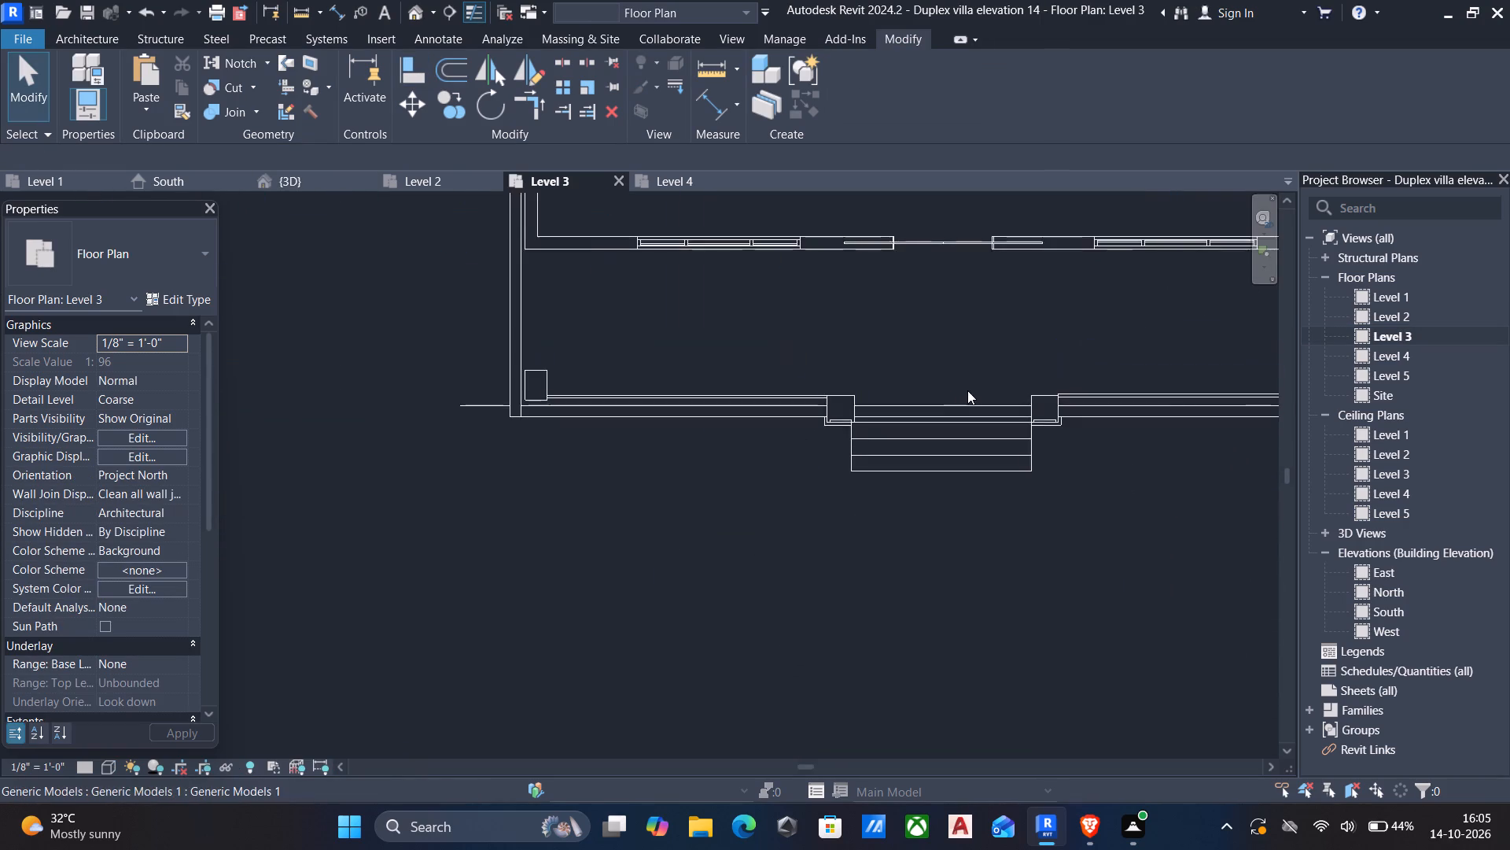
{"action": "scroll", "coordinate": [967, 390], "scroll_direction": "up", "scroll_amount": 4}
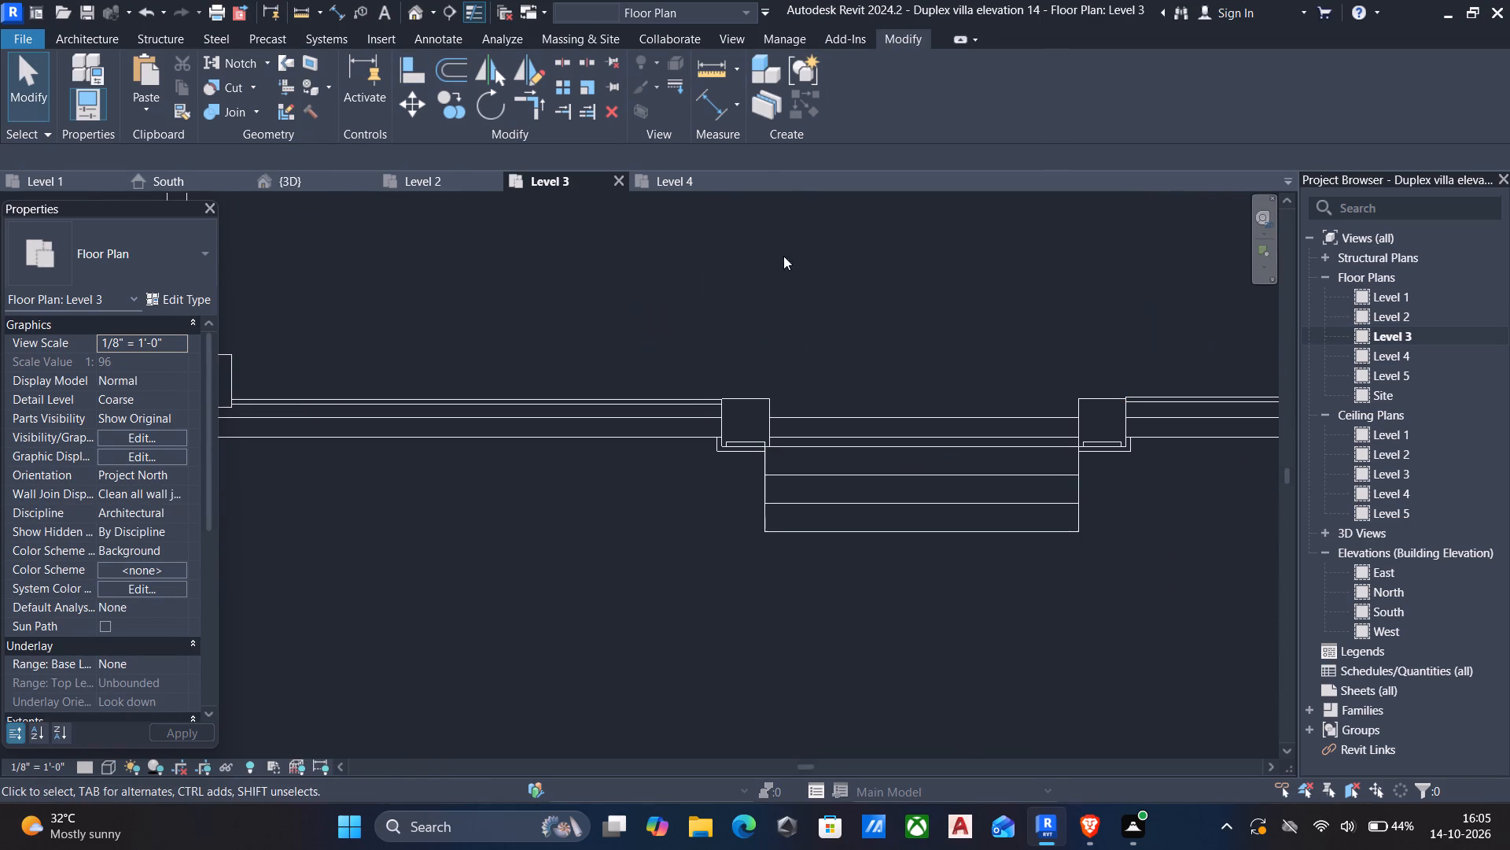
{"action": "left_click", "coordinate": [69, 39]}
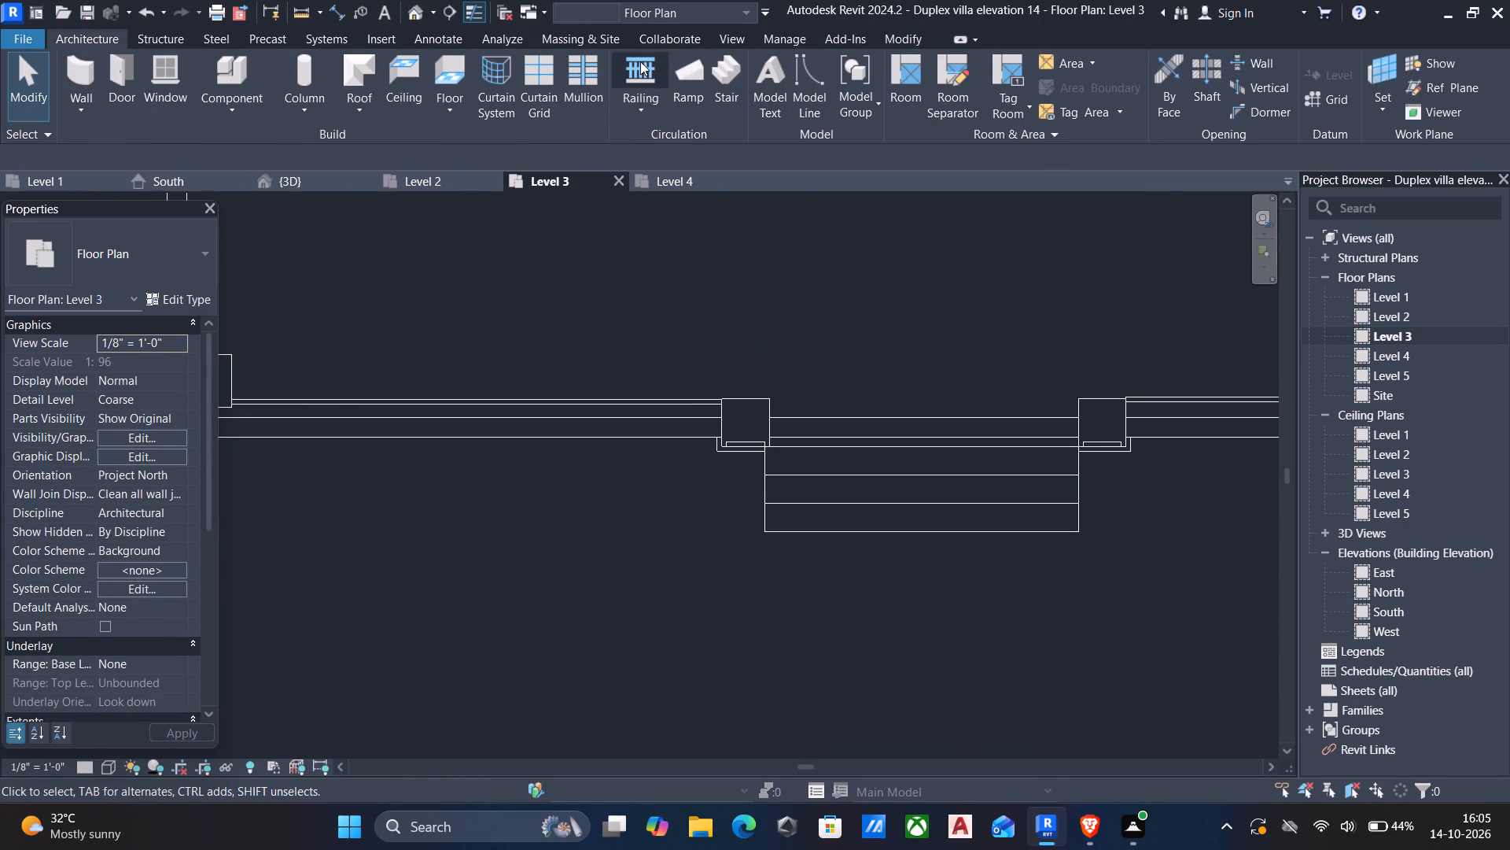
{"action": "left_click", "coordinate": [640, 61]}
{"action": "scroll", "coordinate": [1090, 453], "scroll_direction": "up", "scroll_amount": 5}
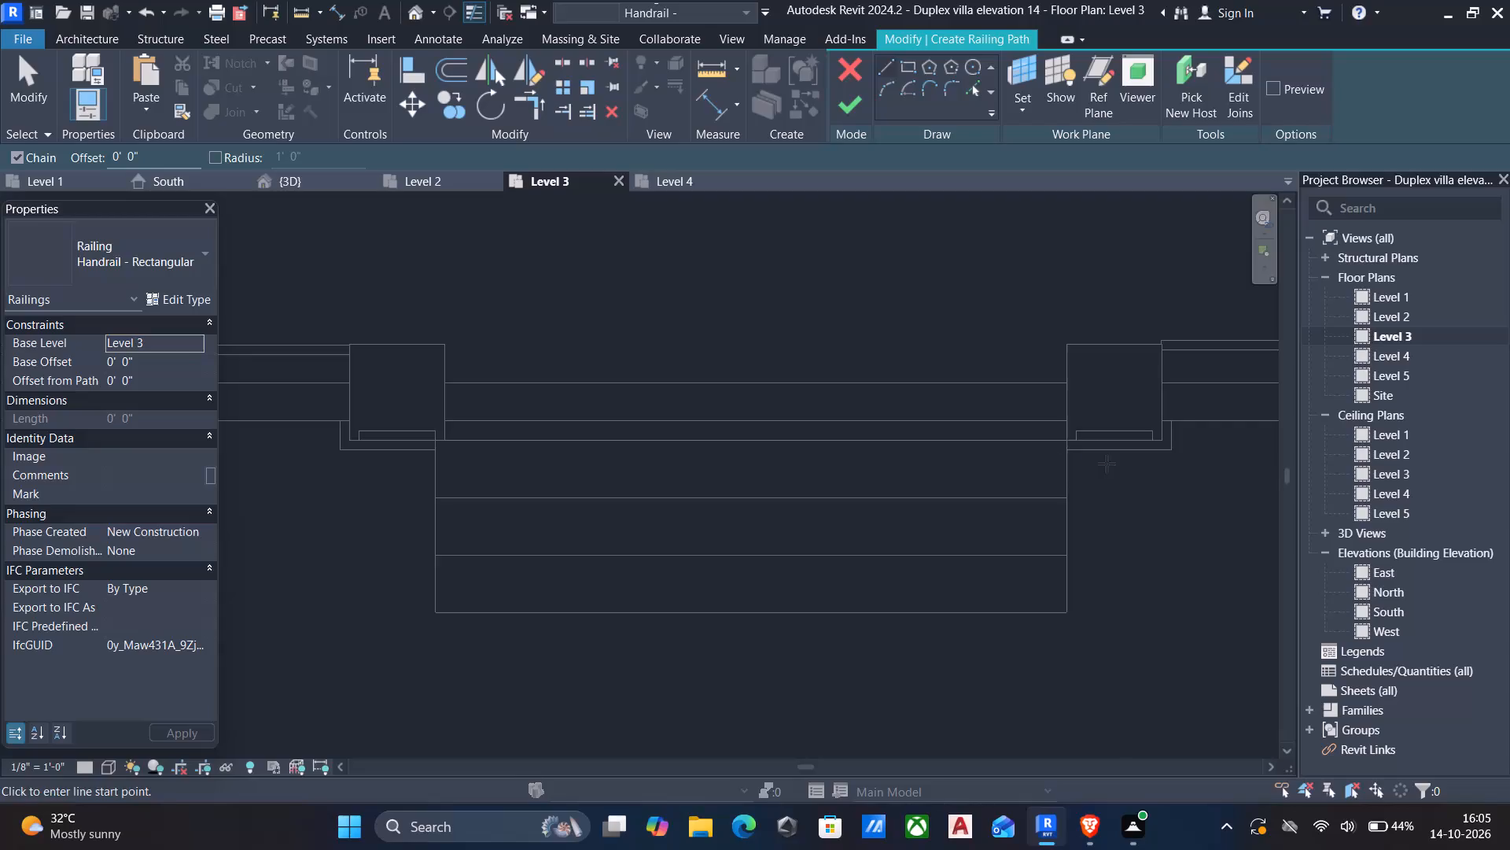
{"action": "left_click", "coordinate": [1070, 438]}
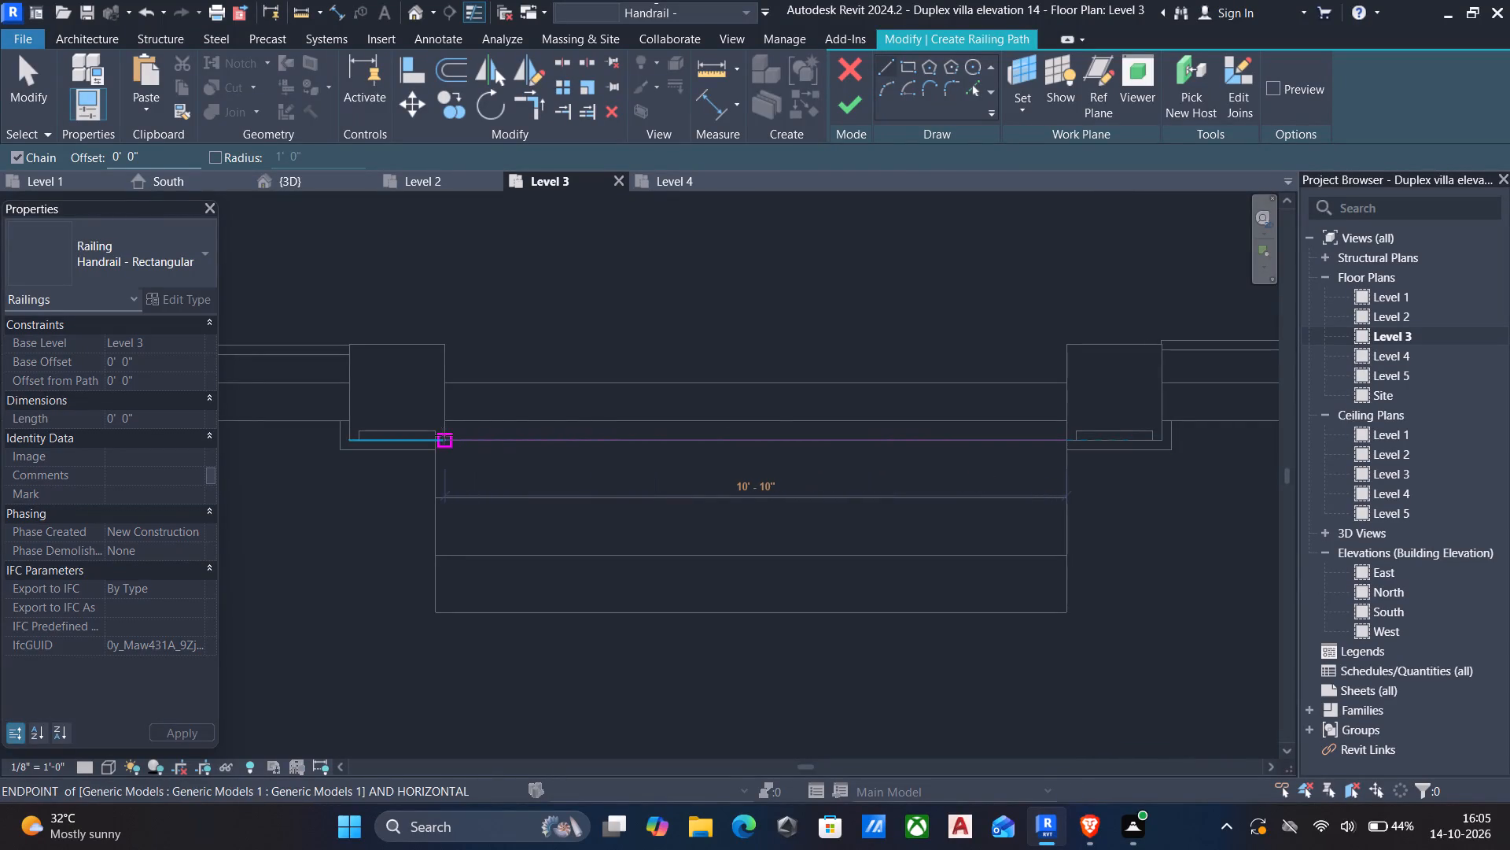
{"action": "left_click", "coordinate": [443, 436]}
{"action": "key", "text": "Escape"}
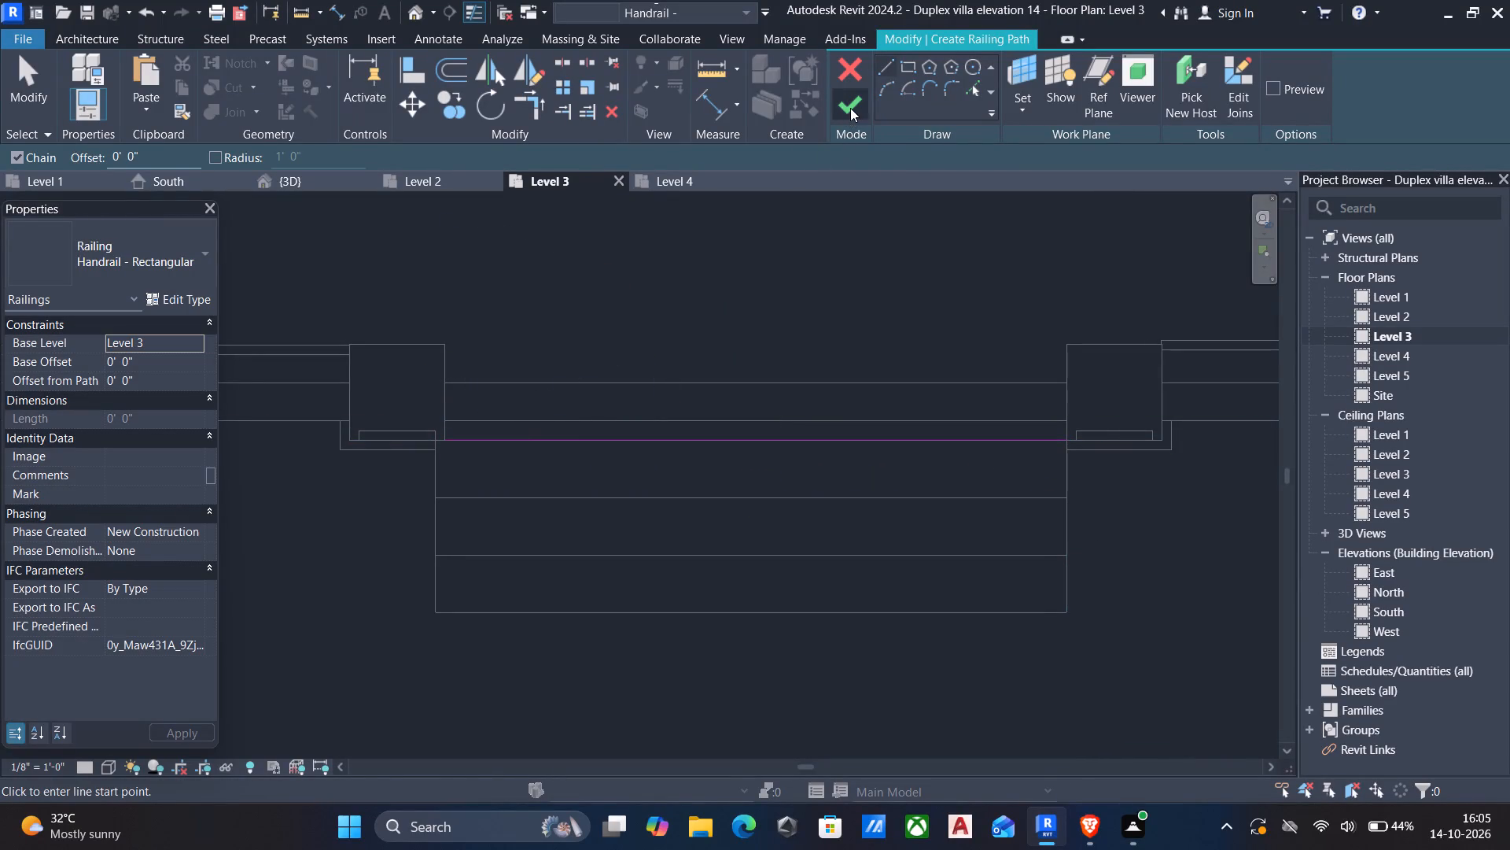
{"action": "left_click", "coordinate": [850, 108]}
Inspect the centre railing between the entrance columns and the whole front facade in the 3D view.
{"action": "left_click", "coordinate": [413, 11]}
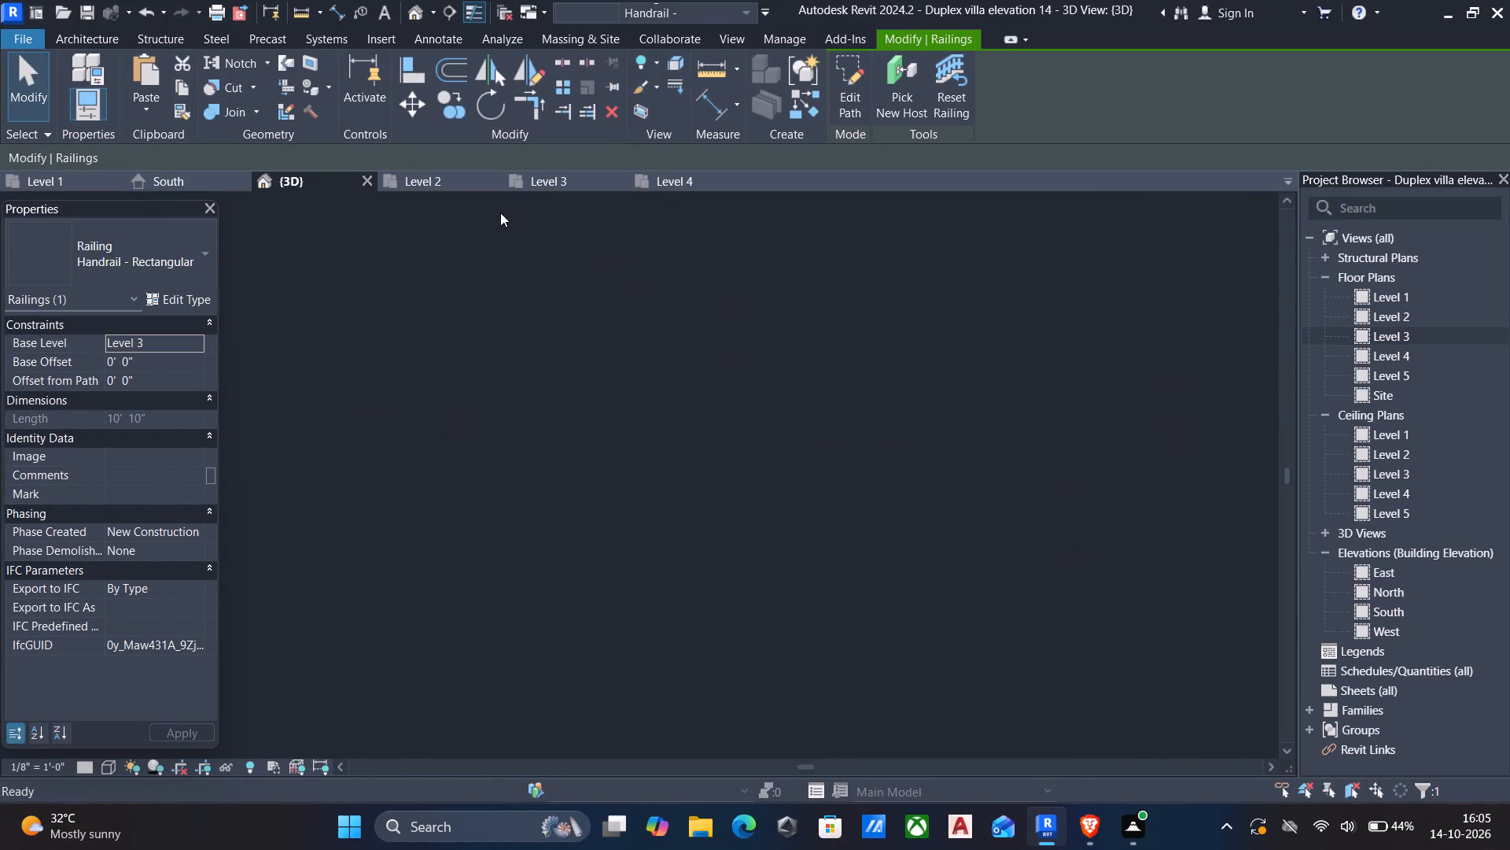
{"action": "scroll", "coordinate": [550, 318], "scroll_direction": "down", "scroll_amount": 4}
{"action": "middle_click_drag", "start_coordinate": [855, 384], "coordinate": [766, 408], "text": "shift"}
{"action": "scroll", "coordinate": [728, 347], "scroll_direction": "up", "scroll_amount": 8}
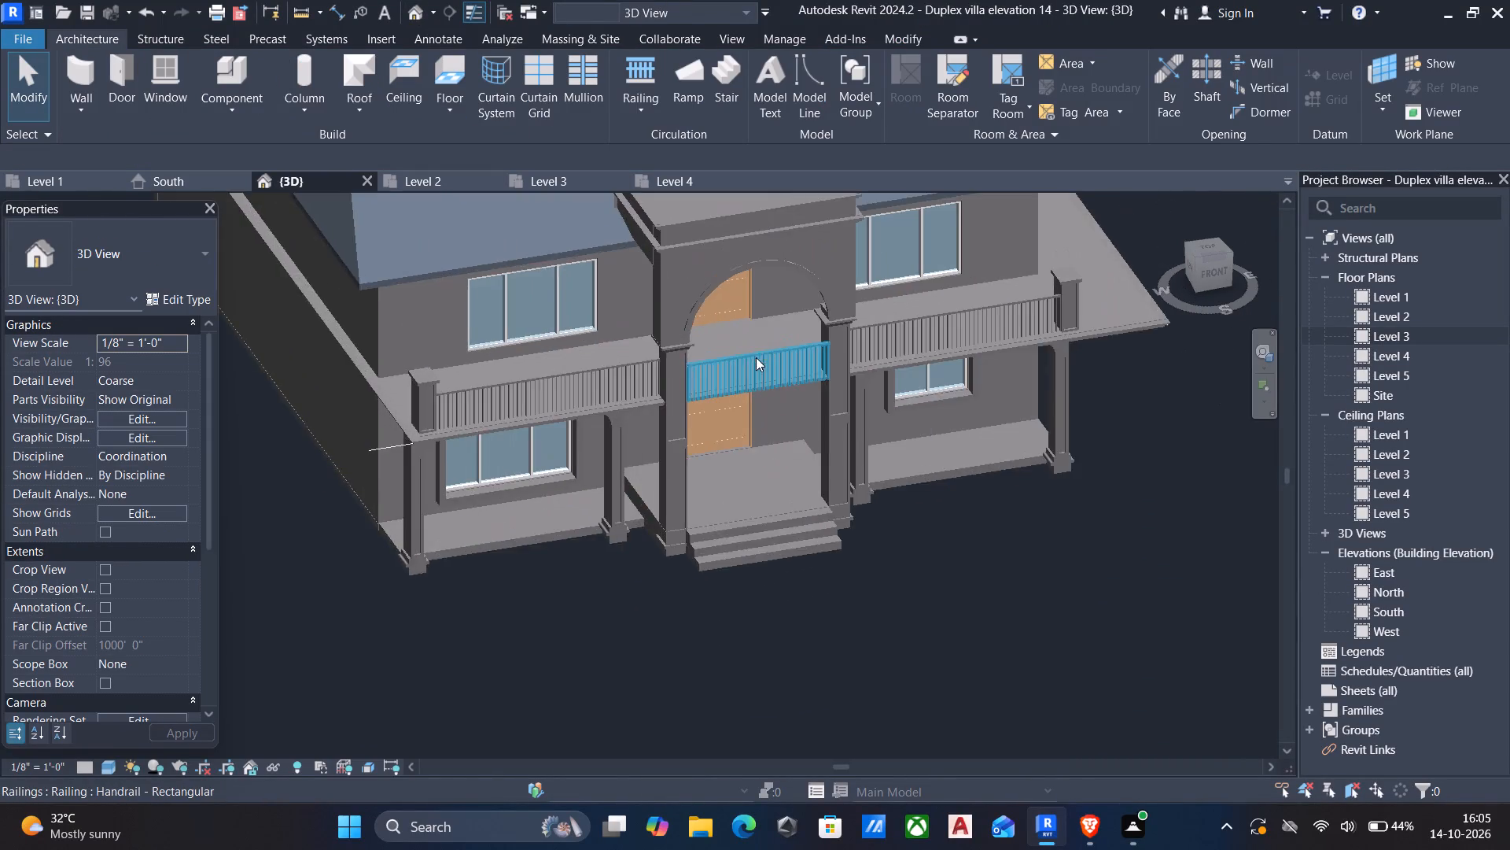
{"action": "scroll", "coordinate": [756, 357], "scroll_direction": "up", "scroll_amount": 4}
{"action": "scroll", "coordinate": [516, 387], "scroll_direction": "up", "scroll_amount": 6}
{"action": "scroll", "coordinate": [711, 375], "scroll_direction": "down", "scroll_amount": 7}
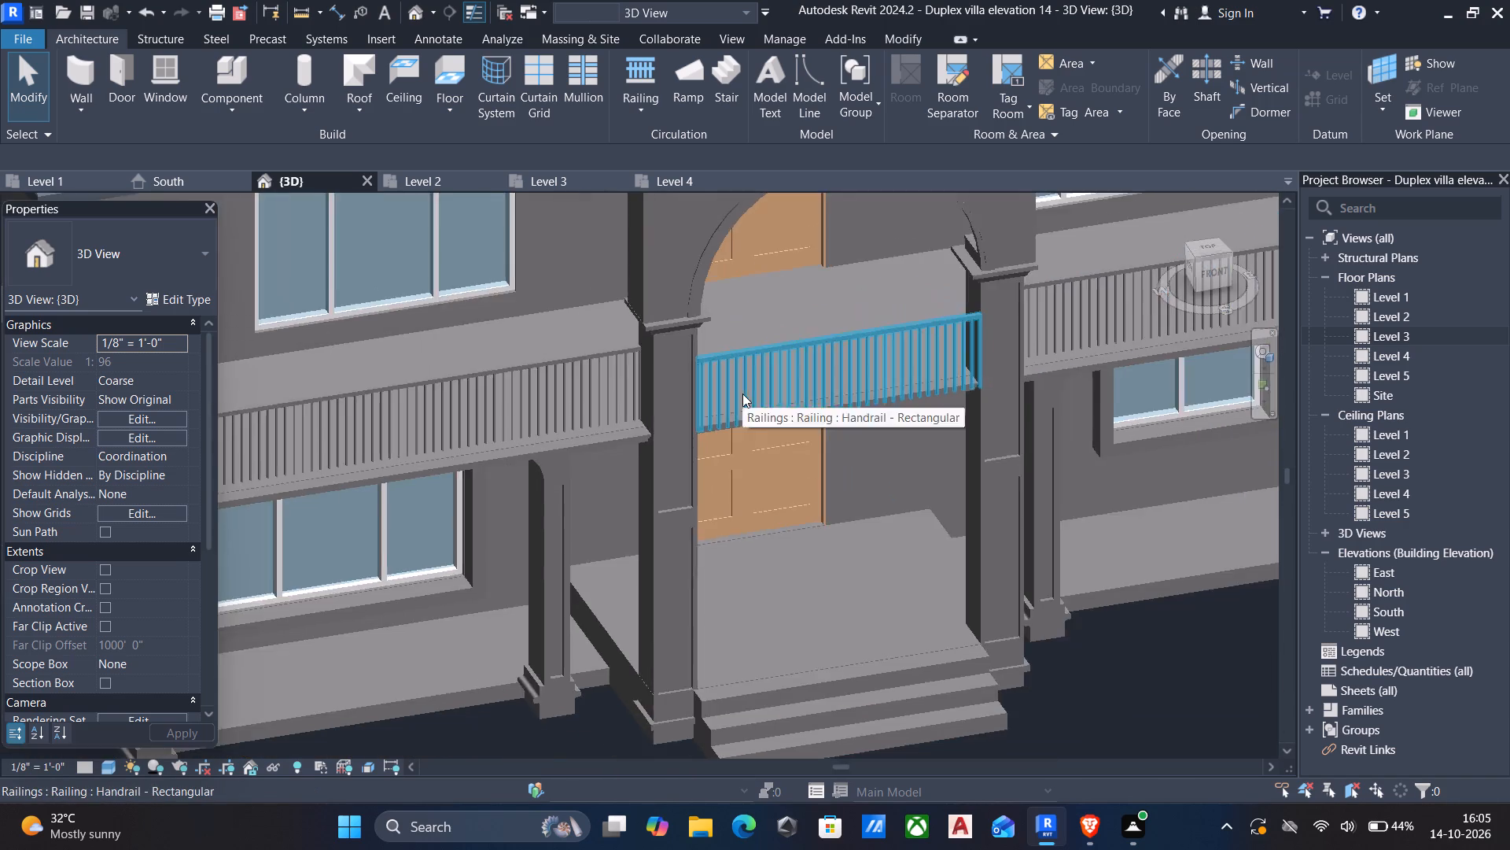
{"action": "scroll", "coordinate": [742, 394], "scroll_direction": "down", "scroll_amount": 6}
{"action": "middle_click_drag", "start_coordinate": [841, 412], "coordinate": [554, 331], "text": "shift"}
{"action": "scroll", "coordinate": [554, 331], "scroll_direction": "down", "scroll_amount": 2}
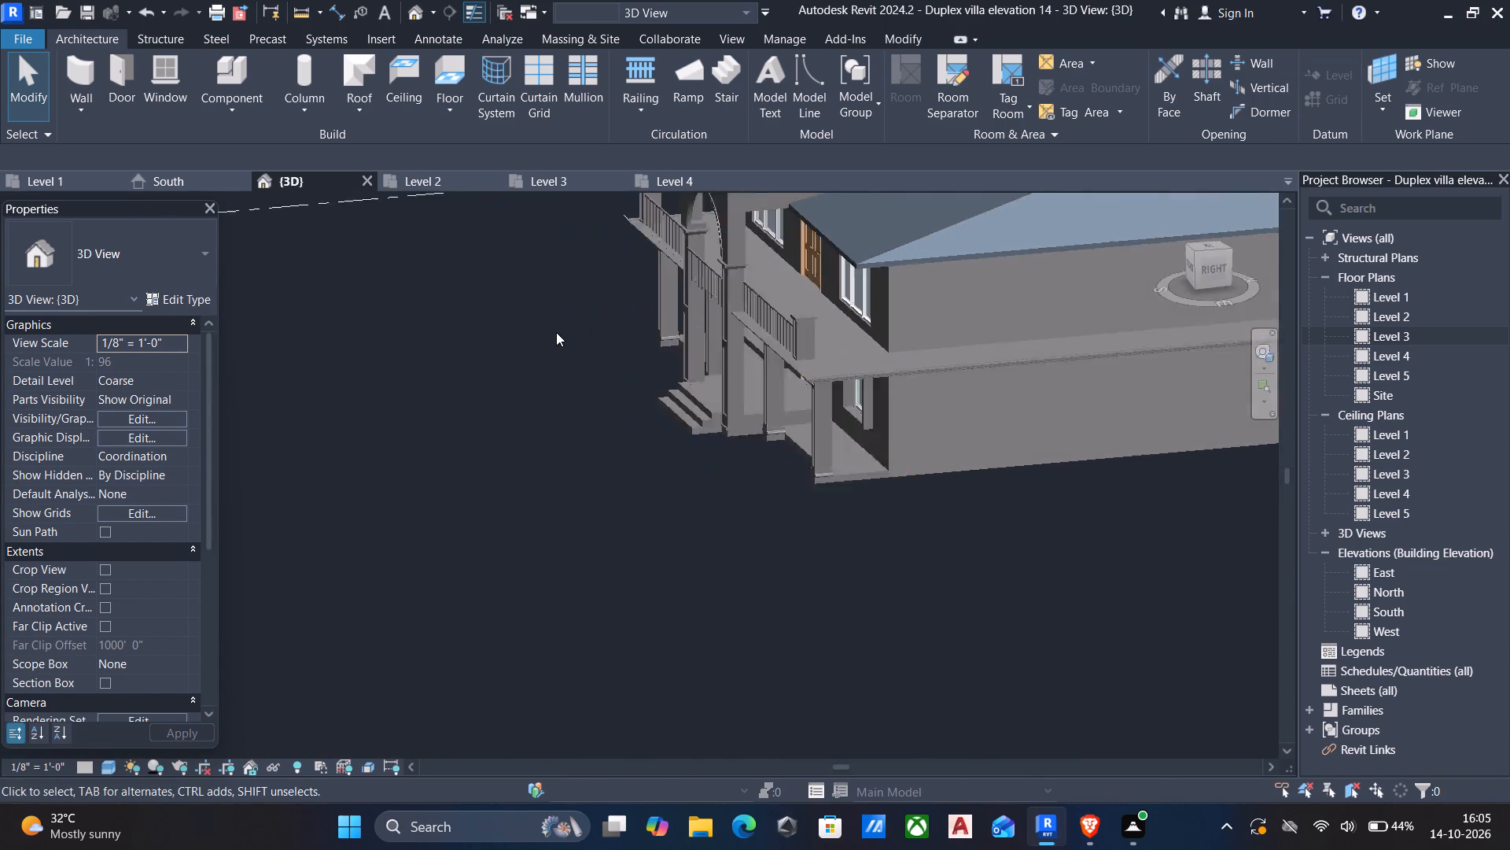
{"action": "scroll", "coordinate": [556, 332], "scroll_direction": "down", "scroll_amount": 2}
{"action": "middle_click_drag", "start_coordinate": [558, 332], "coordinate": [865, 448]}
{"action": "middle_click_drag", "start_coordinate": [843, 619], "coordinate": [863, 499]}
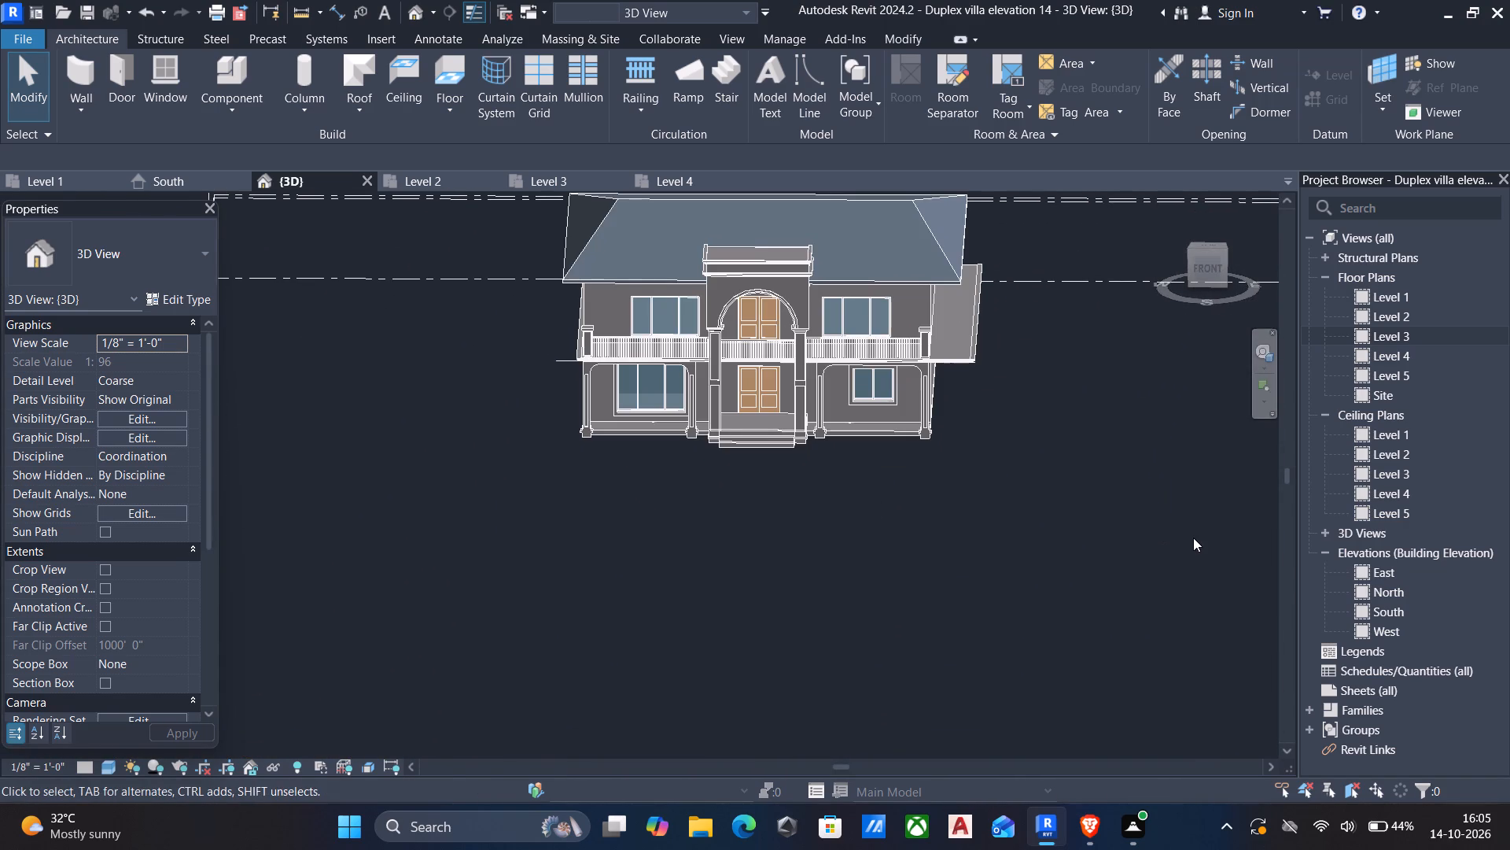
Save the villa project.
{"action": "key", "text": "ctrl+s"}
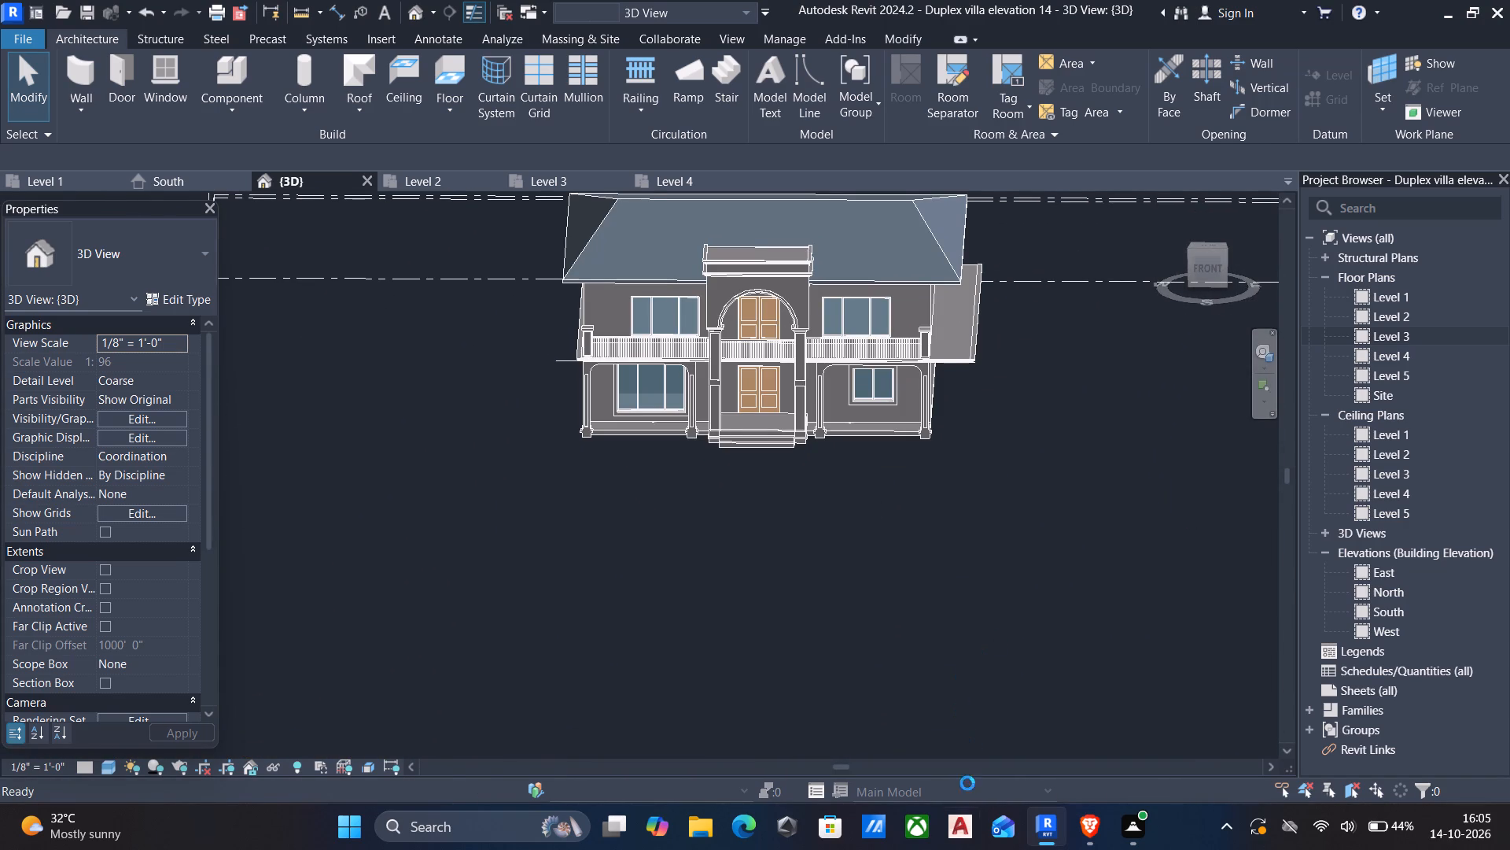
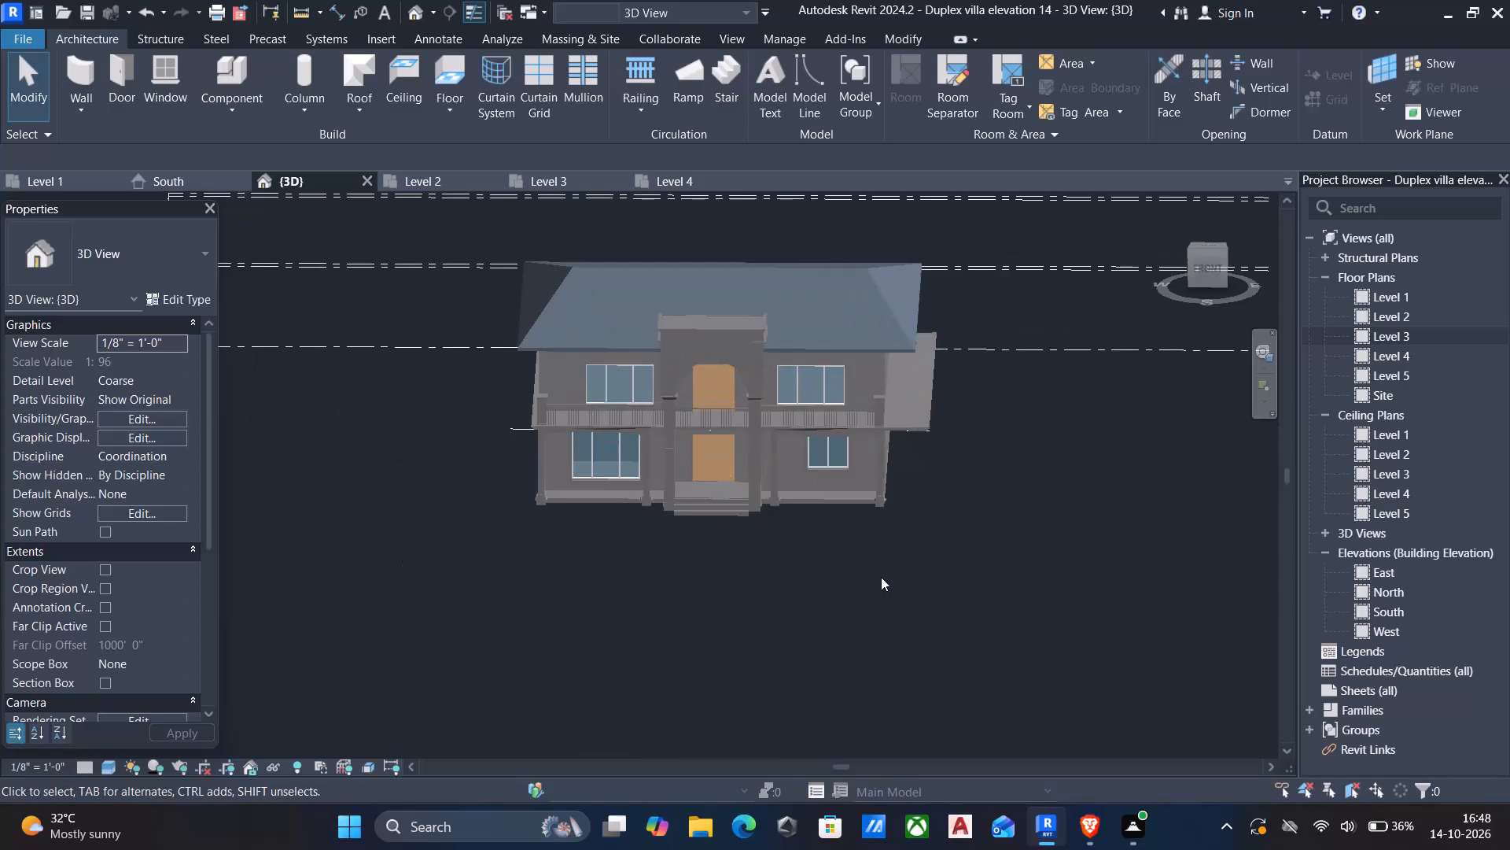
Inspect the villa's front facade, balcony railings and the slab ledge overhanging on the east side in the 3D view.
{"action": "middle_click_drag", "start_coordinate": [879, 577], "coordinate": [887, 635]}
{"action": "middle_click_drag", "start_coordinate": [906, 615], "coordinate": [978, 550], "text": "shift"}
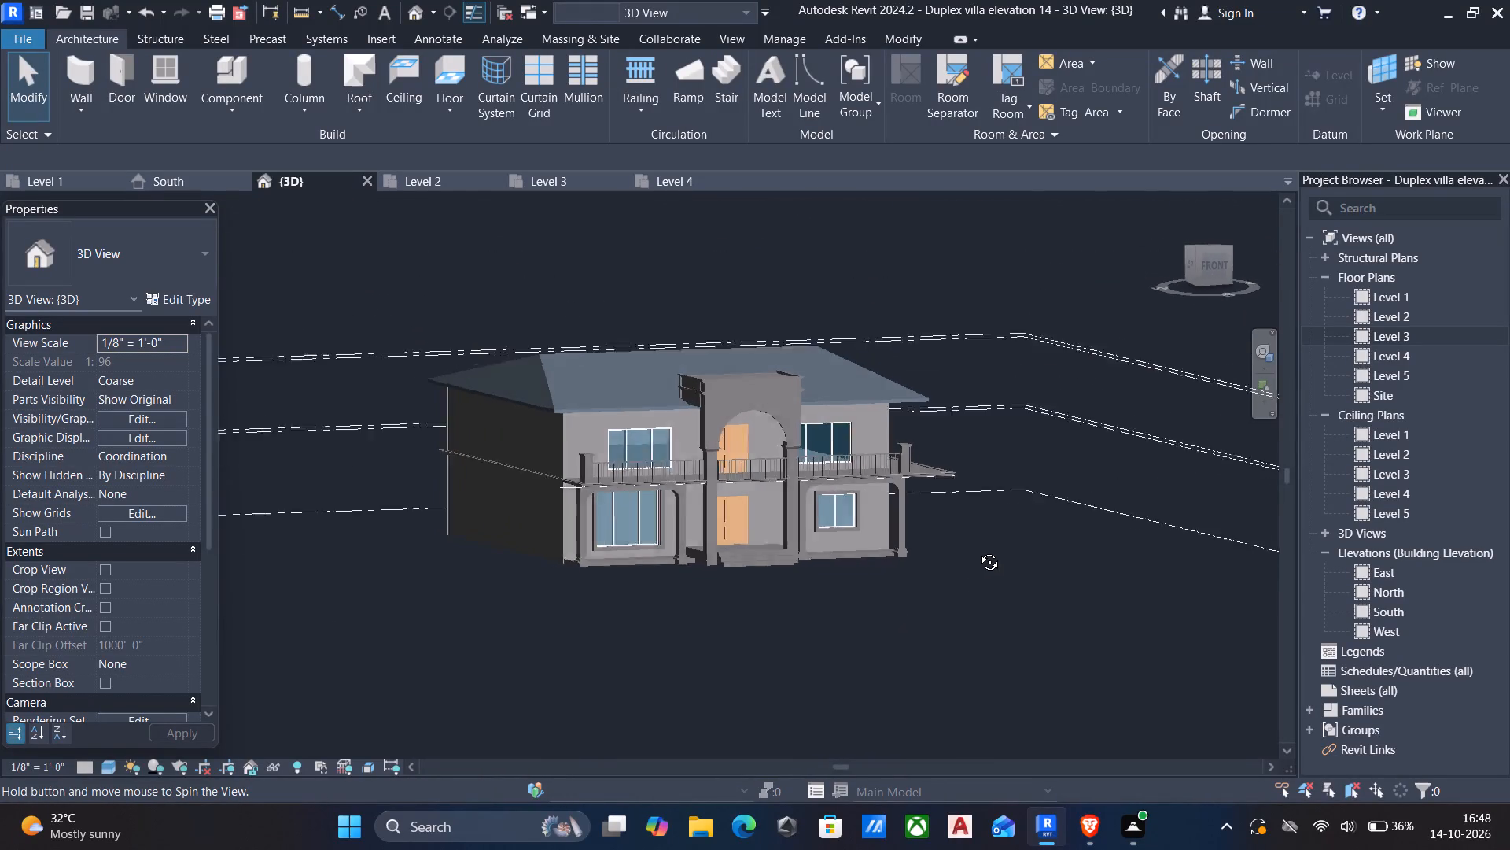
{"action": "middle_click_drag", "start_coordinate": [978, 550], "coordinate": [799, 597], "text": "shift"}
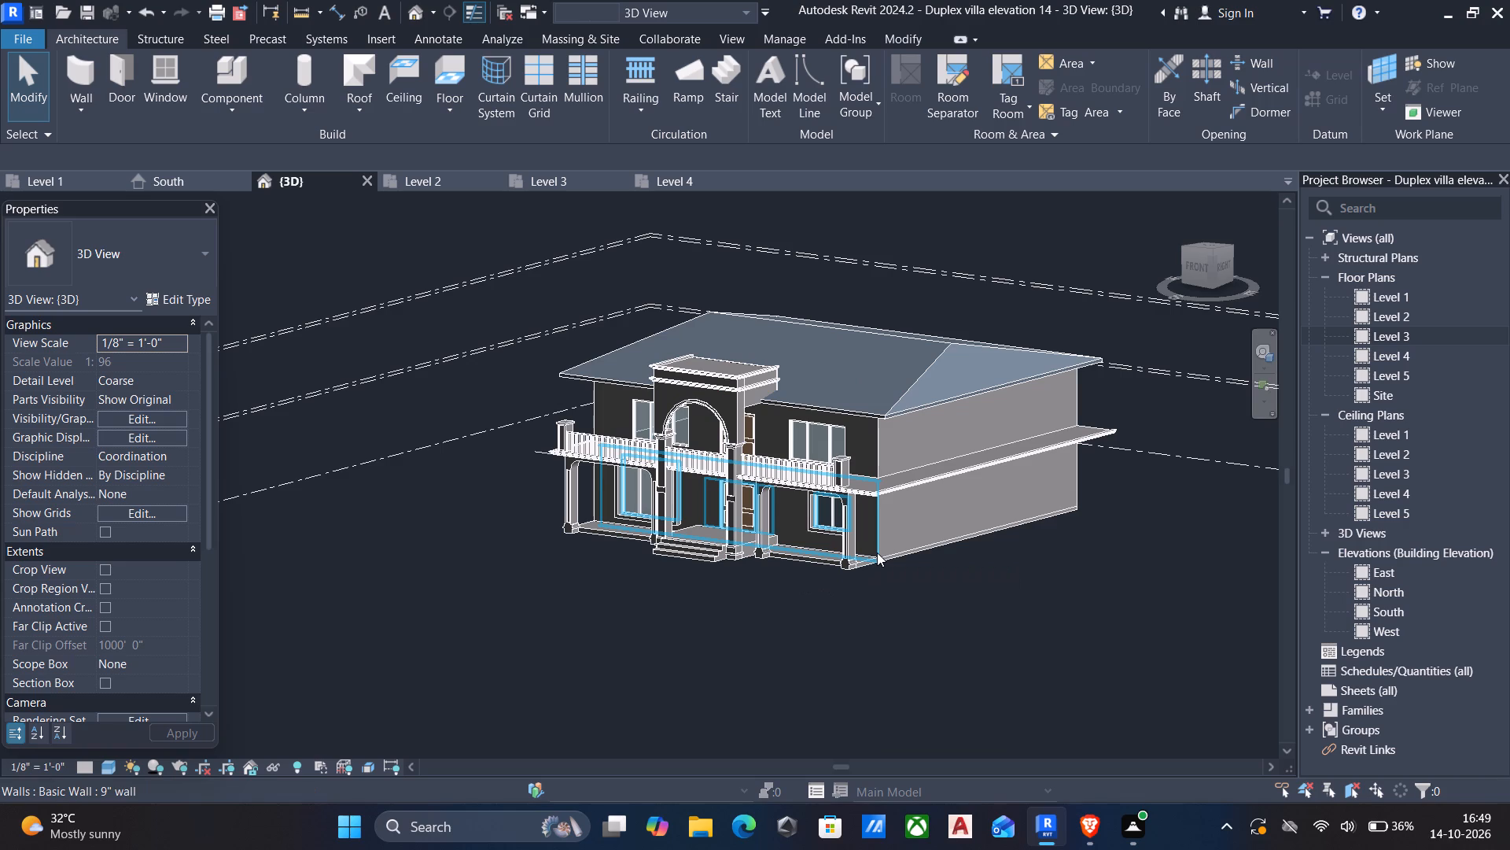
{"action": "left_click", "coordinate": [1199, 269]}
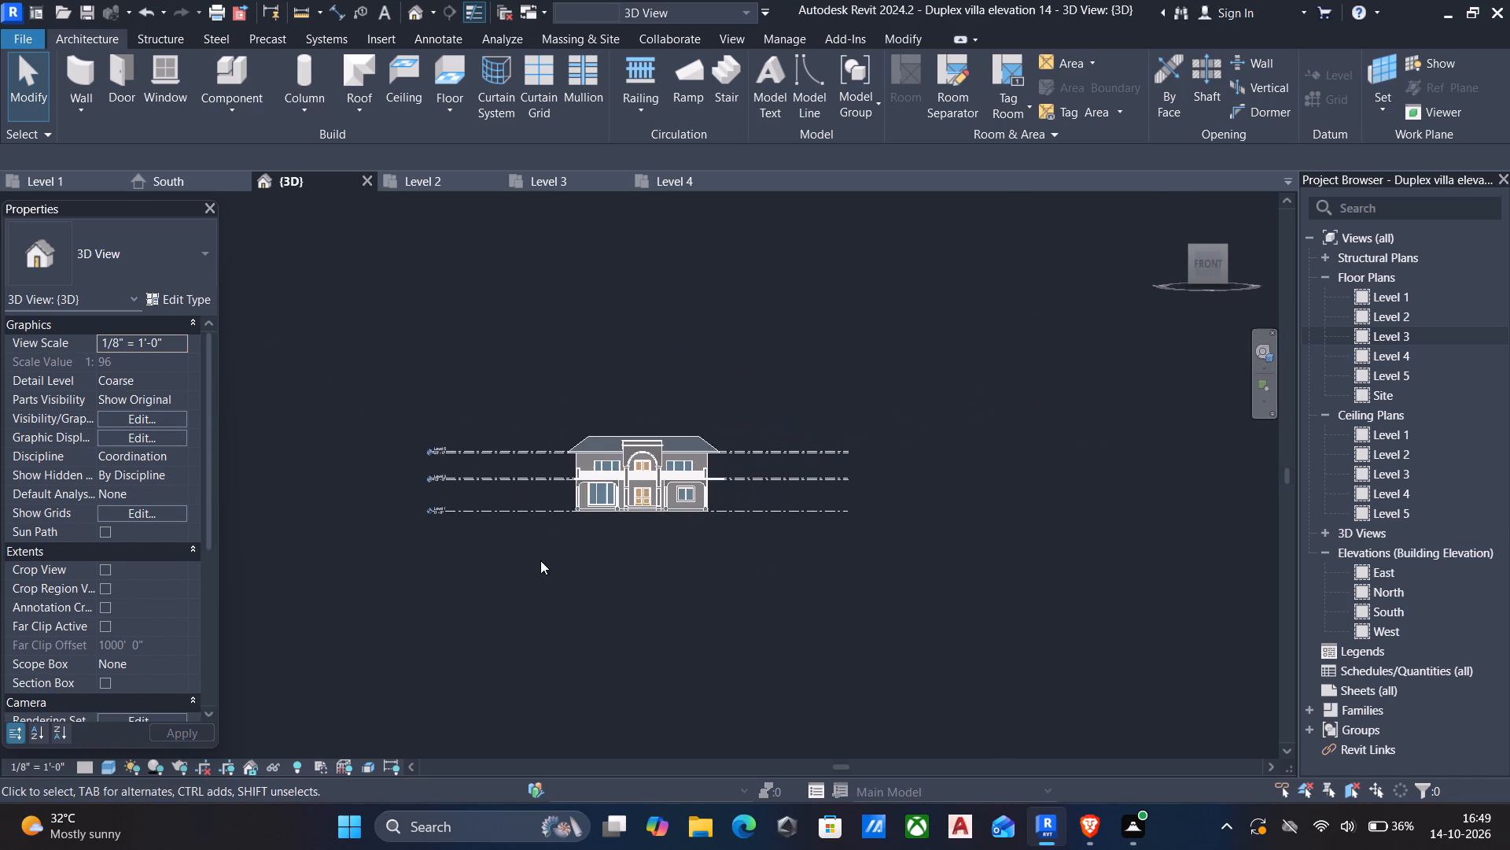
{"action": "scroll", "coordinate": [573, 541], "scroll_direction": "up", "scroll_amount": 7}
{"action": "scroll", "coordinate": [906, 380], "scroll_direction": "up", "scroll_amount": 7}
{"action": "scroll", "coordinate": [770, 410], "scroll_direction": "up", "scroll_amount": 4}
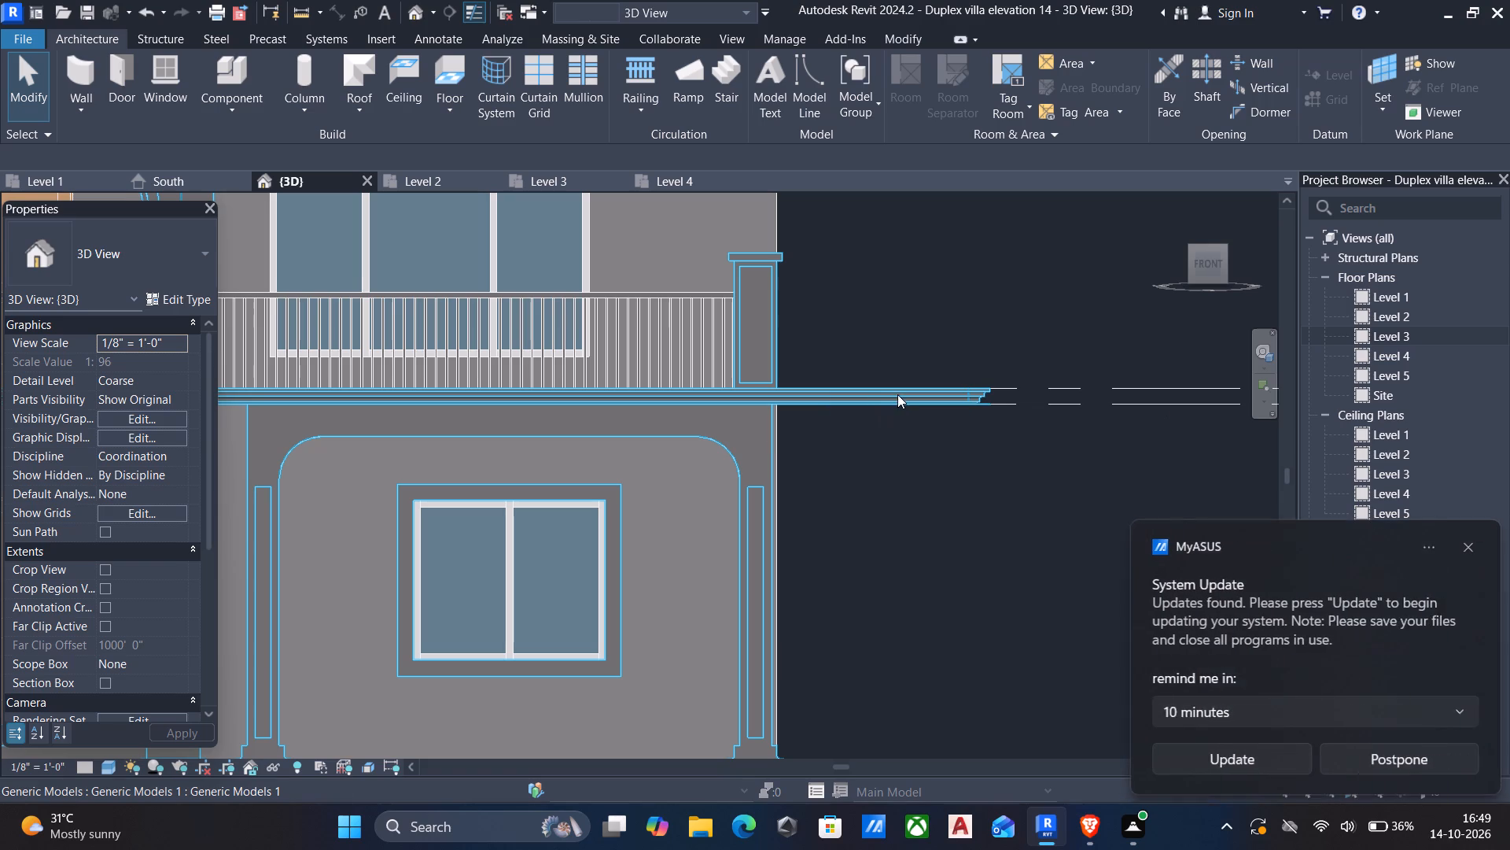
{"action": "scroll", "coordinate": [919, 391], "scroll_direction": "down", "scroll_amount": 3}
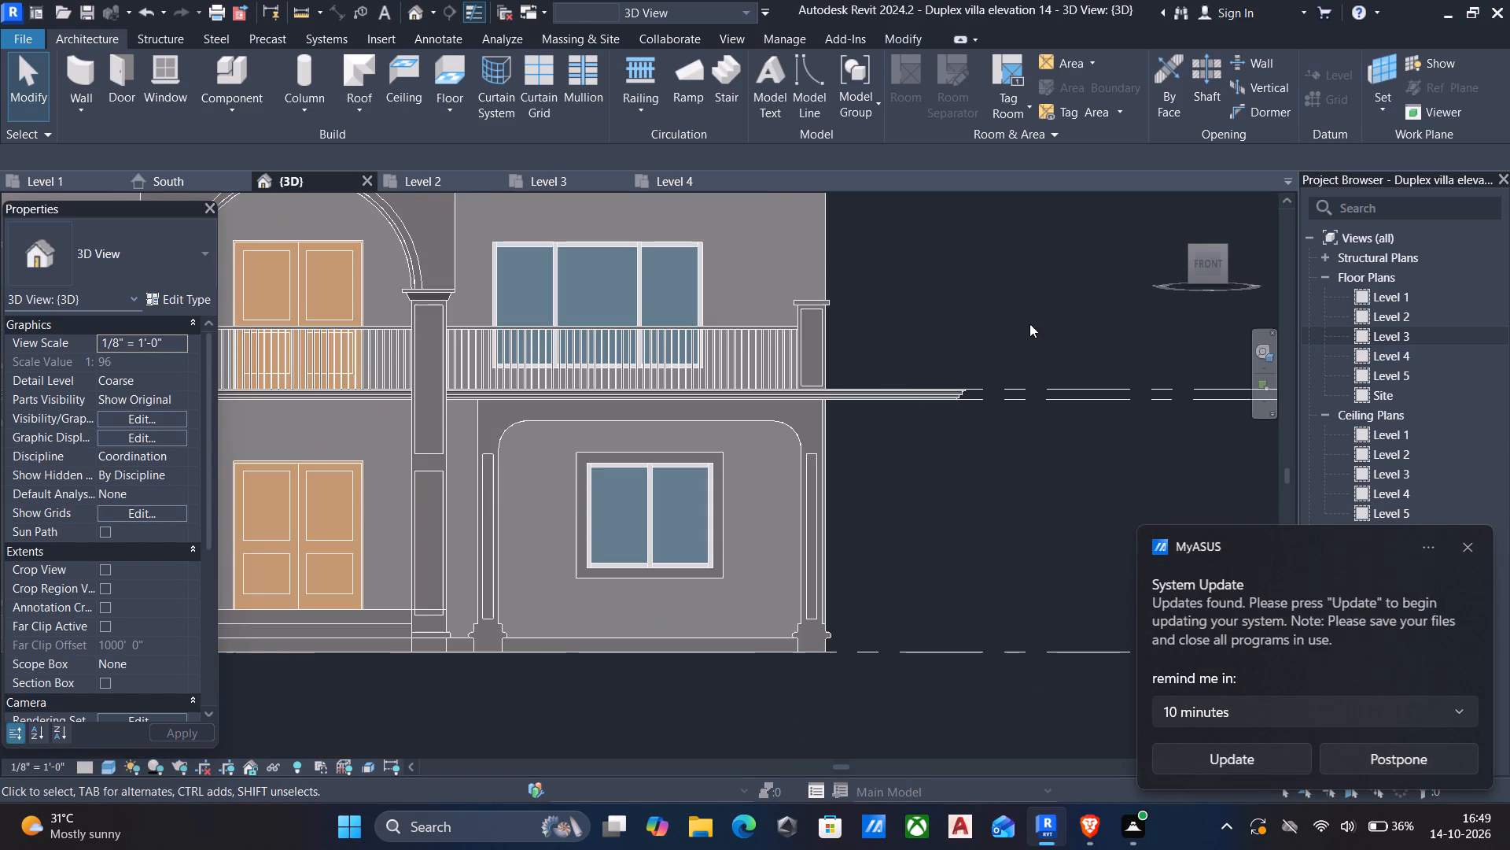
{"action": "scroll", "coordinate": [1005, 340], "scroll_direction": "down", "scroll_amount": 4}
{"action": "scroll", "coordinate": [920, 404], "scroll_direction": "down", "scroll_amount": 3}
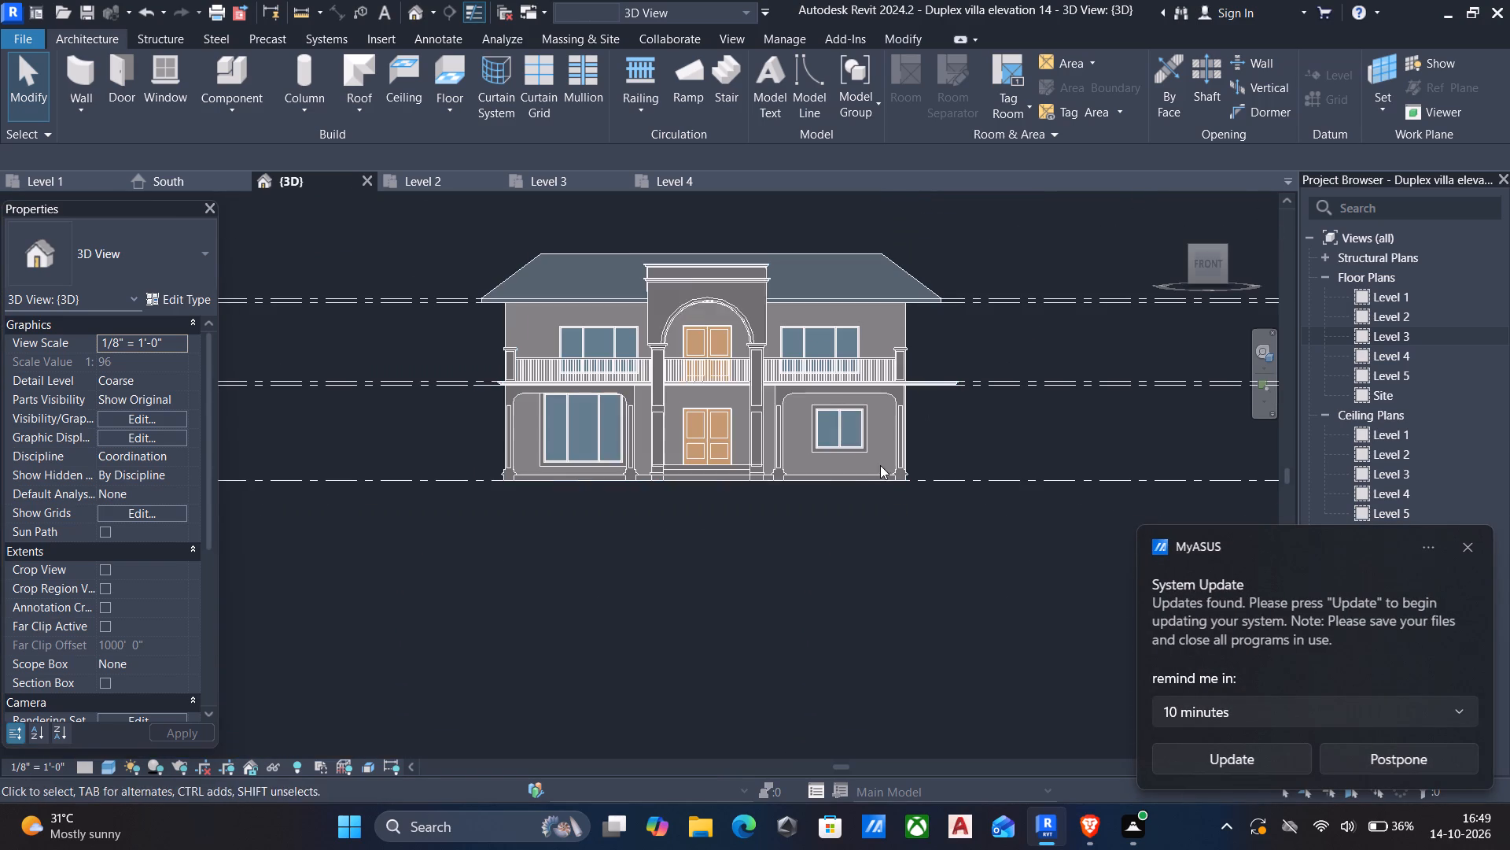
{"action": "scroll", "coordinate": [1060, 457], "scroll_direction": "down", "scroll_amount": 1}
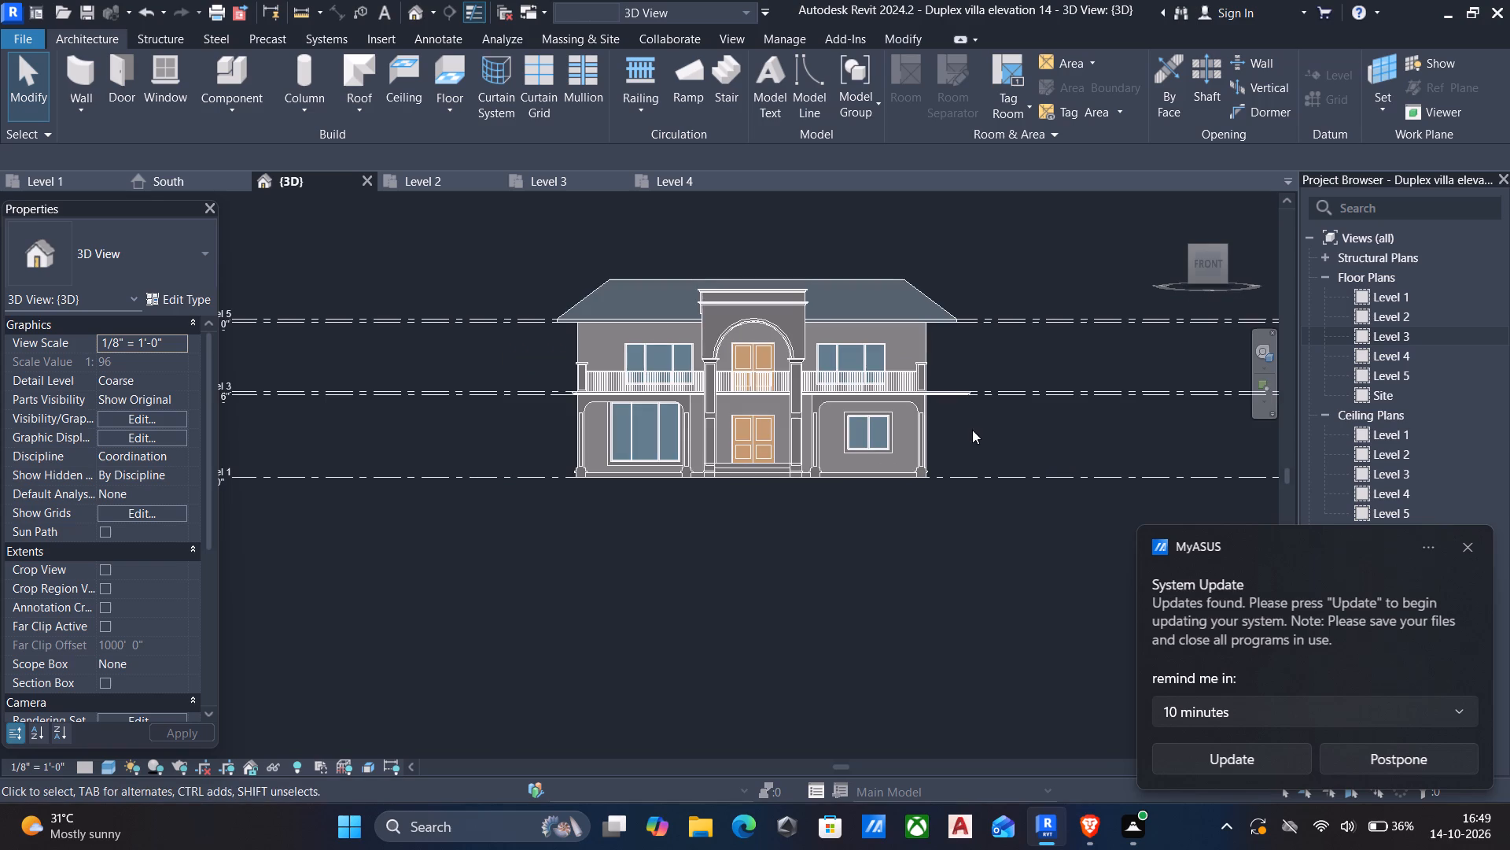
{"action": "middle_click_drag", "start_coordinate": [943, 416], "coordinate": [922, 456], "text": "shift"}
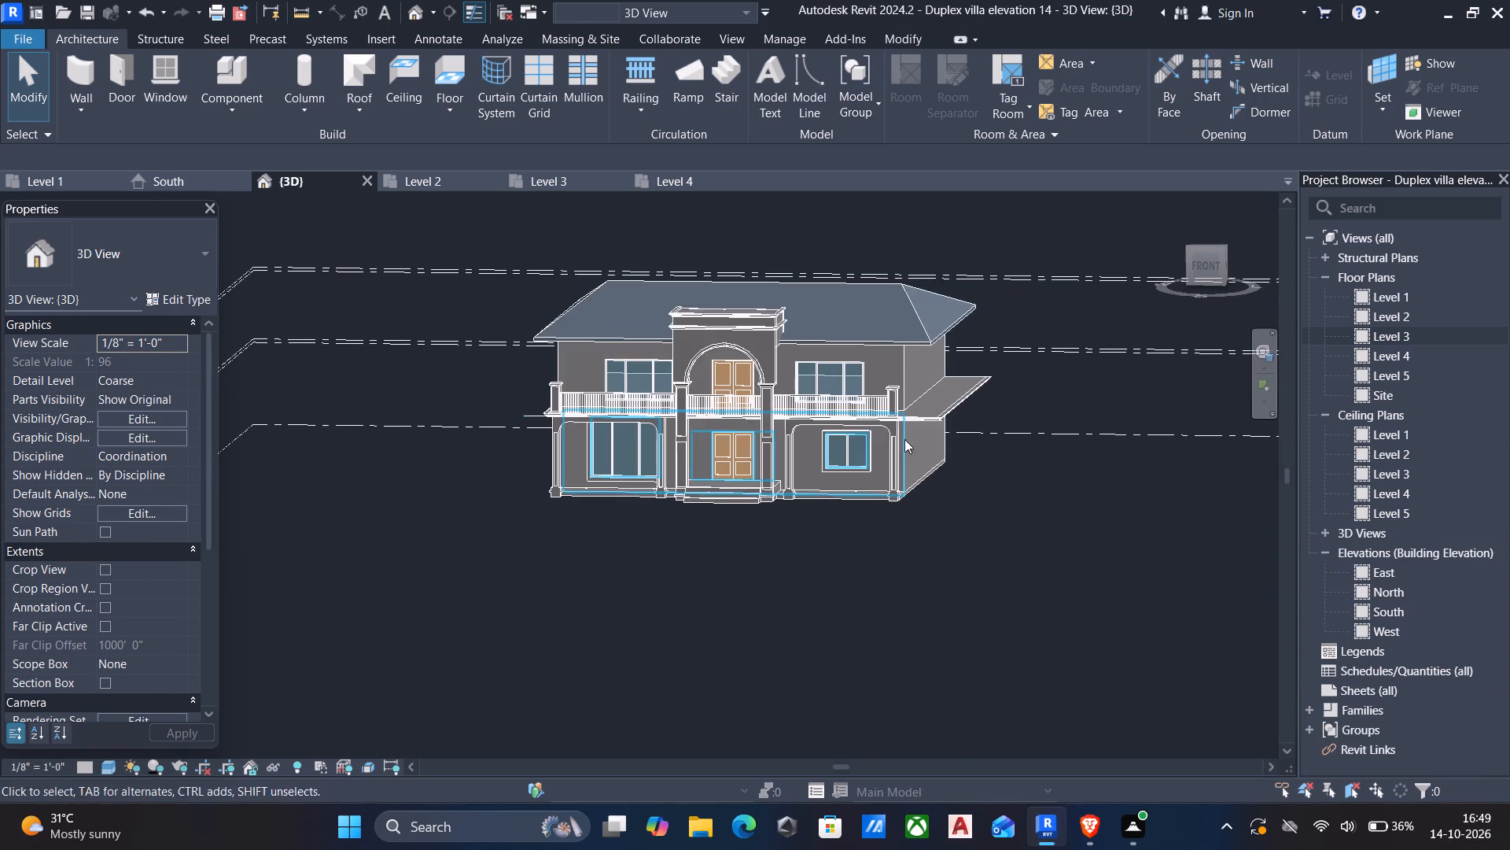
Open the in-place generic model of the front facade for editing.
{"action": "scroll", "coordinate": [895, 382], "scroll_direction": "up", "scroll_amount": 5}
{"action": "left_click", "coordinate": [894, 394]}
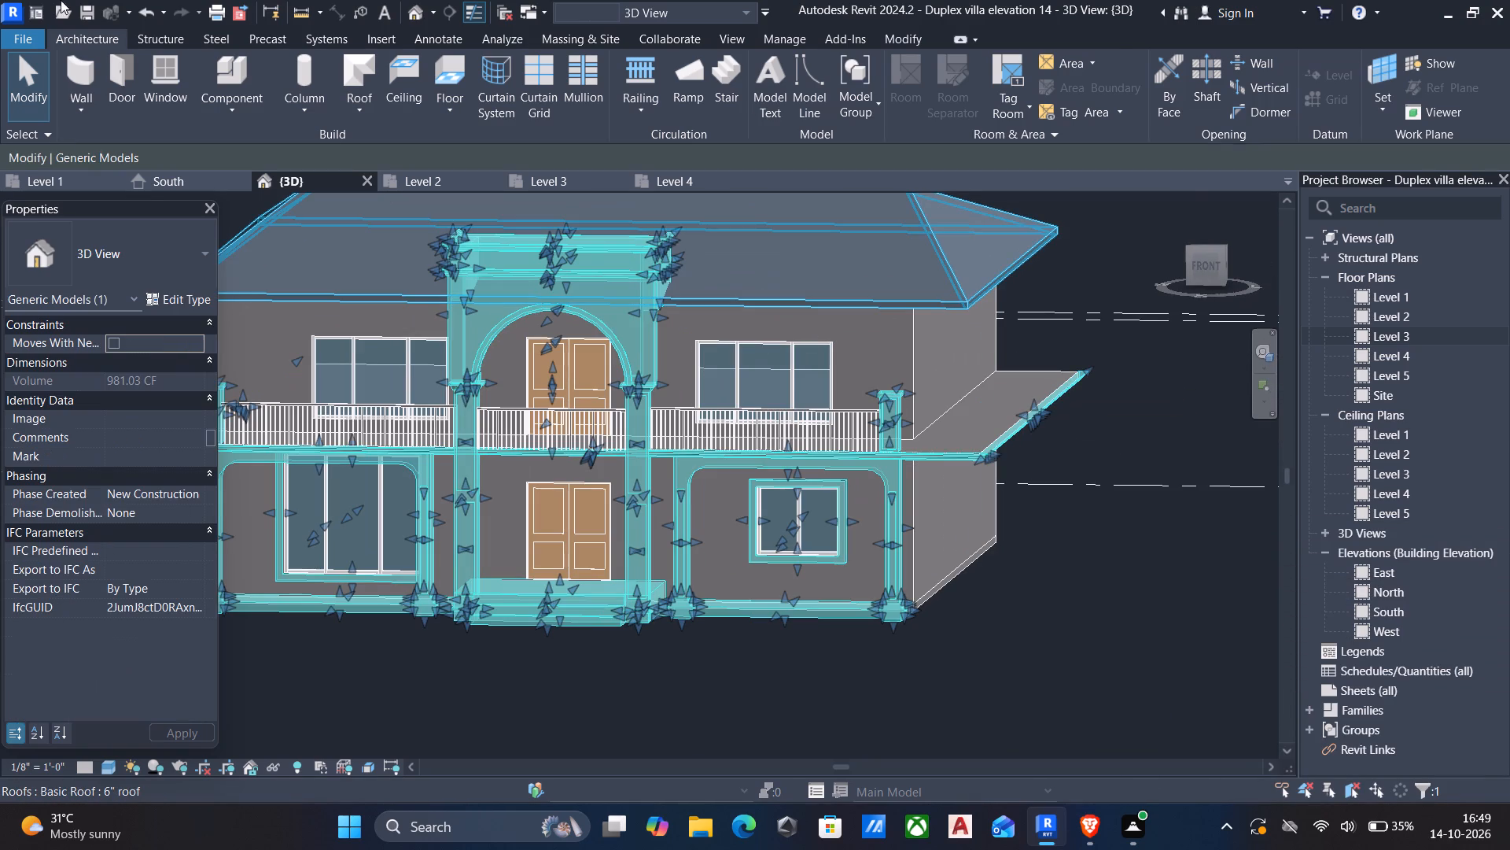
{"action": "left_click", "coordinate": [861, 83]}
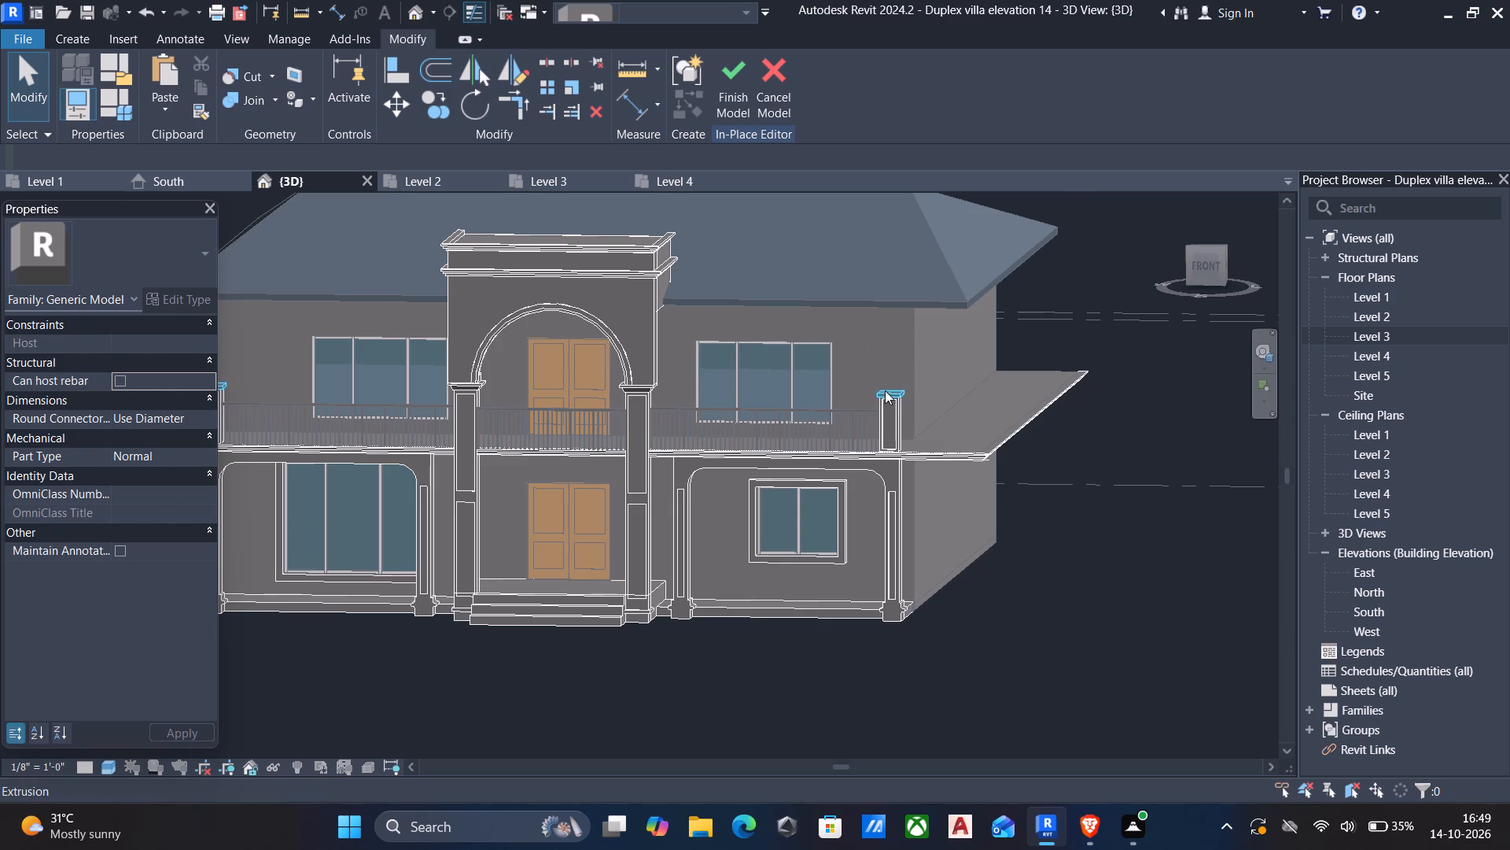
Copy the east balcony's corner pillar, including its cap and recessed panel void, about 10' away onto the east side ledge.
{"action": "scroll", "coordinate": [891, 402], "scroll_direction": "up", "scroll_amount": 4}
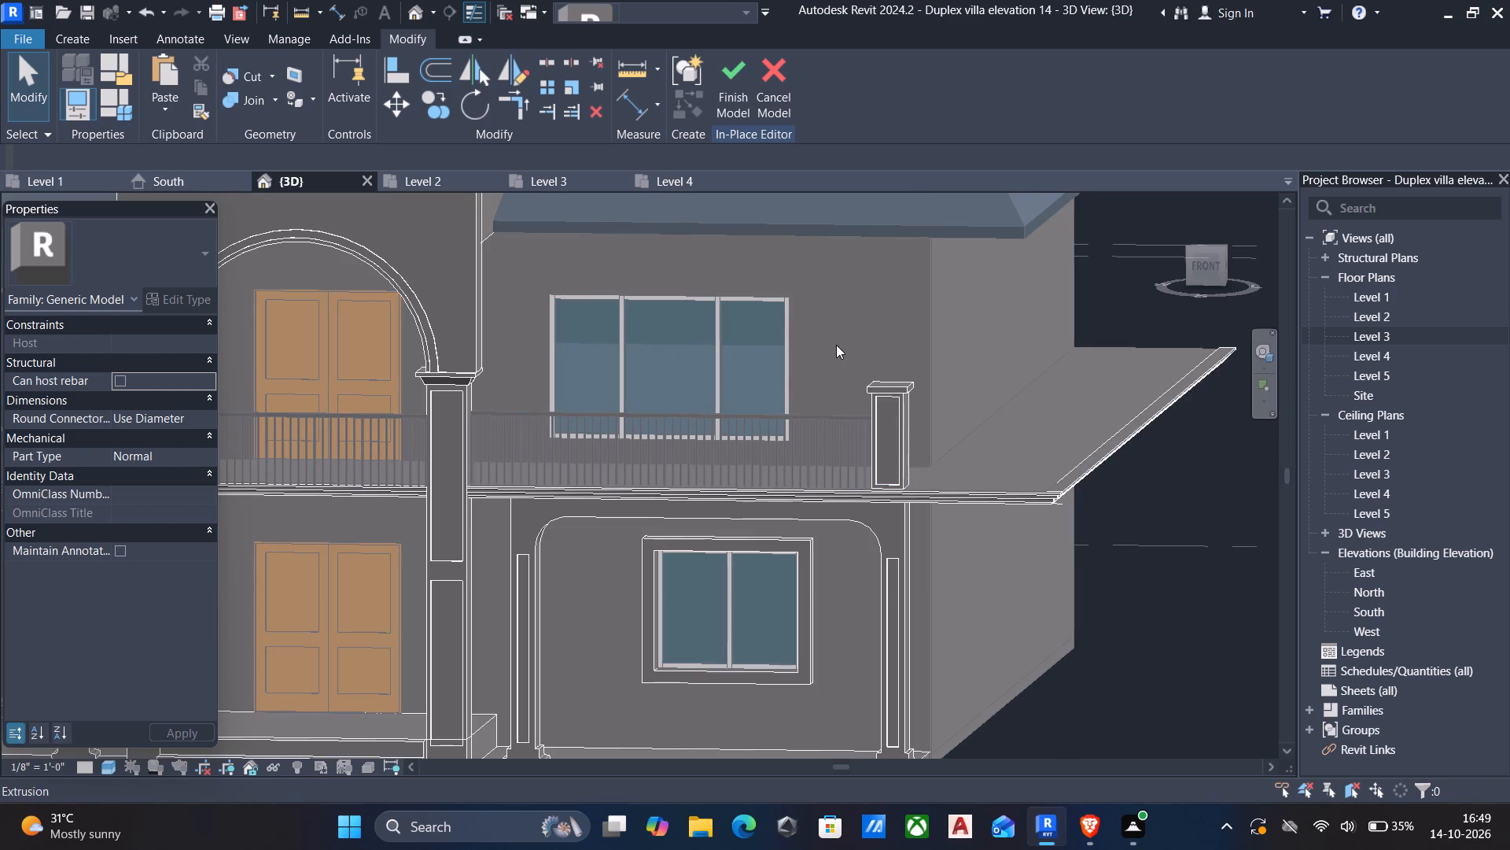
{"action": "left_click_drag", "start_coordinate": [839, 336], "coordinate": [983, 504]}
{"action": "left_click", "coordinate": [878, 387]}
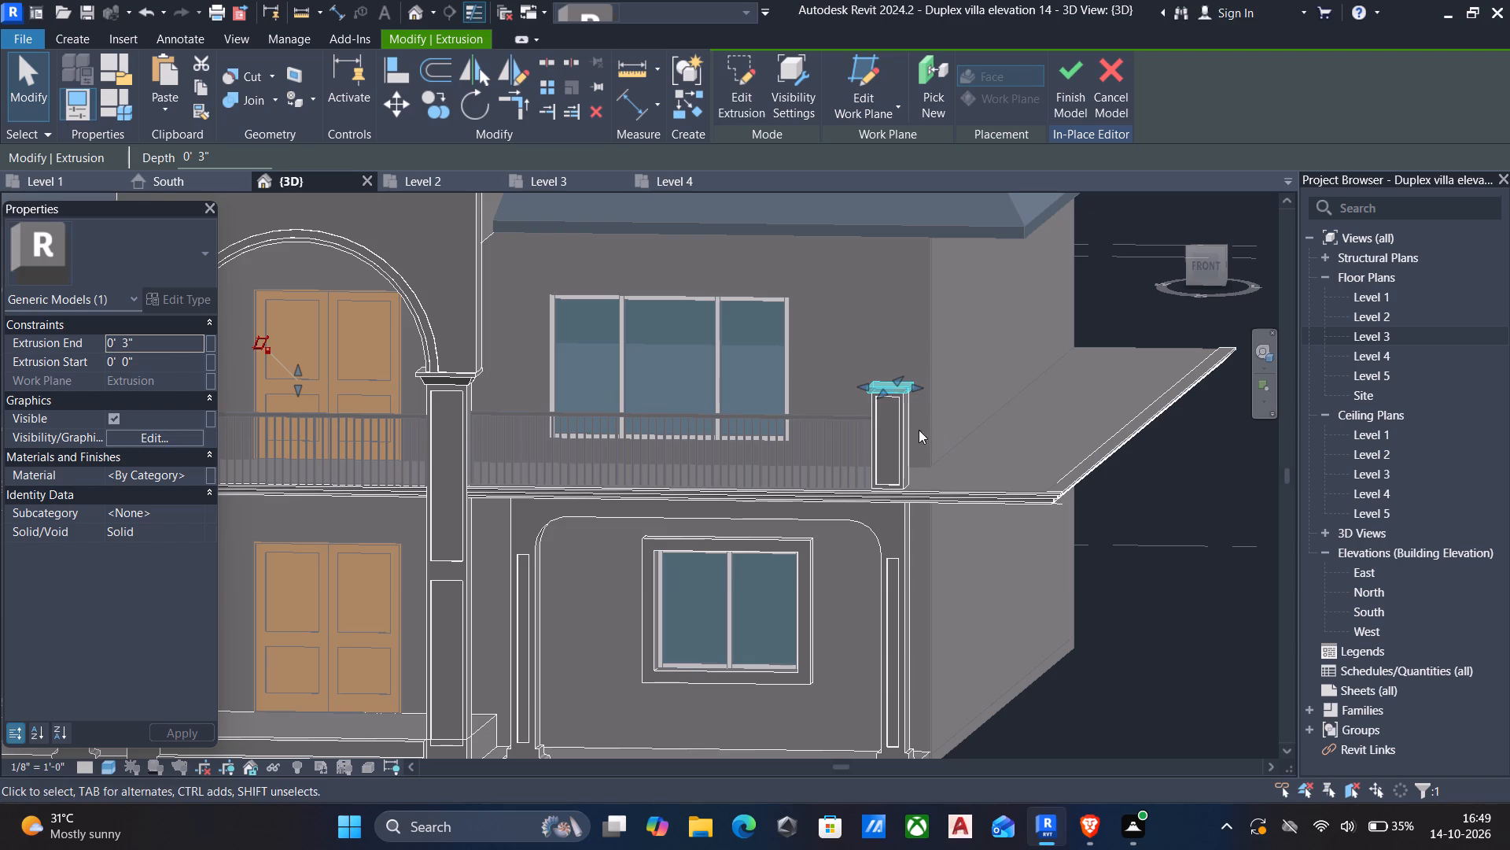
{"action": "left_click_drag", "start_coordinate": [838, 367], "coordinate": [966, 492]}
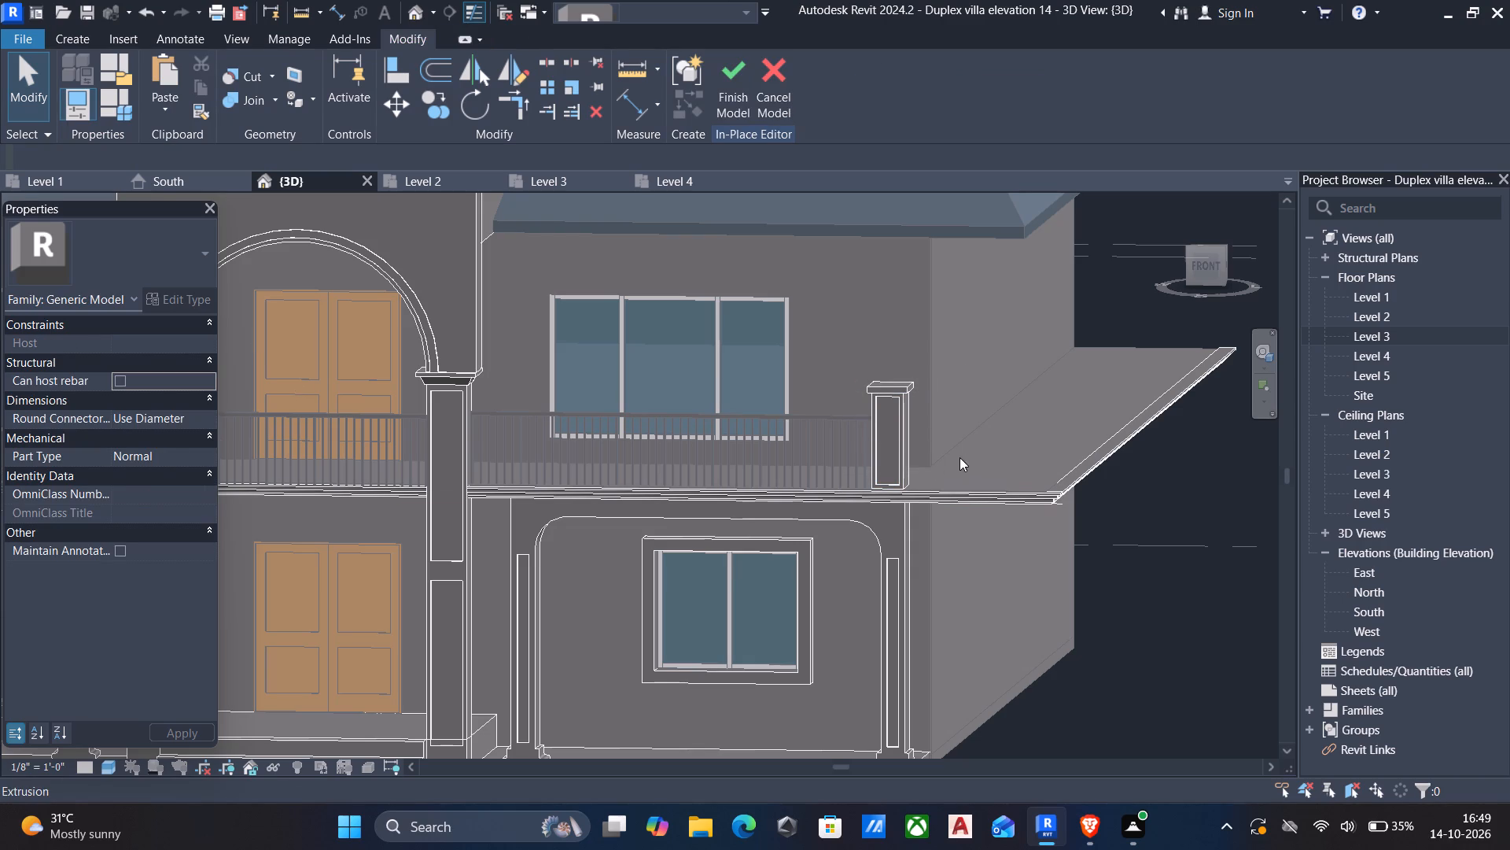
{"action": "left_click_drag", "start_coordinate": [995, 461], "coordinate": [802, 378], "text": "ctrl"}
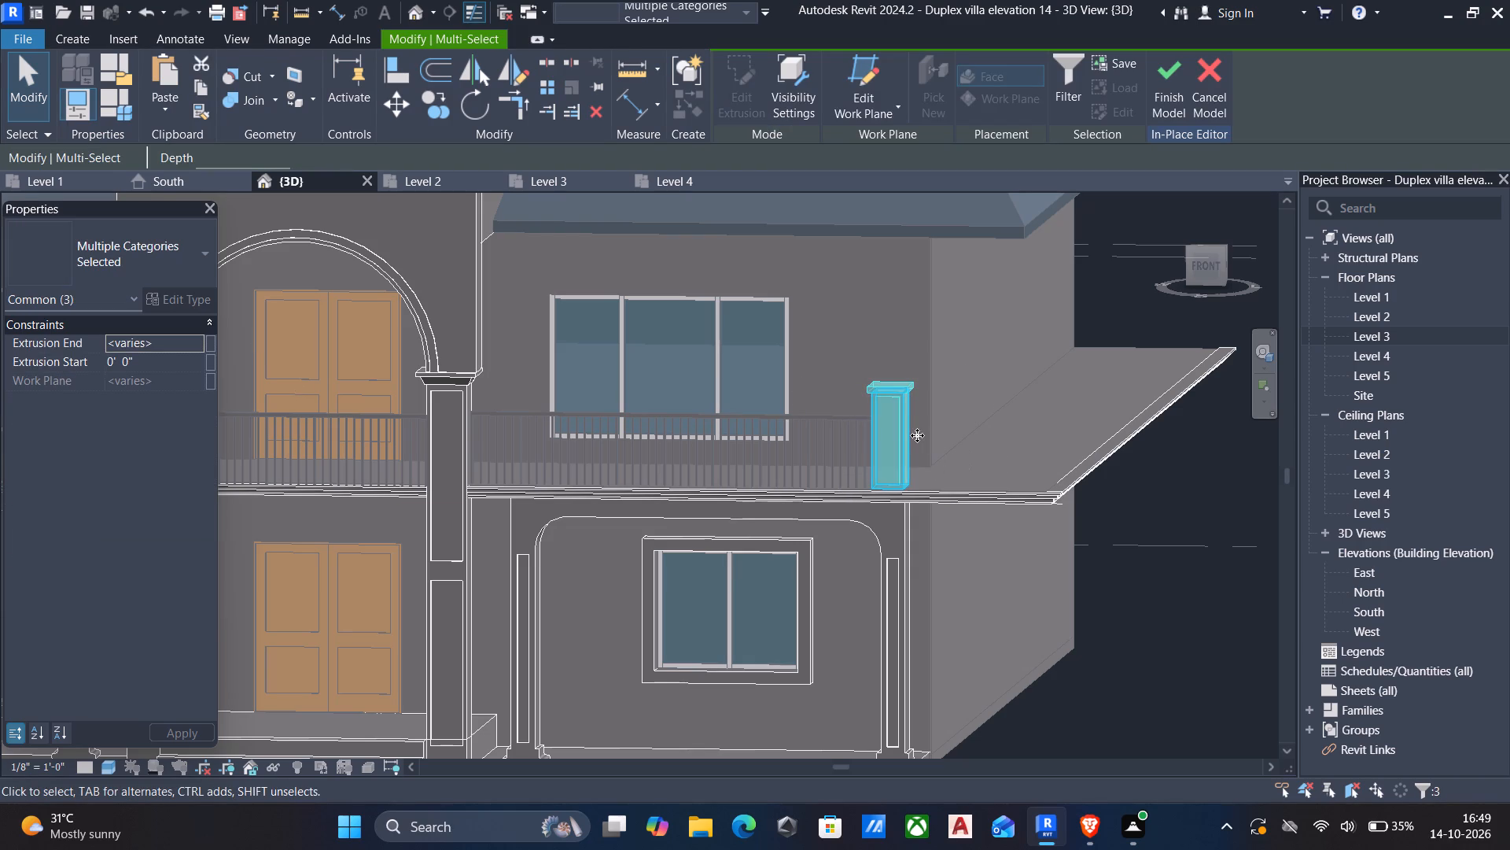
{"action": "key", "text": "c"}
{"action": "key", "text": "o"}
{"action": "scroll", "coordinate": [909, 467], "scroll_direction": "up", "scroll_amount": 5}
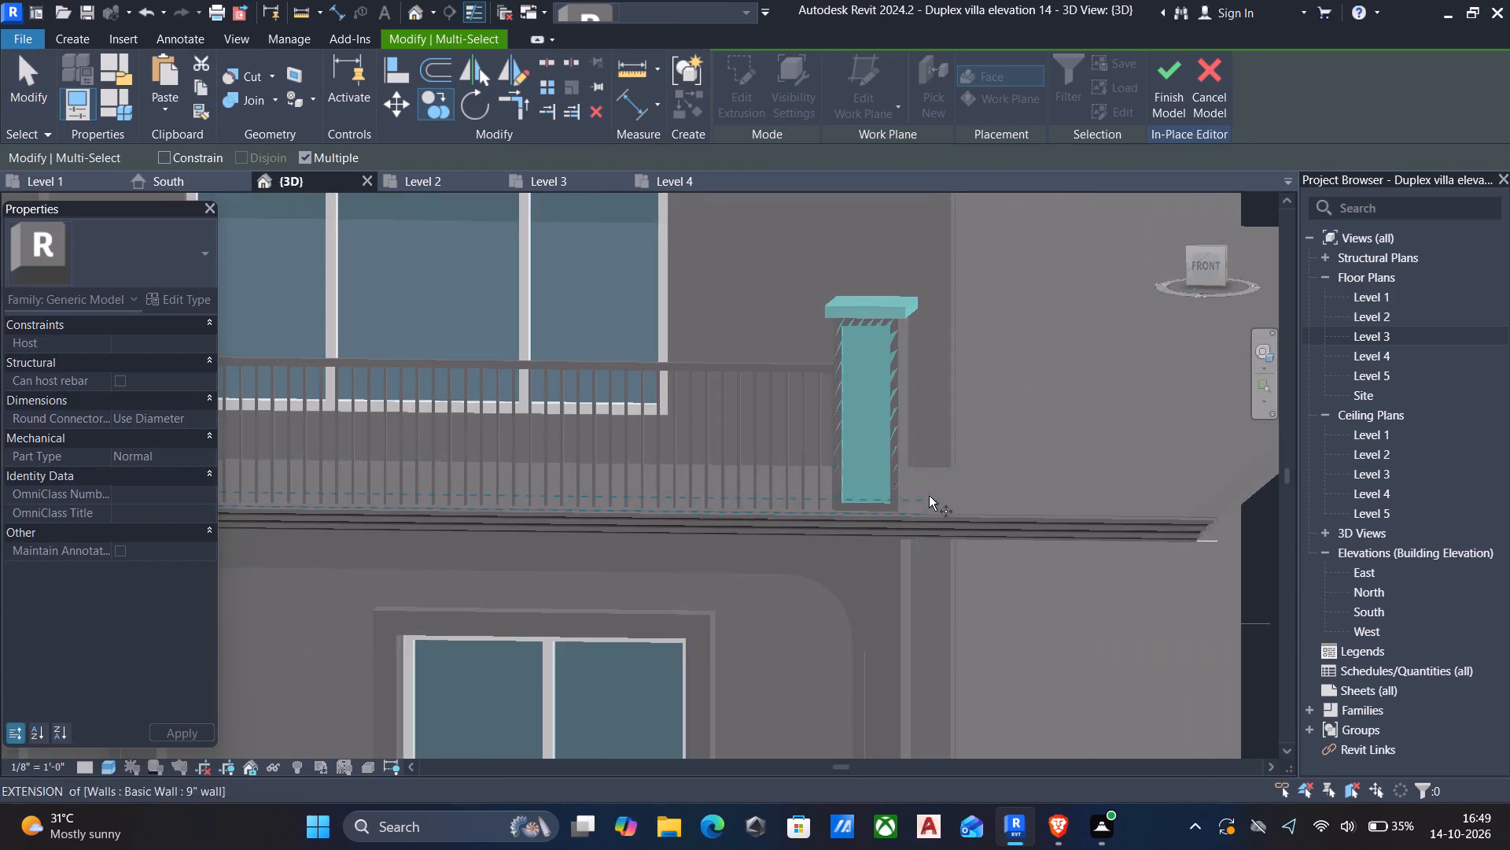
{"action": "scroll", "coordinate": [929, 496], "scroll_direction": "up", "scroll_amount": 5}
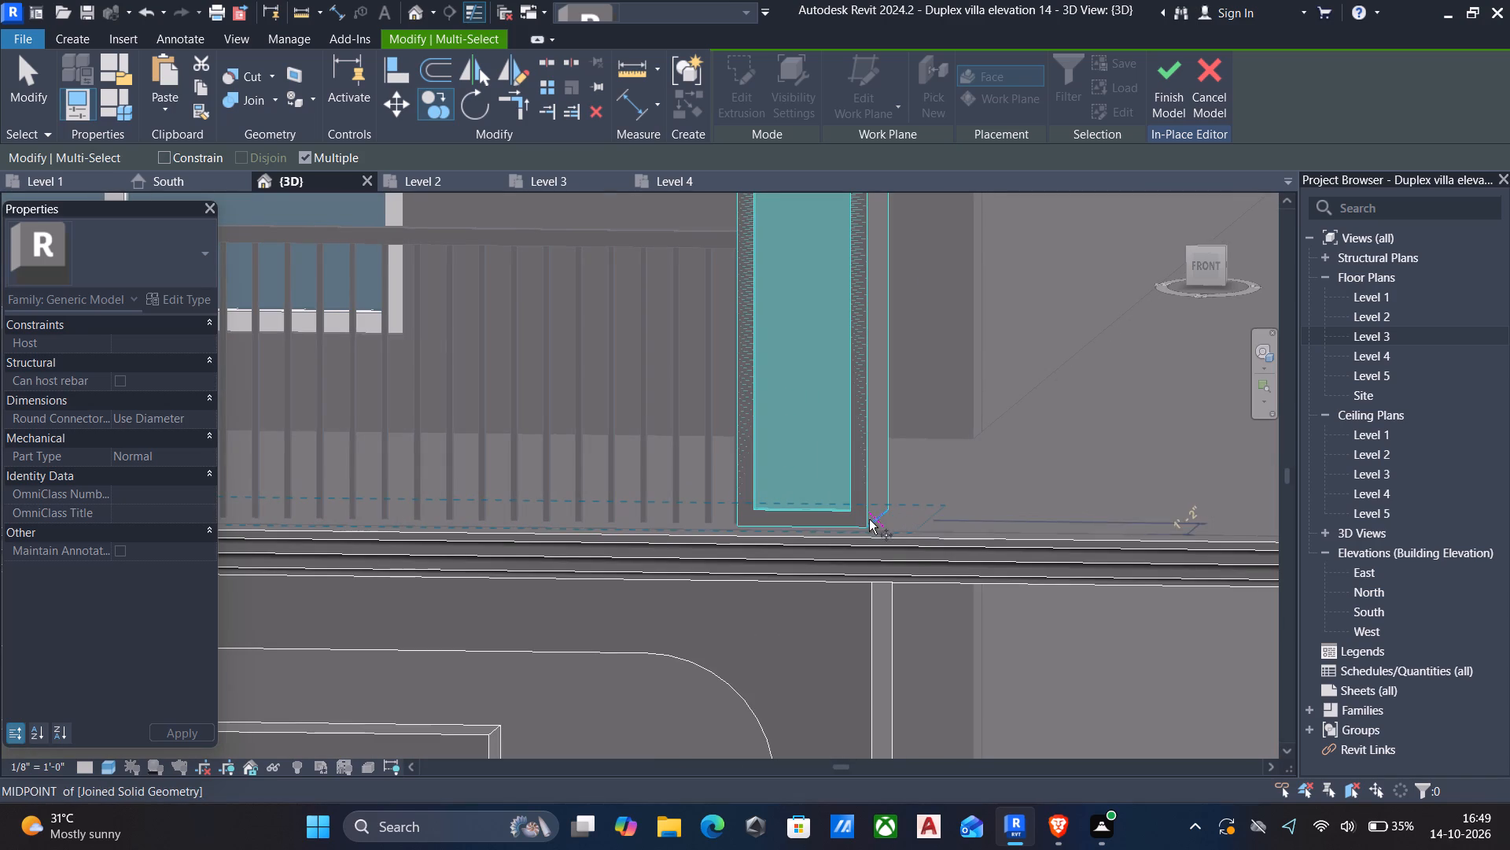
{"action": "left_click", "coordinate": [867, 523]}
{"action": "scroll", "coordinate": [1005, 504], "scroll_direction": "down", "scroll_amount": 2}
{"action": "middle_click_drag", "start_coordinate": [1009, 493], "coordinate": [996, 501]}
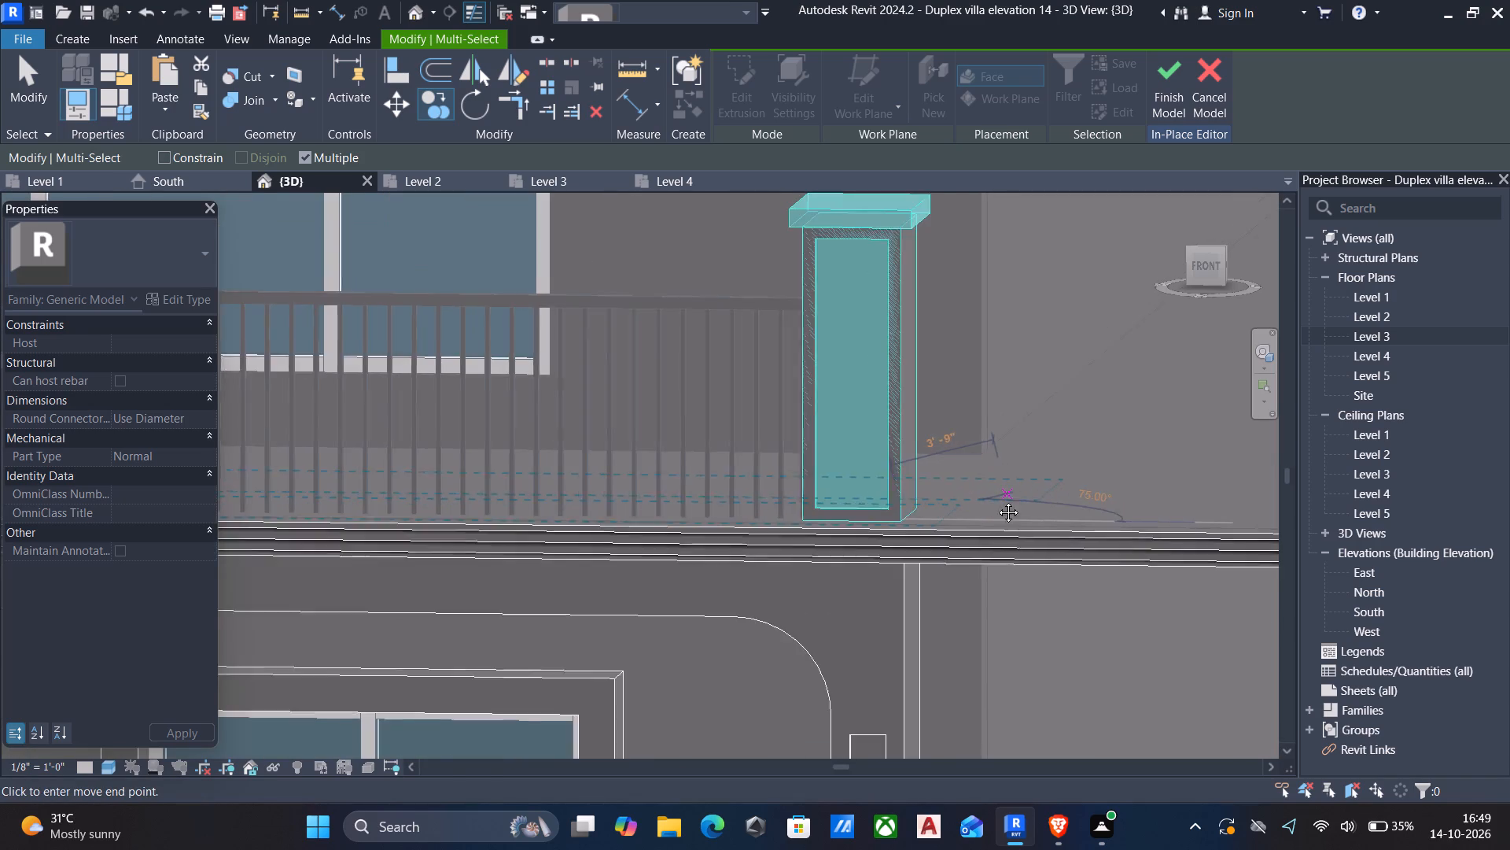
{"action": "middle_click_drag", "start_coordinate": [996, 501], "coordinate": [654, 516]}
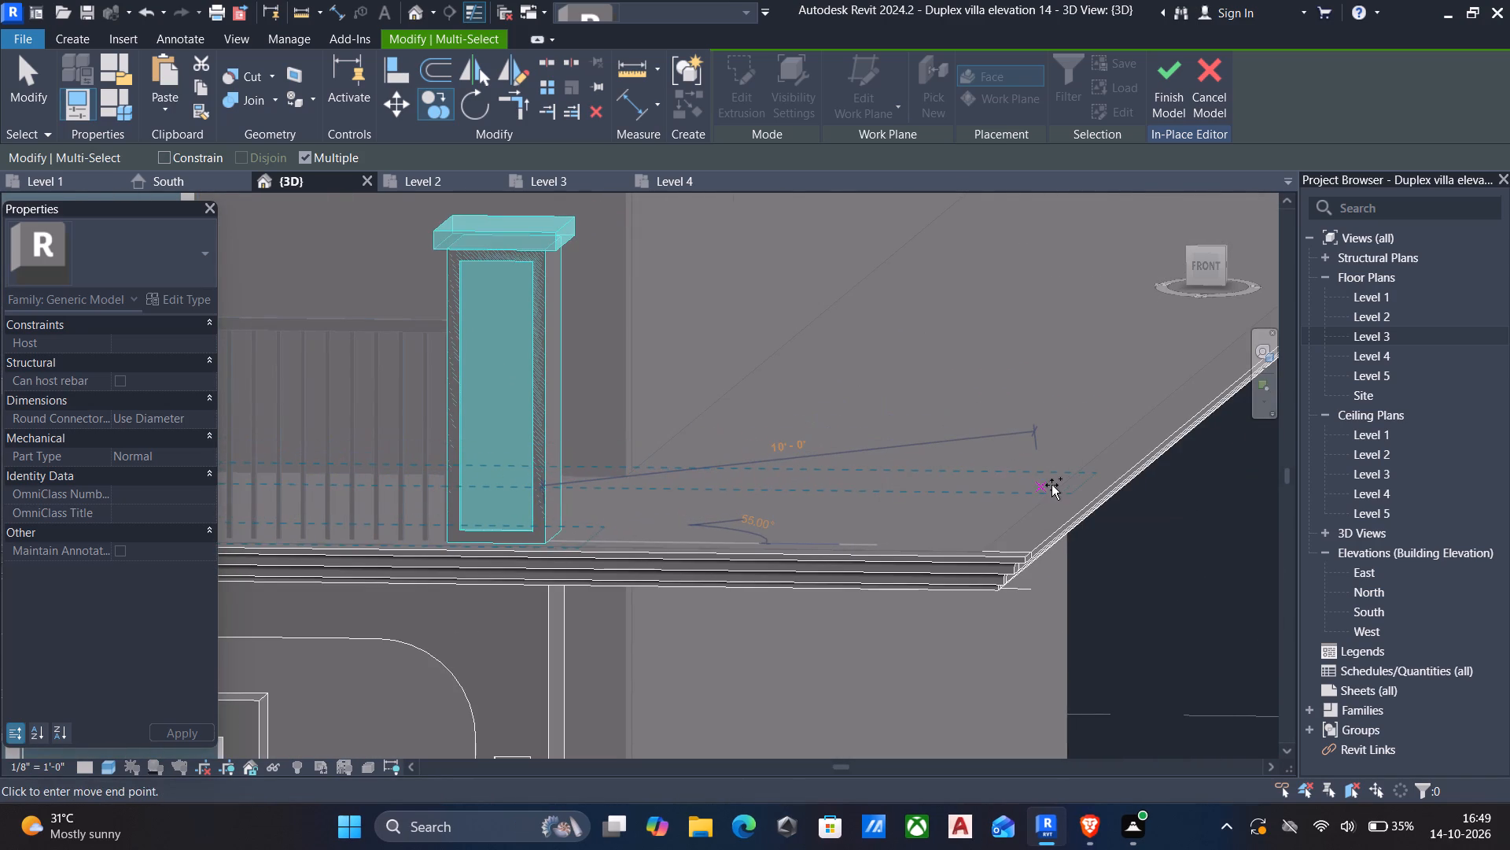
{"action": "left_click", "coordinate": [1051, 485]}
{"action": "key", "text": "Escape"}
Examine the copied pillar's position on the east side ledge from several angles.
{"action": "scroll", "coordinate": [1016, 478], "scroll_direction": "down", "scroll_amount": 1}
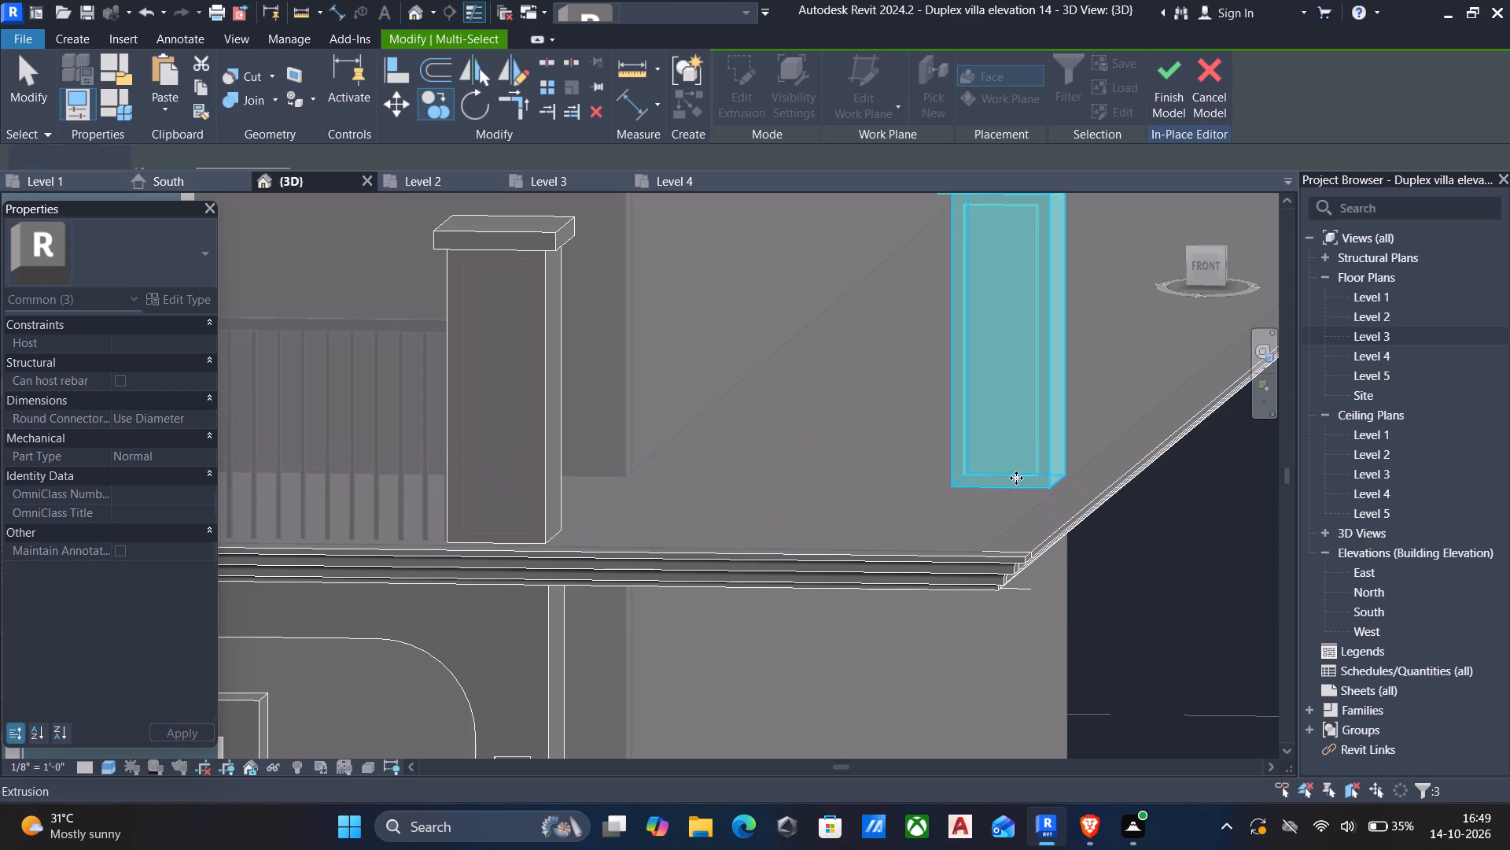
{"action": "scroll", "coordinate": [1016, 478], "scroll_direction": "down", "scroll_amount": 3}
{"action": "middle_click_drag", "start_coordinate": [993, 479], "coordinate": [1007, 449], "text": "shift"}
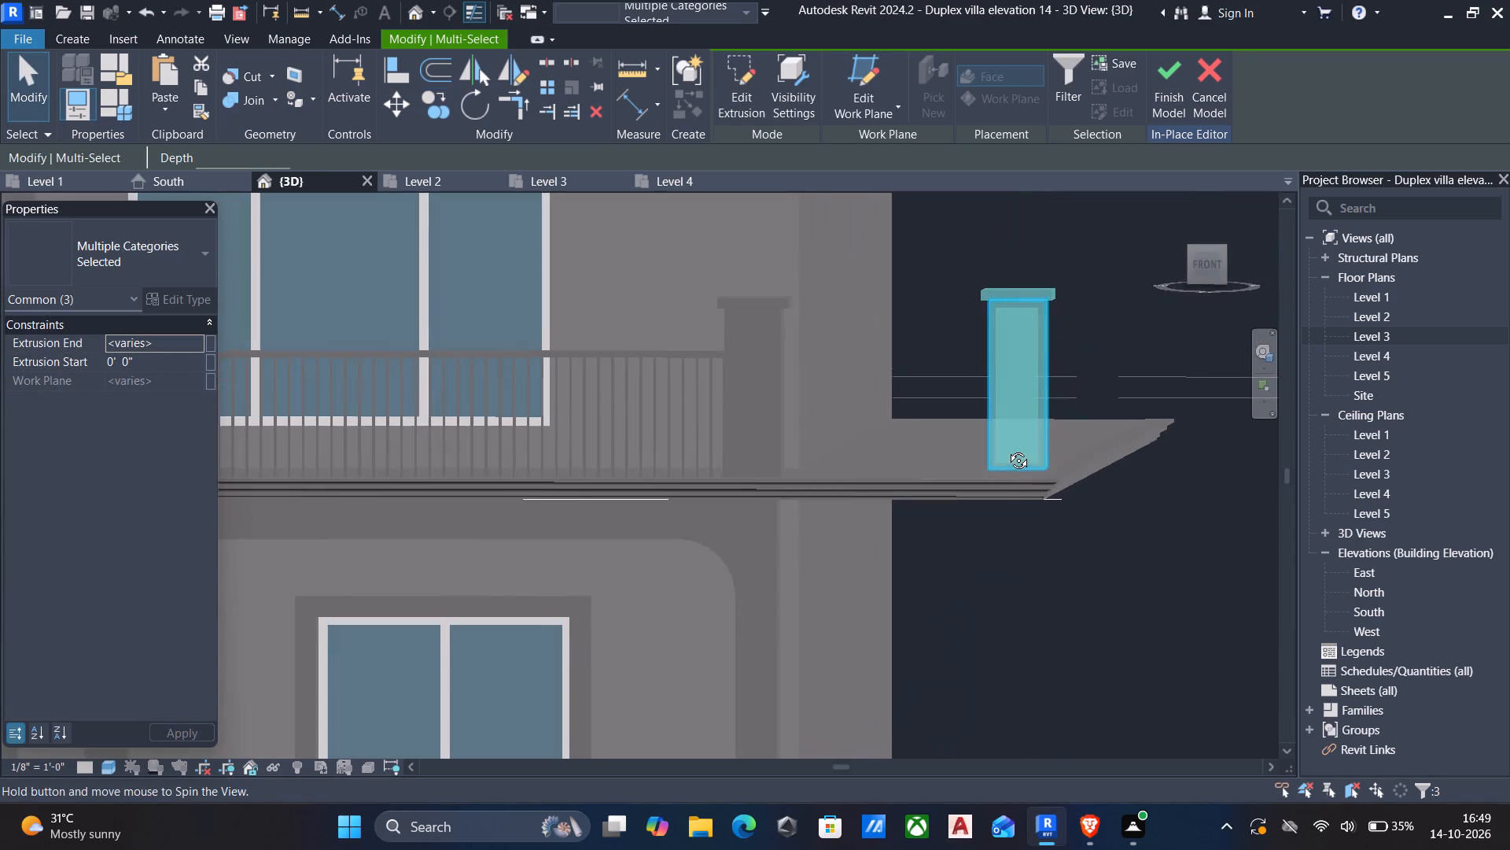
{"action": "middle_click_drag", "start_coordinate": [1007, 449], "coordinate": [965, 526], "text": "shift"}
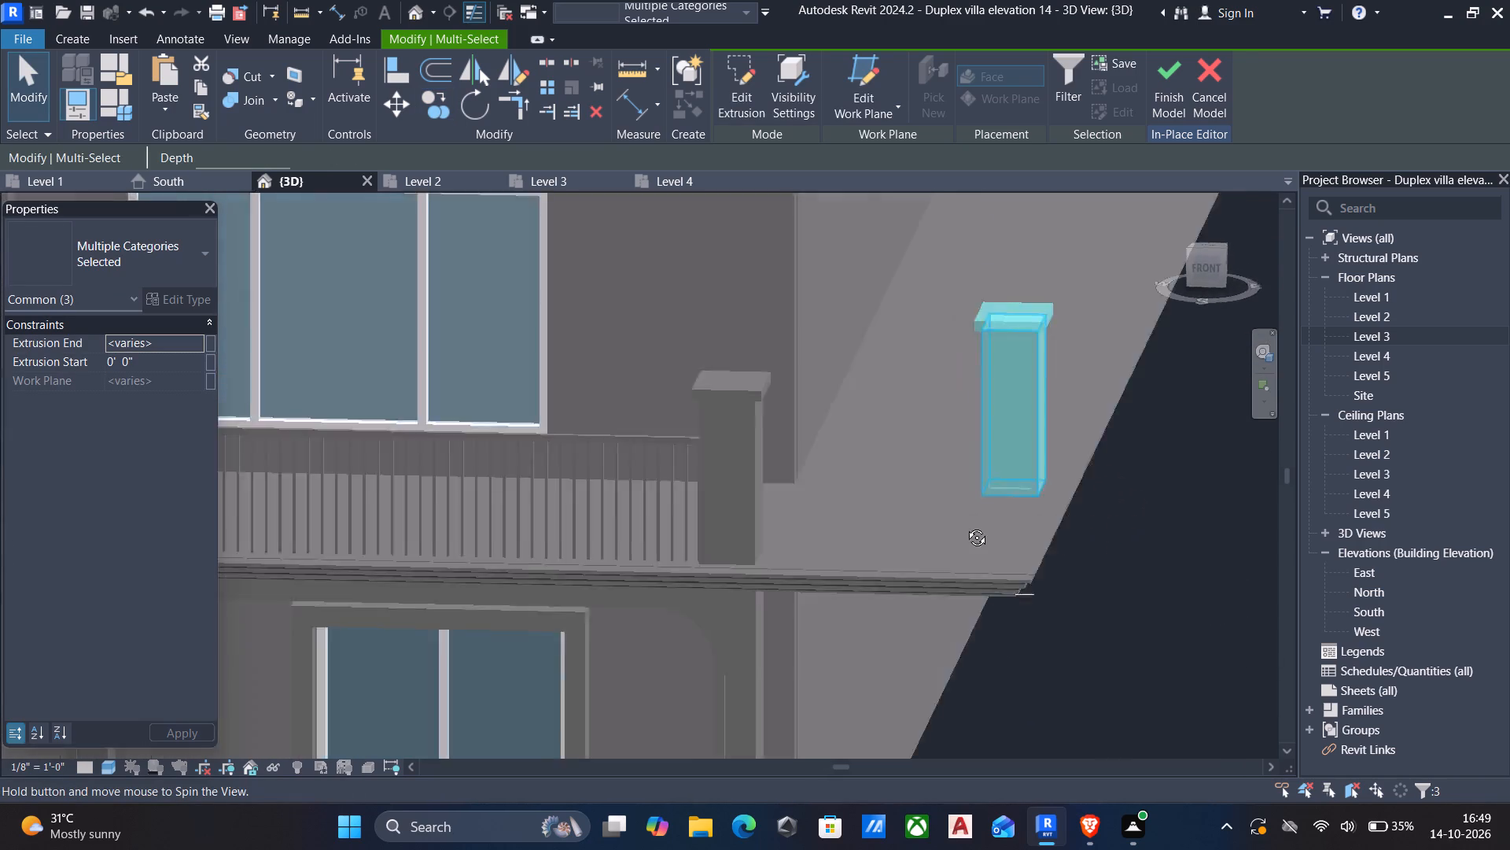
{"action": "middle_click_drag", "start_coordinate": [965, 526], "coordinate": [933, 526], "text": "shift"}
{"action": "scroll", "coordinate": [925, 525], "scroll_direction": "down", "scroll_amount": 4}
{"action": "middle_click_drag", "start_coordinate": [926, 524], "coordinate": [860, 537]}
{"action": "scroll", "coordinate": [860, 537], "scroll_direction": "down", "scroll_amount": 4}
{"action": "middle_click_drag", "start_coordinate": [852, 527], "coordinate": [687, 488], "text": "shift"}
{"action": "scroll", "coordinate": [687, 488], "scroll_direction": "down", "scroll_amount": 4}
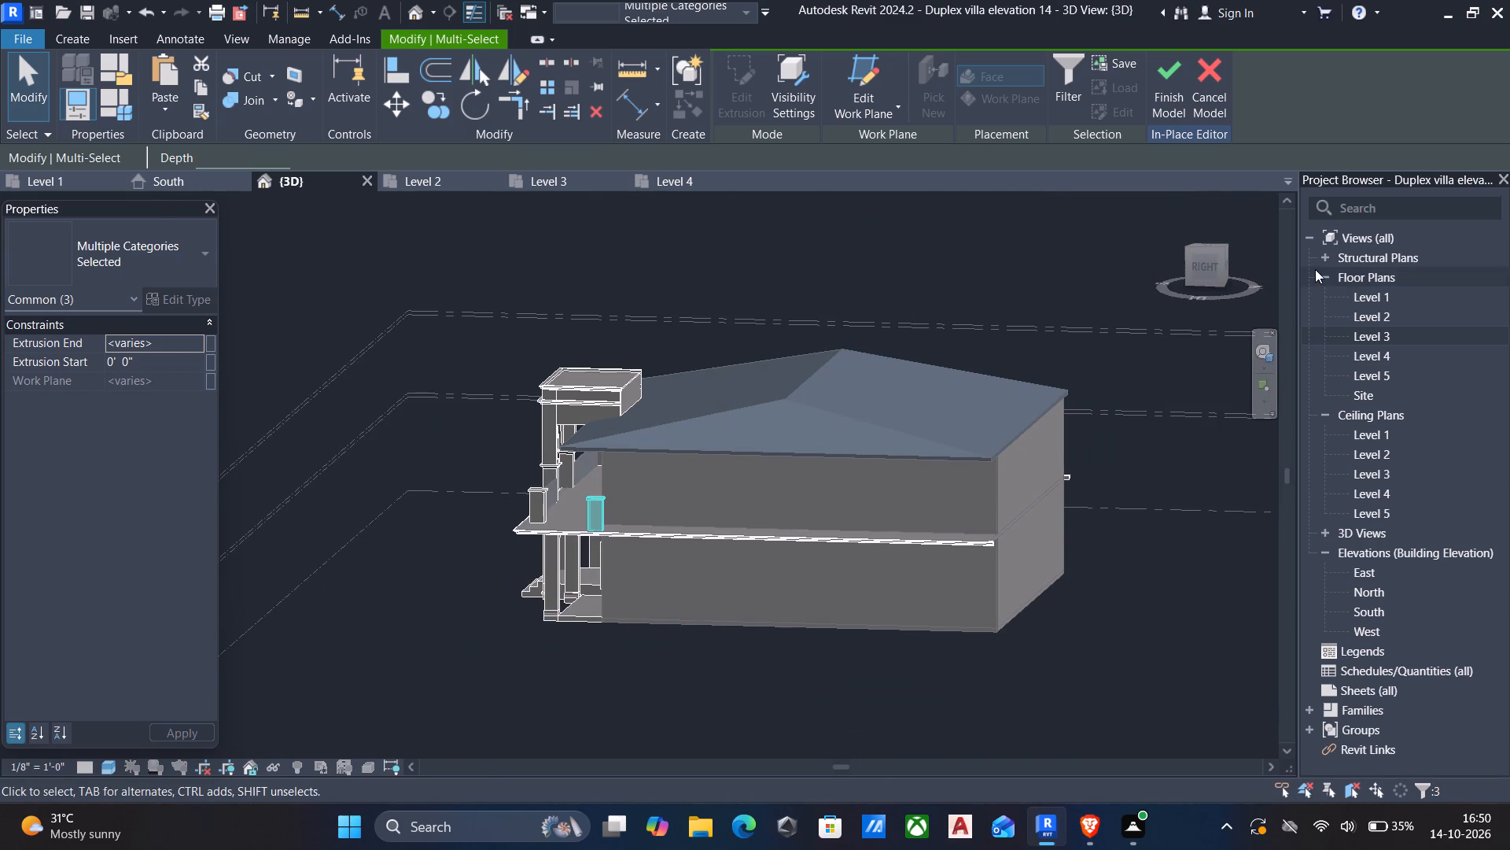
From the top view, copy the new pillar north along the east ledge by 20' 0", and again 27' 6" beyond that.
{"action": "middle_click_drag", "start_coordinate": [1128, 297], "coordinate": [1140, 521]}
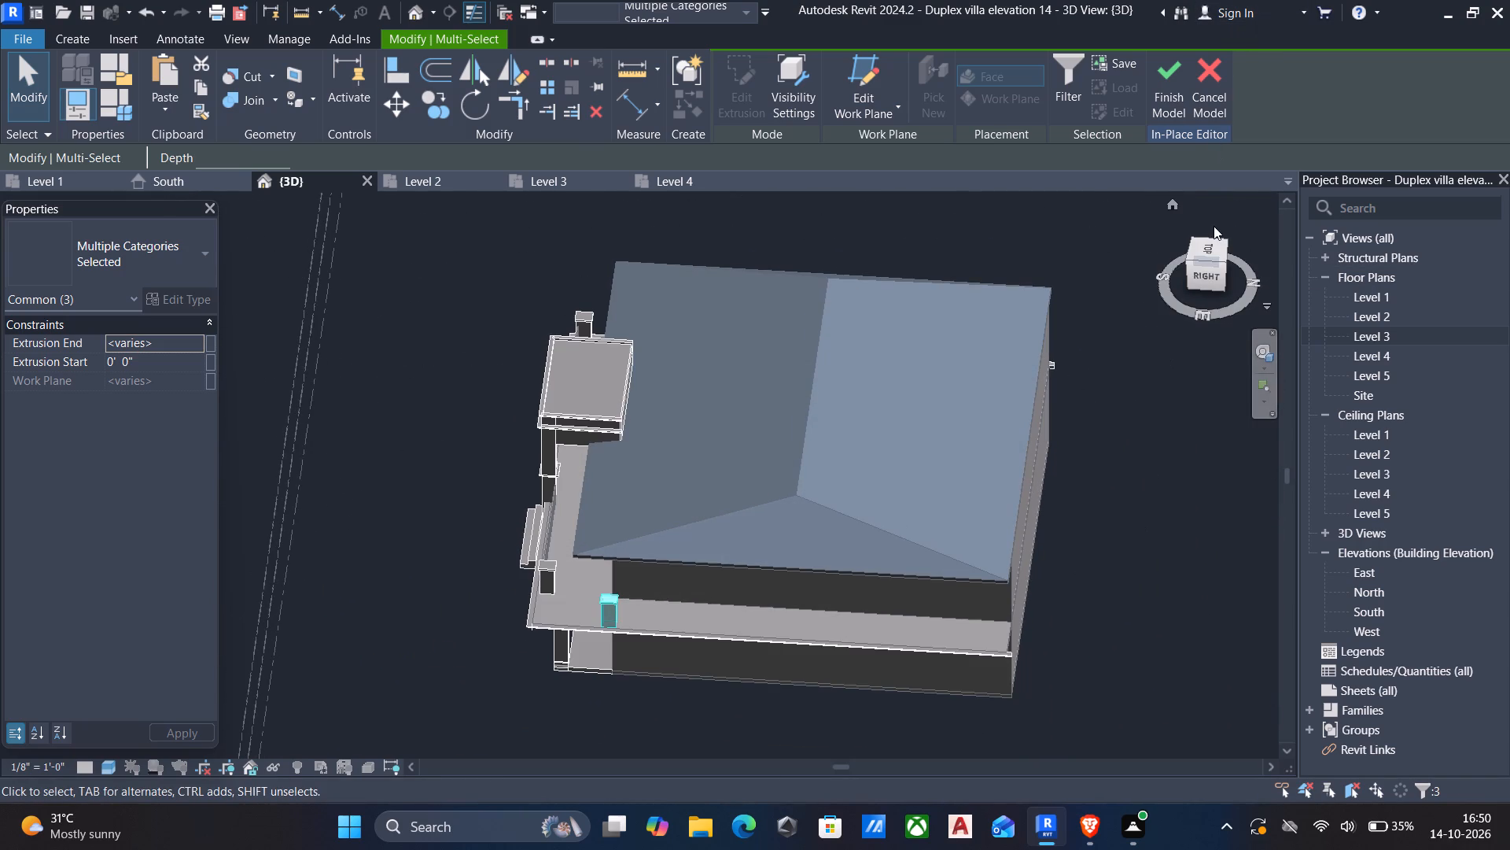
{"action": "left_click", "coordinate": [1213, 245]}
{"action": "scroll", "coordinate": [1039, 355], "scroll_direction": "down", "scroll_amount": 5}
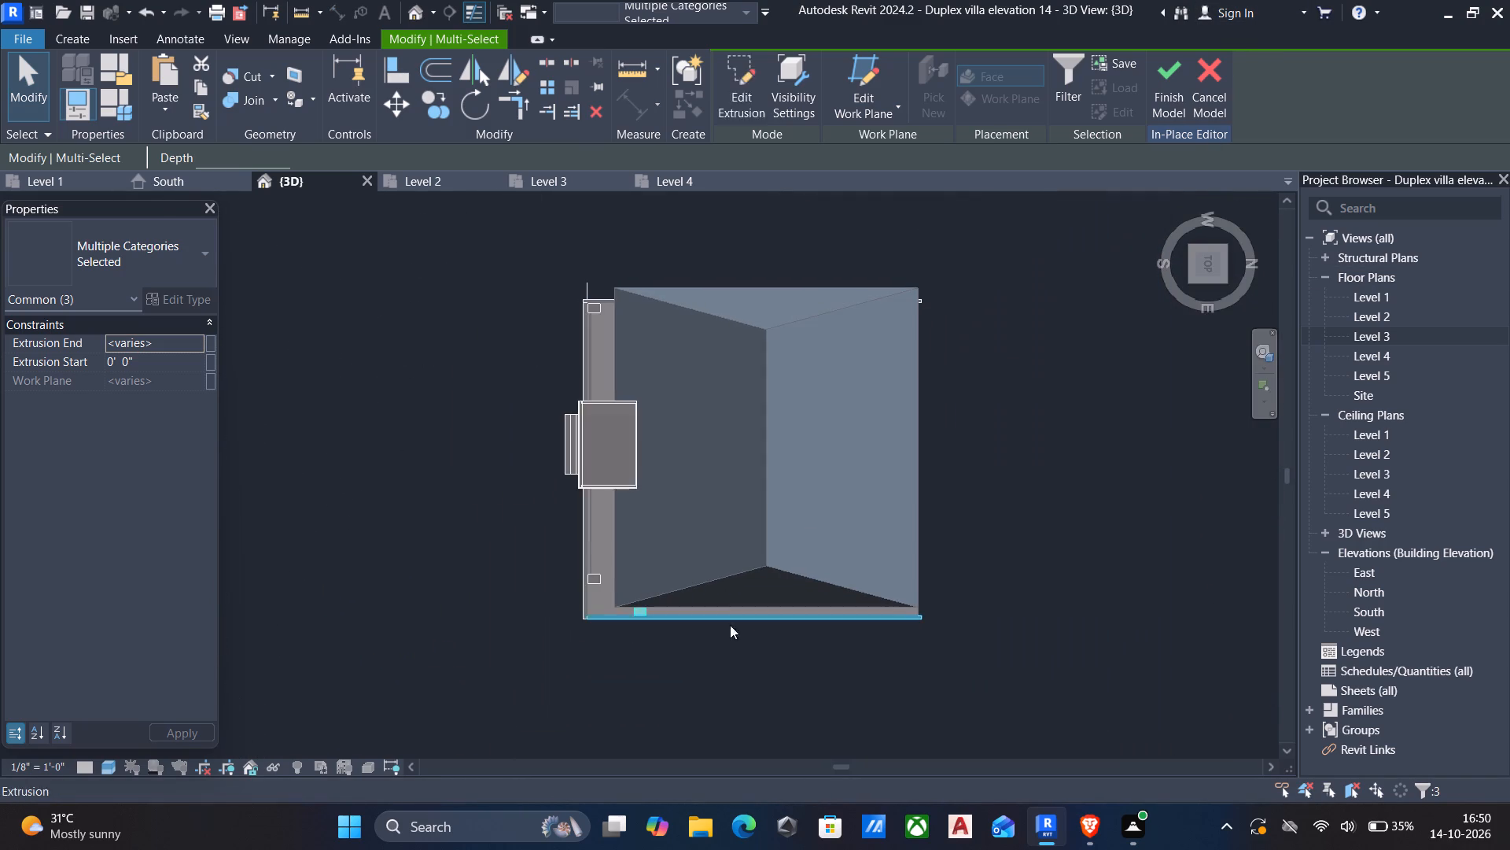
{"action": "scroll", "coordinate": [673, 638], "scroll_direction": "up", "scroll_amount": 6}
{"action": "scroll", "coordinate": [658, 604], "scroll_direction": "down", "scroll_amount": 2}
{"action": "middle_click_drag", "start_coordinate": [658, 584], "coordinate": [658, 540]}
{"action": "scroll", "coordinate": [642, 549], "scroll_direction": "up", "scroll_amount": 1}
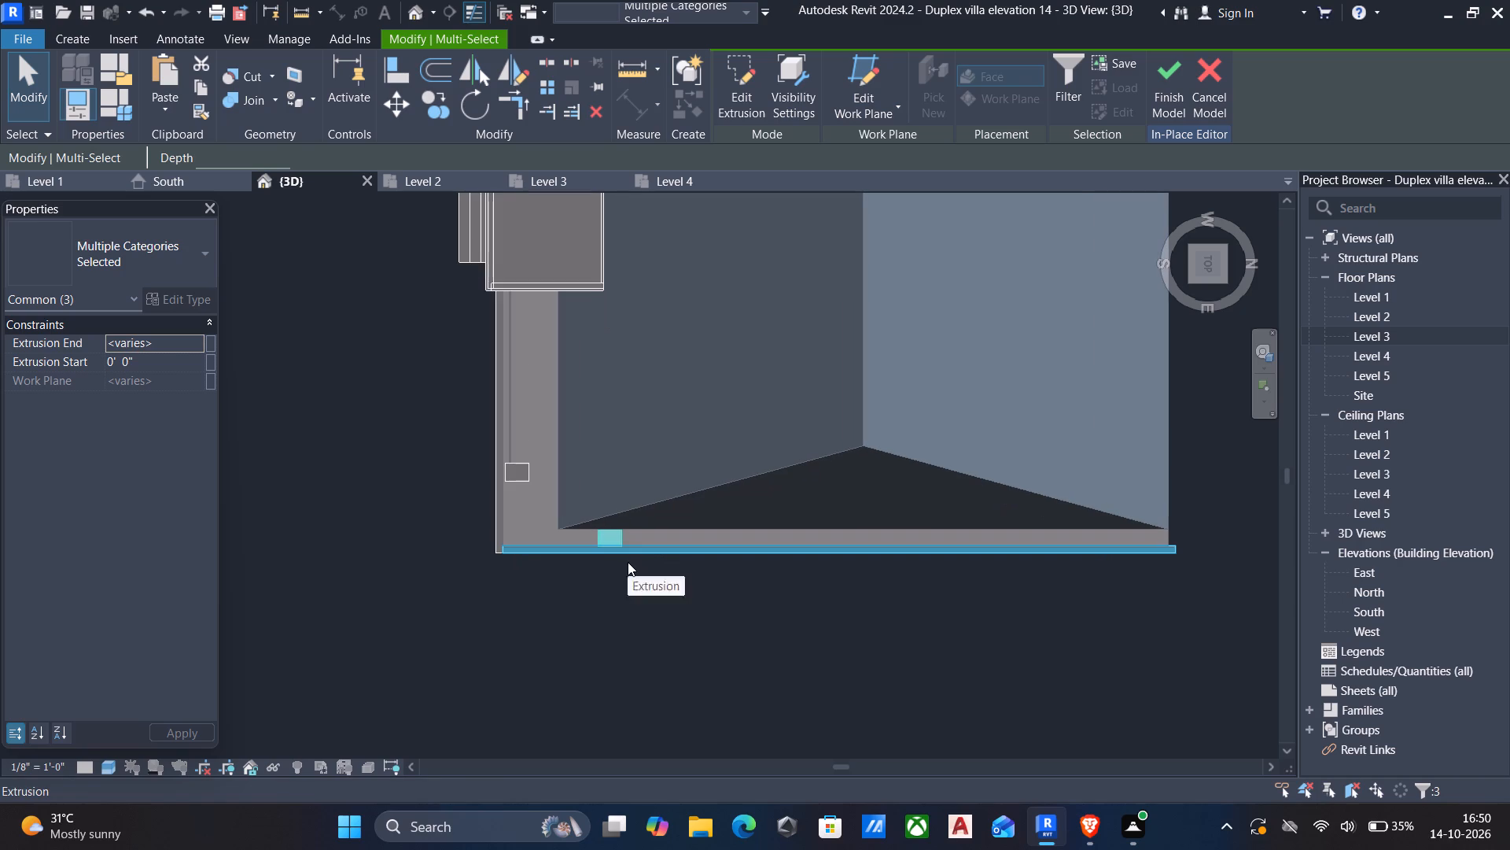
{"action": "key", "text": "c"}
{"action": "key", "text": "o"}
{"action": "scroll", "coordinate": [617, 566], "scroll_direction": "up", "scroll_amount": 6}
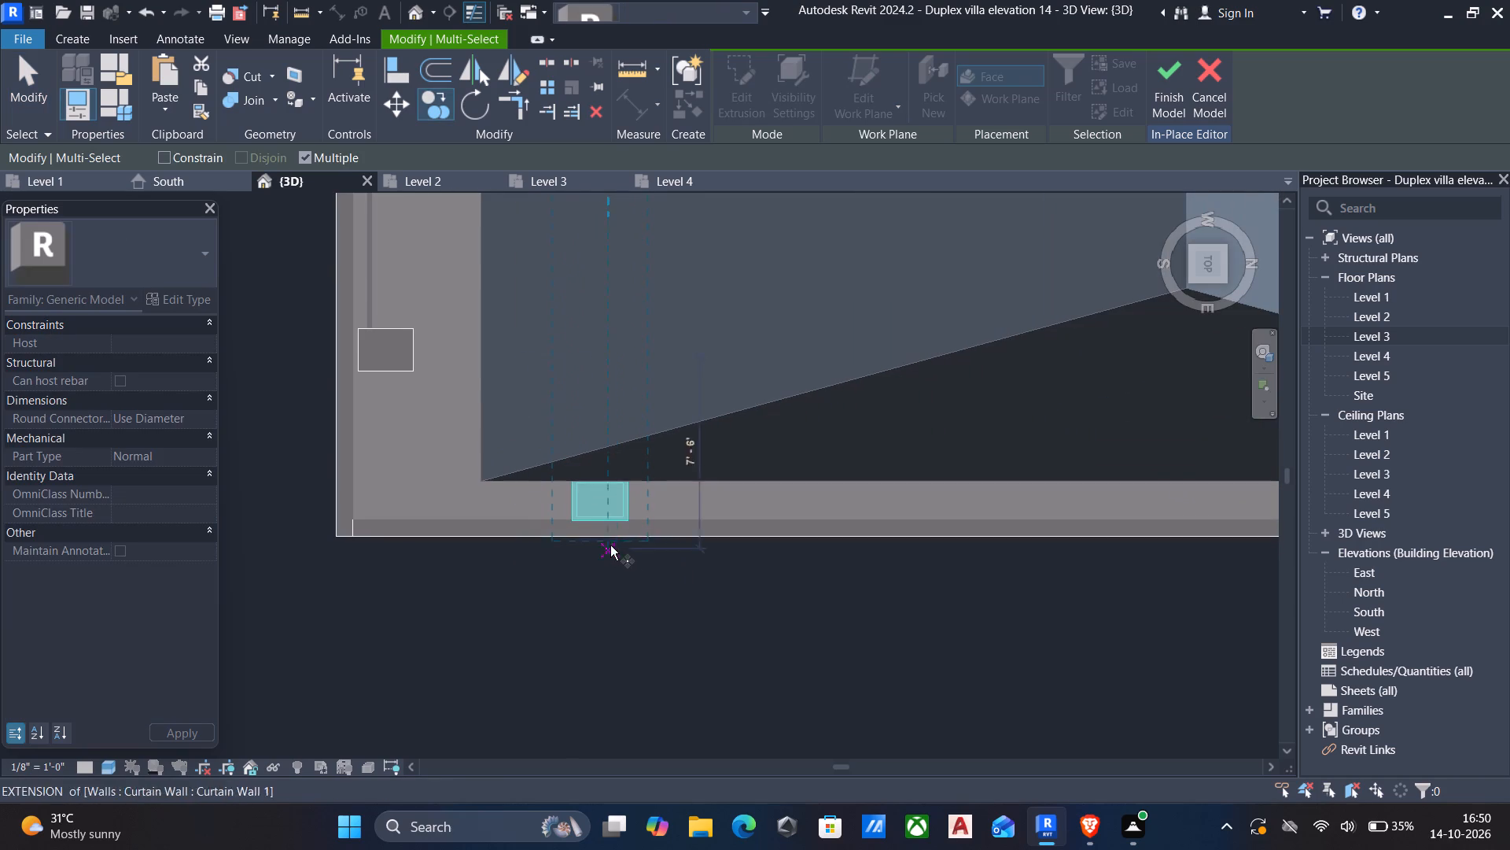
{"action": "left_click", "coordinate": [571, 516]}
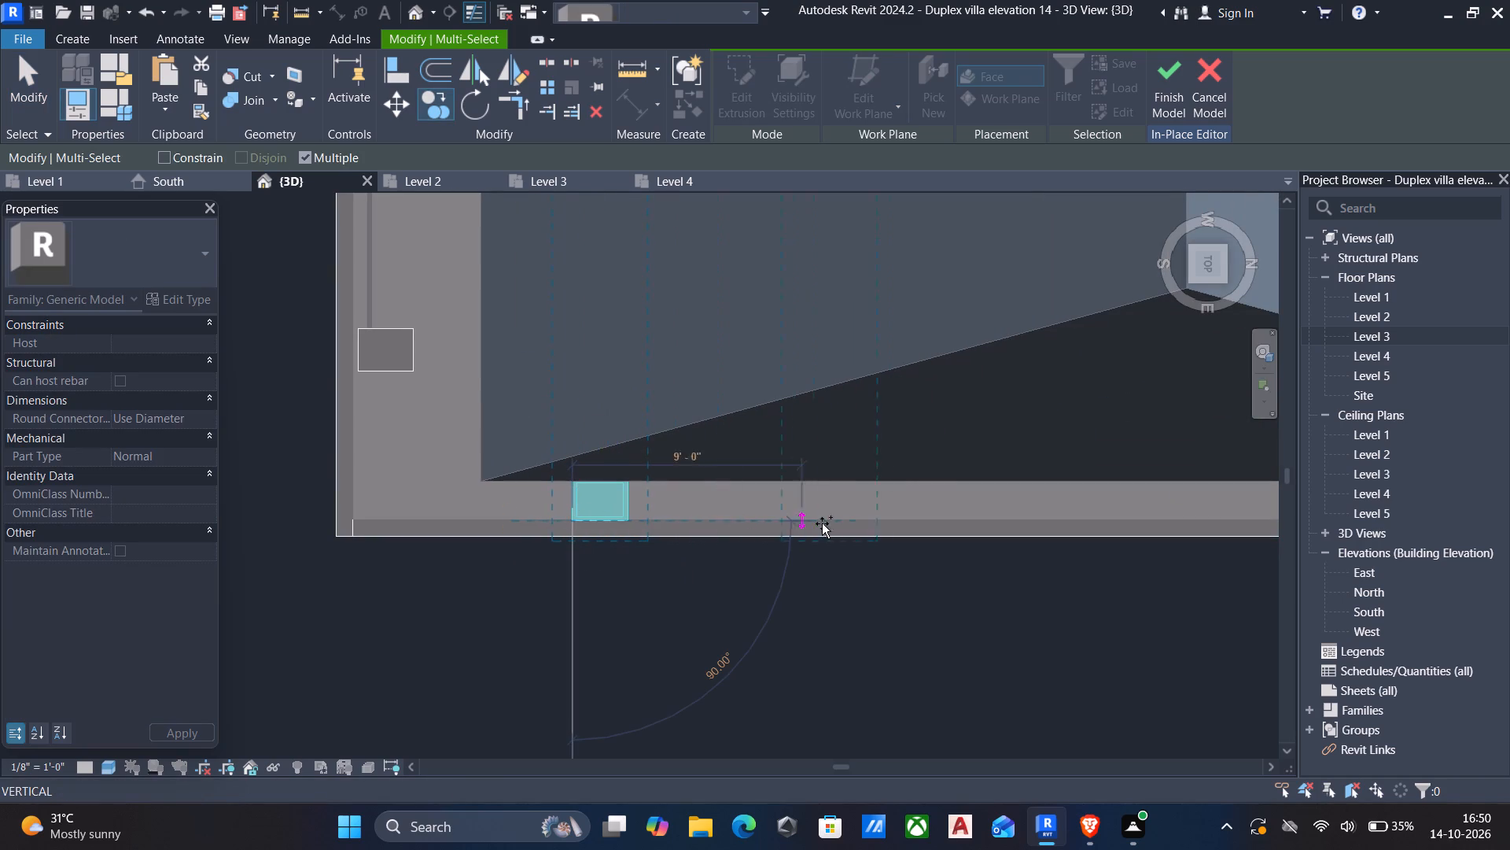
{"action": "middle_click", "coordinate": [863, 523]}
{"action": "middle_click_drag", "start_coordinate": [859, 523], "coordinate": [346, 511]}
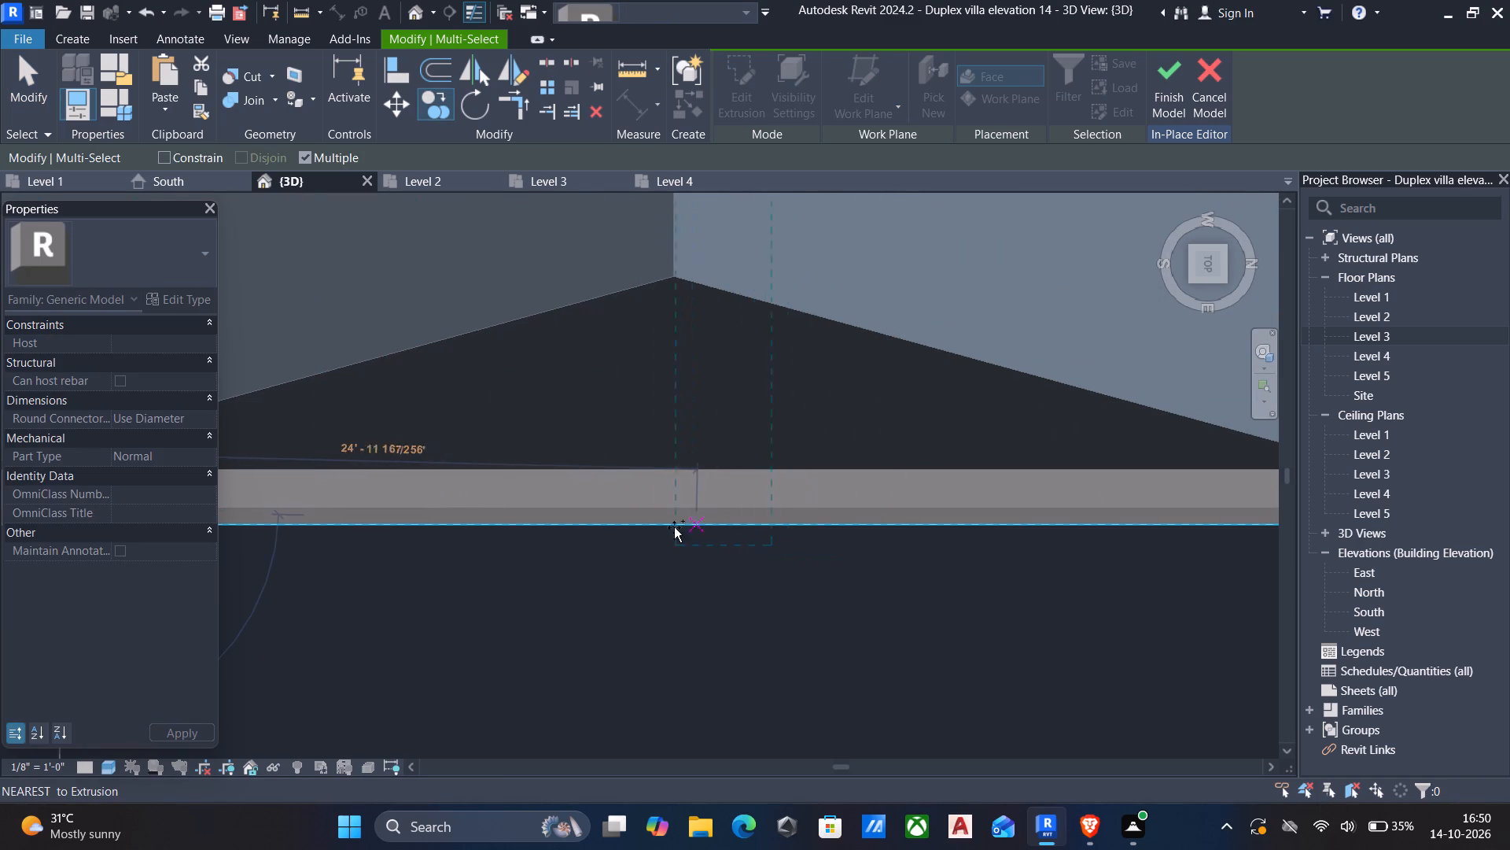
{"action": "left_click", "coordinate": [569, 522]}
{"action": "scroll", "coordinate": [795, 545], "scroll_direction": "down", "scroll_amount": 3}
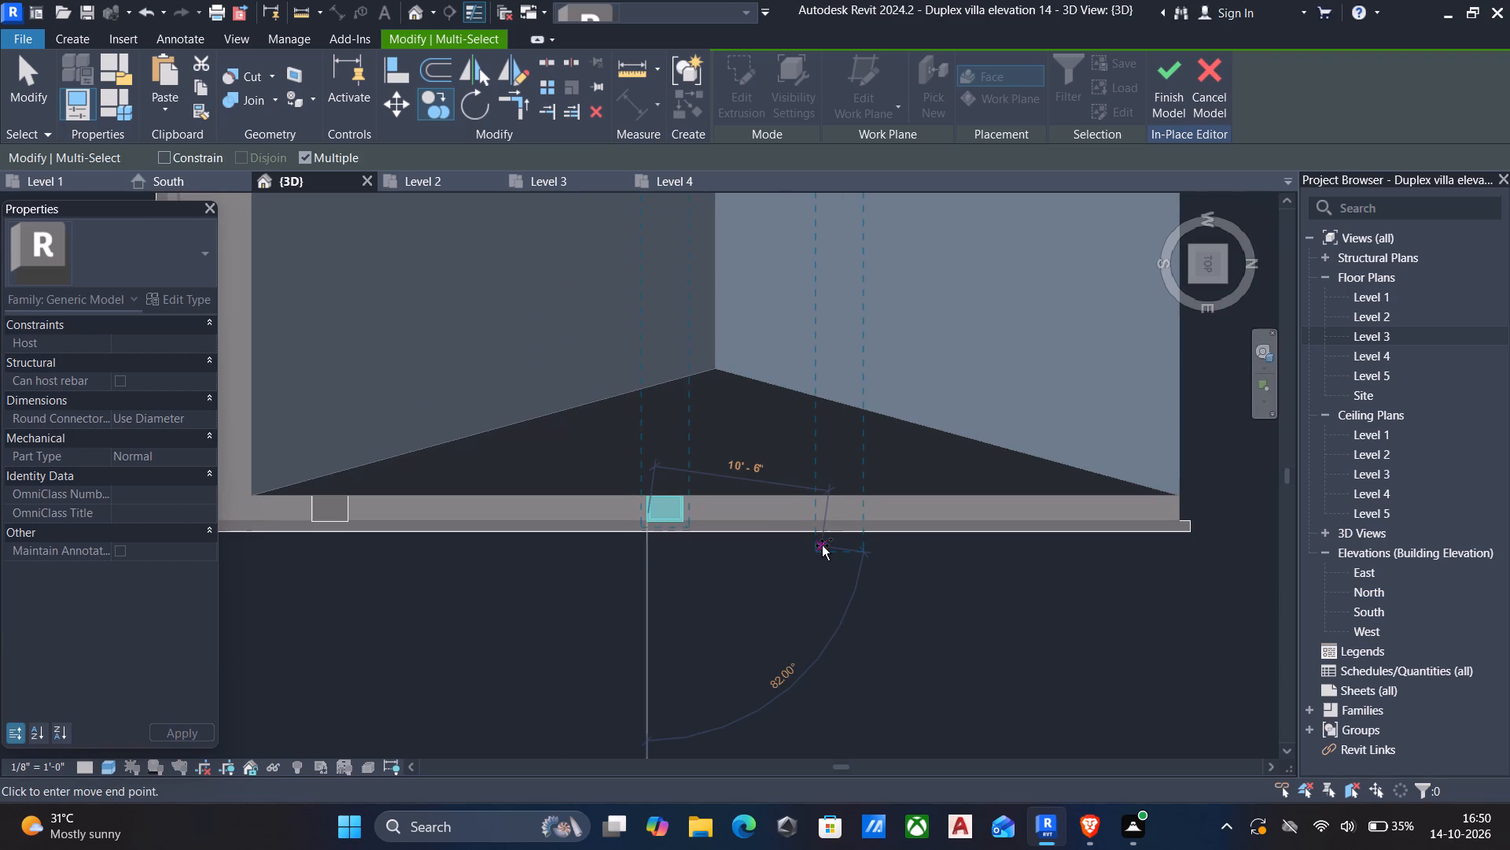
{"action": "left_click", "coordinate": [1110, 517]}
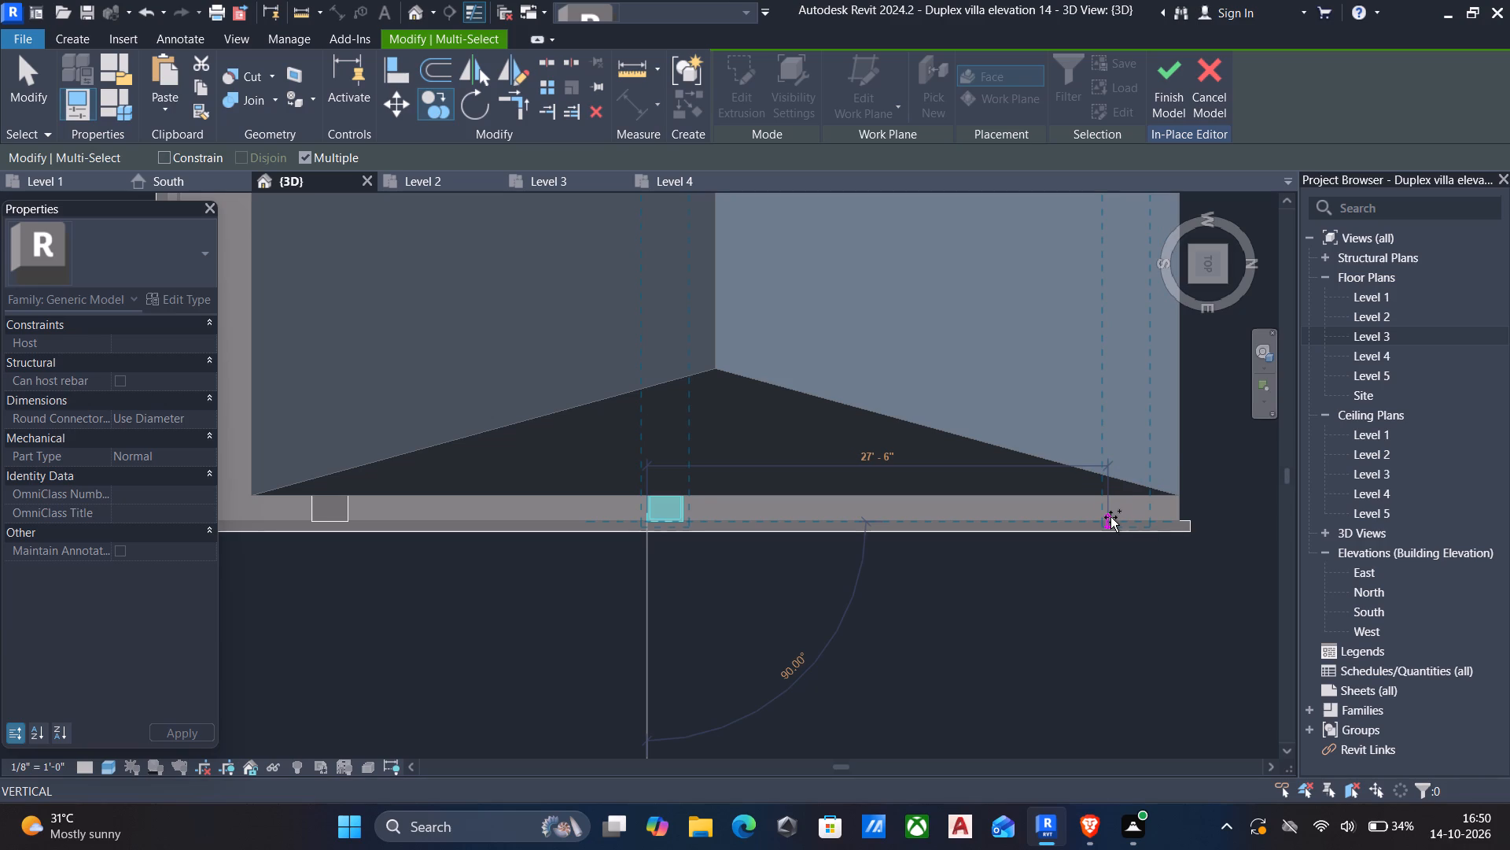
Place two more pillar copies along the outer east ledge, about 16' back south from the northernmost pillar and 14' 6" further south.
{"action": "left_click", "coordinate": [832, 534]}
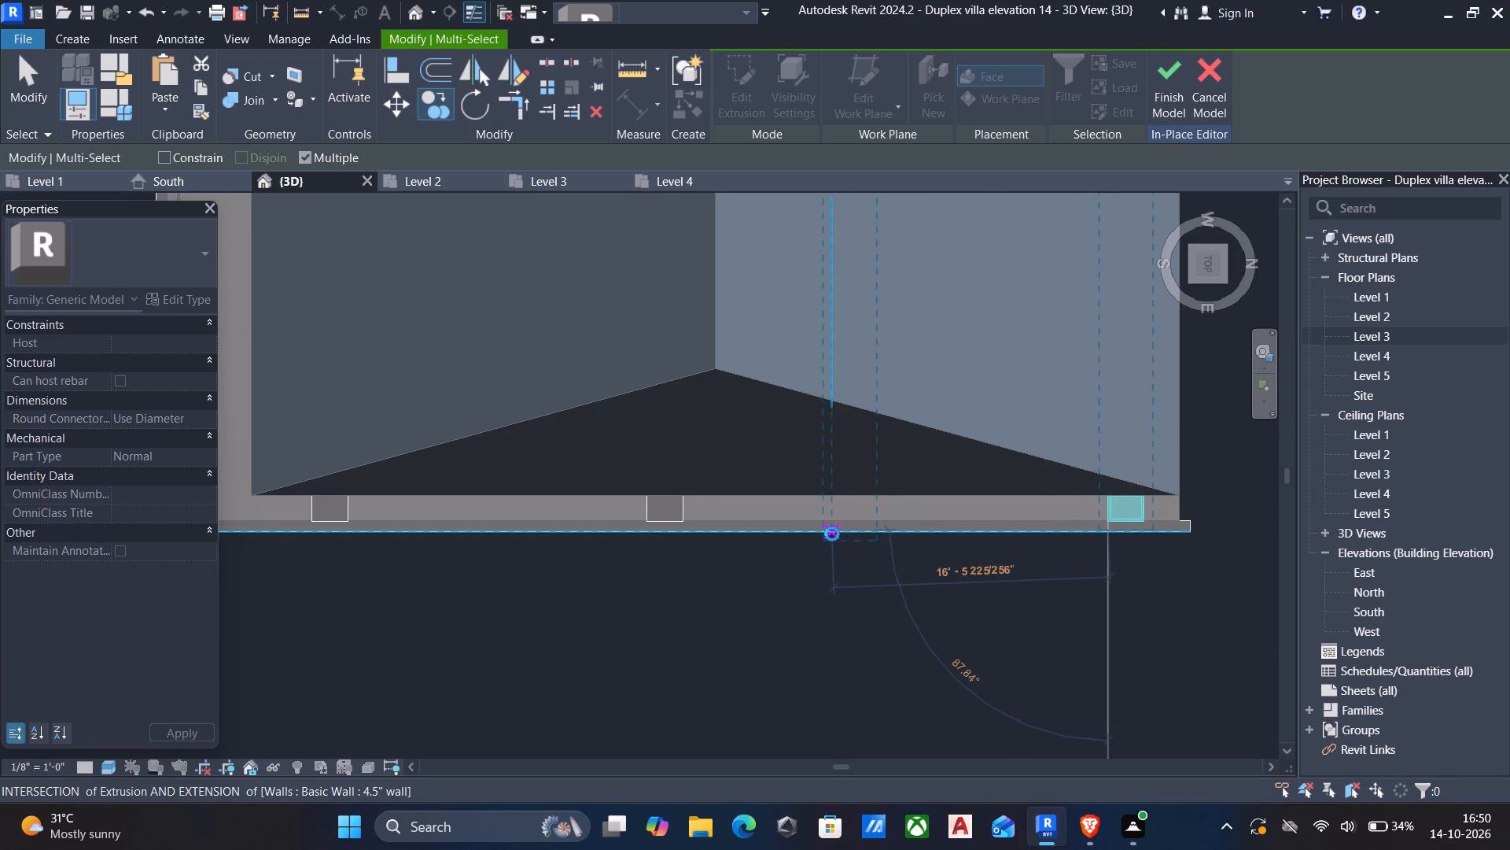
{"action": "left_click", "coordinate": [588, 523]}
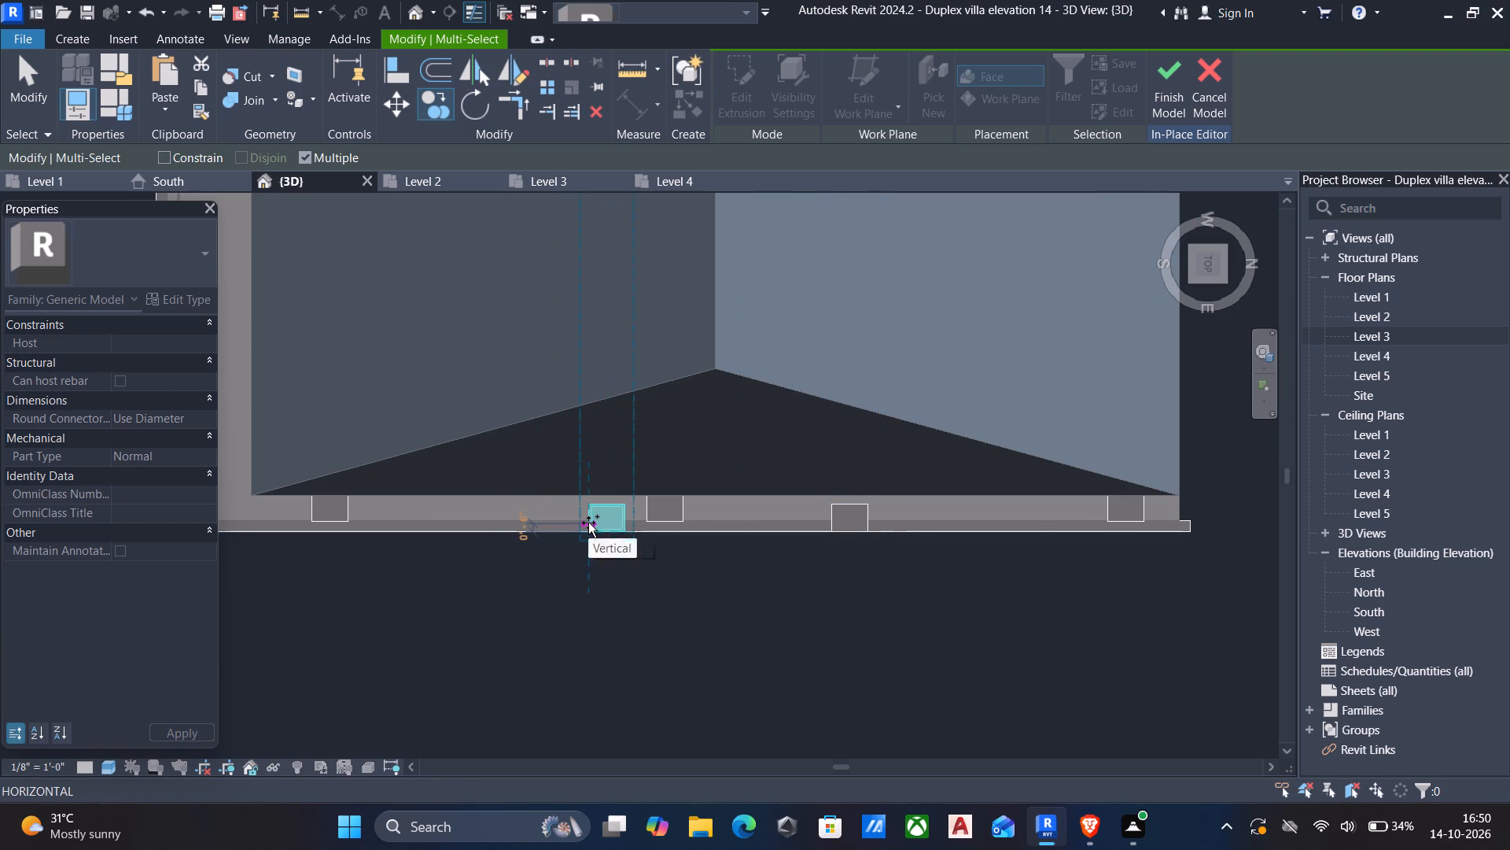
{"action": "key", "text": "Escape"}
{"action": "key", "text": "Escape"}
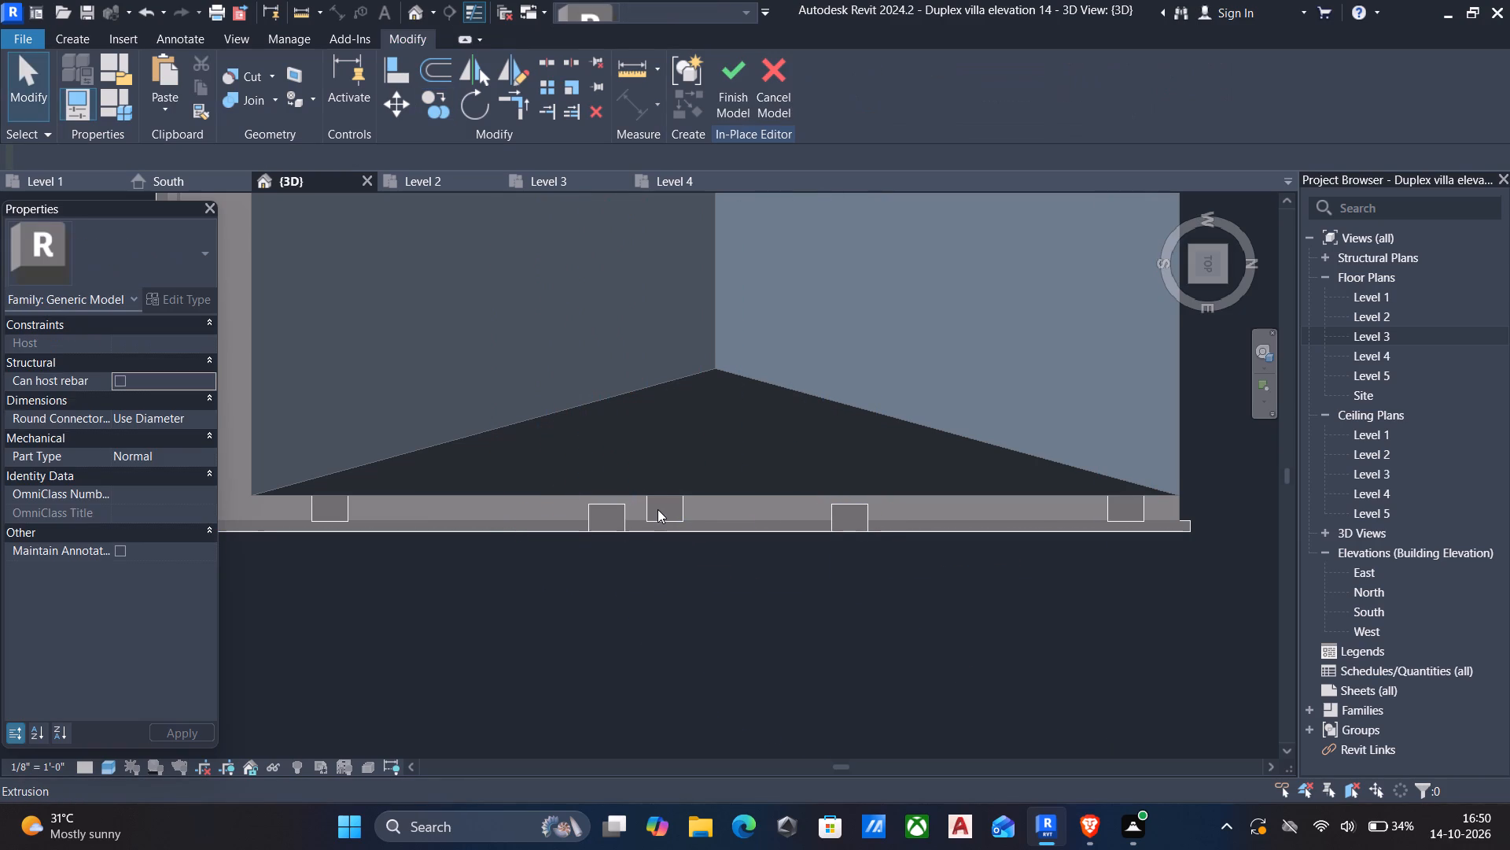
Delete the inner-line pillar near the middle of the east ledge, including its cap and void, and finish the in-place model.
{"action": "left_click", "coordinate": [657, 509]}
{"action": "left_click", "coordinate": [666, 516]}
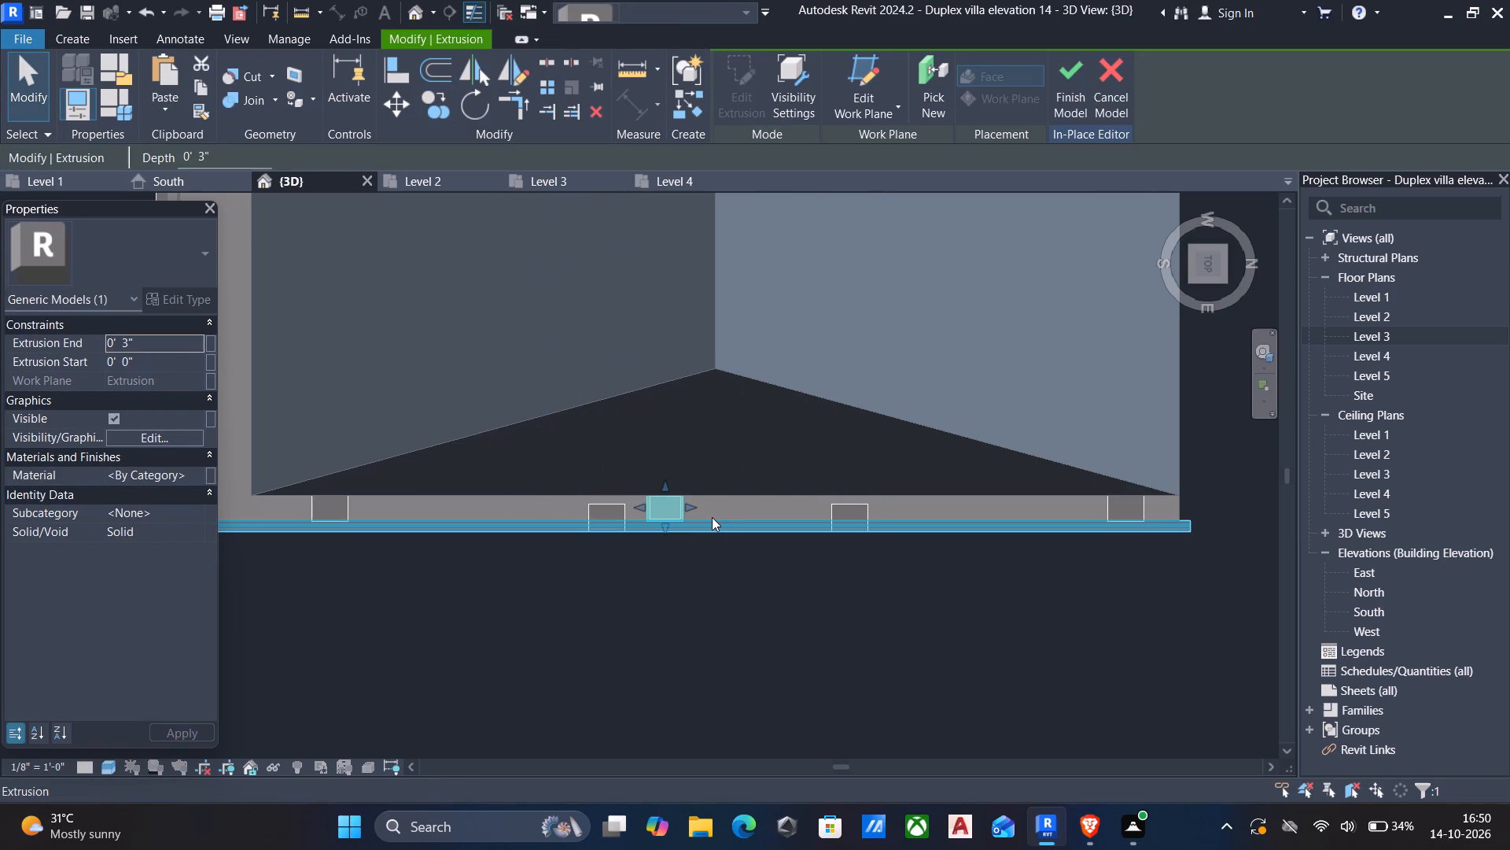
{"action": "key", "text": "Delete"}
{"action": "left_click", "coordinate": [668, 518]}
{"action": "key", "text": "Delete"}
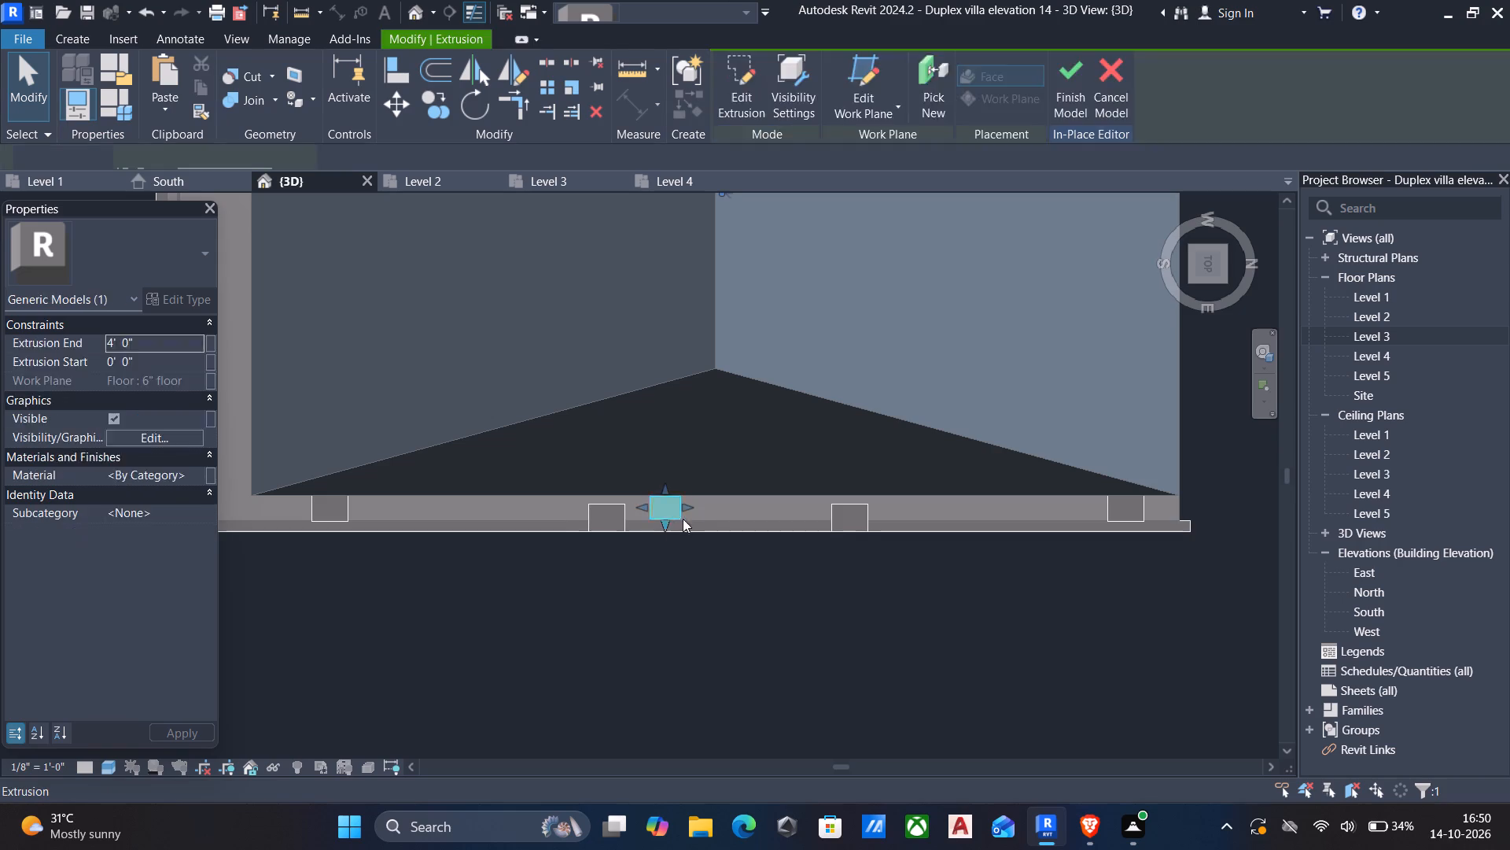
{"action": "left_click", "coordinate": [651, 517]}
{"action": "key", "text": "Delete"}
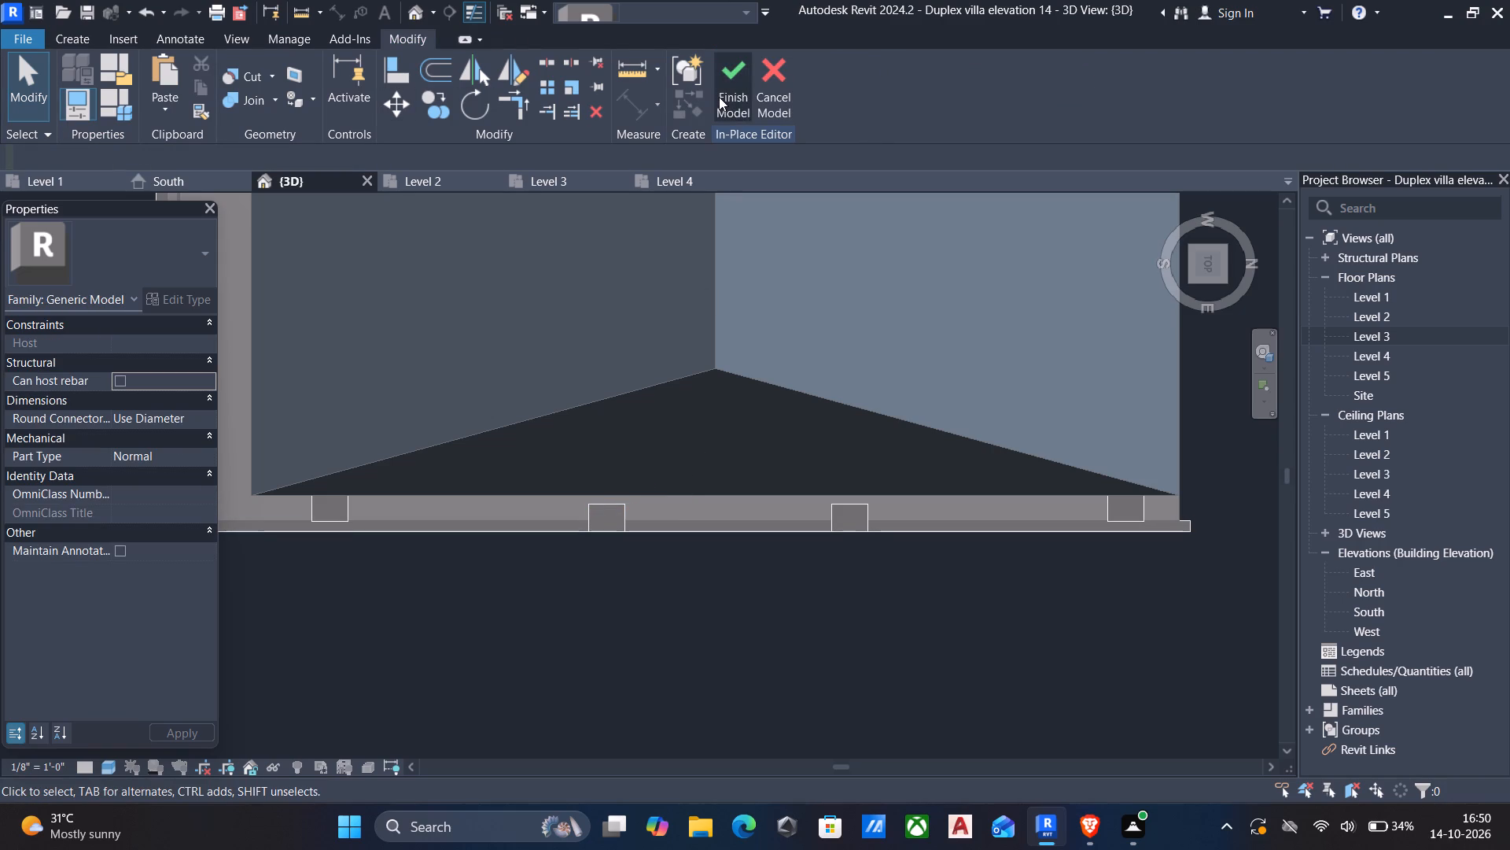
{"action": "left_click", "coordinate": [729, 84]}
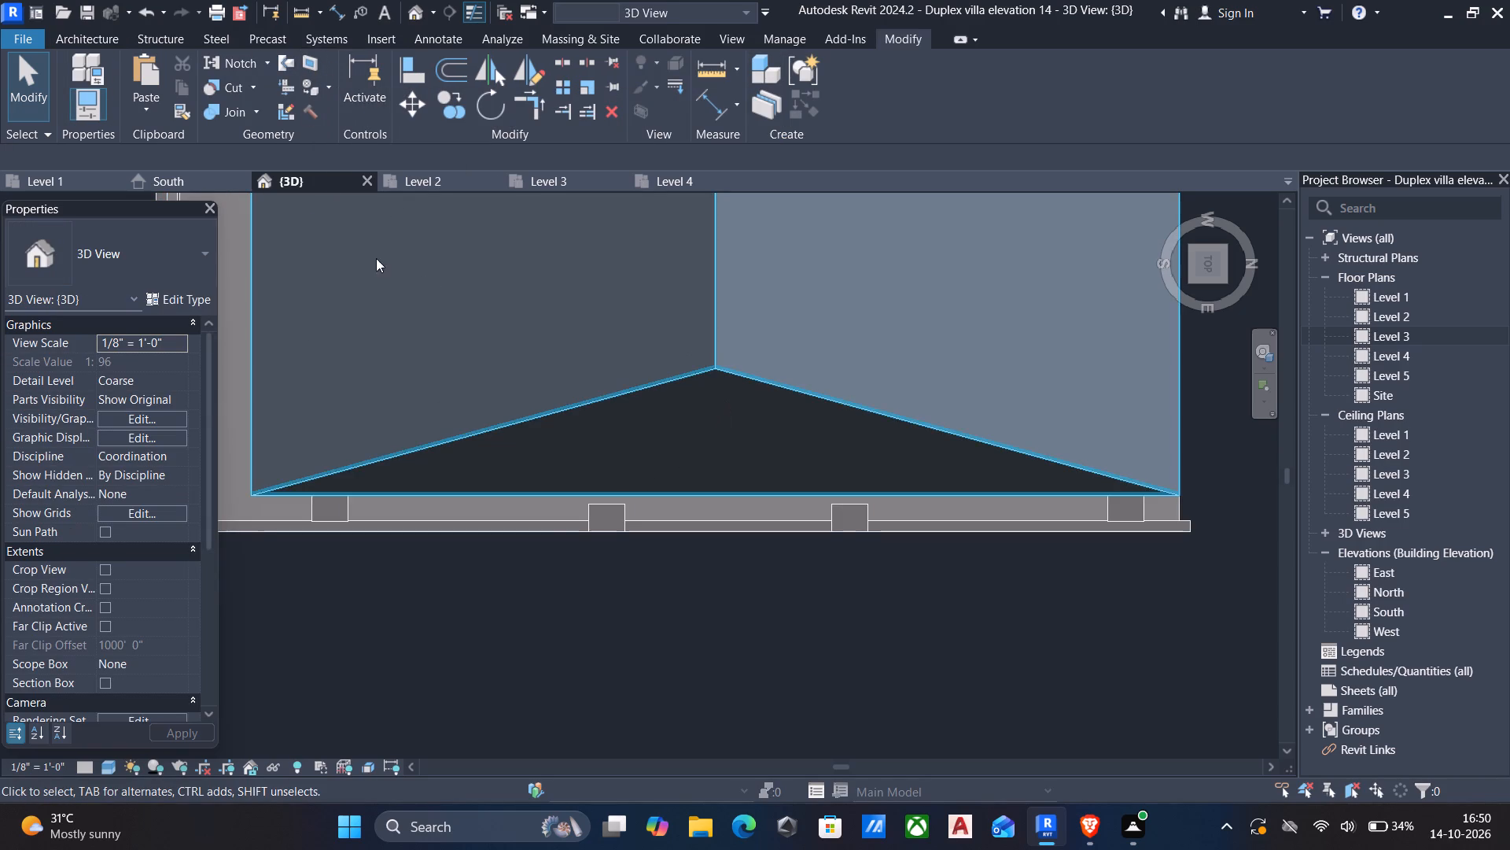
Reopen the facade model for in-place editing and delete the southern of the two outer-ledge pillars with its cap and void.
{"action": "left_click", "coordinate": [612, 523]}
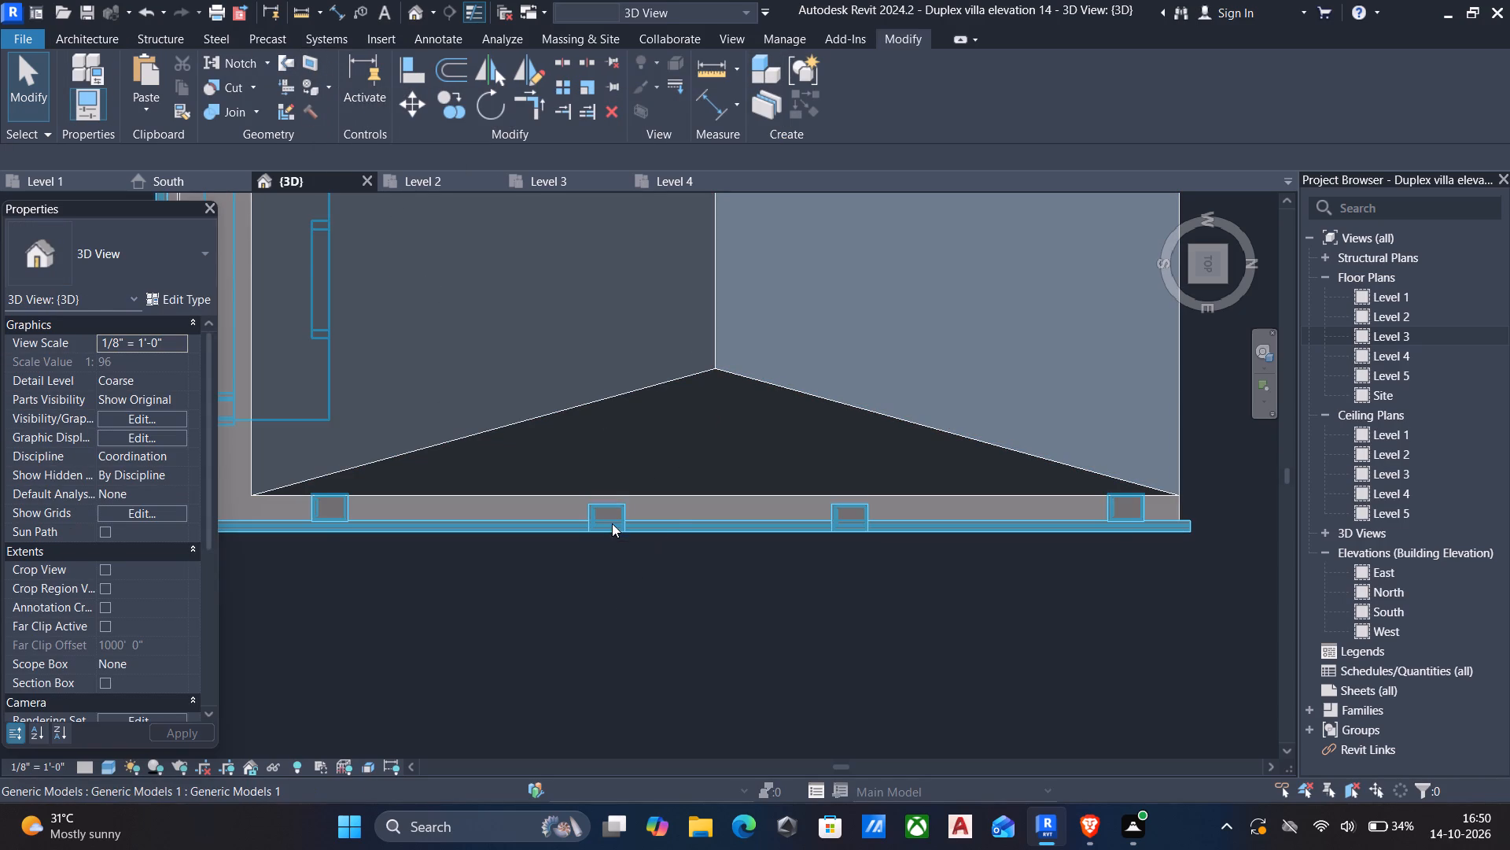
{"action": "left_click", "coordinate": [845, 75]}
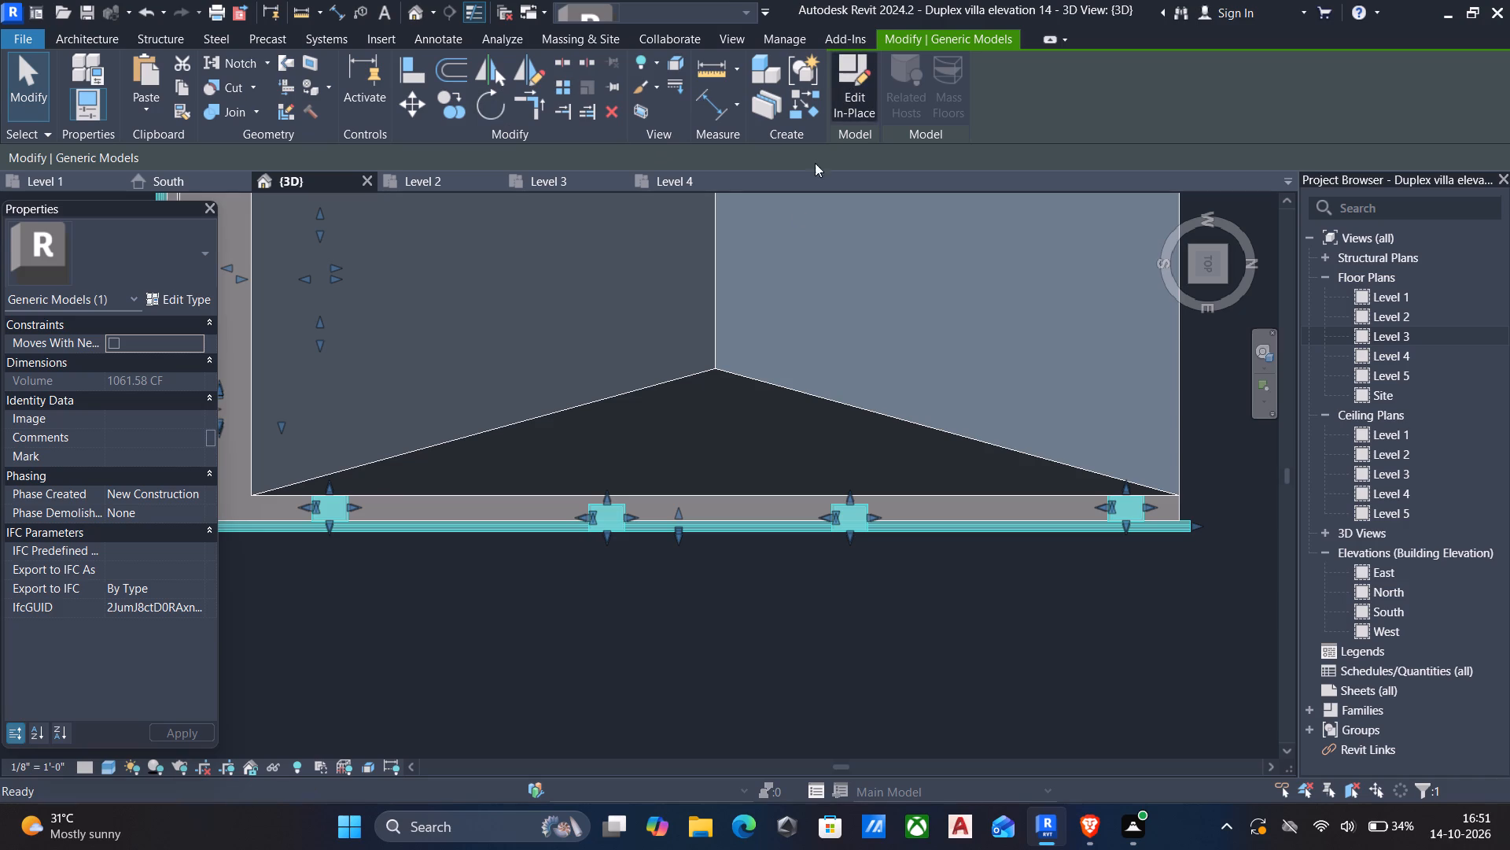
{"action": "left_click_drag", "start_coordinate": [560, 497], "coordinate": [891, 567]}
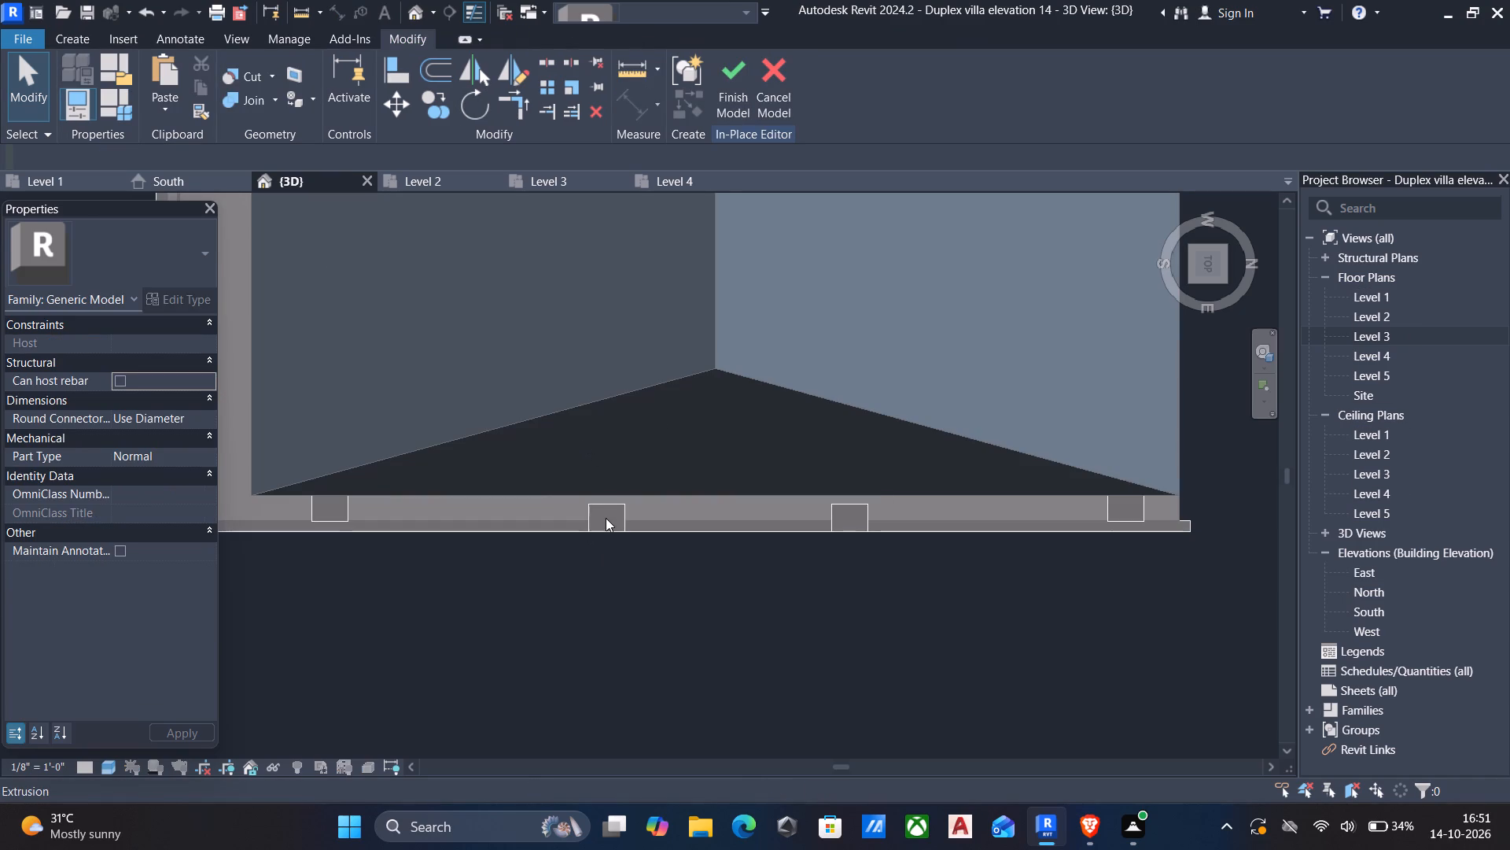
{"action": "left_click", "coordinate": [604, 514]}
{"action": "left_click", "coordinate": [599, 508]}
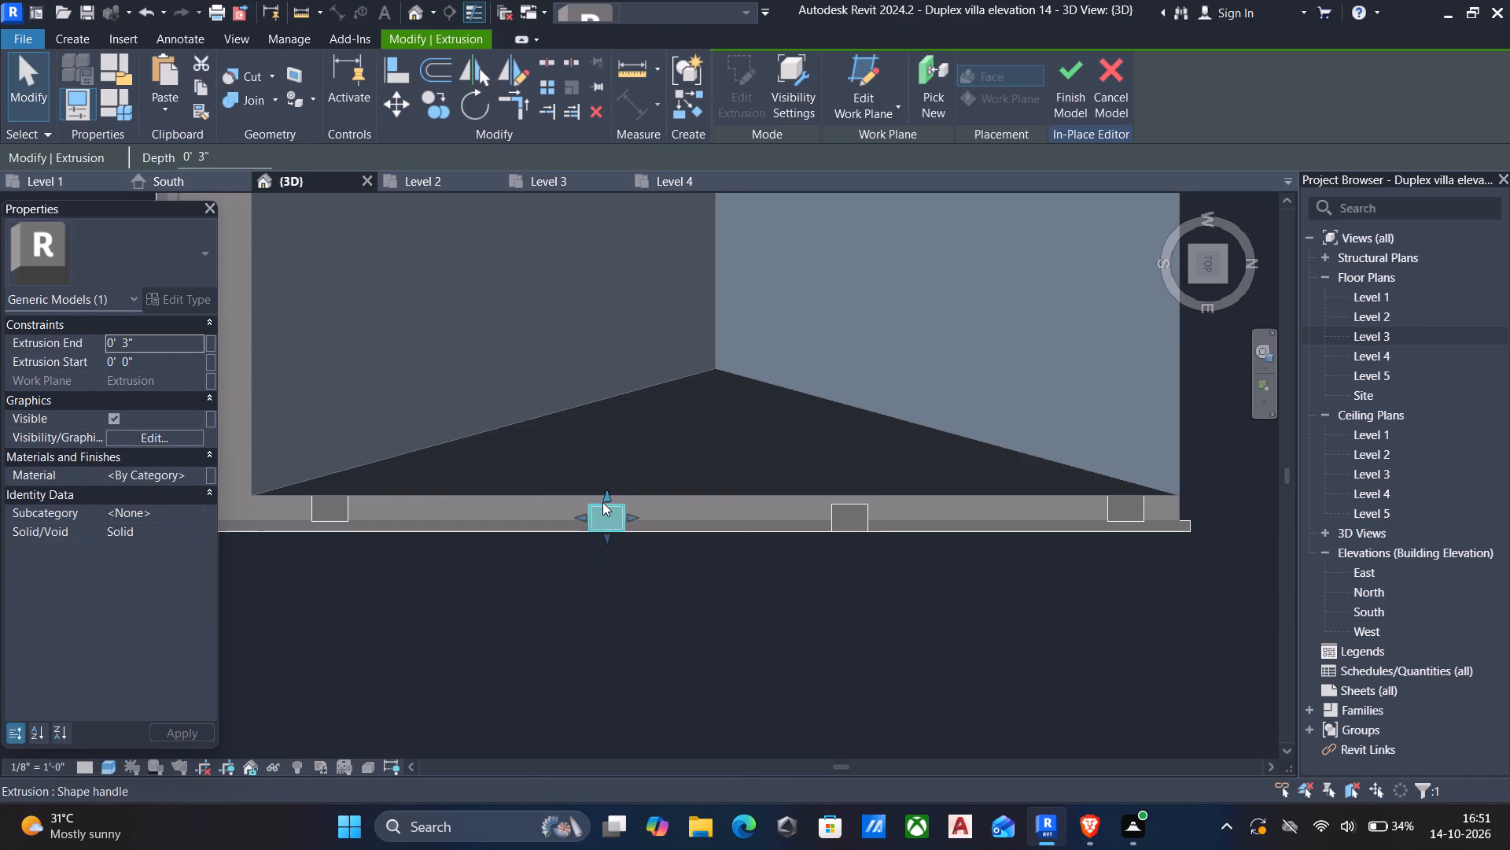
{"action": "key", "text": "Delete"}
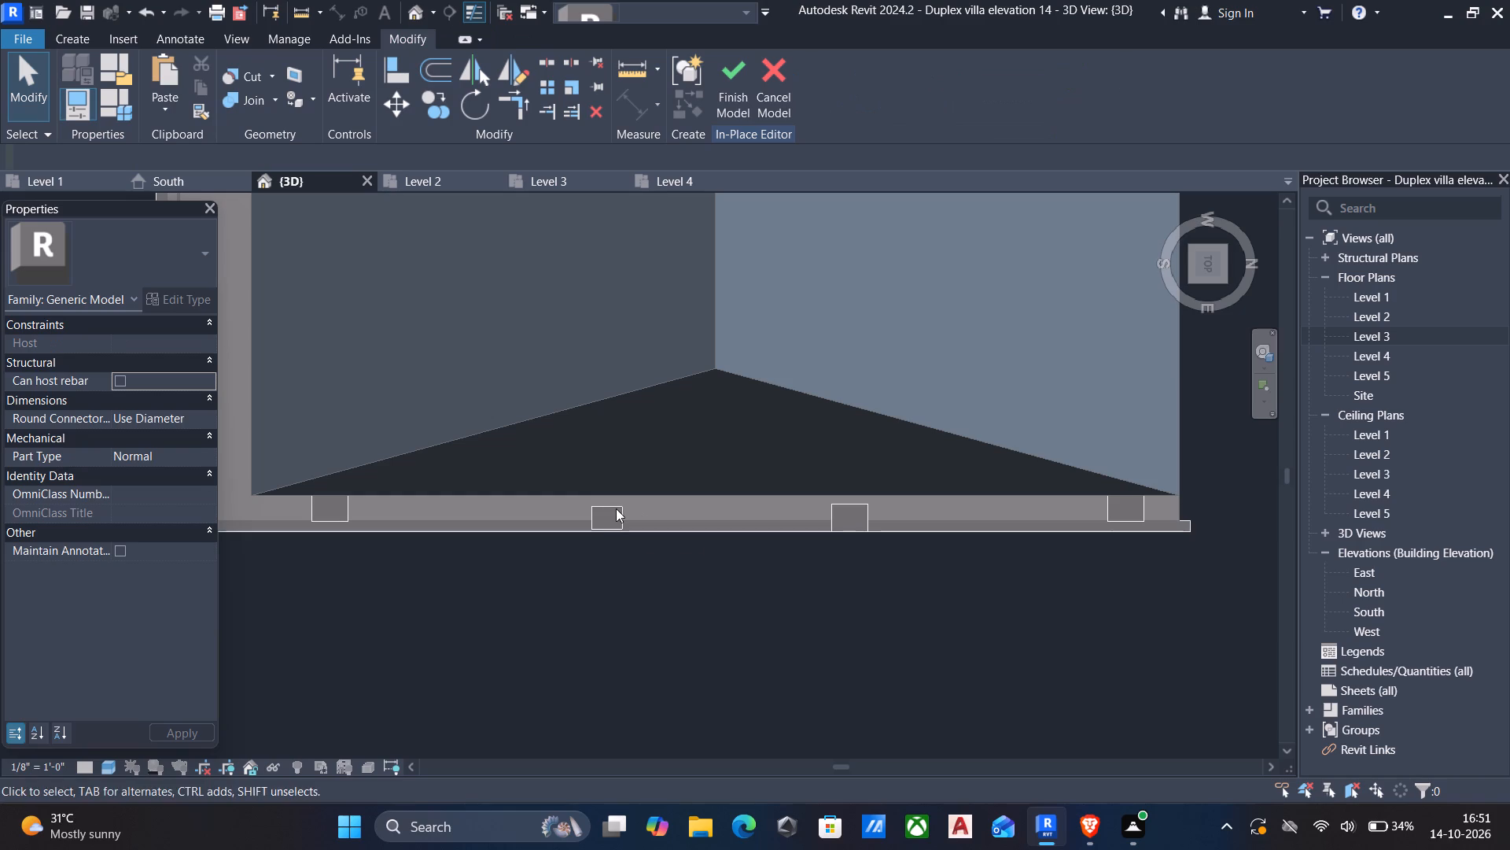
{"action": "left_click", "coordinate": [616, 508]}
{"action": "key", "text": "Delete"}
{"action": "left_click", "coordinate": [590, 510]}
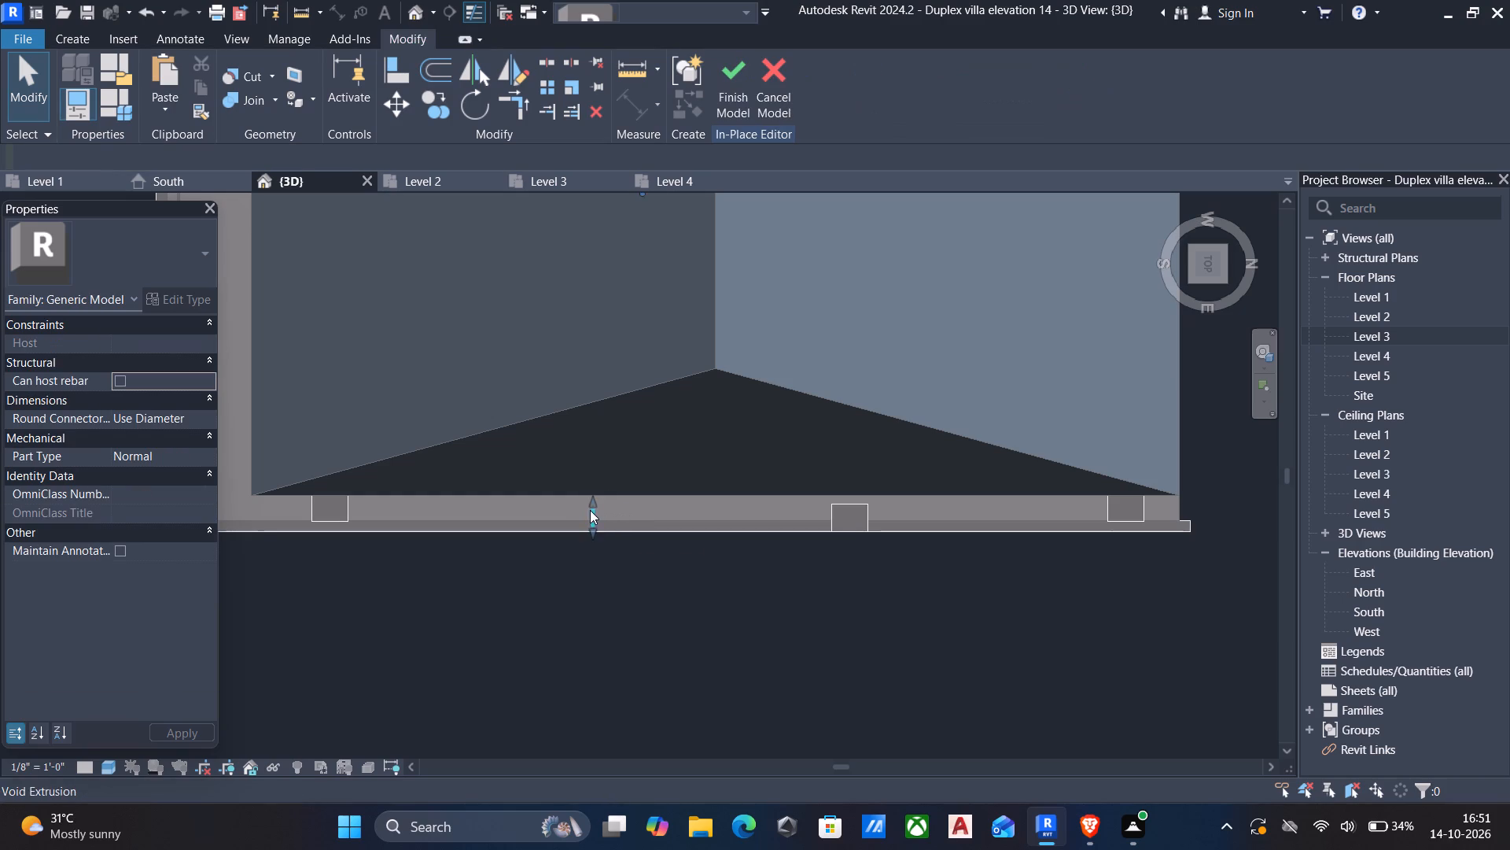
{"action": "key", "text": "Delete"}
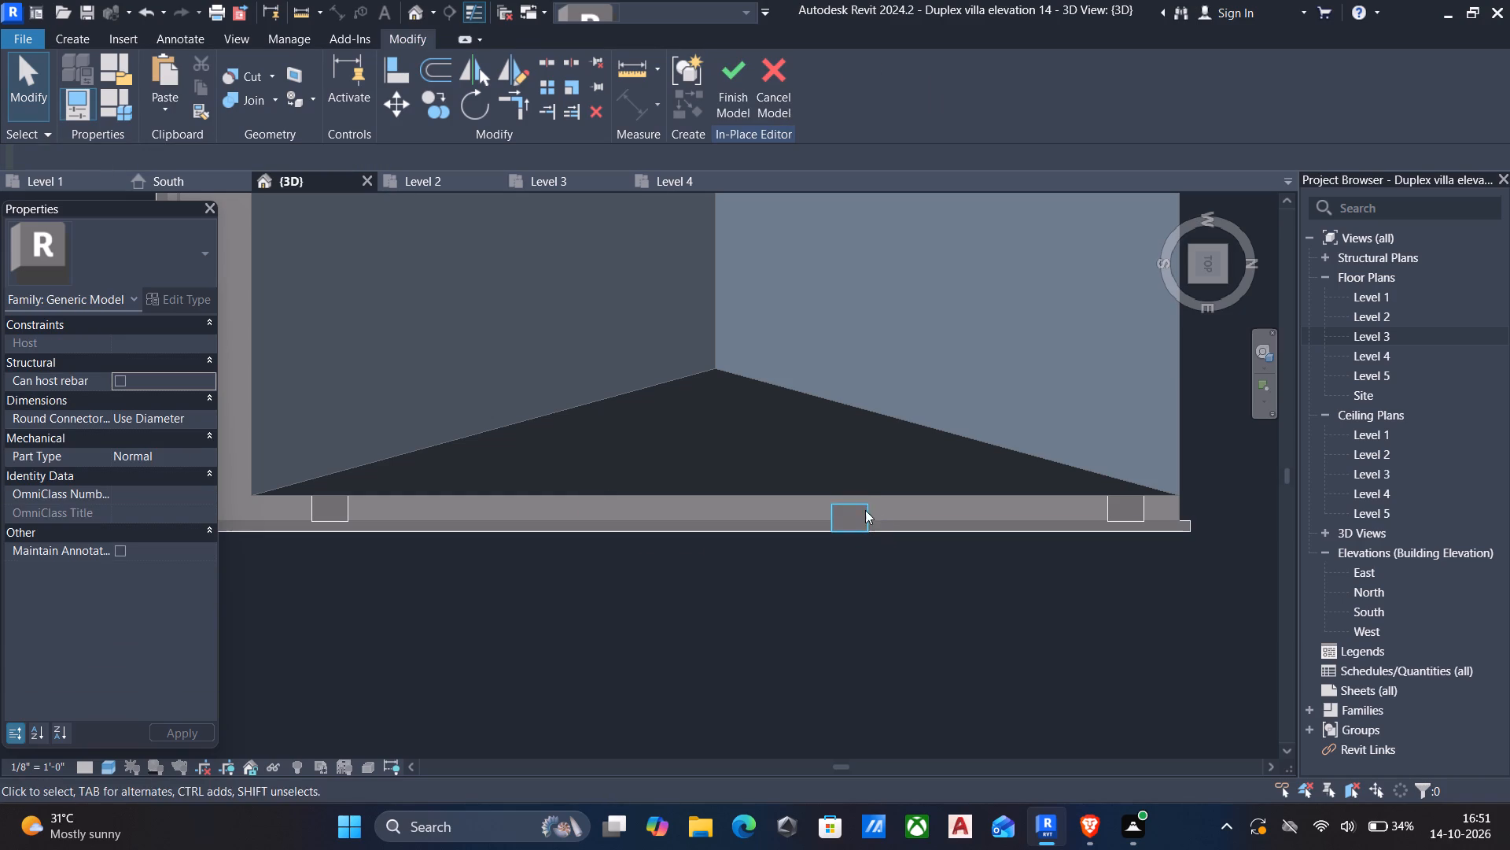
Delete the remaining outer-ledge pillar with its cap and void, and finish the in-place model.
{"action": "left_click", "coordinate": [863, 509]}
{"action": "key", "text": "Delete"}
{"action": "left_click", "coordinate": [846, 512]}
{"action": "key", "text": "Delete"}
{"action": "left_click", "coordinate": [835, 512]}
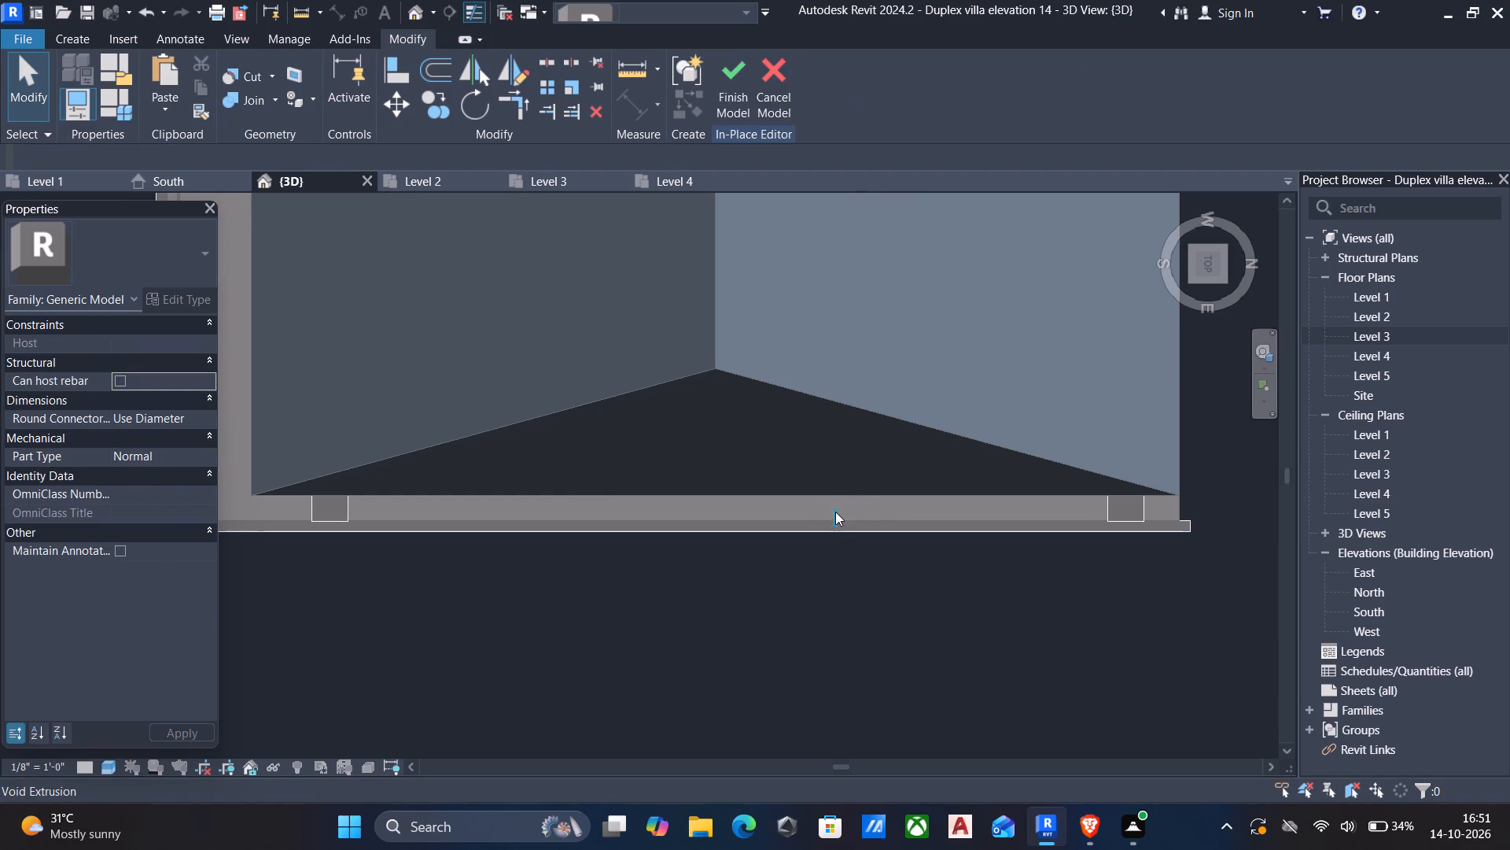
{"action": "key", "text": "Delete"}
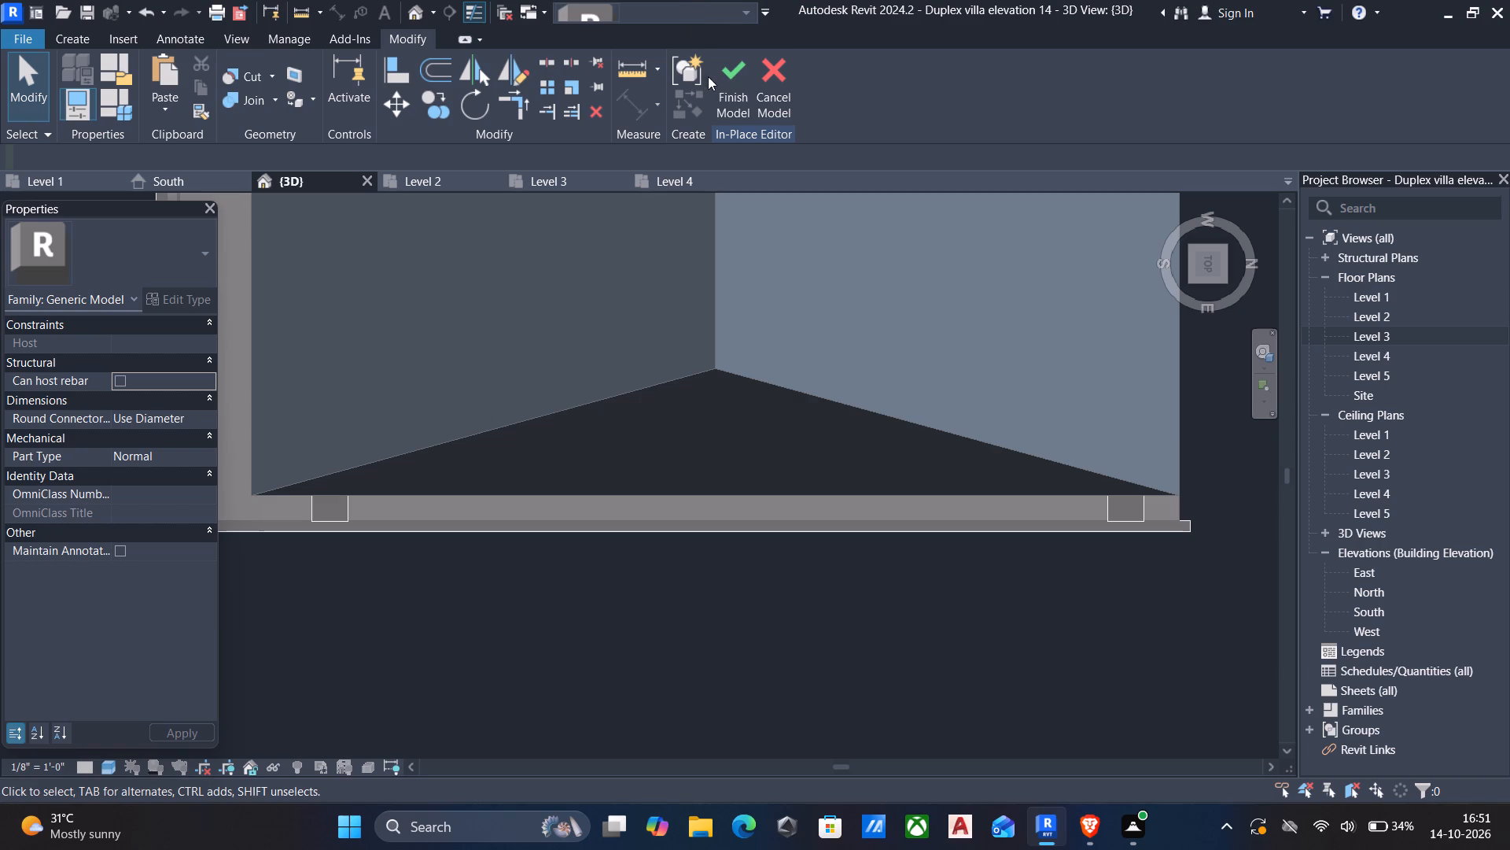
{"action": "left_click", "coordinate": [727, 76]}
In the Level 3 floor plan, start a new Handrail - Rectangular railing path.
{"action": "scroll", "coordinate": [705, 468], "scroll_direction": "down", "scroll_amount": 5}
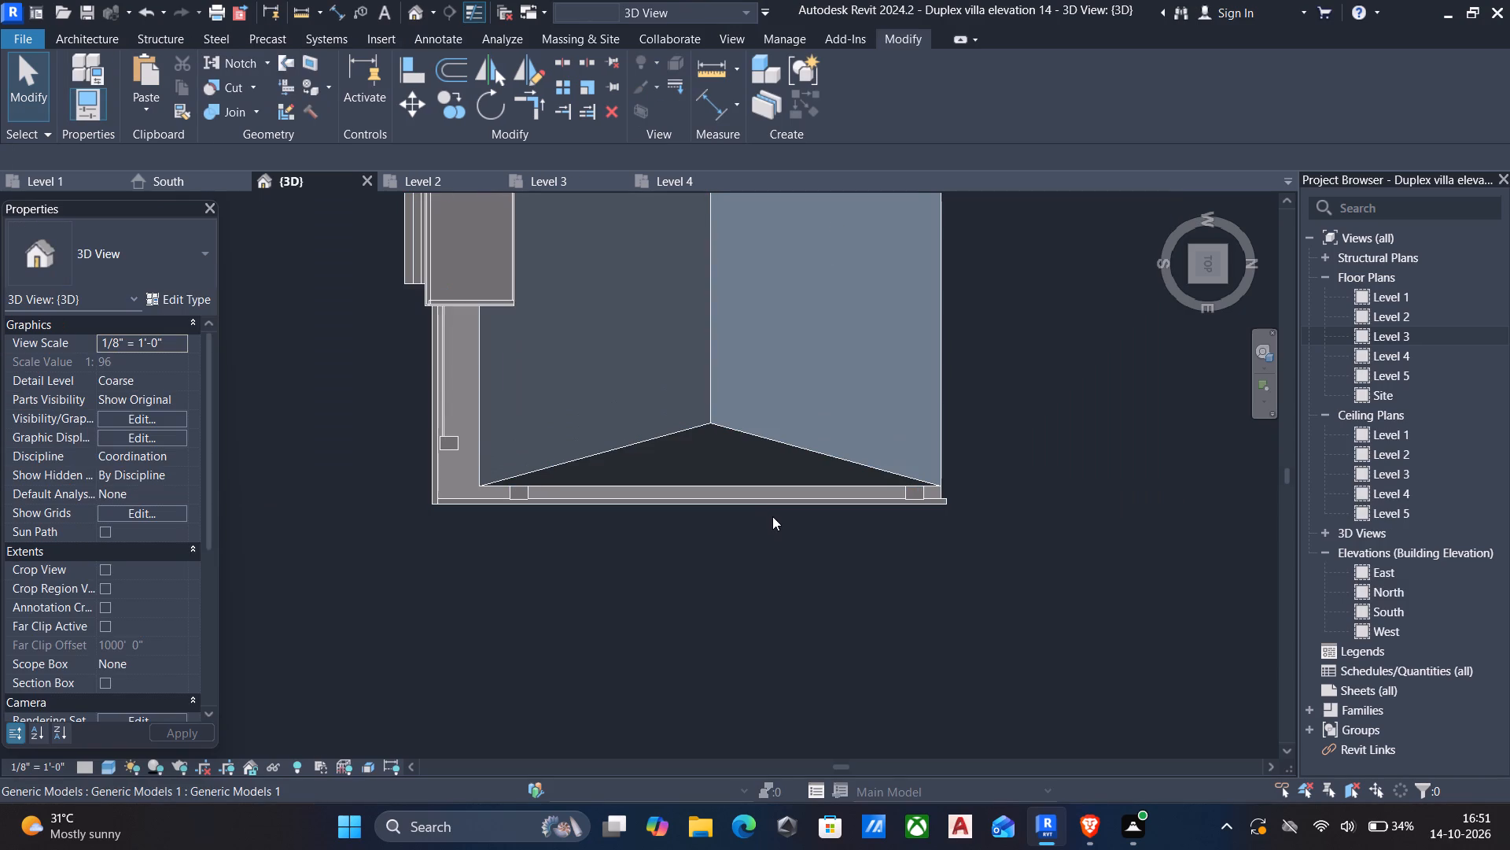
{"action": "middle_click_drag", "start_coordinate": [746, 555], "coordinate": [775, 438], "text": "shift"}
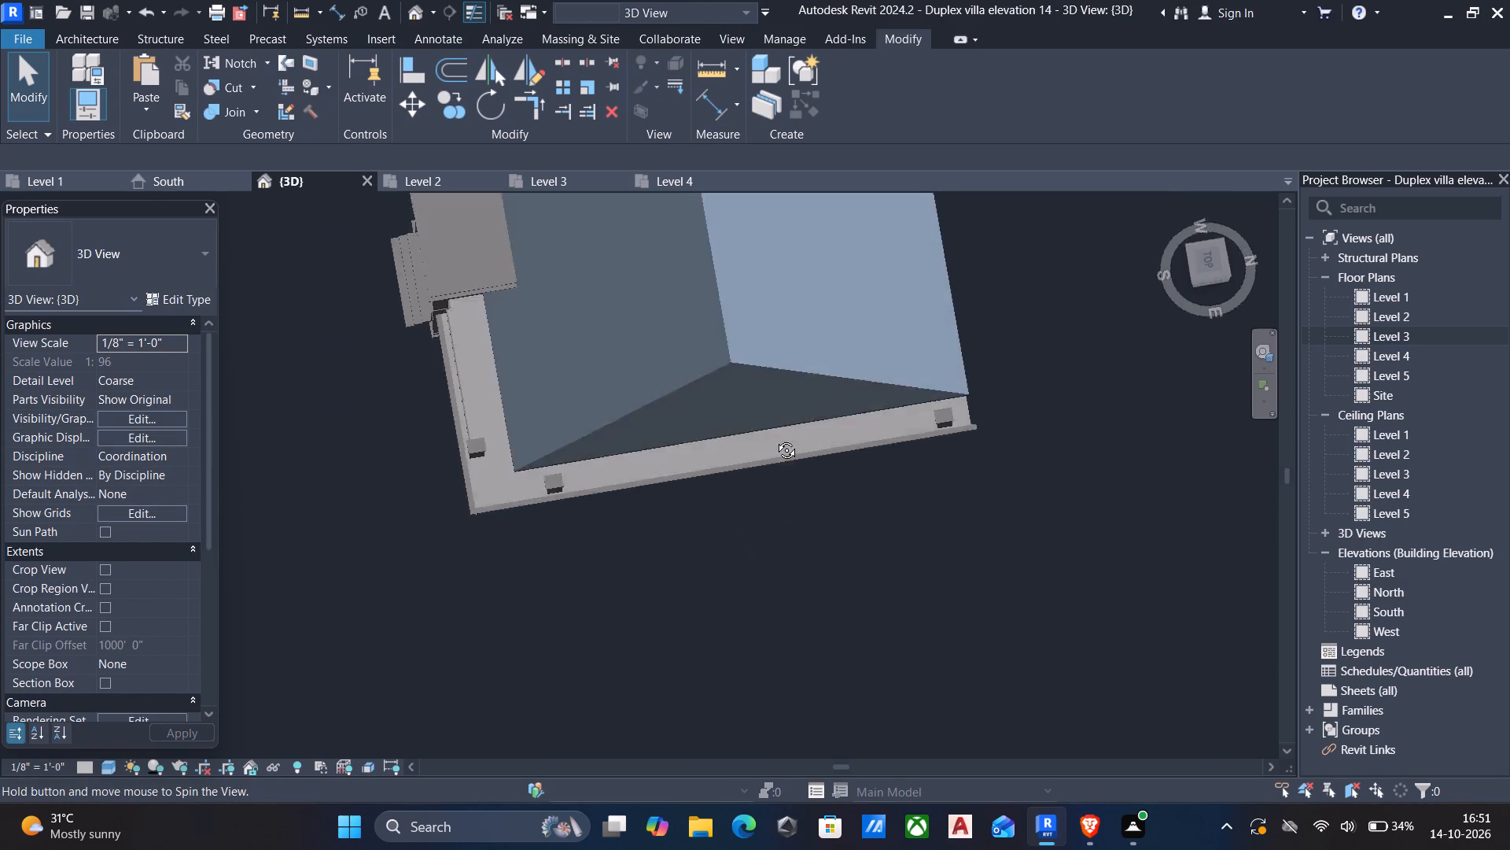
{"action": "middle_click_drag", "start_coordinate": [775, 438], "coordinate": [777, 259], "text": "shift"}
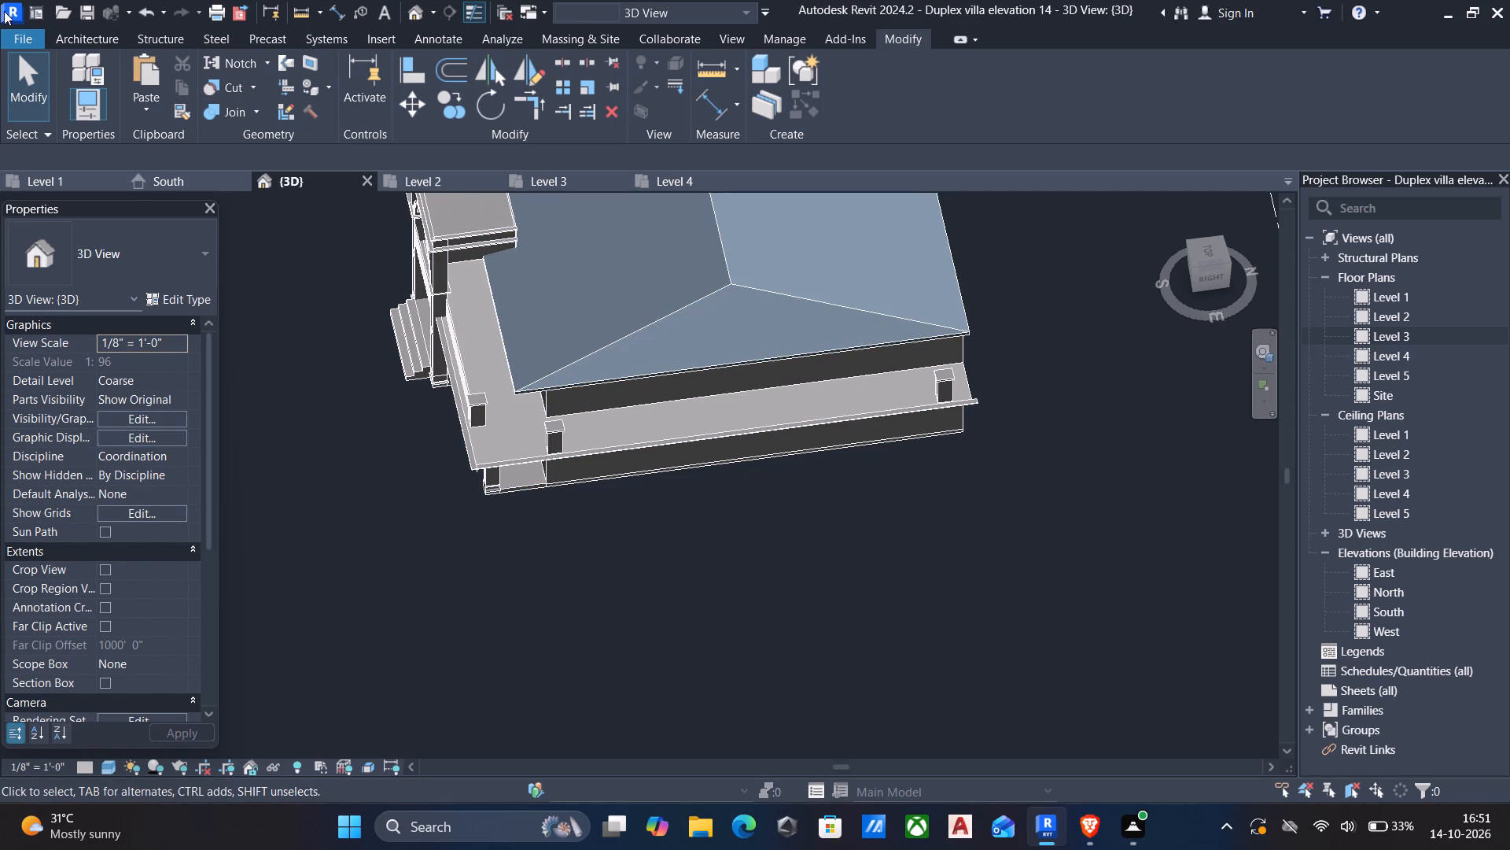
{"action": "double_click", "coordinate": [1420, 340]}
{"action": "scroll", "coordinate": [523, 431], "scroll_direction": "down", "scroll_amount": 7}
{"action": "scroll", "coordinate": [642, 431], "scroll_direction": "down", "scroll_amount": 7}
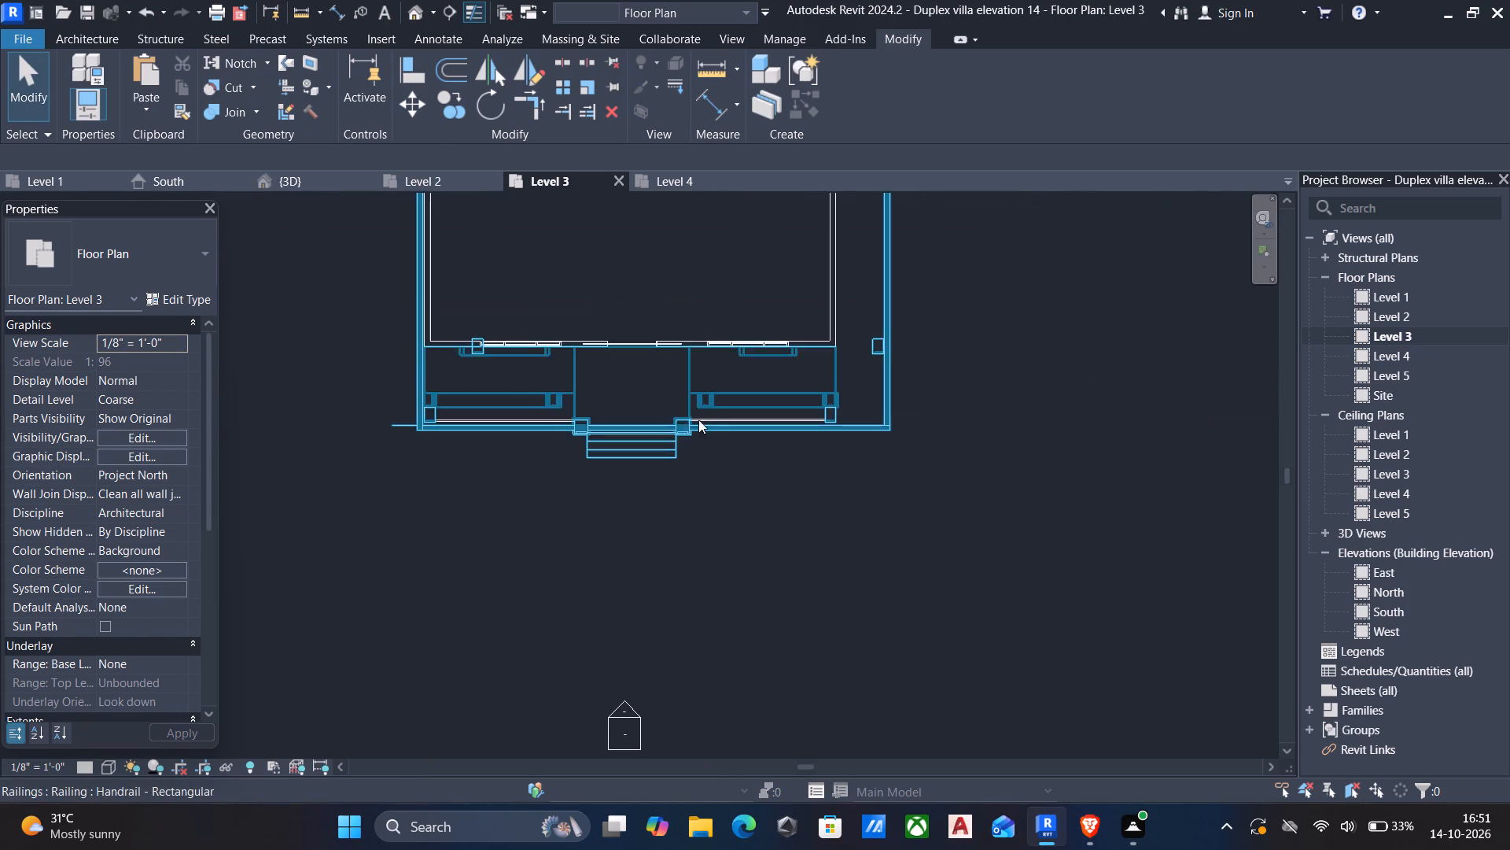
{"action": "middle_click_drag", "start_coordinate": [790, 397], "coordinate": [791, 487]}
{"action": "left_click", "coordinate": [76, 42]}
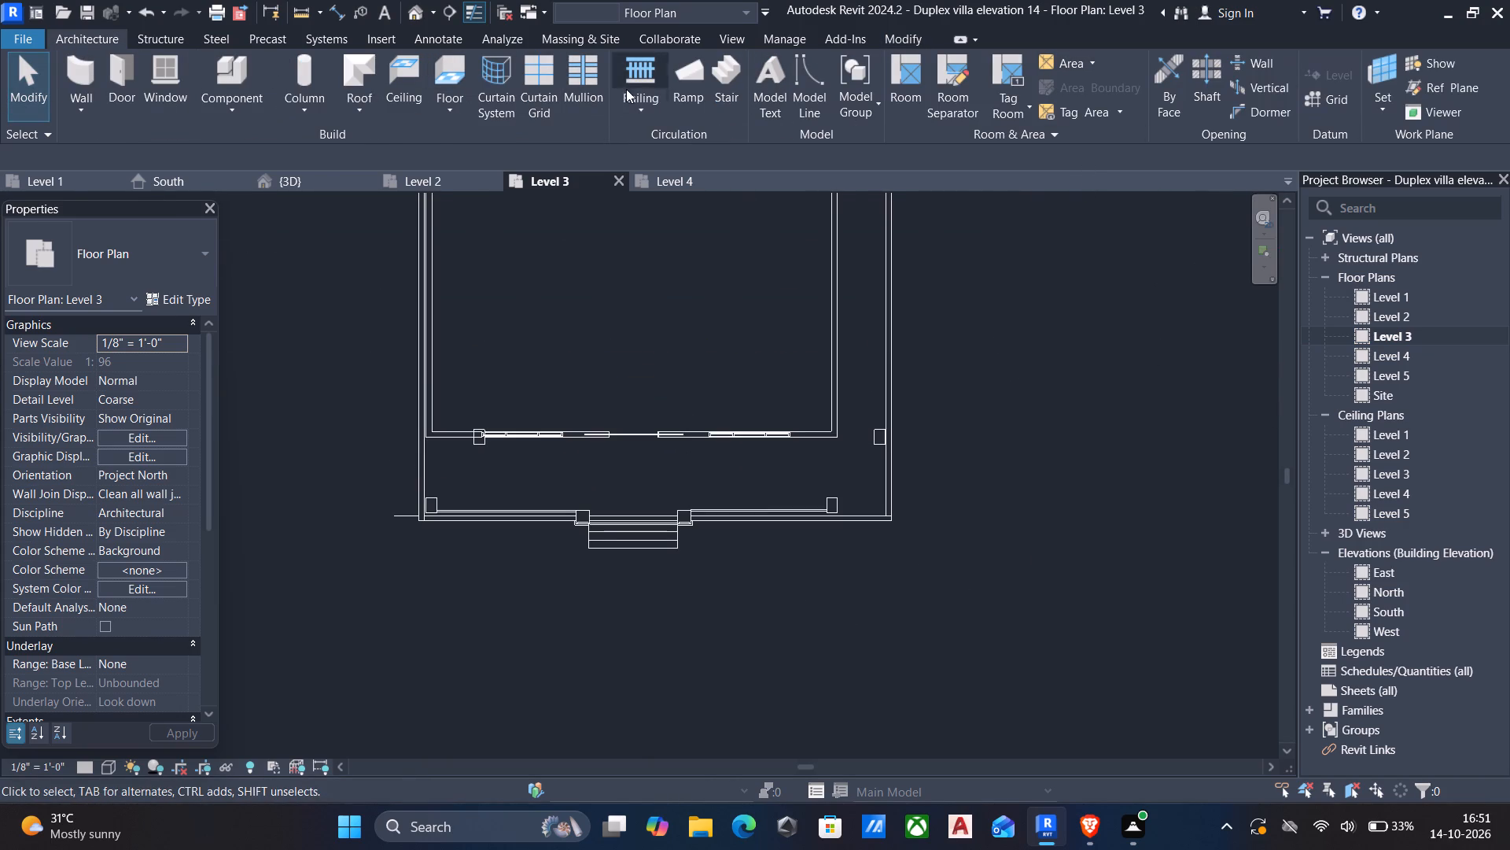
{"action": "left_click", "coordinate": [643, 68]}
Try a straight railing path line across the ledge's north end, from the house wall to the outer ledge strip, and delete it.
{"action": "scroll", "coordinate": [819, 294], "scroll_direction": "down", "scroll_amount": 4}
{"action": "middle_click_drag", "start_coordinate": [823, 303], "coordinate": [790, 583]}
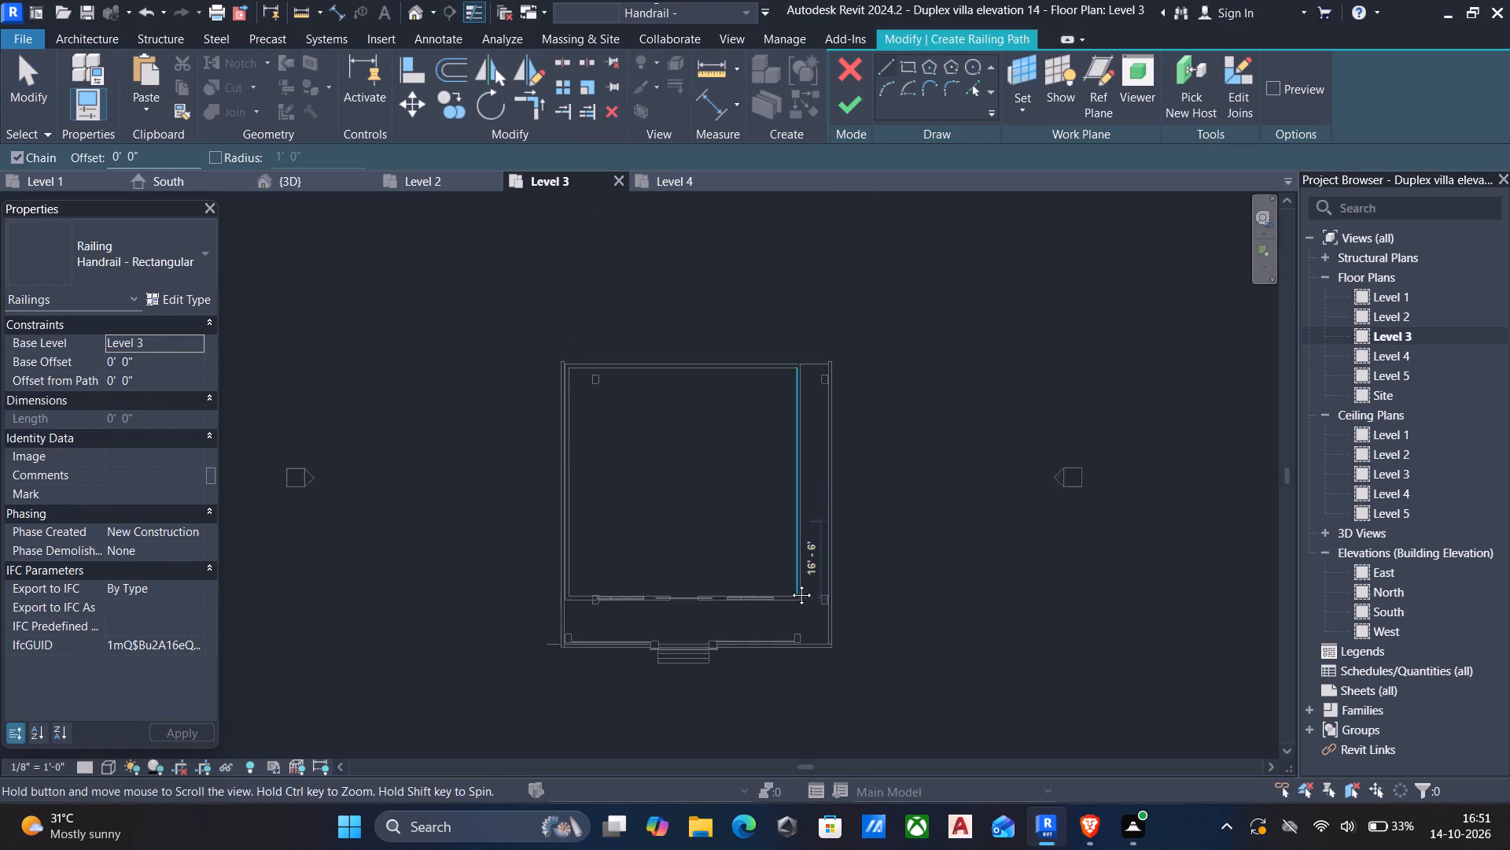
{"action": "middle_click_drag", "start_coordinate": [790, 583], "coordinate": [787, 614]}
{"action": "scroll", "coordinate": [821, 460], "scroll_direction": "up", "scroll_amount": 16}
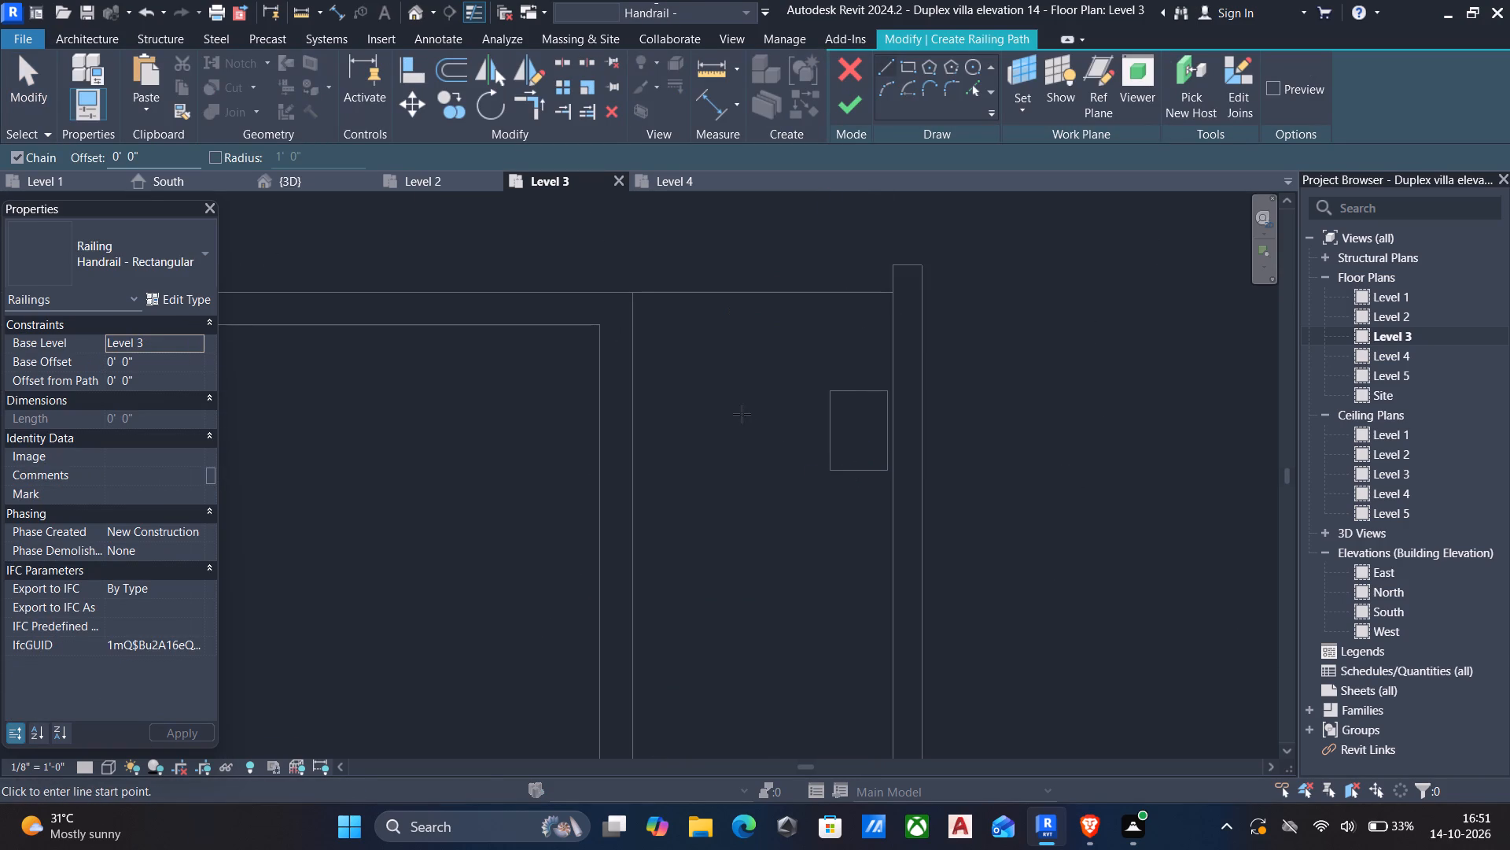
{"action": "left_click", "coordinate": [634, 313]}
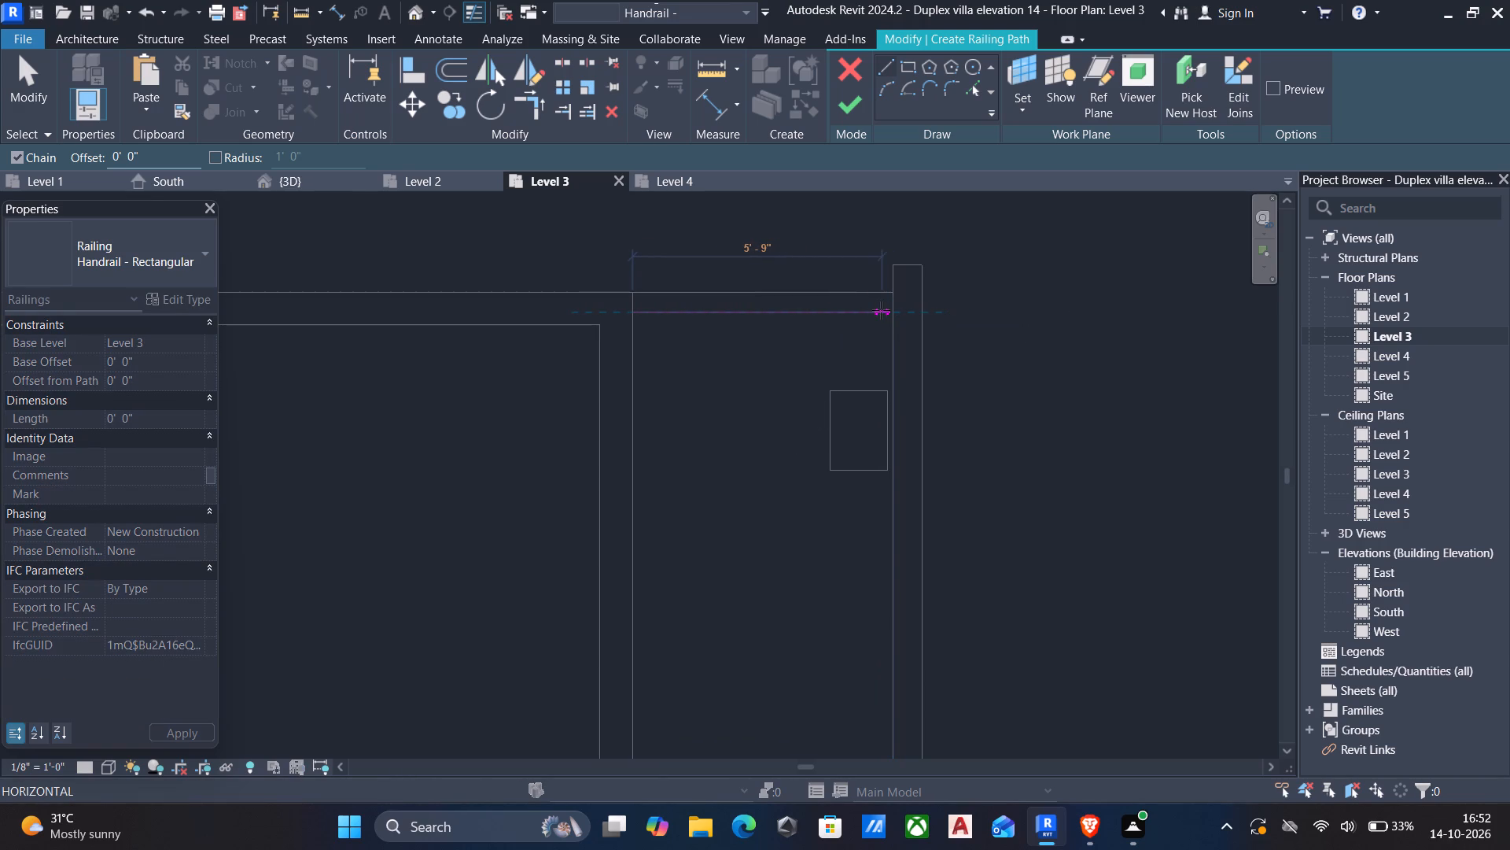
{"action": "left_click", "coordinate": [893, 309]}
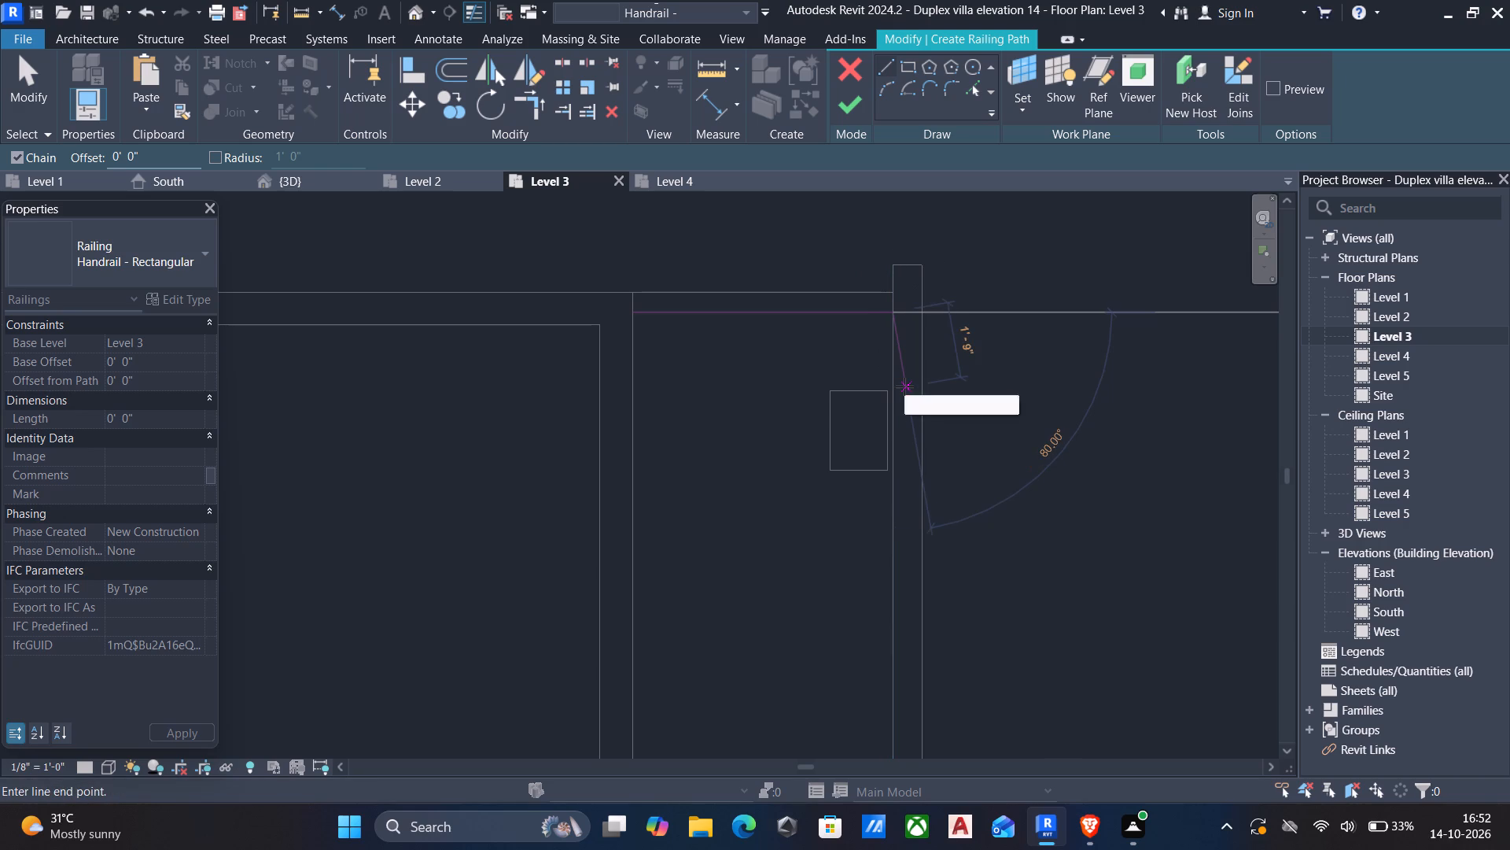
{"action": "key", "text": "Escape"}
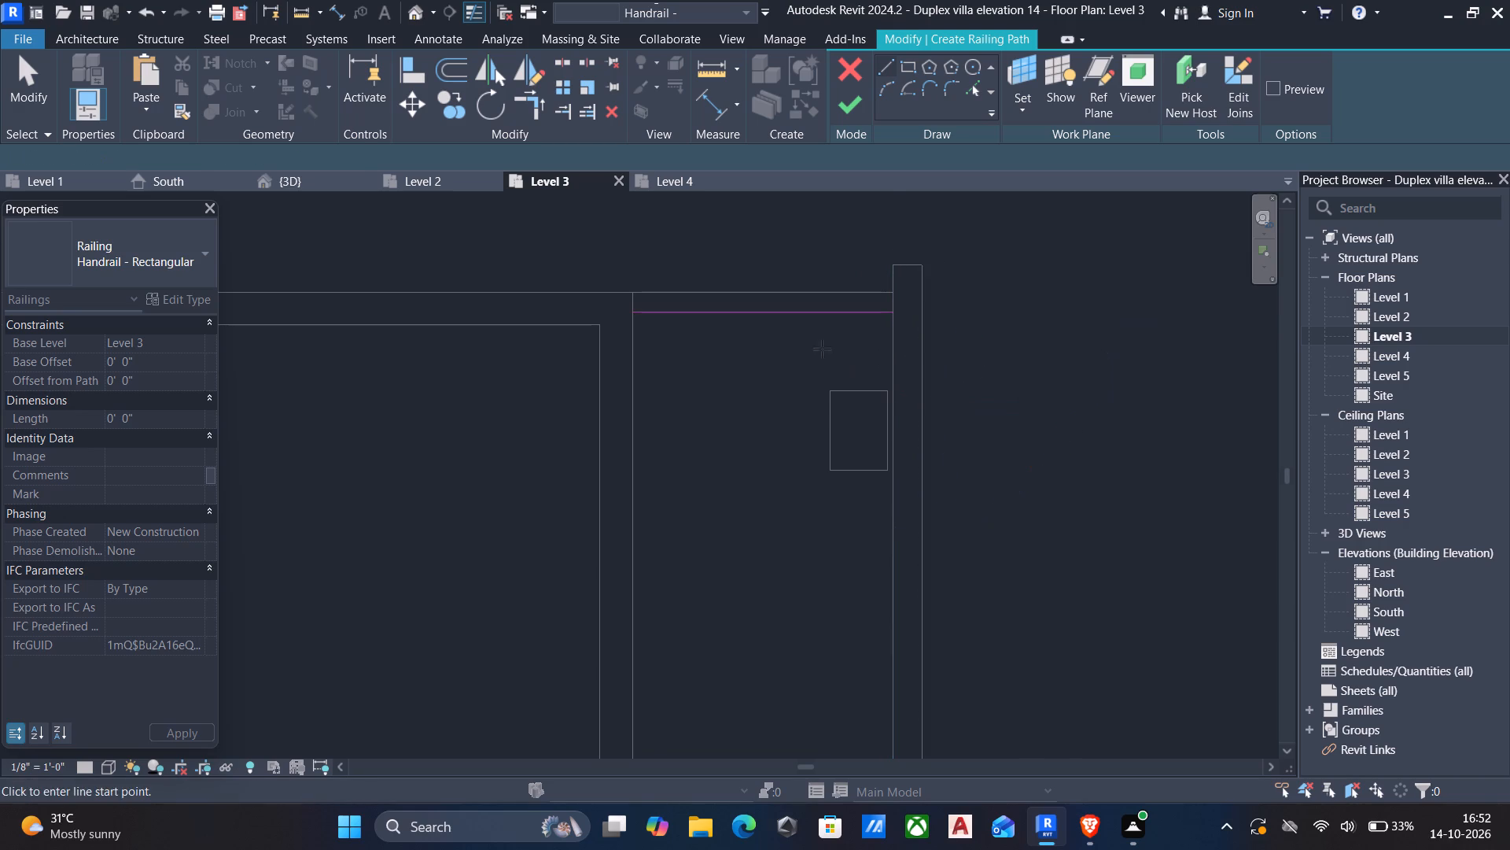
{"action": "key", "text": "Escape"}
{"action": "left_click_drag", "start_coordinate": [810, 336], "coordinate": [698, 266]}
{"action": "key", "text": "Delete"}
Draw a straight railing path line along the east ledge, from the north pillar's southeast corner to the south pillar's northeast corner.
{"action": "scroll", "coordinate": [749, 326], "scroll_direction": "down", "scroll_amount": 6}
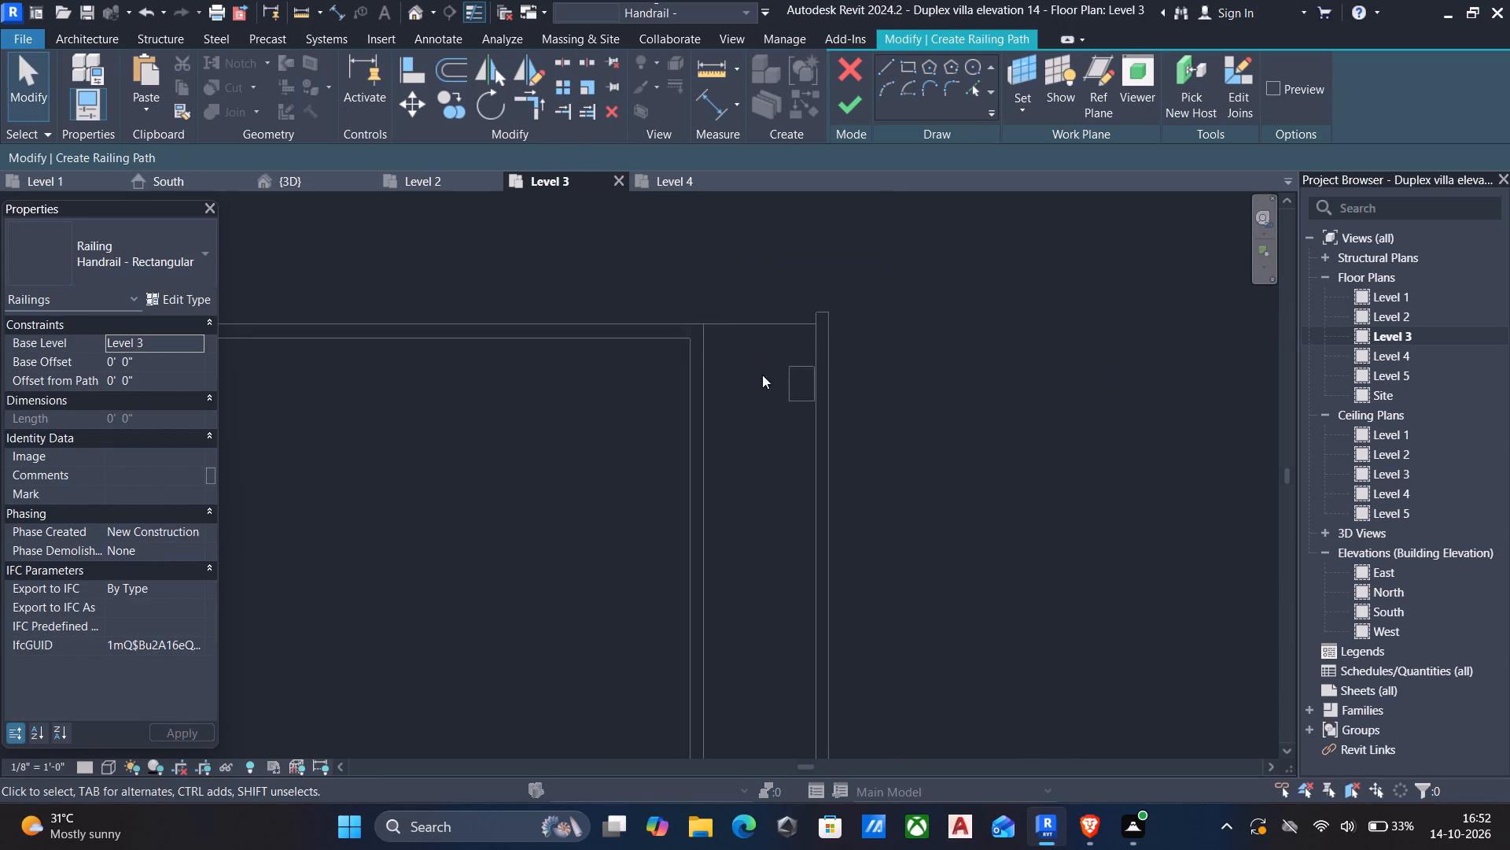
{"action": "middle_click_drag", "start_coordinate": [762, 377], "coordinate": [755, 323]}
{"action": "scroll", "coordinate": [755, 323], "scroll_direction": "up", "scroll_amount": 1}
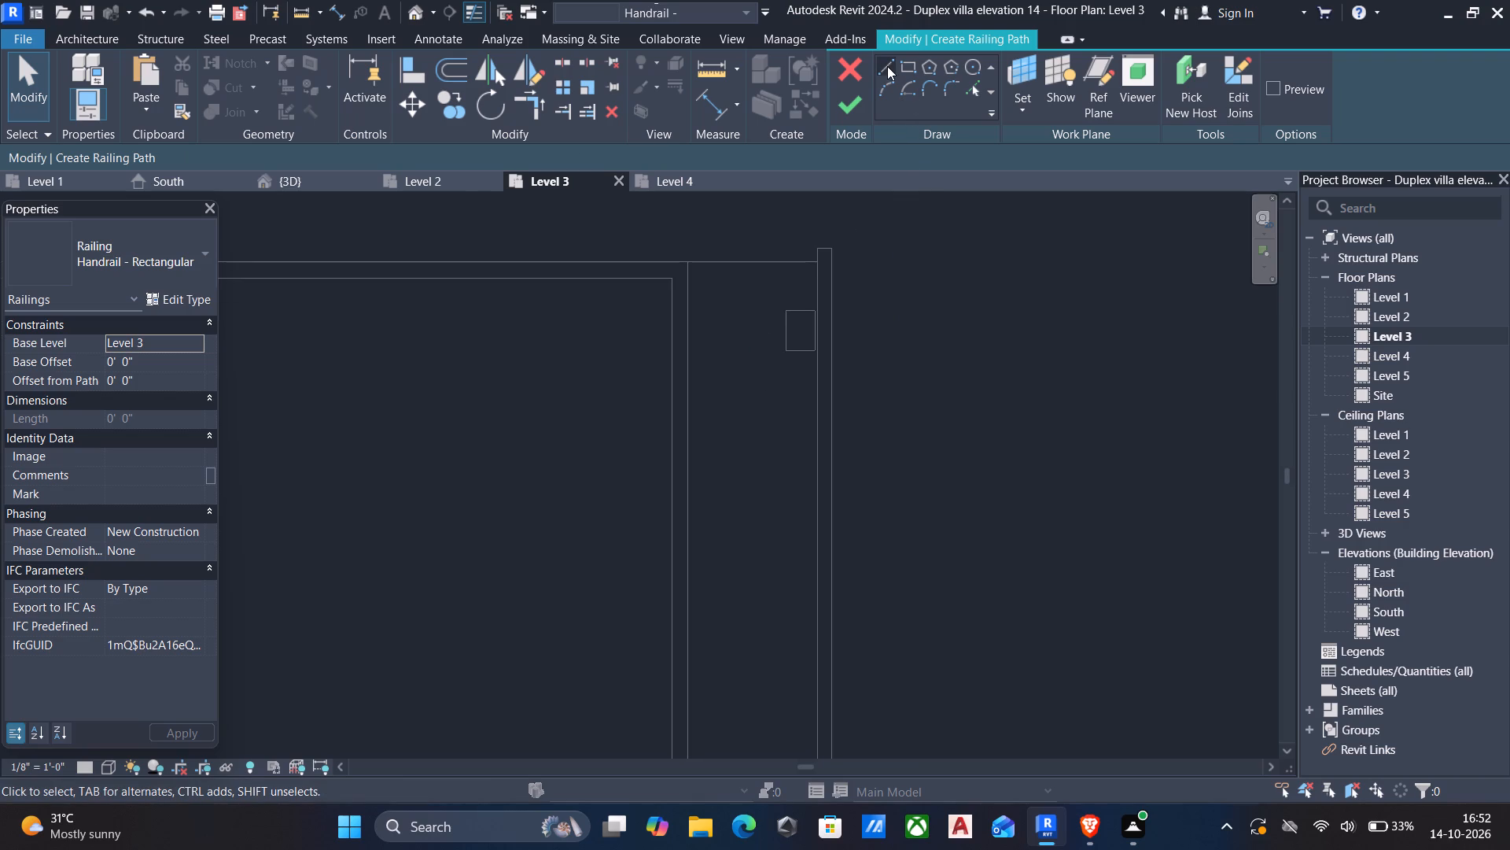
{"action": "left_click", "coordinate": [887, 66]}
{"action": "scroll", "coordinate": [992, 253], "scroll_direction": "down", "scroll_amount": 4}
{"action": "middle_click_drag", "start_coordinate": [1014, 361], "coordinate": [1017, 342]}
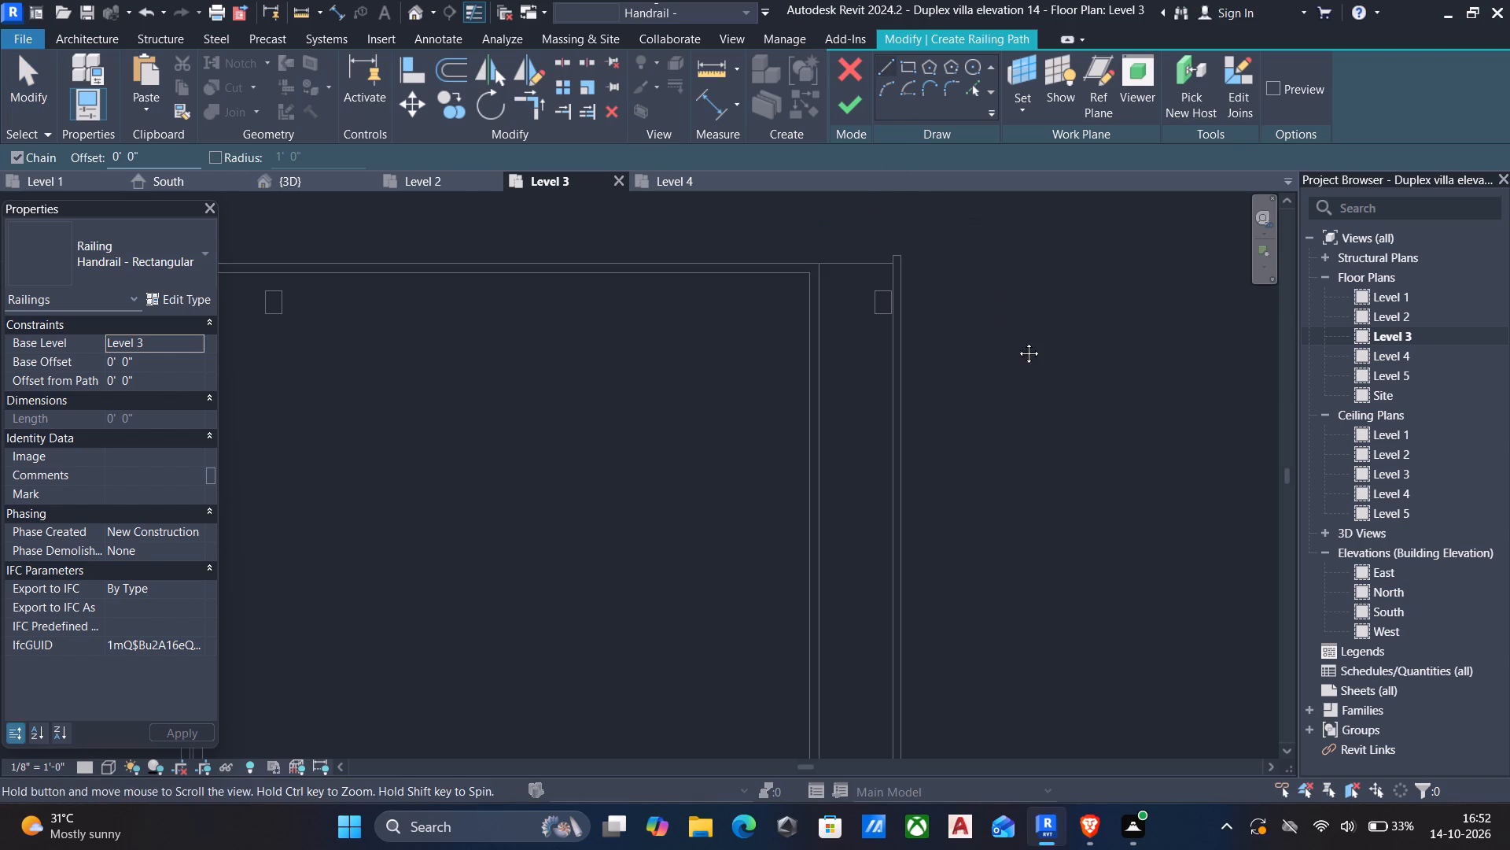
{"action": "middle_click_drag", "start_coordinate": [1017, 342], "coordinate": [1014, 285]}
{"action": "scroll", "coordinate": [1033, 313], "scroll_direction": "down", "scroll_amount": 4}
{"action": "scroll", "coordinate": [969, 290], "scroll_direction": "up", "scroll_amount": 9}
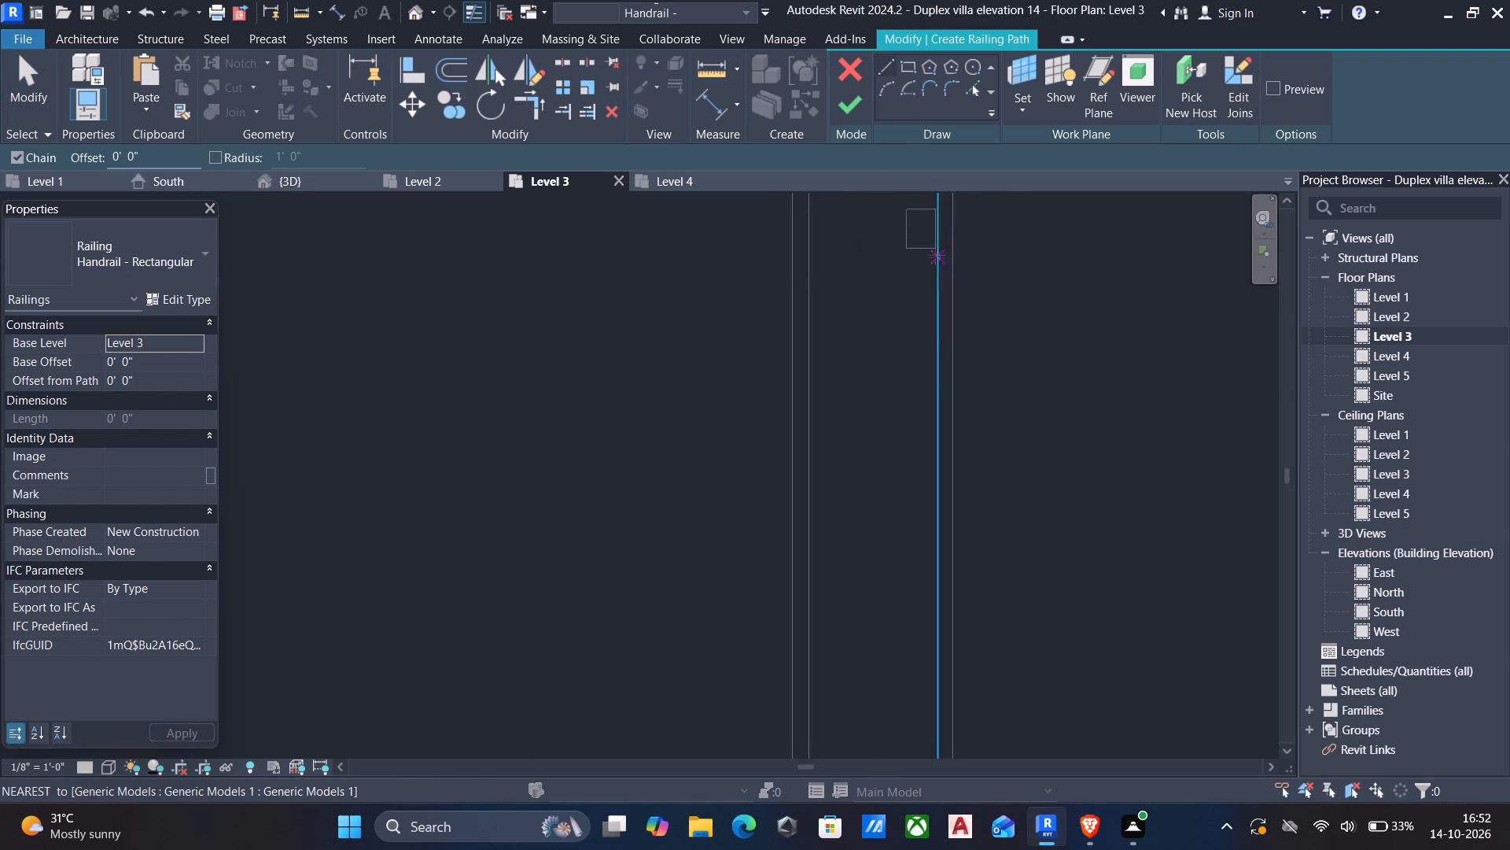
{"action": "scroll", "coordinate": [936, 256], "scroll_direction": "up", "scroll_amount": 2}
{"action": "left_click", "coordinate": [935, 243]}
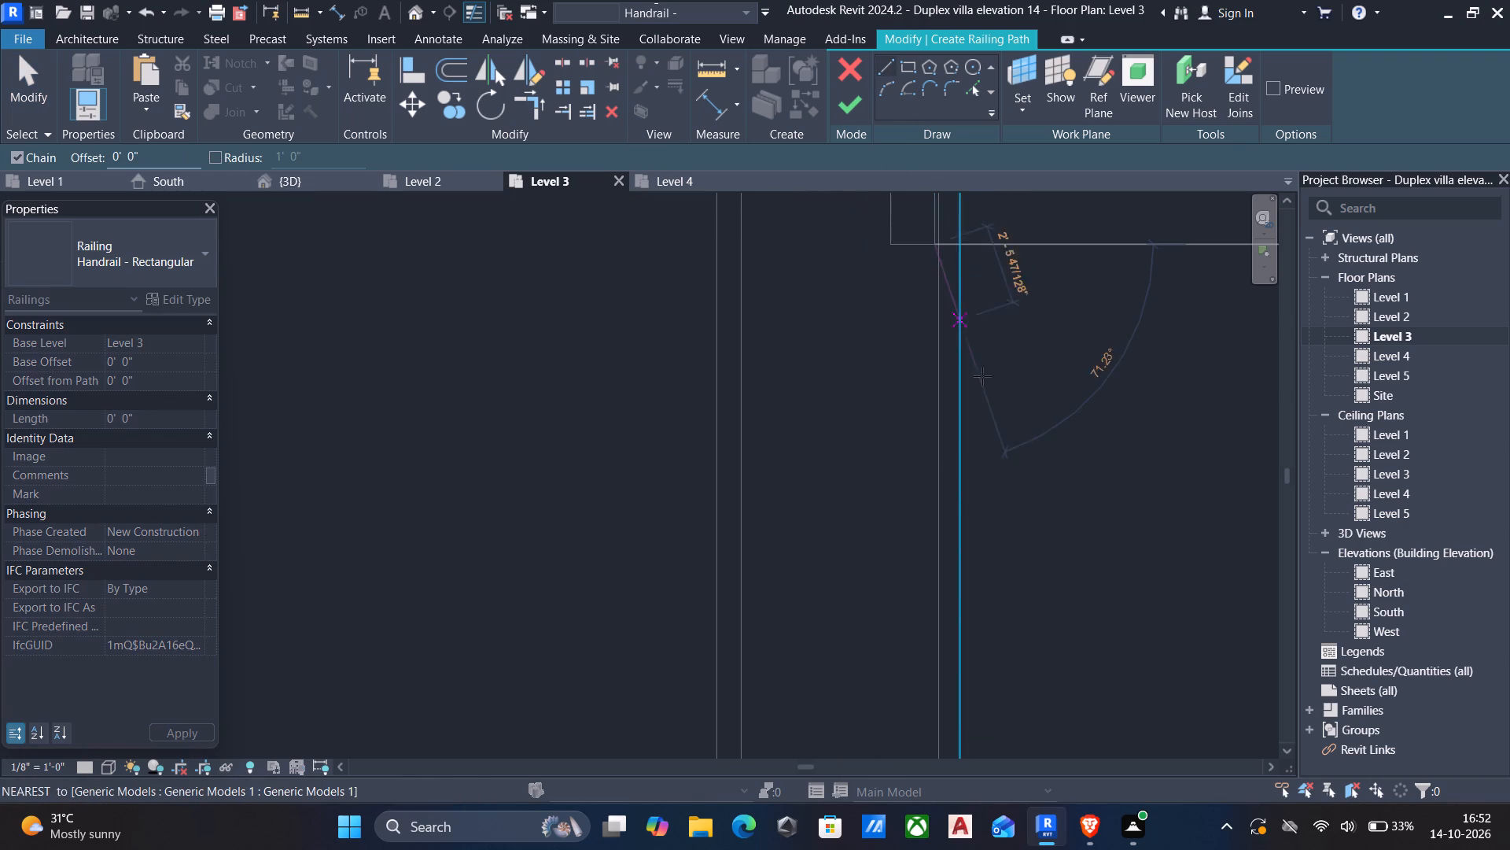
{"action": "scroll", "coordinate": [952, 476], "scroll_direction": "up", "scroll_amount": 1}
{"action": "middle_click_drag", "start_coordinate": [937, 479], "coordinate": [908, 386]}
{"action": "scroll", "coordinate": [898, 414], "scroll_direction": "down", "scroll_amount": 6}
{"action": "middle_click_drag", "start_coordinate": [900, 451], "coordinate": [865, 396]}
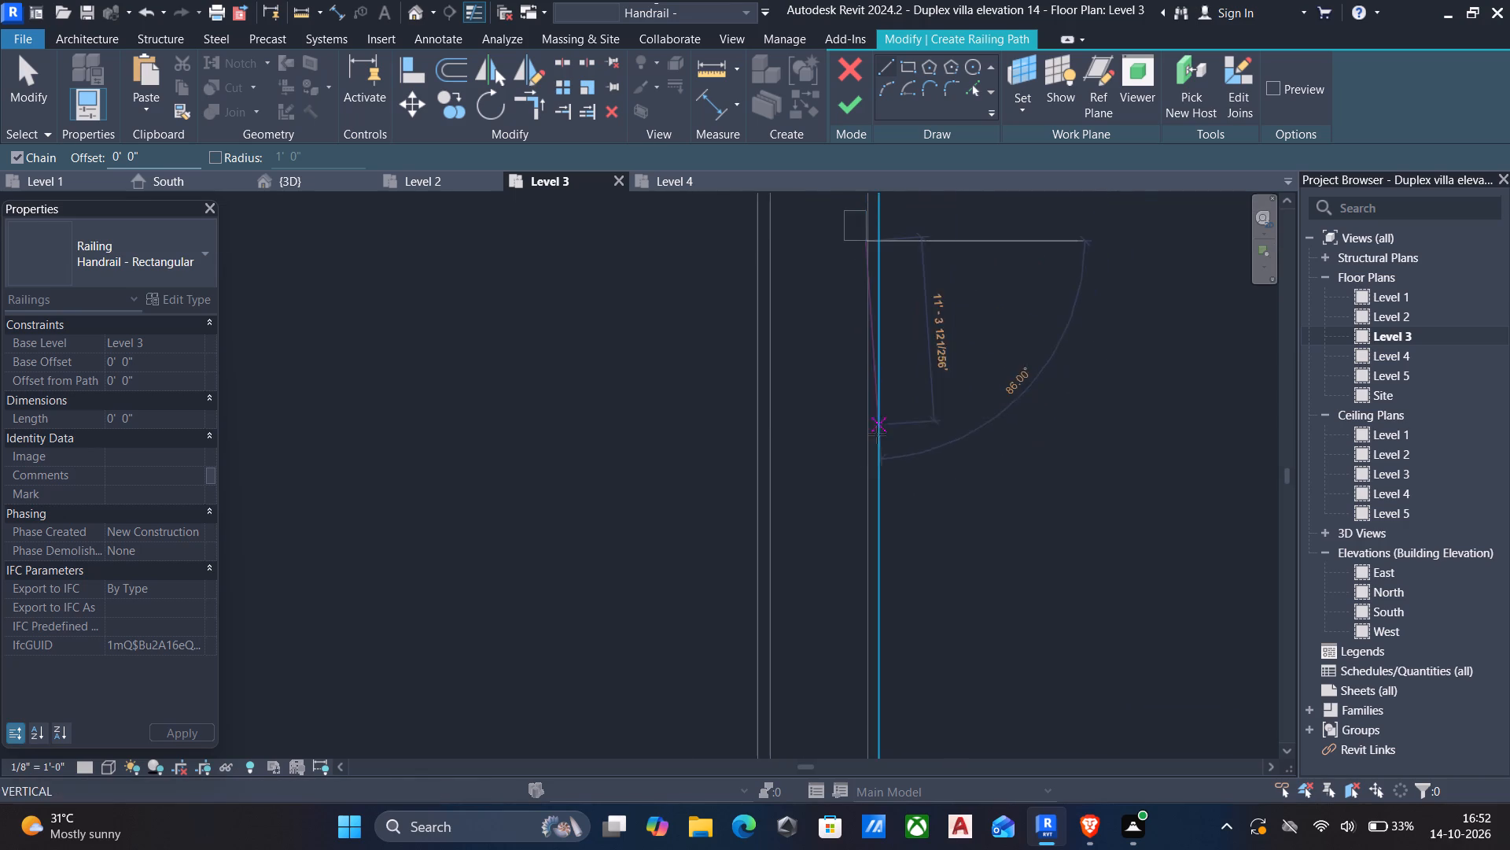
{"action": "middle_click_drag", "start_coordinate": [877, 436], "coordinate": [848, 364]}
{"action": "middle_click_drag", "start_coordinate": [879, 539], "coordinate": [776, 336]}
{"action": "scroll", "coordinate": [776, 336], "scroll_direction": "down", "scroll_amount": 5}
{"action": "middle_click_drag", "start_coordinate": [751, 496], "coordinate": [747, 454]}
{"action": "scroll", "coordinate": [756, 468], "scroll_direction": "up", "scroll_amount": 3}
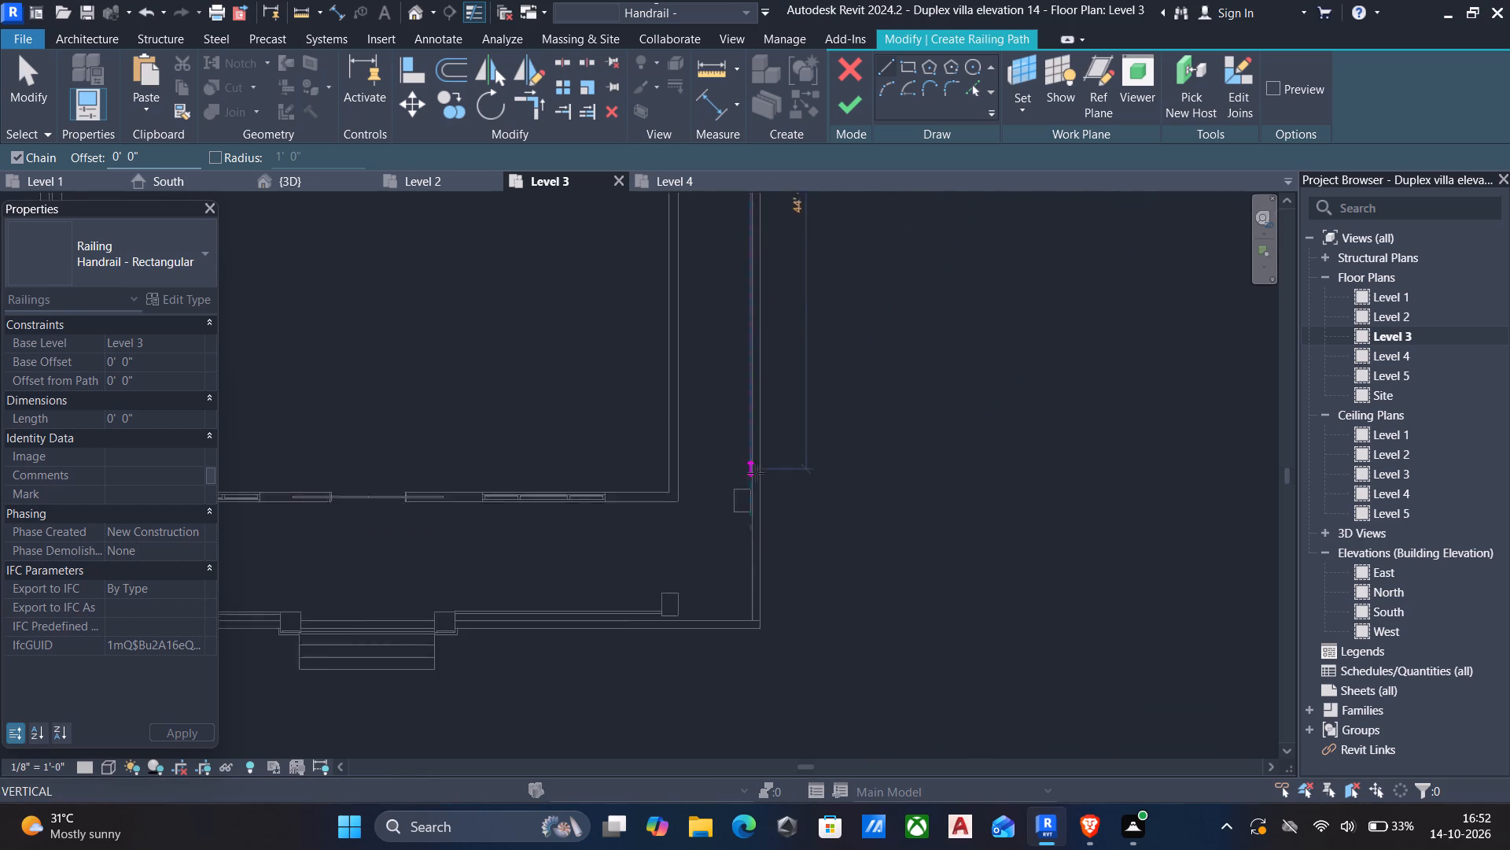
{"action": "scroll", "coordinate": [756, 473], "scroll_direction": "up", "scroll_amount": 12}
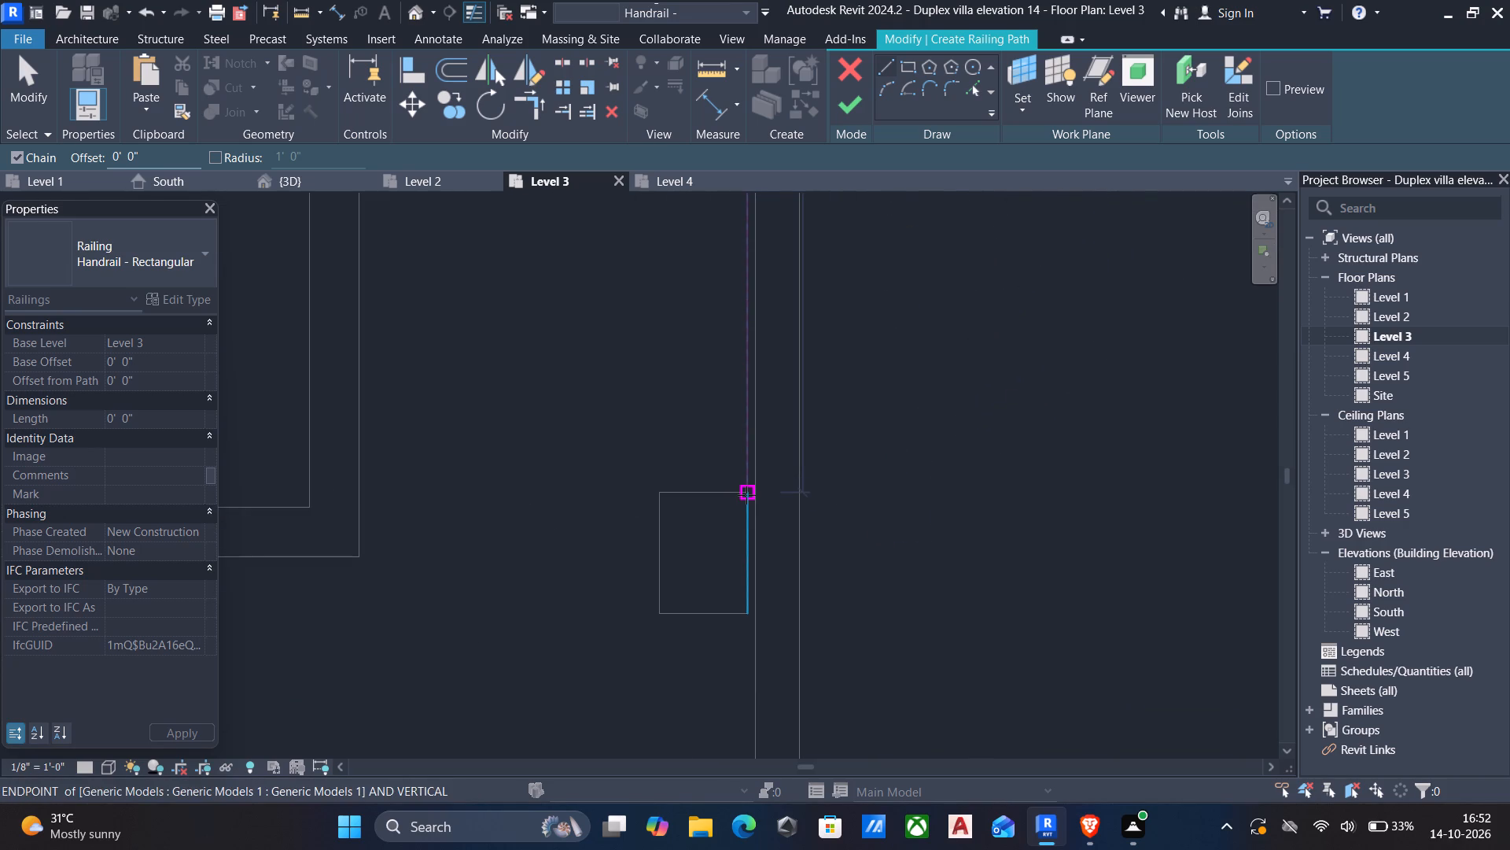
{"action": "left_click", "coordinate": [746, 493]}
{"action": "key", "text": "Escape"}
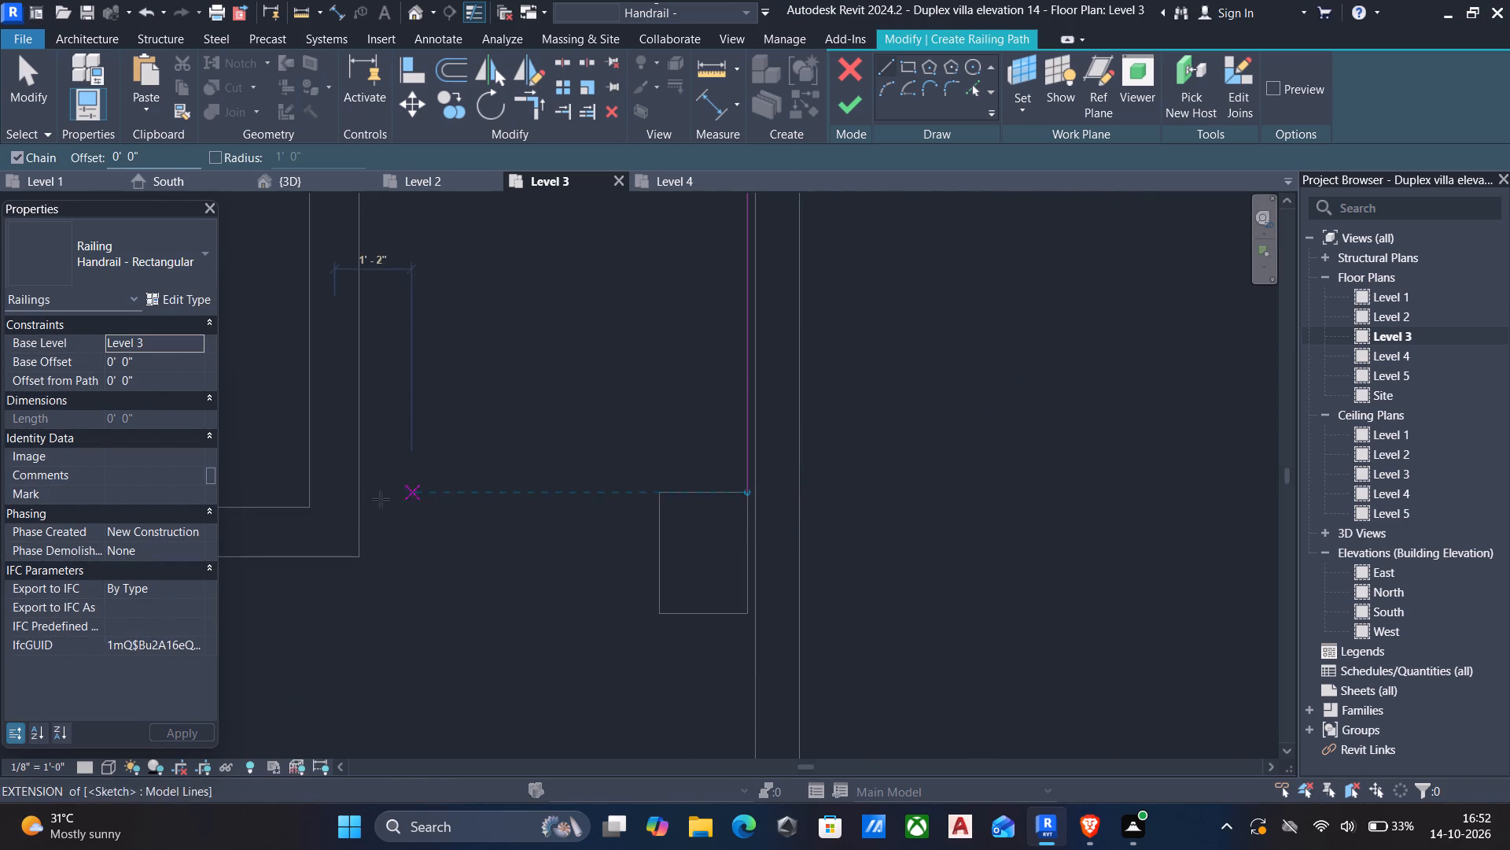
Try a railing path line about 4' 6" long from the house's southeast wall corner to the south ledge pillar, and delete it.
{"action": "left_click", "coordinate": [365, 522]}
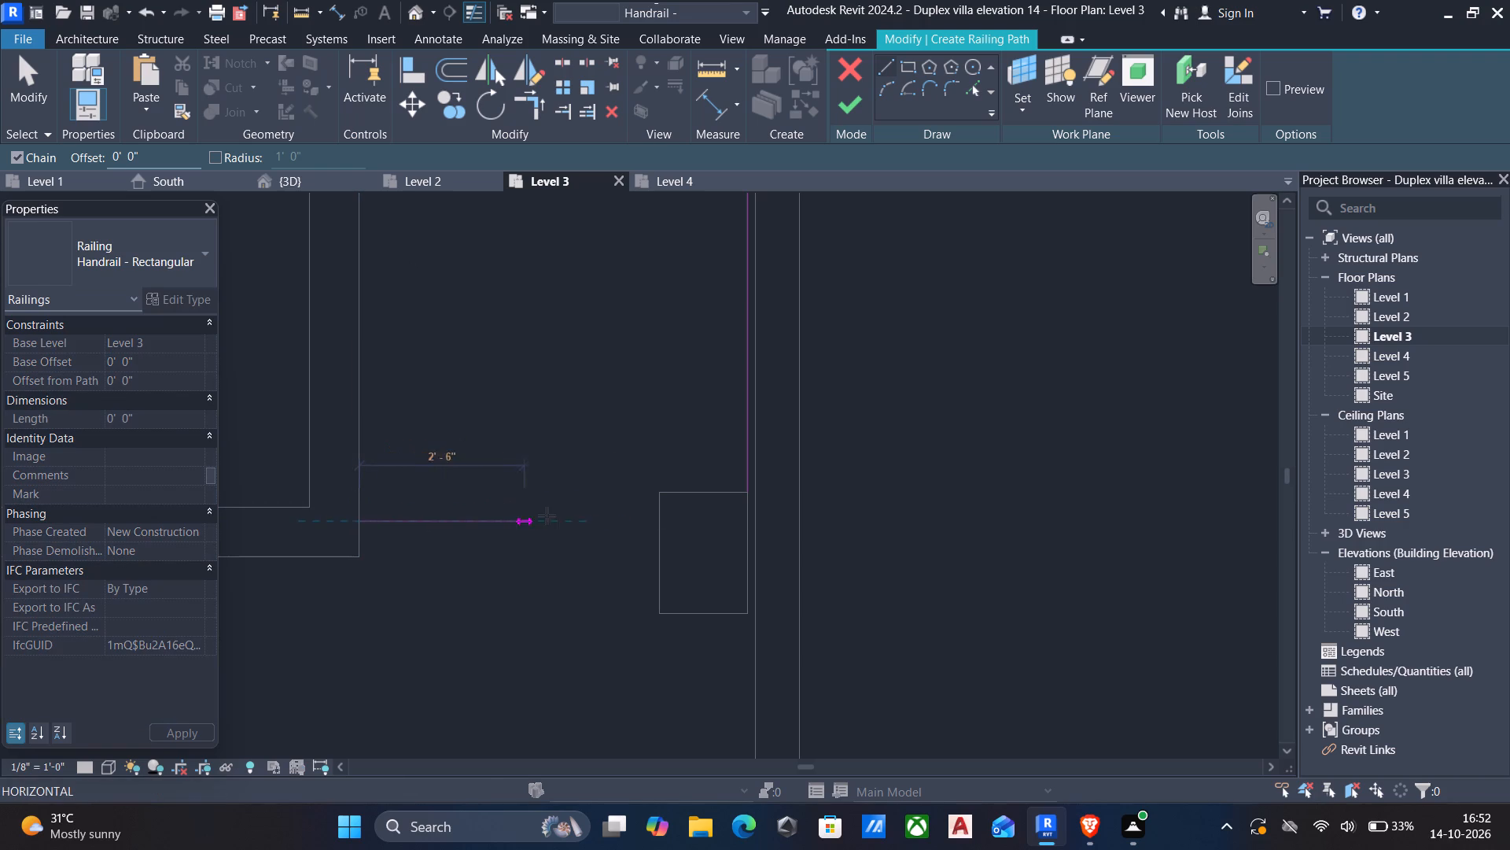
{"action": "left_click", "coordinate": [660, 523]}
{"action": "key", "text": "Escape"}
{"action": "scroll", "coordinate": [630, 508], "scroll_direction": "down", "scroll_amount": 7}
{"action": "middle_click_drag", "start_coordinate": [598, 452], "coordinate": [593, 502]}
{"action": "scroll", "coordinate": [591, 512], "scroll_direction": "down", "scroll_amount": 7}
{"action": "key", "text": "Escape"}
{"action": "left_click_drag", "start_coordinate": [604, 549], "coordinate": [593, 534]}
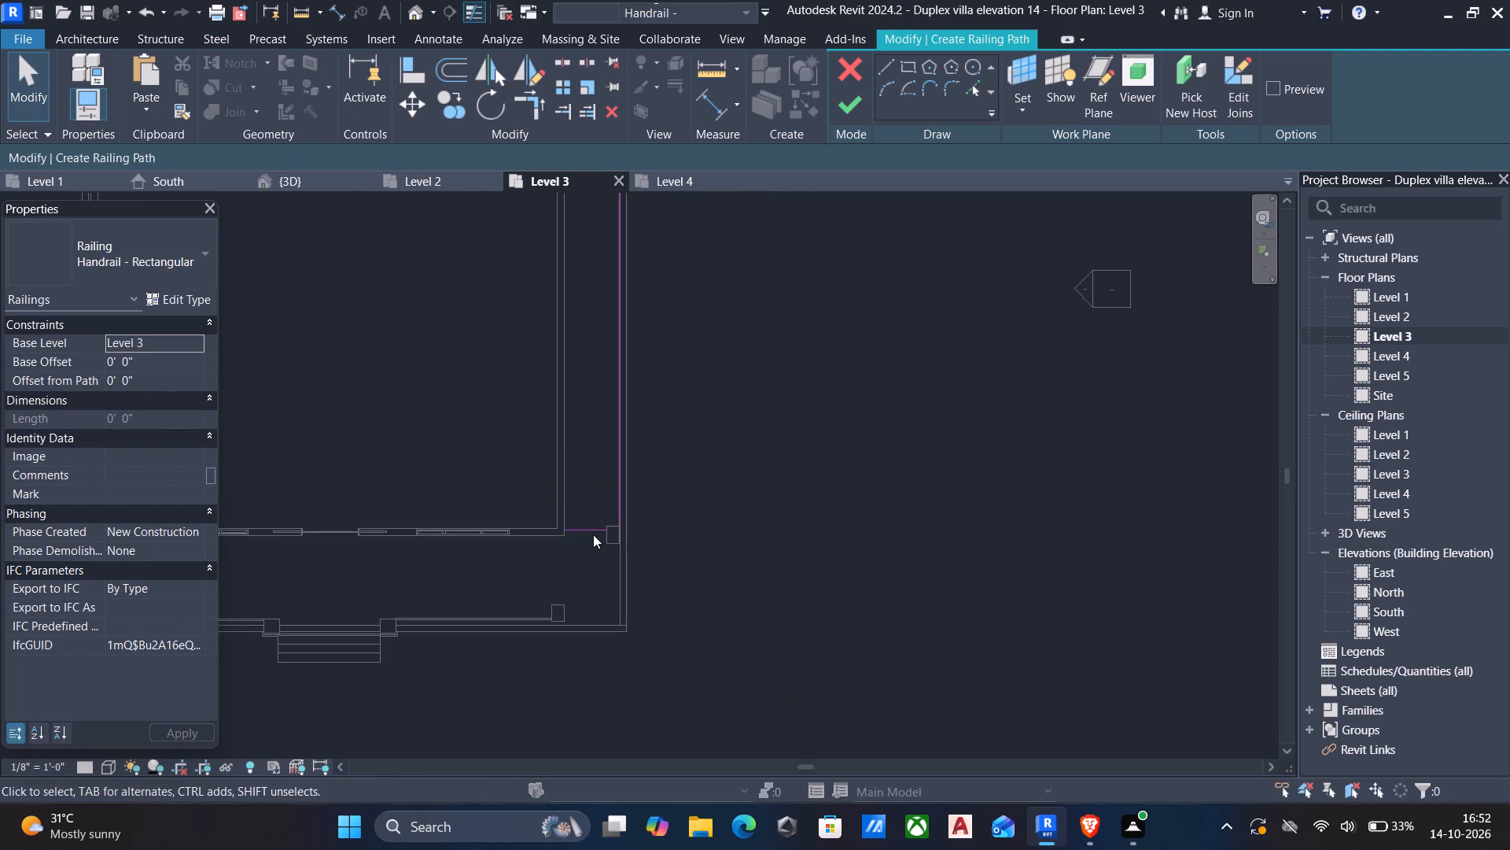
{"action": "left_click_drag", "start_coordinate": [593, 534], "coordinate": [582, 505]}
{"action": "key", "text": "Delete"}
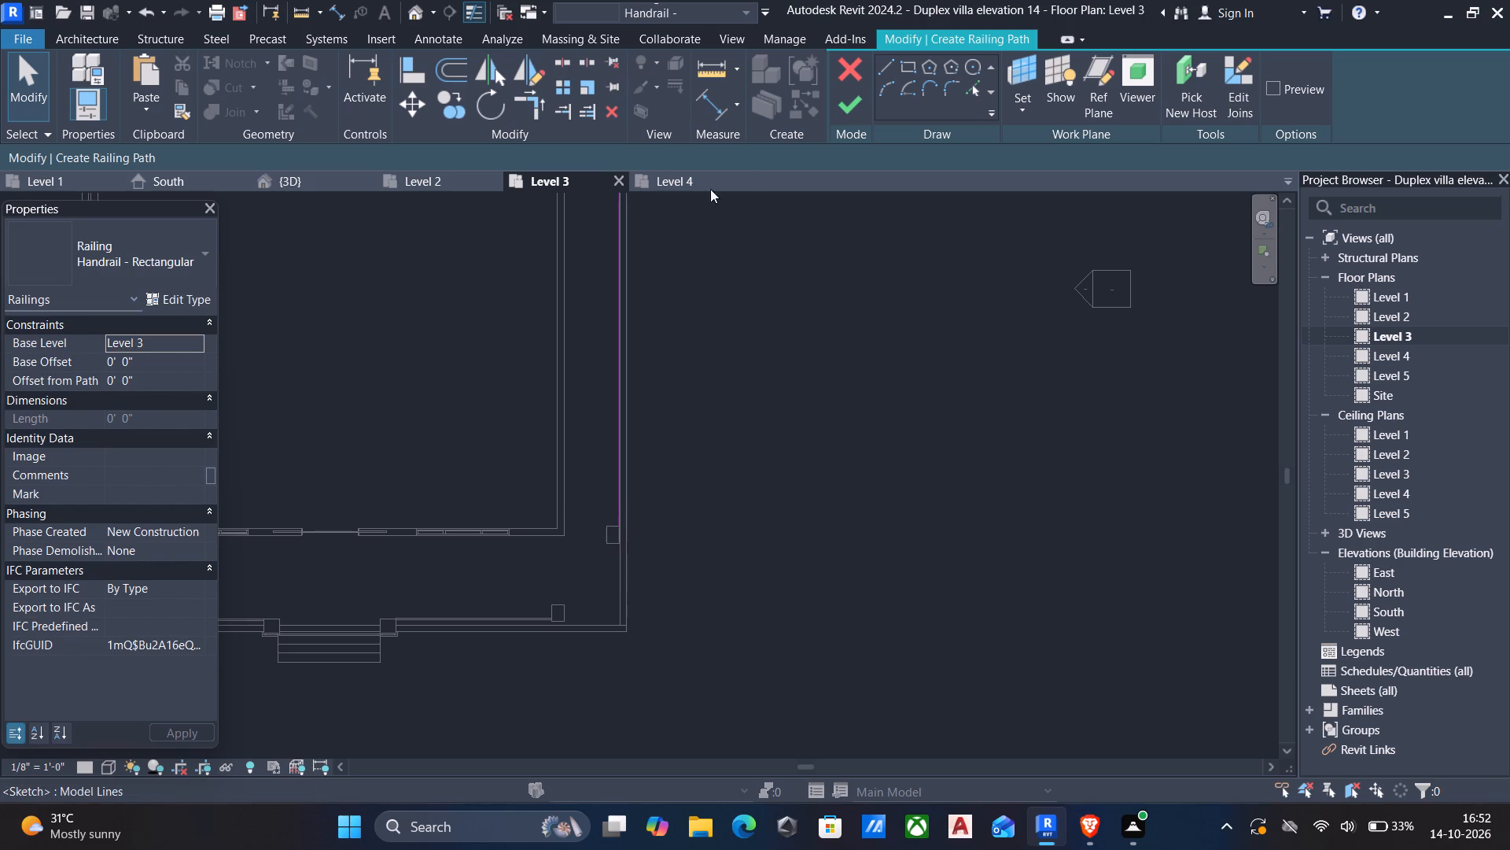
Finish the east ledge railing path and start another Handrail - Rectangular railing path on Level 3.
{"action": "left_click", "coordinate": [838, 112]}
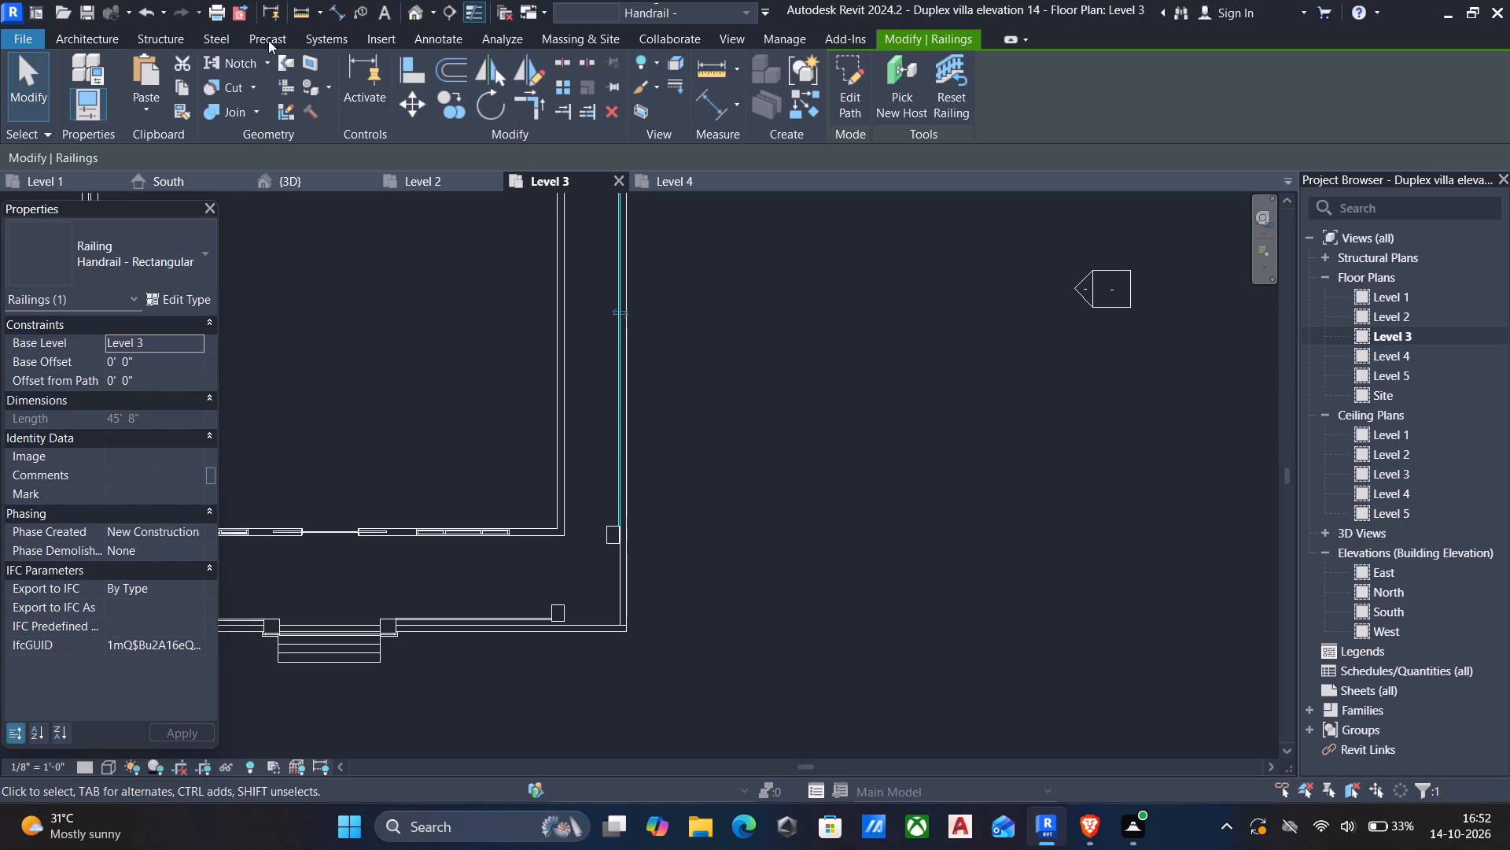
{"action": "left_click", "coordinate": [90, 34]}
{"action": "left_click", "coordinate": [628, 78]}
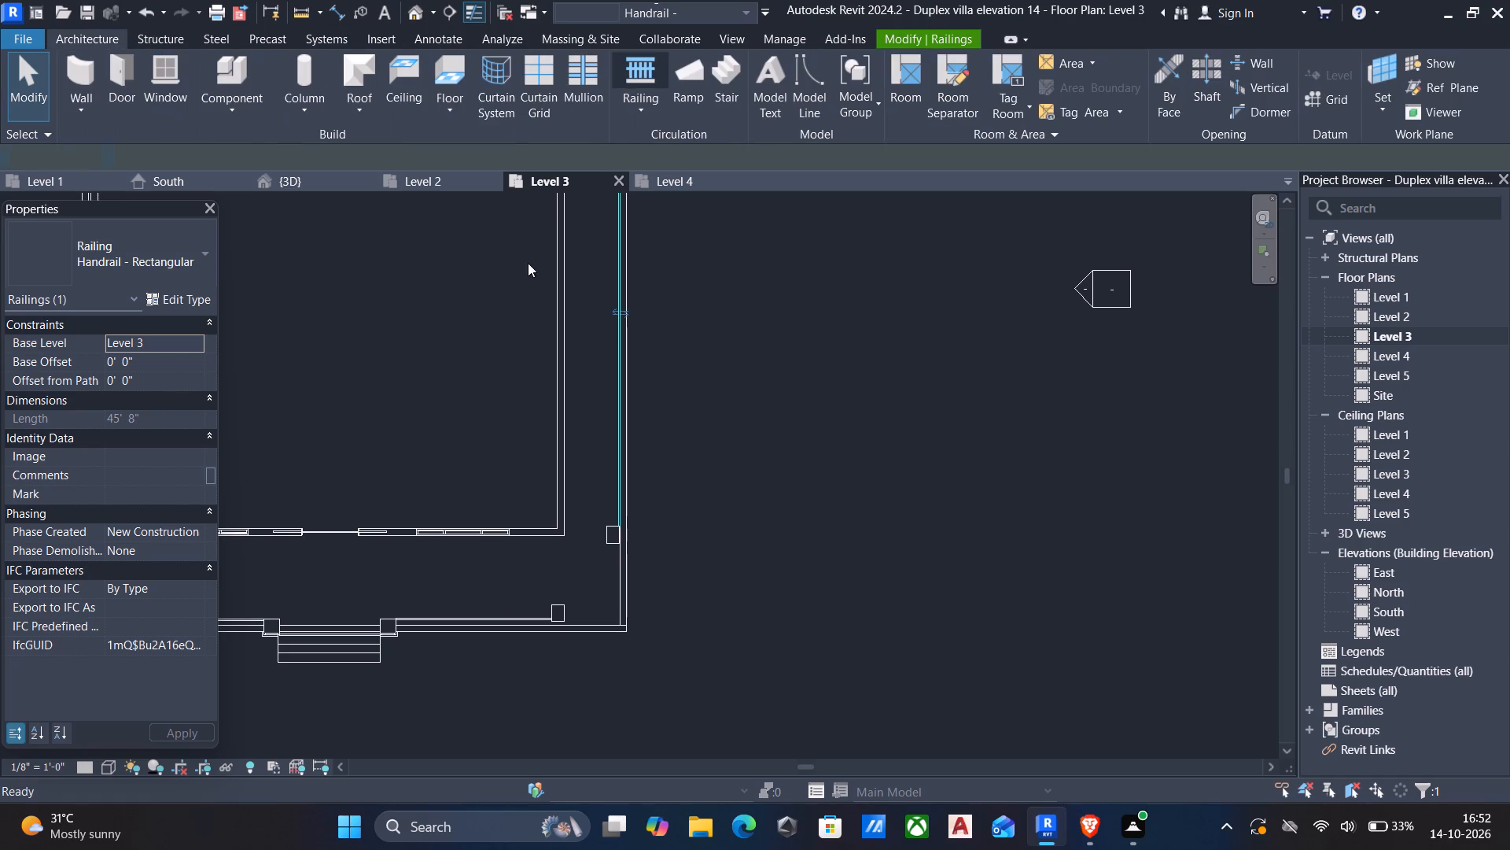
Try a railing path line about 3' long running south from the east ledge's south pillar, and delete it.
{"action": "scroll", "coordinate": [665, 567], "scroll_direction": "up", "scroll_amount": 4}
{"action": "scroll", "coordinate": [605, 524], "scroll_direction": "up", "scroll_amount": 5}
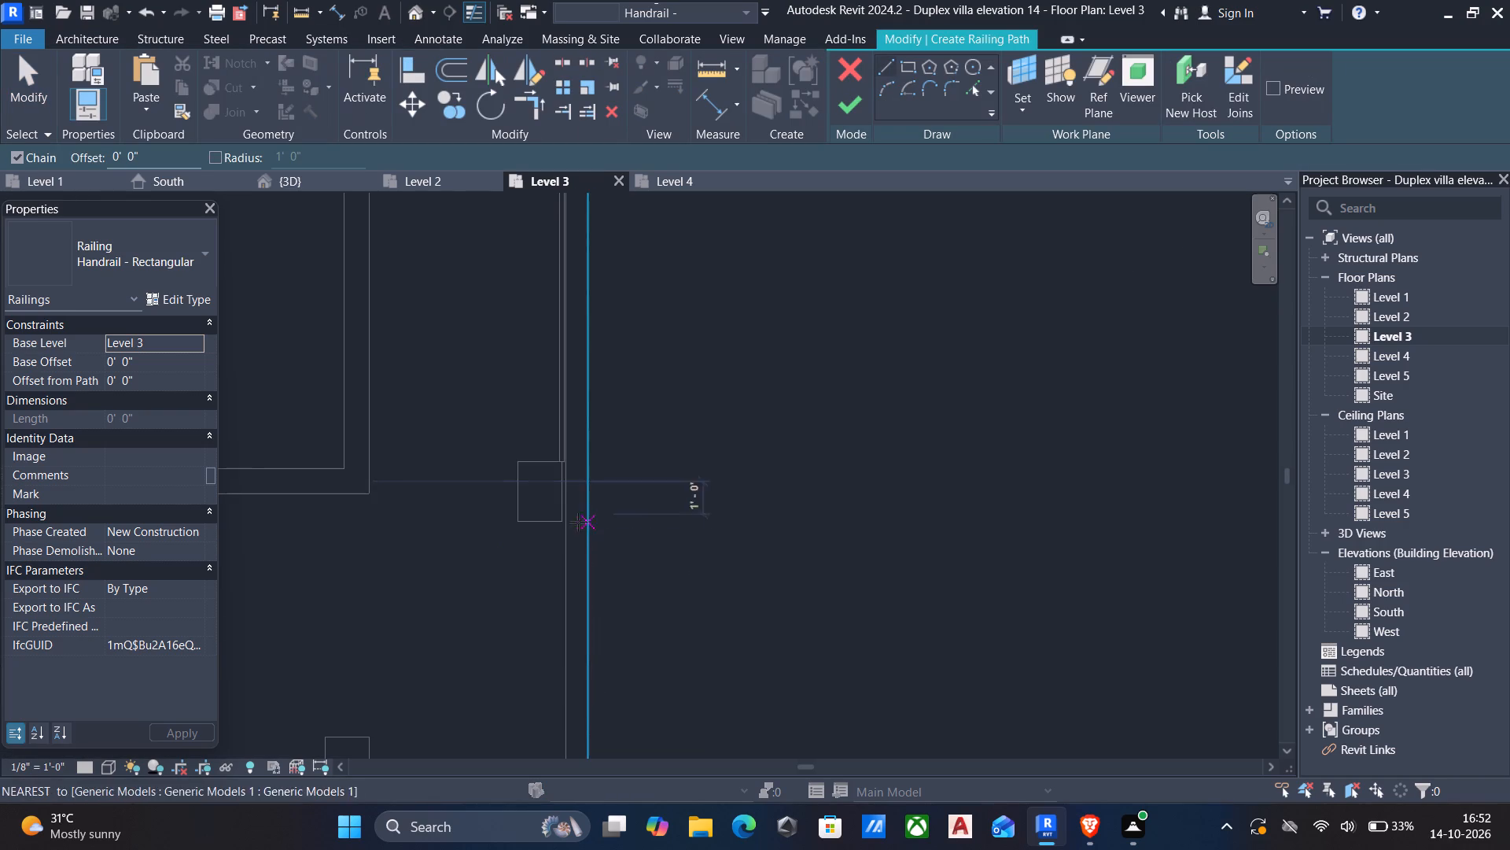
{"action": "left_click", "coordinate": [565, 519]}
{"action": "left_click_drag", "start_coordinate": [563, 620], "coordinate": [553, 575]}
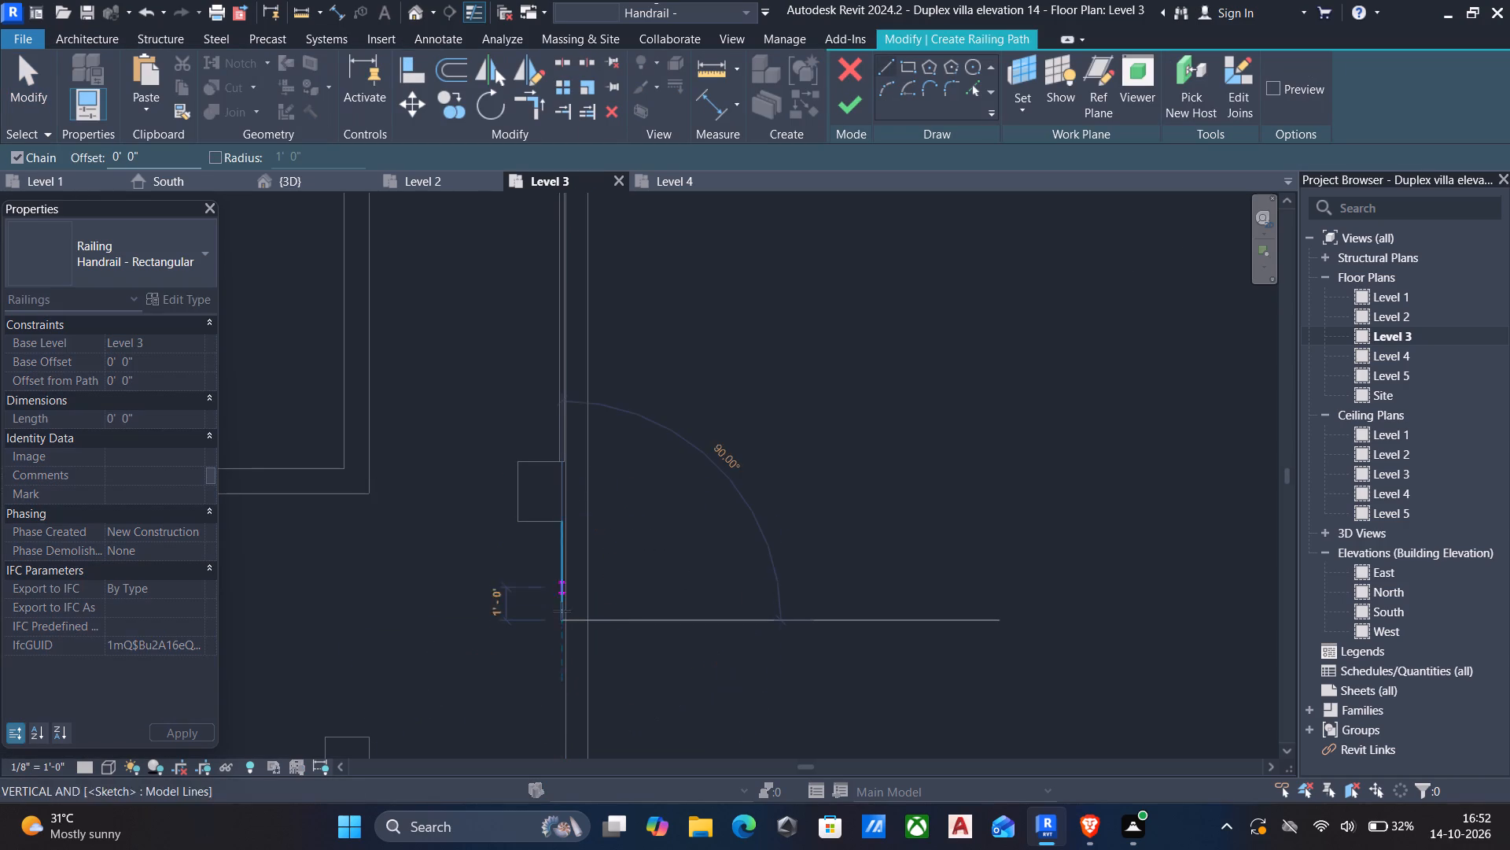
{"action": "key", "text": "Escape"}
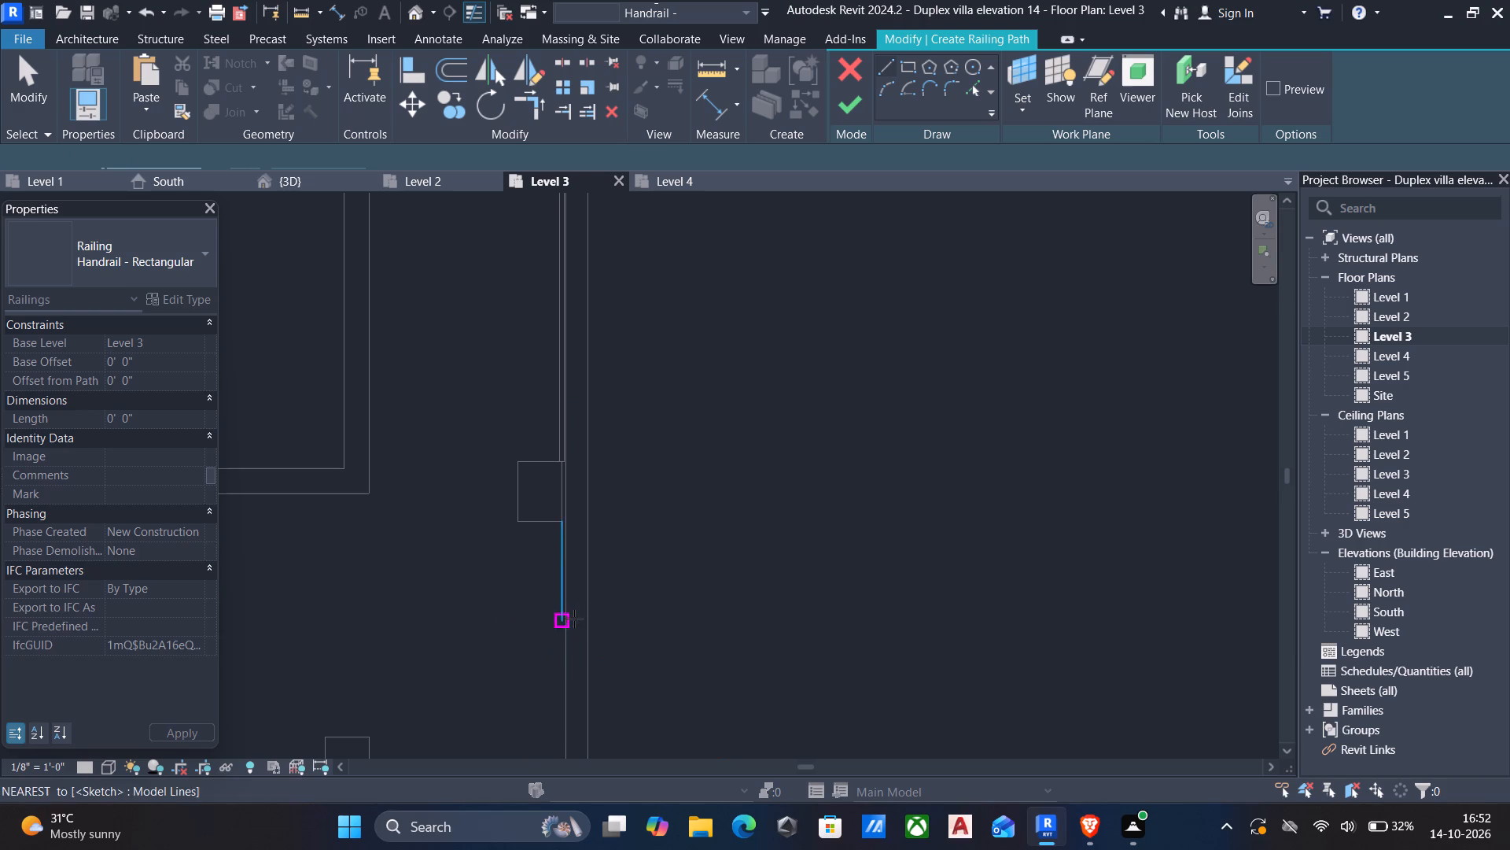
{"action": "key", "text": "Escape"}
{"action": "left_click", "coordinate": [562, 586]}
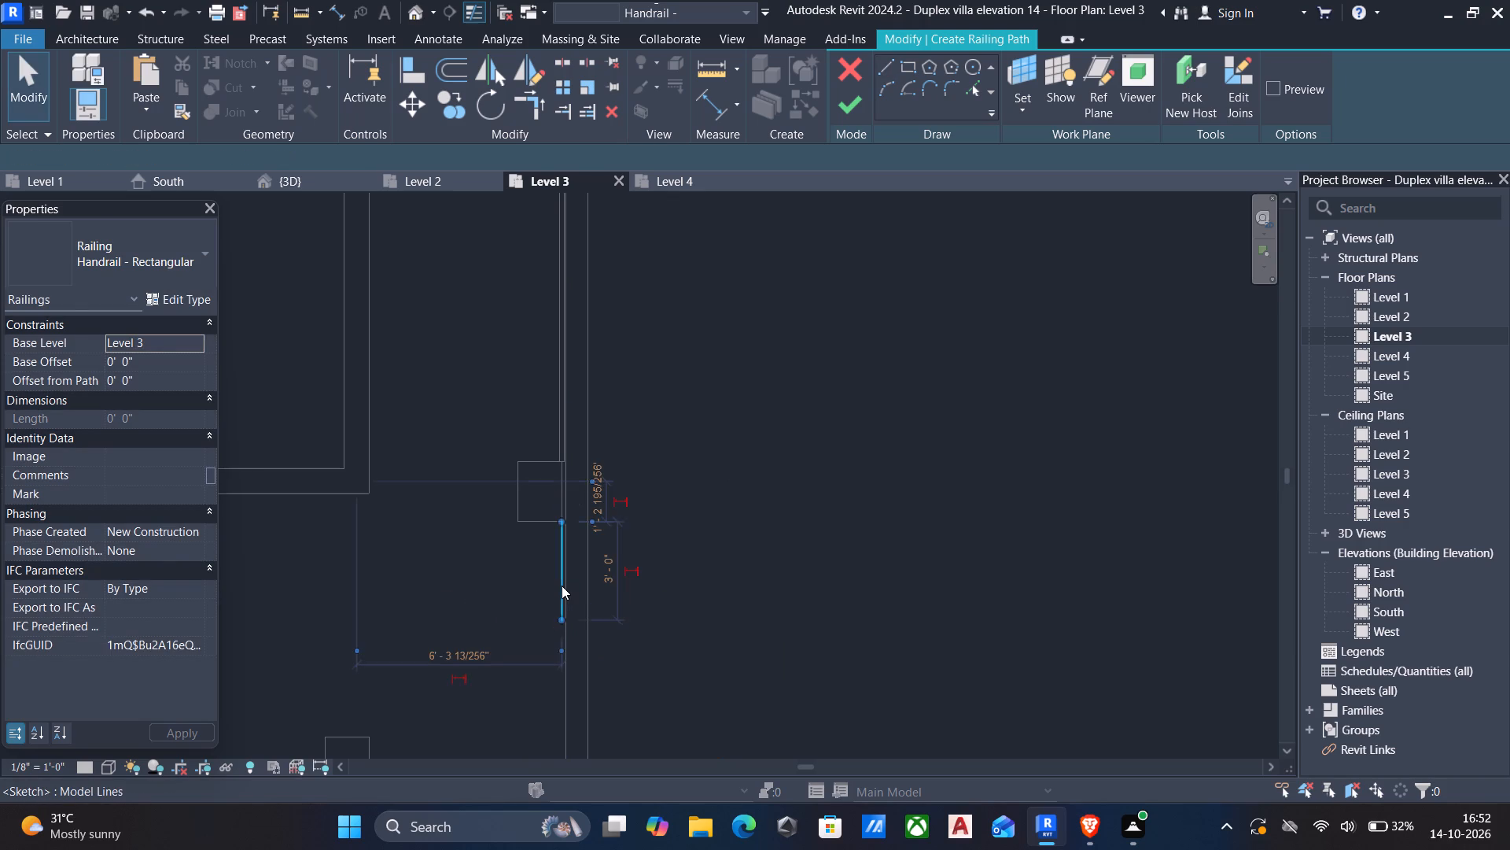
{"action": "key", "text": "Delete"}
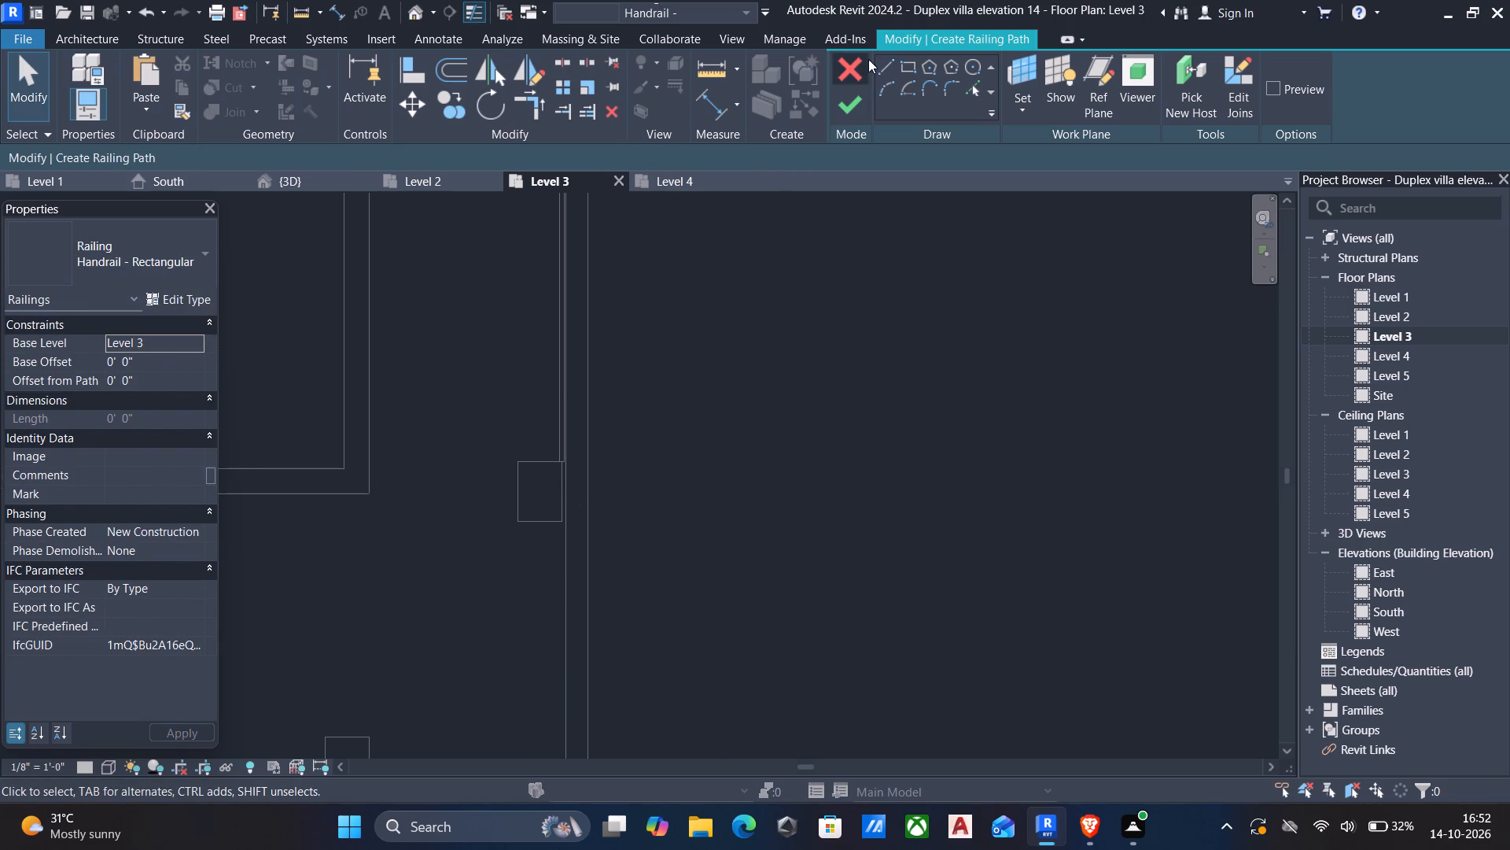
Draw an L-shaped railing path about 8' south from the east ledge's south pillar and west to the front ledge's end pillar.
{"action": "left_click", "coordinate": [897, 73]}
{"action": "left_click", "coordinate": [887, 61]}
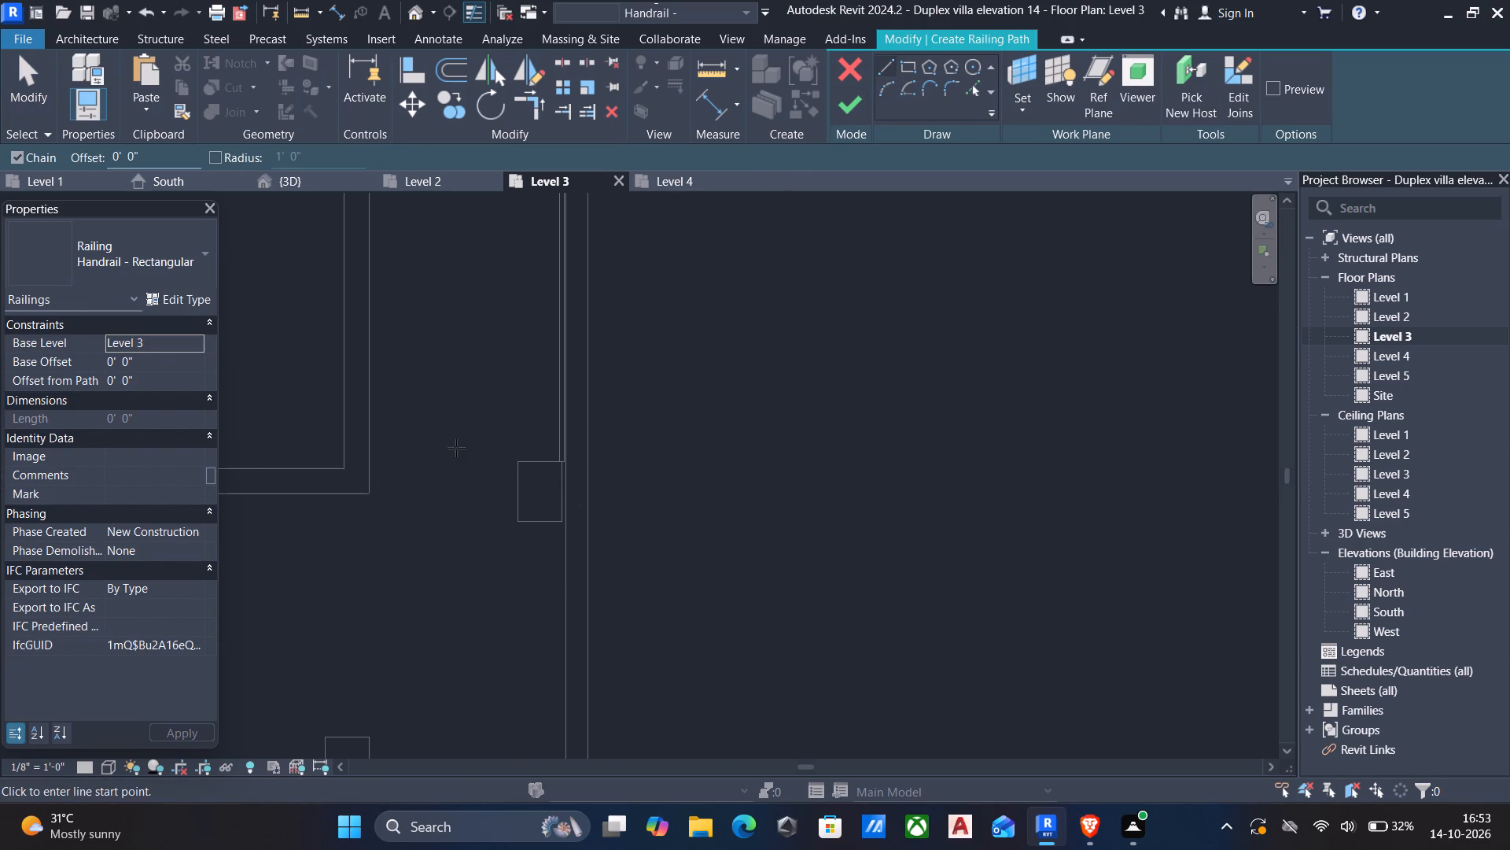
{"action": "scroll", "coordinate": [541, 491], "scroll_direction": "up", "scroll_amount": 5}
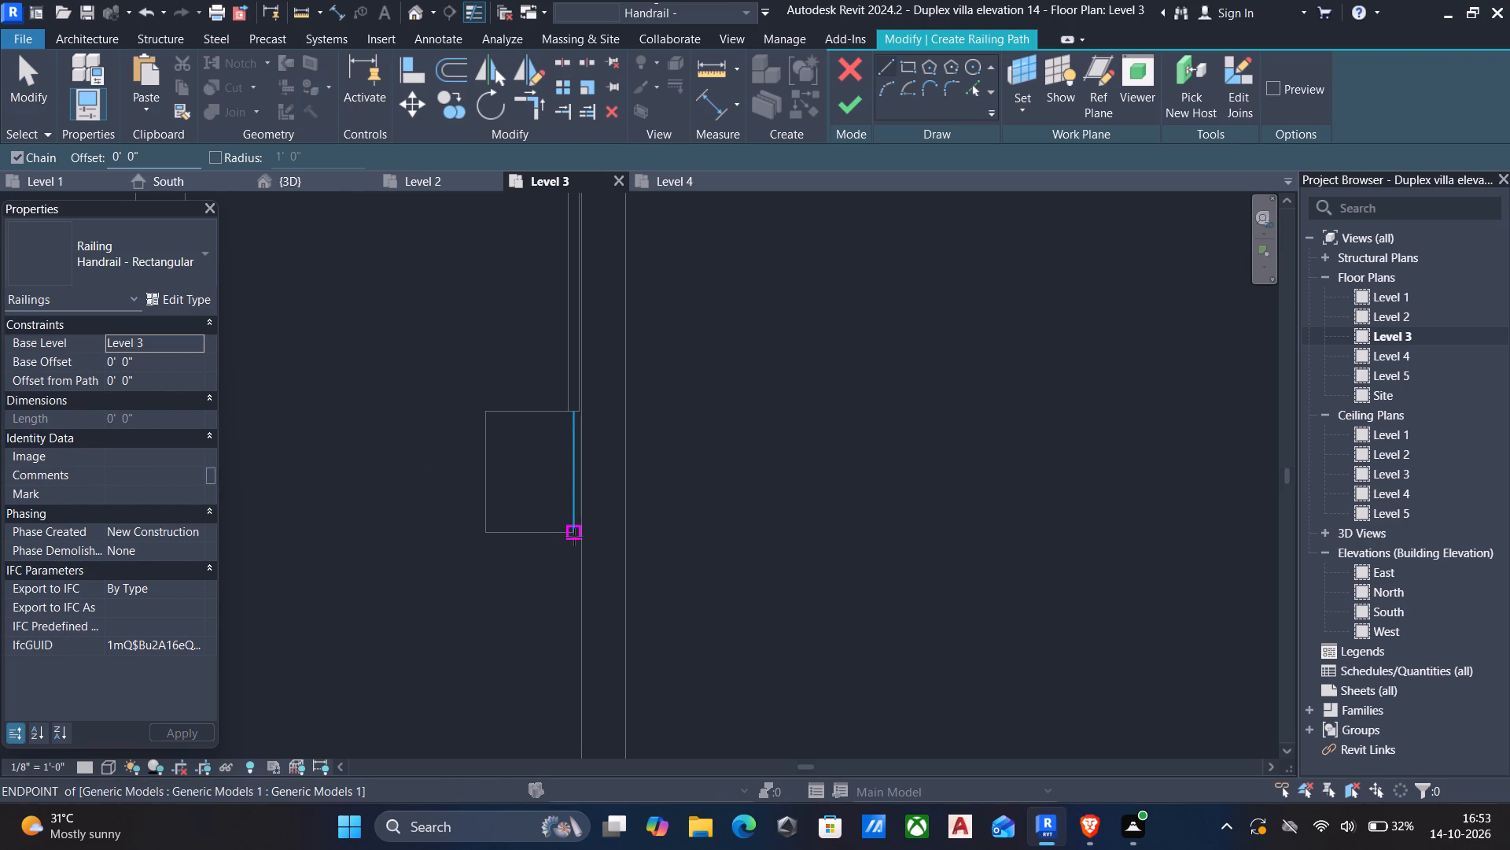
{"action": "left_click", "coordinate": [574, 537]}
{"action": "scroll", "coordinate": [569, 593], "scroll_direction": "down", "scroll_amount": 4}
{"action": "middle_click_drag", "start_coordinate": [568, 597], "coordinate": [524, 334]}
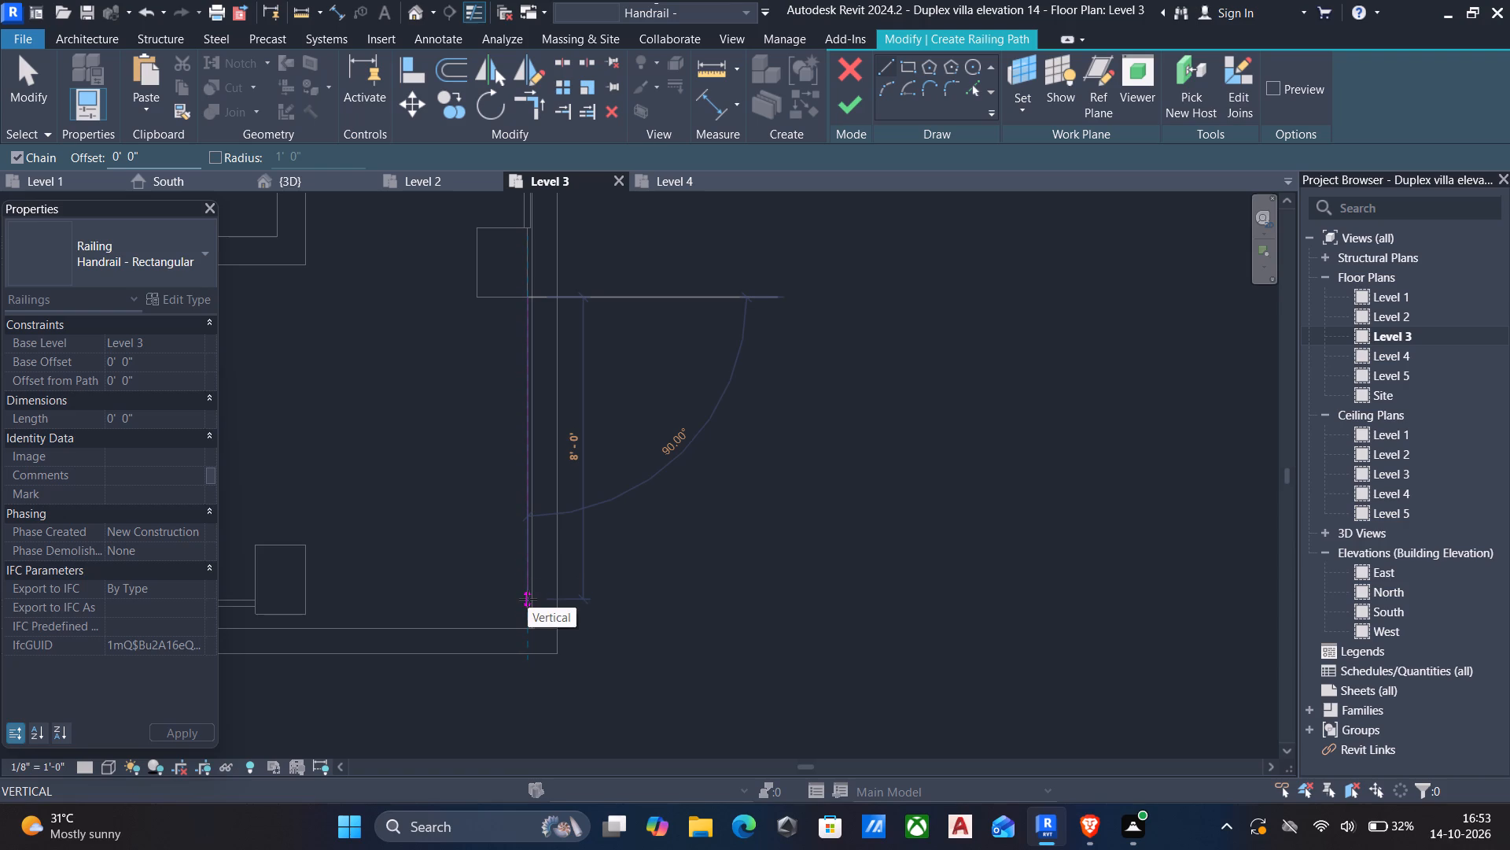
{"action": "left_click", "coordinate": [528, 604]}
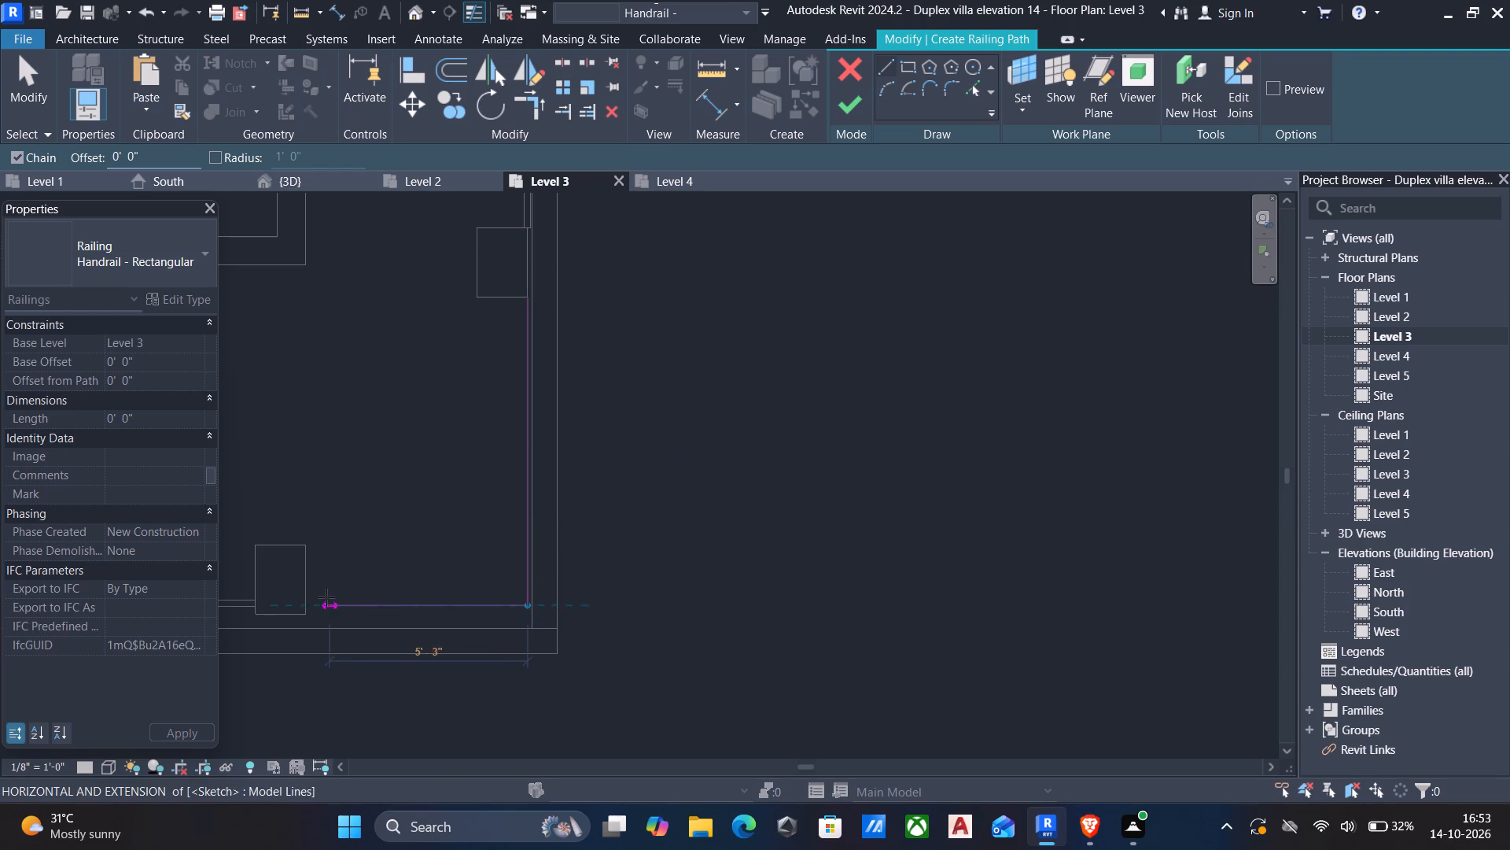
{"action": "left_click", "coordinate": [308, 601]}
{"action": "key", "text": "Escape"}
{"action": "key", "text": "Escape"}
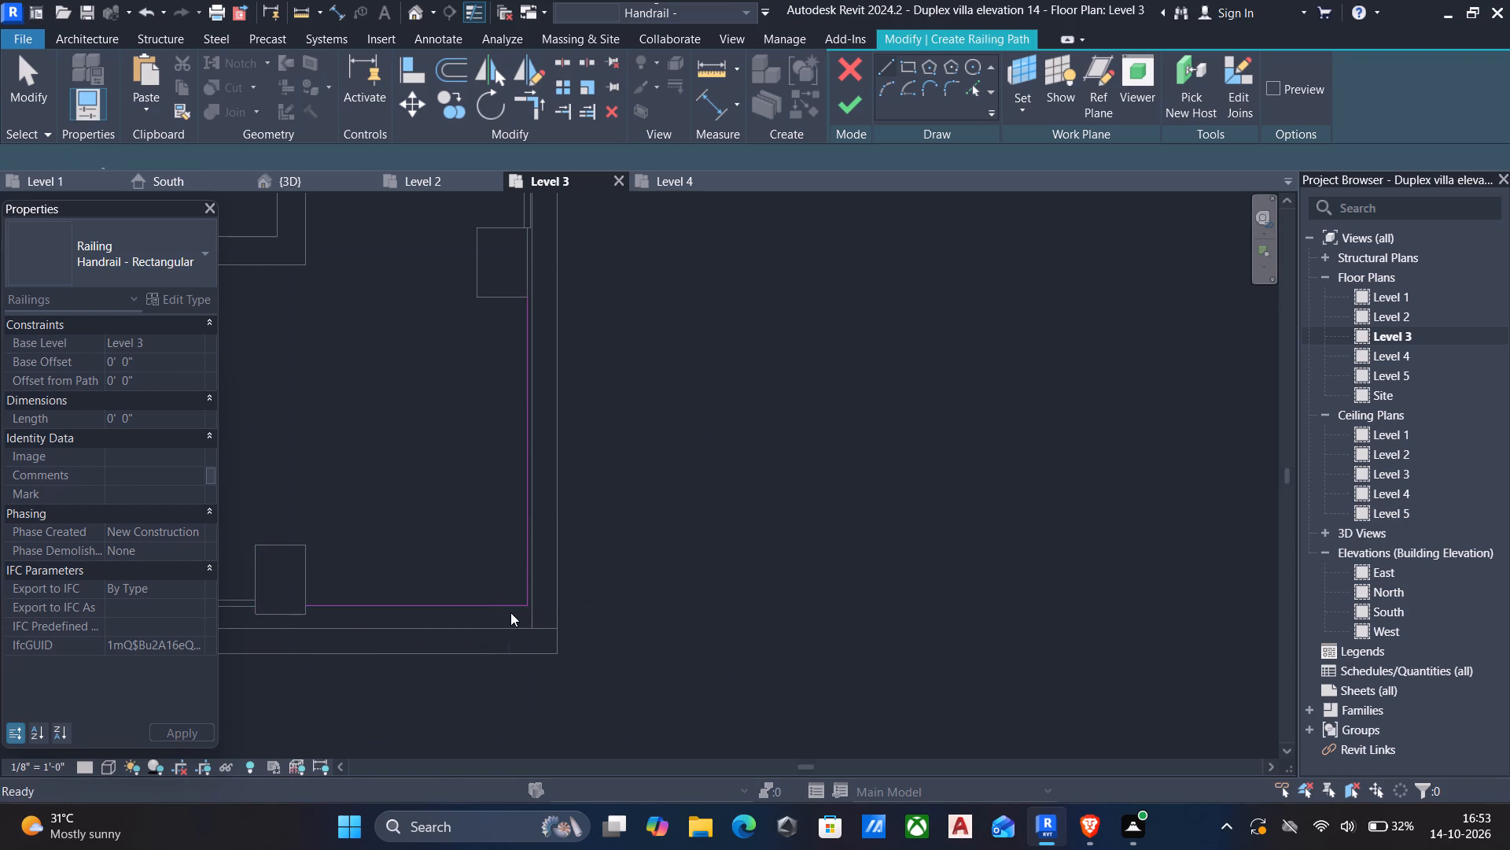
Align the path's south segment with the existing front railing line and finish the railing.
{"action": "scroll", "coordinate": [561, 598], "scroll_direction": "down", "scroll_amount": 3}
{"action": "type", "text": "al"}
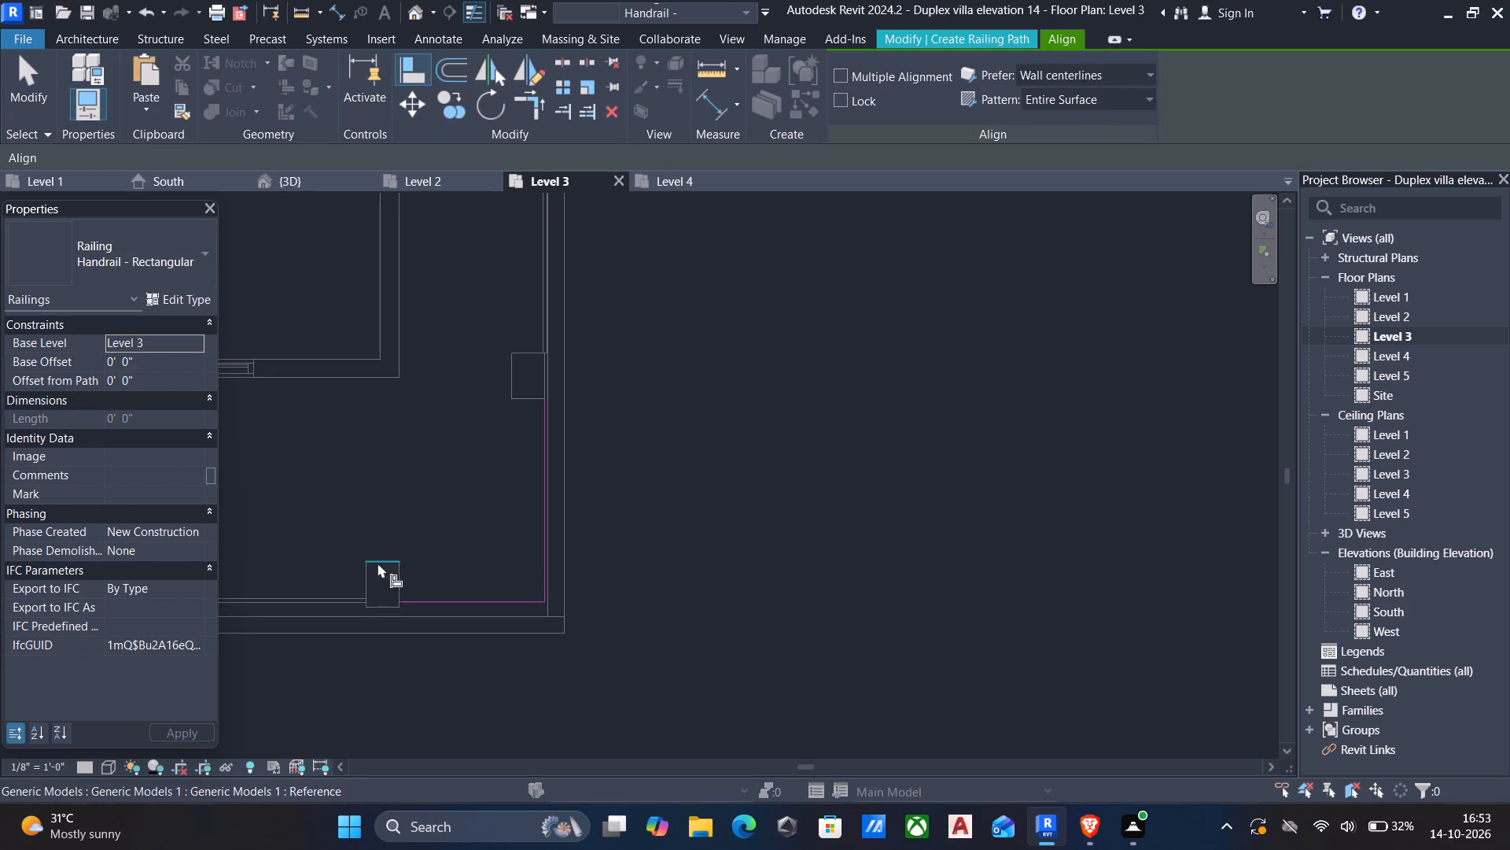
{"action": "left_click", "coordinate": [341, 600]}
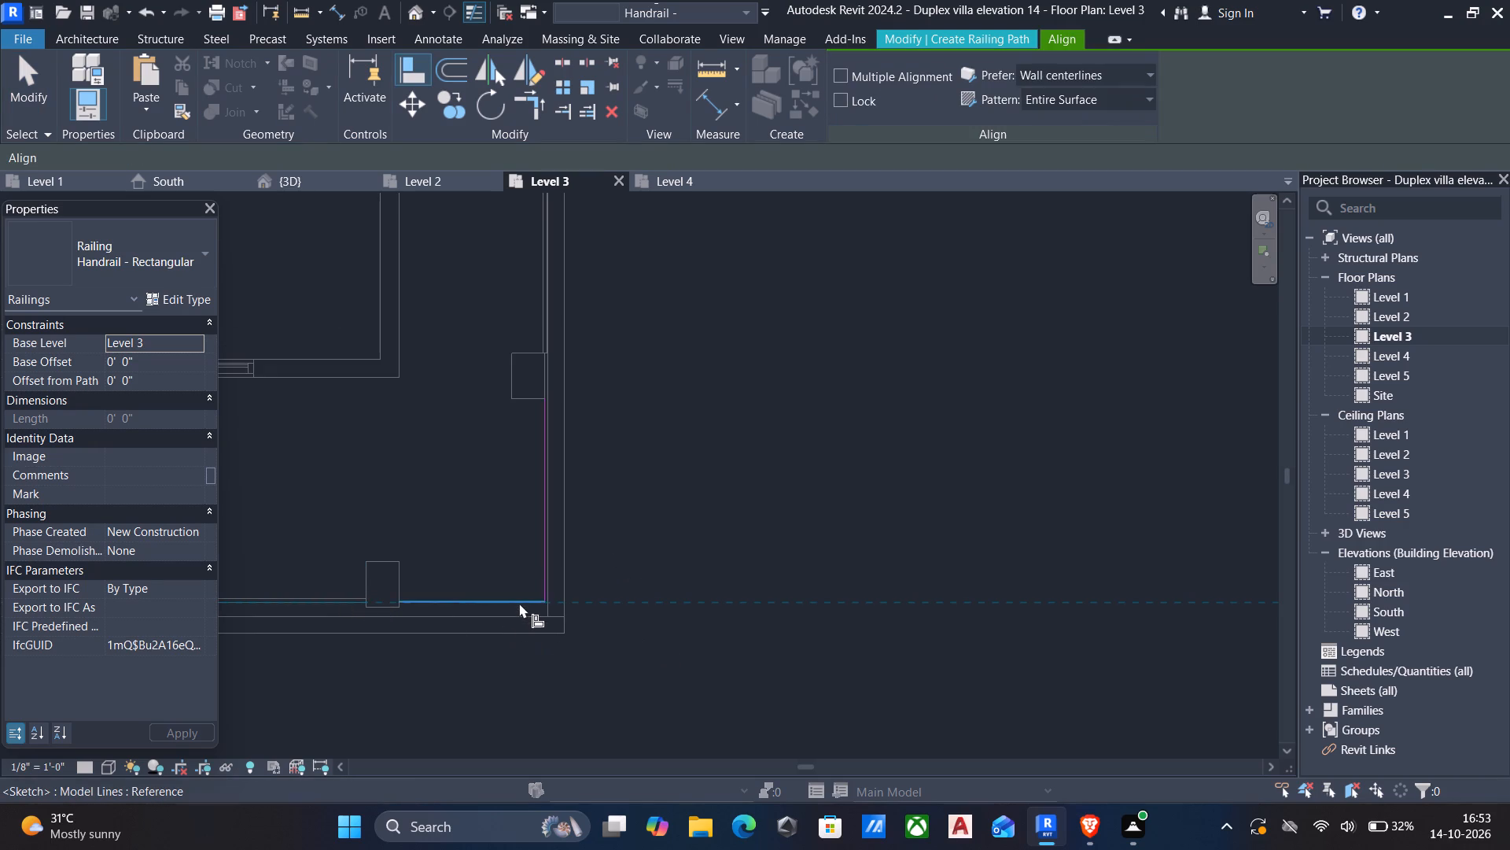
{"action": "scroll", "coordinate": [519, 603], "scroll_direction": "up", "scroll_amount": 16}
{"action": "left_click", "coordinate": [552, 604]}
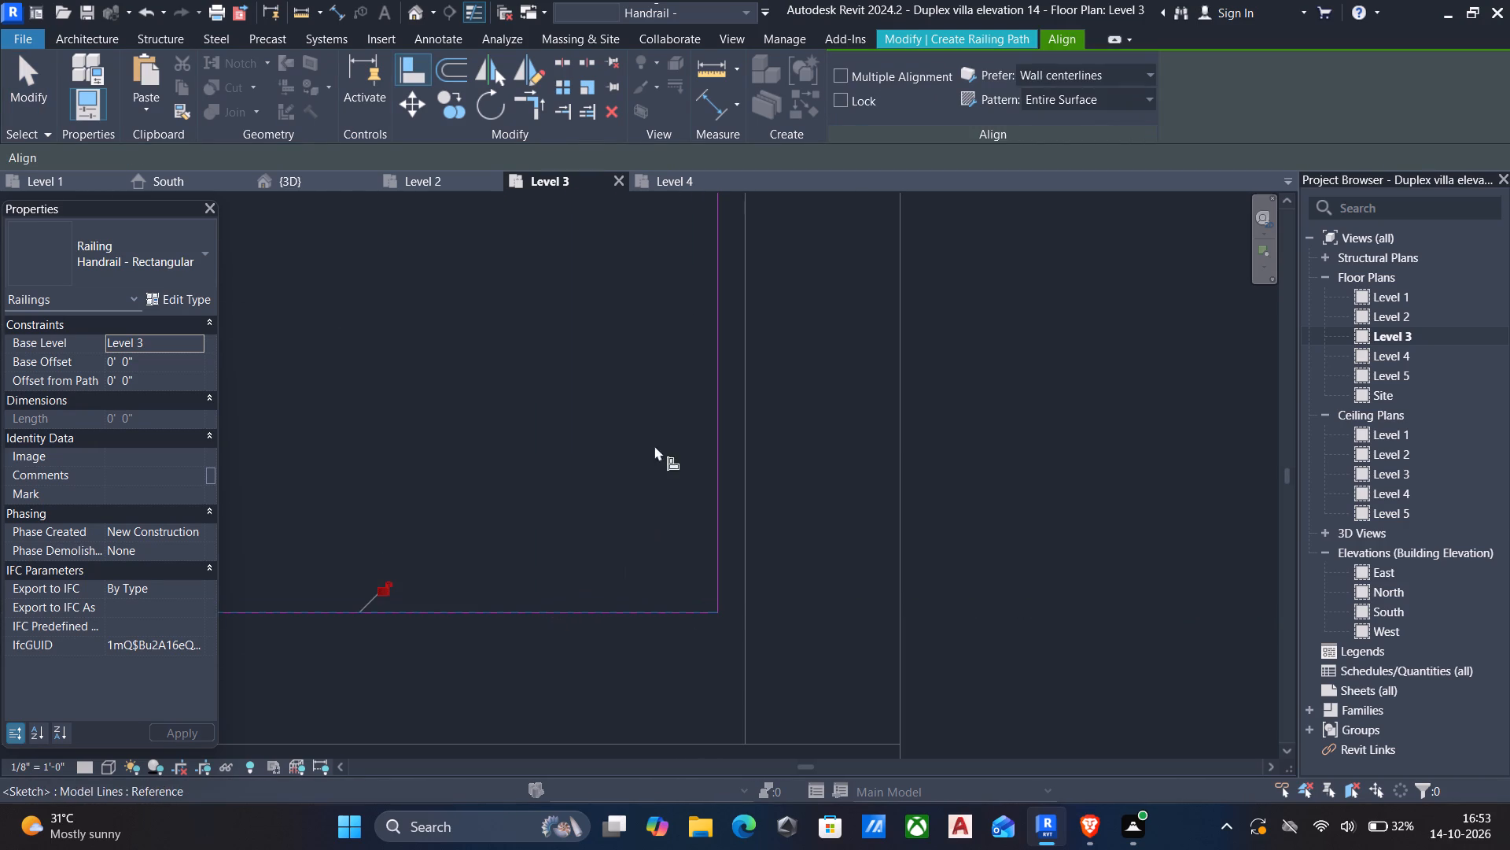
{"action": "left_click", "coordinate": [1010, 43]}
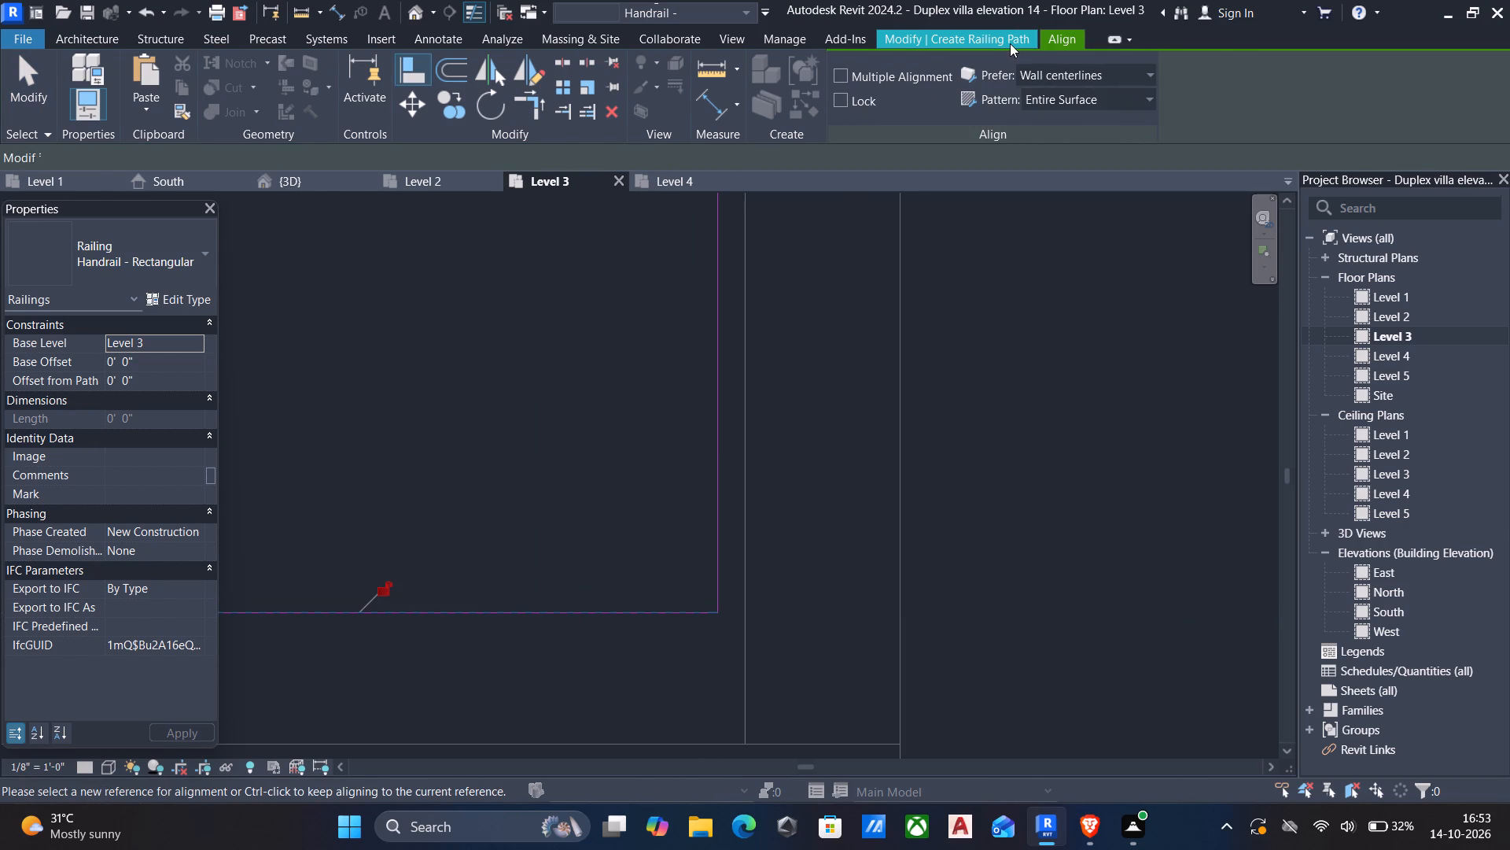
{"action": "left_click", "coordinate": [855, 105]}
Inspect the new southeast corner railing and the east ledge's north end in the 3D view.
{"action": "scroll", "coordinate": [812, 208], "scroll_direction": "down", "scroll_amount": 5}
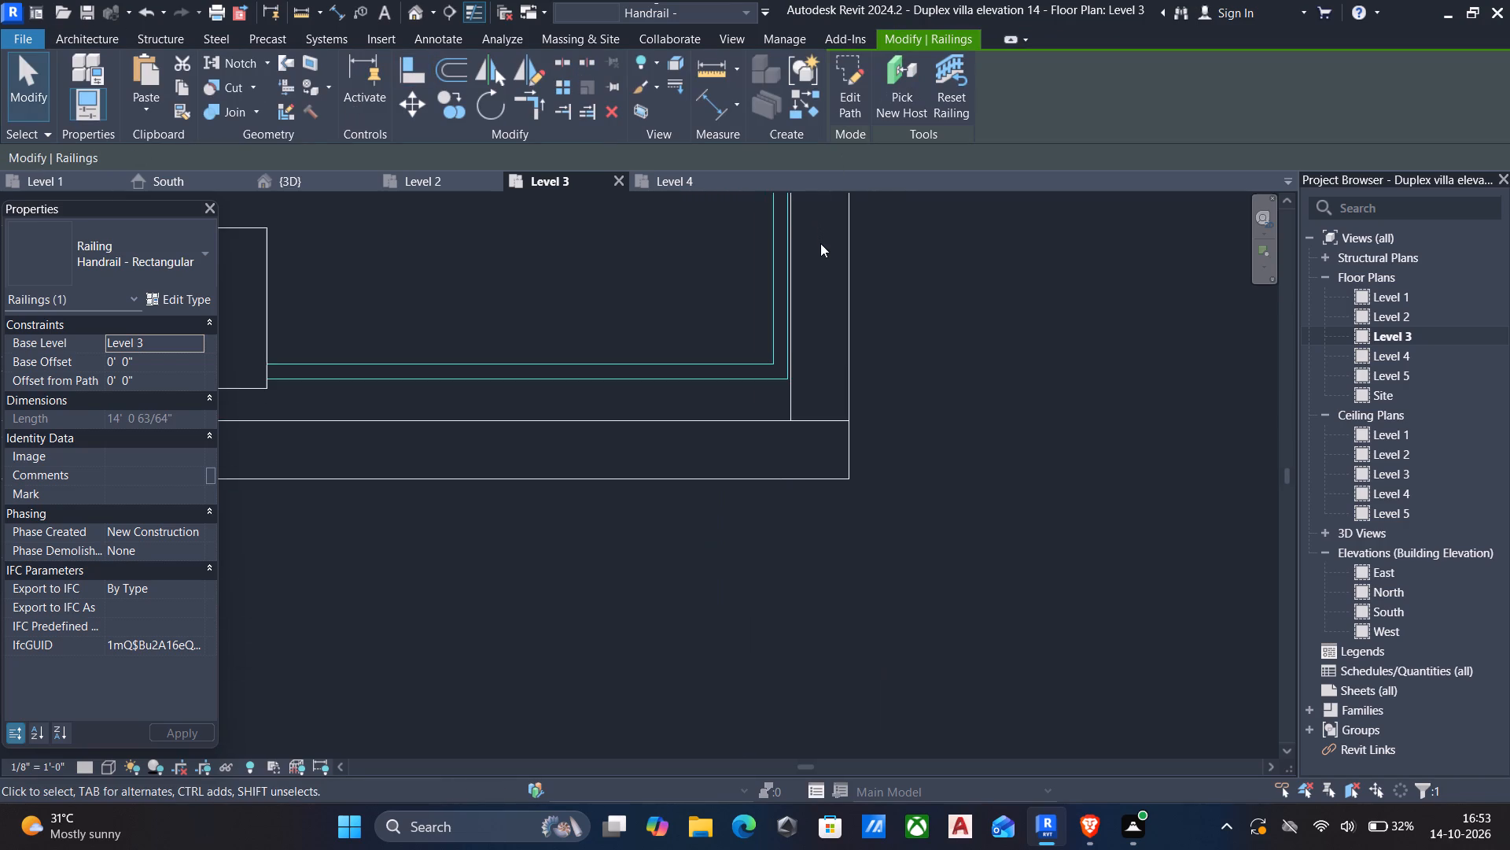
{"action": "scroll", "coordinate": [820, 243], "scroll_direction": "down", "scroll_amount": 7}
{"action": "middle_click_drag", "start_coordinate": [738, 286], "coordinate": [770, 353]}
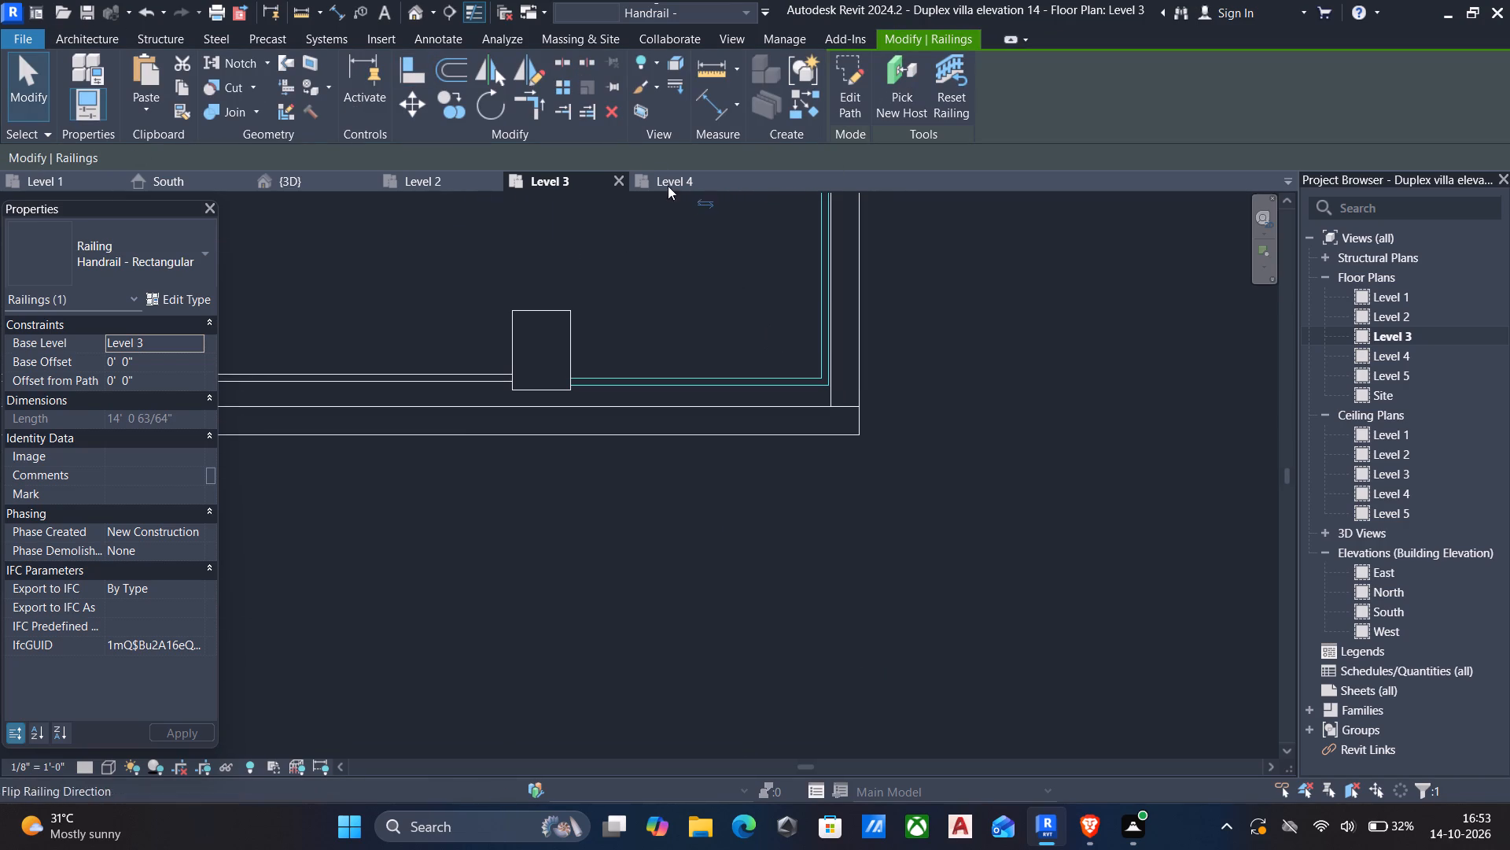
{"action": "left_click", "coordinate": [413, 13]}
{"action": "scroll", "coordinate": [768, 276], "scroll_direction": "down", "scroll_amount": 5}
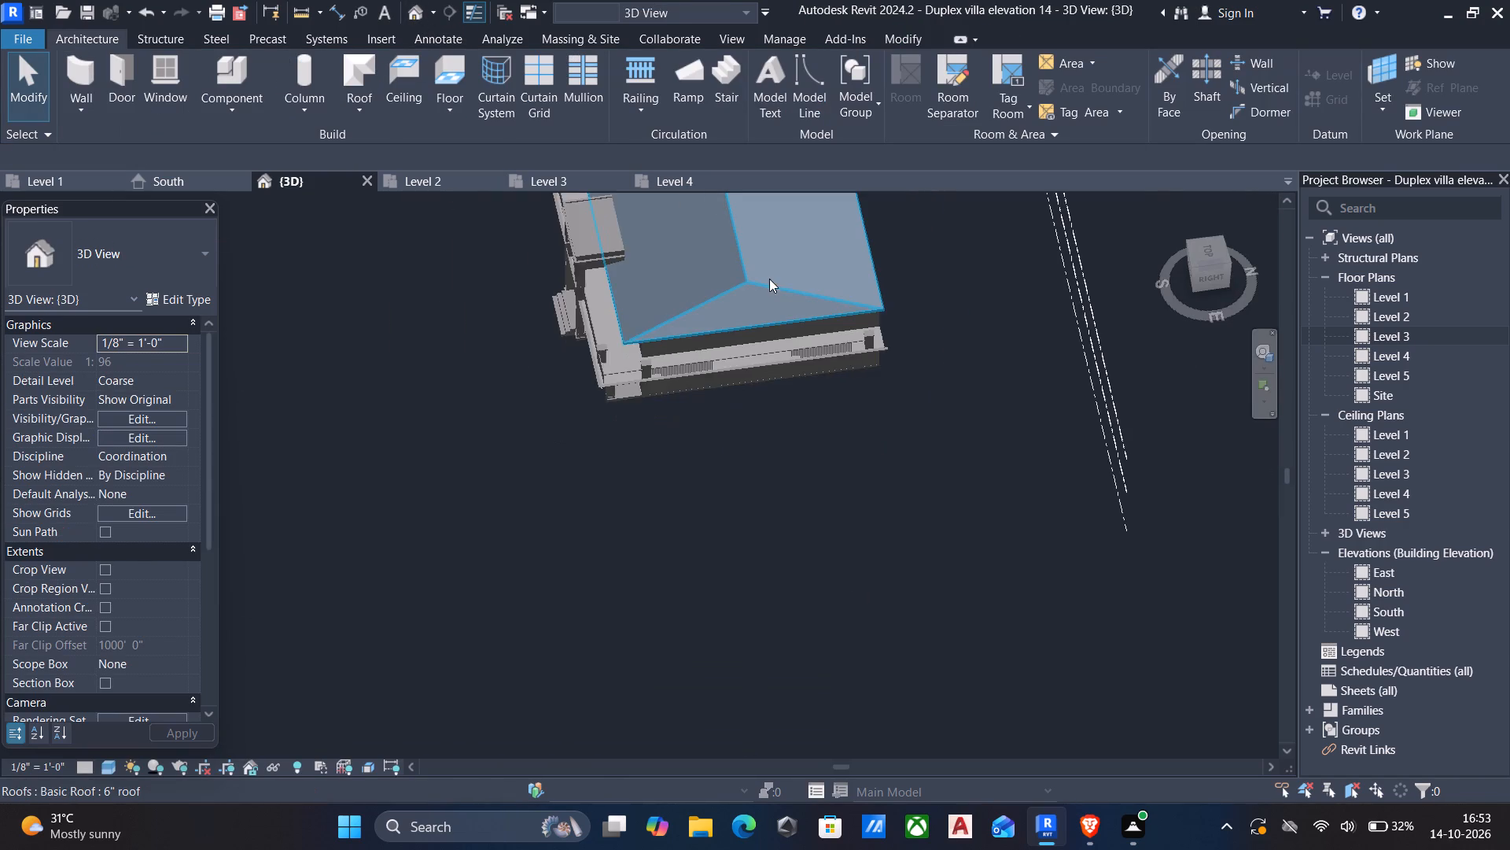
{"action": "middle_click_drag", "start_coordinate": [782, 283], "coordinate": [863, 257], "text": "shift"}
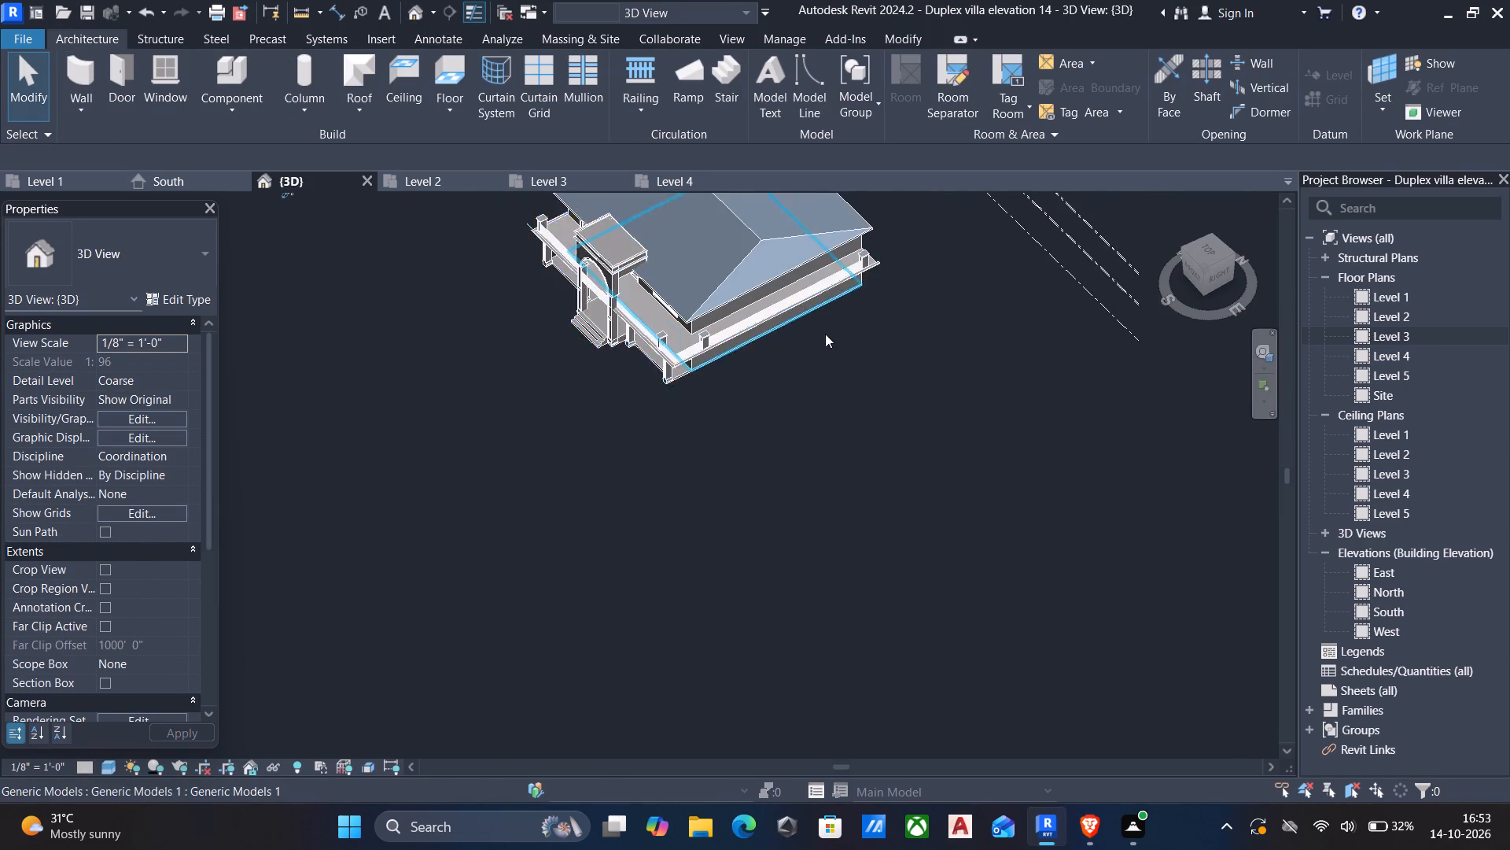
{"action": "scroll", "coordinate": [808, 342], "scroll_direction": "up", "scroll_amount": 6}
{"action": "middle_click_drag", "start_coordinate": [572, 363], "coordinate": [698, 432]}
{"action": "scroll", "coordinate": [563, 404], "scroll_direction": "up", "scroll_amount": 5}
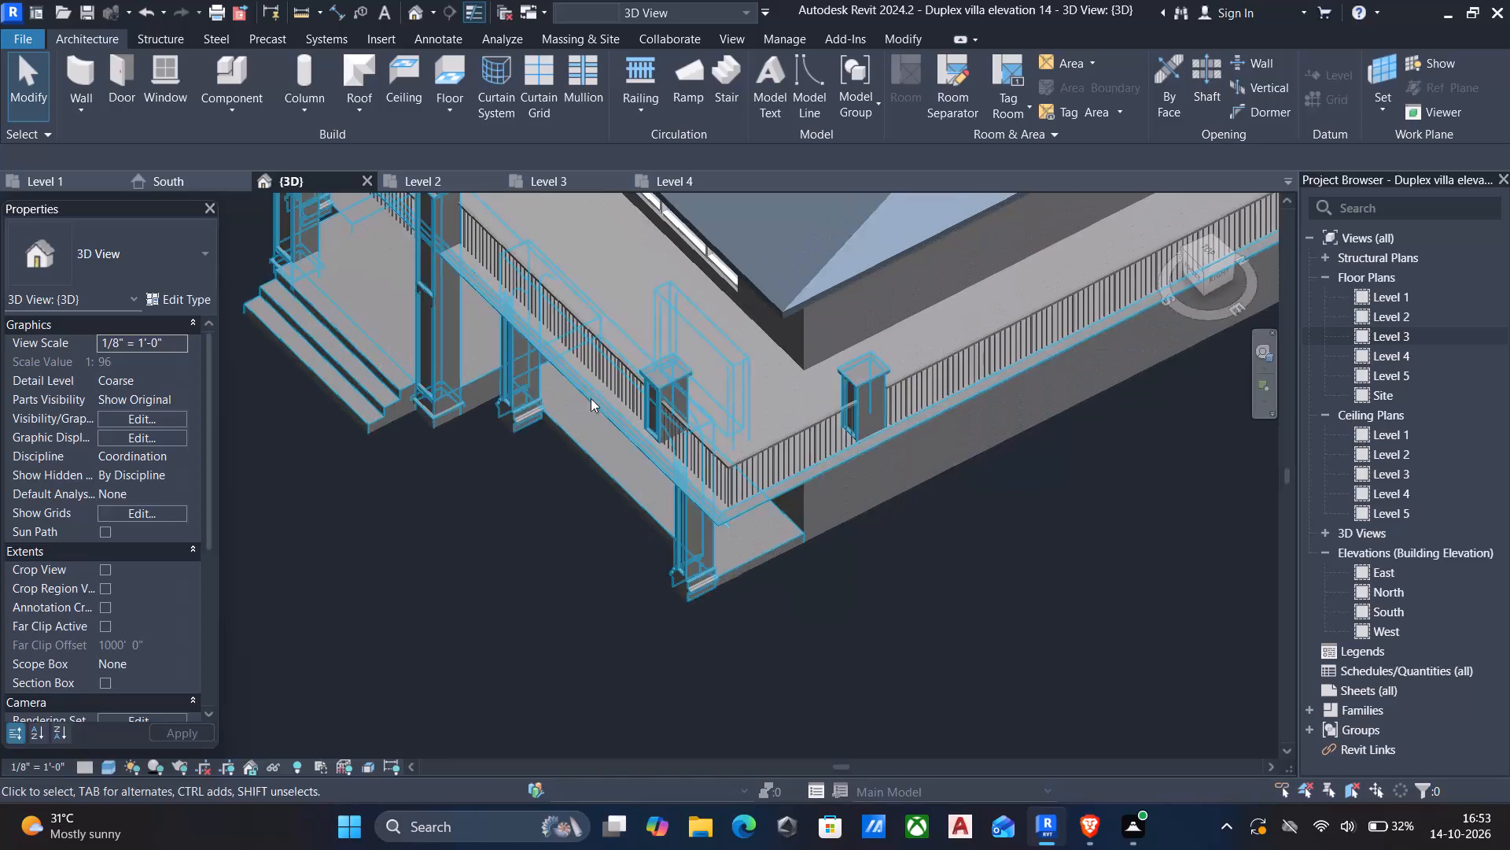
{"action": "middle_click_drag", "start_coordinate": [624, 401], "coordinate": [676, 334], "text": "shift"}
{"action": "scroll", "coordinate": [679, 337], "scroll_direction": "down", "scroll_amount": 5}
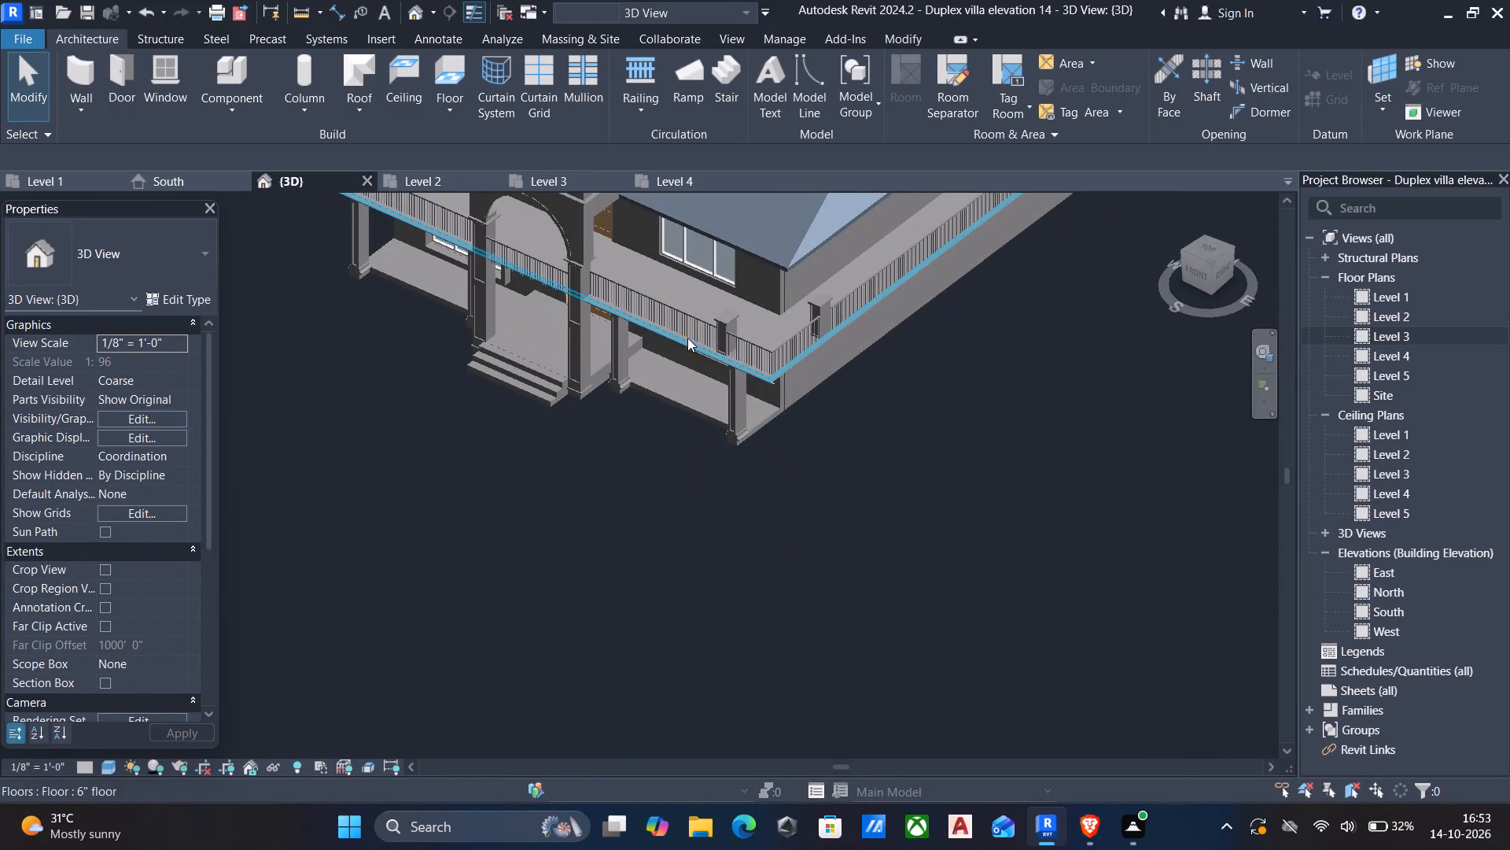
{"action": "middle_click_drag", "start_coordinate": [688, 338], "coordinate": [671, 552]}
{"action": "middle_click_drag", "start_coordinate": [870, 491], "coordinate": [646, 471]}
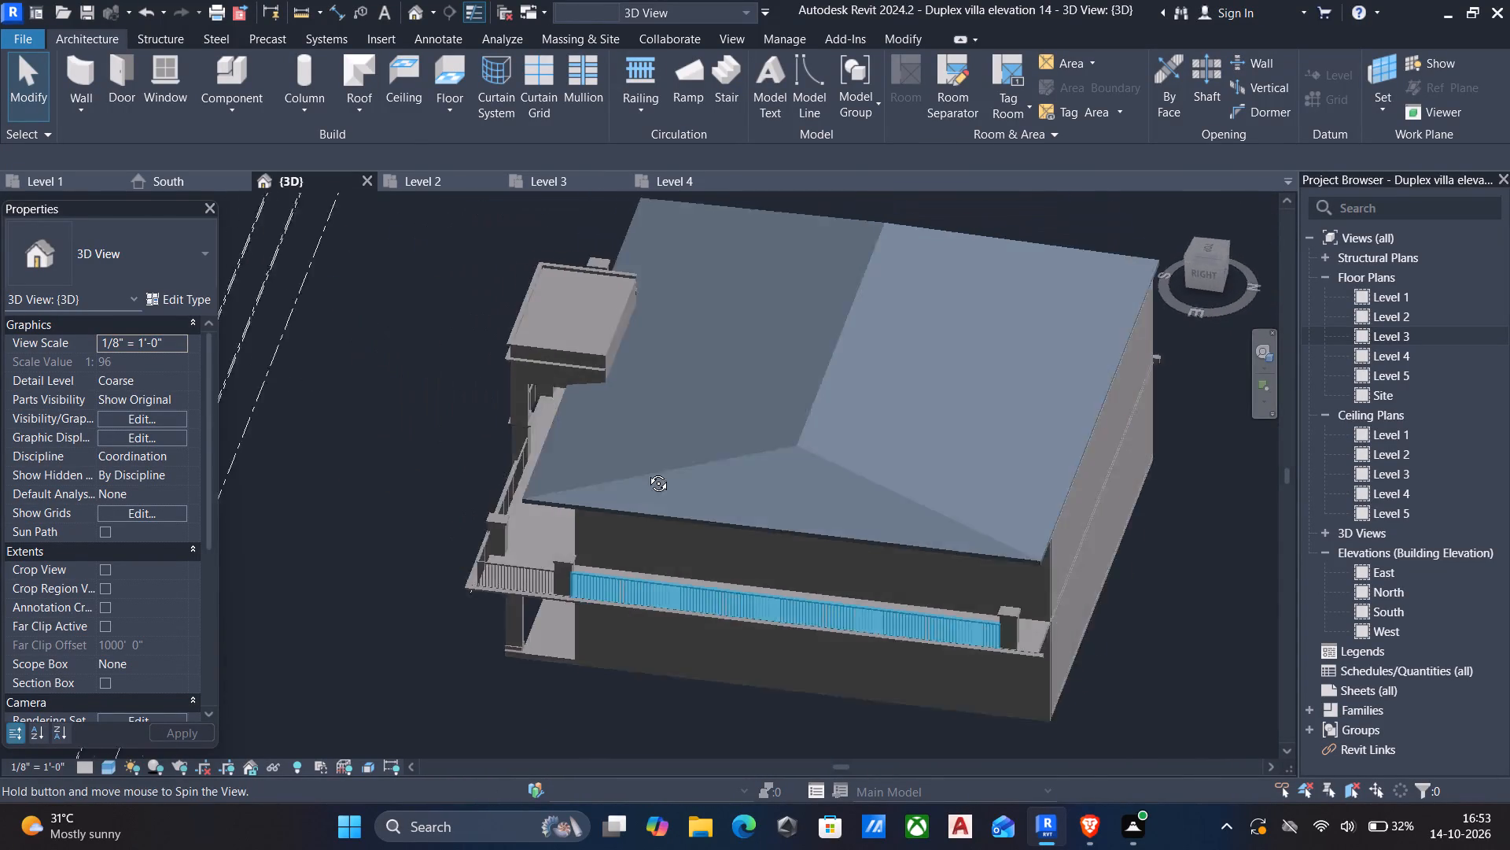
{"action": "middle_click_drag", "start_coordinate": [646, 471], "coordinate": [565, 456]}
{"action": "middle_click_drag", "start_coordinate": [731, 637], "coordinate": [655, 504]}
{"action": "scroll", "coordinate": [733, 585], "scroll_direction": "up", "scroll_amount": 5}
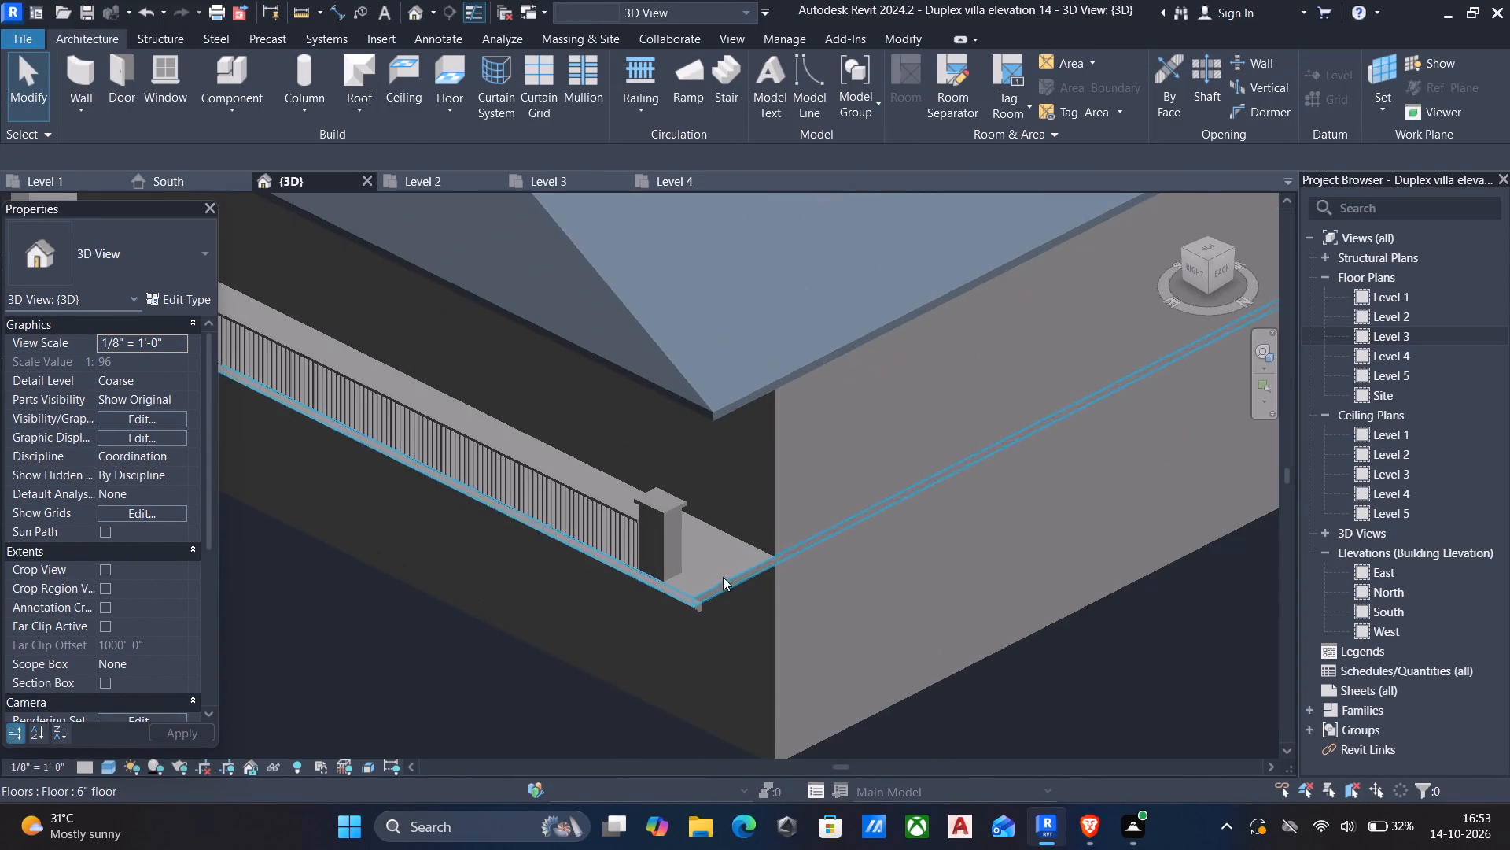
{"action": "scroll", "coordinate": [640, 545], "scroll_direction": "up", "scroll_amount": 4}
In the Level 3 plan, draw a new railing path from the house's northeast corner about 5' 7" east and about 1' 5" south to the north pillar.
{"action": "double_click", "coordinate": [1418, 331]}
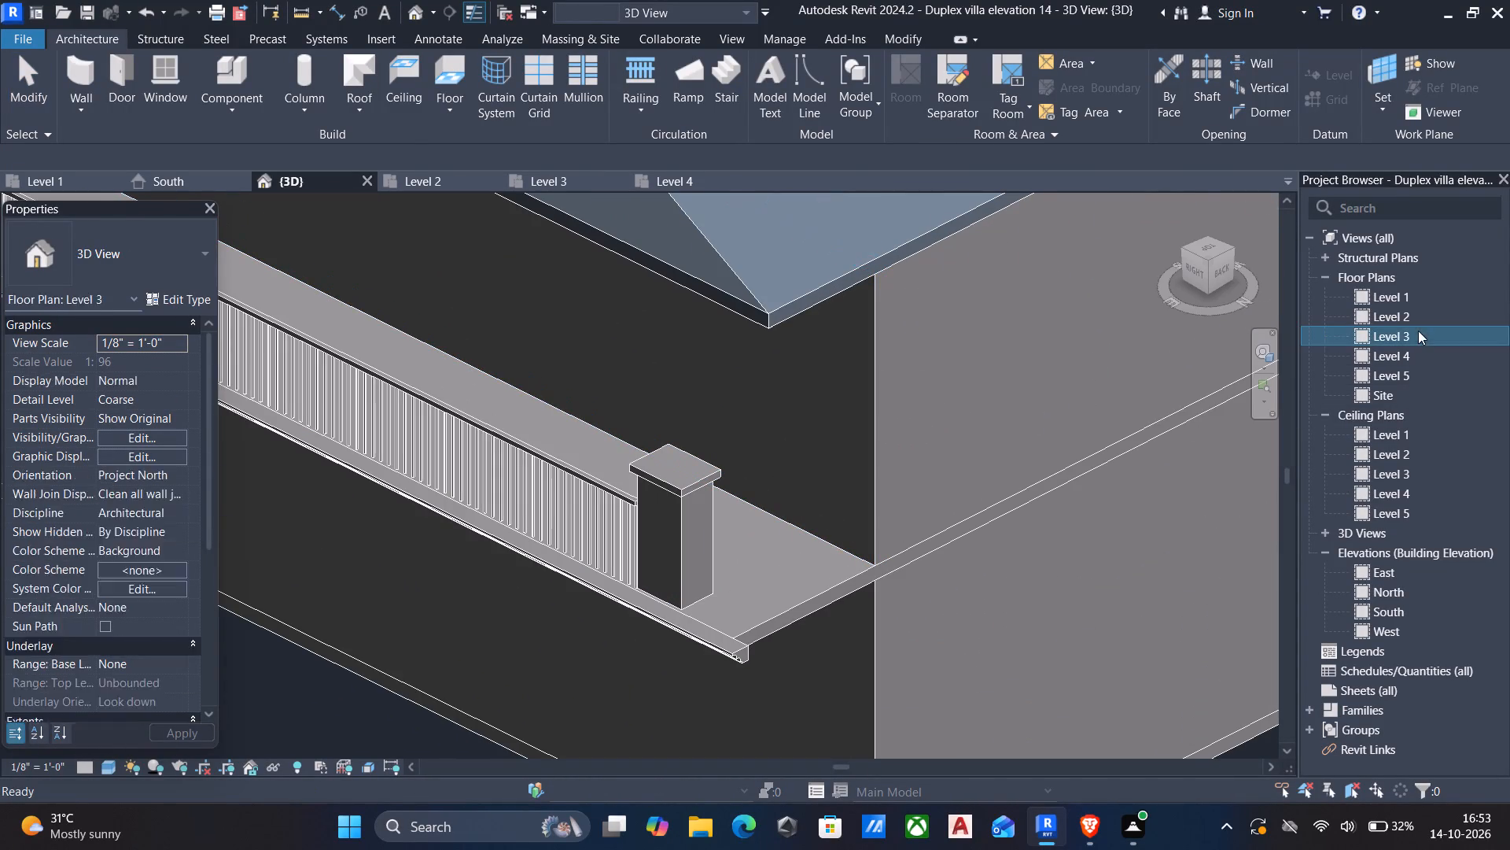
{"action": "scroll", "coordinate": [618, 398], "scroll_direction": "down", "scroll_amount": 11}
{"action": "middle_click_drag", "start_coordinate": [624, 378], "coordinate": [691, 608]}
{"action": "scroll", "coordinate": [698, 628], "scroll_direction": "down", "scroll_amount": 6}
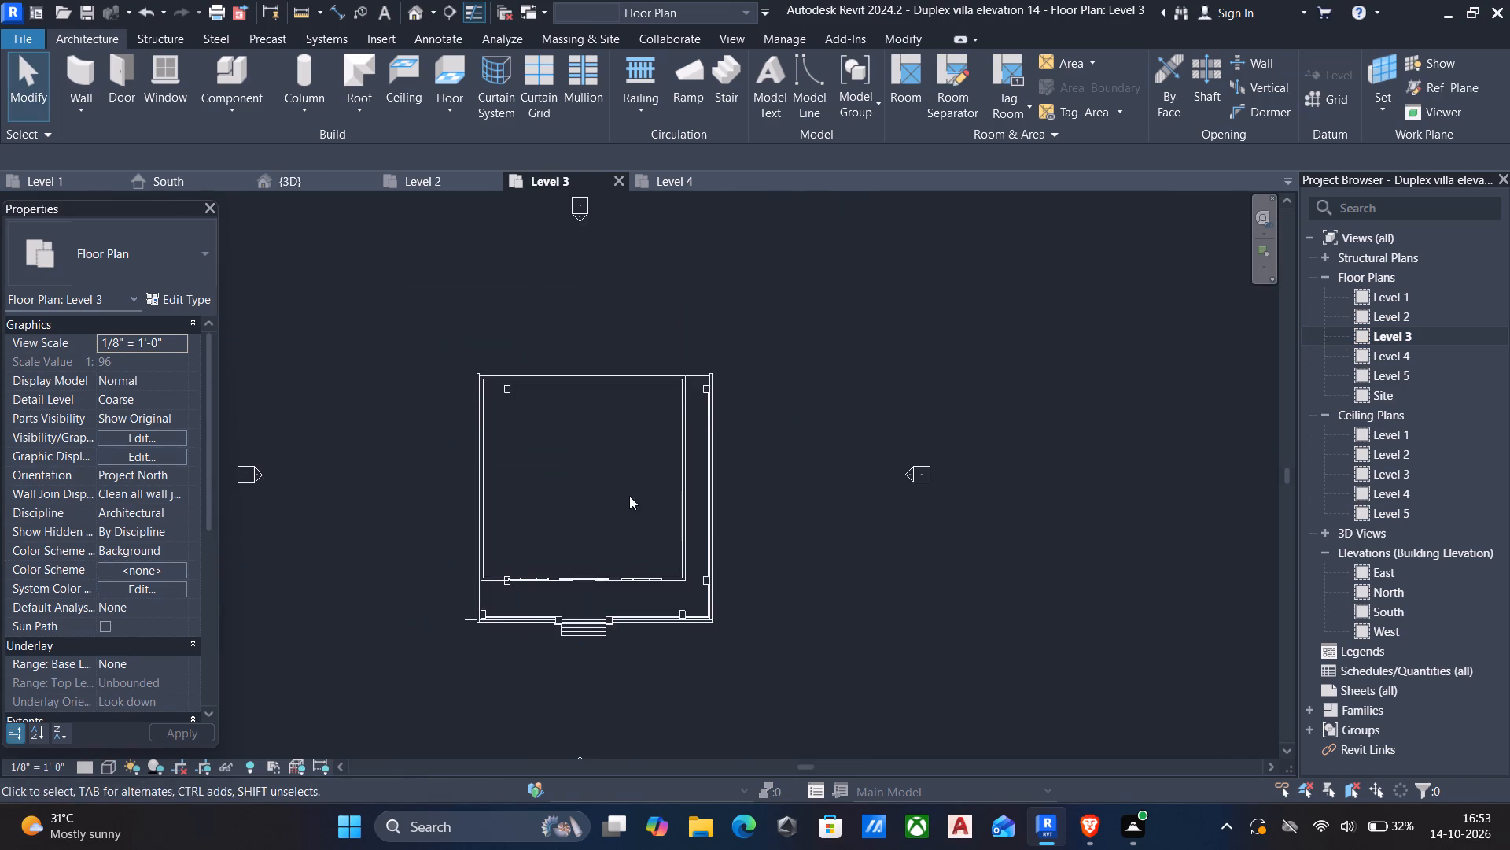
{"action": "middle_click_drag", "start_coordinate": [629, 496], "coordinate": [656, 613]}
{"action": "scroll", "coordinate": [697, 546], "scroll_direction": "up", "scroll_amount": 4}
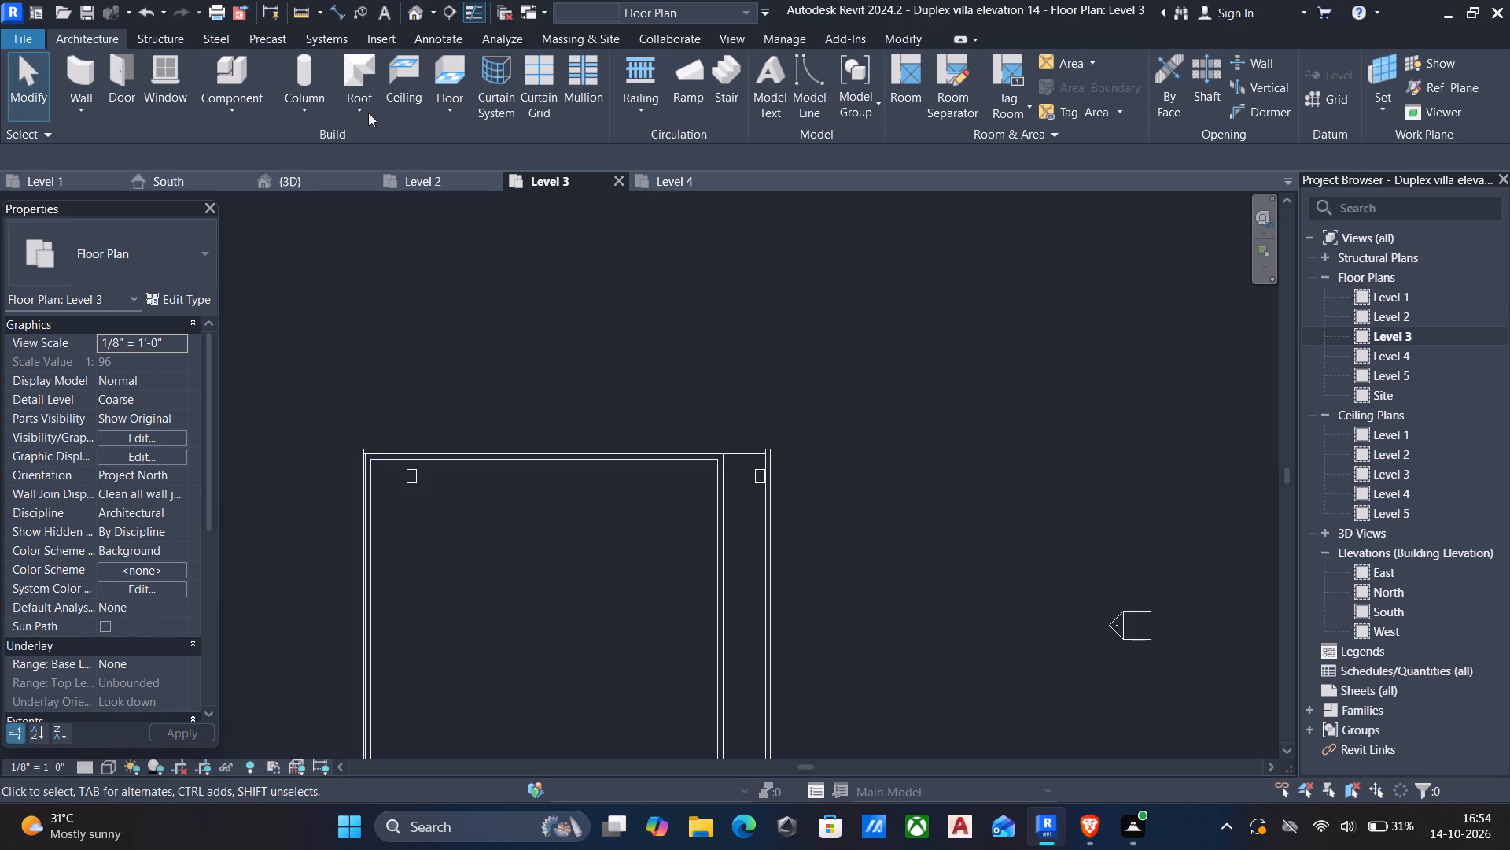
{"action": "left_click", "coordinate": [652, 65]}
{"action": "scroll", "coordinate": [775, 467], "scroll_direction": "up", "scroll_amount": 2}
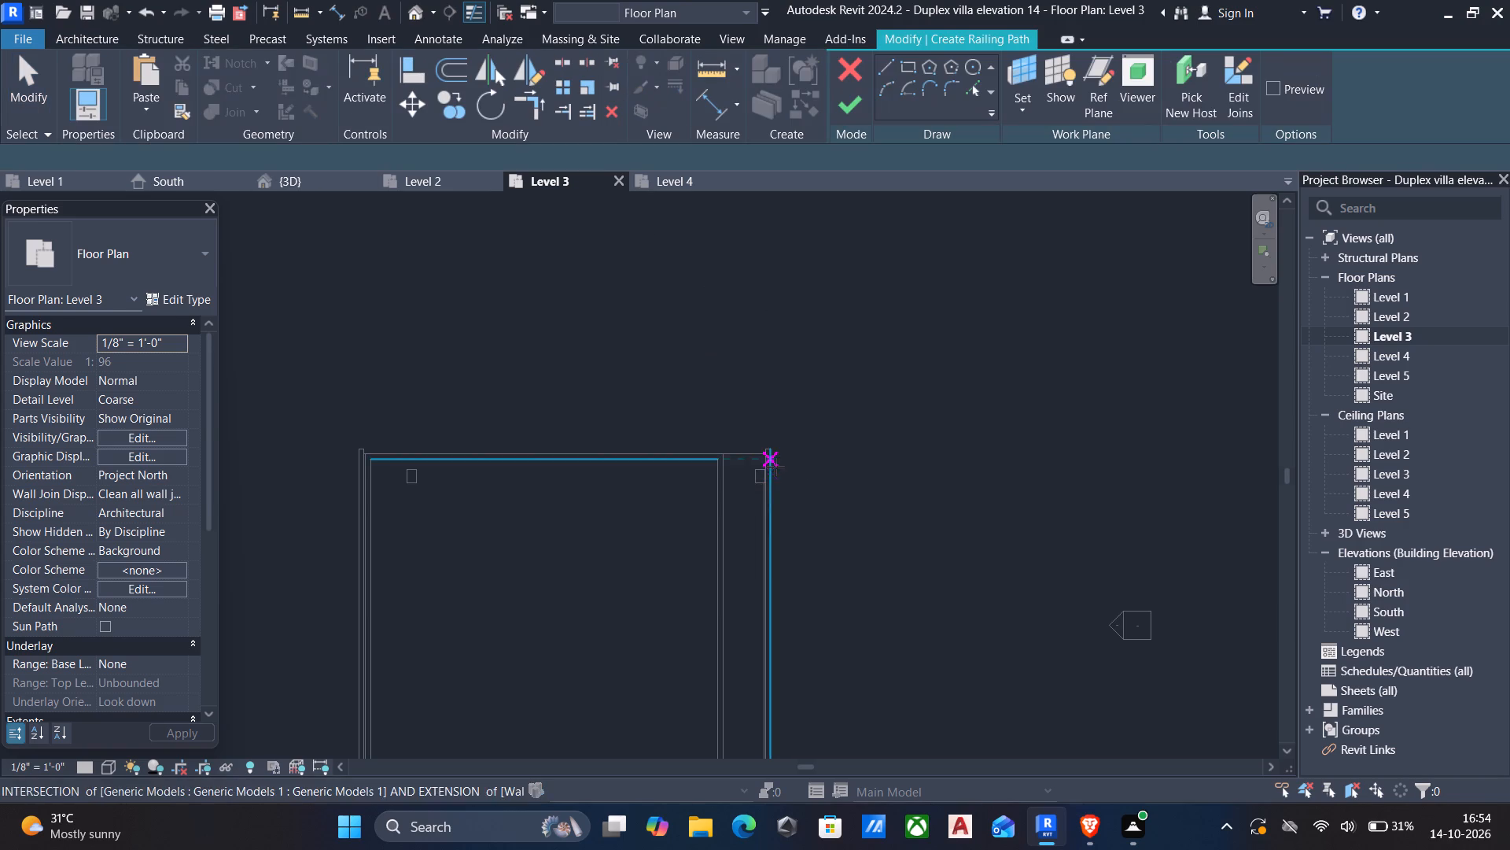
{"action": "scroll", "coordinate": [775, 467], "scroll_direction": "up", "scroll_amount": 8}
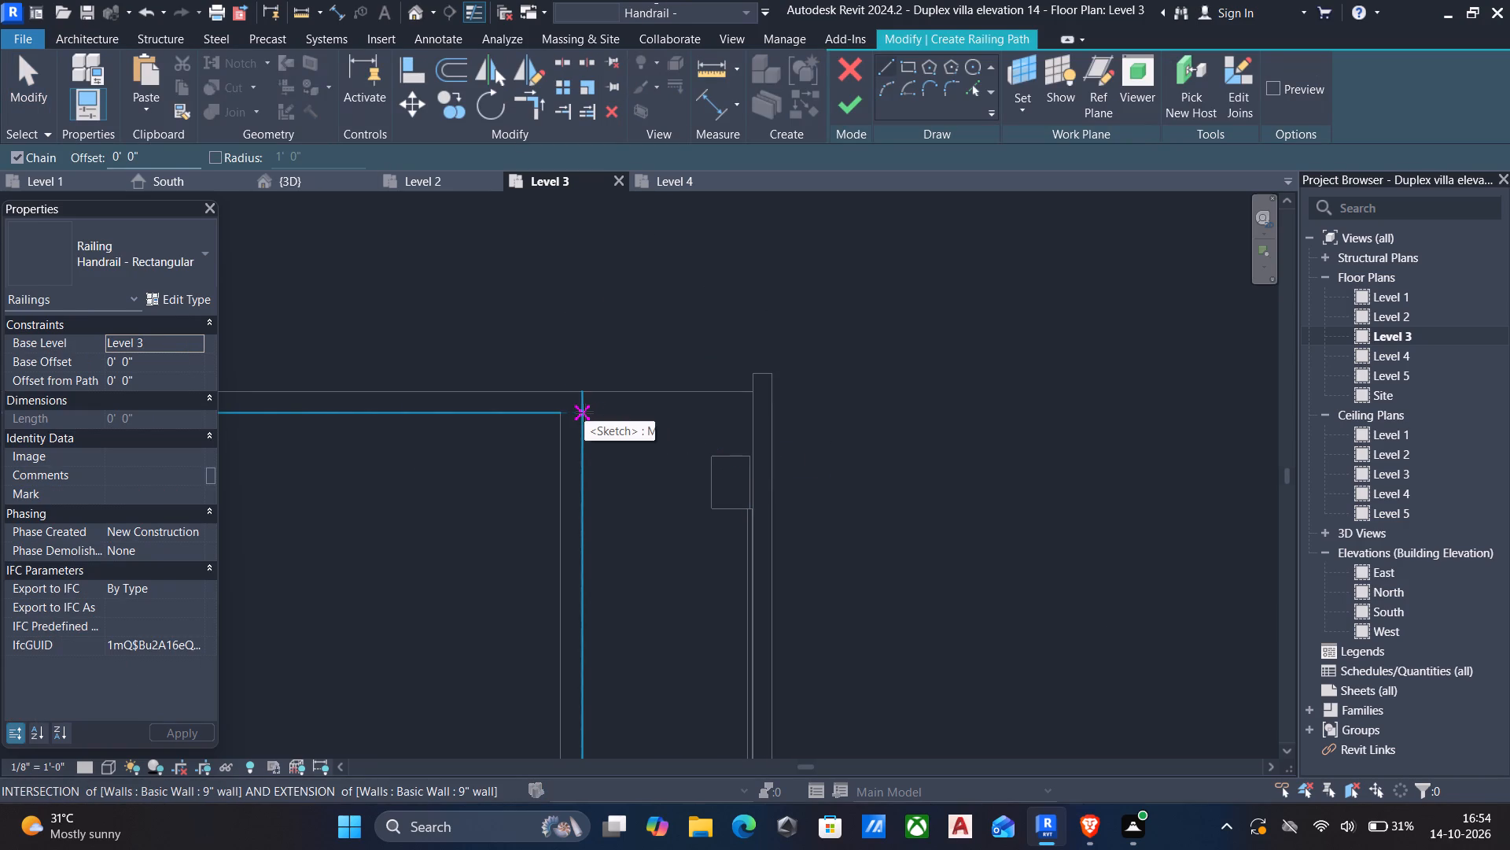
{"action": "left_click", "coordinate": [584, 412]}
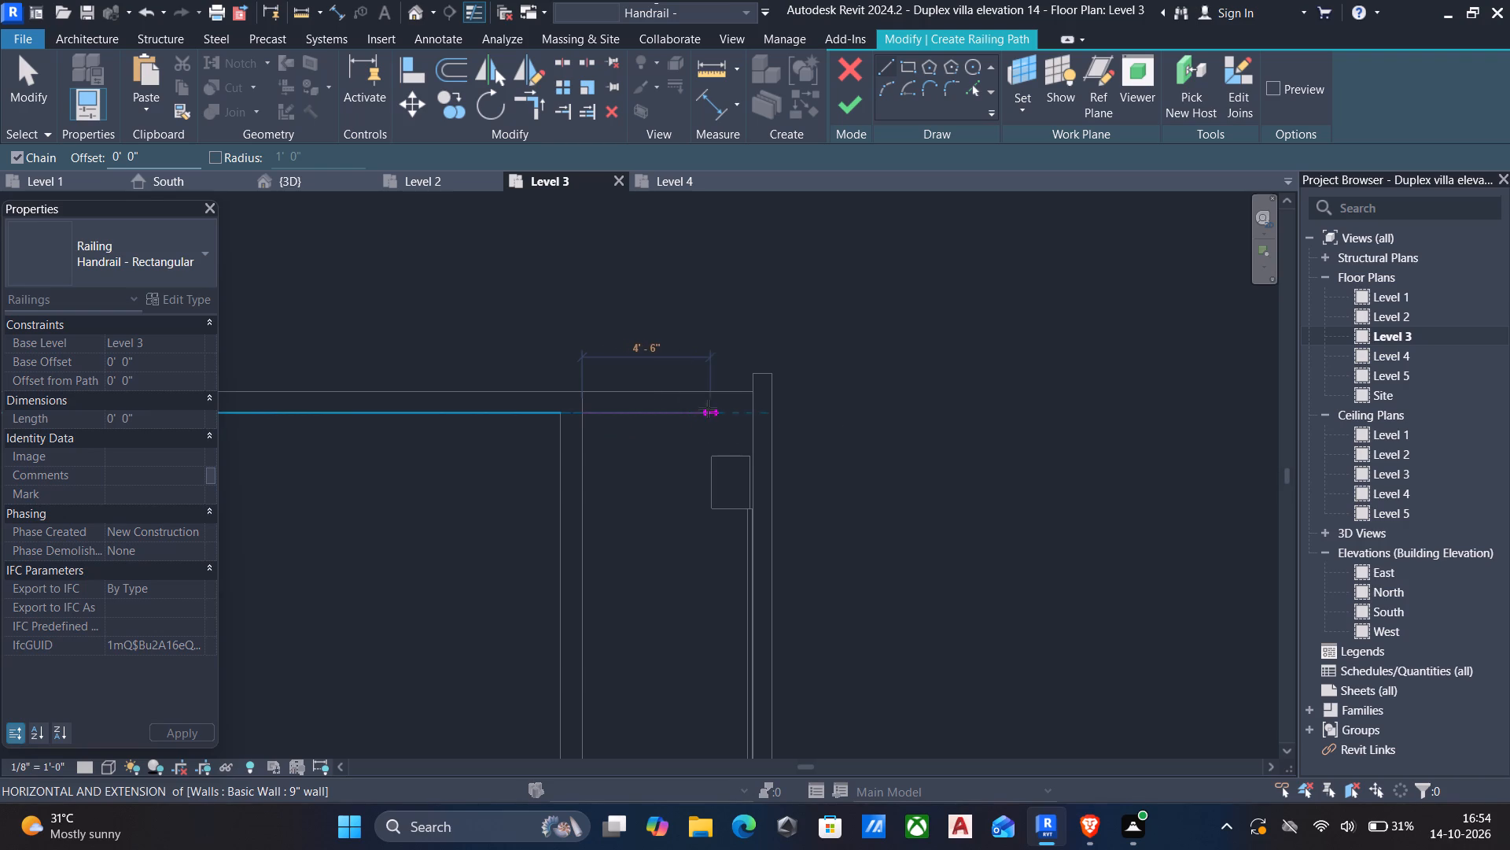
{"action": "scroll", "coordinate": [741, 415], "scroll_direction": "up", "scroll_amount": 5}
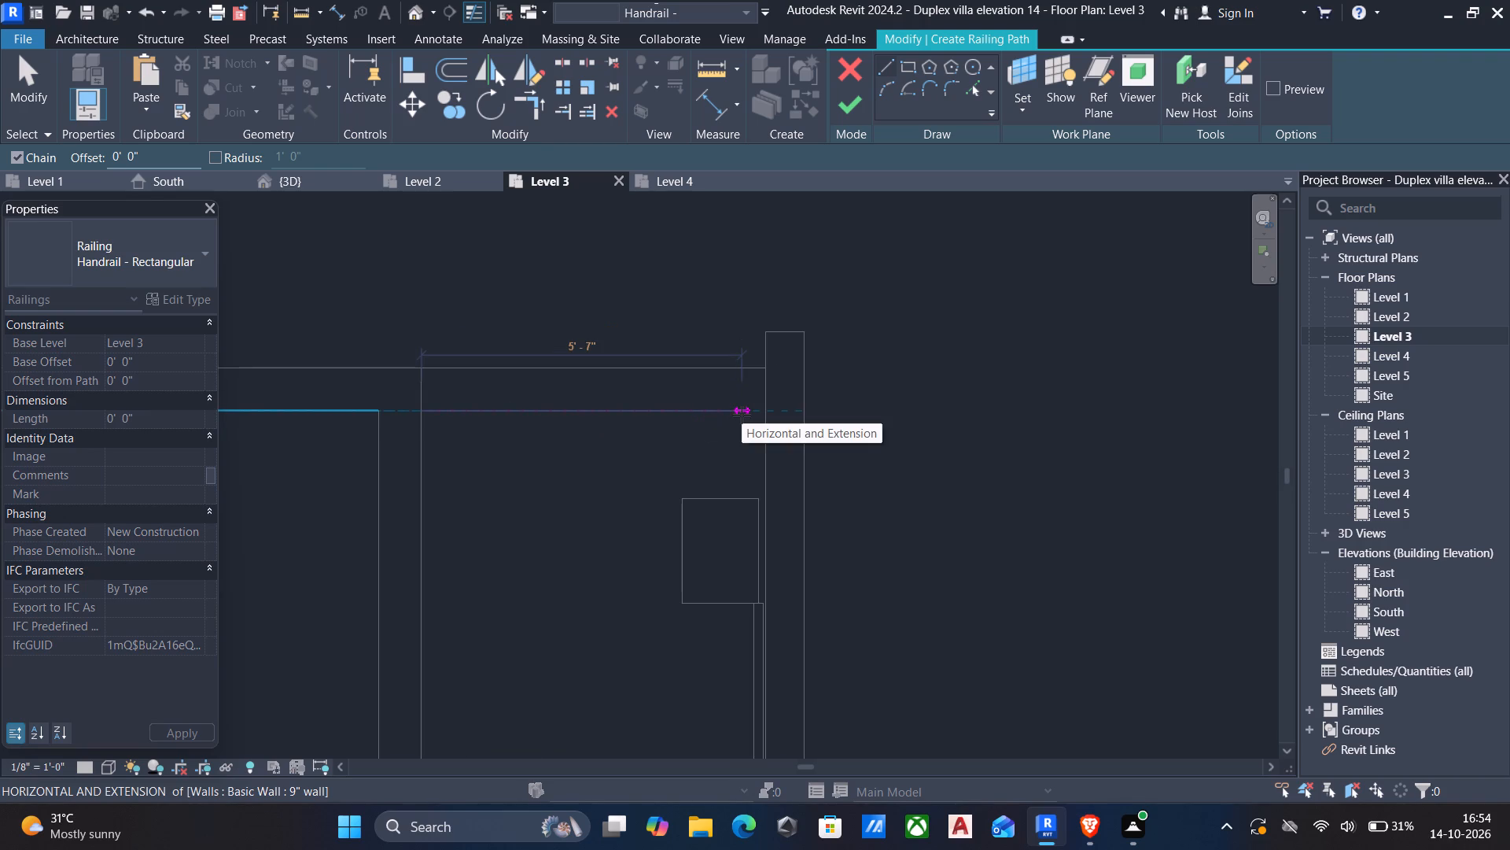
{"action": "left_click", "coordinate": [751, 414]}
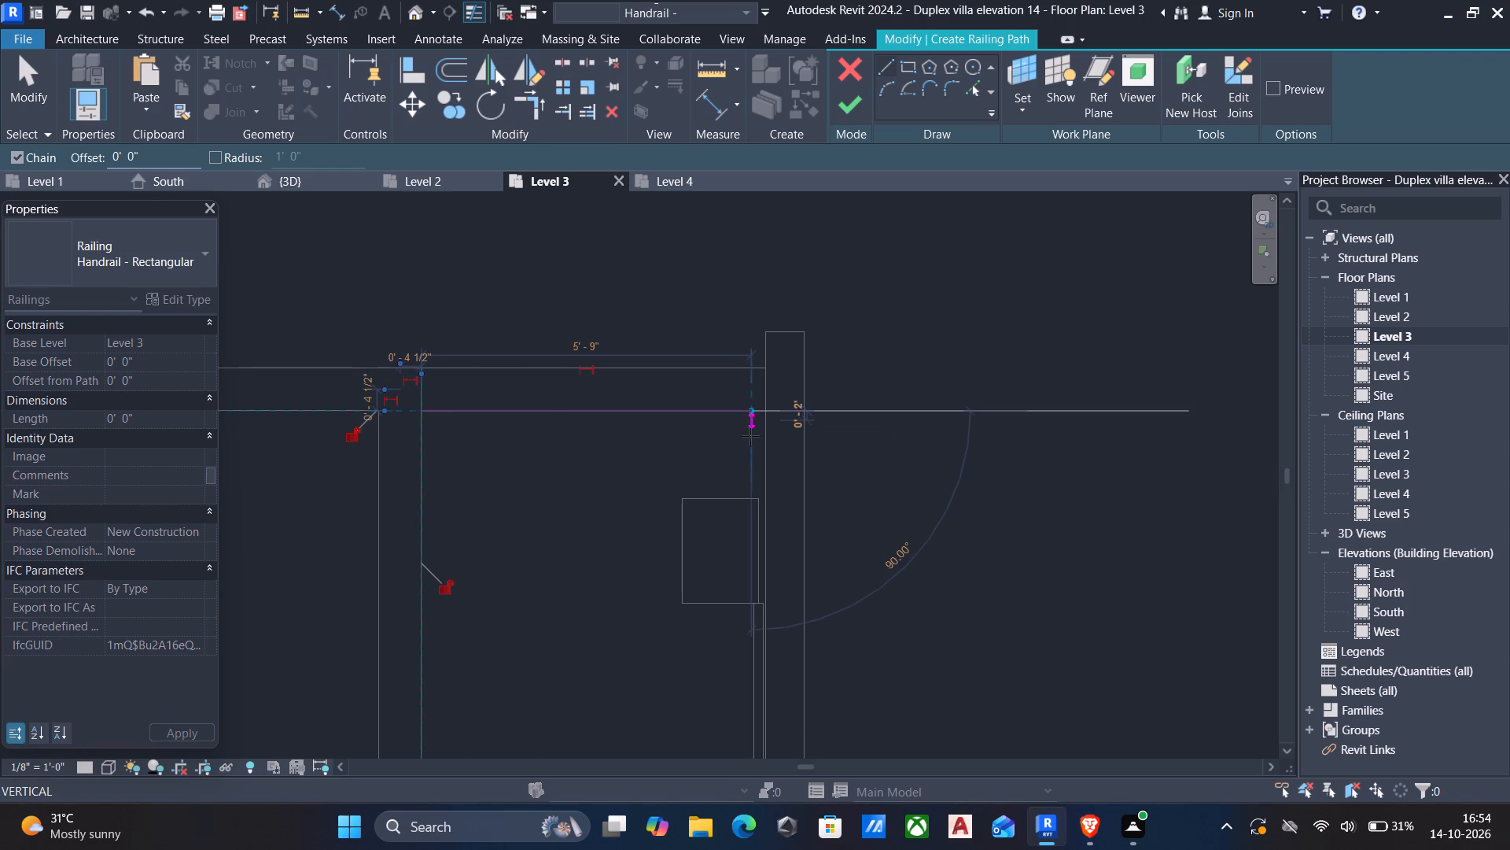
{"action": "left_click", "coordinate": [753, 496]}
{"action": "key", "text": "Escape"}
{"action": "key", "text": "Escape"}
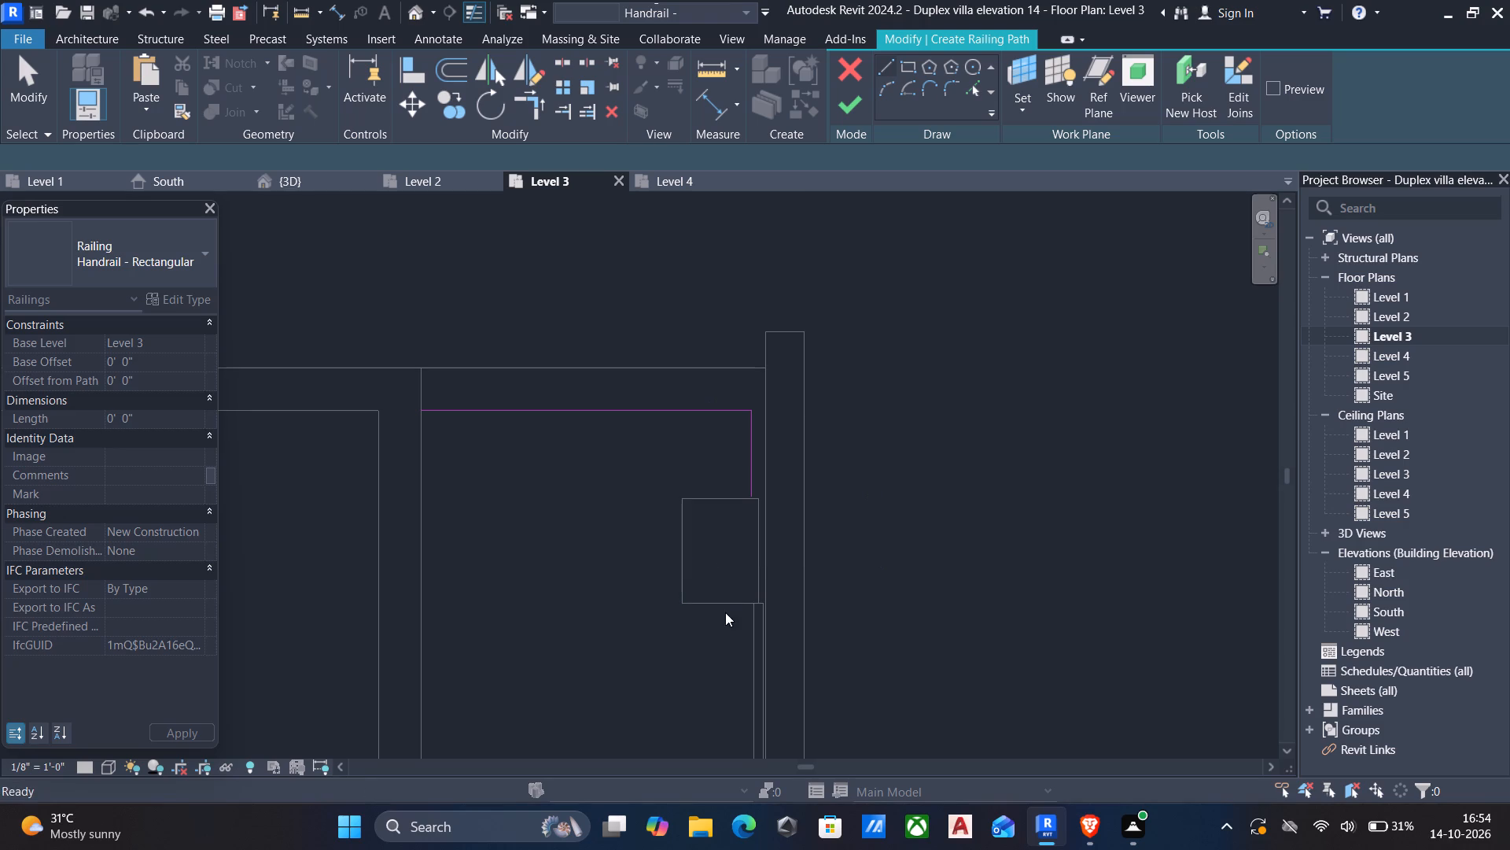
Align the new path's east segment with the existing east railing's outer line and finish the railing.
{"action": "key", "text": "a"}
{"action": "key", "text": "l"}
{"action": "scroll", "coordinate": [739, 630], "scroll_direction": "up", "scroll_amount": 5}
{"action": "left_click", "coordinate": [785, 615]}
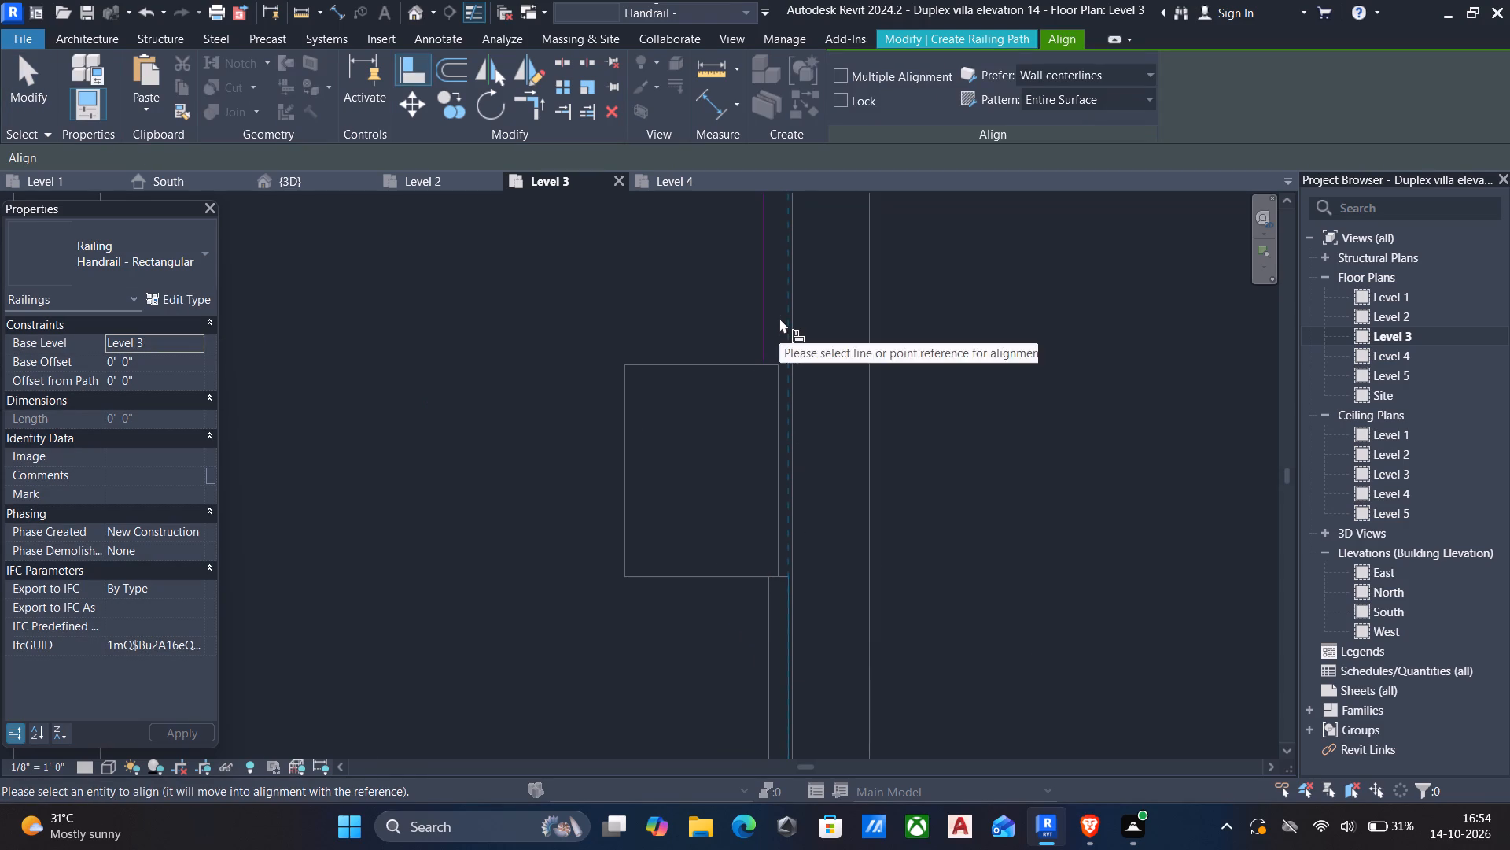
{"action": "left_click", "coordinate": [770, 318]}
{"action": "scroll", "coordinate": [716, 349], "scroll_direction": "down", "scroll_amount": 6}
{"action": "middle_click_drag", "start_coordinate": [640, 369], "coordinate": [700, 405]}
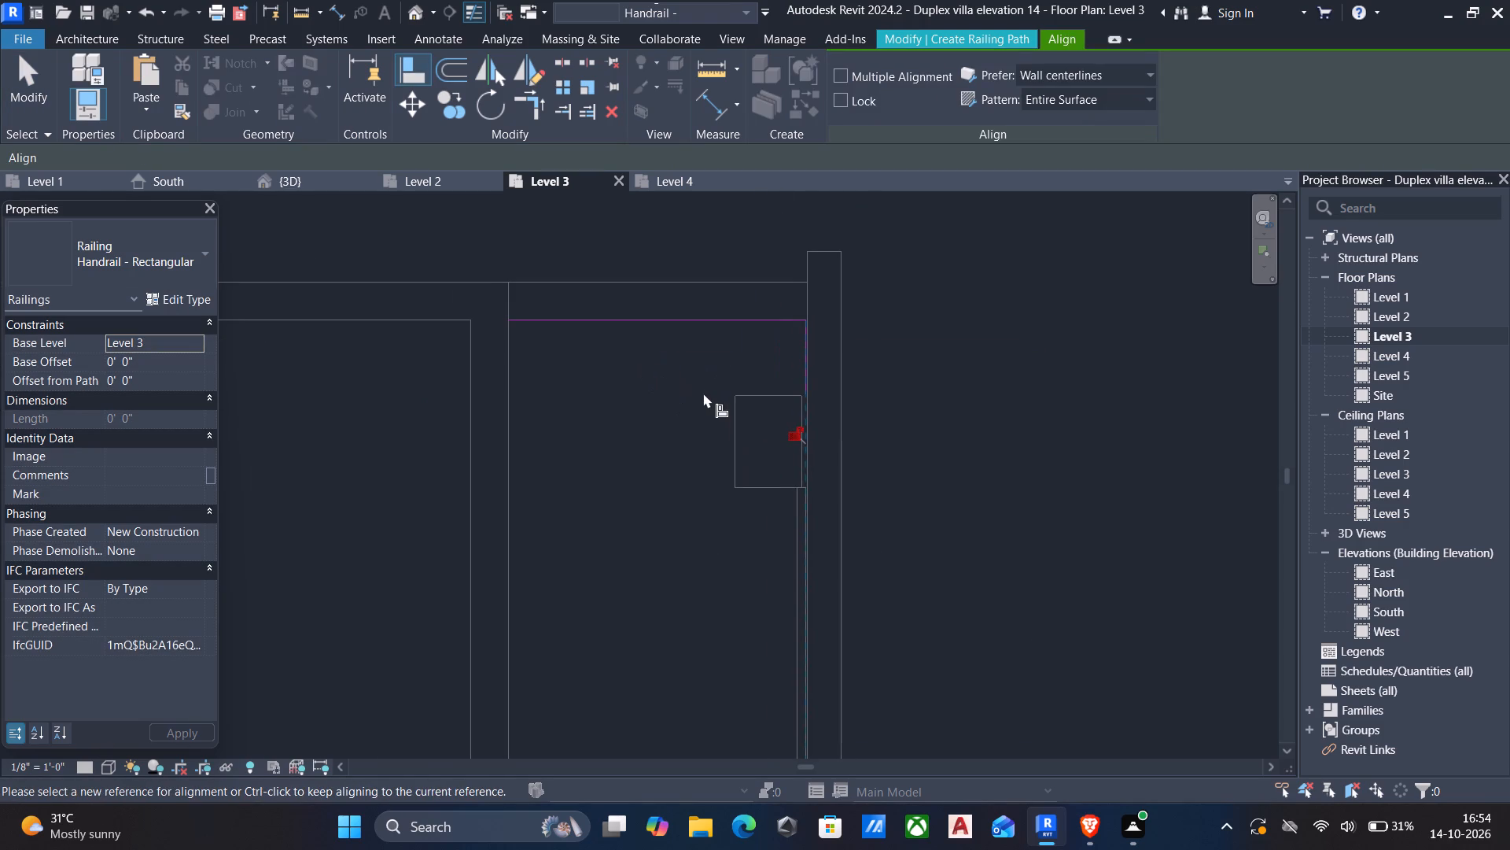
{"action": "key", "text": "Escape"}
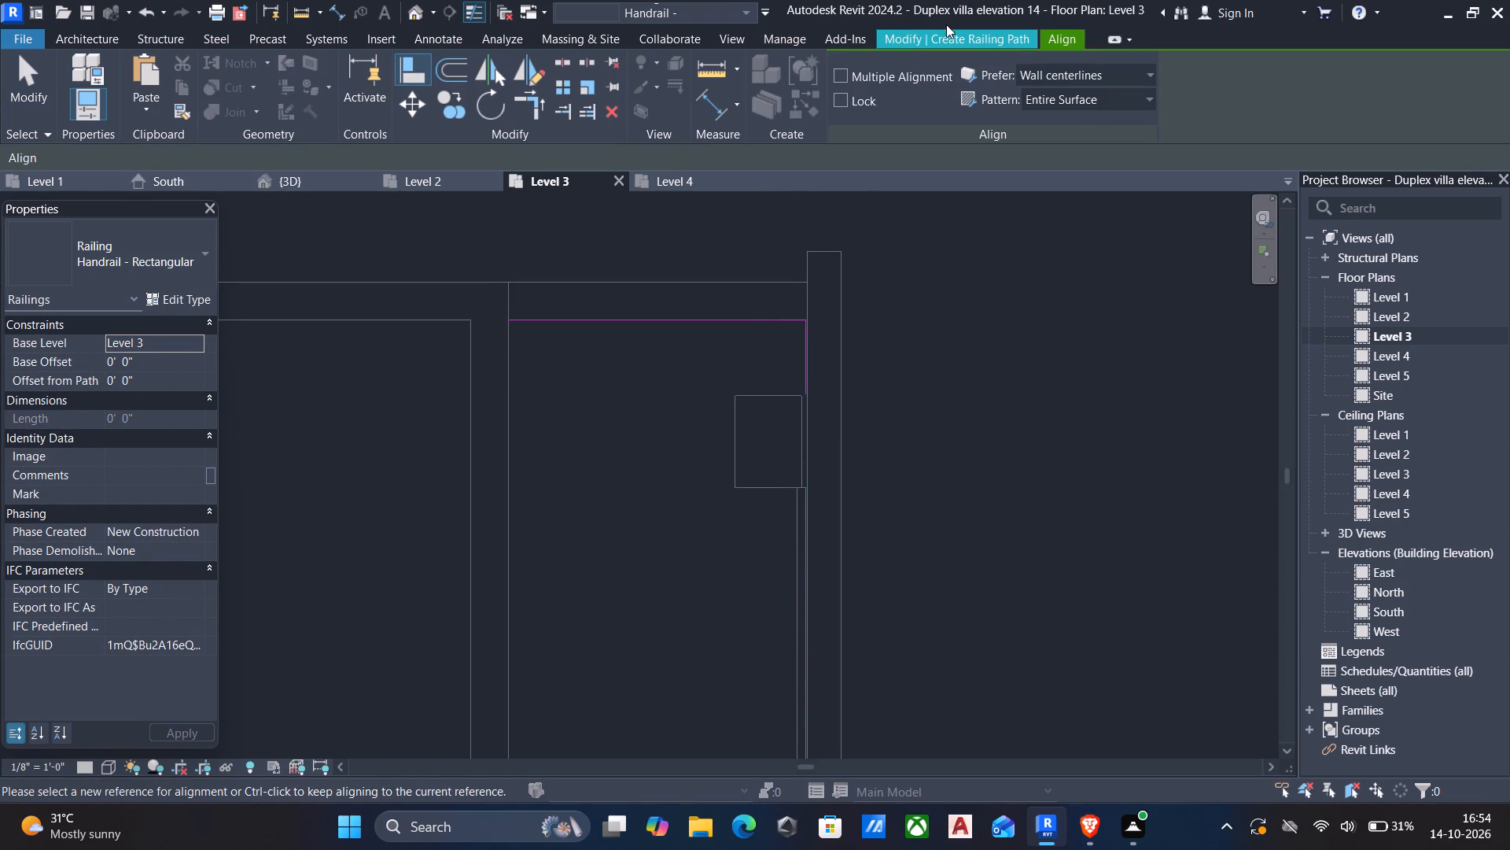
{"action": "left_click", "coordinate": [957, 30]}
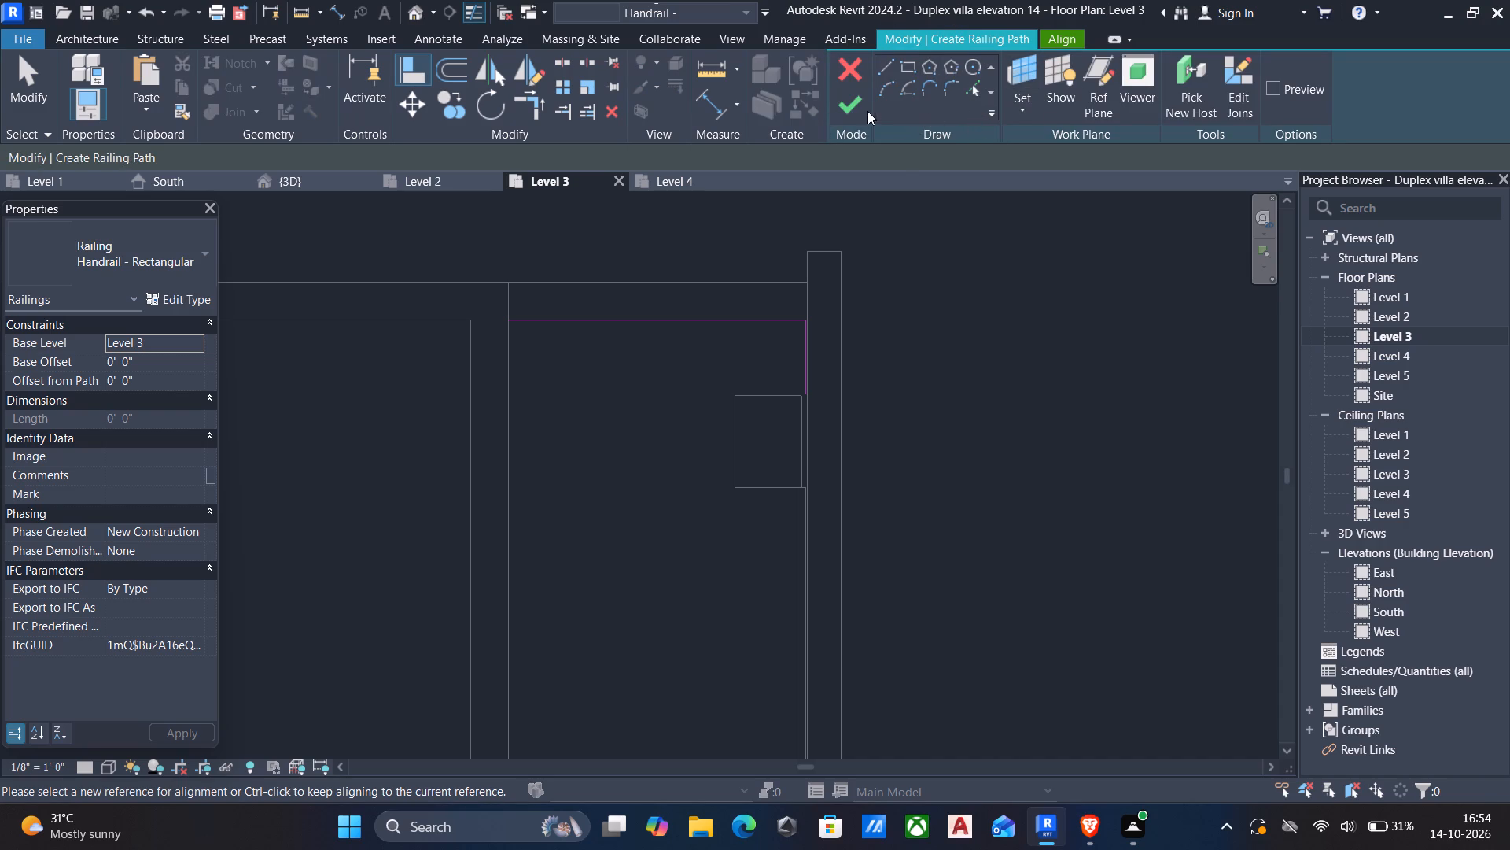
{"action": "left_click", "coordinate": [846, 105]}
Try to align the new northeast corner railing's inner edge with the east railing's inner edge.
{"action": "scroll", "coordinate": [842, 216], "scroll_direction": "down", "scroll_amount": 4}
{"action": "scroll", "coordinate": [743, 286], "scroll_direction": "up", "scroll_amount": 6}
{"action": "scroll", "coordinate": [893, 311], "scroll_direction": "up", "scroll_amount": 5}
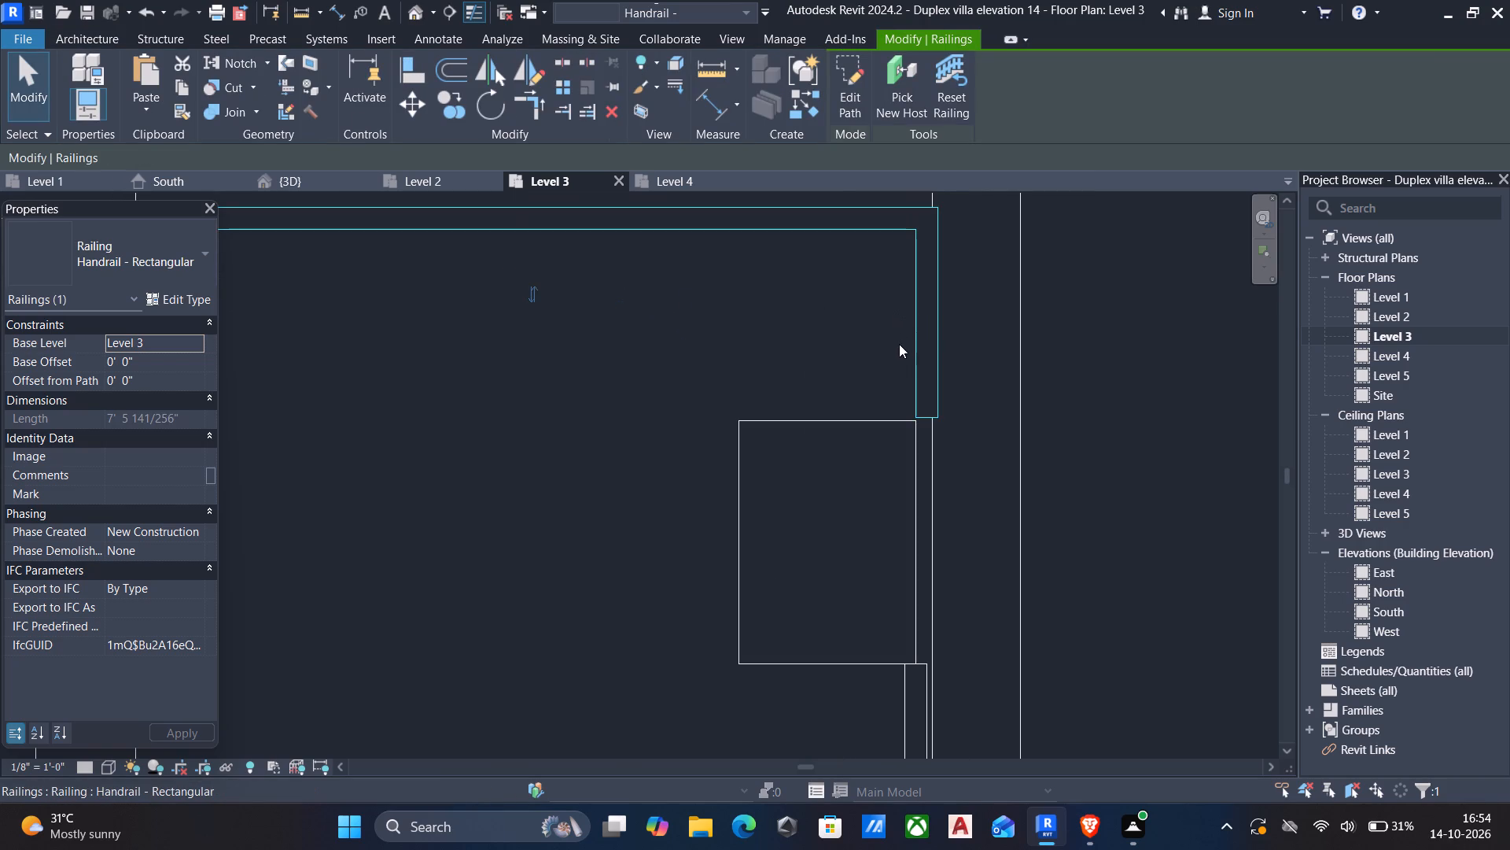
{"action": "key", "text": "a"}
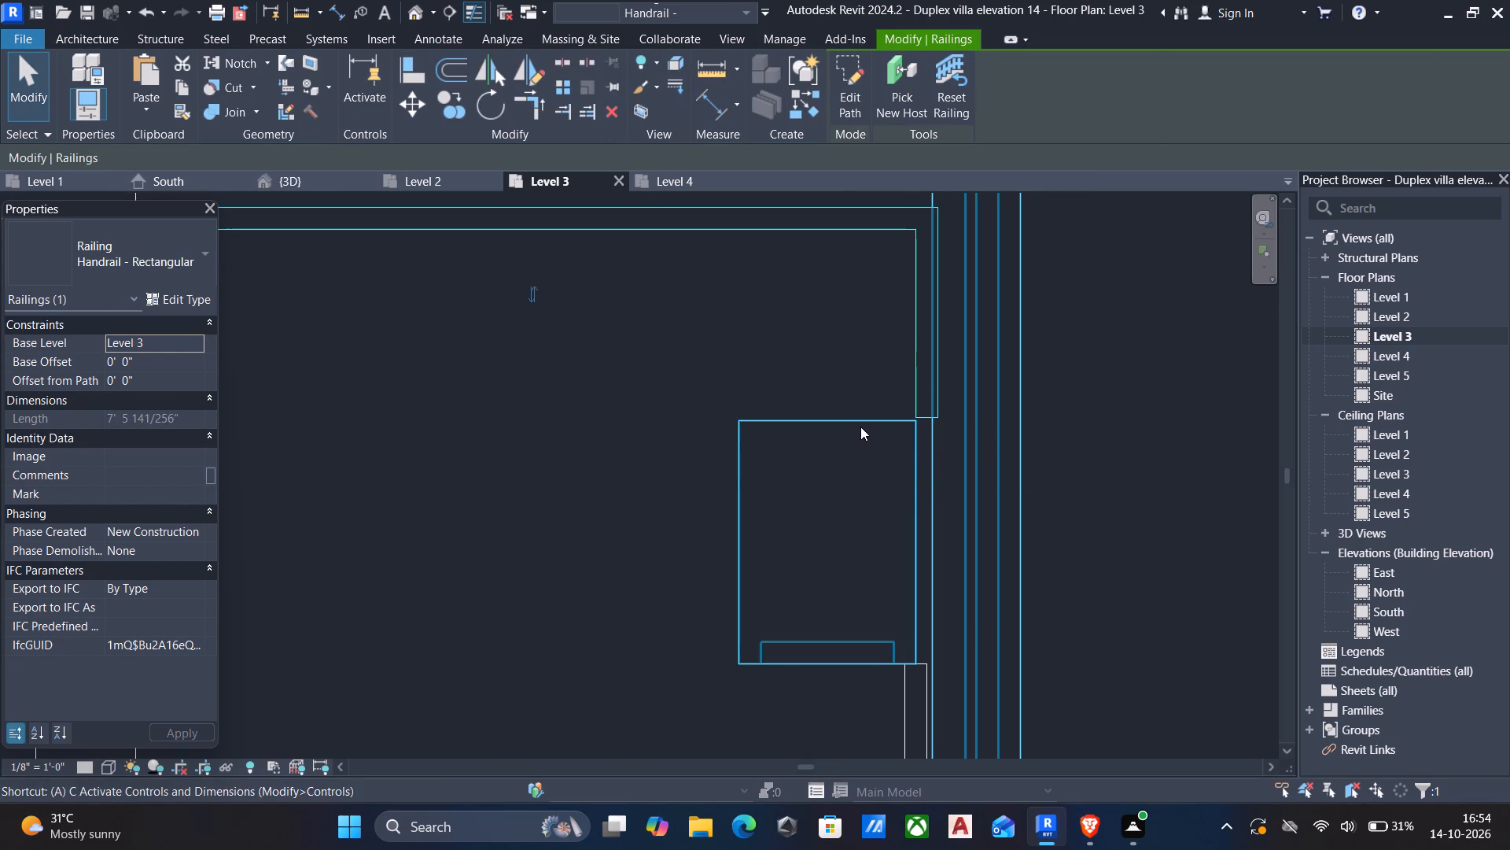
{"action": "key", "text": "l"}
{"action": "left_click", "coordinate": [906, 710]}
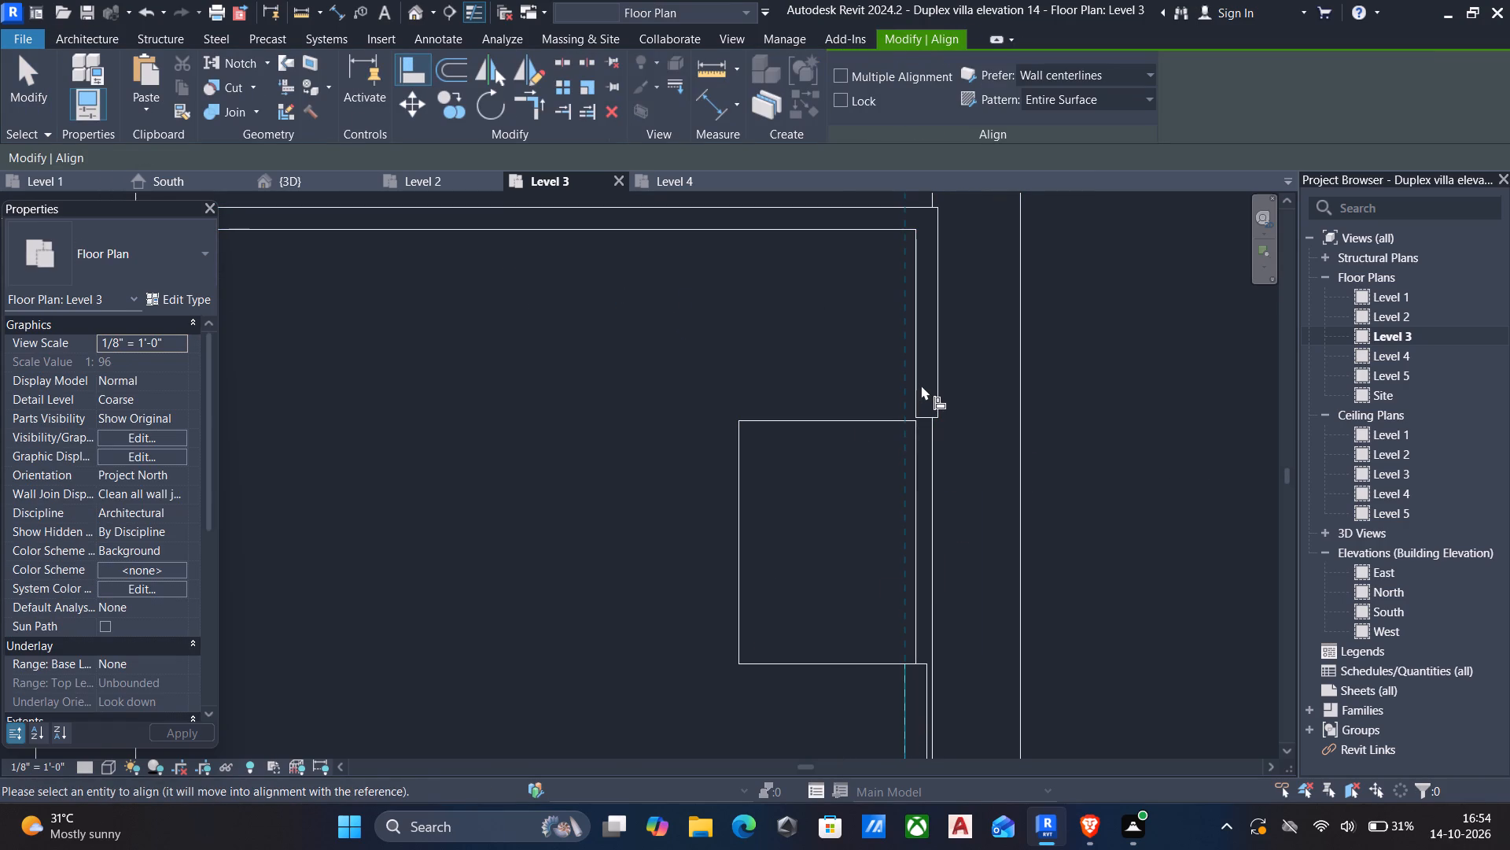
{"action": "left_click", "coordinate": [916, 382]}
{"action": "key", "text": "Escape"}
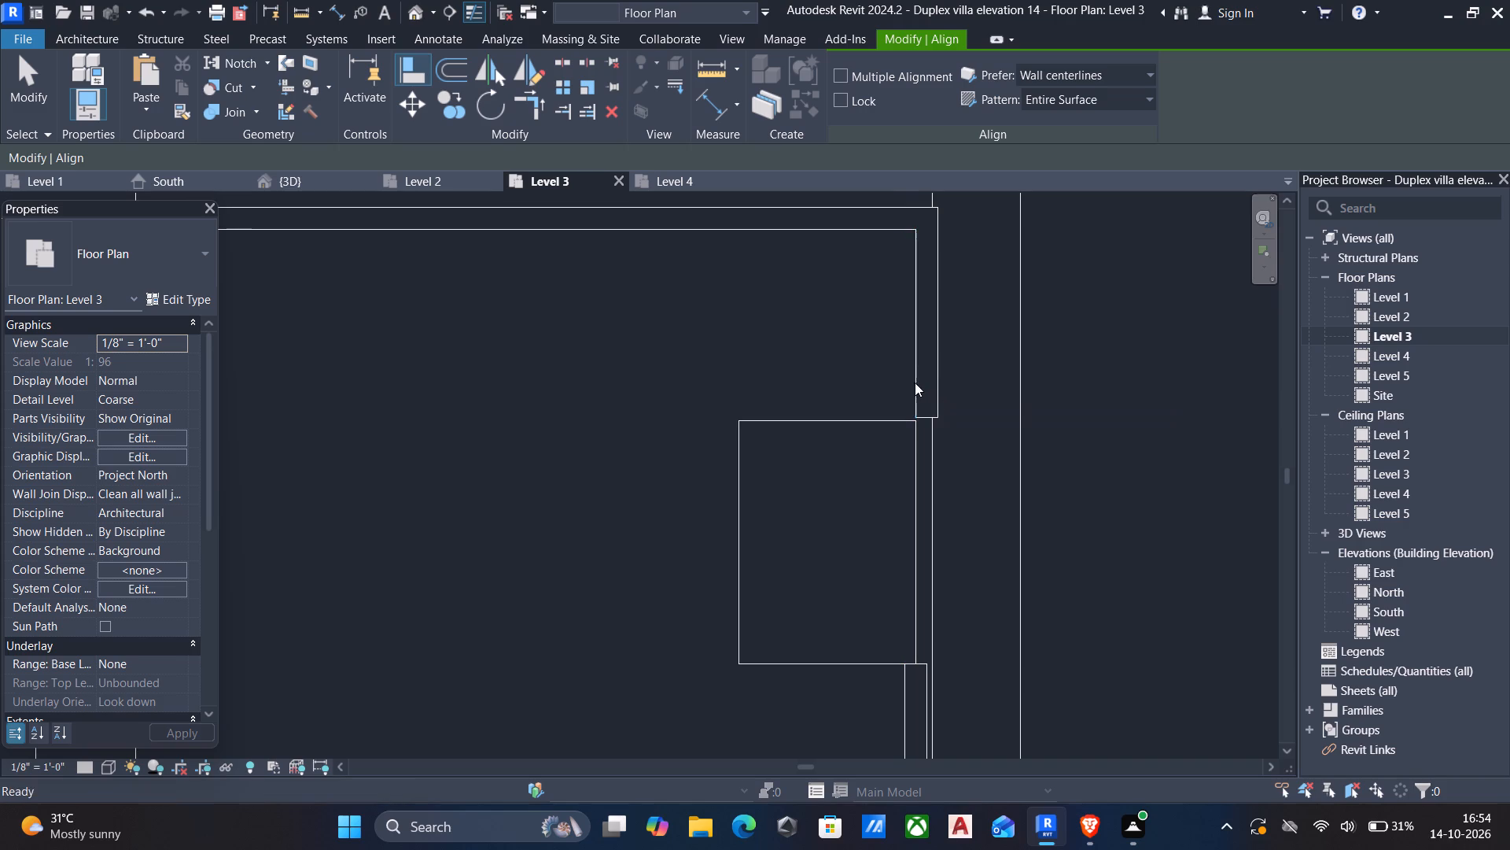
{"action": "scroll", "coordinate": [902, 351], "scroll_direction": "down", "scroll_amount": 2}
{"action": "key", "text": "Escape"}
Nudge the northeast corner railing two increments west, in line with the existing east railing.
{"action": "left_click", "coordinate": [849, 264]}
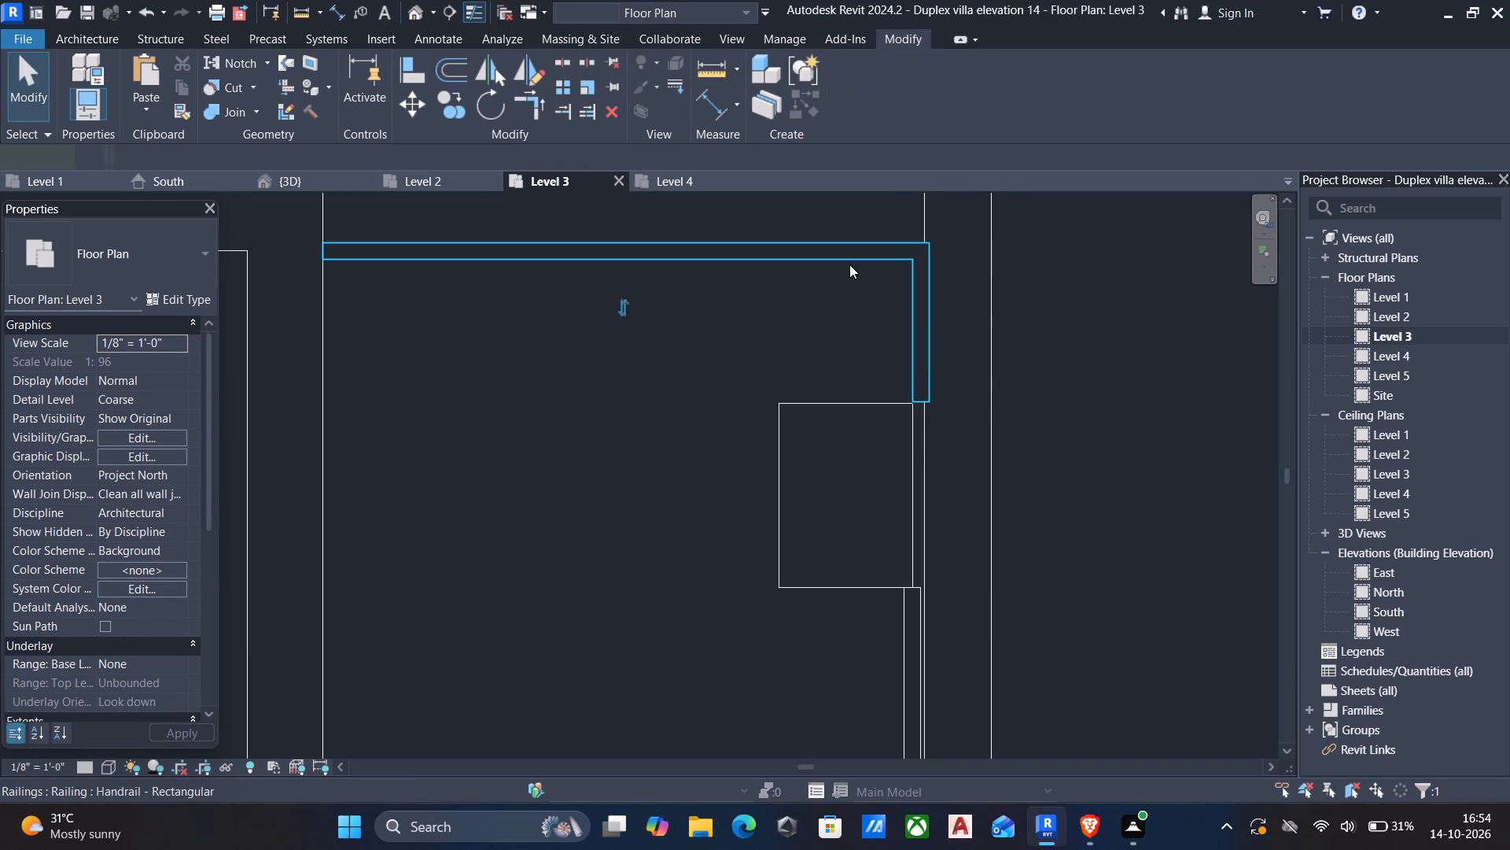
{"action": "key", "text": "Left"}
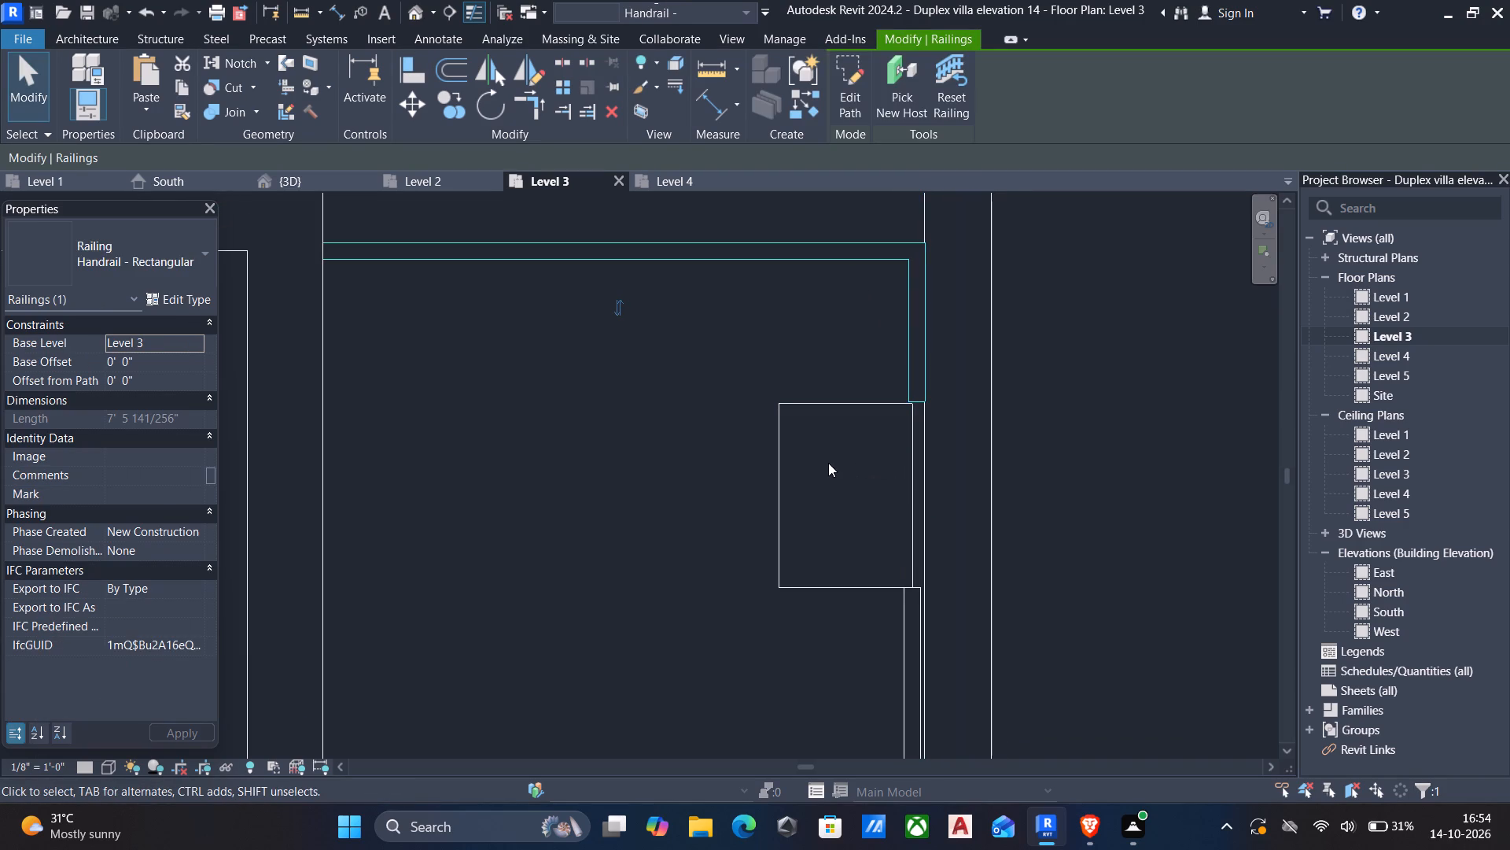
{"action": "key", "text": "Left"}
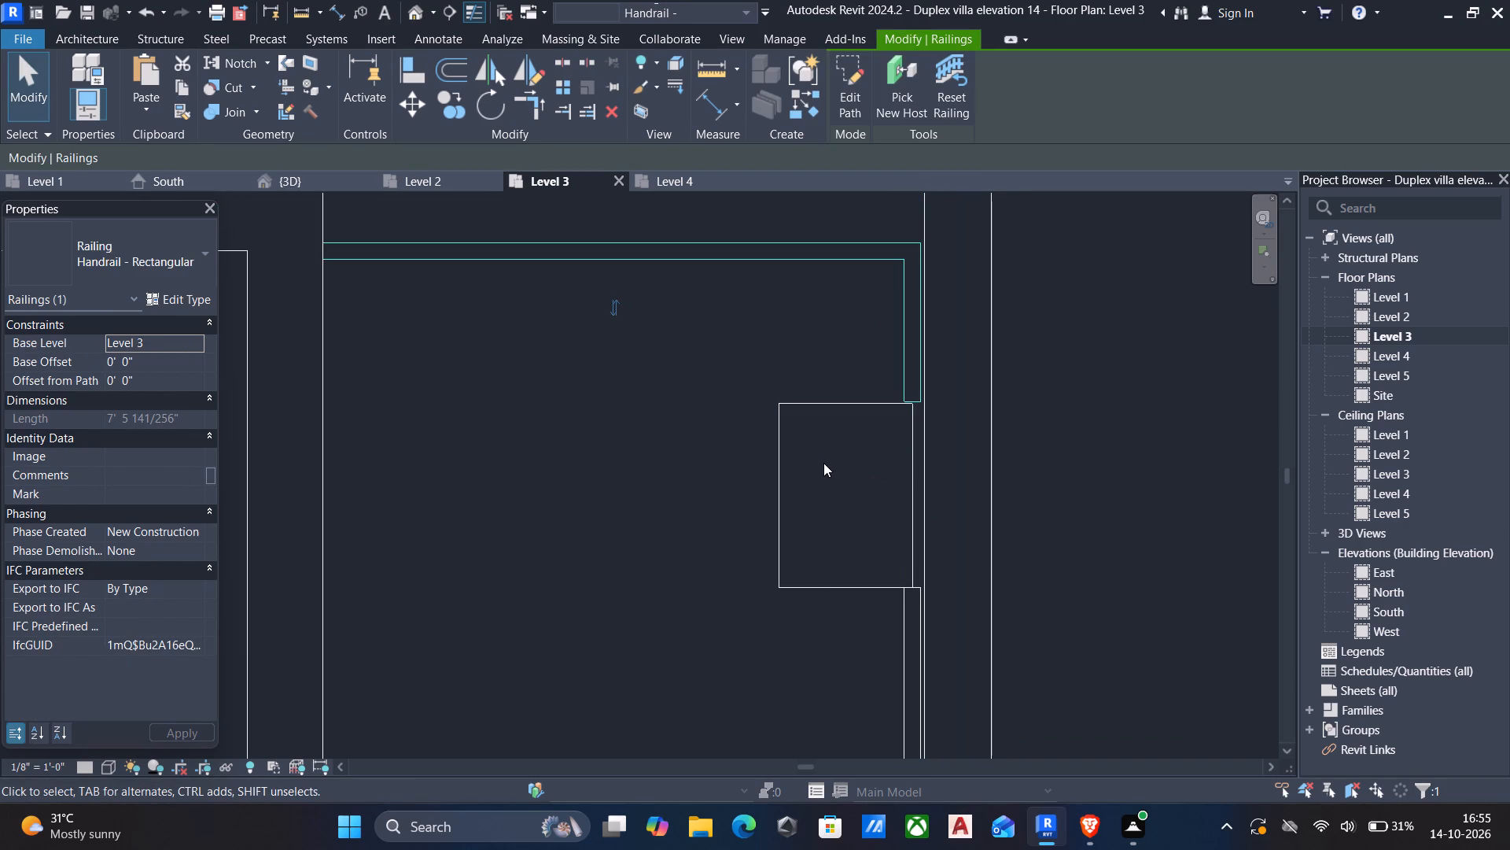
{"action": "key", "text": "Escape"}
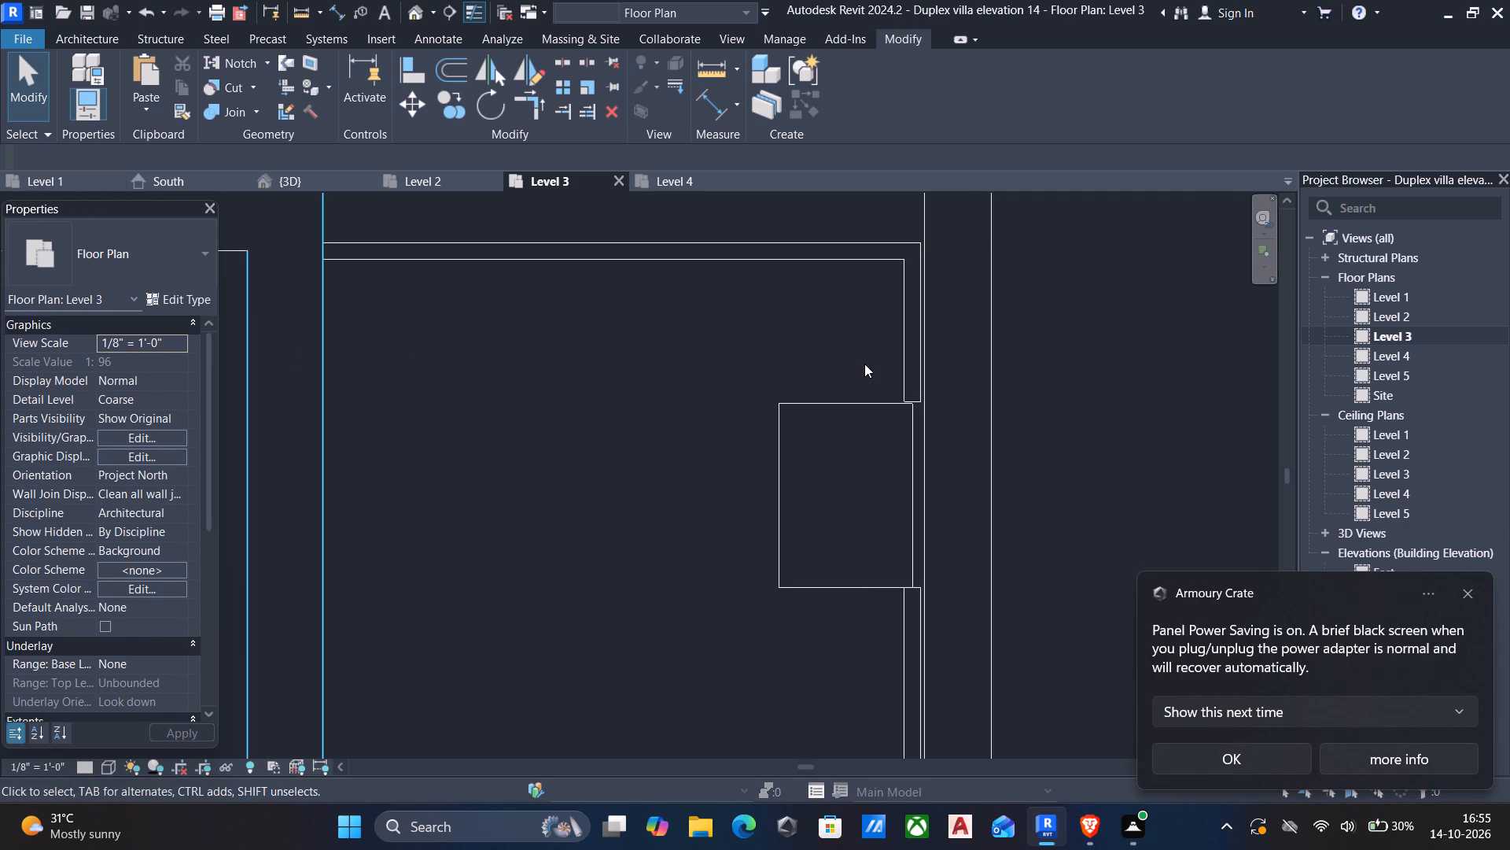
Inspect the new northeast corner railing where it meets the house and the pillar in the 3D view.
{"action": "scroll", "coordinate": [864, 364], "scroll_direction": "down", "scroll_amount": 1}
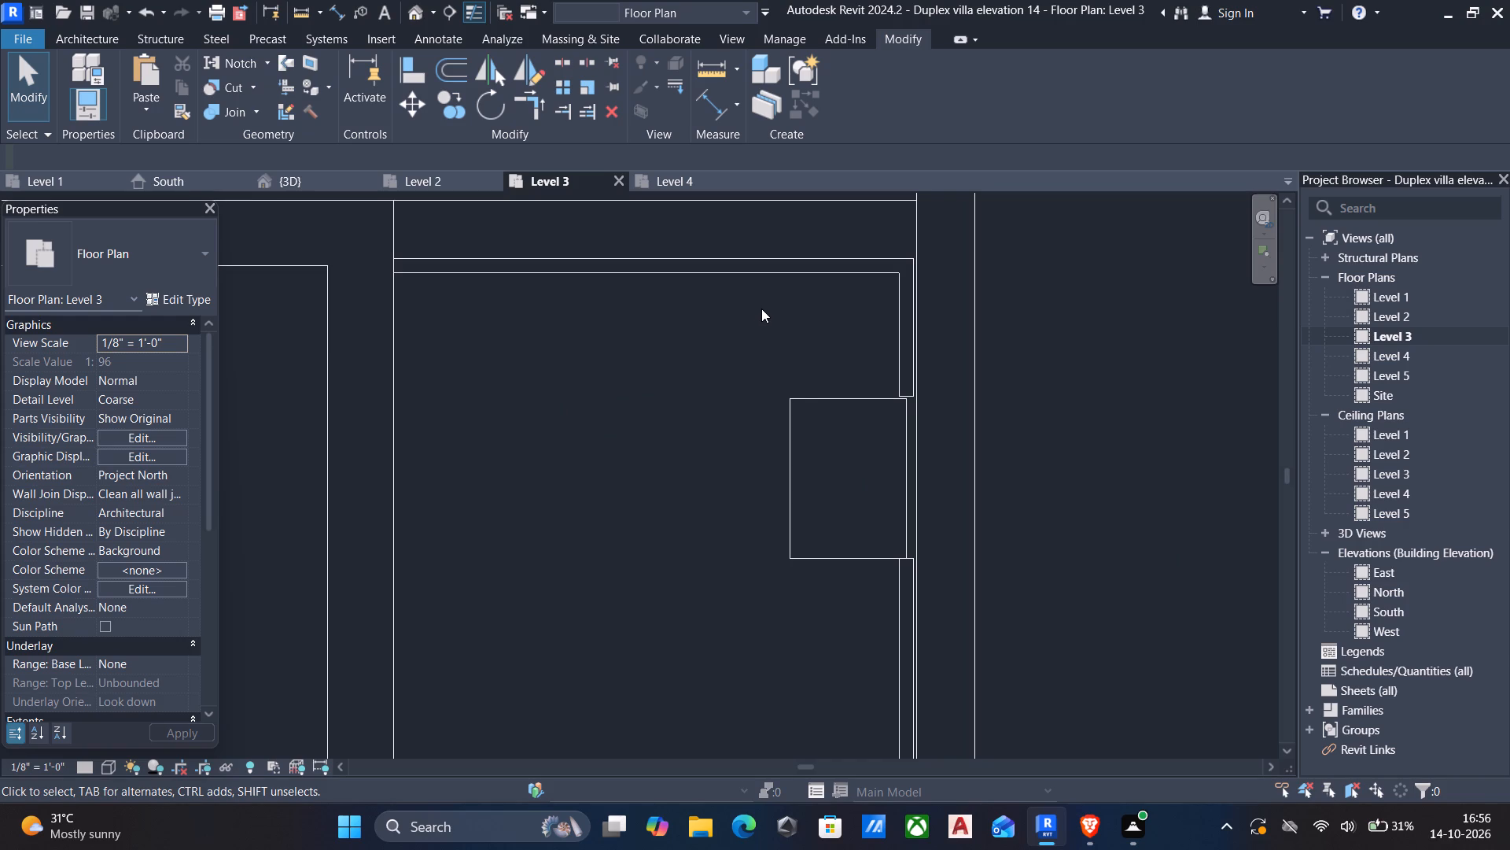
{"action": "left_click", "coordinate": [413, 13]}
{"action": "scroll", "coordinate": [884, 493], "scroll_direction": "down", "scroll_amount": 2}
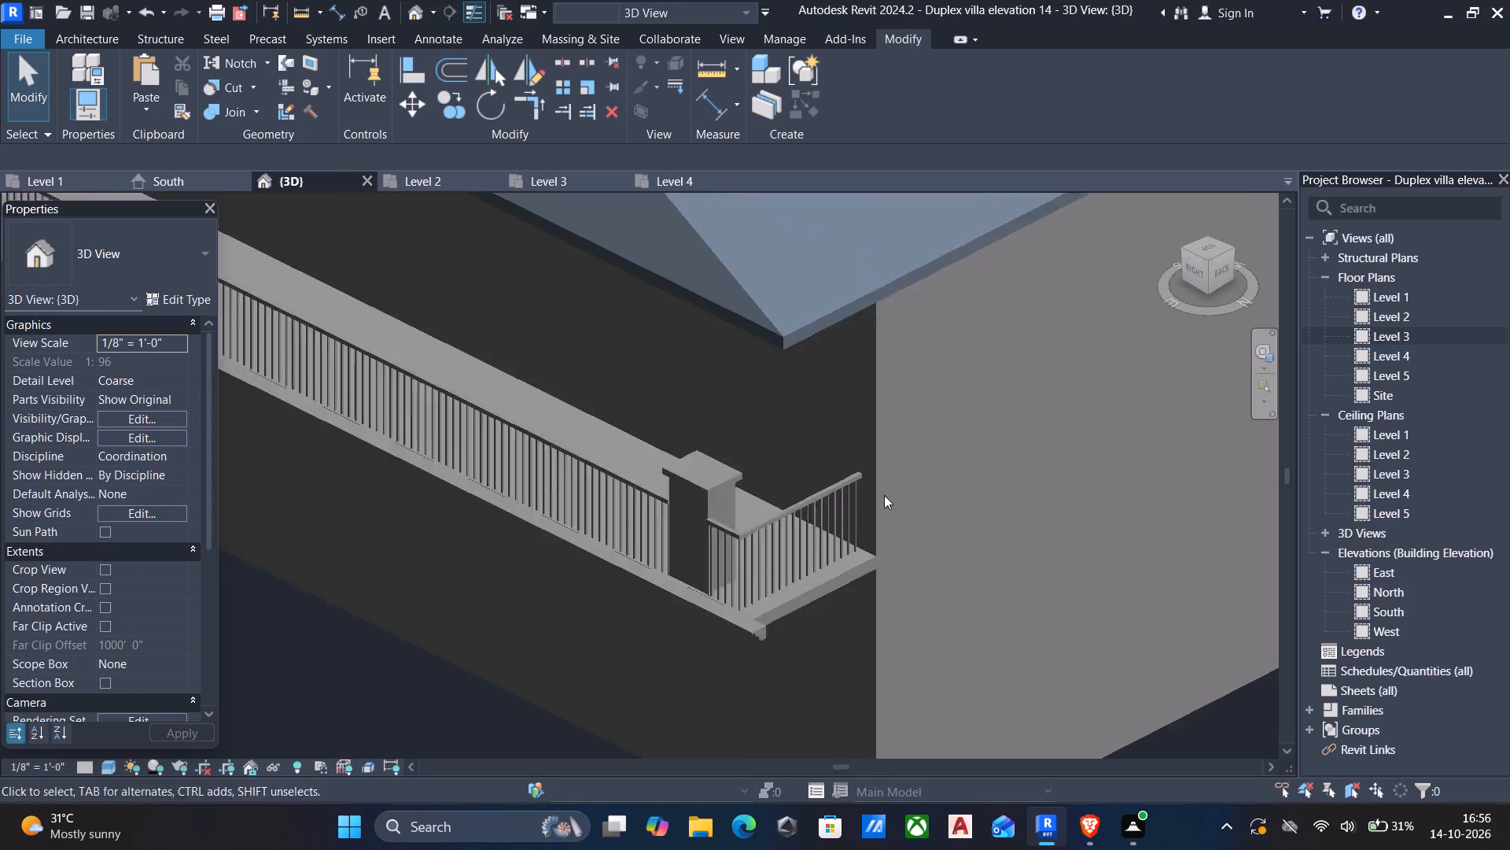
{"action": "scroll", "coordinate": [884, 495], "scroll_direction": "down", "scroll_amount": 3}
{"action": "scroll", "coordinate": [841, 498], "scroll_direction": "up", "scroll_amount": 5}
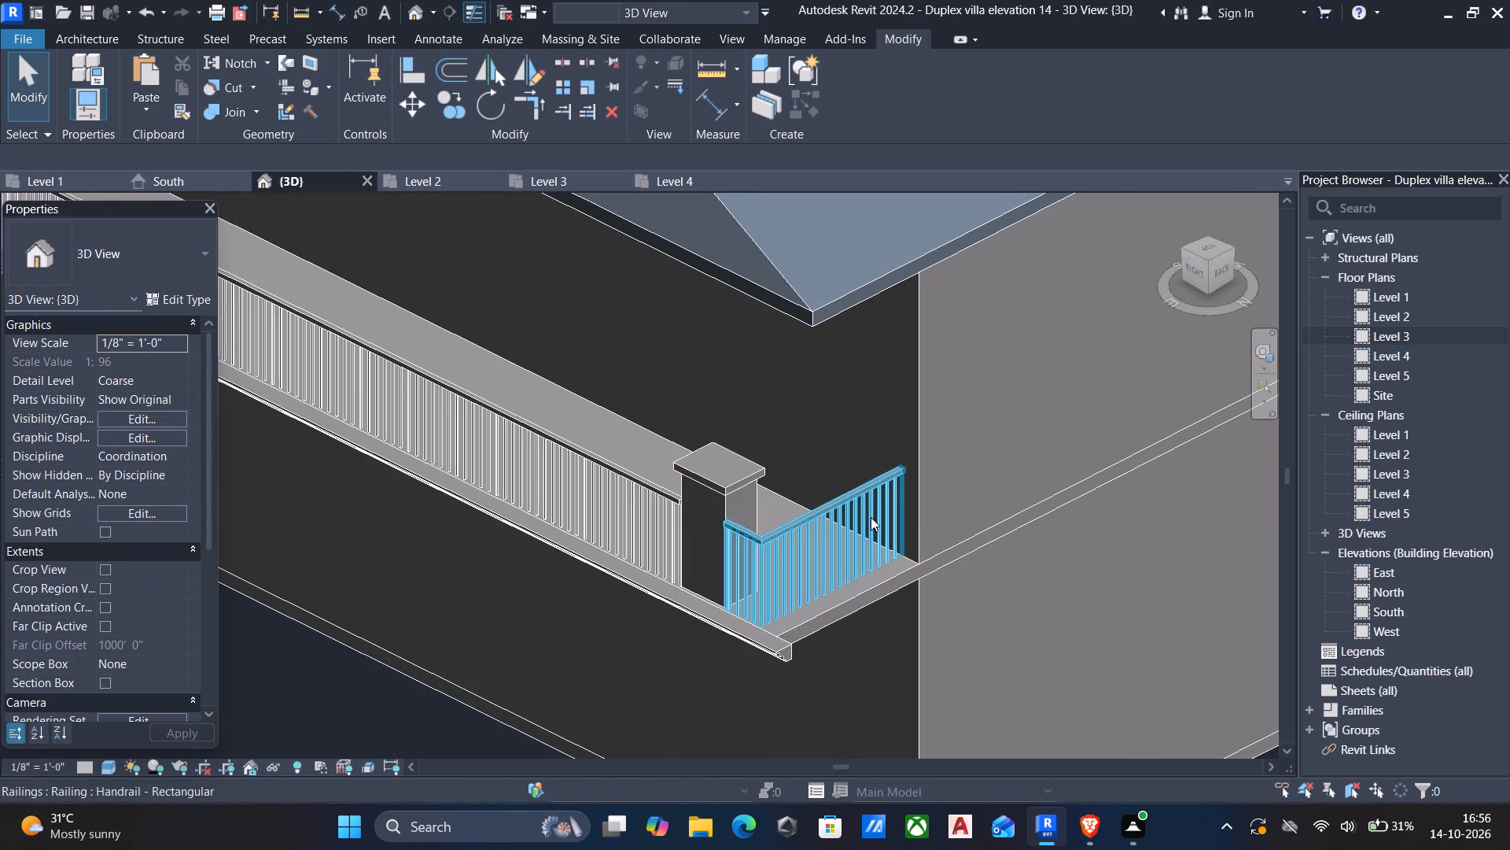
{"action": "scroll", "coordinate": [879, 531], "scroll_direction": "down", "scroll_amount": 1}
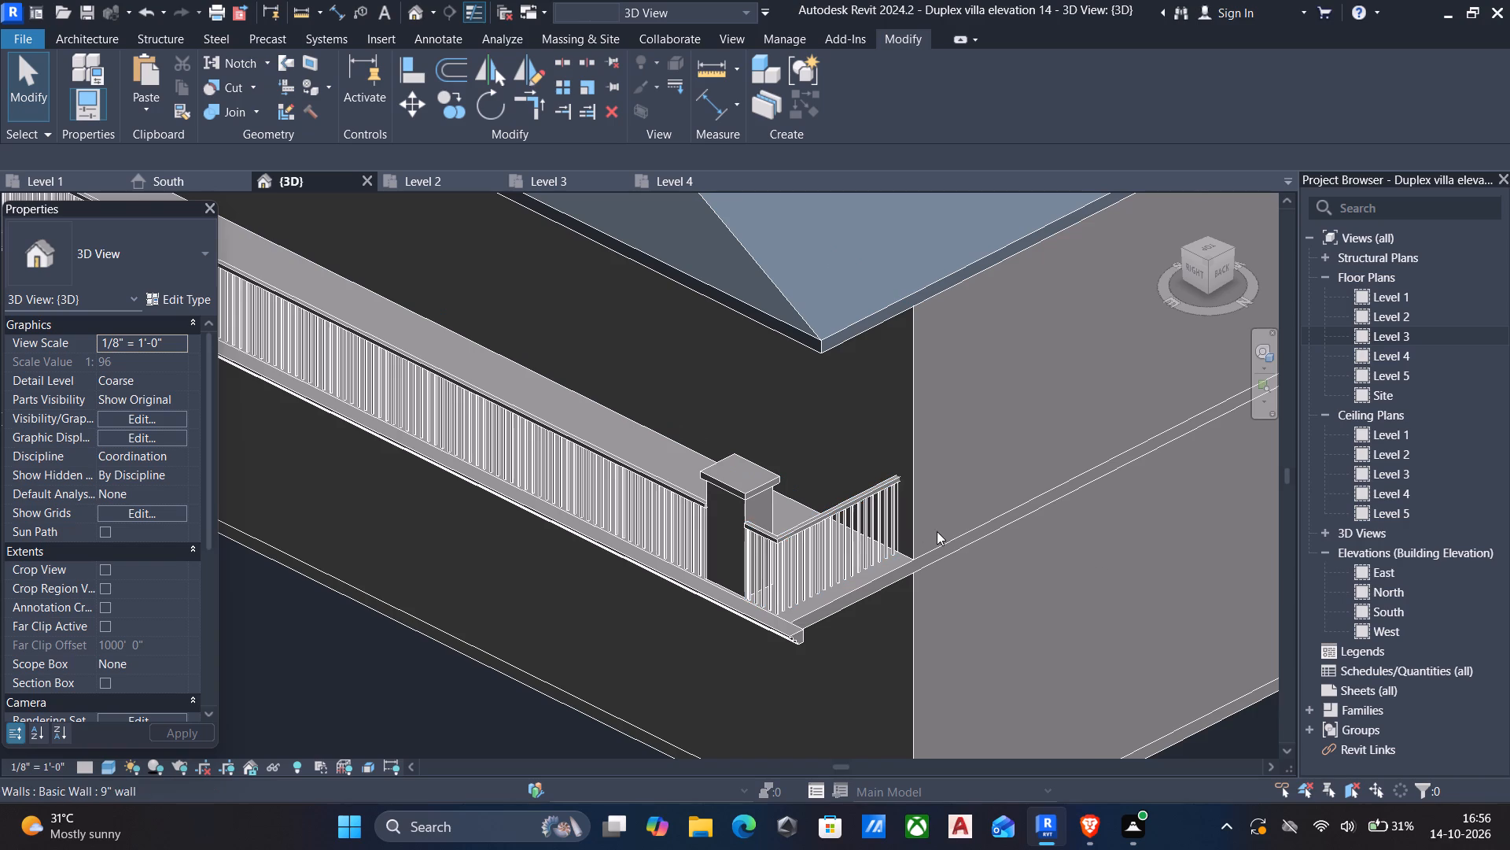
{"action": "scroll", "coordinate": [938, 549], "scroll_direction": "down", "scroll_amount": 1}
{"action": "scroll", "coordinate": [555, 464], "scroll_direction": "down", "scroll_amount": 6}
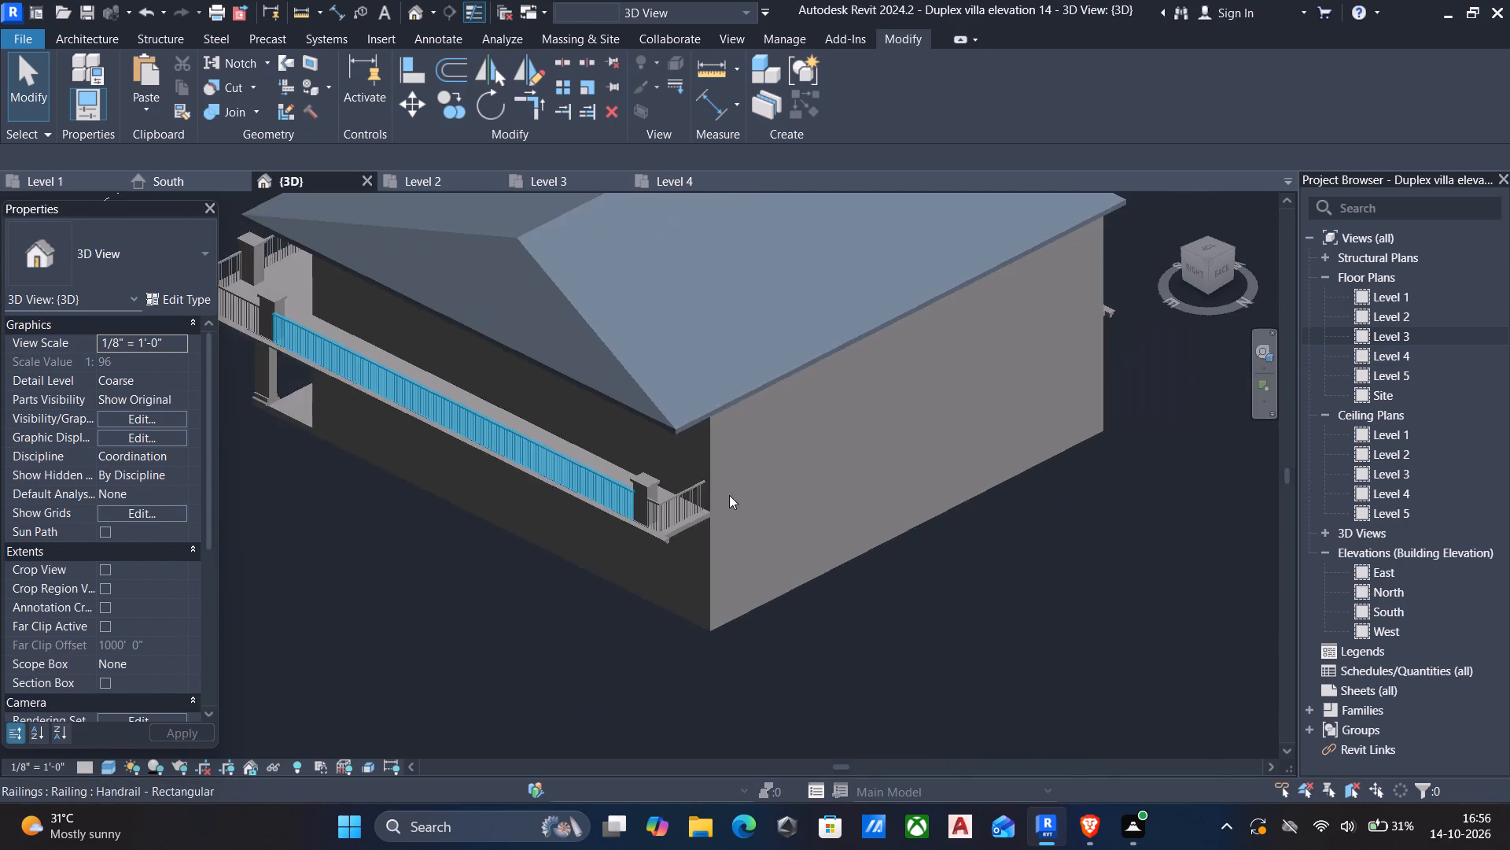
{"action": "scroll", "coordinate": [729, 495], "scroll_direction": "down", "scroll_amount": 5}
Examine the villa's front facade and both sides in 3D, including the enclosed balcony and the bare west side.
{"action": "middle_click_drag", "start_coordinate": [730, 500], "coordinate": [1026, 446], "text": "shift"}
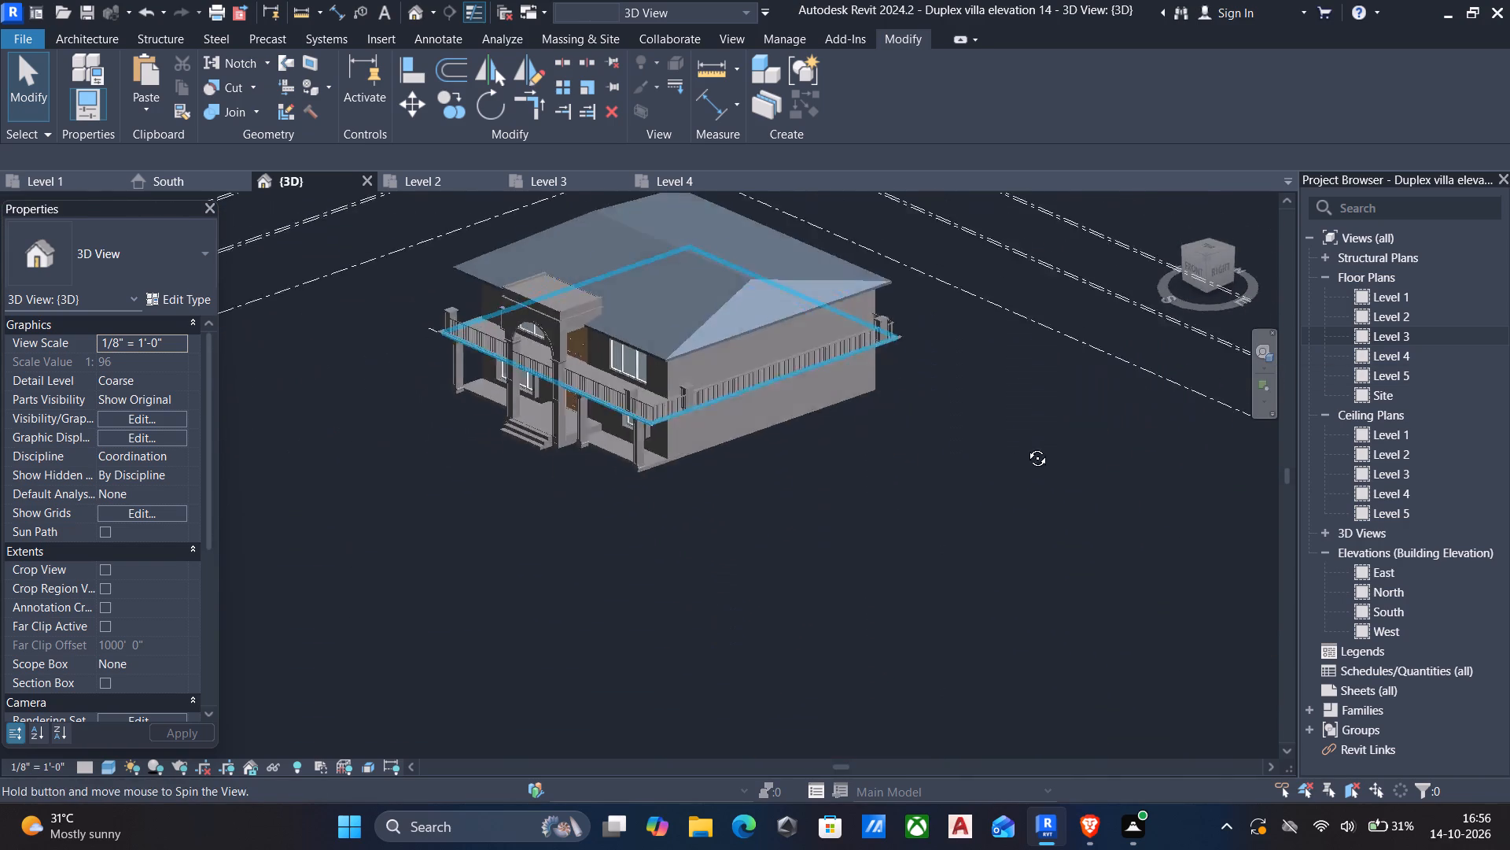
{"action": "middle_click_drag", "start_coordinate": [1026, 446], "coordinate": [1107, 428], "text": "shift"}
{"action": "middle_click_drag", "start_coordinate": [1080, 431], "coordinate": [1193, 490]}
{"action": "middle_click_drag", "start_coordinate": [1015, 523], "coordinate": [1059, 520]}
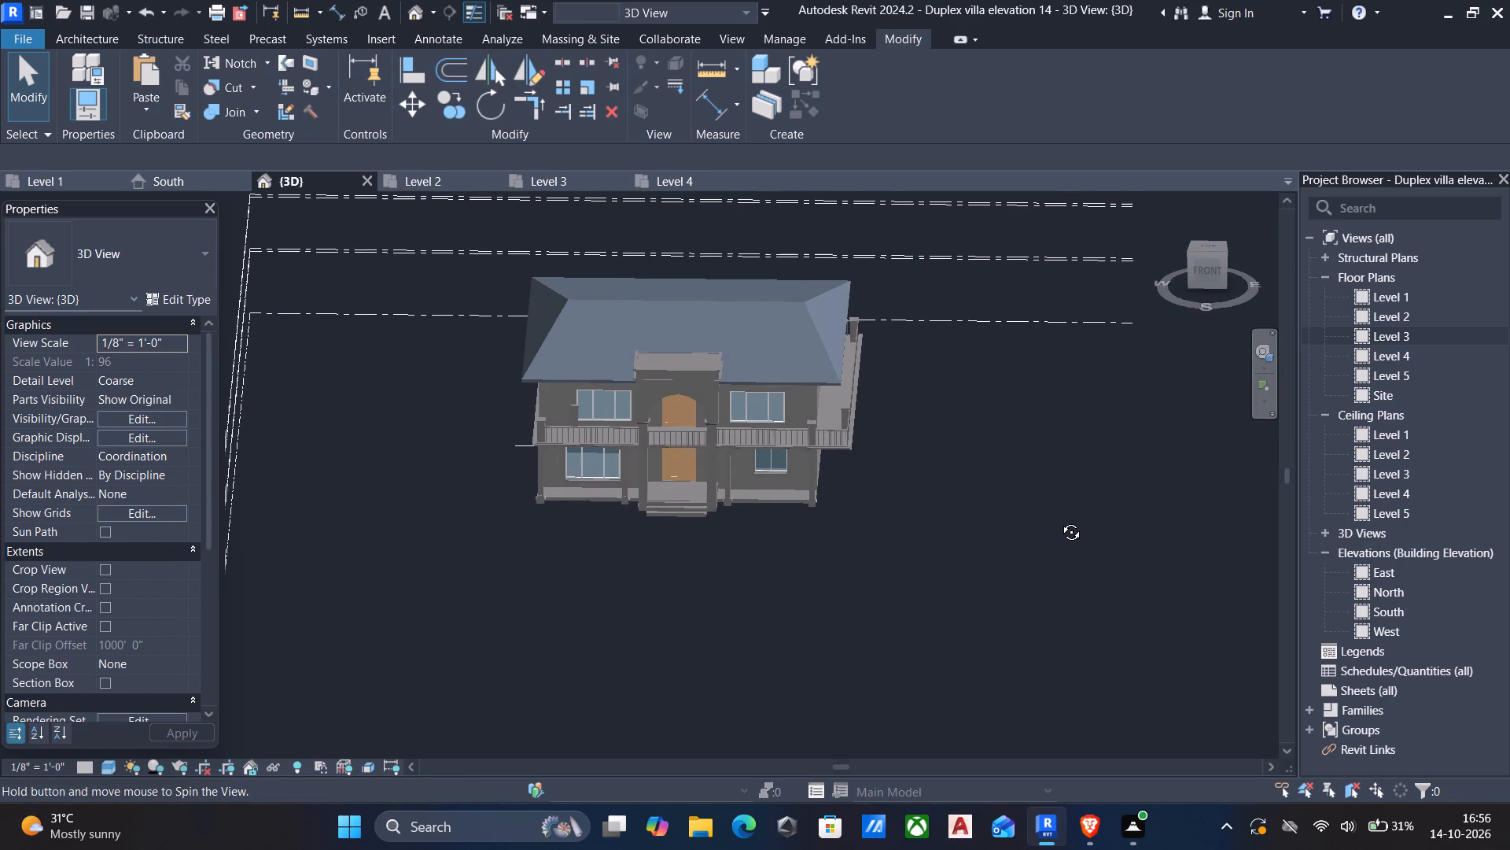
{"action": "middle_click_drag", "start_coordinate": [1059, 520], "coordinate": [1059, 520]}
{"action": "middle_click_drag", "start_coordinate": [851, 589], "coordinate": [909, 572], "text": "shift"}
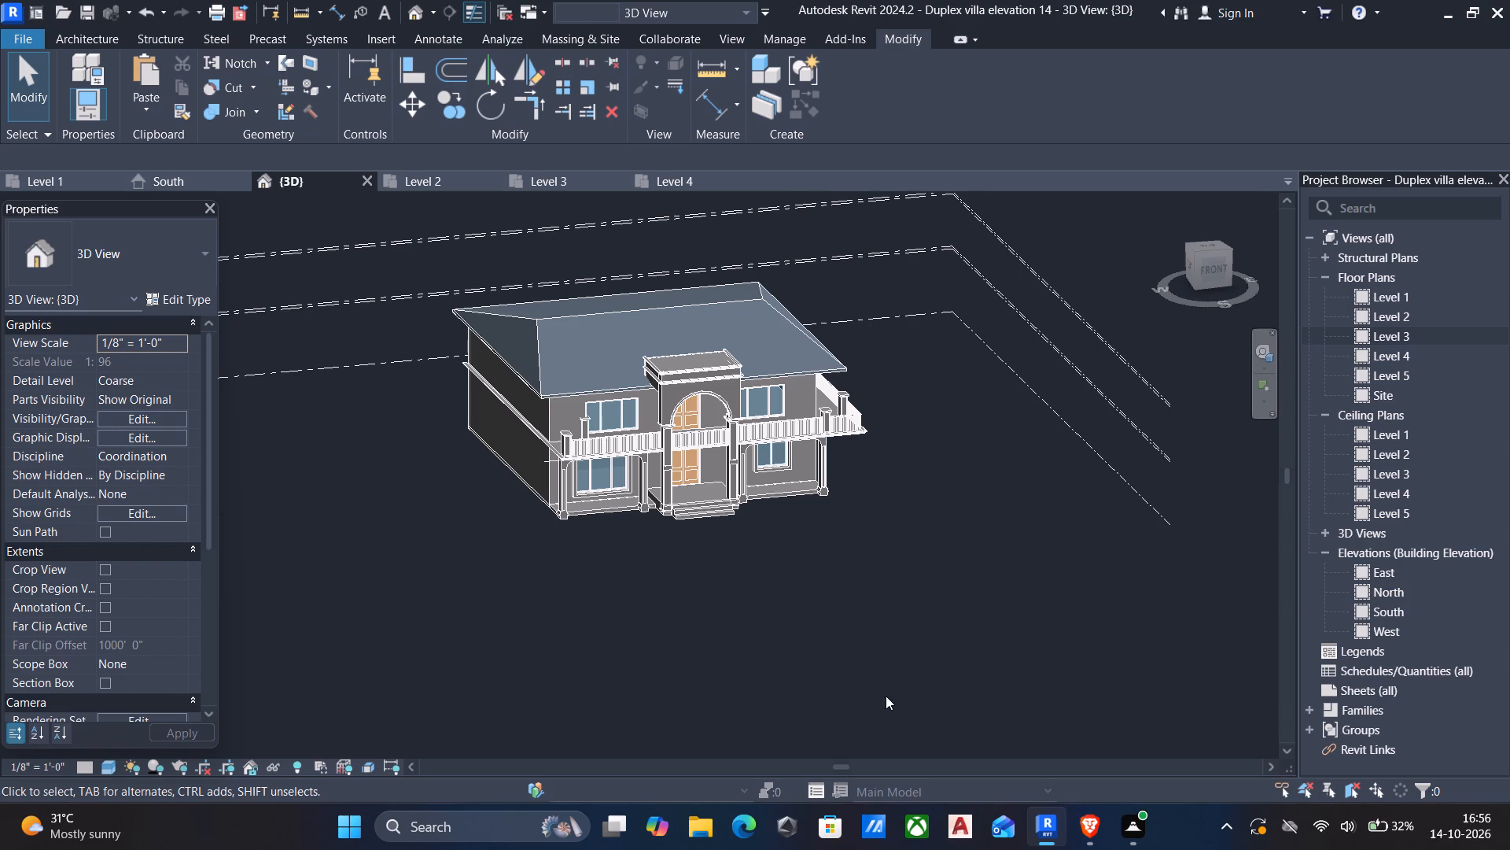
{"action": "scroll", "coordinate": [761, 580], "scroll_direction": "up", "scroll_amount": 3}
{"action": "middle_click_drag", "start_coordinate": [760, 580], "coordinate": [793, 606]}
{"action": "middle_click_drag", "start_coordinate": [776, 582], "coordinate": [832, 660]}
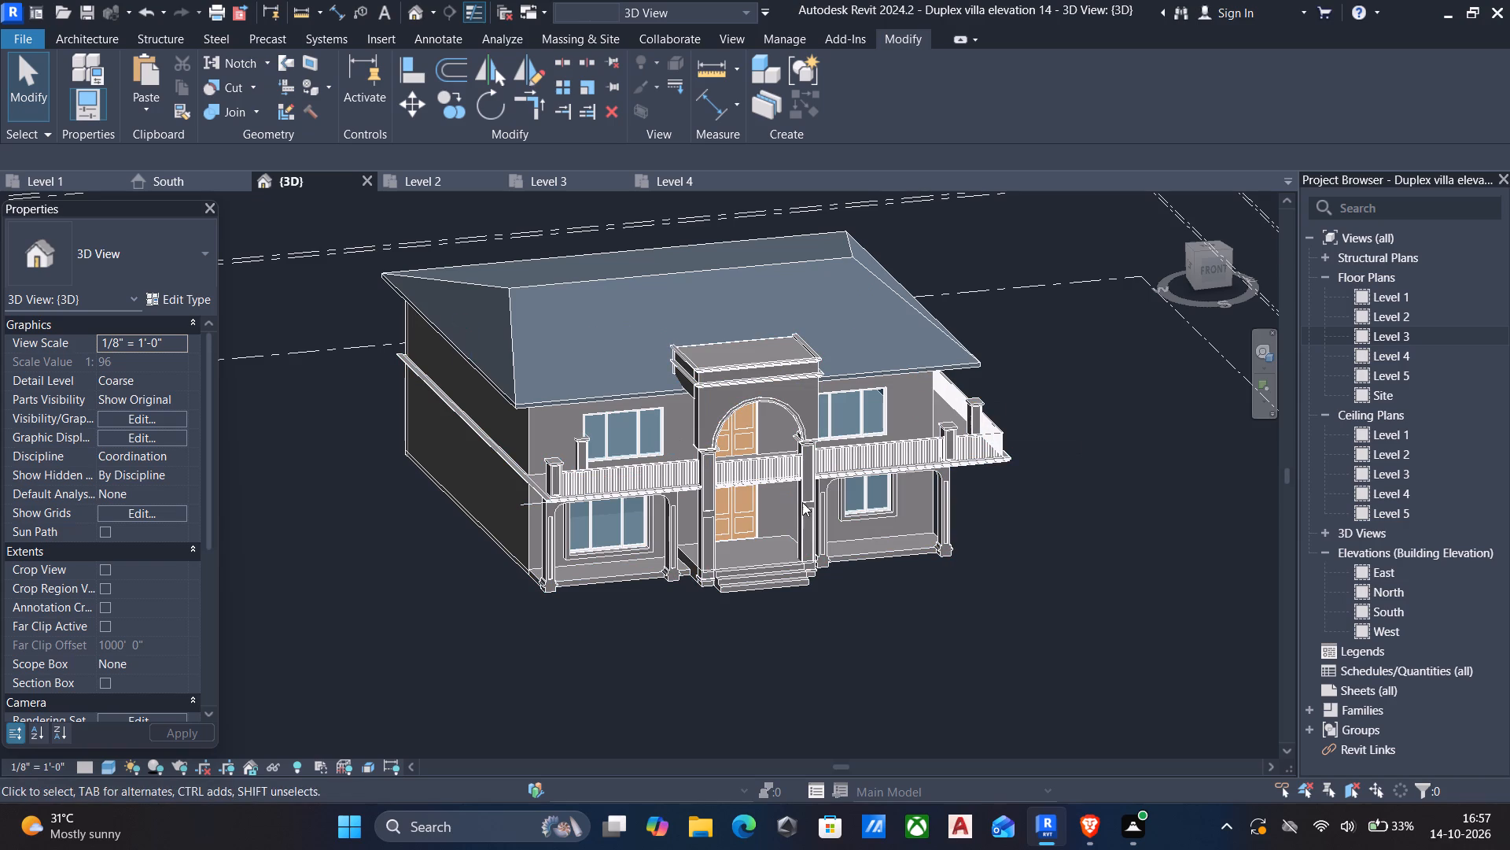
{"action": "middle_click_drag", "start_coordinate": [855, 522], "coordinate": [796, 471], "text": "shift"}
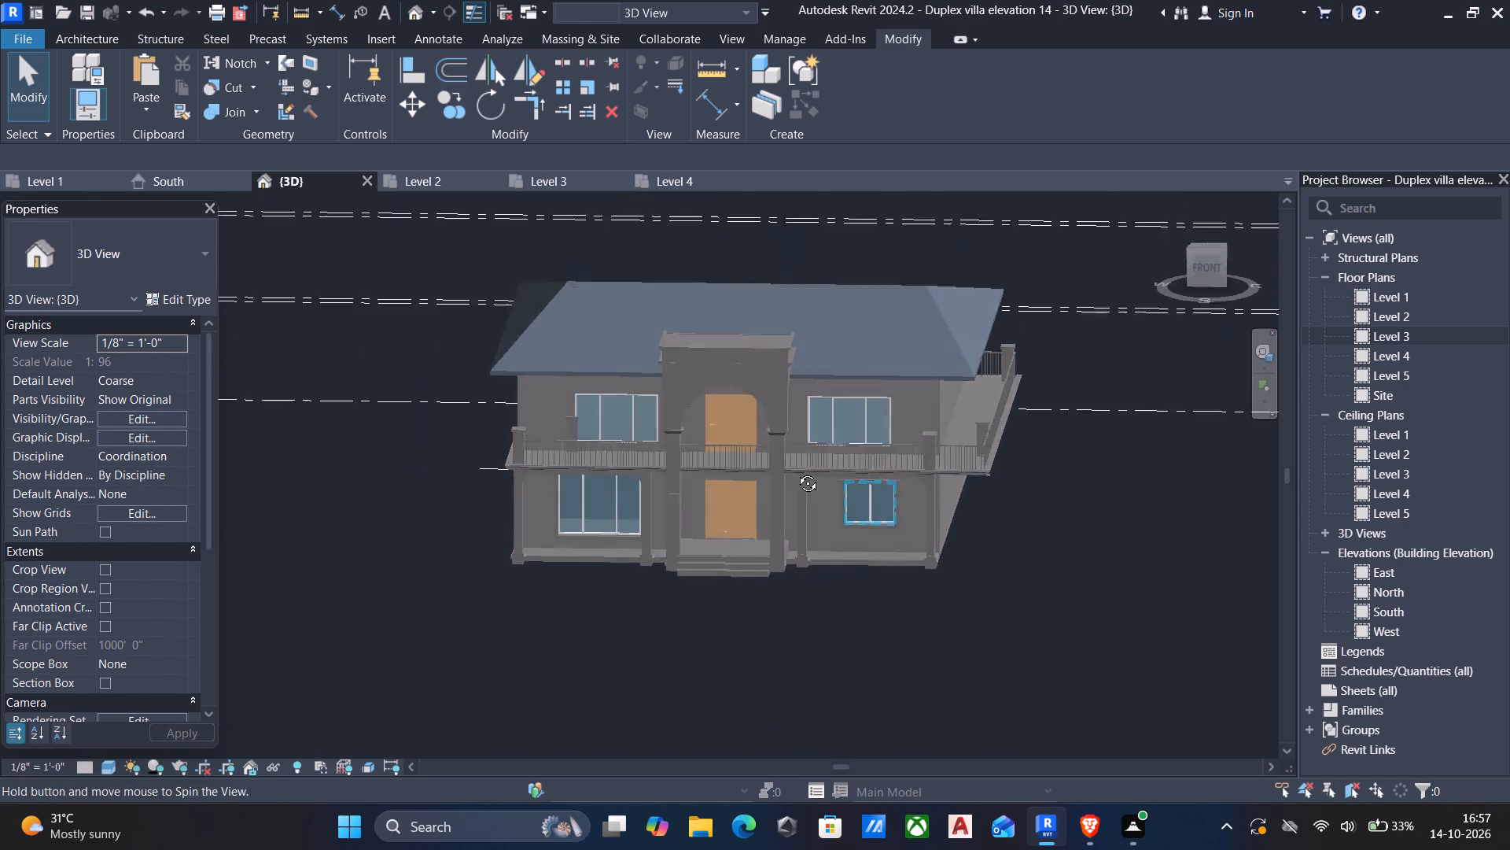
{"action": "middle_click_drag", "start_coordinate": [796, 471], "coordinate": [838, 441], "text": "shift"}
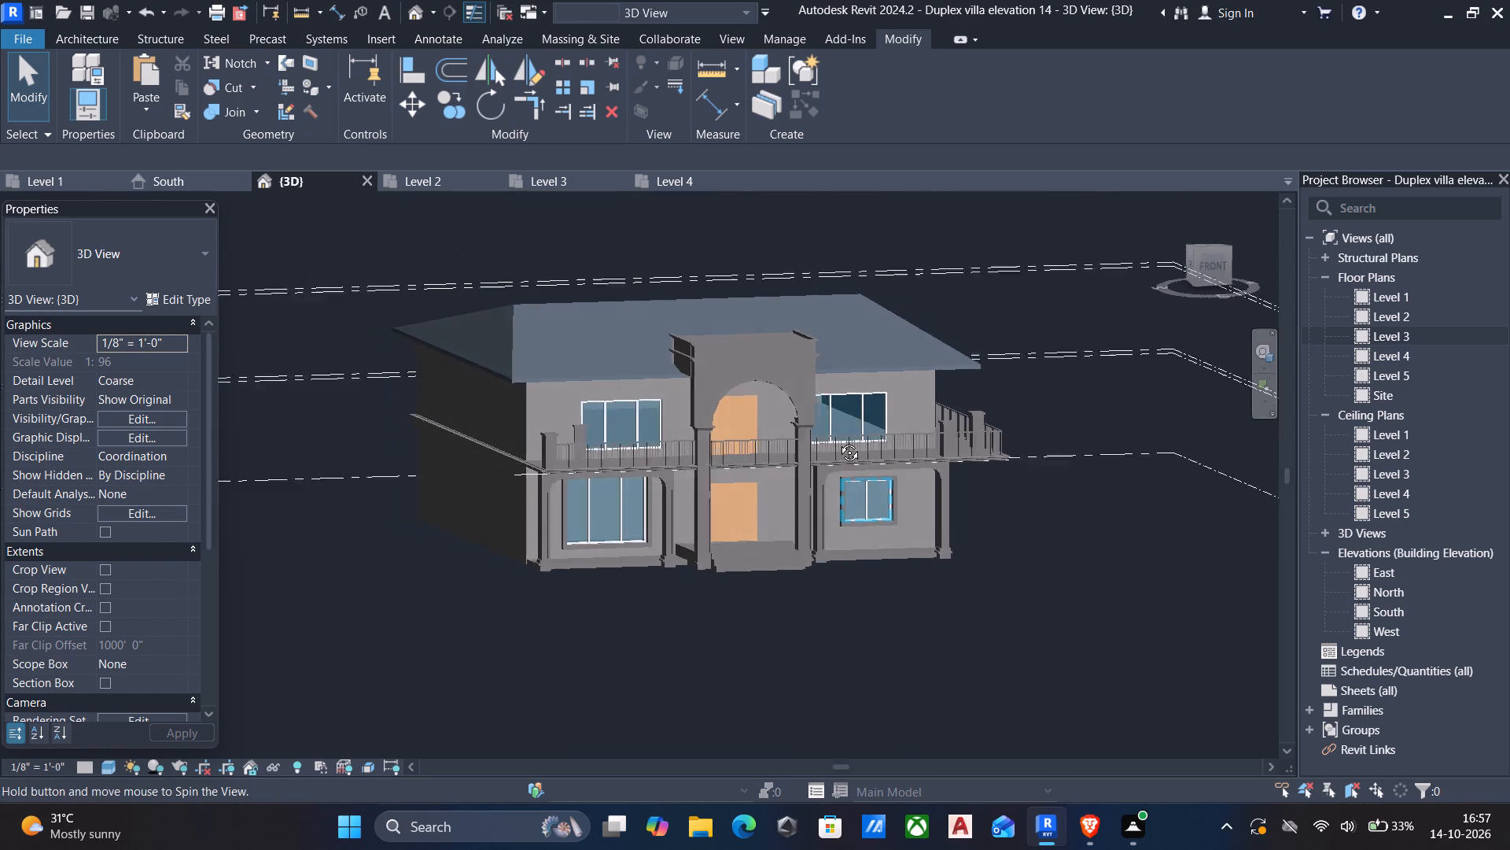
{"action": "middle_click_drag", "start_coordinate": [838, 441], "coordinate": [693, 445], "text": "shift"}
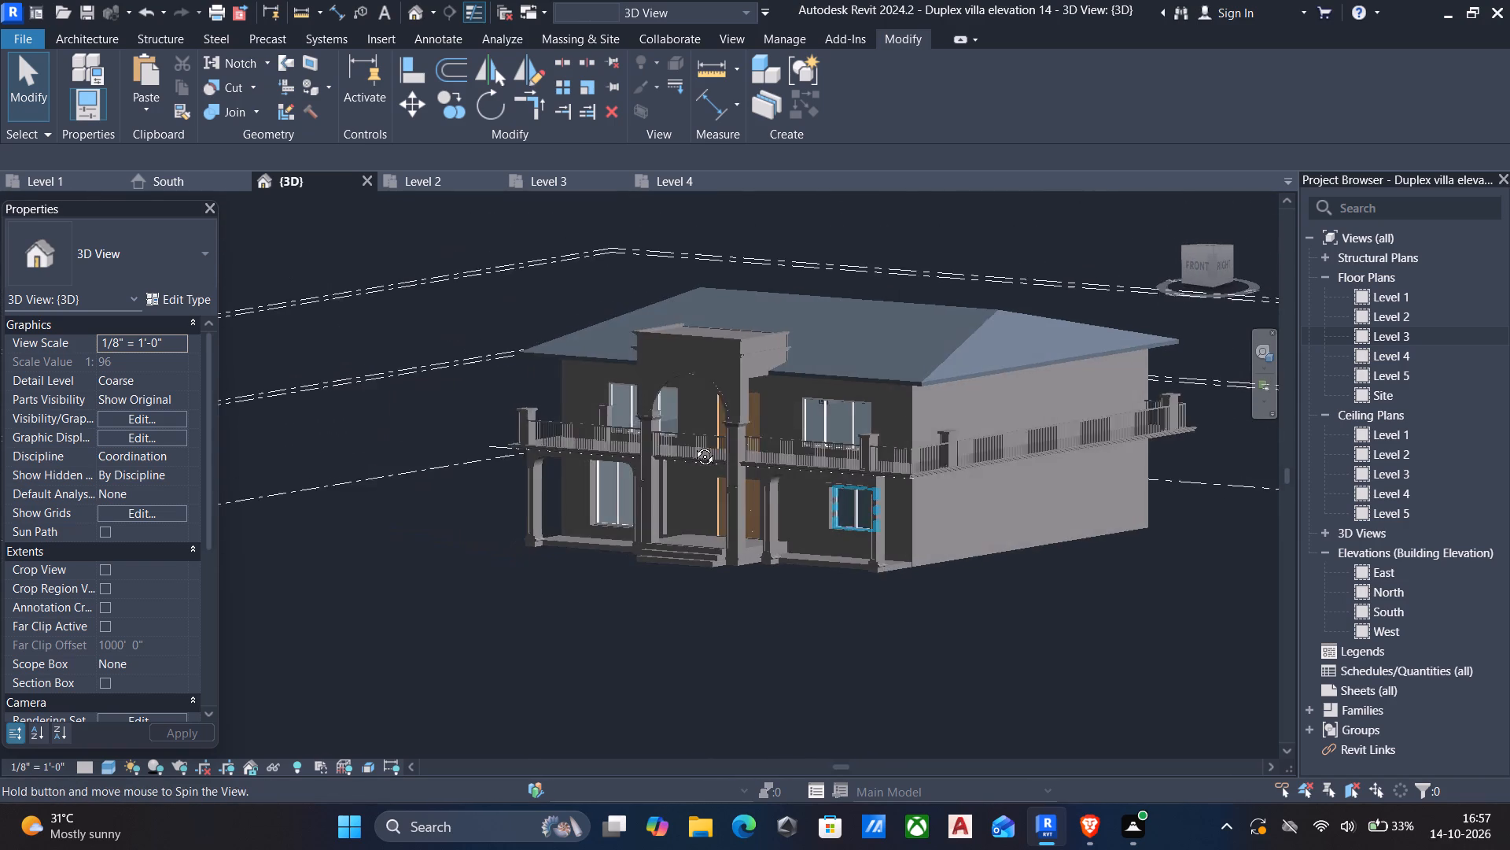
{"action": "middle_click_drag", "start_coordinate": [693, 445], "coordinate": [1026, 461], "text": "shift"}
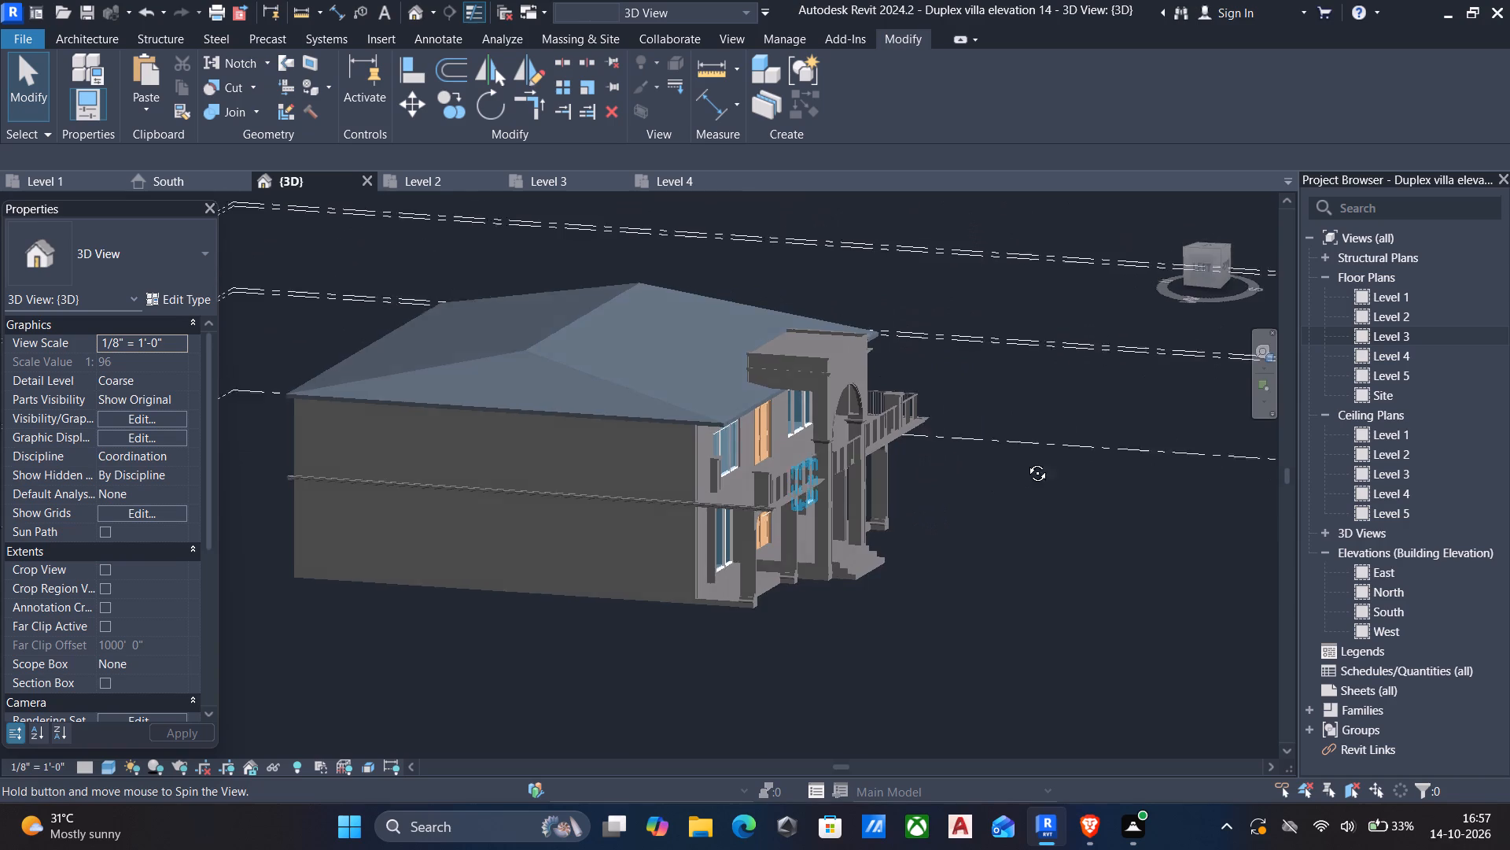
{"action": "middle_click_drag", "start_coordinate": [1026, 461], "coordinate": [819, 495], "text": "shift"}
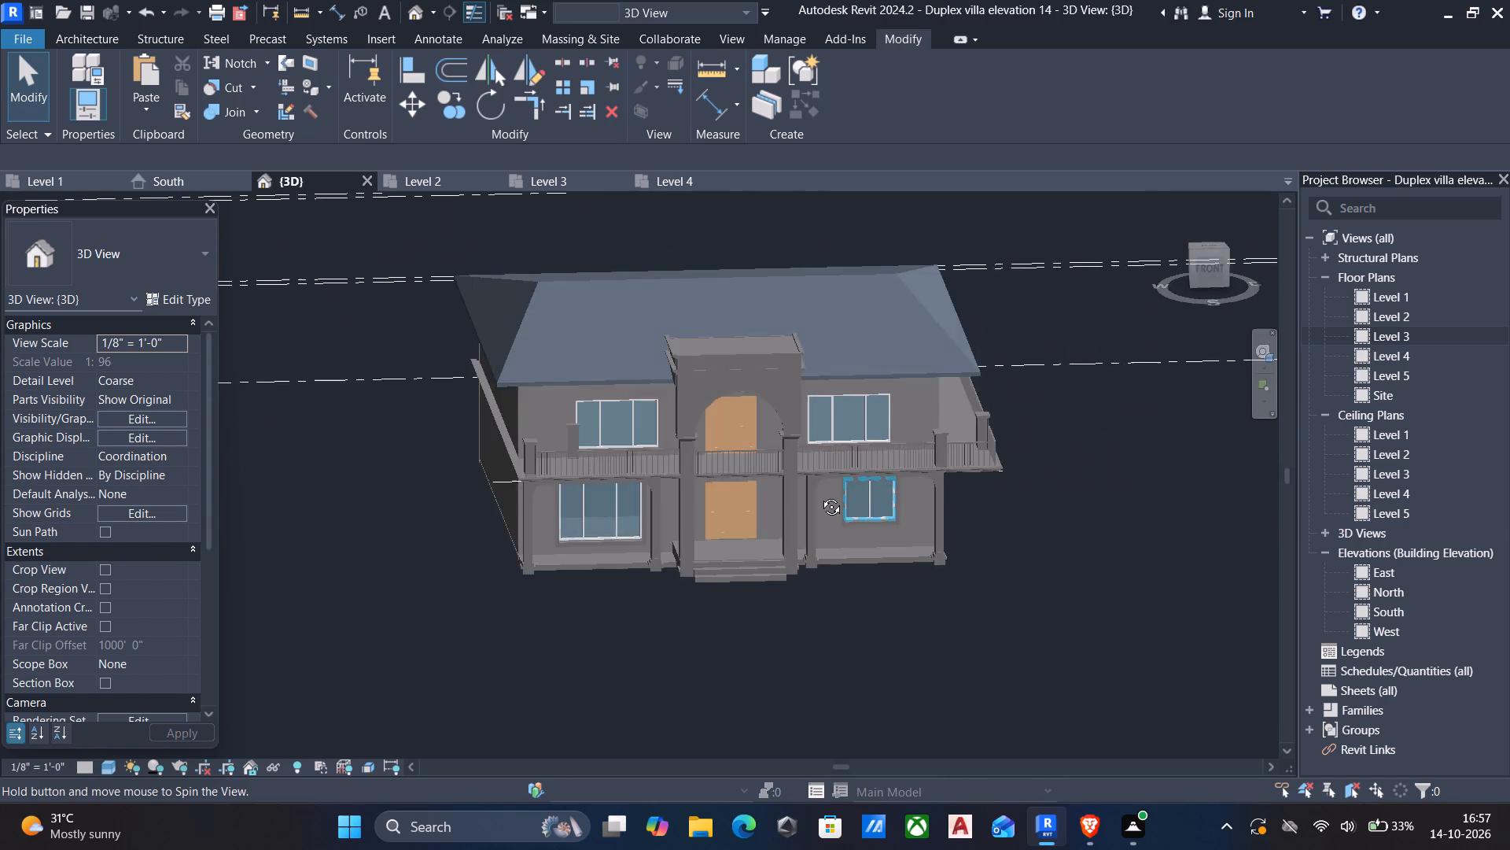
{"action": "middle_click_drag", "start_coordinate": [819, 495], "coordinate": [874, 494], "text": "shift"}
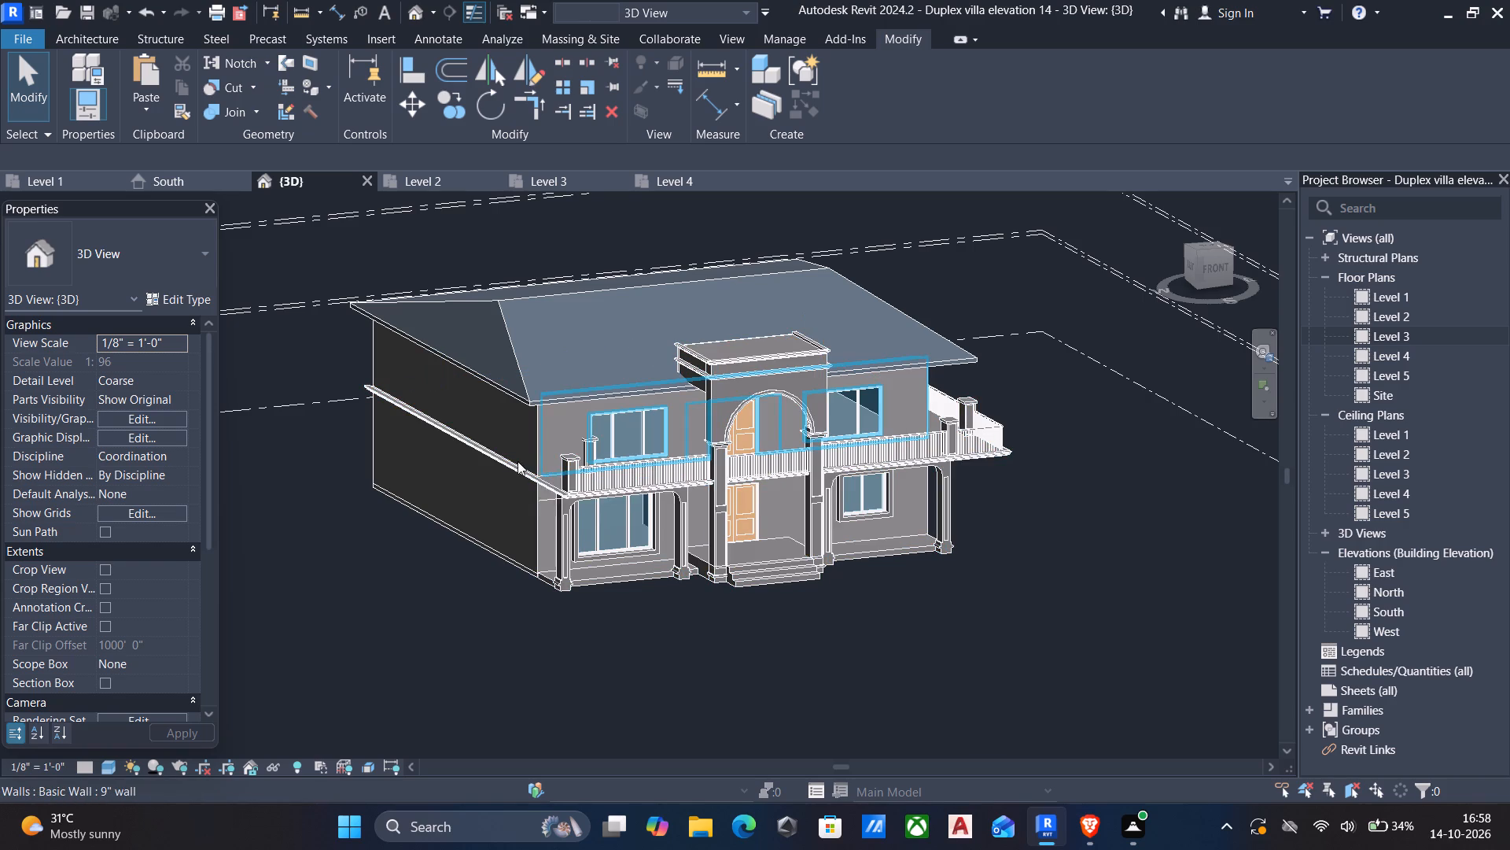
Open the facade's in-place generic model for editing and start an extrusion with the upper-storey front wall's face as work plane.
{"action": "left_click", "coordinate": [565, 530]}
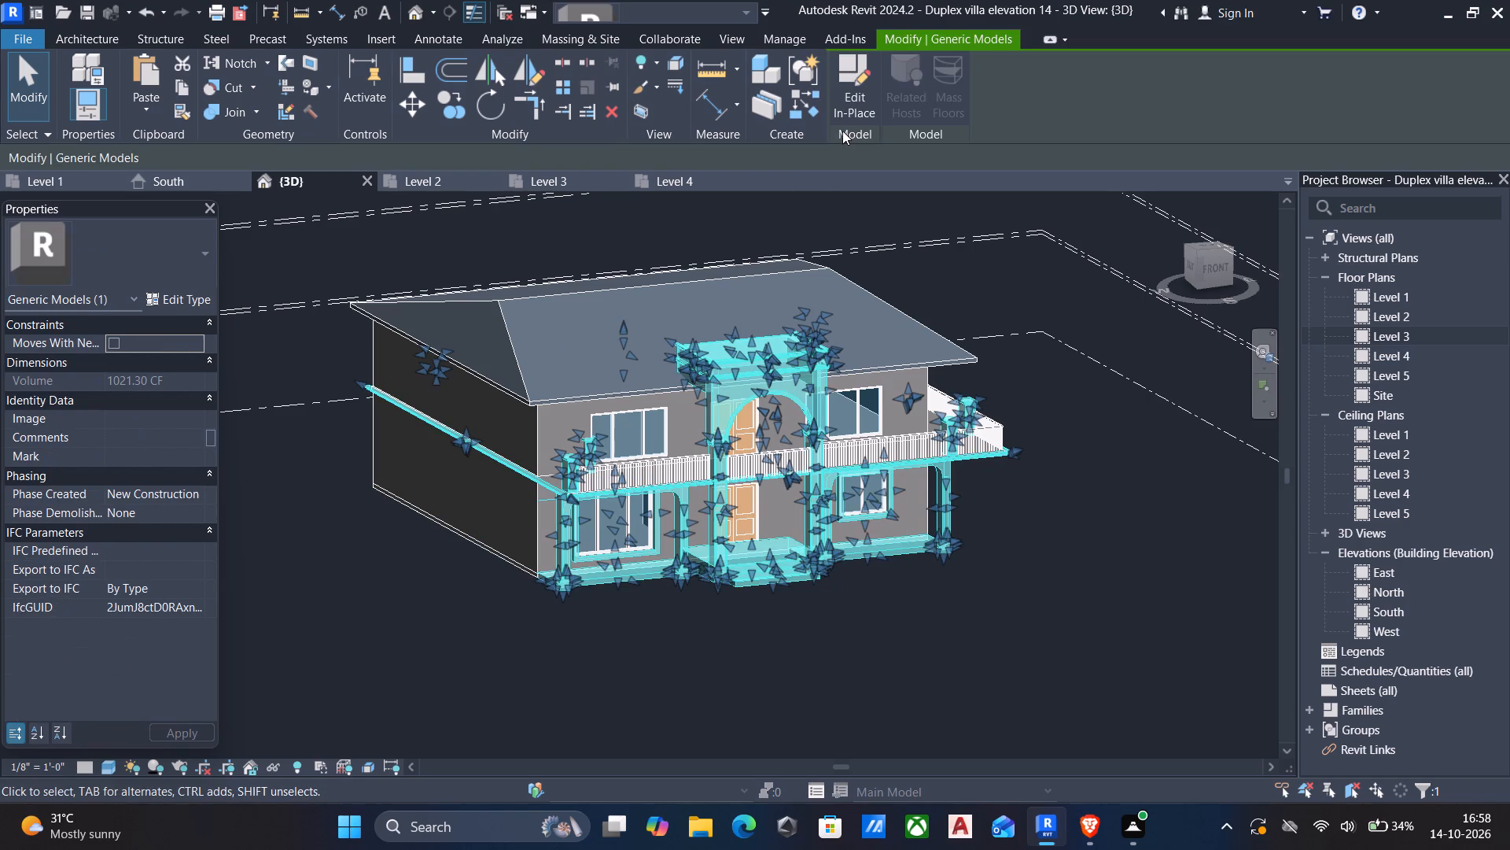
{"action": "left_click_drag", "start_coordinate": [852, 105], "coordinate": [835, 105]}
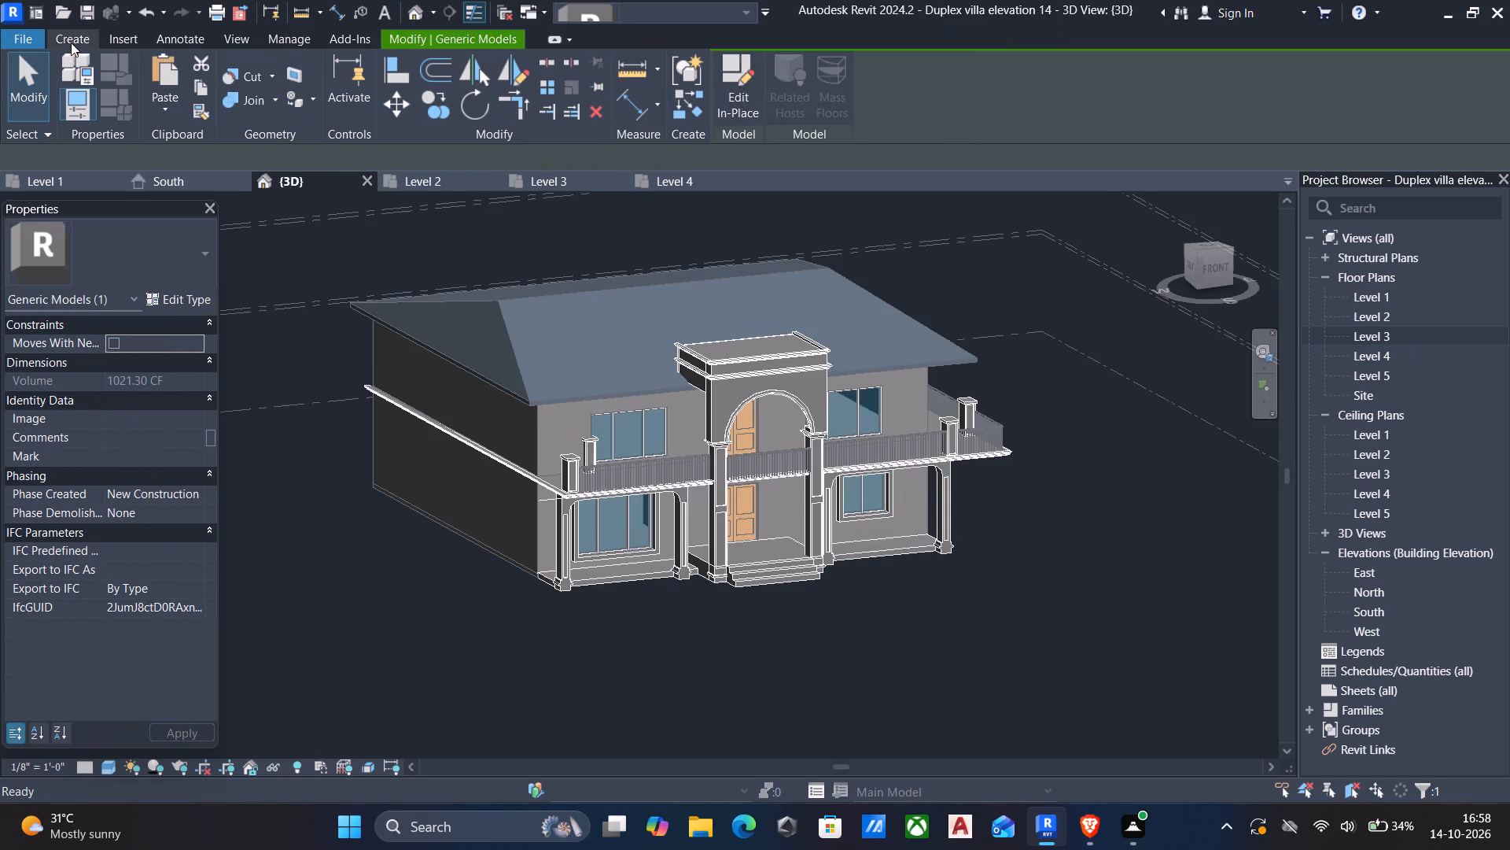
{"action": "left_click", "coordinate": [72, 42]}
{"action": "left_click", "coordinate": [173, 84]}
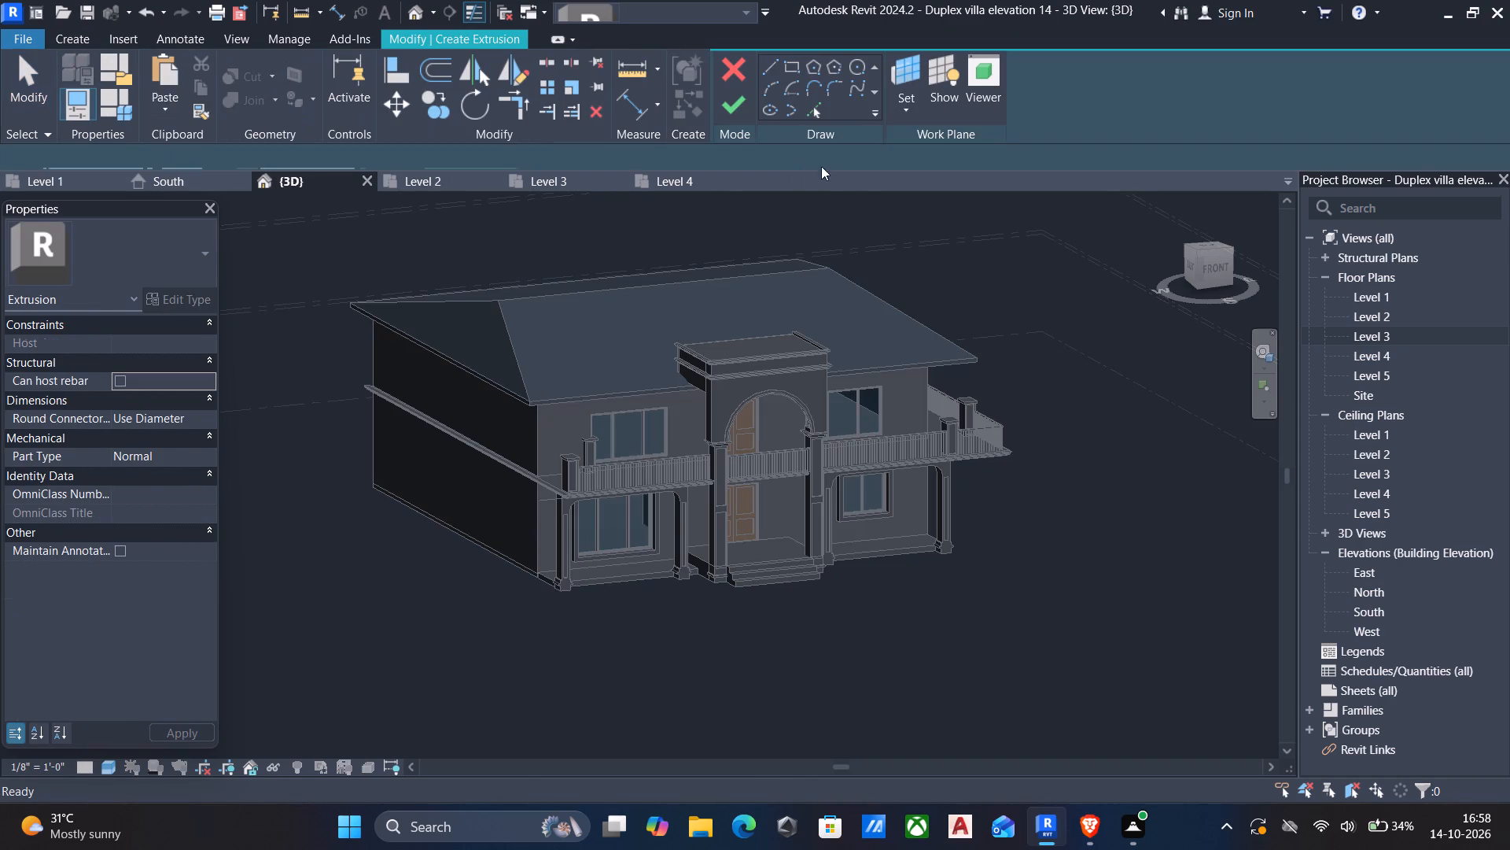
{"action": "left_click", "coordinate": [901, 113]}
{"action": "left_click", "coordinate": [926, 179]}
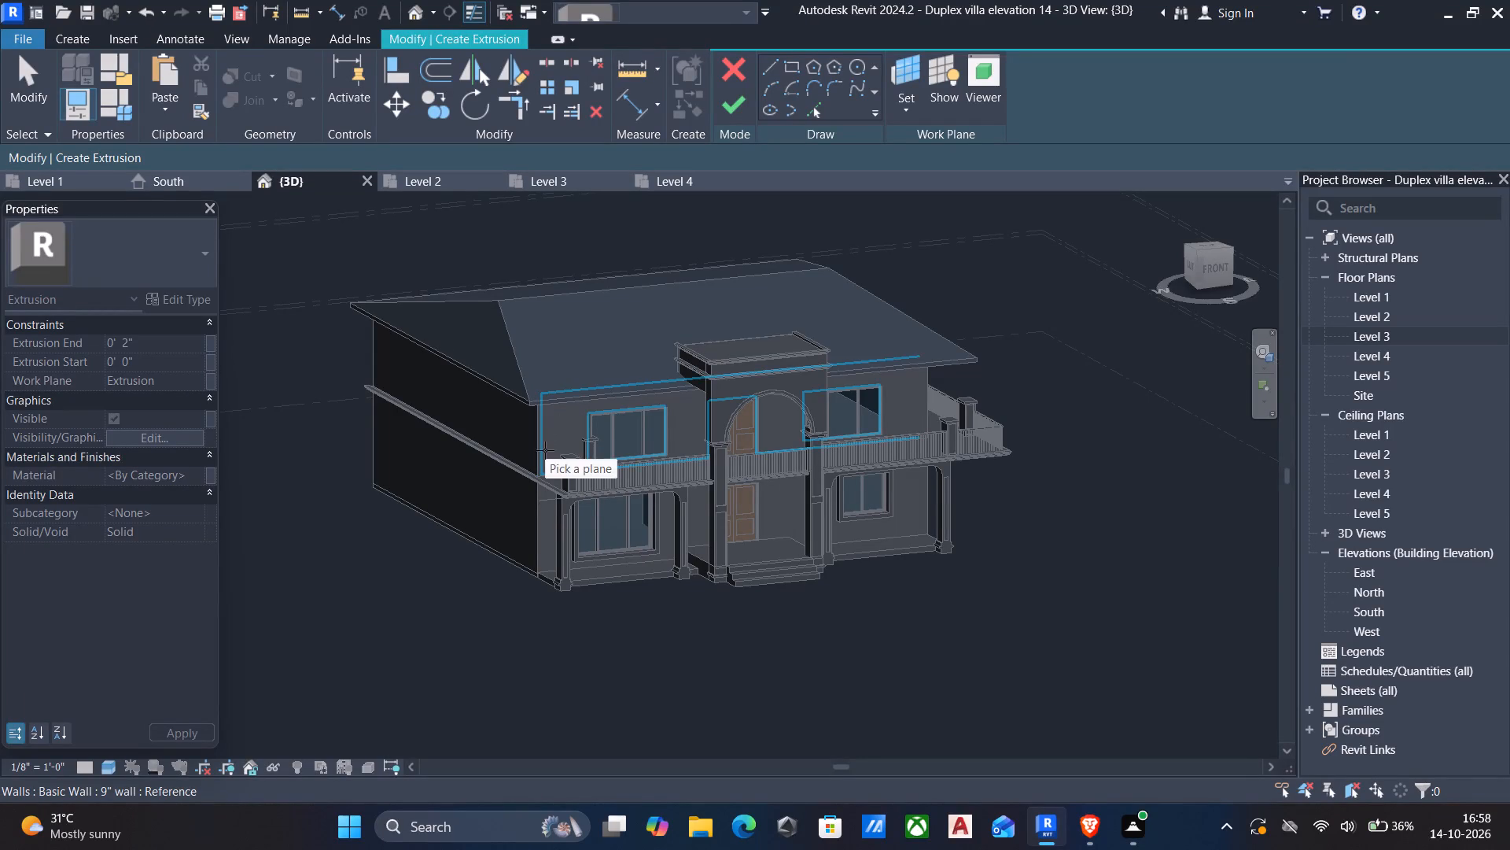
{"action": "left_click", "coordinate": [545, 450]}
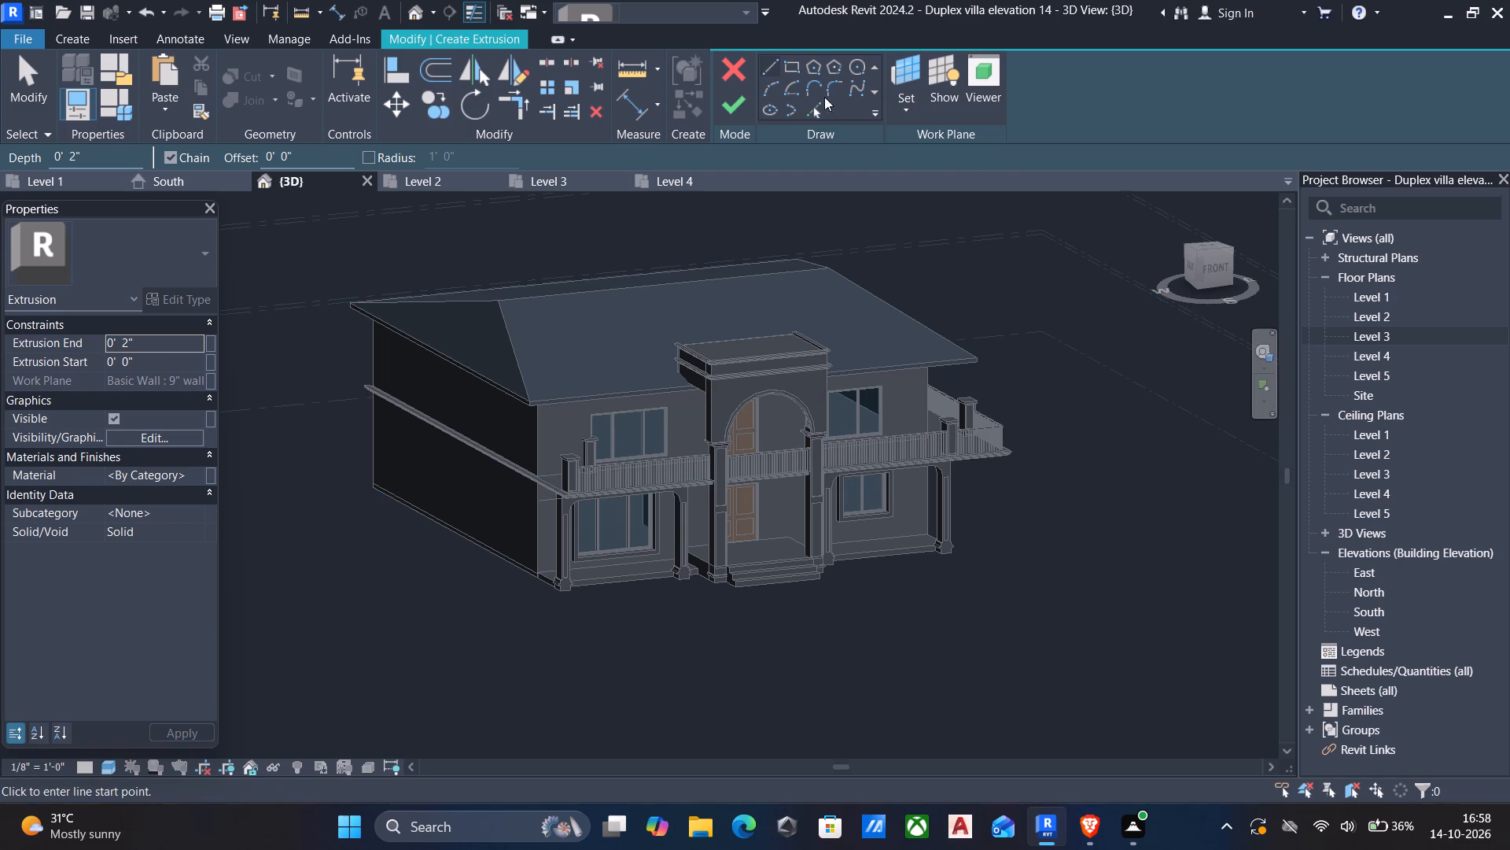
Sketch a rectangle about 1'-7" wide and 10' high down the upper-storey front wall's west edge, from the wall top to the balcony base.
{"action": "left_click", "coordinate": [1208, 268]}
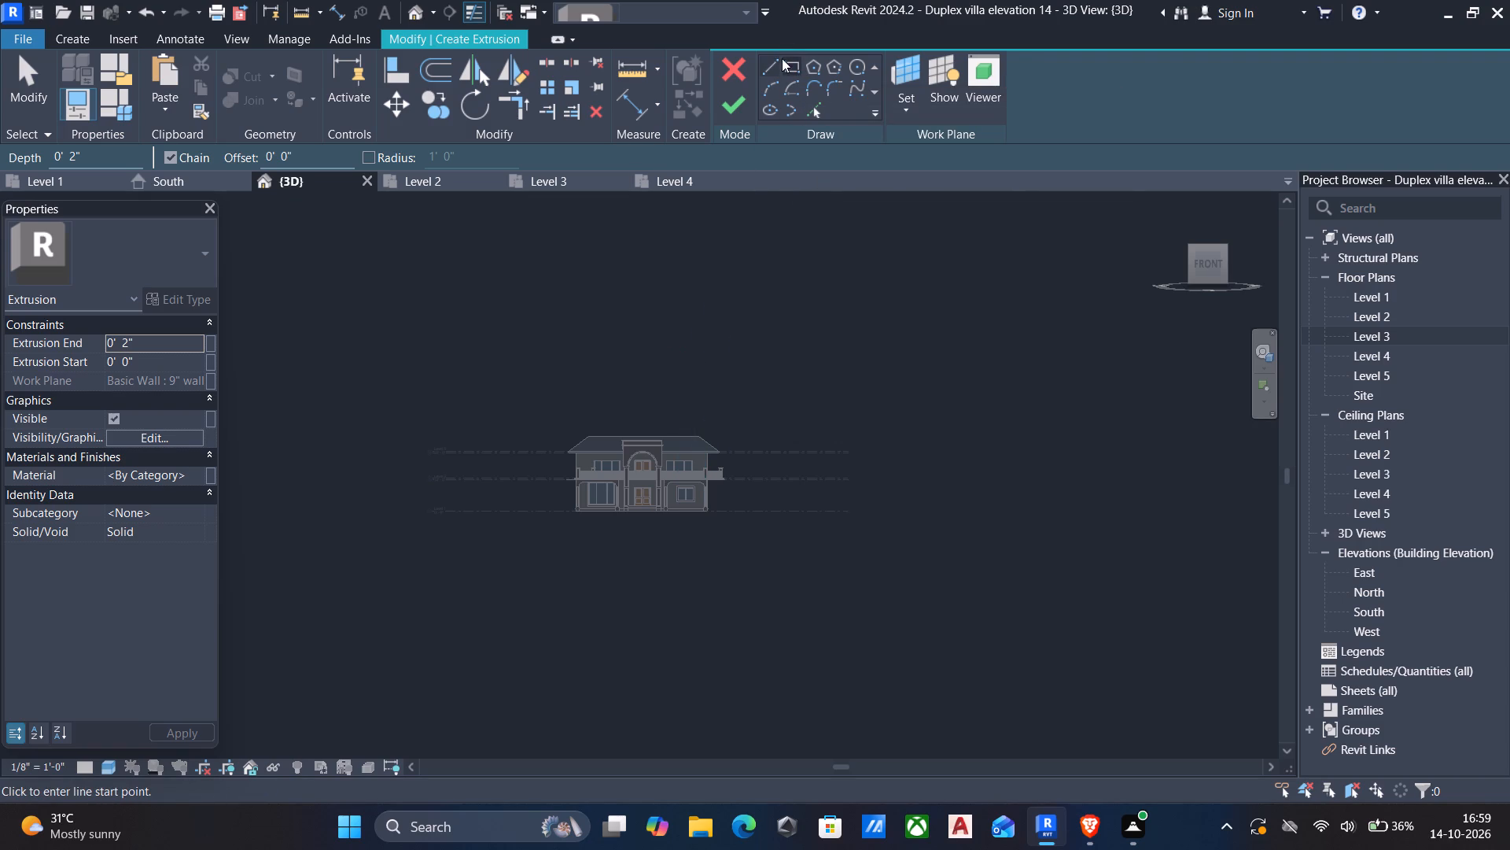
{"action": "left_click", "coordinate": [792, 69]}
{"action": "scroll", "coordinate": [585, 481], "scroll_direction": "up", "scroll_amount": 15}
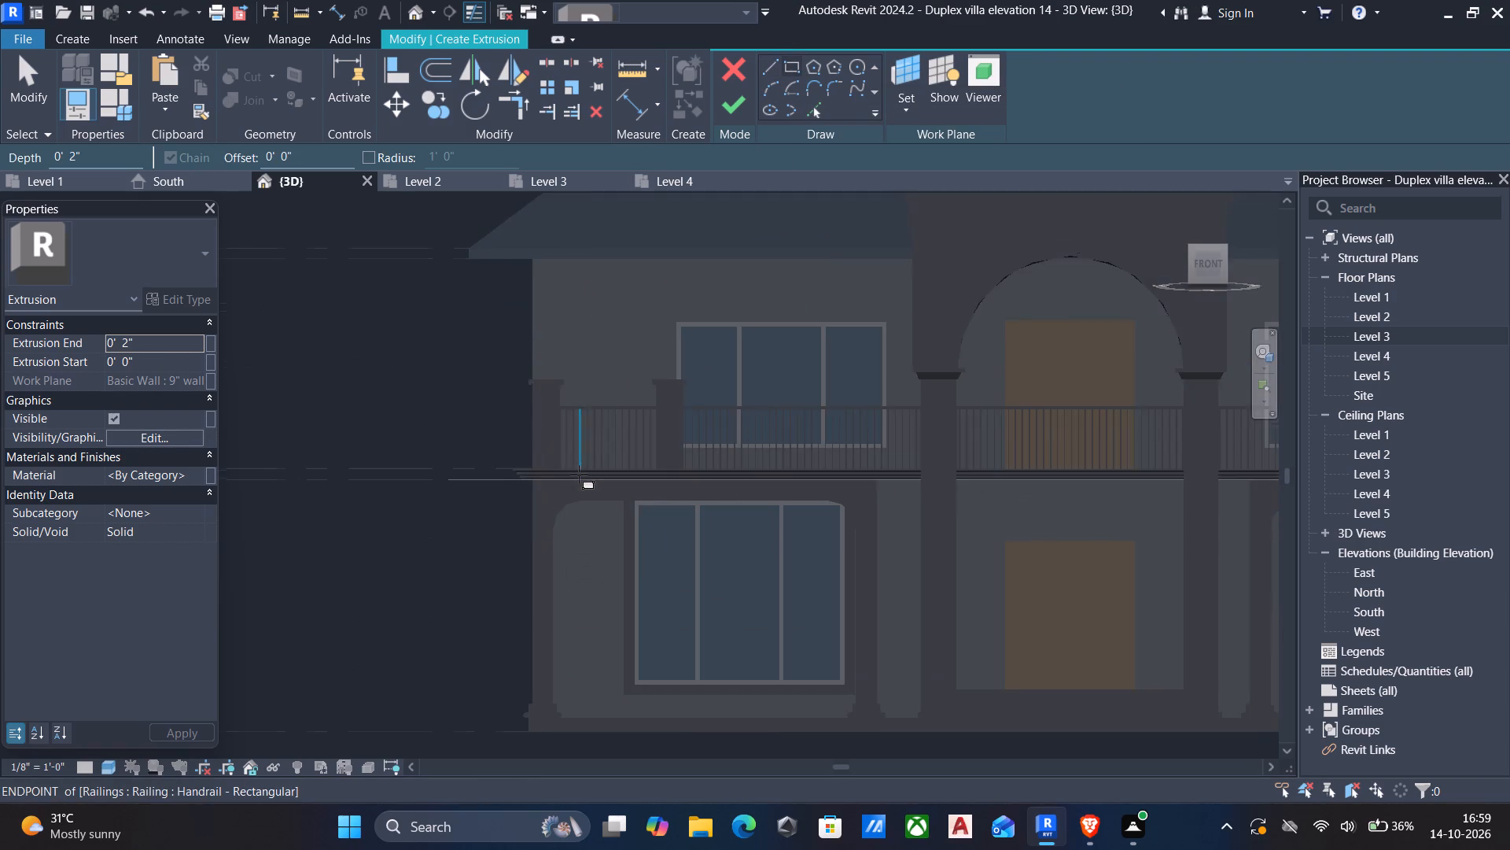
{"action": "scroll", "coordinate": [530, 297], "scroll_direction": "up", "scroll_amount": 1}
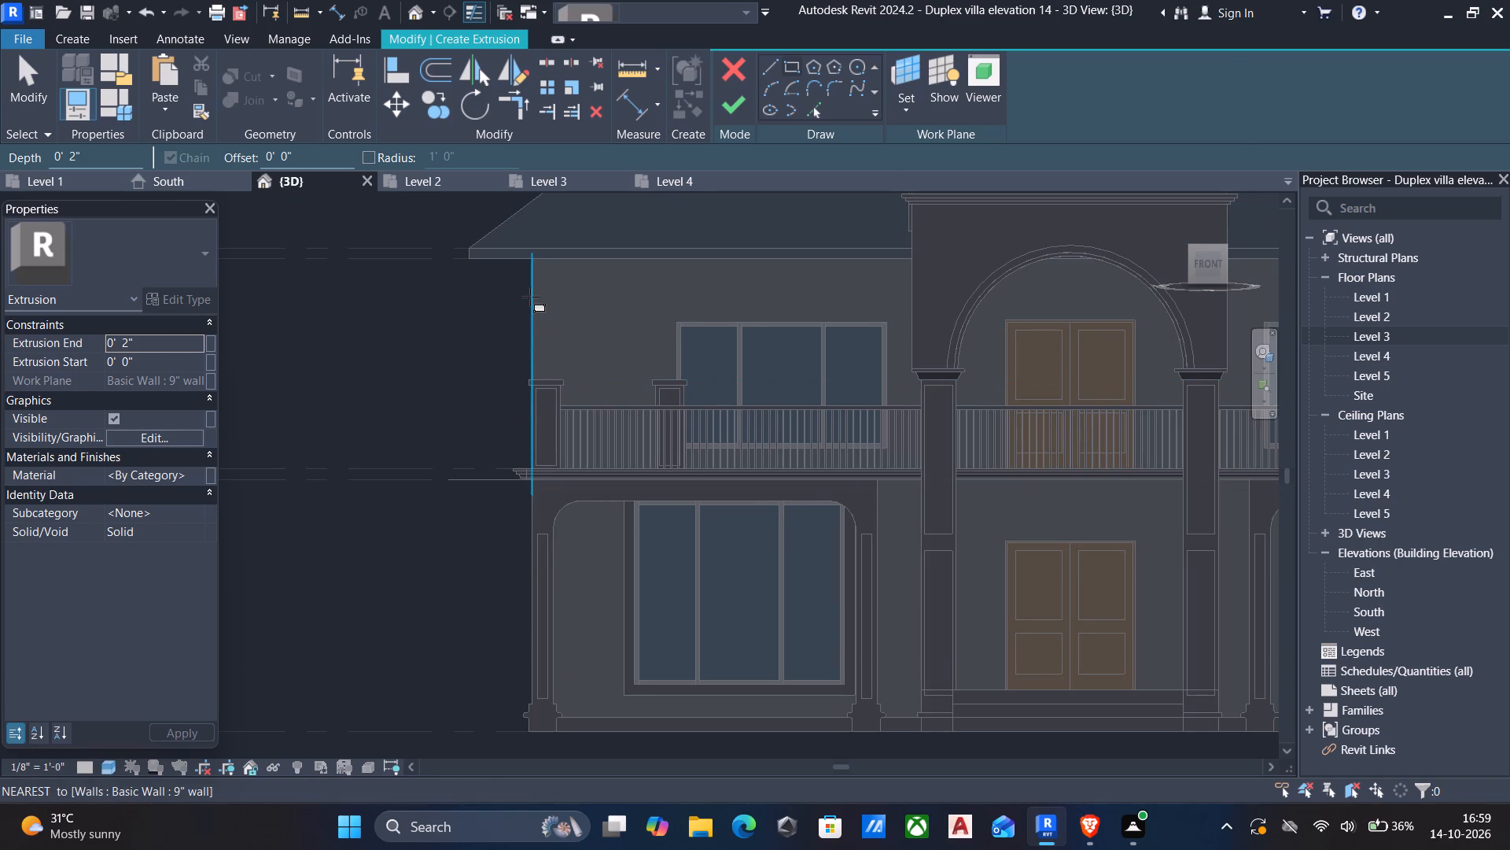
{"action": "left_click", "coordinate": [533, 260]}
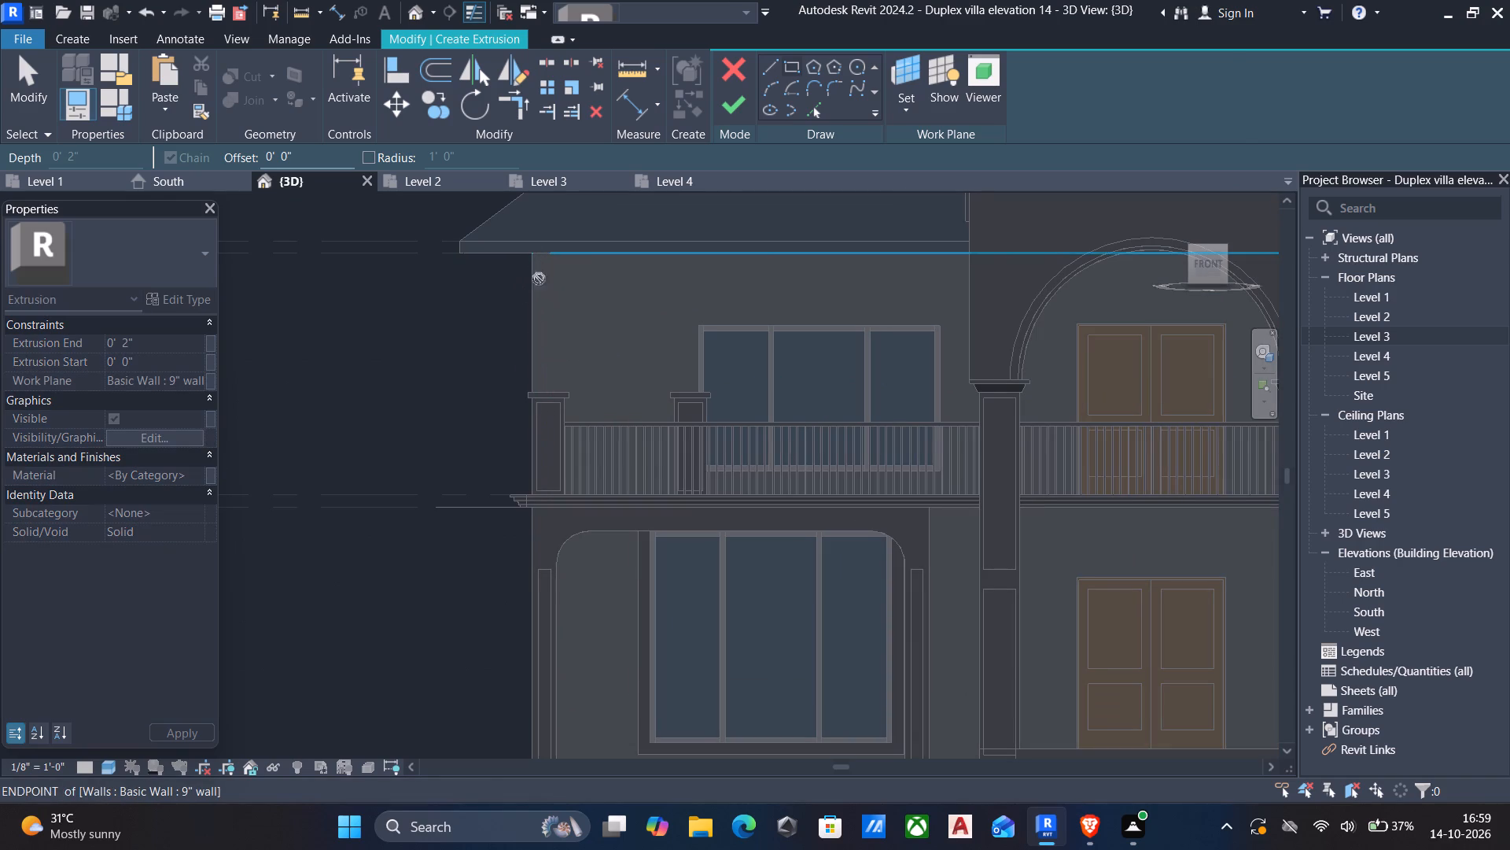
{"action": "left_click", "coordinate": [569, 500]}
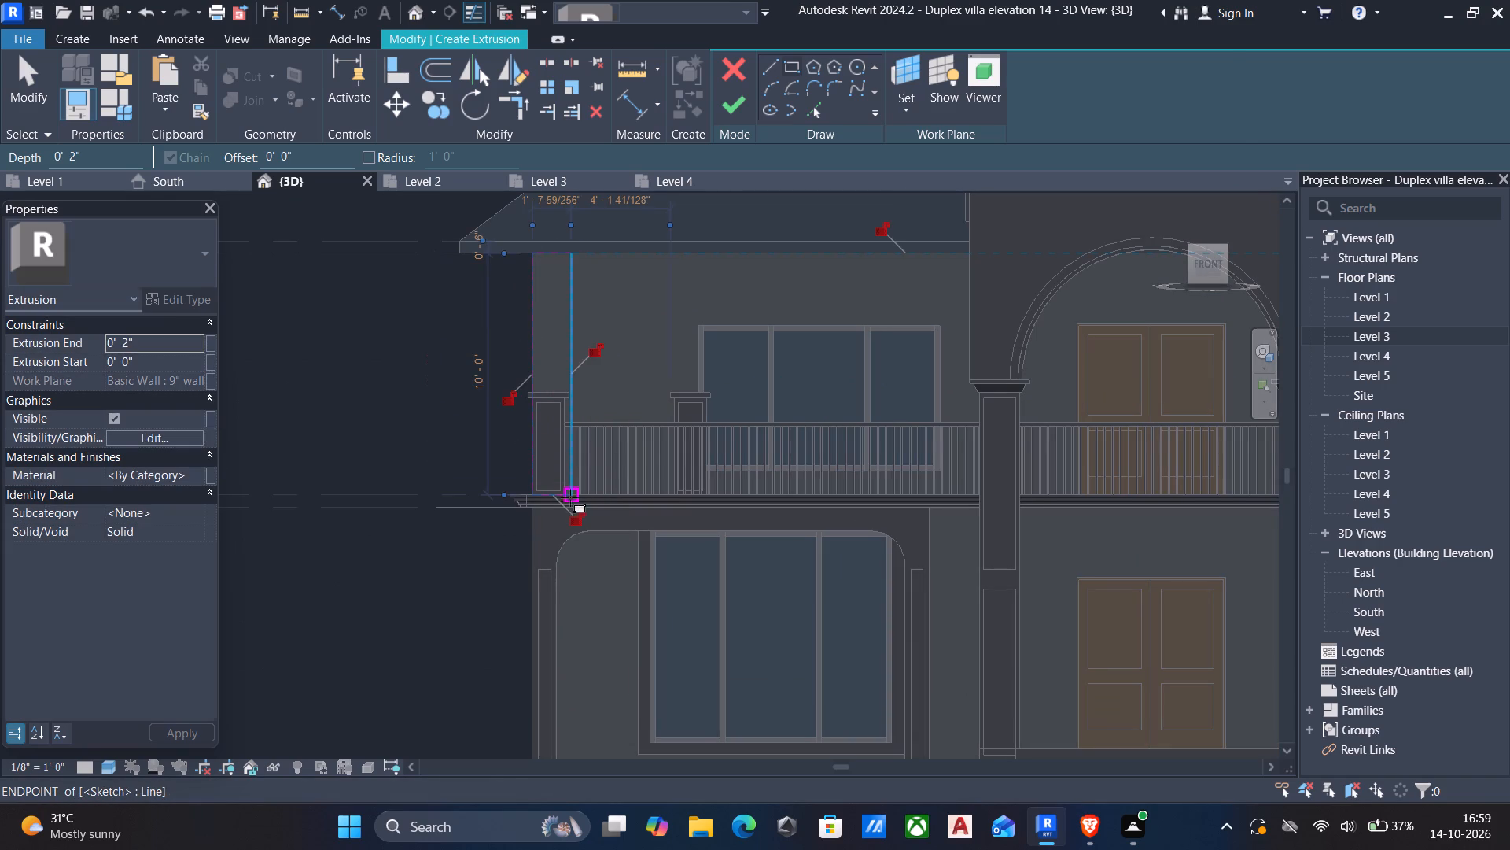
{"action": "key", "text": "Escape"}
{"action": "key", "text": "Escape"}
Set the sketched rectangle's width to 1' from the wall's west edge.
{"action": "left_click", "coordinate": [569, 338]}
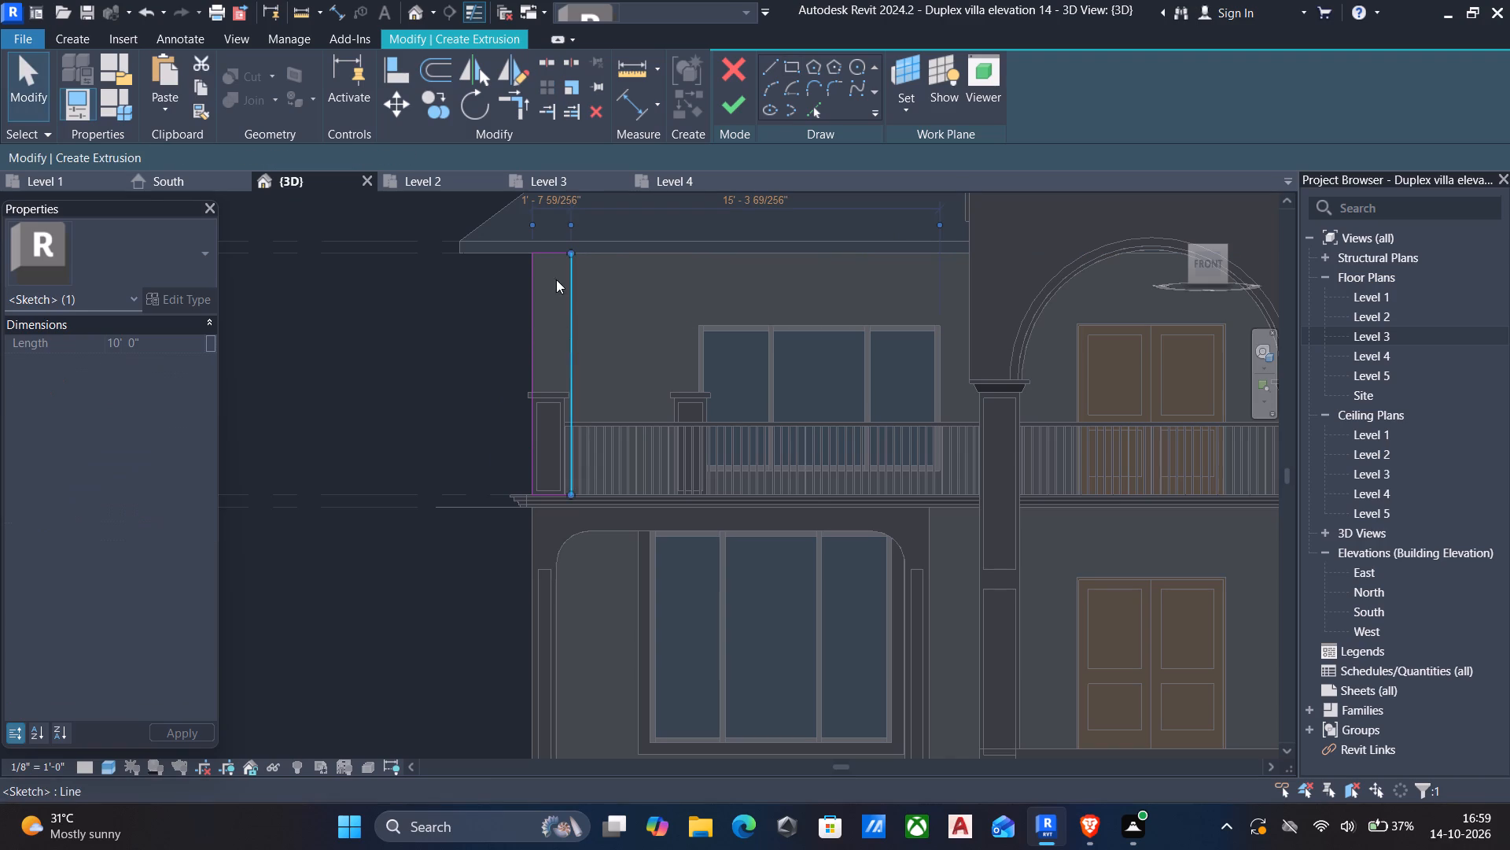
{"action": "left_click", "coordinate": [556, 195]}
{"action": "key", "text": "1"}
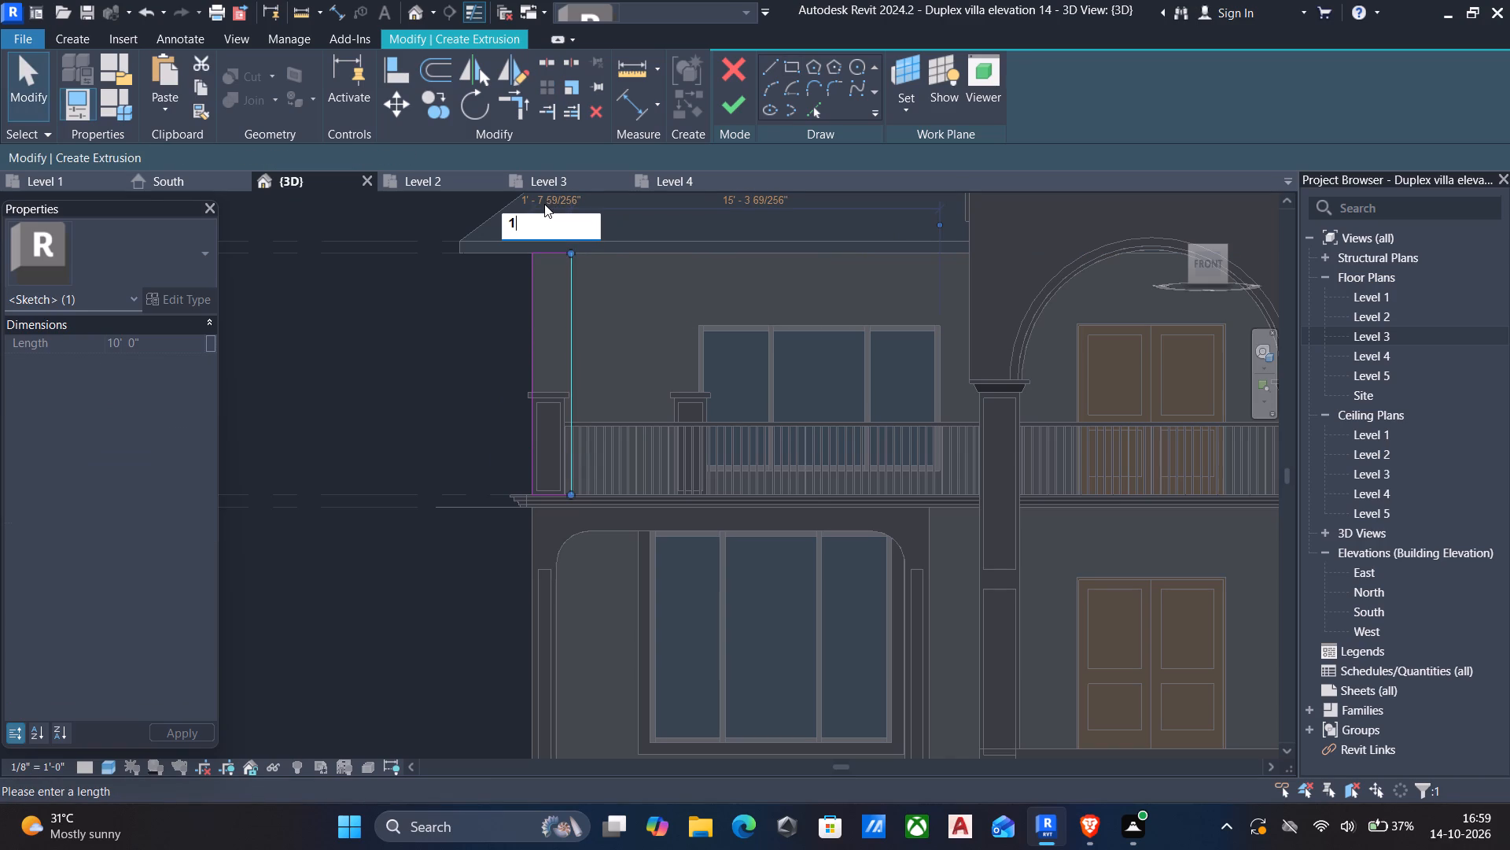
{"action": "key", "text": "apostrophe"}
{"action": "key", "text": "Return"}
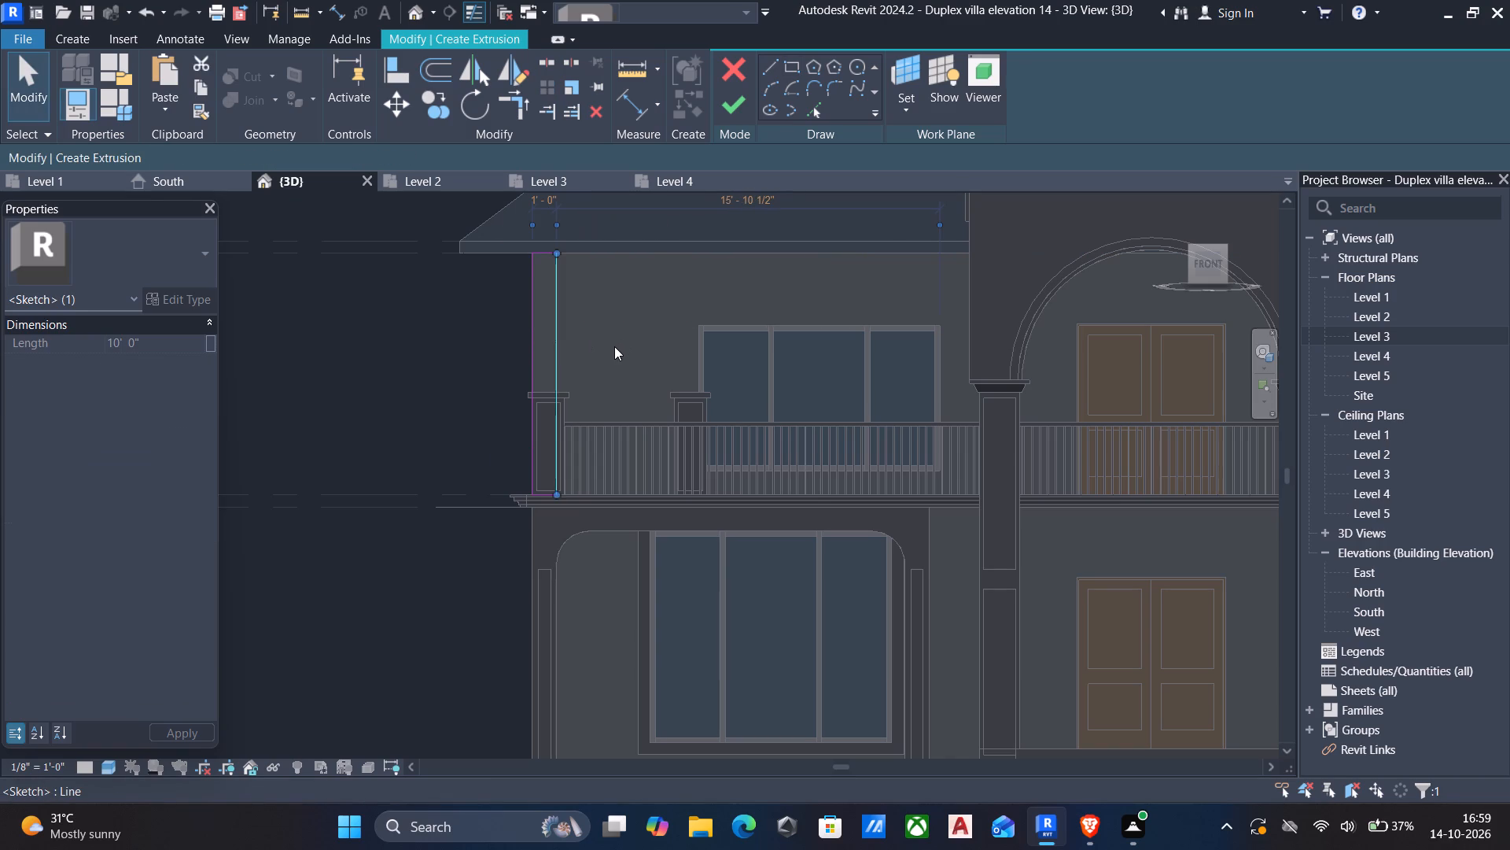
{"action": "key", "text": "Escape"}
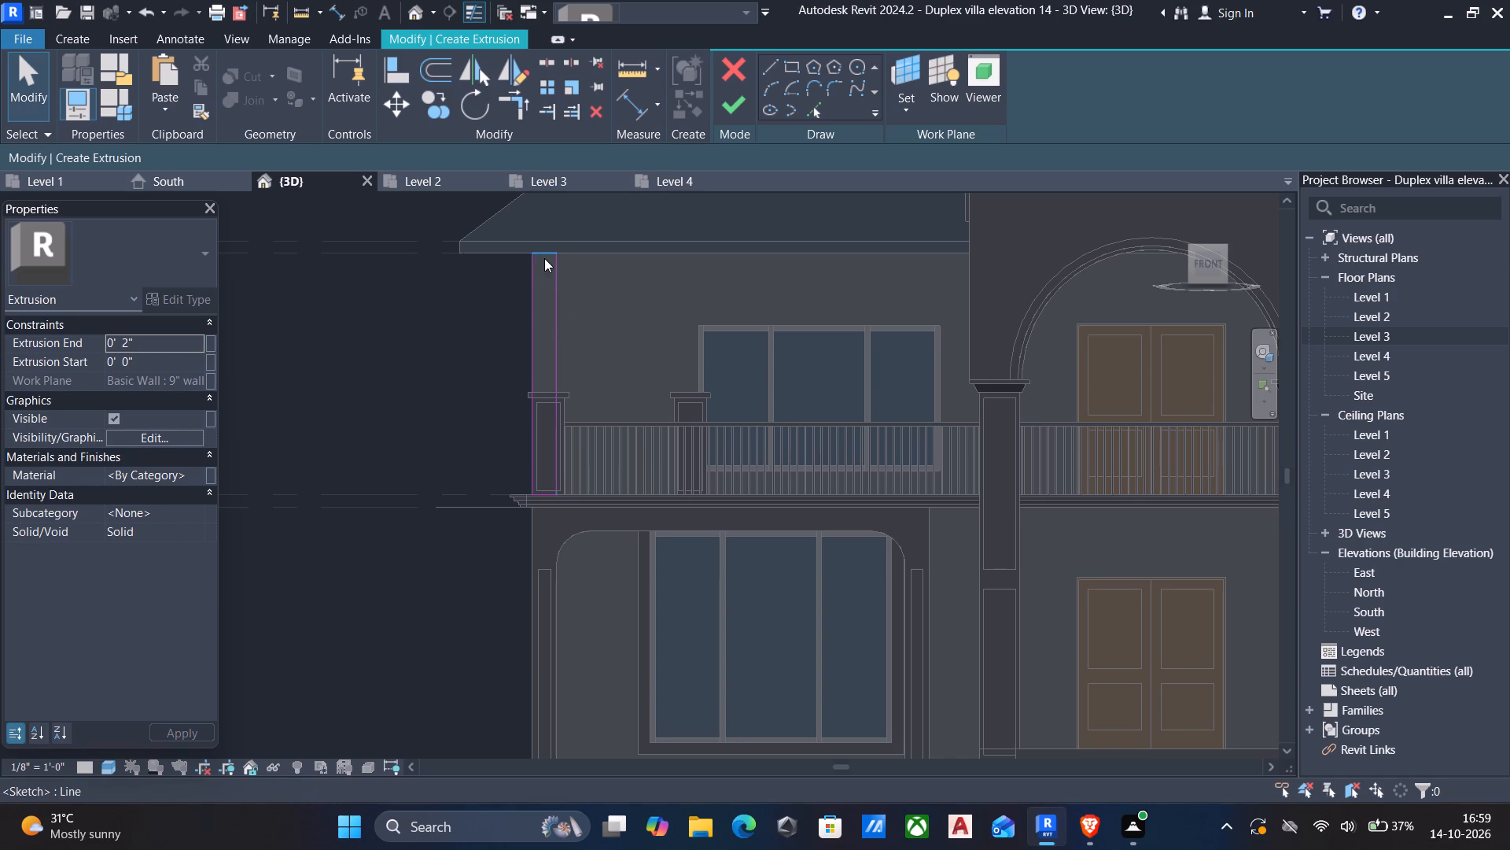
Lower the rectangle's top line by a net four nudge increments to shorten both sides, and delete that line.
{"action": "left_click", "coordinate": [539, 254]}
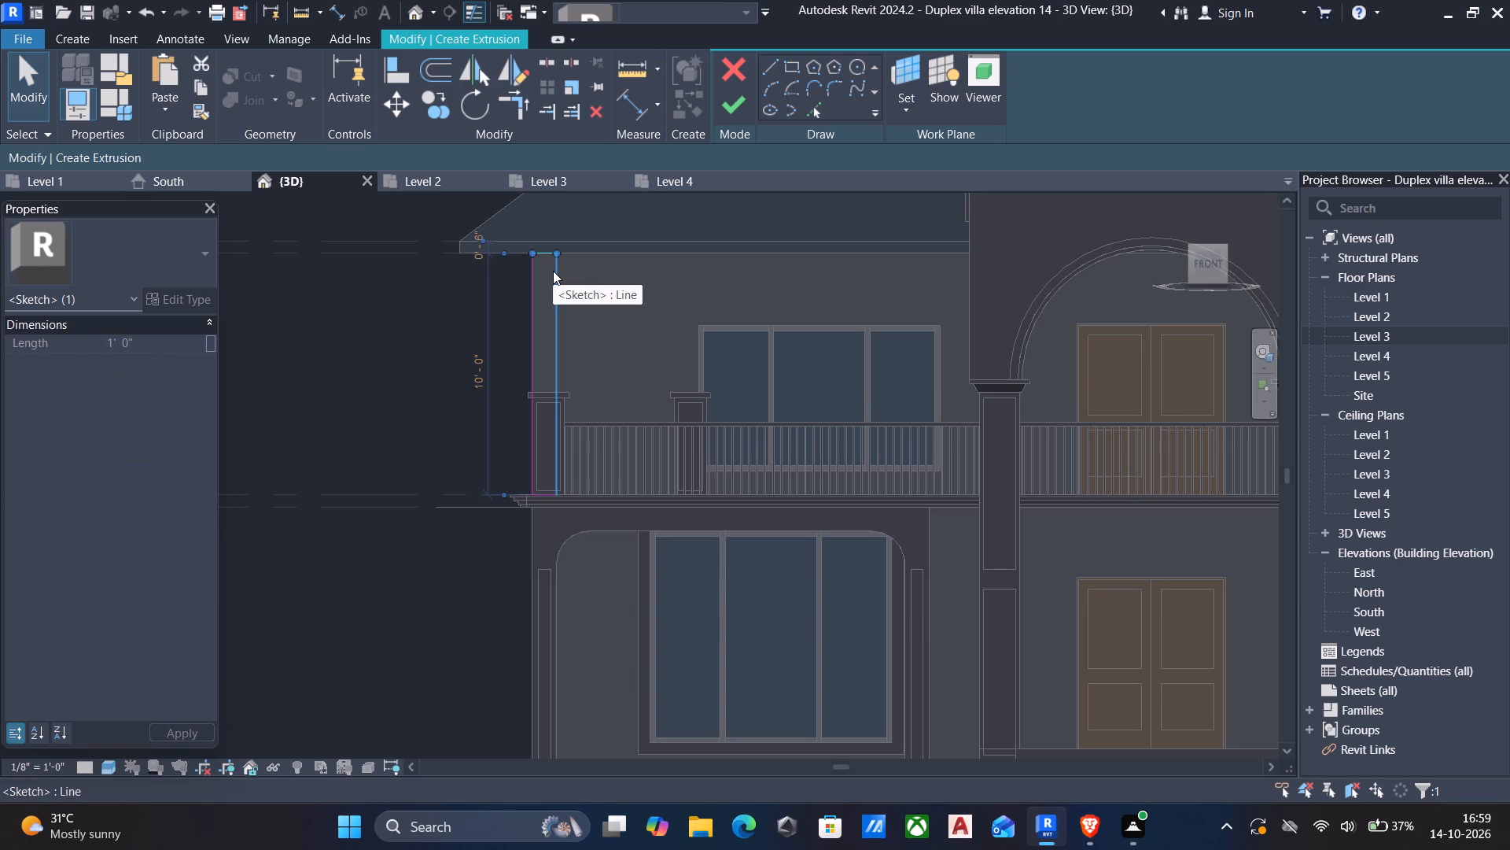
{"action": "key", "text": "Down"}
{"action": "key", "text": "Down"}
{"action": "key", "text": "Down"}
{"action": "key", "text": "Down"}
{"action": "key", "text": "Down"}
{"action": "key", "text": "Down"}
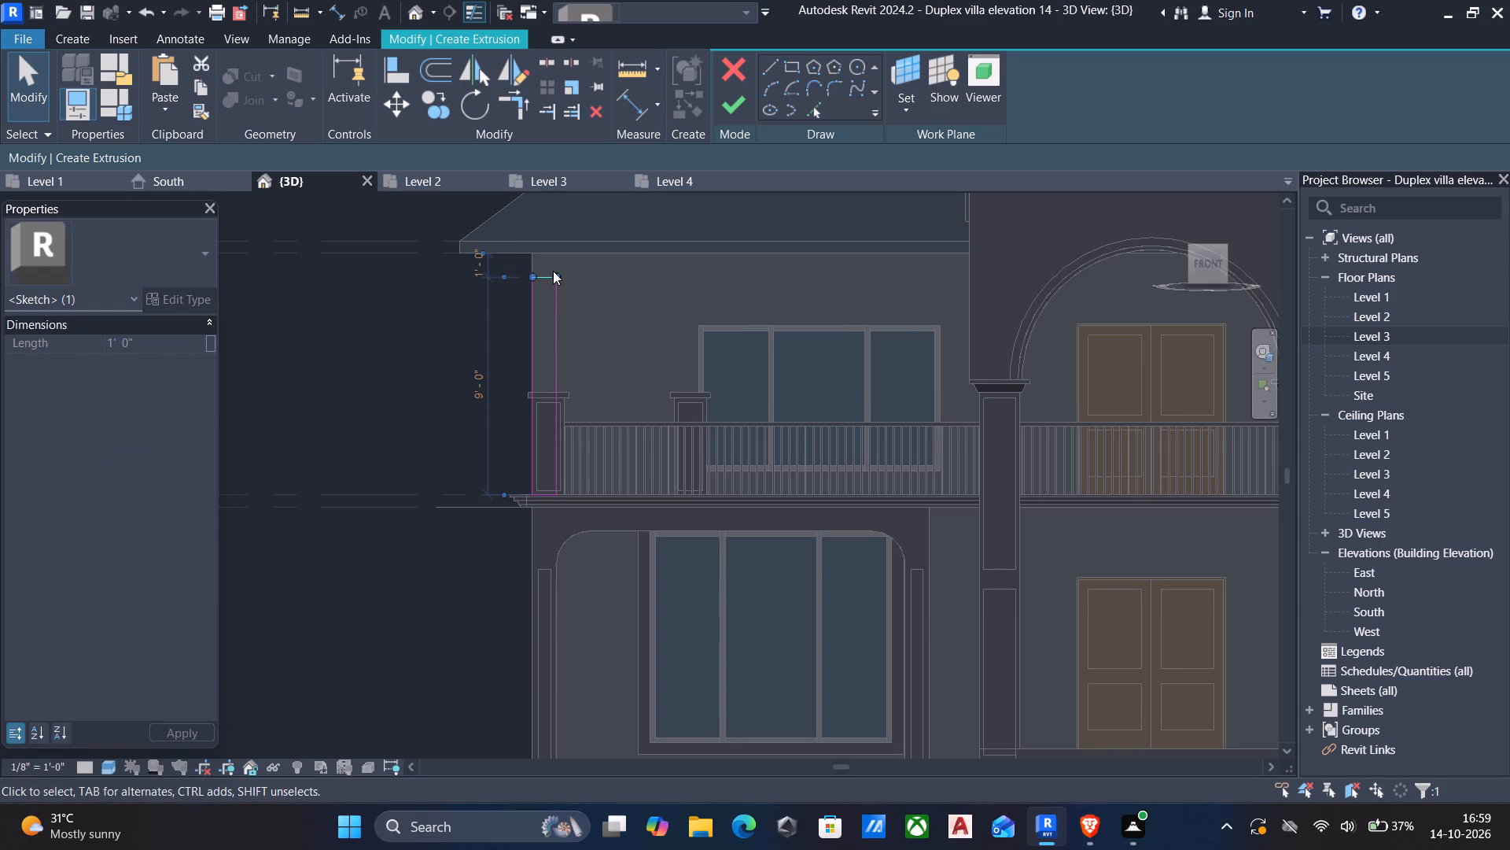
{"action": "key", "text": "Up"}
{"action": "key", "text": "Up"}
{"action": "key", "text": "Escape"}
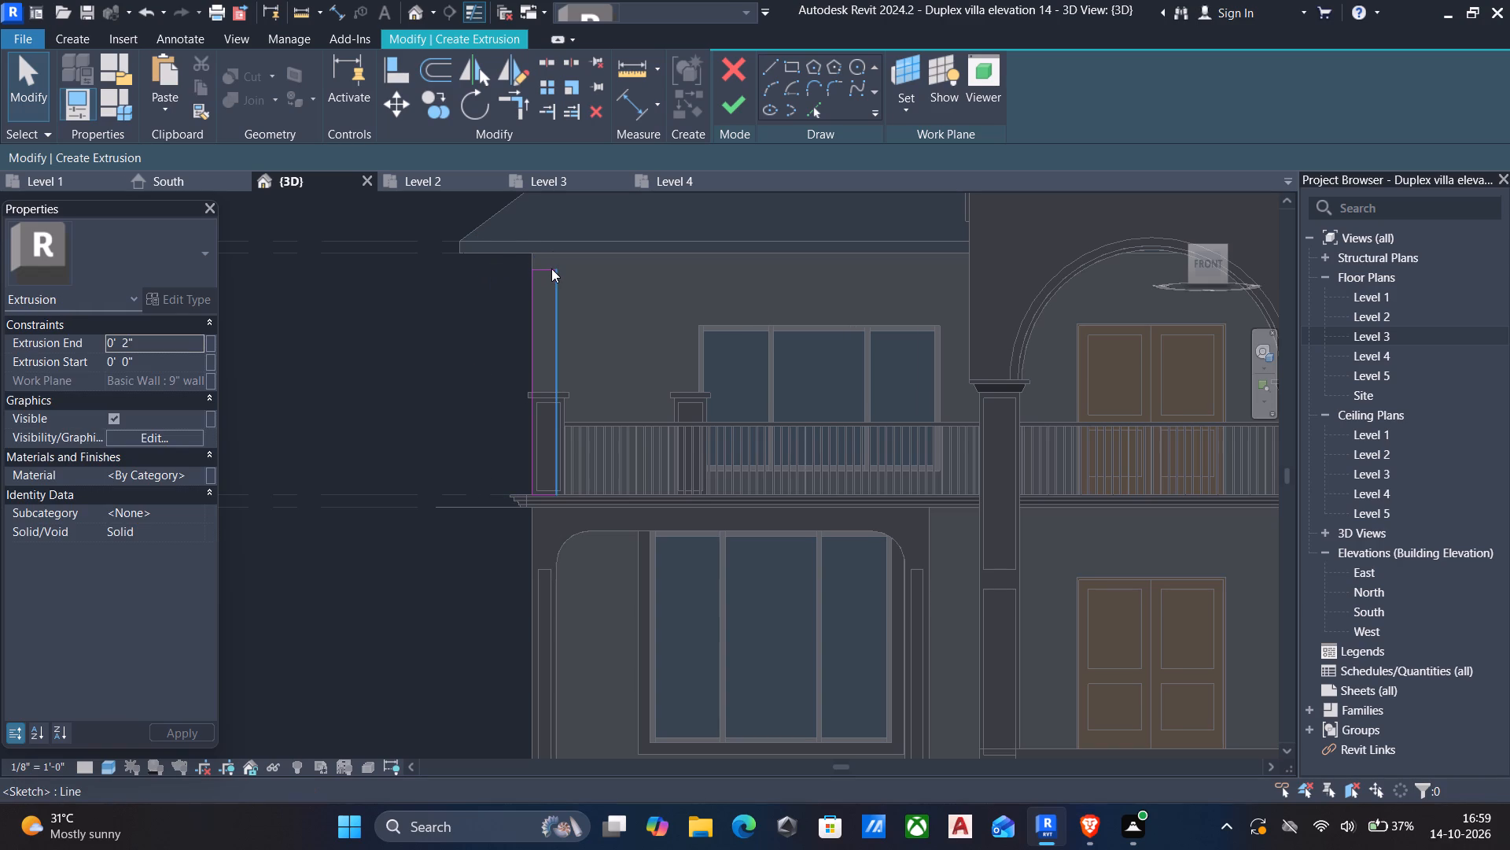
{"action": "left_click", "coordinate": [550, 269]}
{"action": "key", "text": "Delete"}
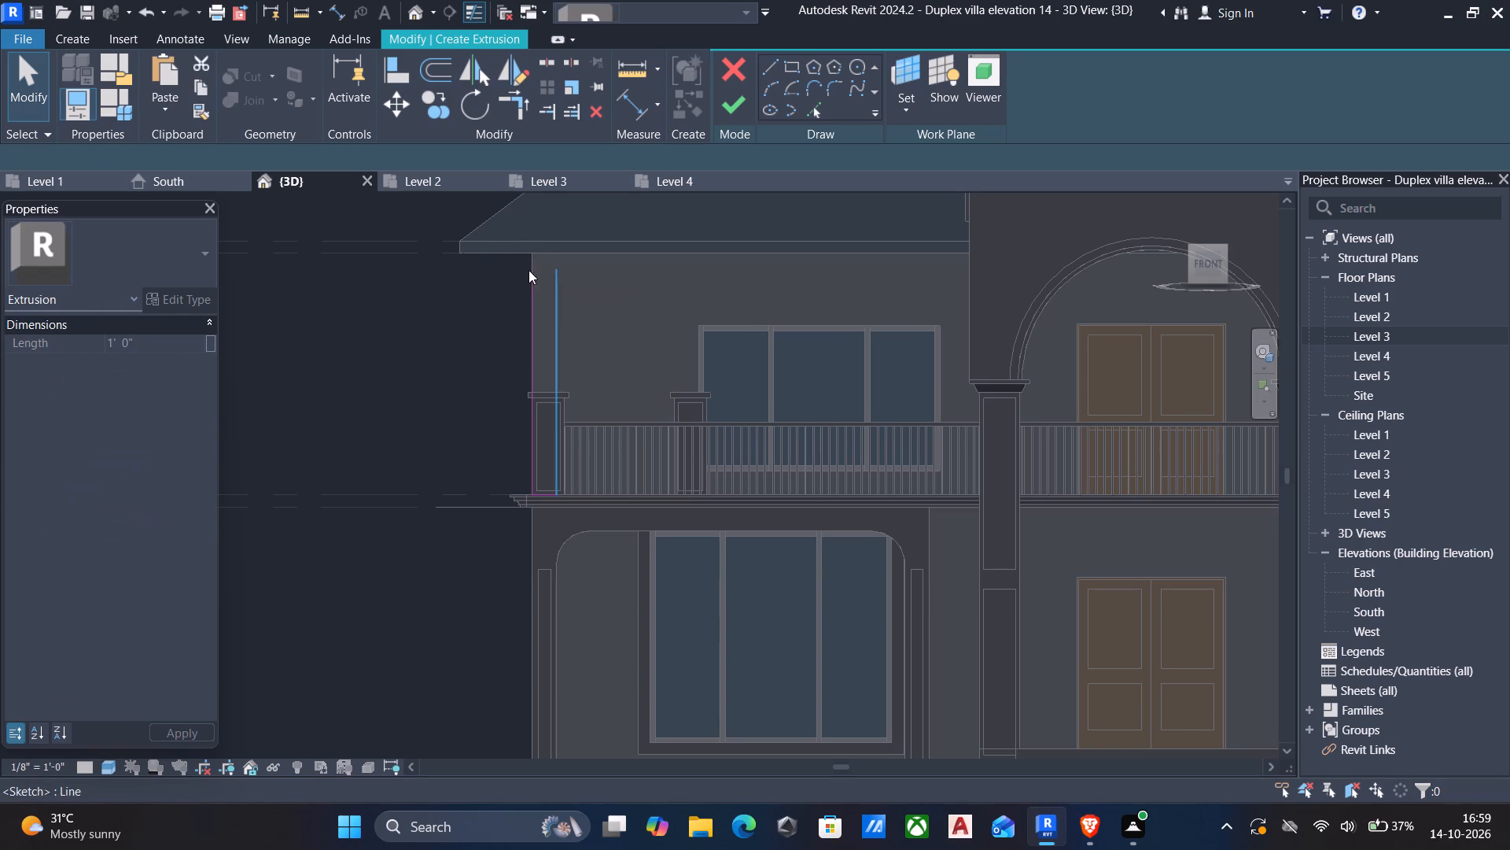
Shift the three remaining sketch lines about 2" east, in from the wall's edge.
{"action": "left_click_drag", "start_coordinate": [505, 253], "coordinate": [629, 523]}
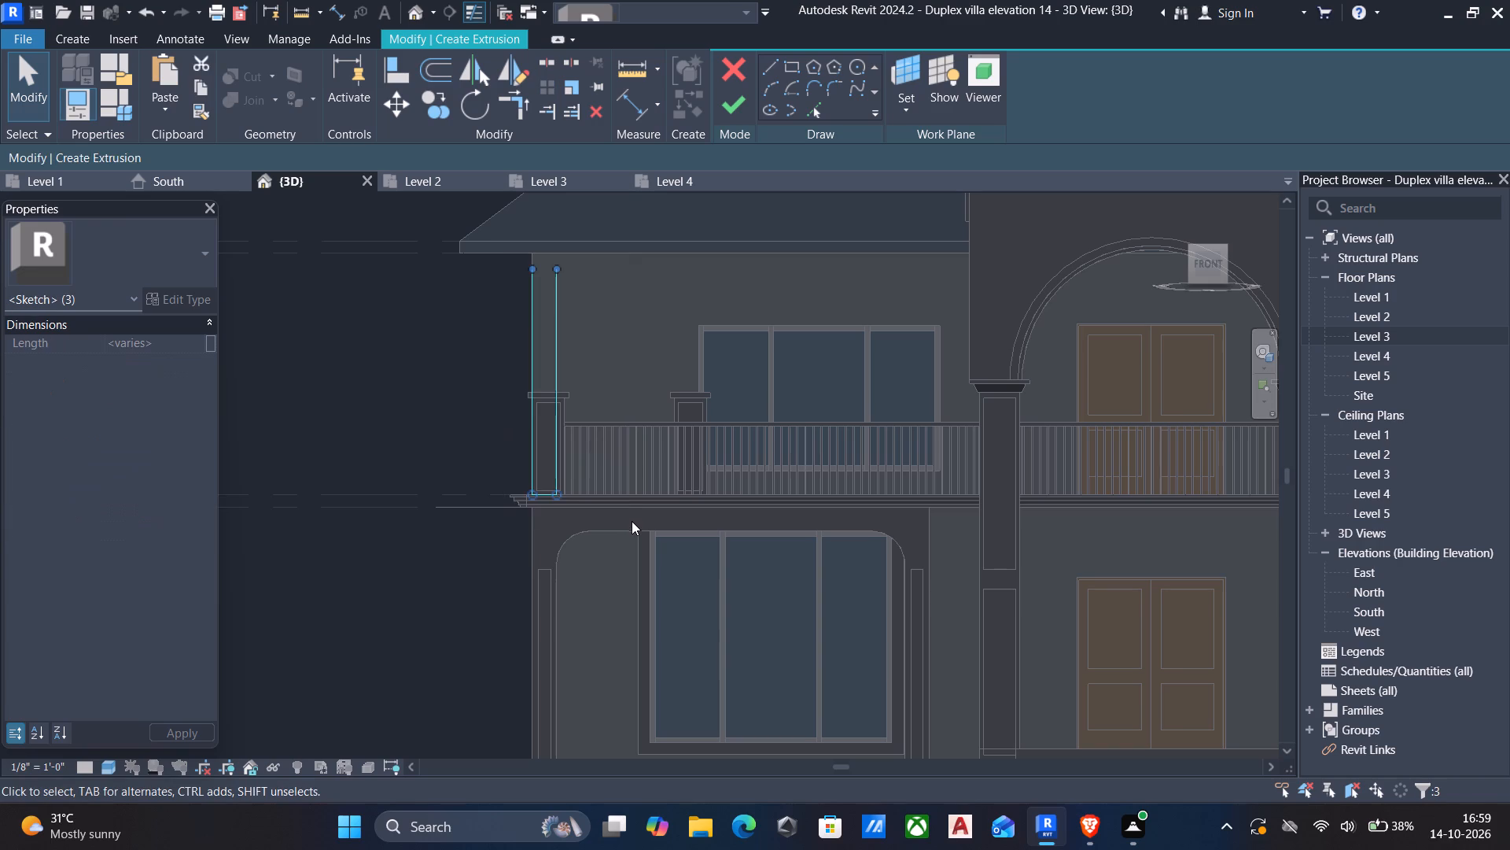
{"action": "key", "text": "Right"}
{"action": "key", "text": "Right"}
{"action": "key", "text": "Left"}
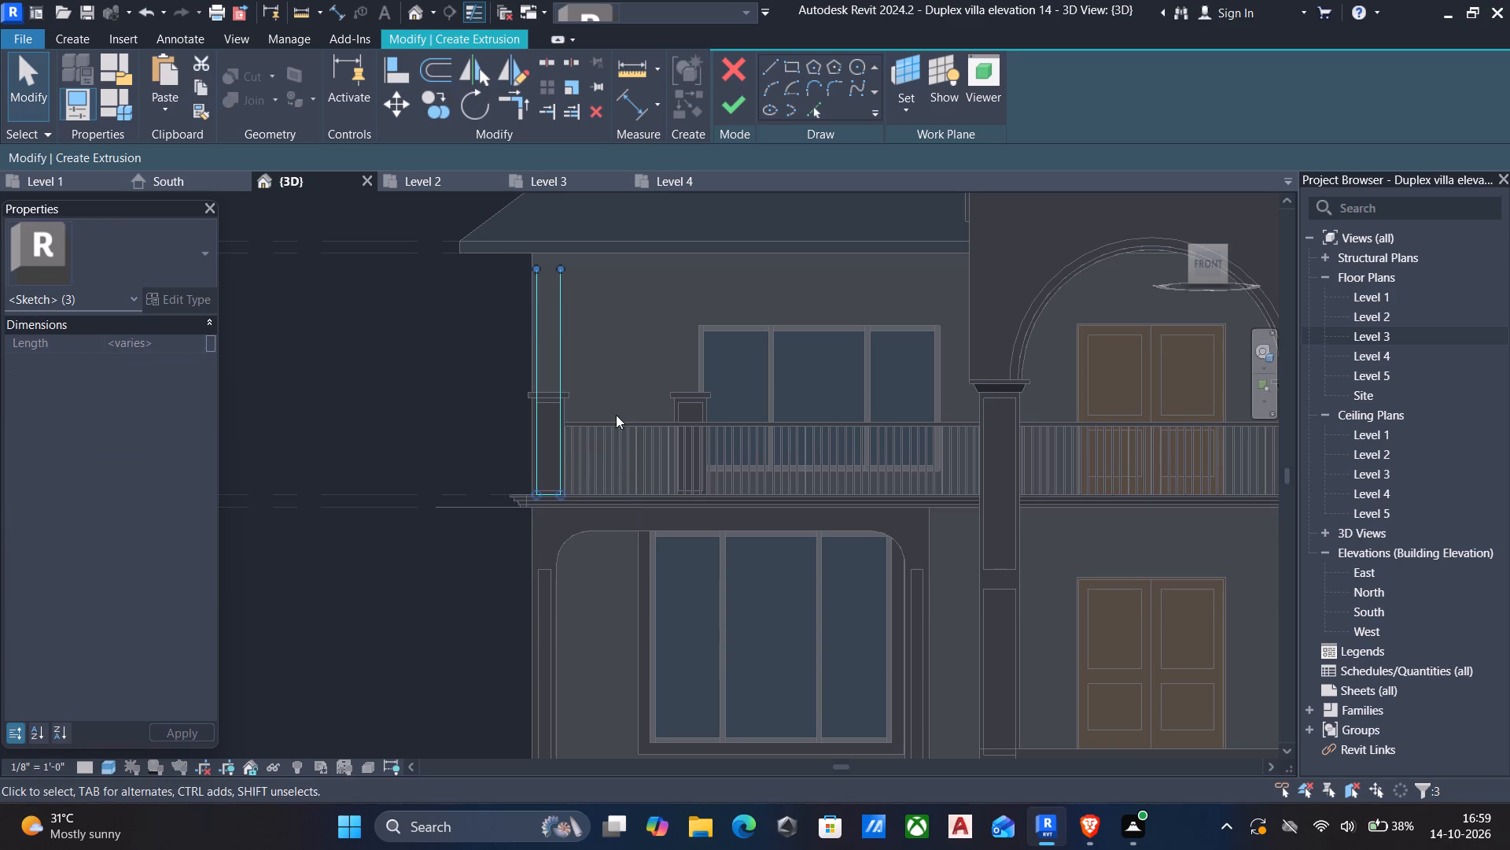
Draw a stepped profile from the outer vertical line's top: 2" west, 3" up, 2" west, and up to the Level 4 line.
{"action": "left_click", "coordinate": [767, 65]}
{"action": "scroll", "coordinate": [564, 225], "scroll_direction": "up", "scroll_amount": 5}
{"action": "scroll", "coordinate": [515, 347], "scroll_direction": "up", "scroll_amount": 3}
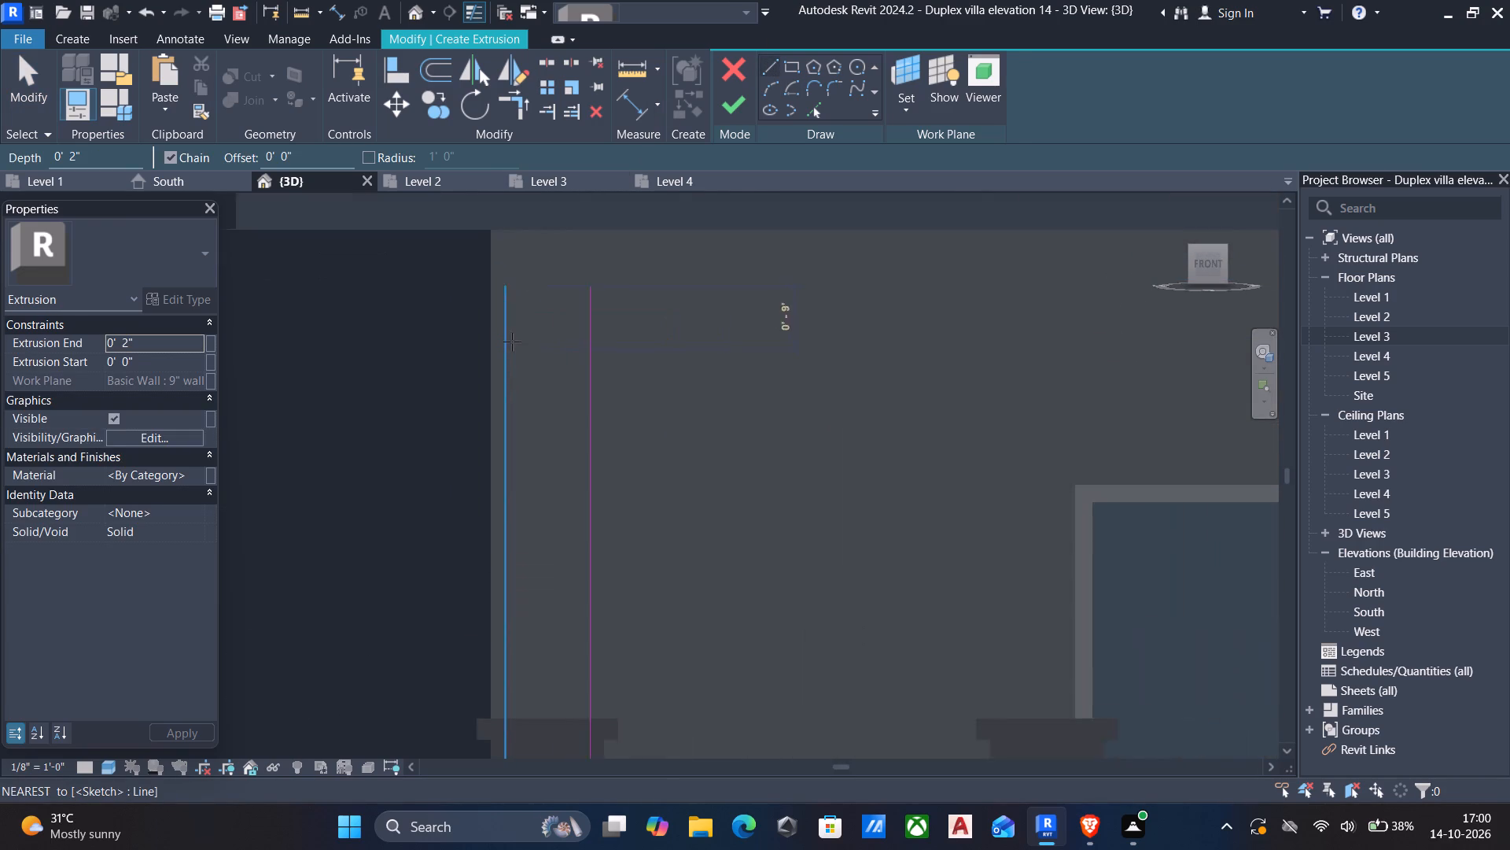
{"action": "scroll", "coordinate": [512, 342], "scroll_direction": "up", "scroll_amount": 2}
{"action": "left_click", "coordinate": [504, 279]}
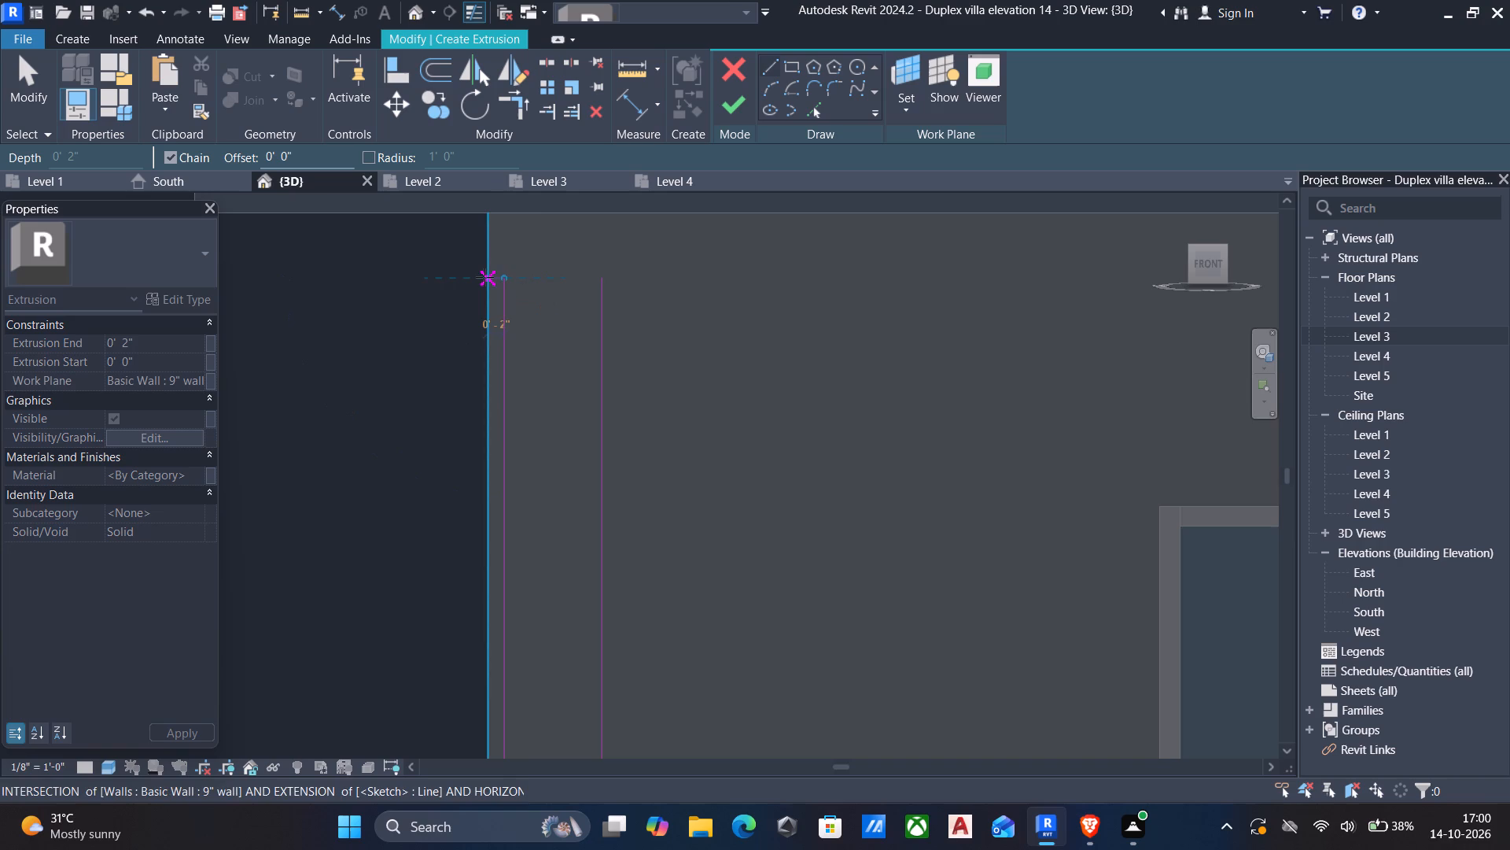
{"action": "left_click", "coordinate": [484, 277]}
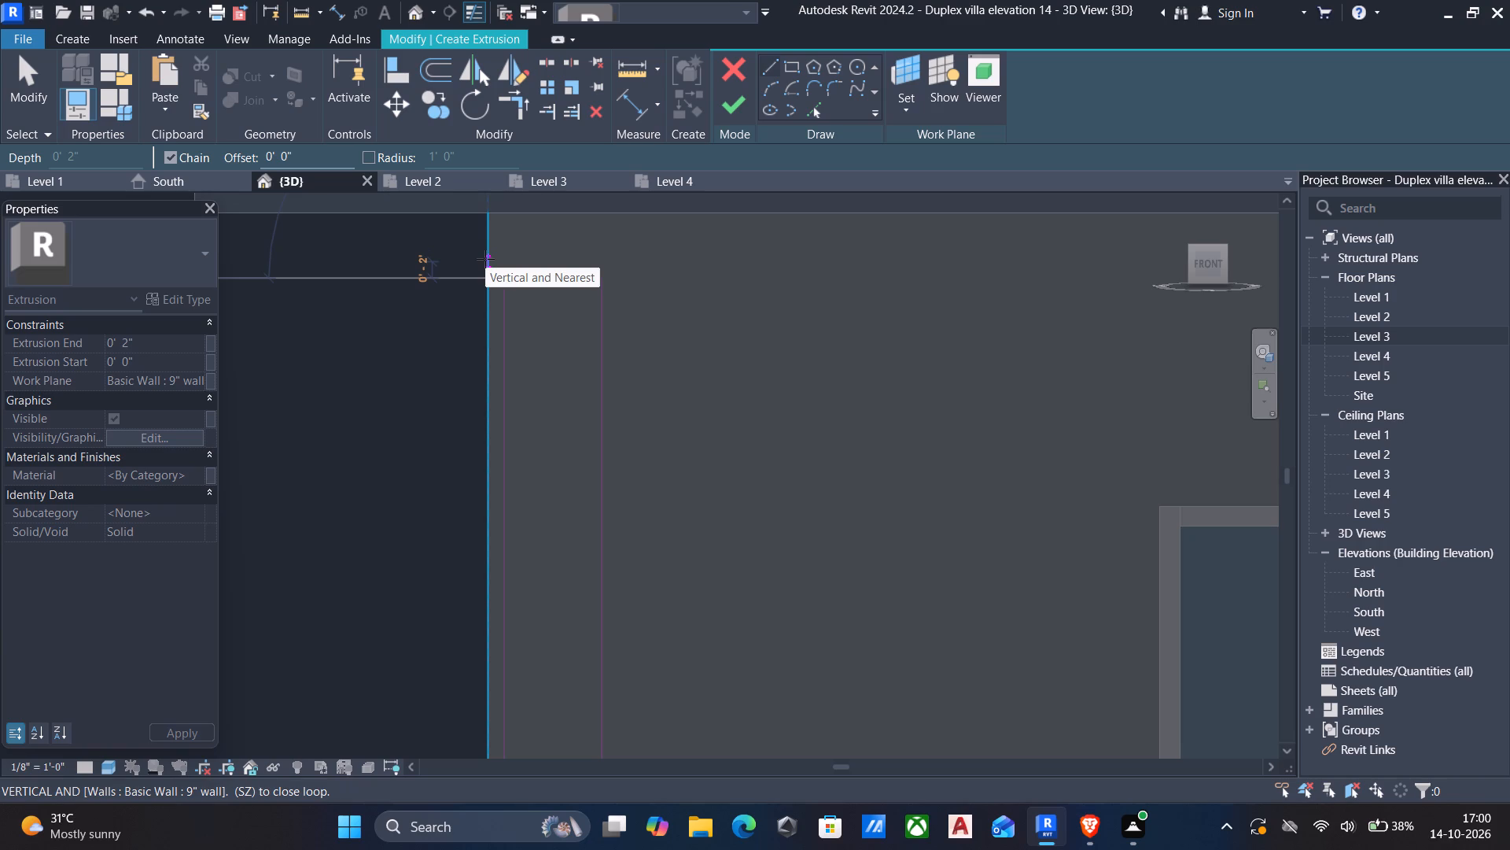
{"action": "left_click", "coordinate": [485, 256]}
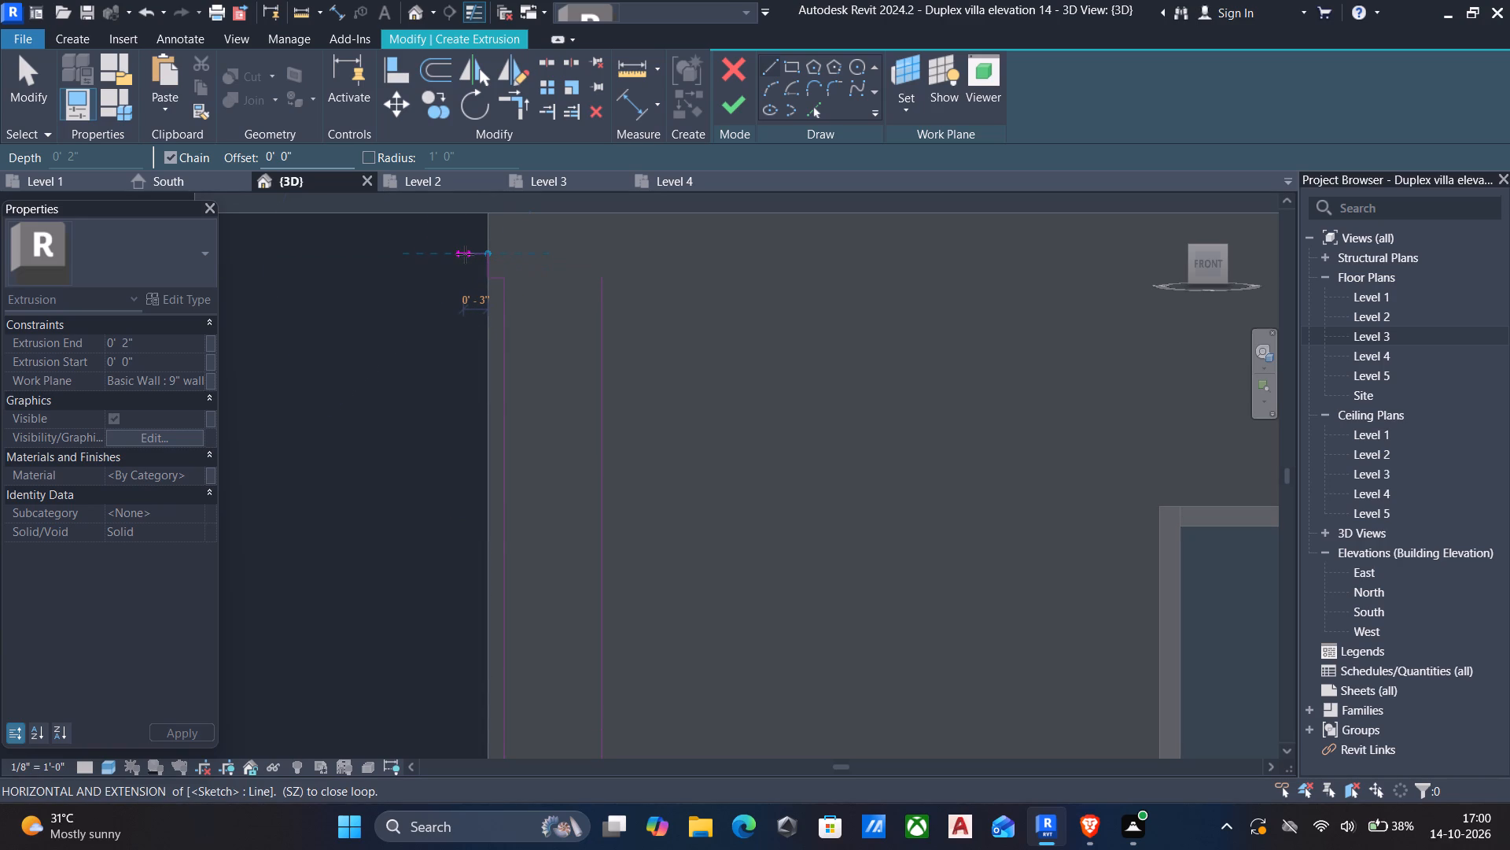
{"action": "left_click", "coordinate": [468, 254]}
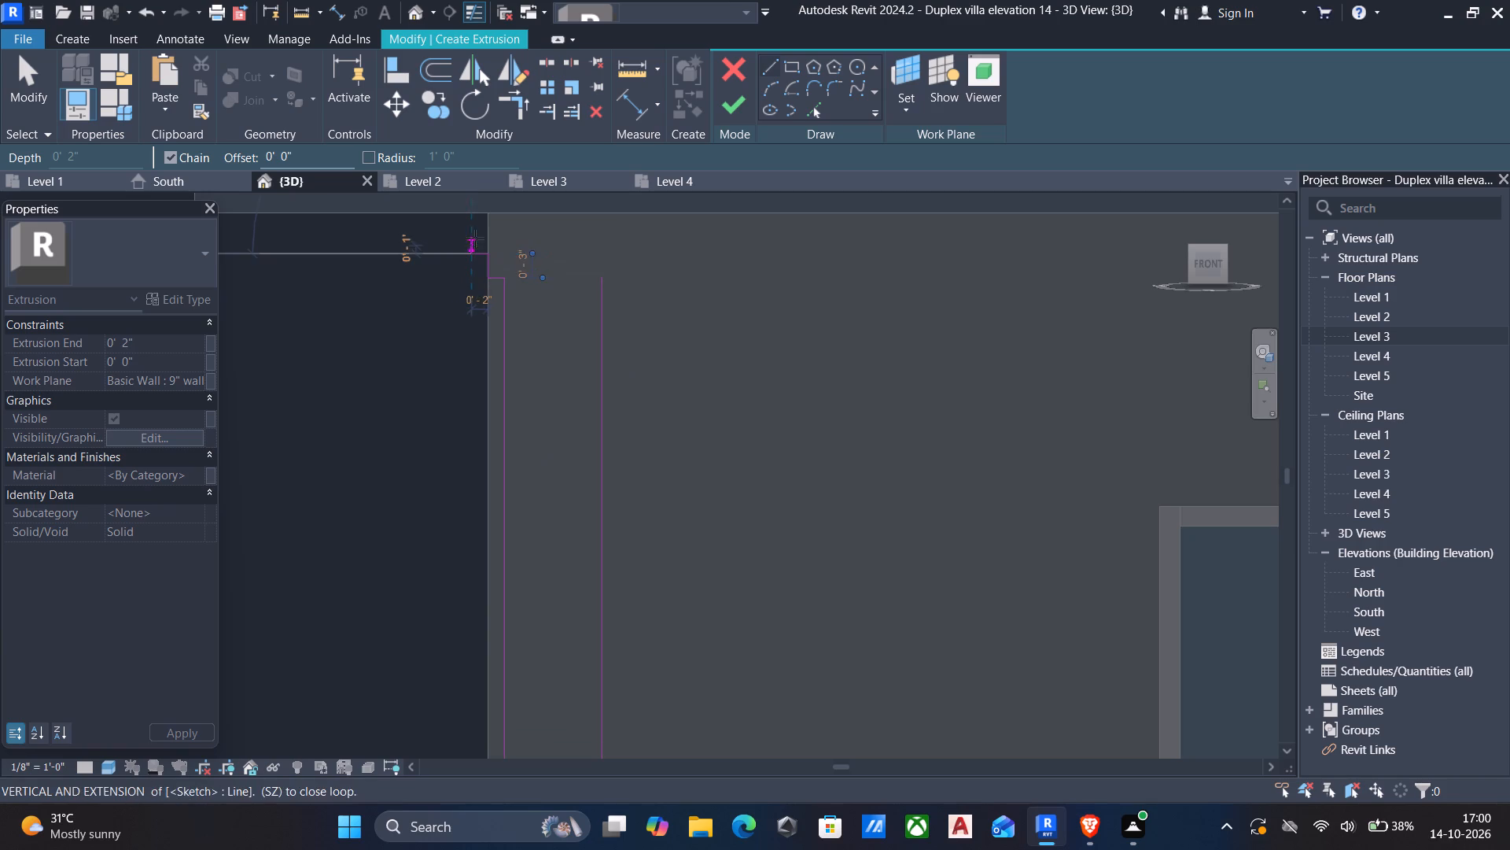
{"action": "middle_click_drag", "start_coordinate": [475, 231], "coordinate": [477, 318]}
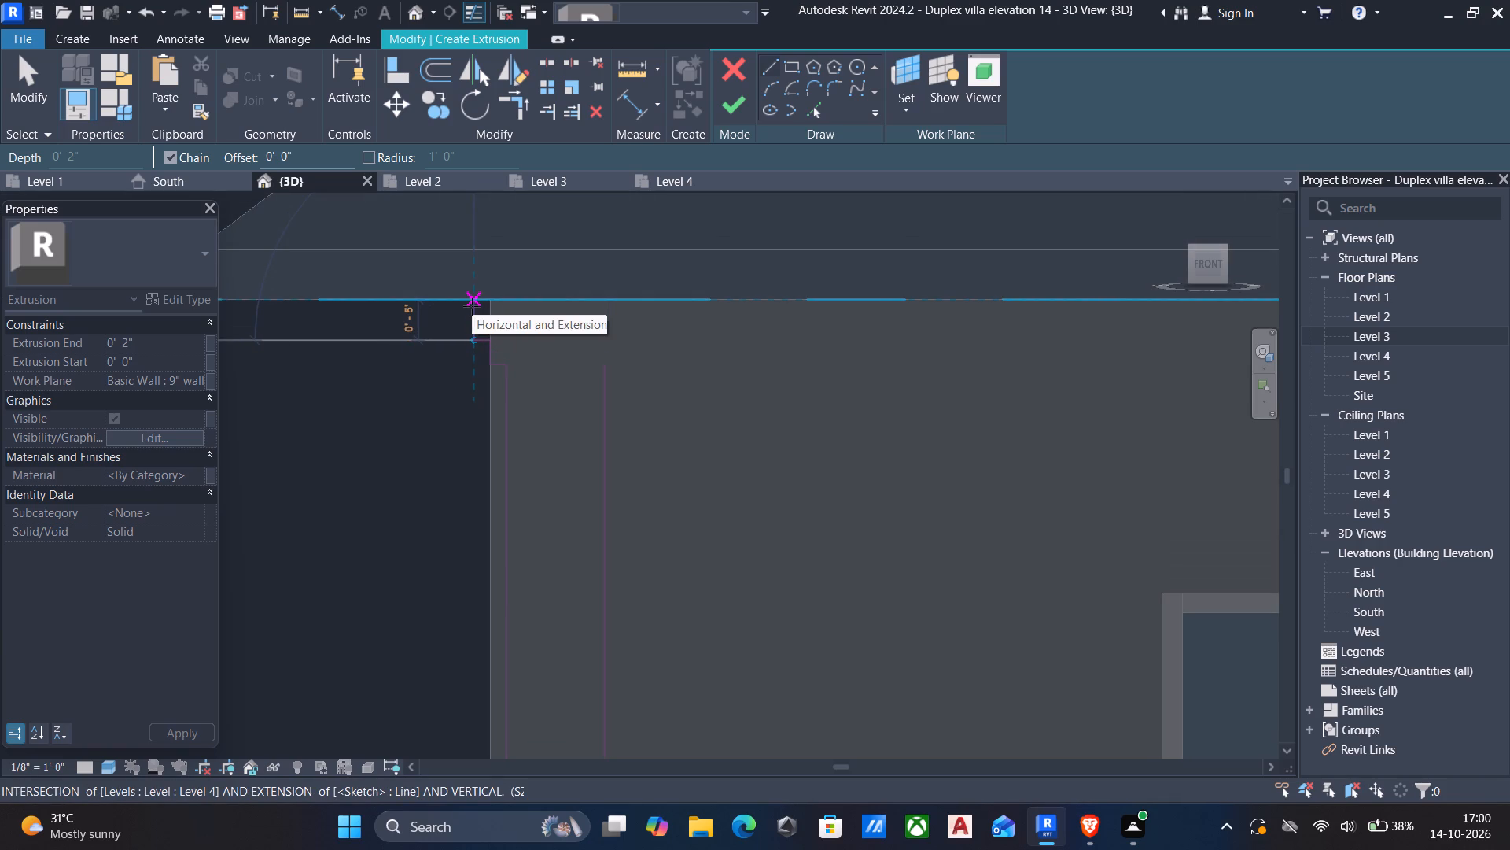
{"action": "left_click", "coordinate": [472, 306]}
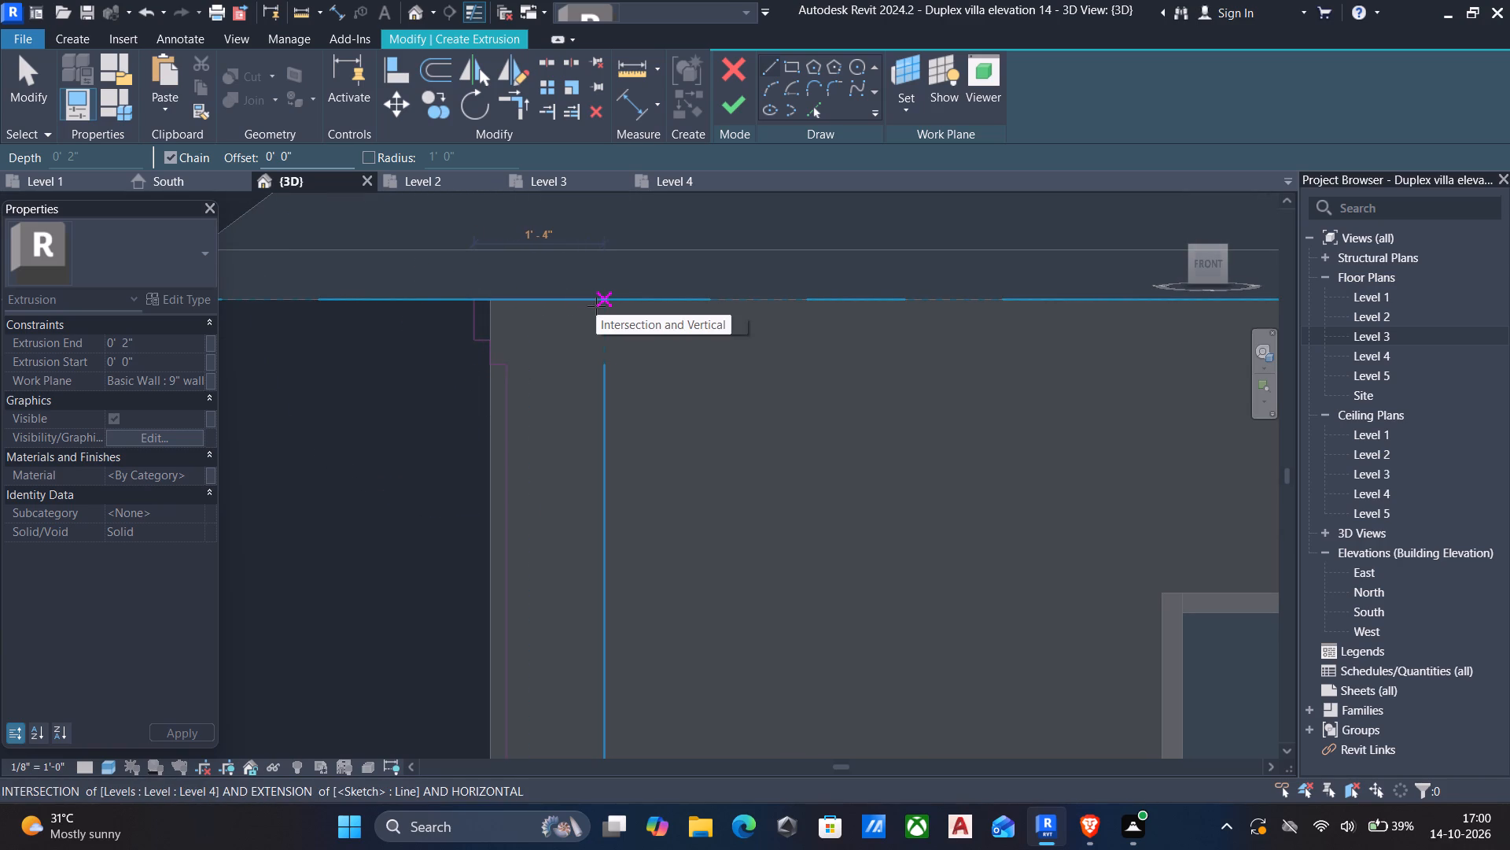
{"action": "key", "text": "Escape"}
{"action": "scroll", "coordinate": [552, 363], "scroll_direction": "down", "scroll_amount": 2}
{"action": "middle_click_drag", "start_coordinate": [553, 366], "coordinate": [561, 346], "text": "shift"}
{"action": "middle_click_drag", "start_coordinate": [566, 332], "coordinate": [557, 398]}
{"action": "scroll", "coordinate": [606, 350], "scroll_direction": "up", "scroll_amount": 4}
{"action": "middle_click_drag", "start_coordinate": [609, 349], "coordinate": [609, 347]}
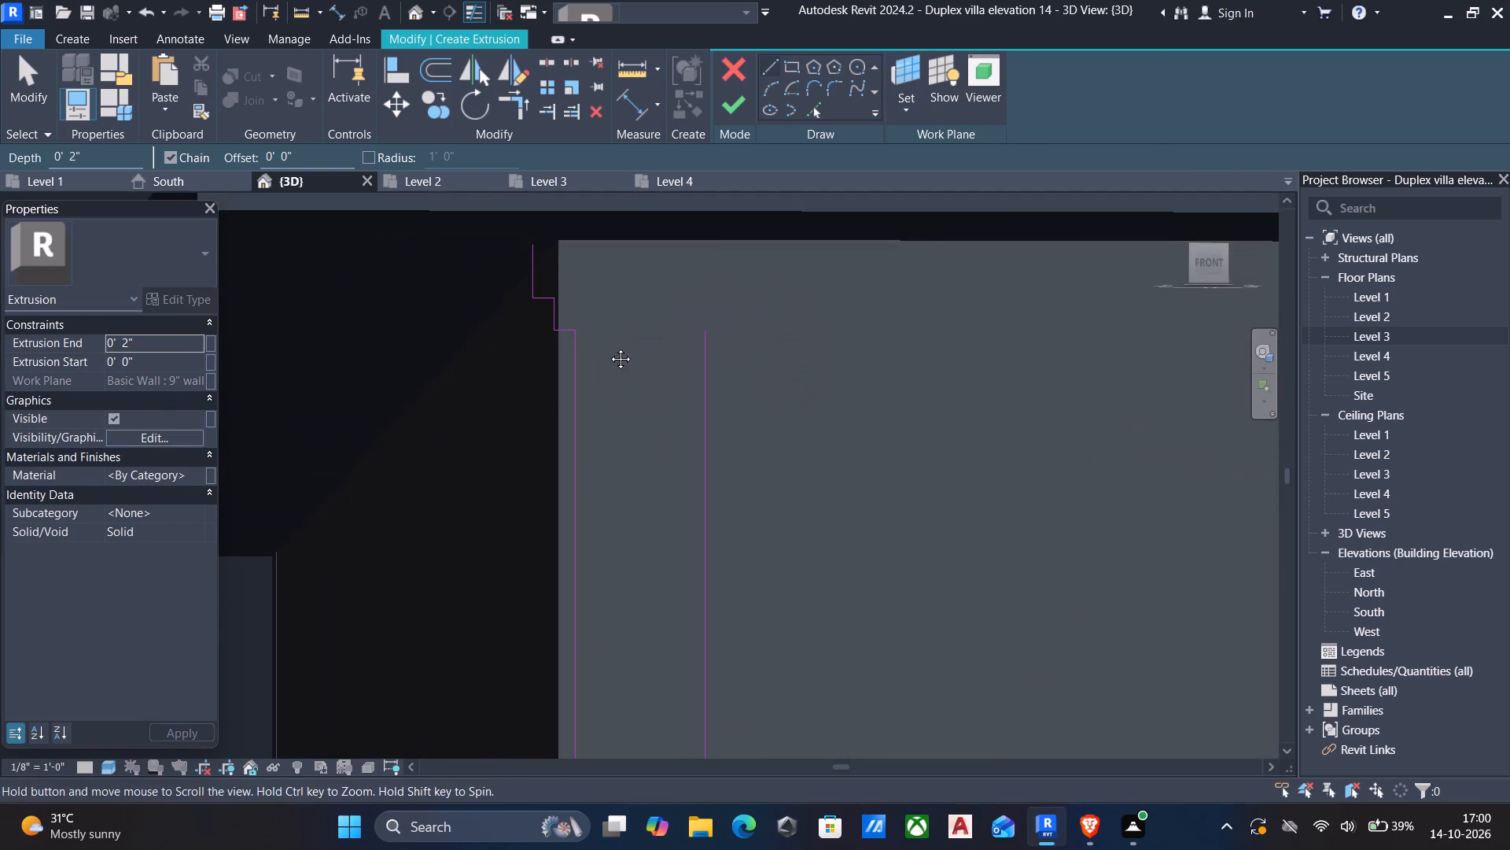
{"action": "middle_click_drag", "start_coordinate": [609, 347], "coordinate": [616, 400]}
{"action": "scroll", "coordinate": [546, 351], "scroll_direction": "down", "scroll_amount": 4}
{"action": "key", "text": "Escape"}
Round the upper step's outer corner with a fillet arc of about 1 3/4" radius.
{"action": "scroll", "coordinate": [548, 365], "scroll_direction": "up", "scroll_amount": 4}
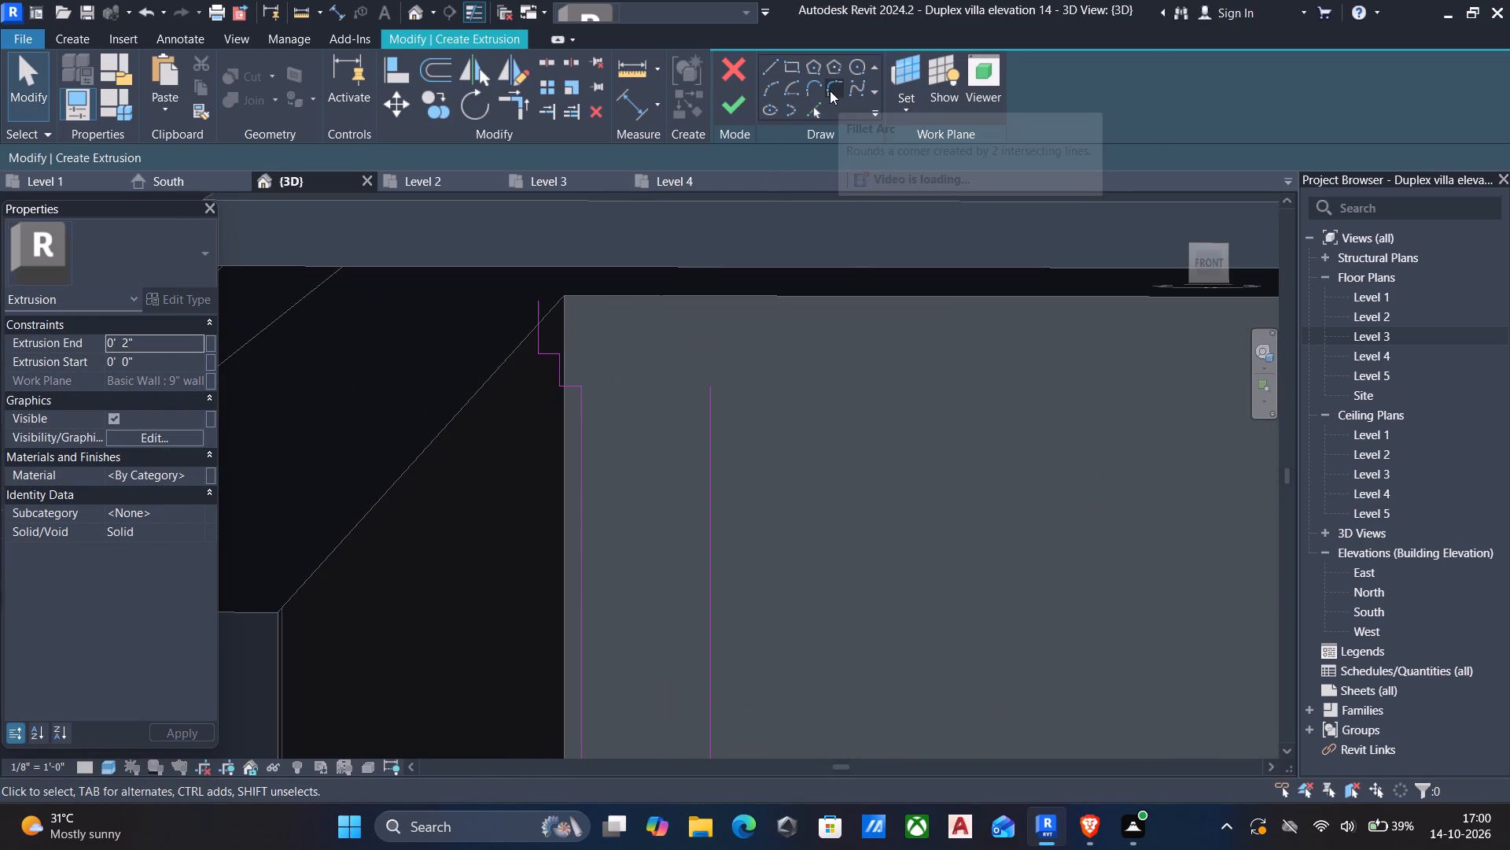
{"action": "left_click", "coordinate": [830, 91]}
{"action": "scroll", "coordinate": [575, 341], "scroll_direction": "up", "scroll_amount": 4}
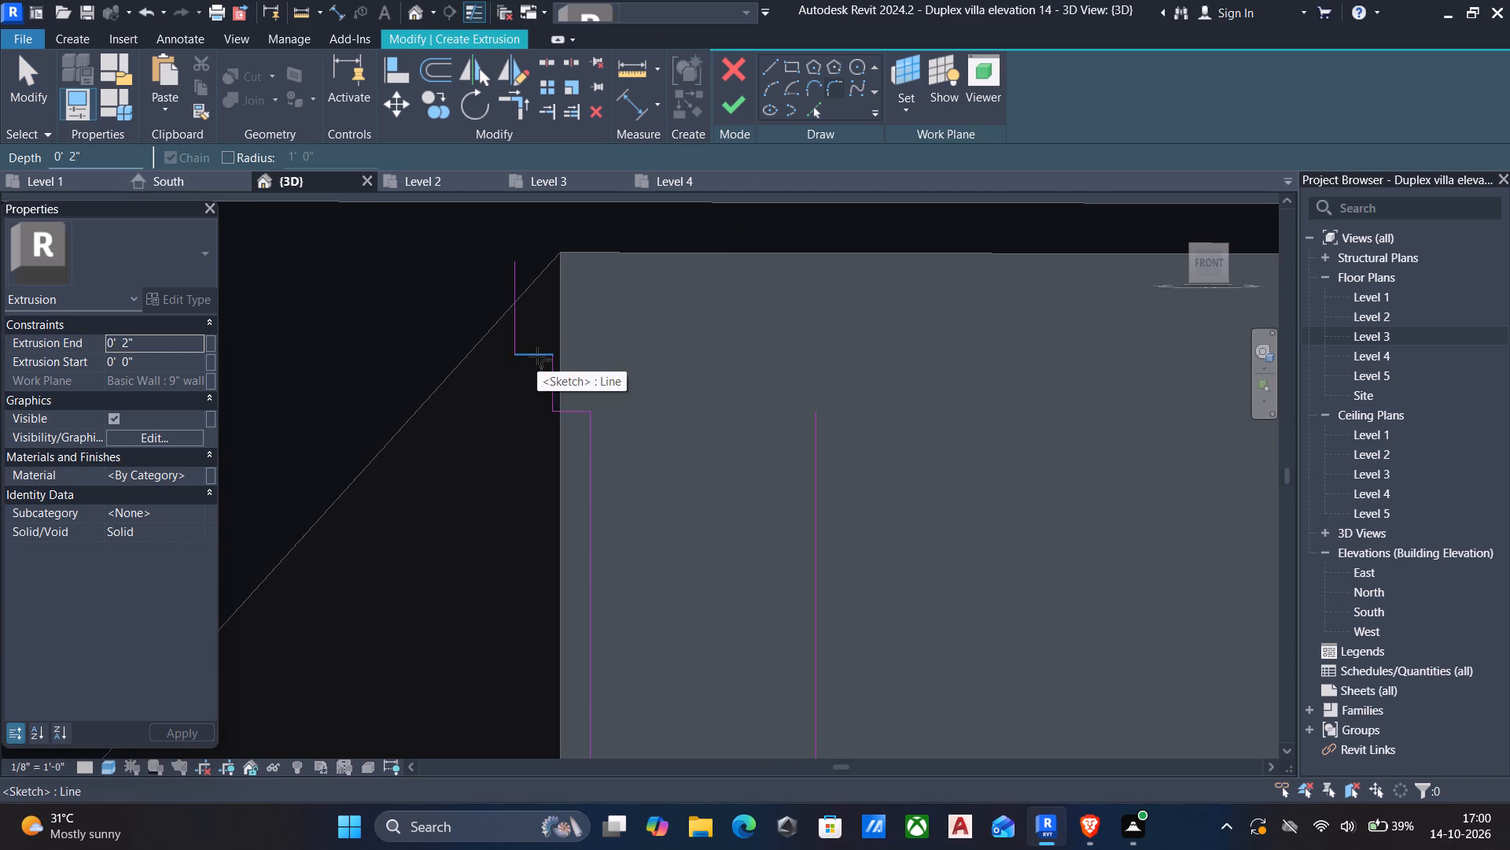
{"action": "left_click", "coordinate": [514, 342]}
{"action": "left_click", "coordinate": [534, 357]}
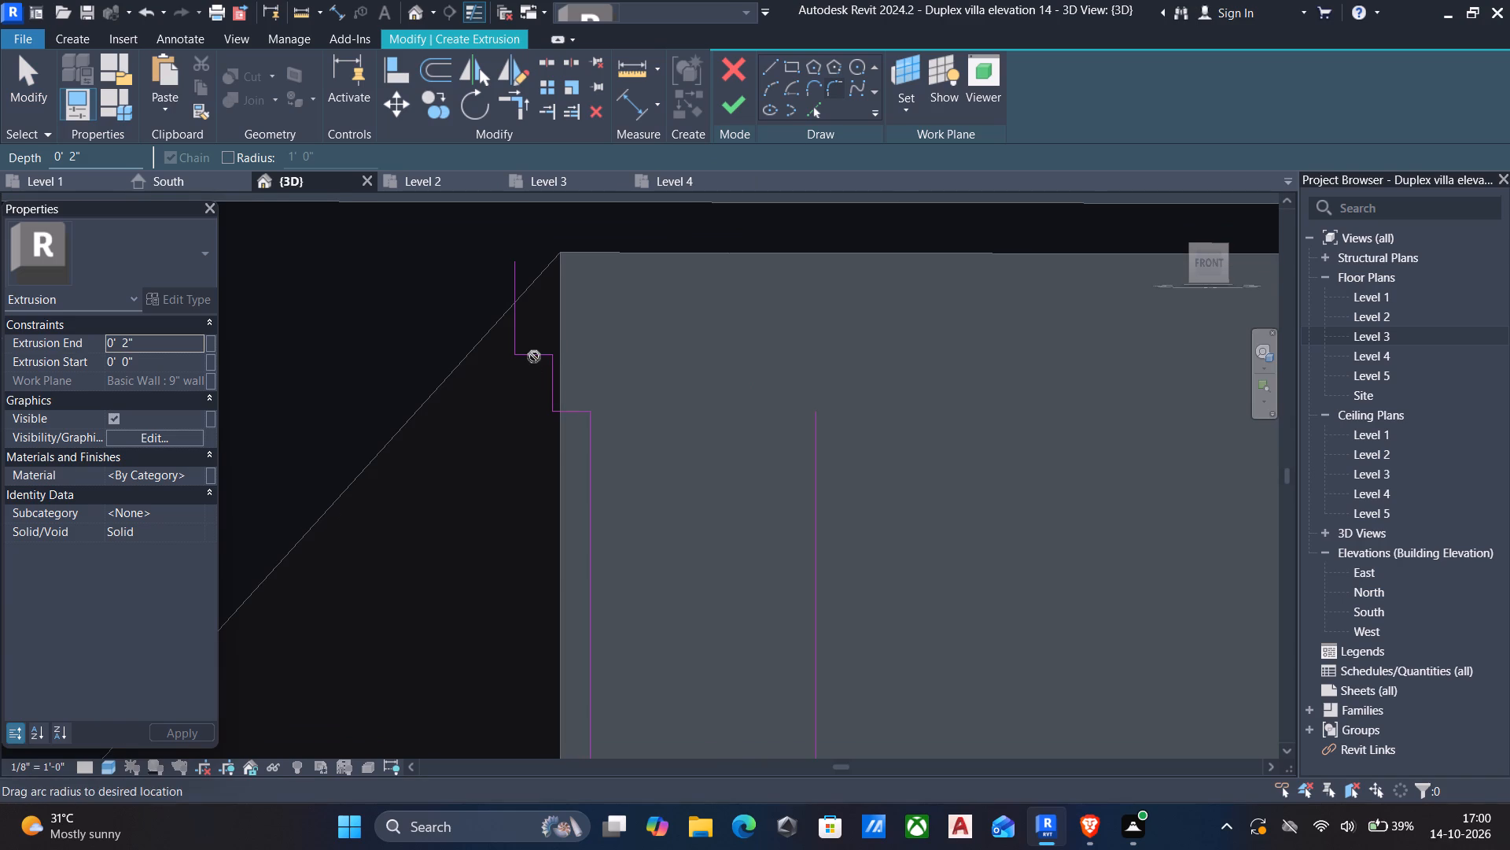
{"action": "scroll", "coordinate": [535, 350], "scroll_direction": "up", "scroll_amount": 7}
{"action": "left_click", "coordinate": [526, 350]}
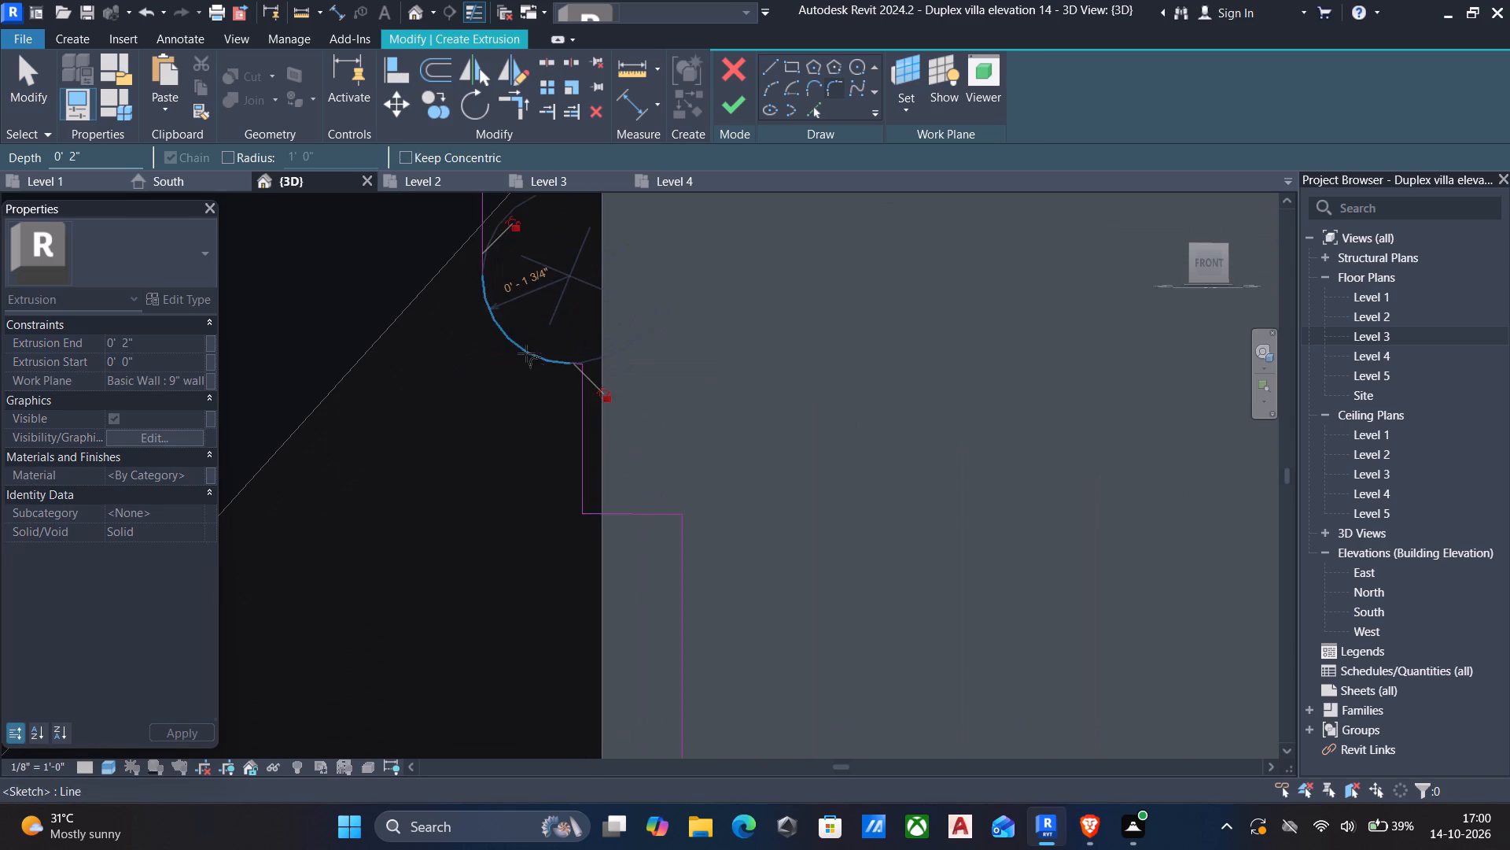
Round the lower step's outer corner with a fillet arc of about 1 1/2" radius.
{"action": "scroll", "coordinate": [586, 441], "scroll_direction": "down", "scroll_amount": 3}
{"action": "left_click", "coordinate": [608, 485]}
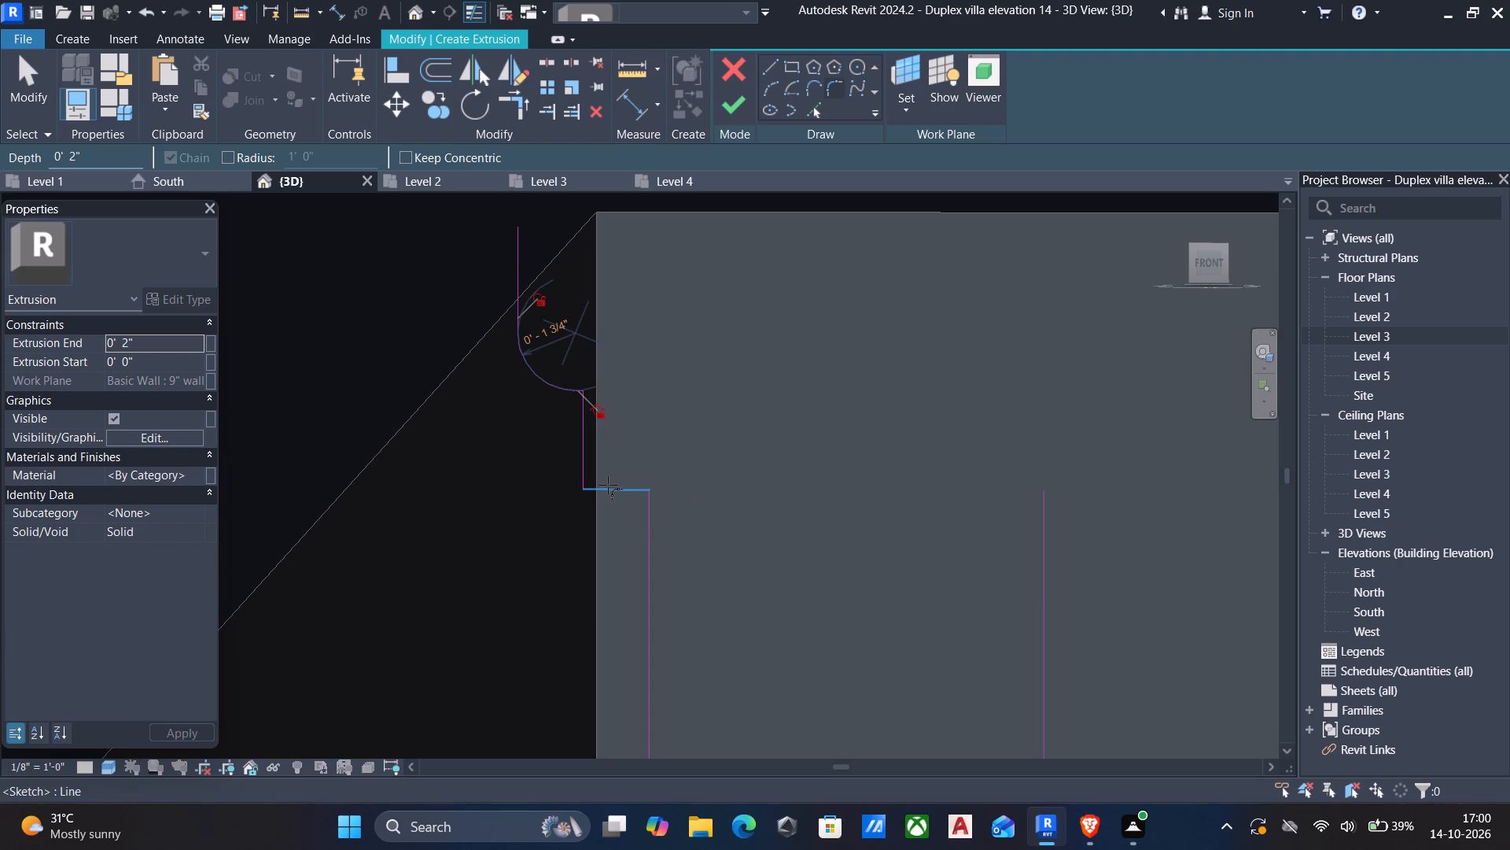
{"action": "left_click", "coordinate": [580, 470]}
{"action": "scroll", "coordinate": [595, 472], "scroll_direction": "up", "scroll_amount": 3}
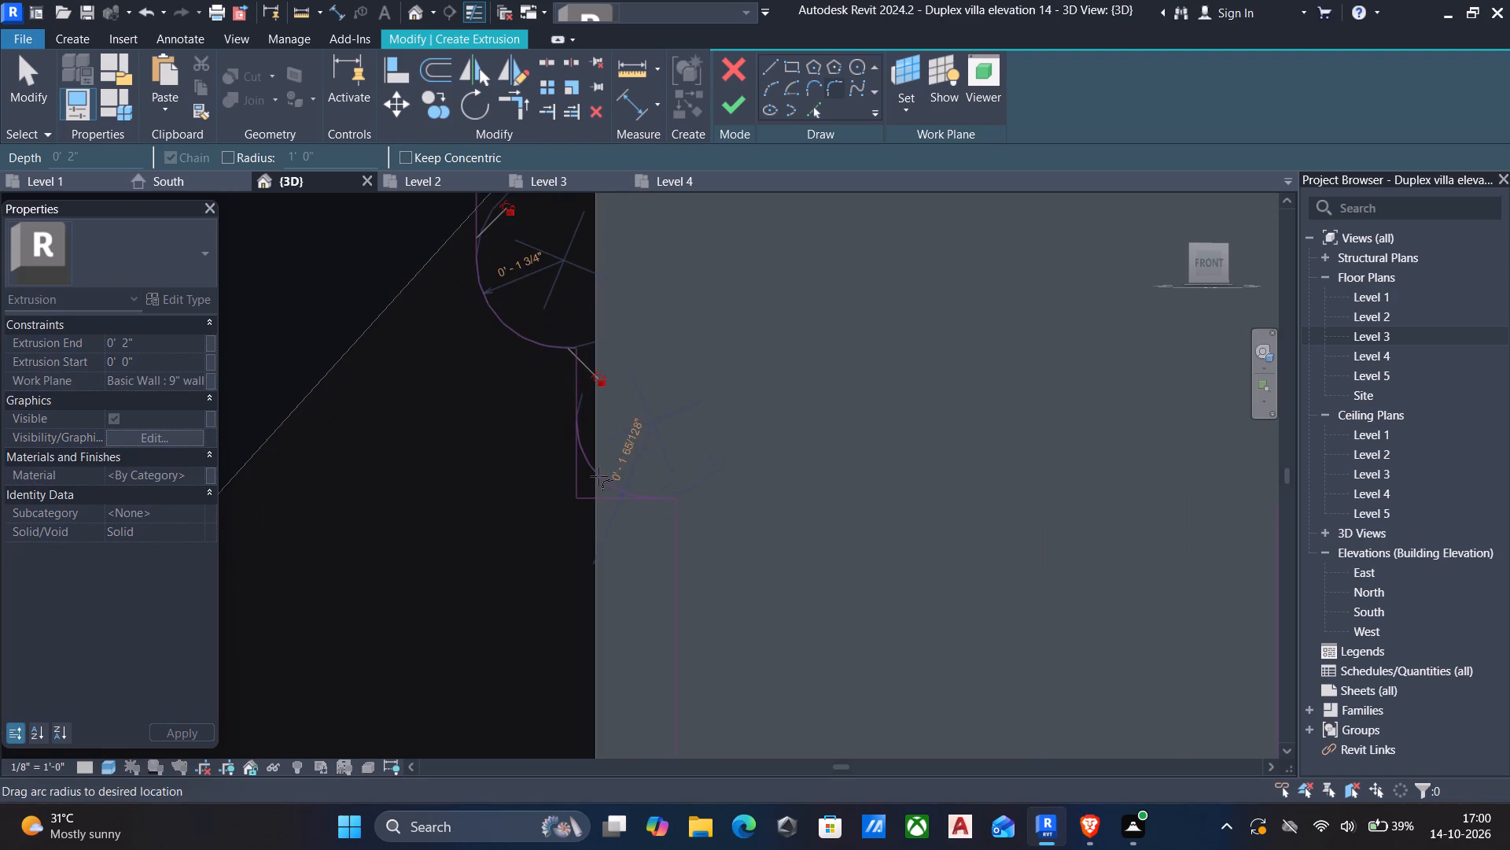
{"action": "left_click", "coordinate": [598, 476]}
{"action": "scroll", "coordinate": [597, 474], "scroll_direction": "down", "scroll_amount": 6}
{"action": "scroll", "coordinate": [709, 469], "scroll_direction": "down", "scroll_amount": 3}
{"action": "key", "text": "Escape"}
{"action": "scroll", "coordinate": [640, 458], "scroll_direction": "down", "scroll_amount": 4}
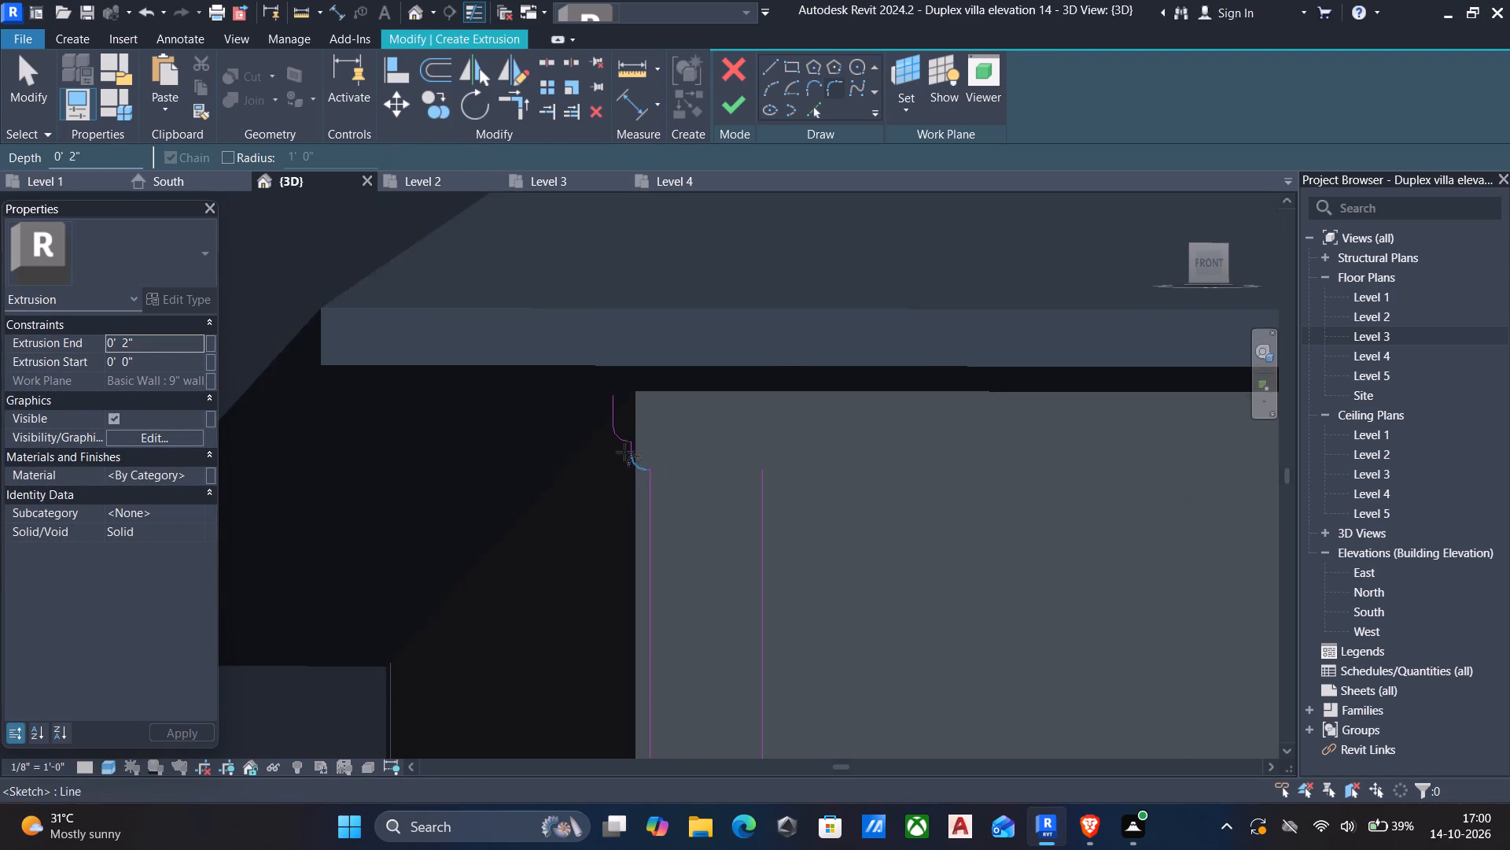
{"action": "key", "text": "Escape"}
Mirror a copy of the curved top profile about a vertical axis drawn through the middle of the strip's bottom line.
{"action": "left_click_drag", "start_coordinate": [591, 388], "coordinate": [676, 526]}
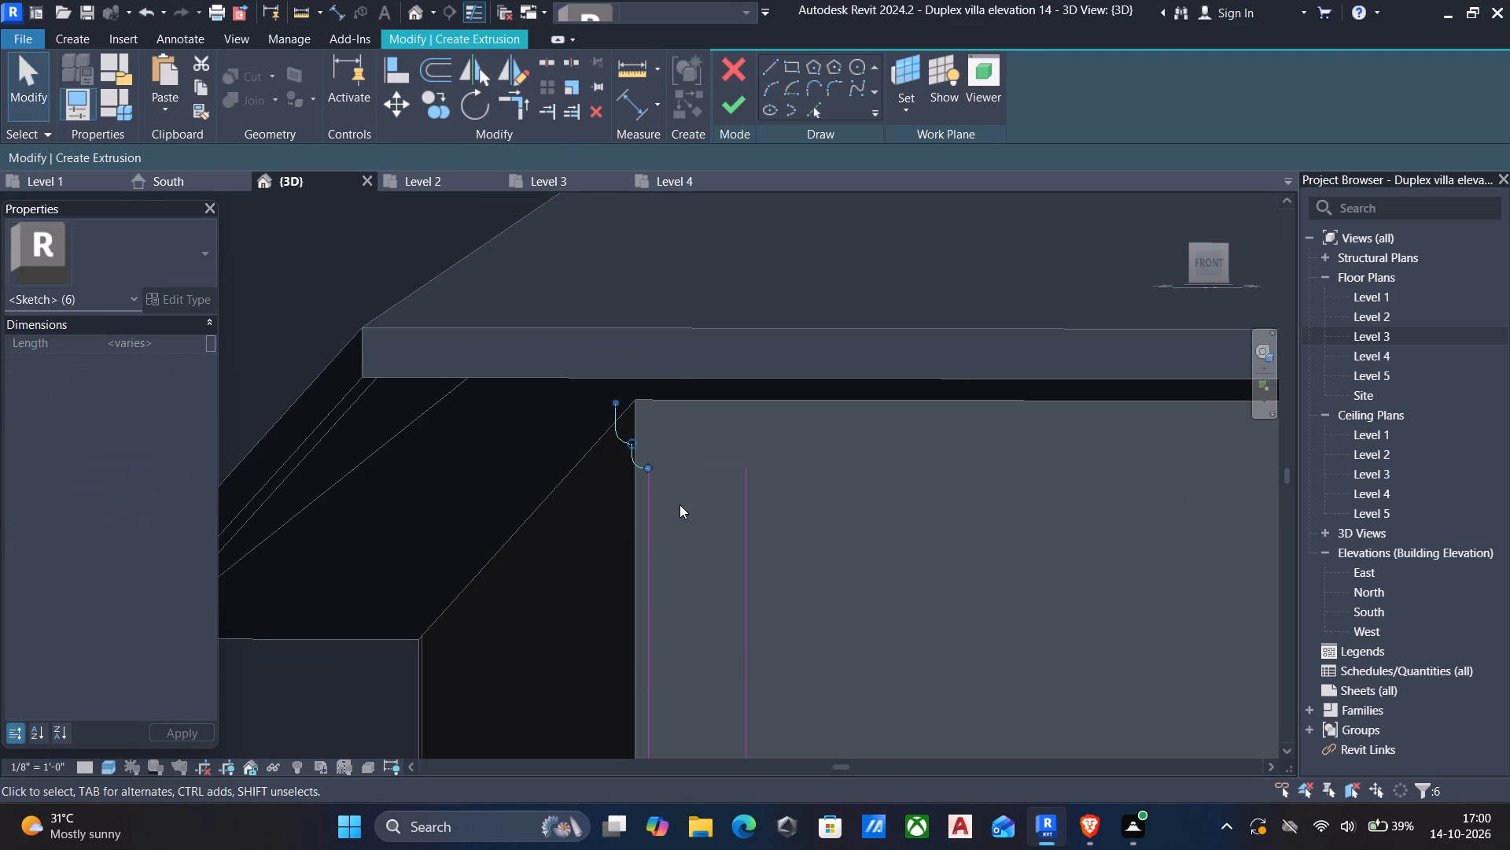
{"action": "type", "text": "dm"}
{"action": "scroll", "coordinate": [672, 523], "scroll_direction": "down", "scroll_amount": 4}
{"action": "middle_click_drag", "start_coordinate": [693, 549], "coordinate": [685, 535]}
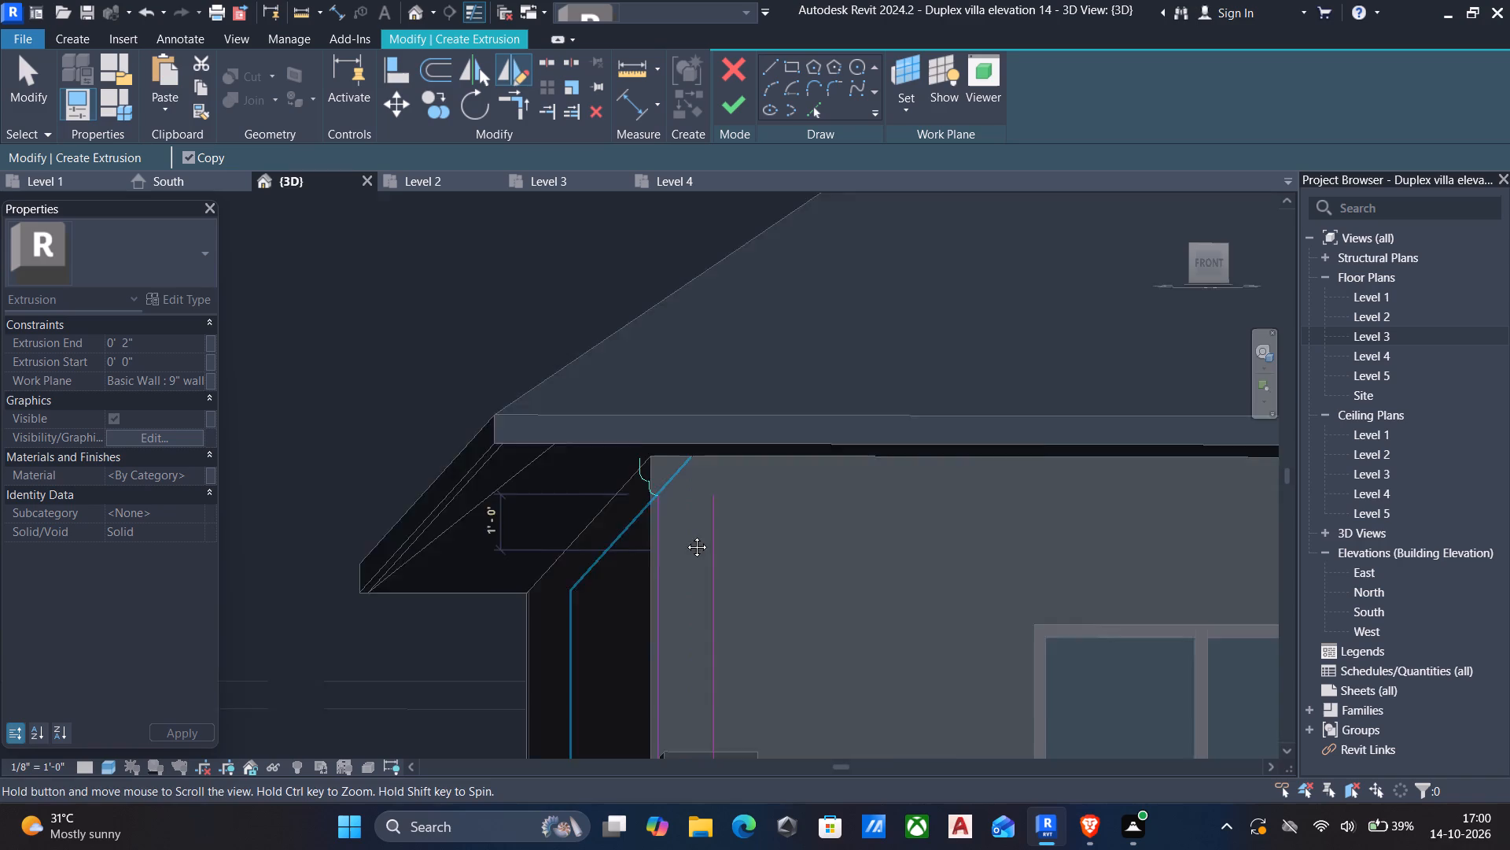
{"action": "middle_click_drag", "start_coordinate": [685, 535], "coordinate": [646, 368]}
{"action": "scroll", "coordinate": [656, 585], "scroll_direction": "down", "scroll_amount": 5}
{"action": "scroll", "coordinate": [661, 710], "scroll_direction": "up", "scroll_amount": 6}
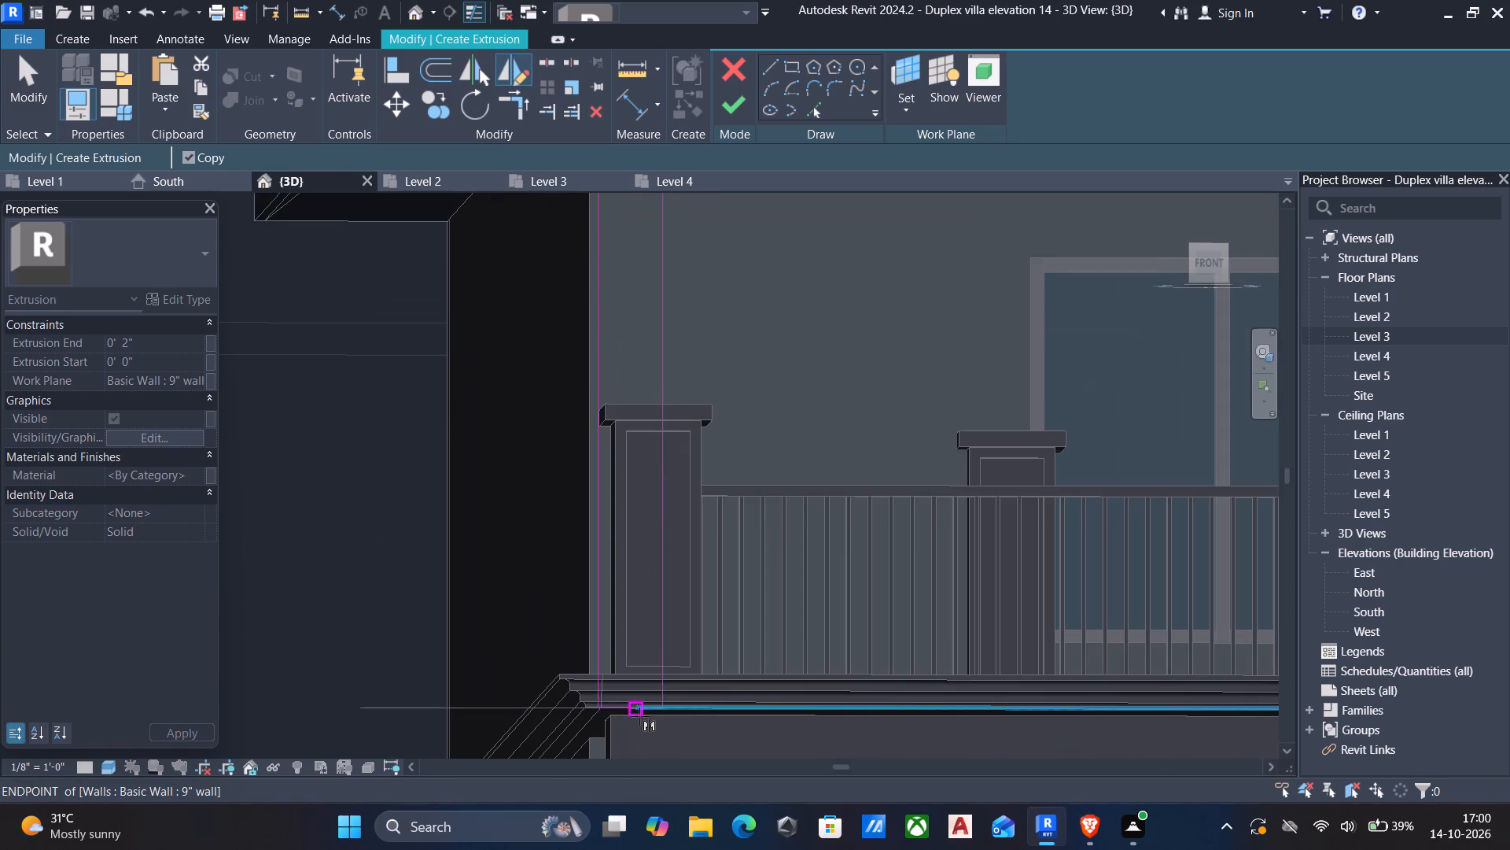
{"action": "scroll", "coordinate": [635, 711], "scroll_direction": "up", "scroll_amount": 5}
{"action": "left_click_drag", "start_coordinate": [626, 708], "coordinate": [632, 674]}
{"action": "left_click", "coordinate": [628, 379]}
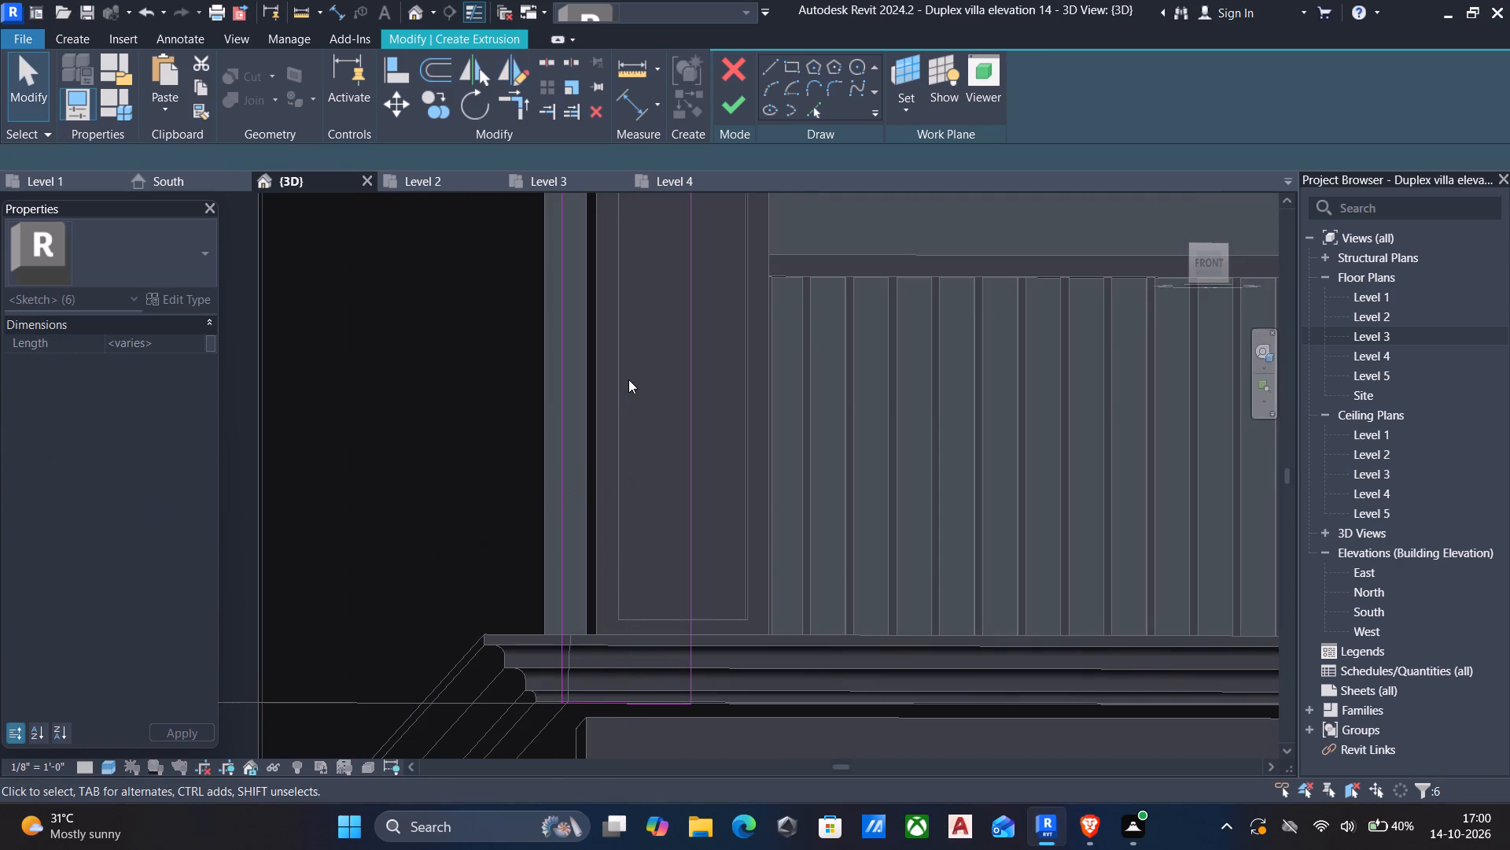
Close the capital's open top with a straight horizontal line between the two upper ends of the mirrored profile.
{"action": "key", "text": "Escape"}
{"action": "scroll", "coordinate": [618, 400], "scroll_direction": "down", "scroll_amount": 5}
{"action": "middle_click_drag", "start_coordinate": [616, 405], "coordinate": [617, 601]}
{"action": "scroll", "coordinate": [620, 591], "scroll_direction": "up", "scroll_amount": 1}
{"action": "middle_click_drag", "start_coordinate": [617, 462], "coordinate": [616, 672]}
{"action": "scroll", "coordinate": [618, 672], "scroll_direction": "down", "scroll_amount": 2}
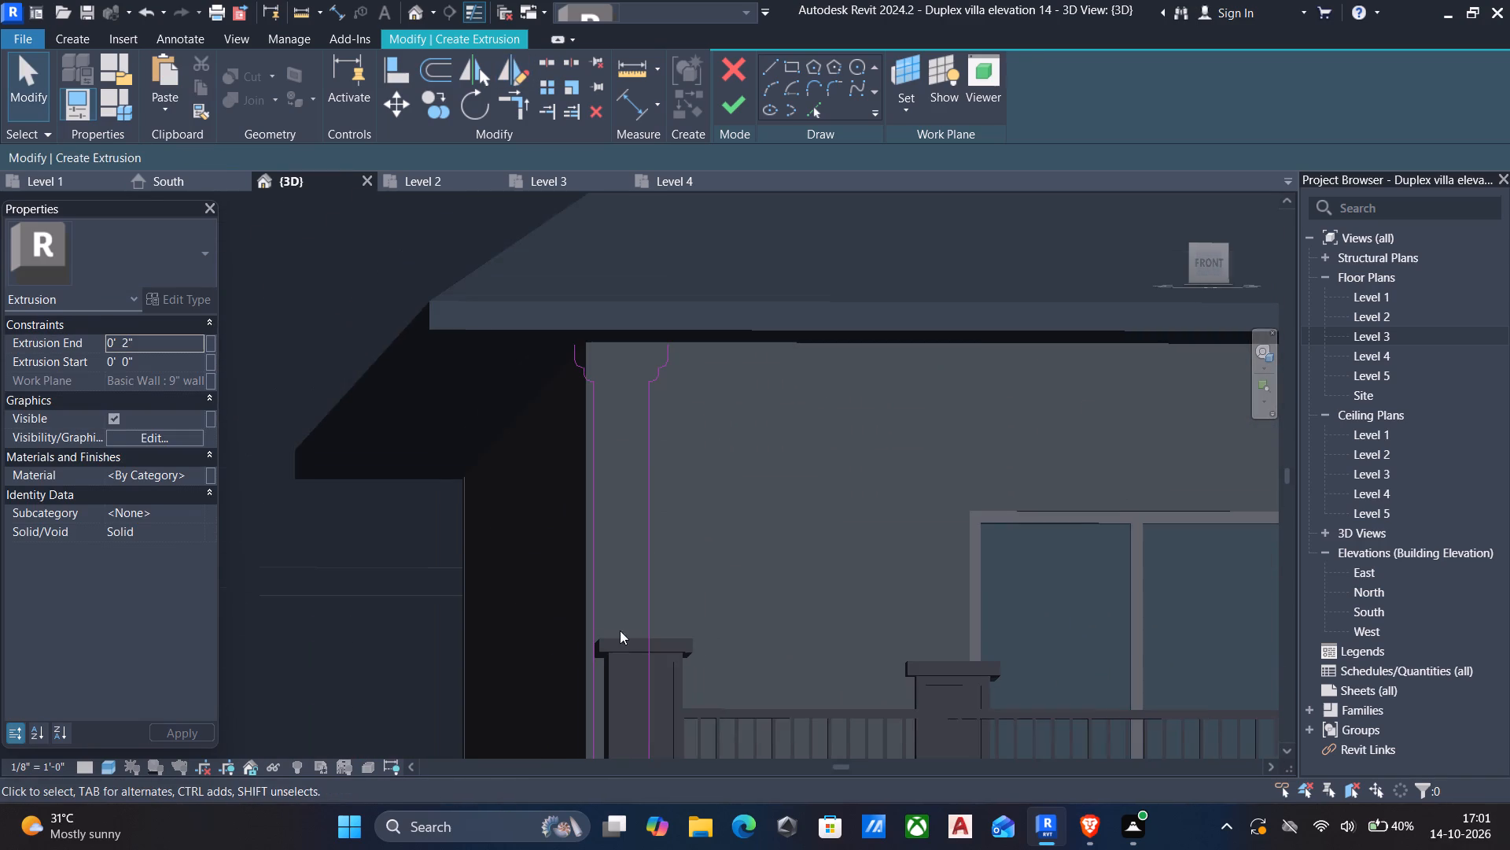
{"action": "scroll", "coordinate": [631, 323], "scroll_direction": "up", "scroll_amount": 5}
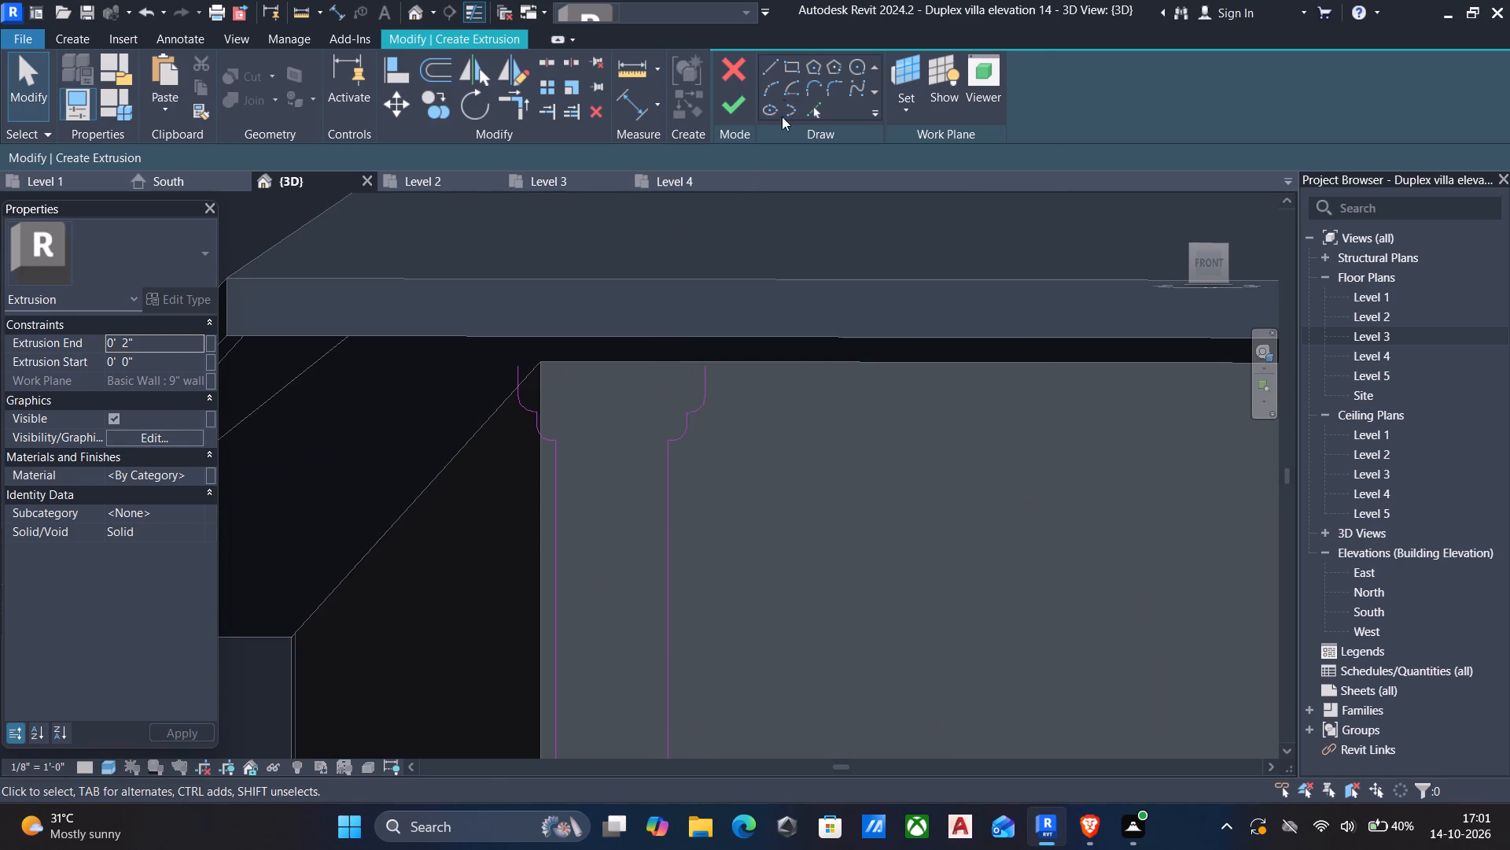
{"action": "left_click", "coordinate": [775, 68]}
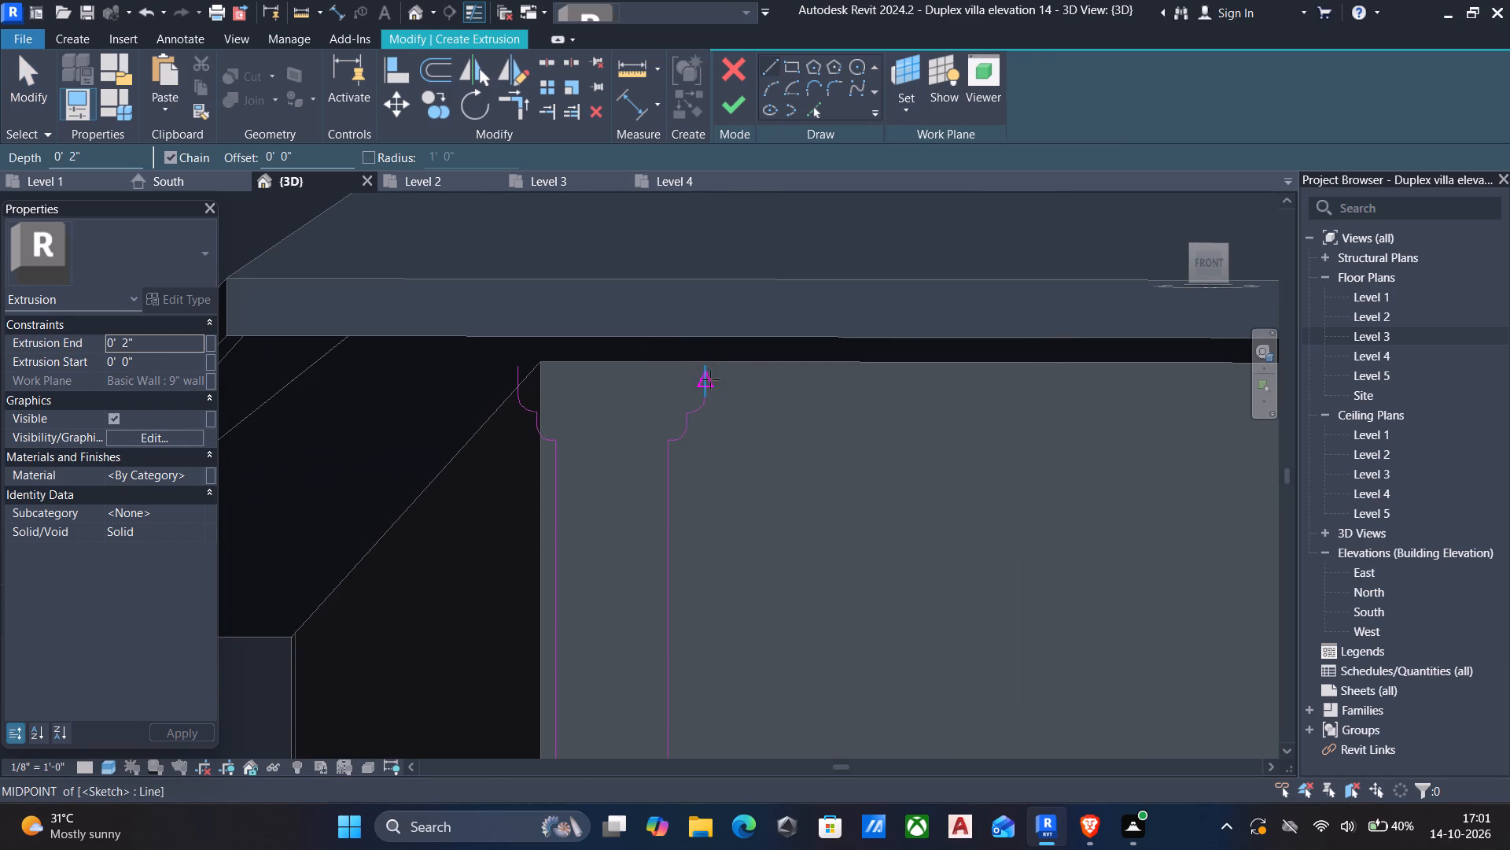
{"action": "left_click", "coordinate": [707, 368]}
{"action": "left_click", "coordinate": [520, 364]}
{"action": "key", "text": "Escape"}
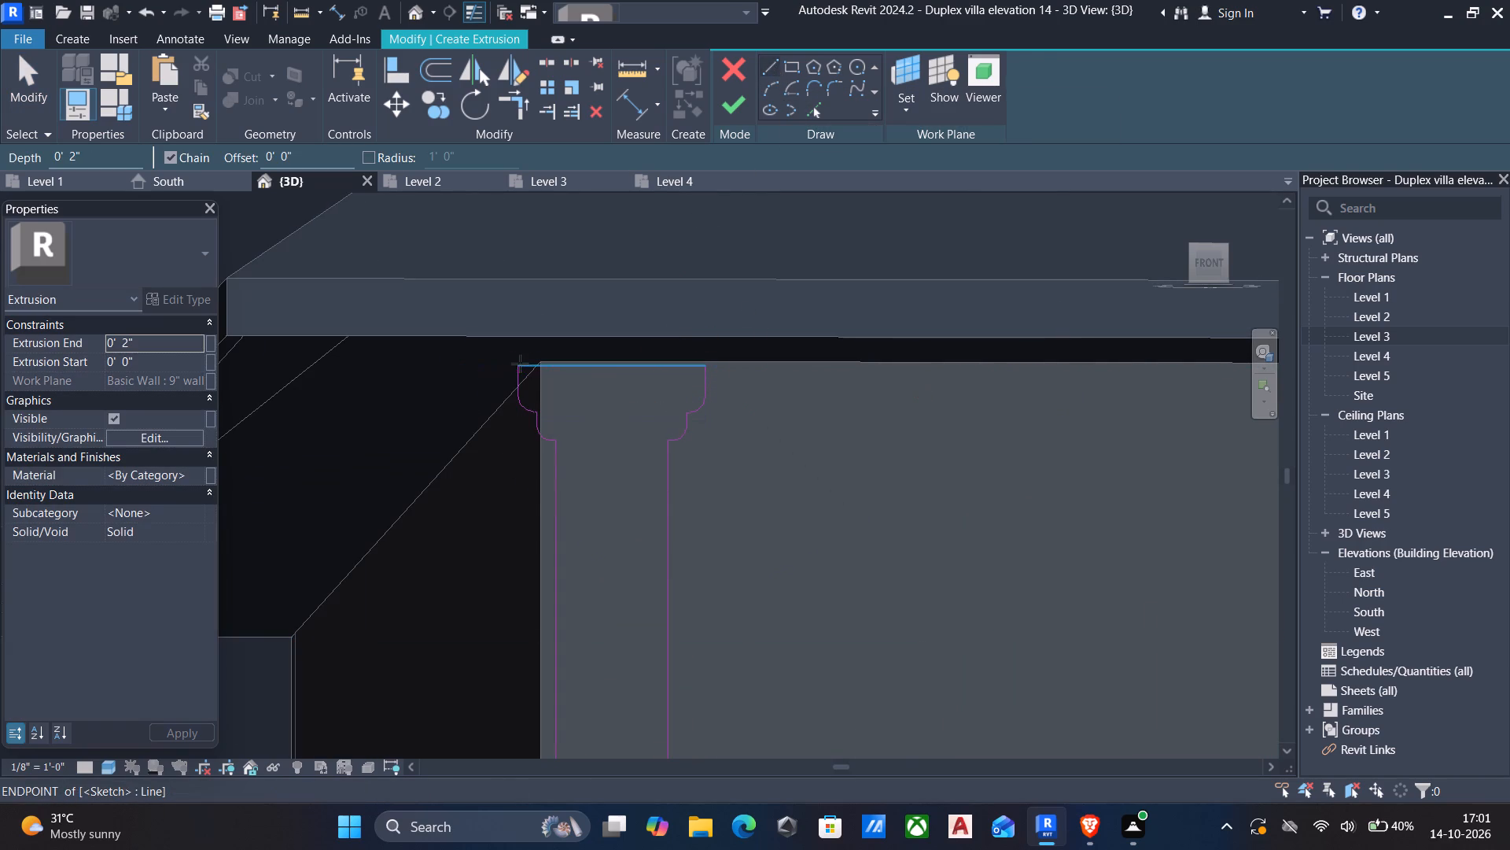
{"action": "scroll", "coordinate": [534, 389], "scroll_direction": "down", "scroll_amount": 5}
{"action": "middle_click_drag", "start_coordinate": [617, 463], "coordinate": [611, 449]}
{"action": "key", "text": "Escape"}
{"action": "scroll", "coordinate": [610, 442], "scroll_direction": "down", "scroll_amount": 6}
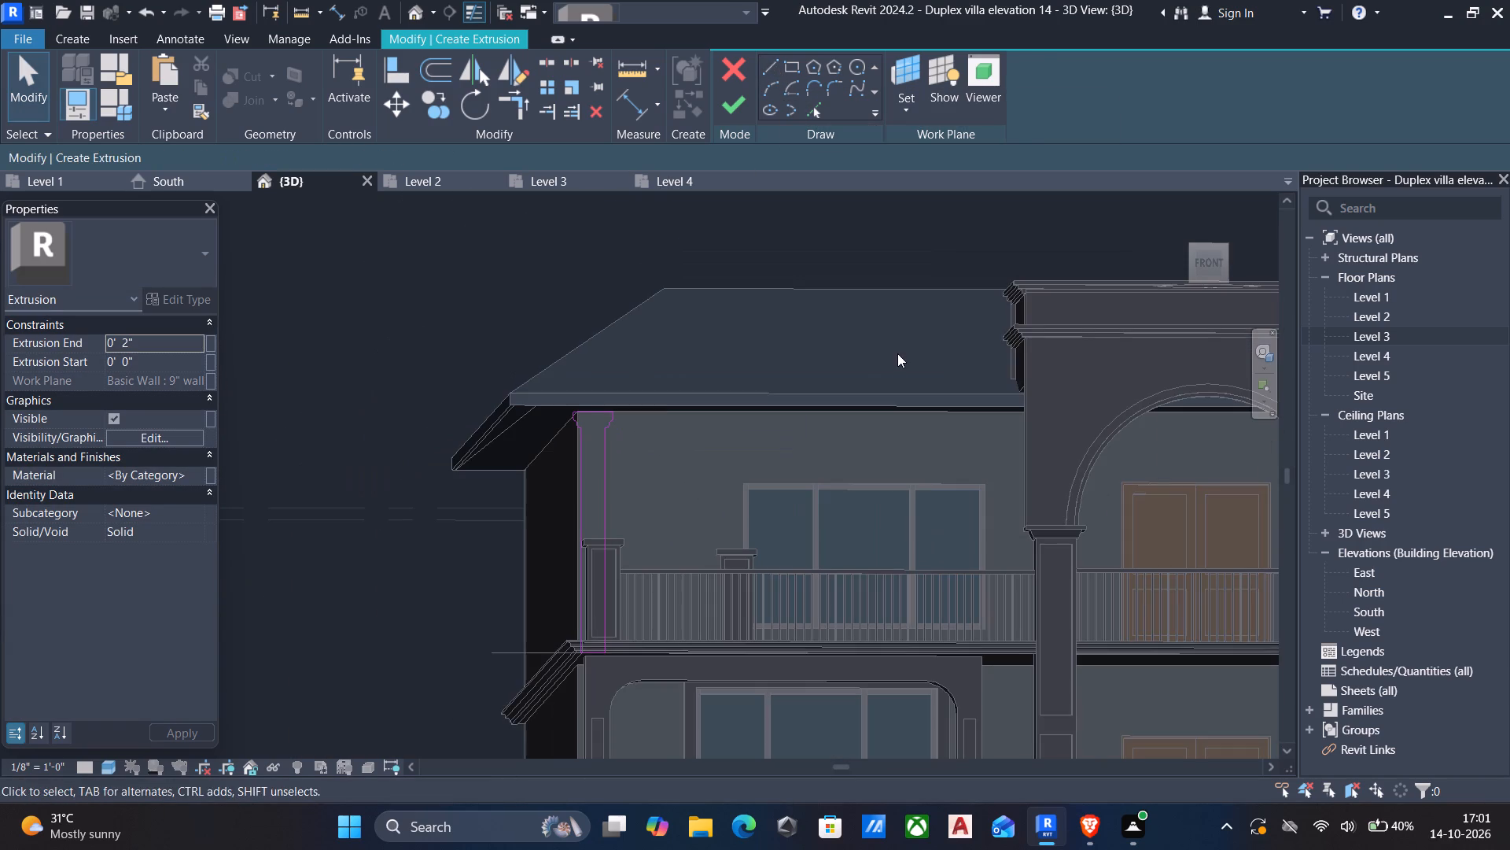
In the front view, nudge the whole pilaster sketch slightly east so the capital's outer edge lines up with the wall corner.
{"action": "left_click", "coordinate": [1204, 264]}
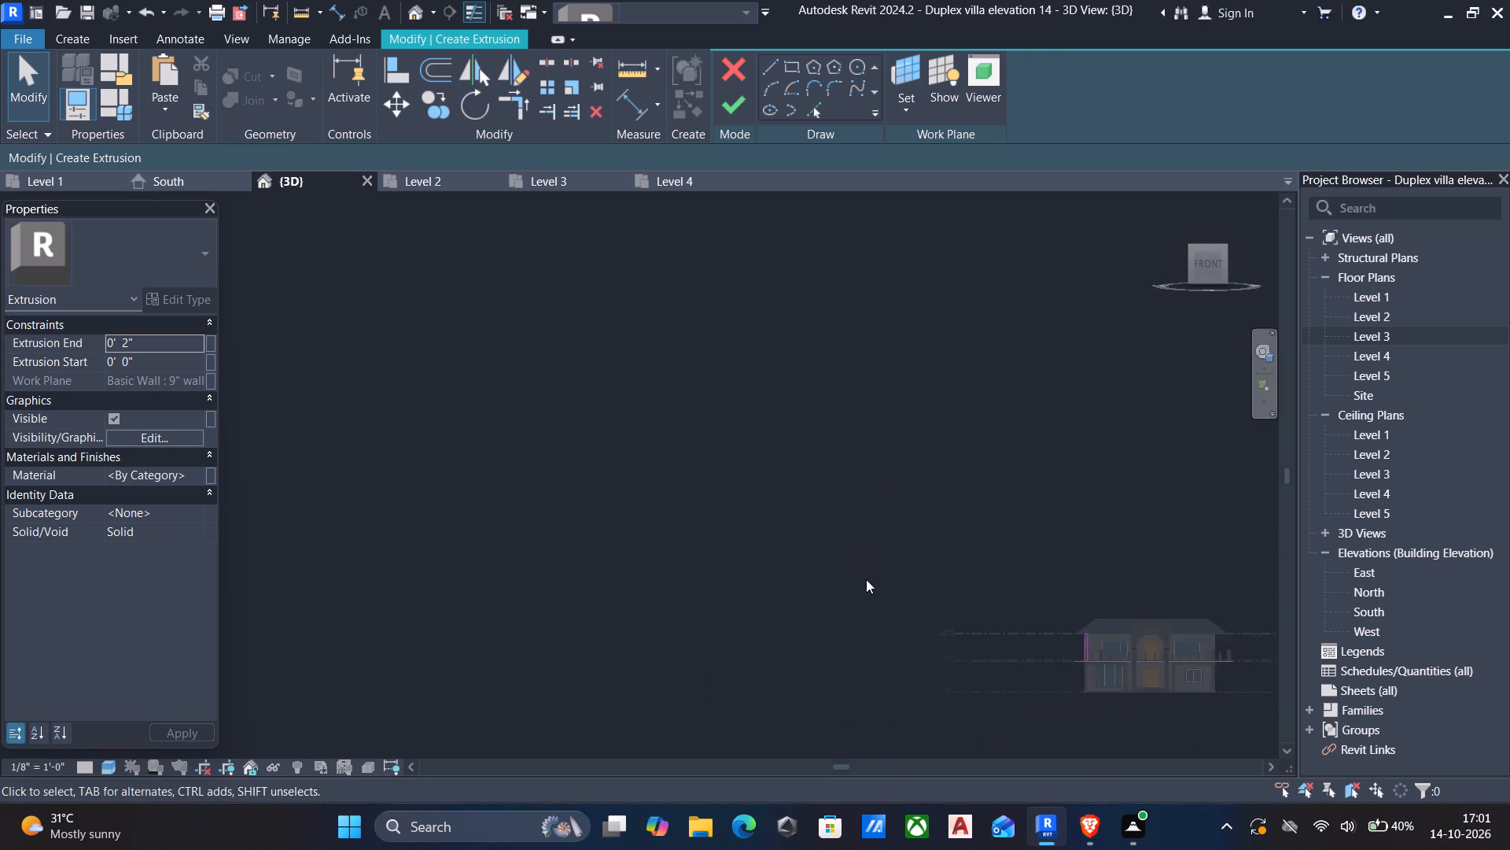
{"action": "scroll", "coordinate": [584, 570], "scroll_direction": "up", "scroll_amount": 1}
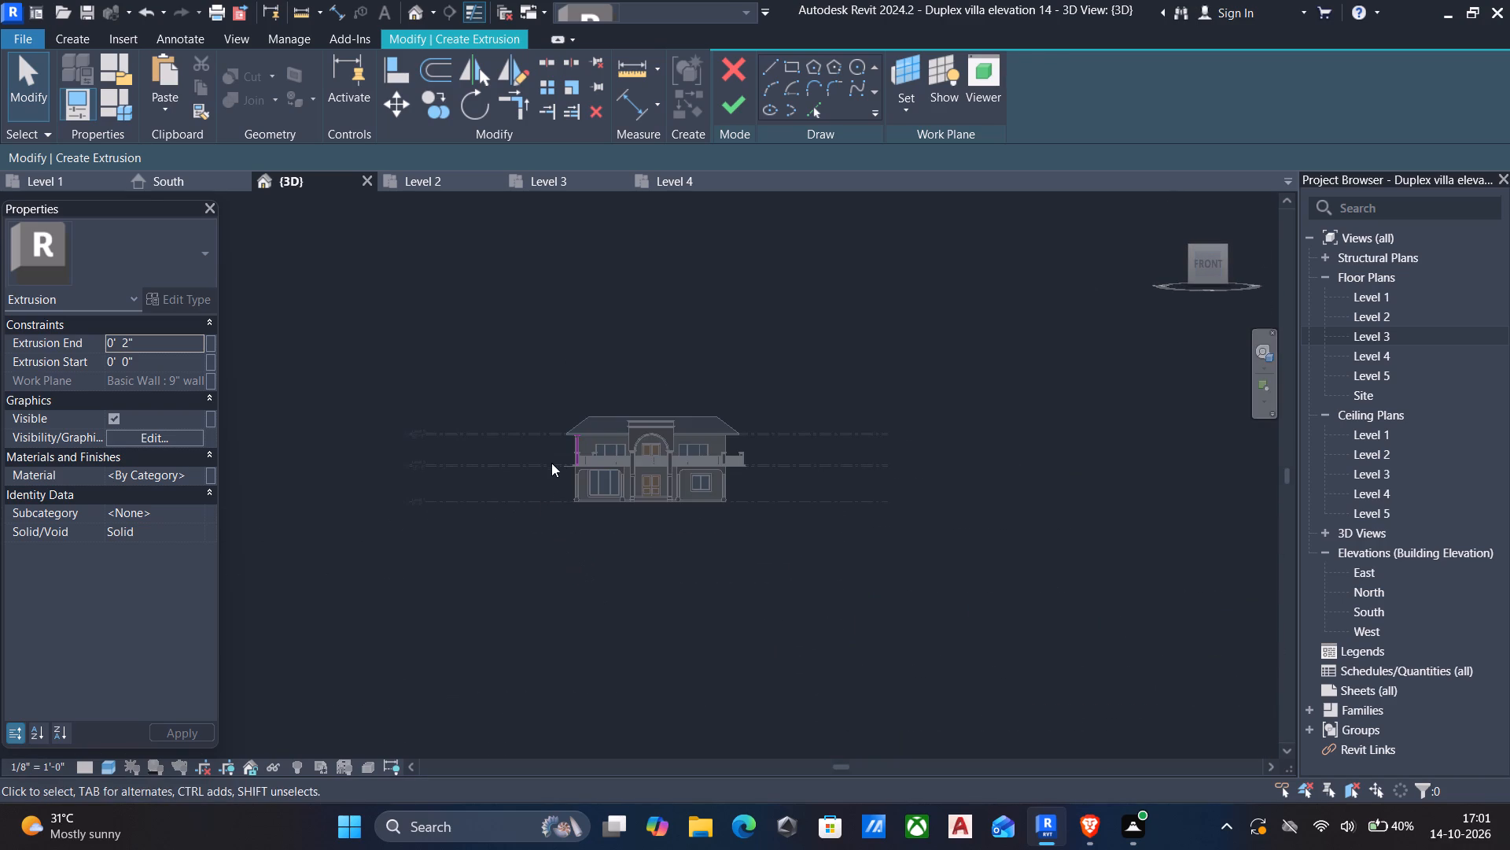
{"action": "scroll", "coordinate": [558, 456], "scroll_direction": "up", "scroll_amount": 16}
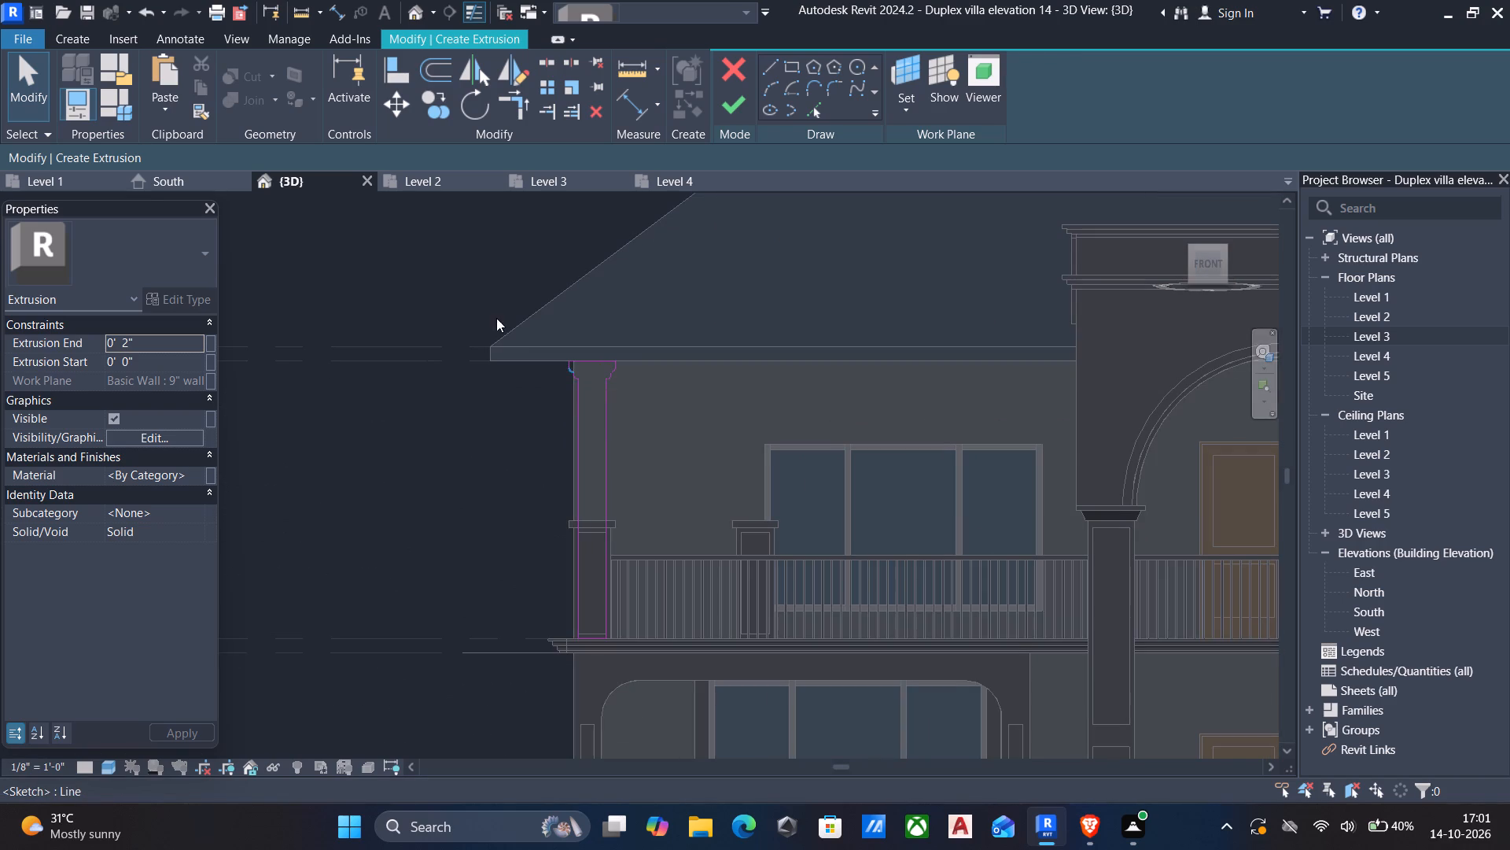
{"action": "left_click_drag", "start_coordinate": [493, 315], "coordinate": [768, 725]}
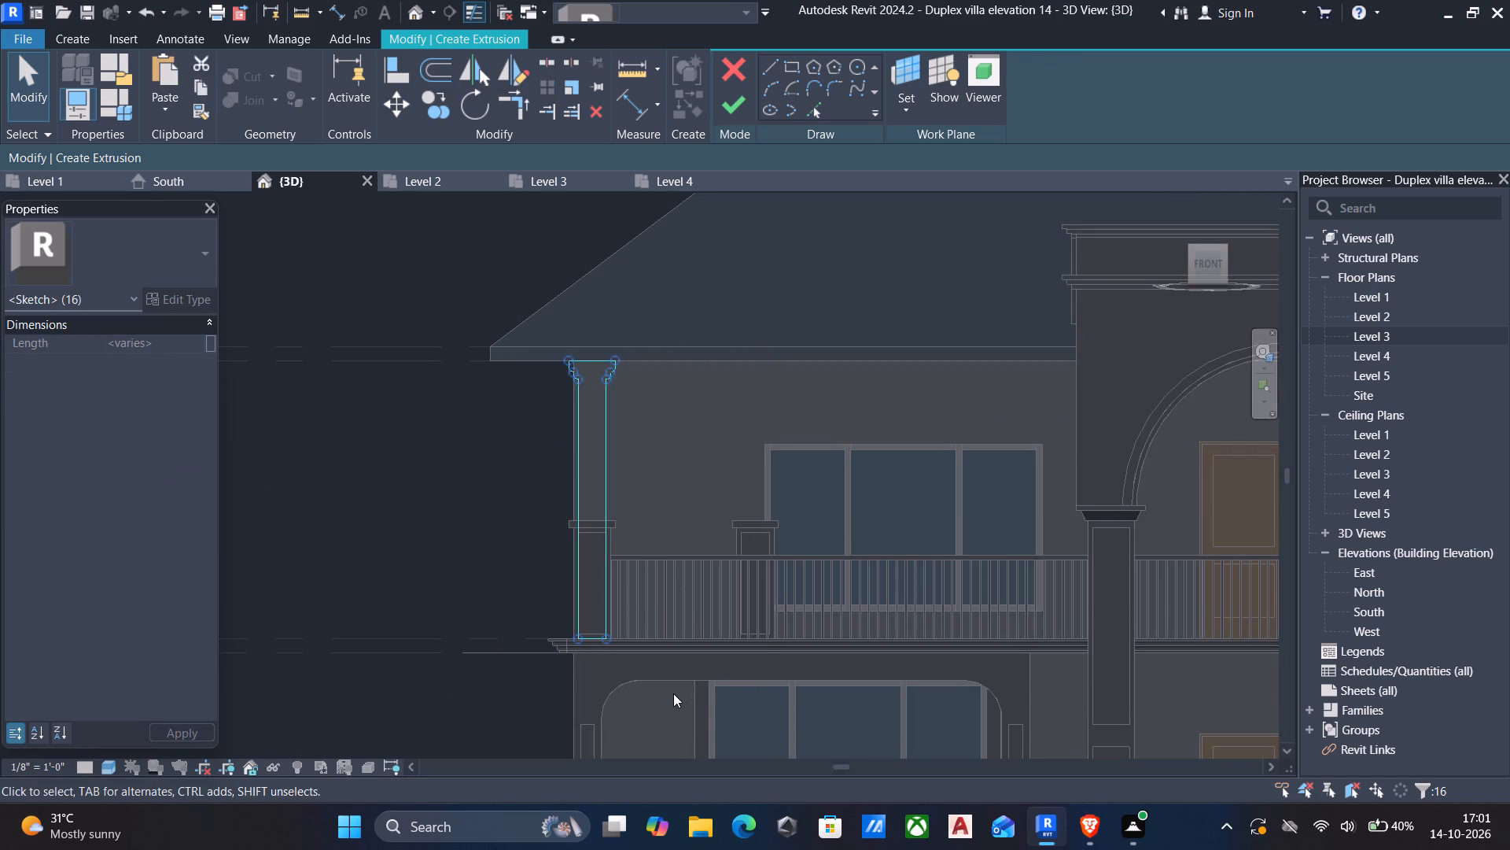
{"action": "key", "text": "Right"}
{"action": "scroll", "coordinate": [614, 416], "scroll_direction": "up", "scroll_amount": 5}
{"action": "key", "text": "Escape"}
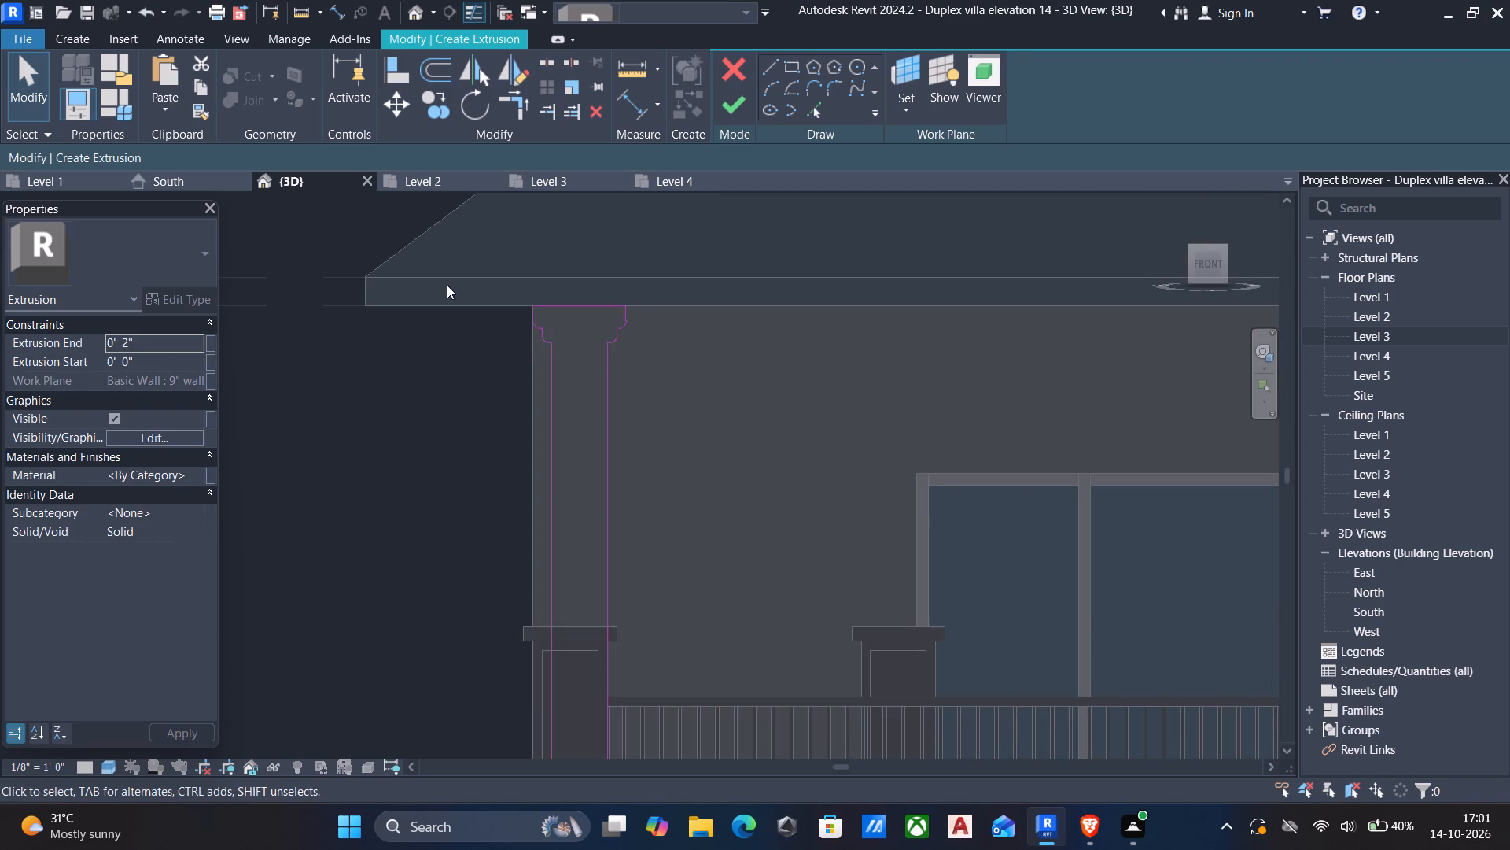
Delete the 1' horizontal line that closes the bottom of the pilaster strip.
{"action": "scroll", "coordinate": [440, 280], "scroll_direction": "up", "scroll_amount": 2}
{"action": "scroll", "coordinate": [437, 321], "scroll_direction": "down", "scroll_amount": 5}
{"action": "middle_click_drag", "start_coordinate": [468, 390], "coordinate": [462, 365]}
{"action": "middle_click_drag", "start_coordinate": [469, 478], "coordinate": [450, 428]}
{"action": "middle_click_drag", "start_coordinate": [468, 622], "coordinate": [448, 583]}
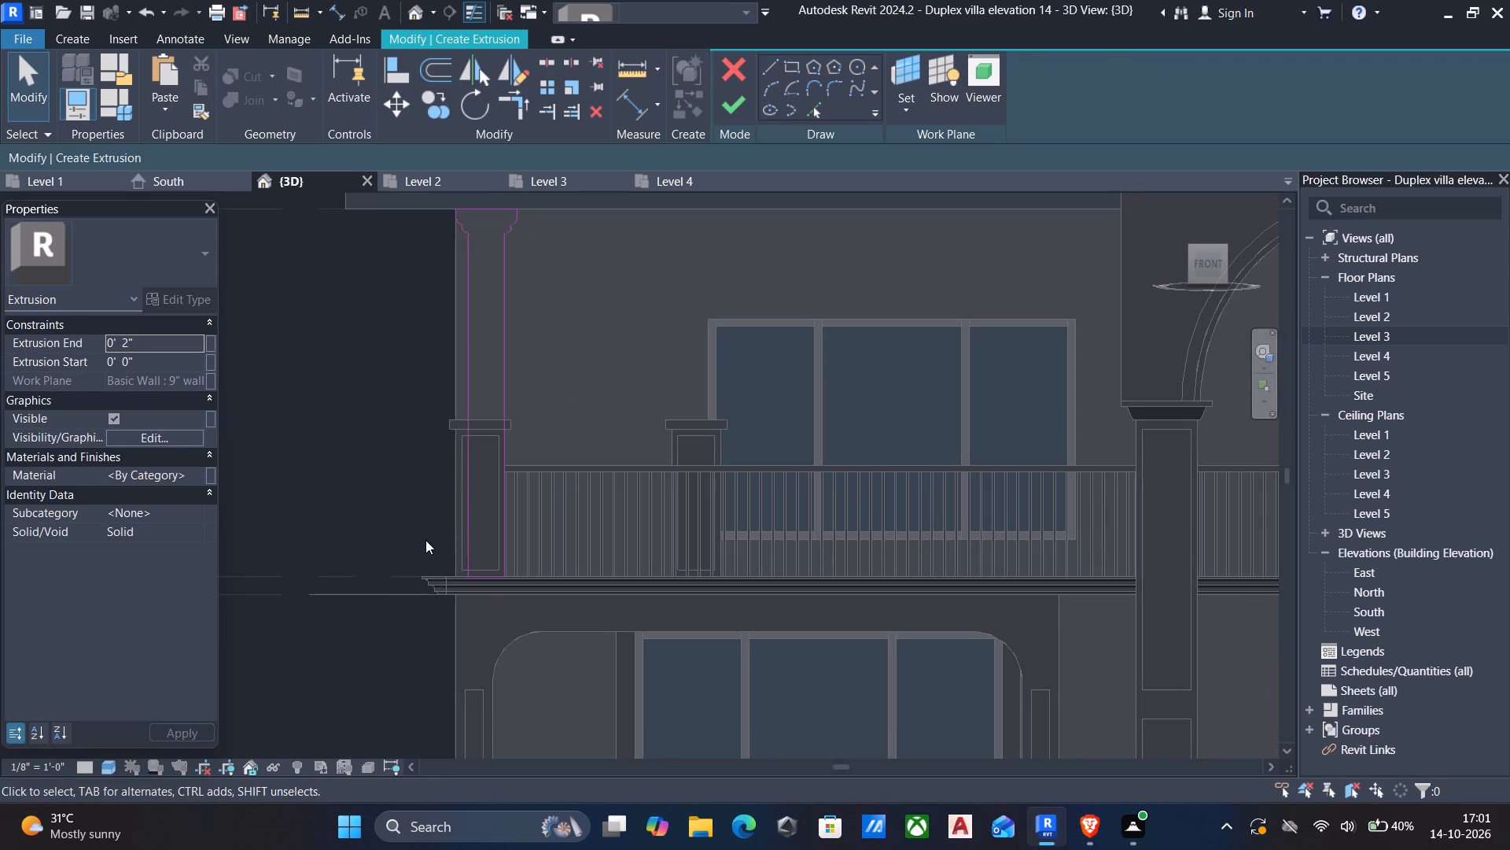
{"action": "left_click_drag", "start_coordinate": [410, 538], "coordinate": [611, 667]}
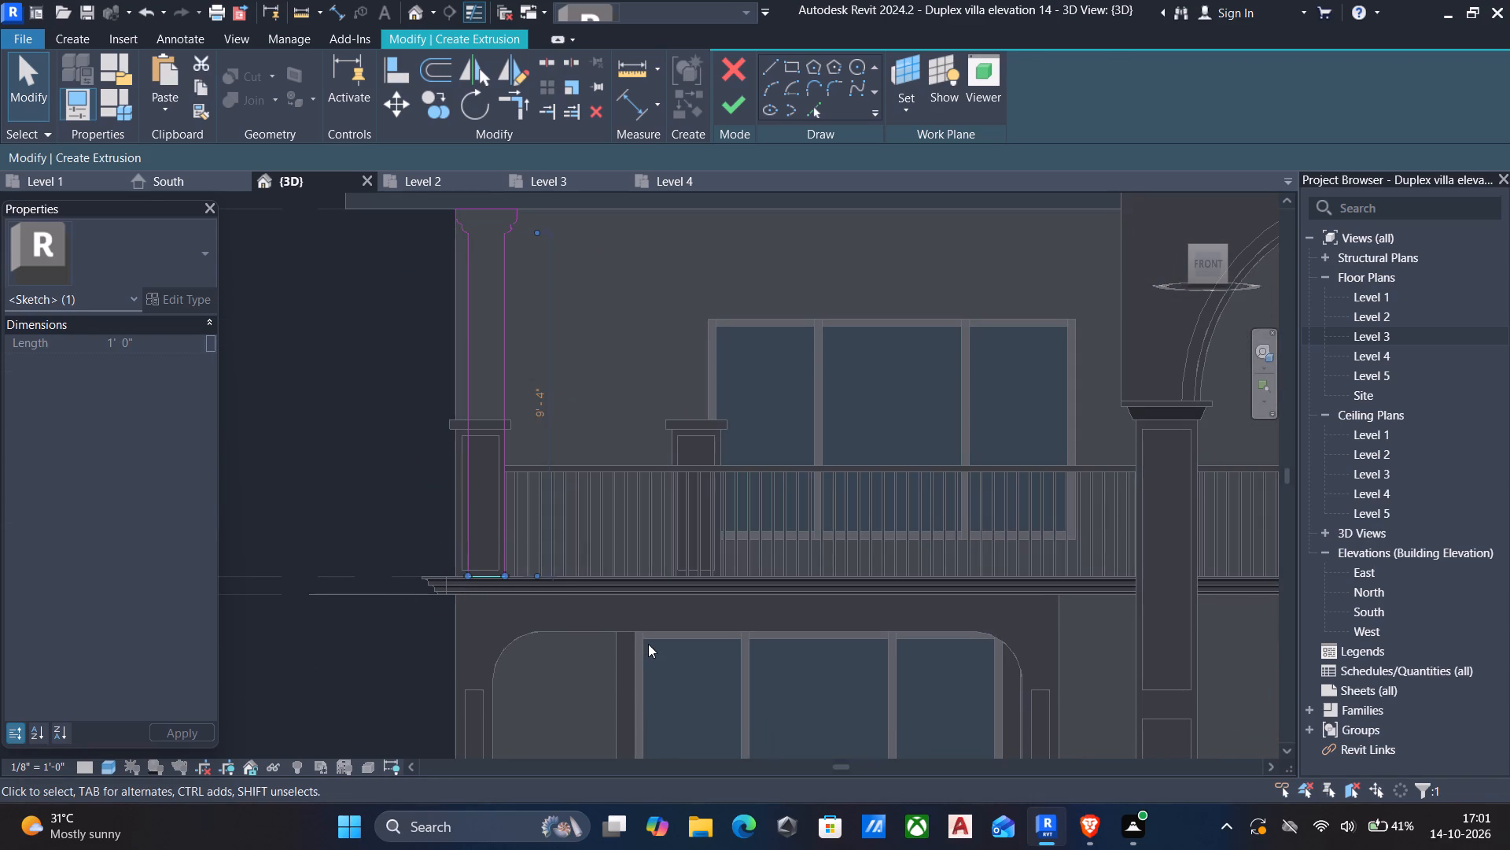
{"action": "key", "text": "Delete"}
Mirror a copy of the capital profile to the strip's foot about a horizontal axis drawn from the shaft line's midpoint.
{"action": "middle_click_drag", "start_coordinate": [377, 469], "coordinate": [414, 549]}
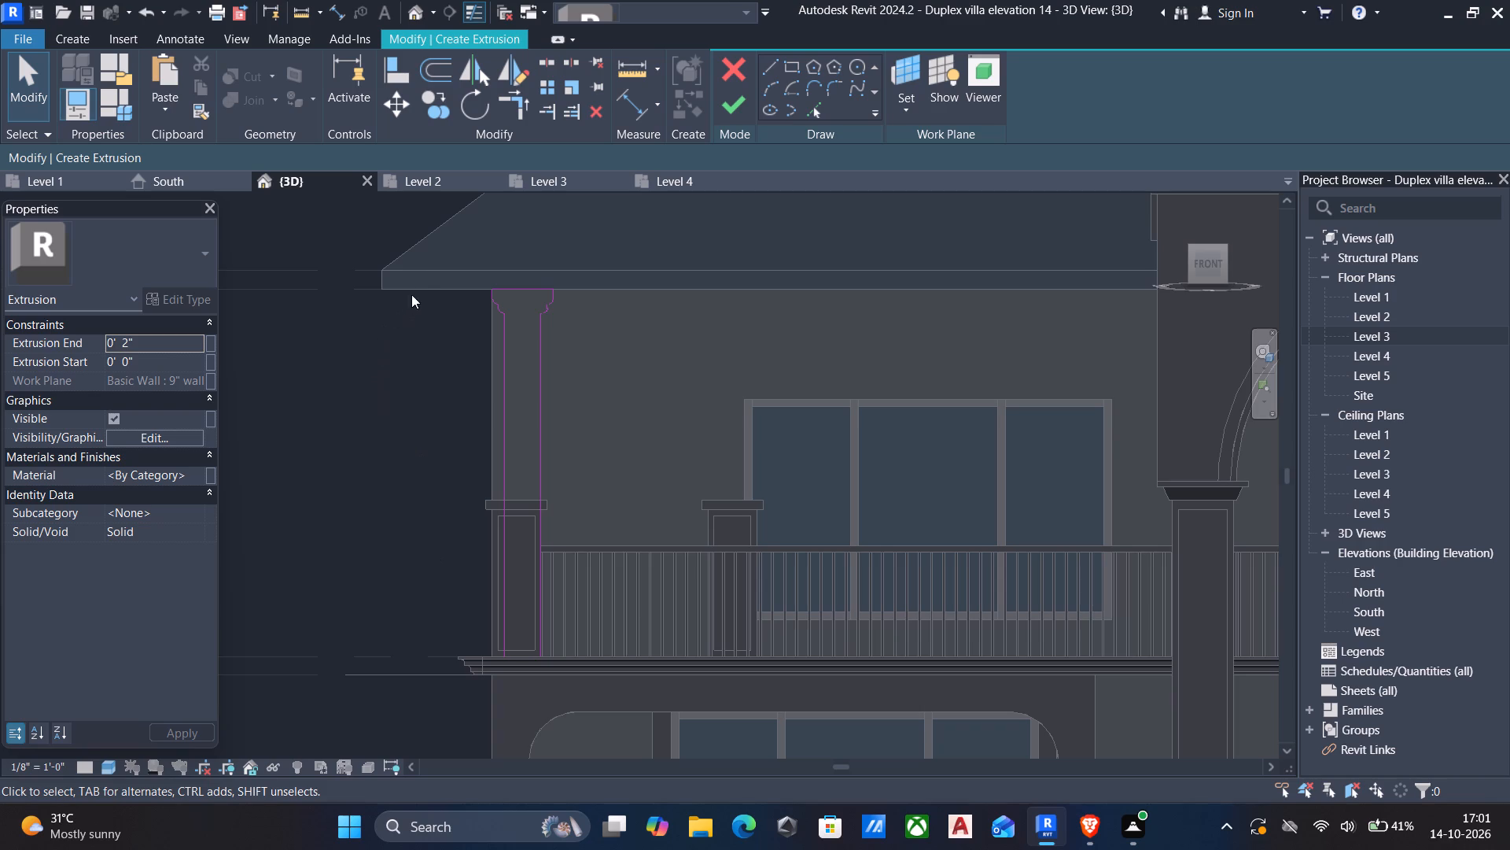
{"action": "left_click_drag", "start_coordinate": [423, 261], "coordinate": [632, 379]}
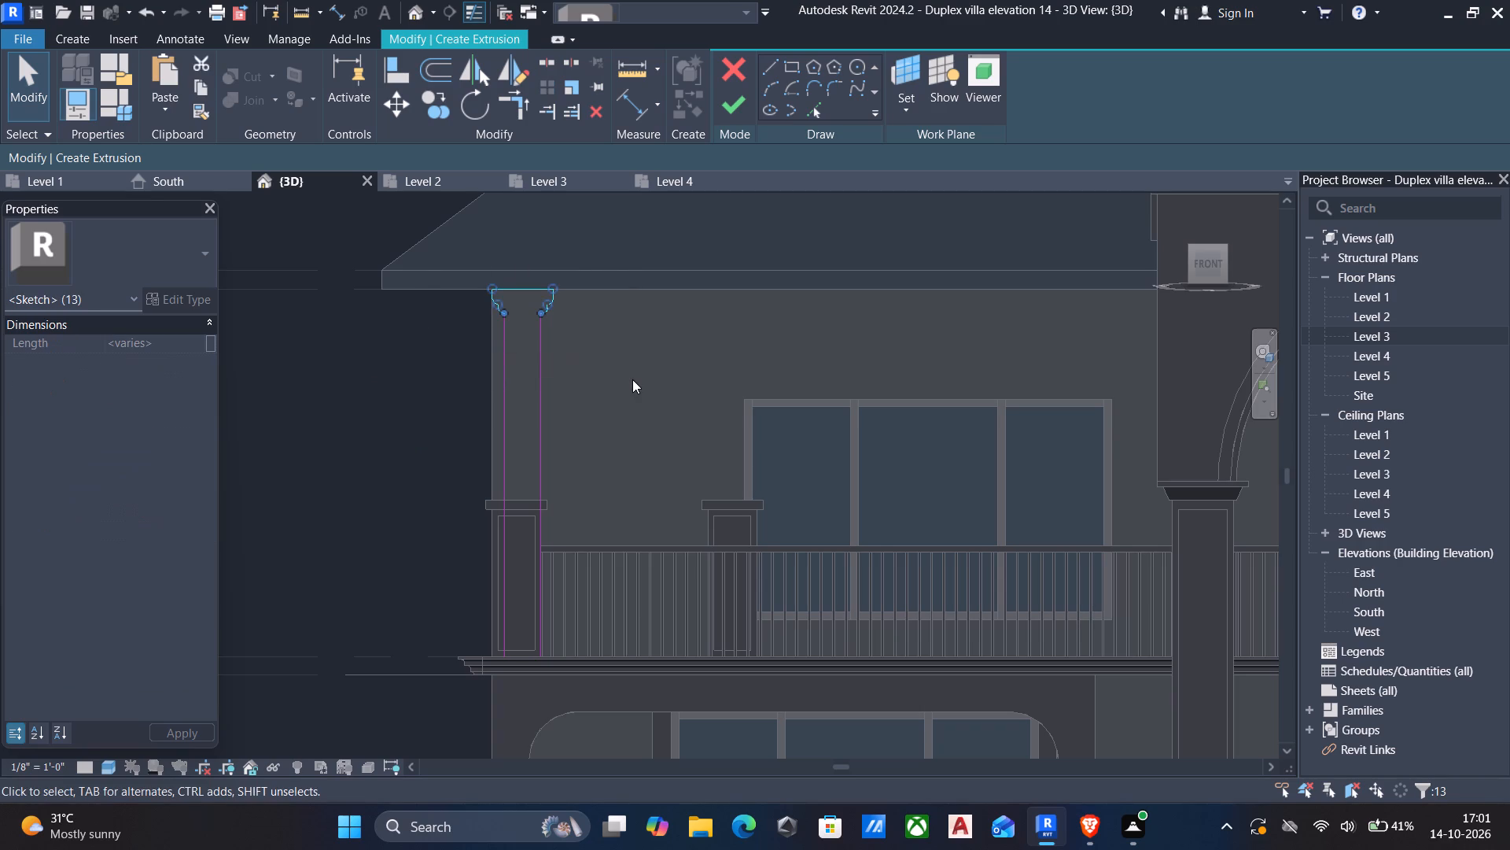
{"action": "type", "text": "dm"}
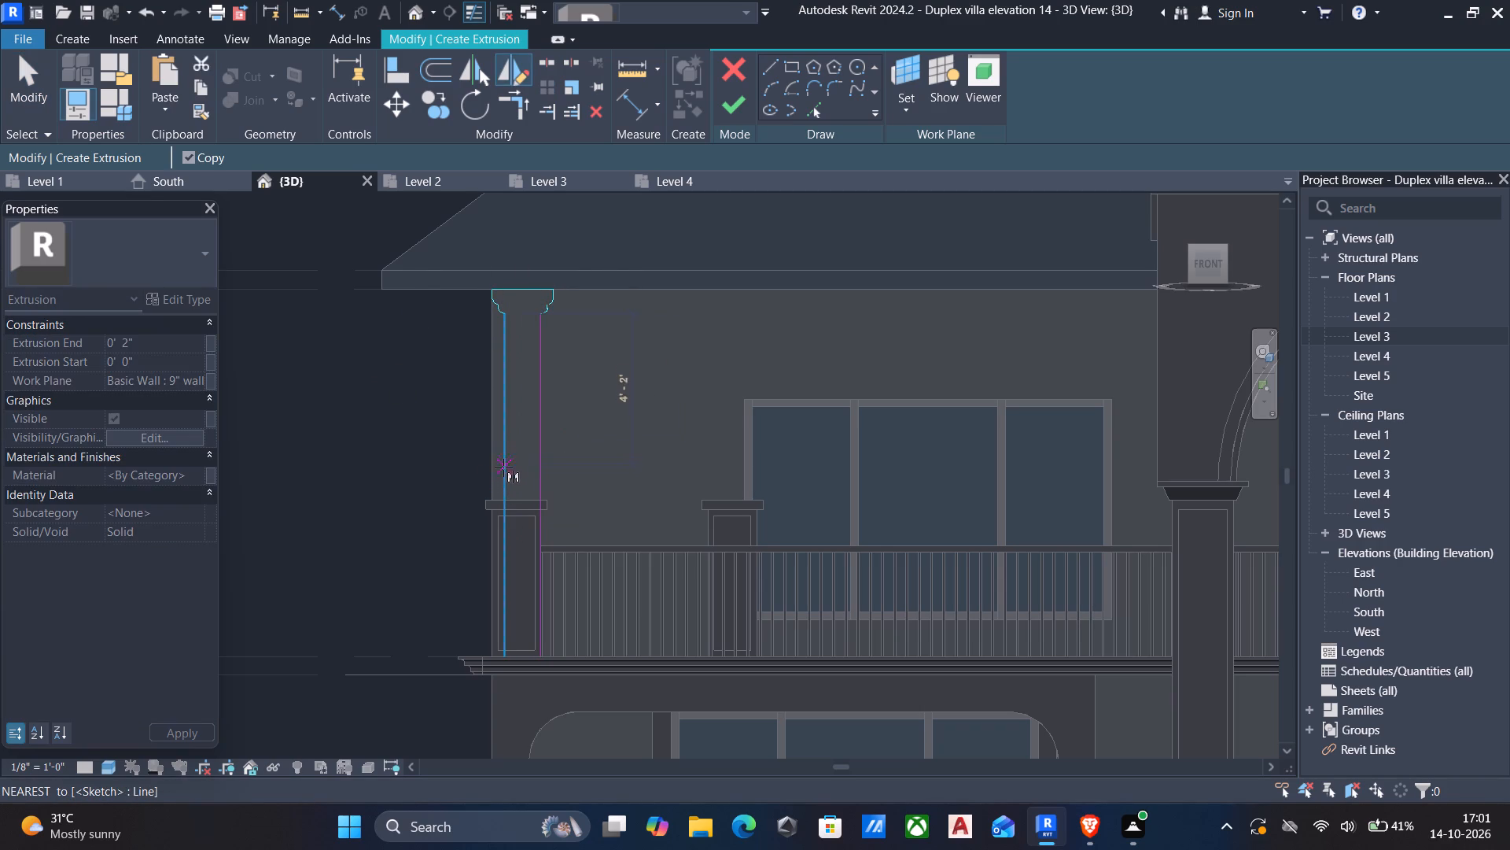
{"action": "left_click", "coordinate": [503, 482]}
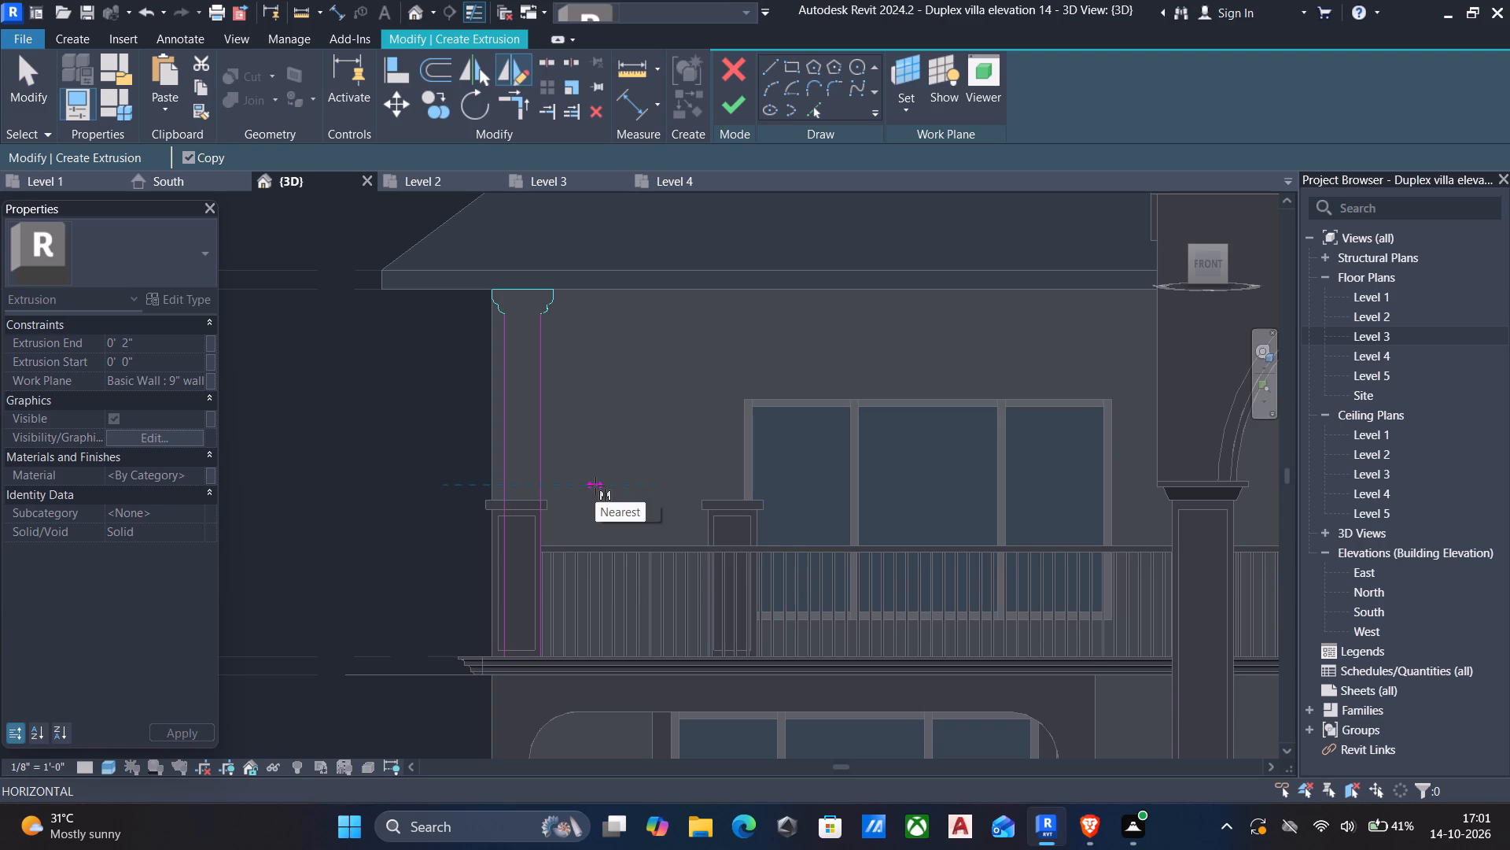
{"action": "left_click", "coordinate": [595, 486]}
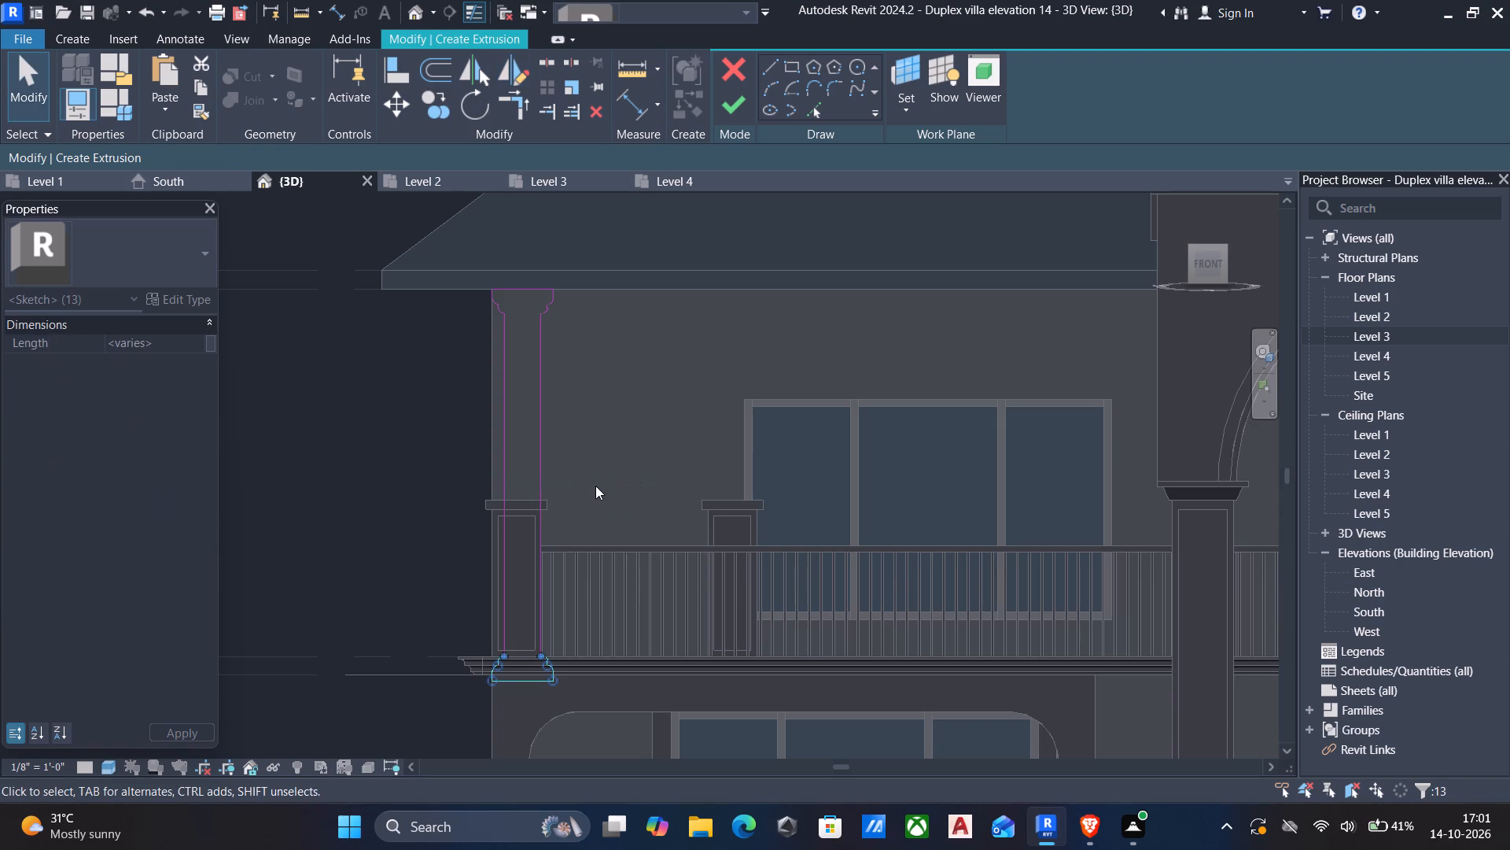
{"action": "key", "text": "Escape"}
Nudge the mirrored base profile up until its bottom line rests on top of the balcony-level cornice.
{"action": "middle_click_drag", "start_coordinate": [445, 734], "coordinate": [420, 723]}
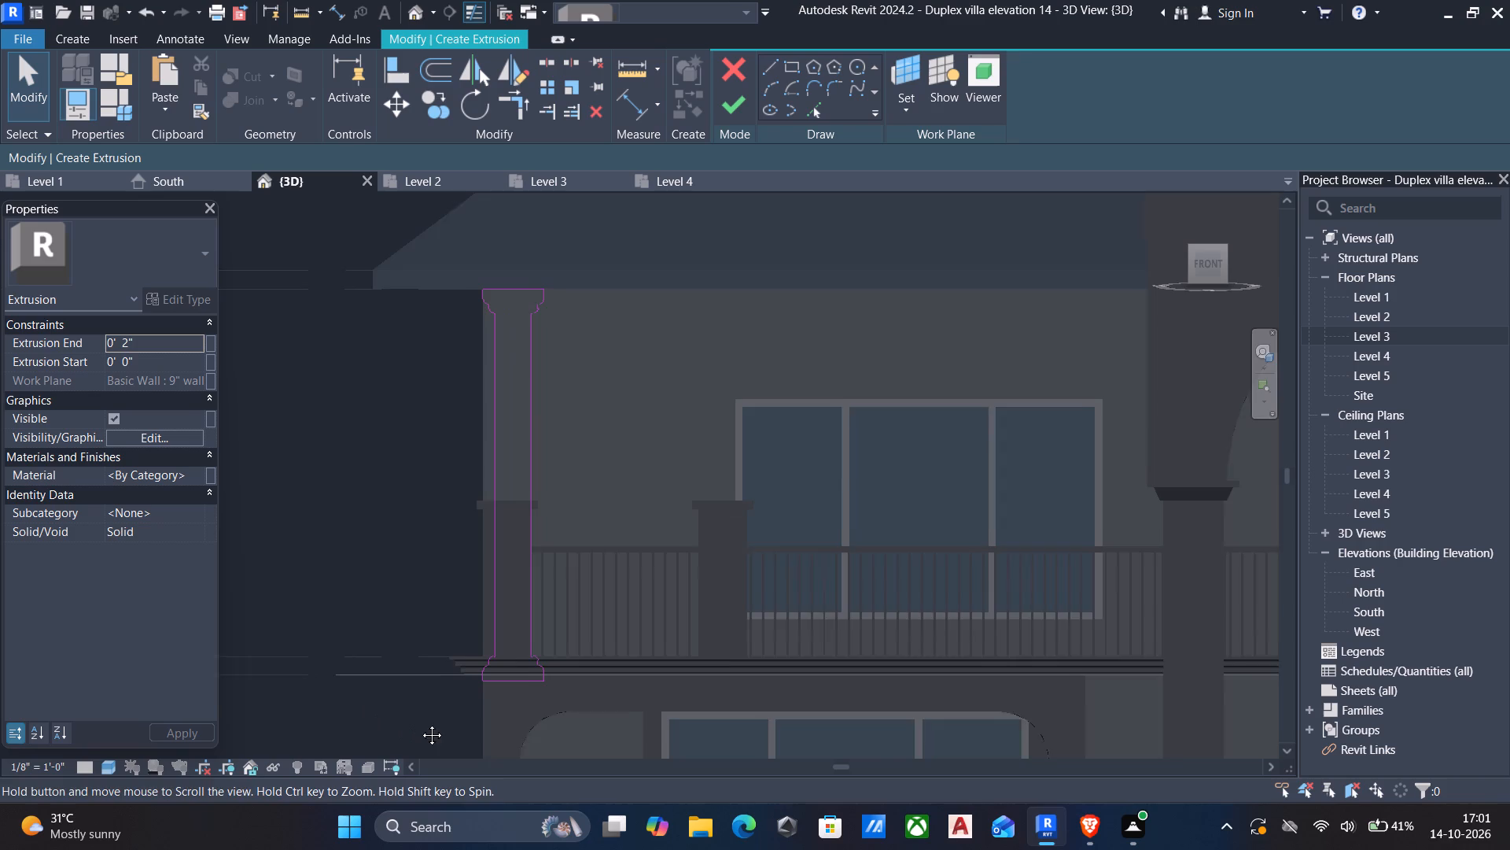
{"action": "middle_click_drag", "start_coordinate": [420, 723], "coordinate": [411, 703]}
{"action": "key", "text": "Escape"}
{"action": "left_click_drag", "start_coordinate": [395, 603], "coordinate": [617, 693]}
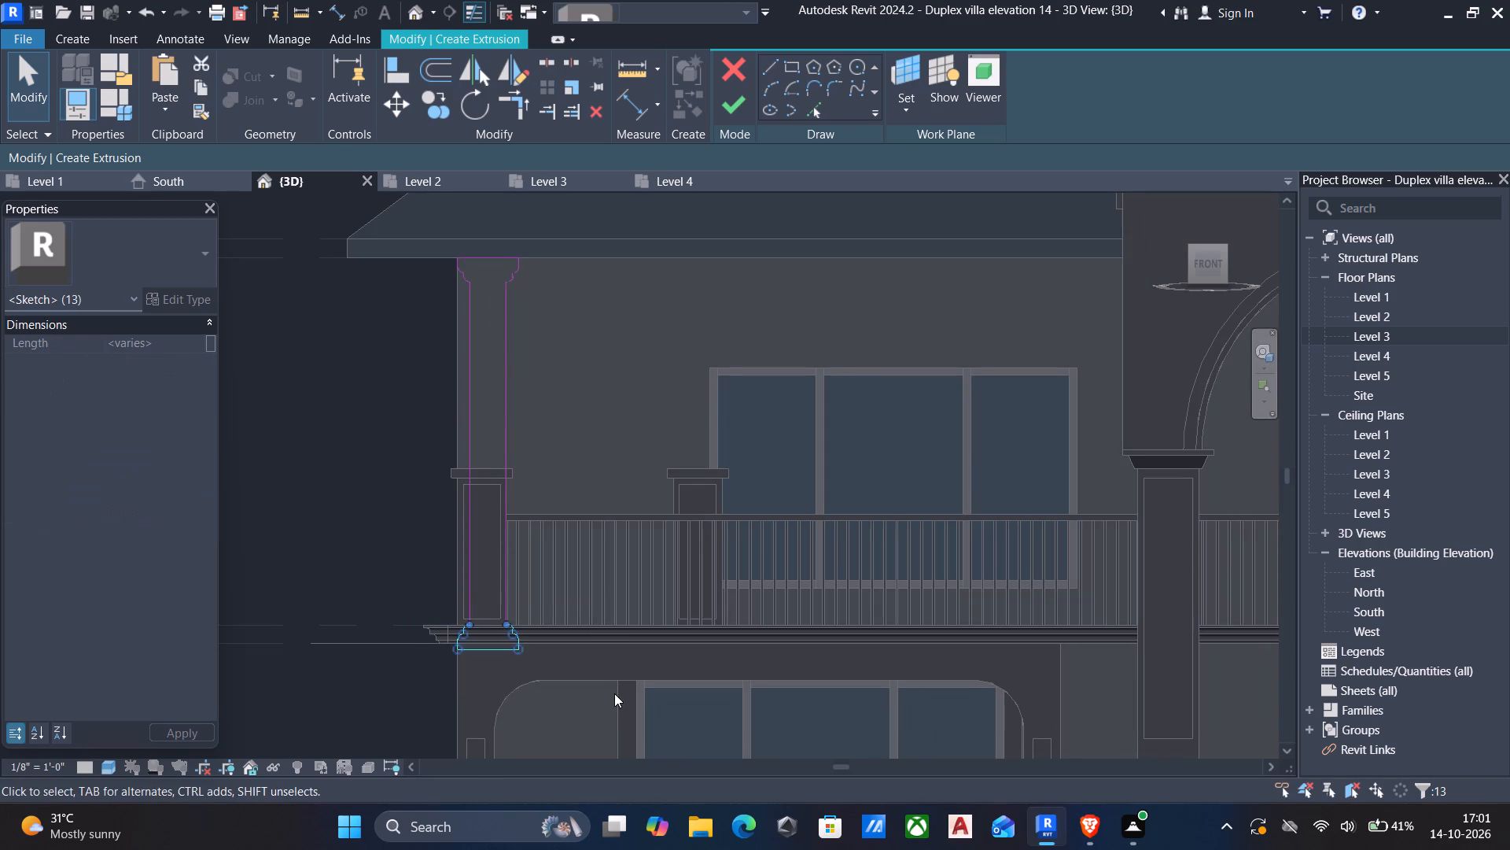
{"action": "key", "text": "Up"}
{"action": "key", "text": "Up"}
{"action": "key", "text": "Up"}
{"action": "key", "text": "Up"}
{"action": "key", "text": "Up"}
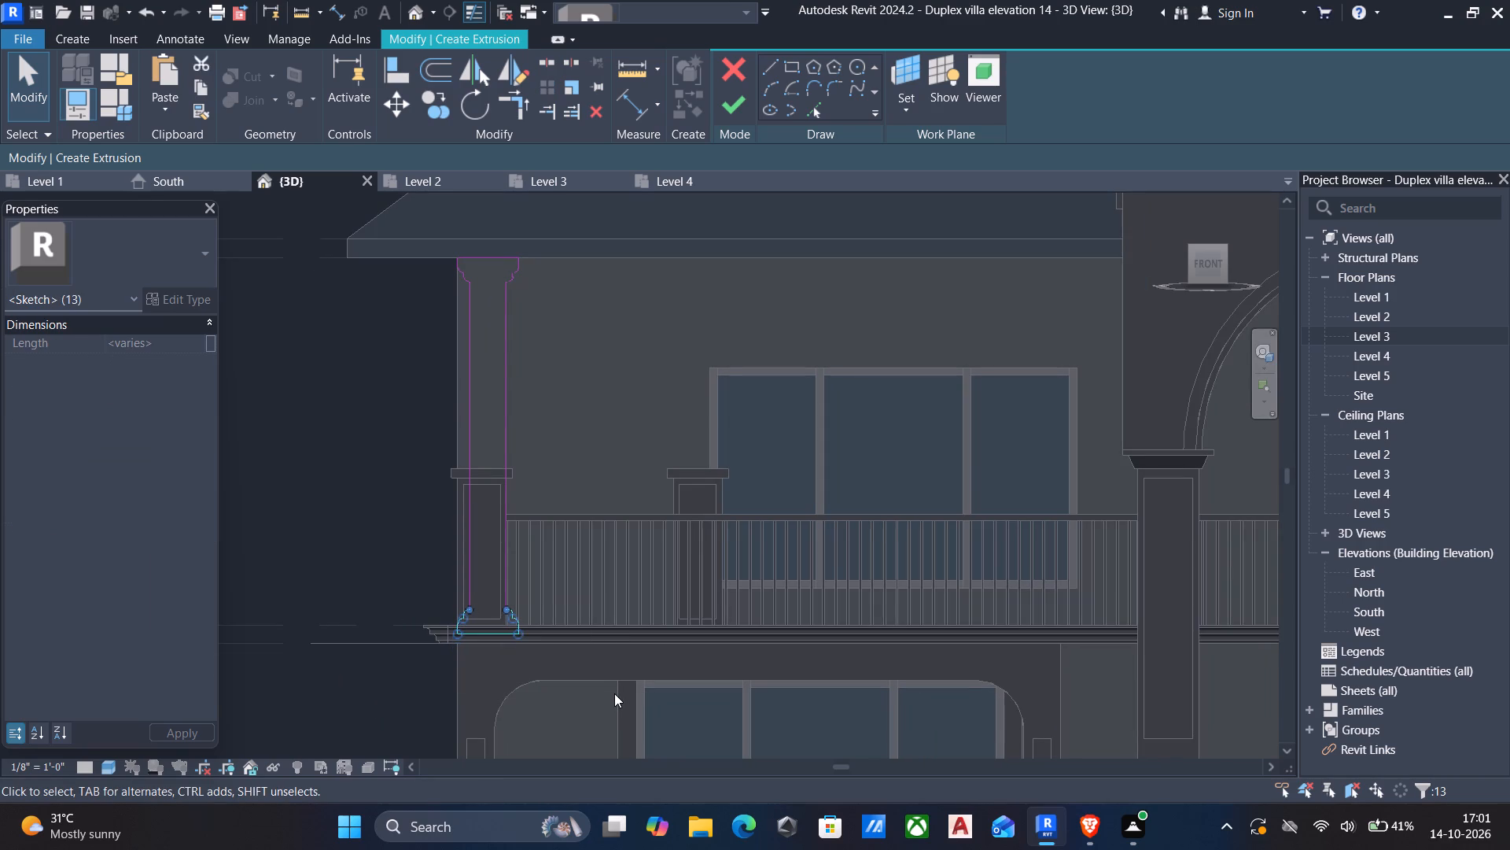
{"action": "key", "text": "Up"}
{"action": "key", "text": "Up"}
{"action": "key", "text": "Up"}
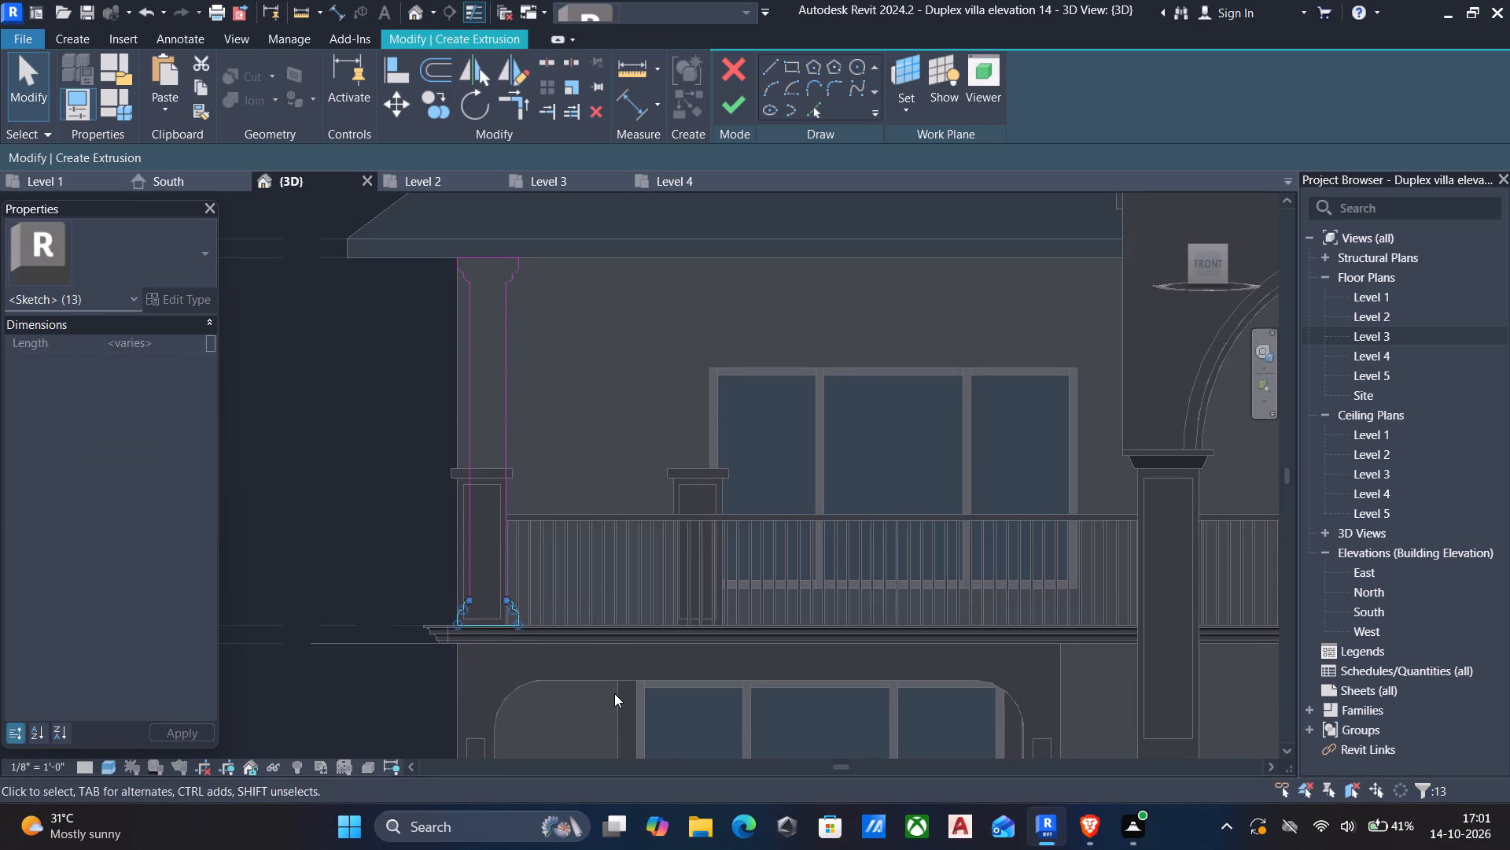
{"action": "scroll", "coordinate": [614, 693], "scroll_direction": "up", "scroll_amount": 6}
{"action": "scroll", "coordinate": [548, 613], "scroll_direction": "up", "scroll_amount": 6}
{"action": "middle_click_drag", "start_coordinate": [513, 619], "coordinate": [710, 622]}
{"action": "scroll", "coordinate": [710, 622], "scroll_direction": "down", "scroll_amount": 3}
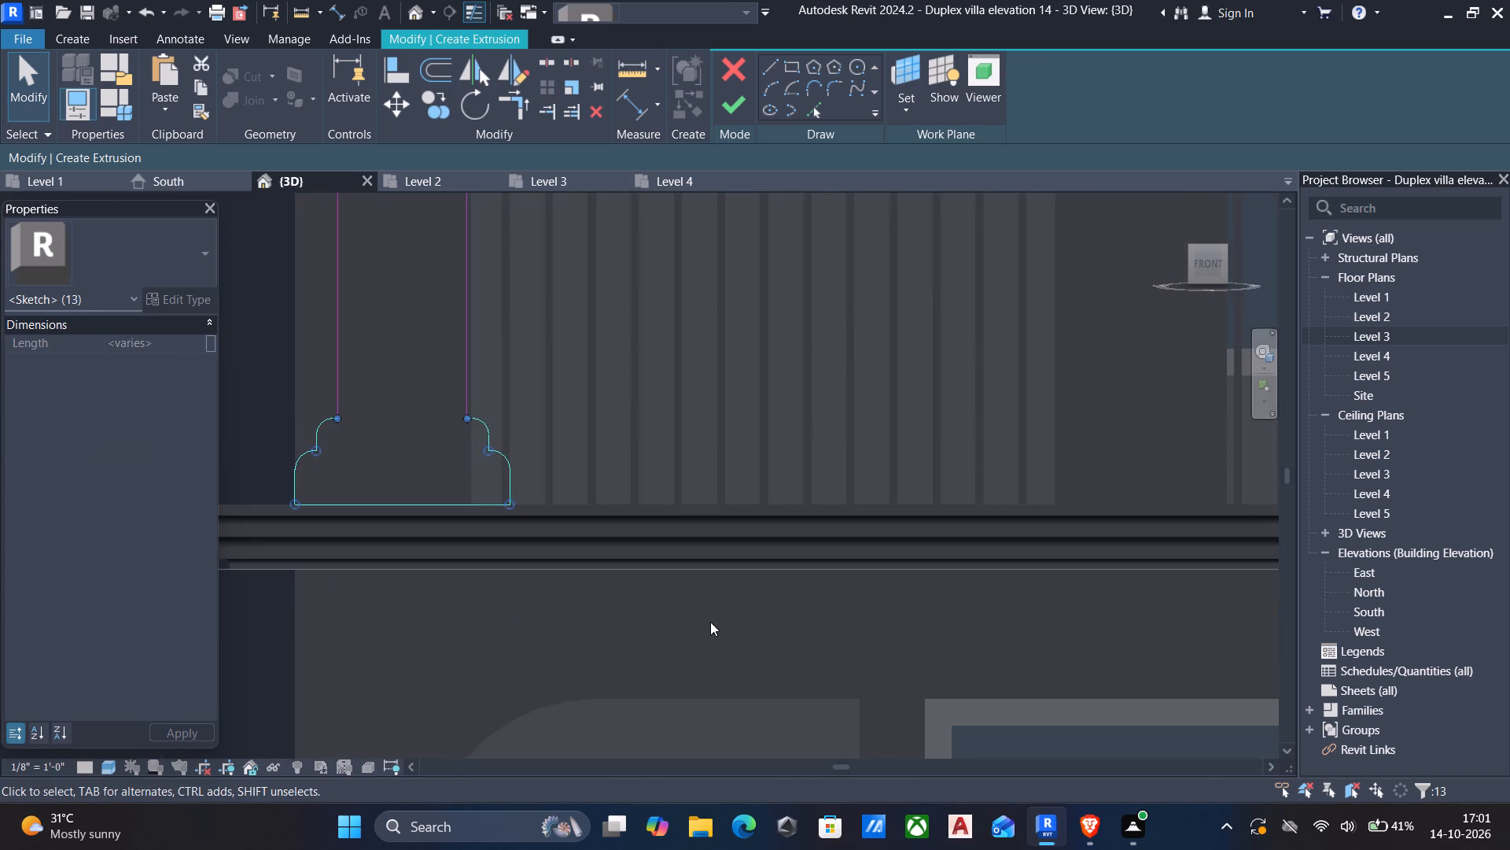
{"action": "key", "text": "Escape"}
{"action": "scroll", "coordinate": [657, 626], "scroll_direction": "down", "scroll_amount": 9}
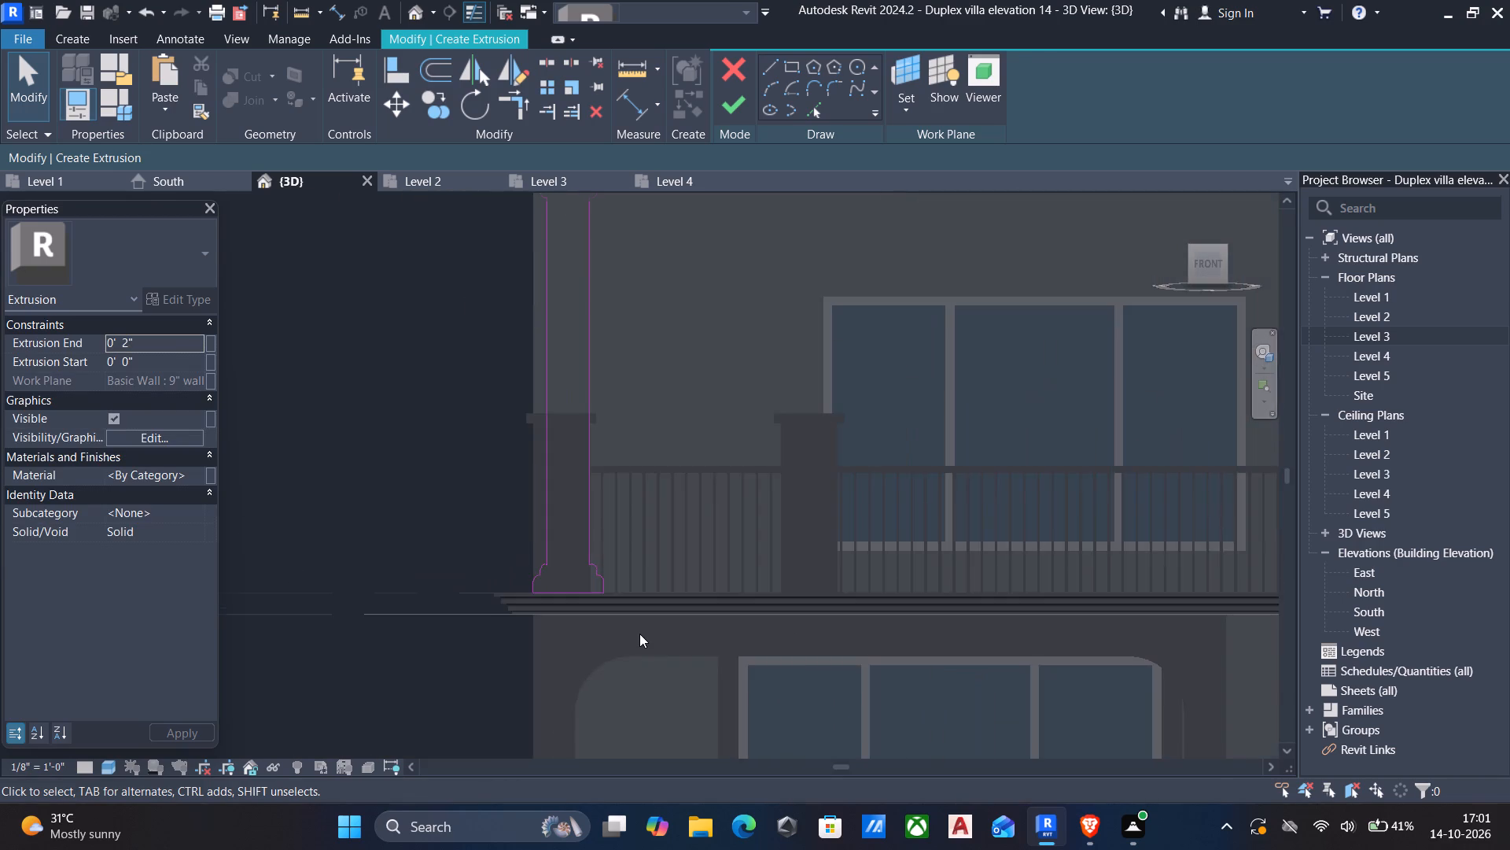
Copy the complete pilaster outline with Constrain enabled, from the capital's inner top corner to the front wall's east top corner.
{"action": "middle_click_drag", "start_coordinate": [633, 604], "coordinate": [557, 612]}
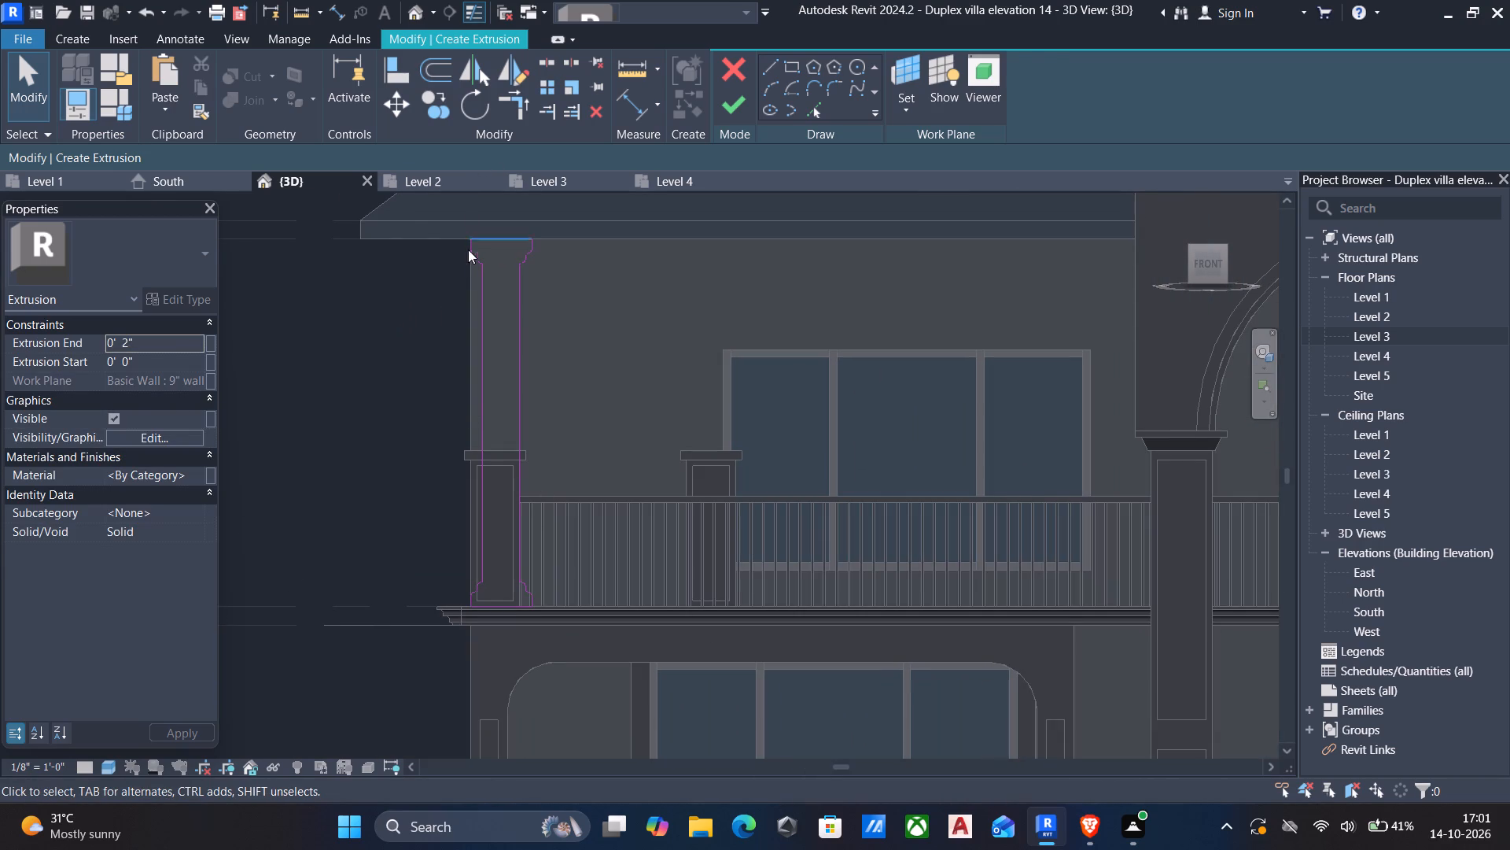
{"action": "left_click_drag", "start_coordinate": [405, 215], "coordinate": [607, 660]}
{"action": "key", "text": "c"}
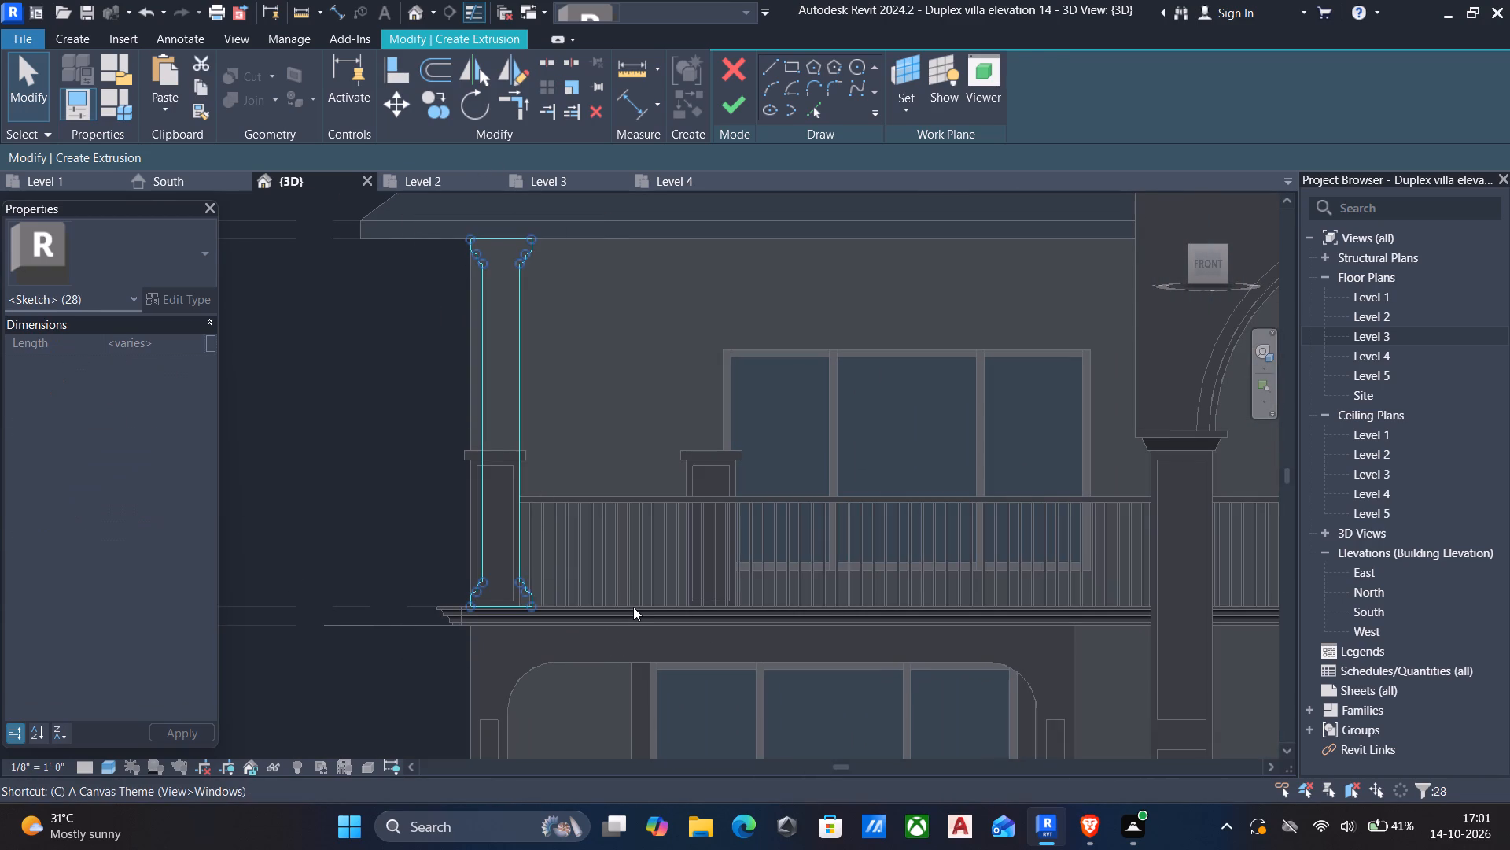
{"action": "key", "text": "o"}
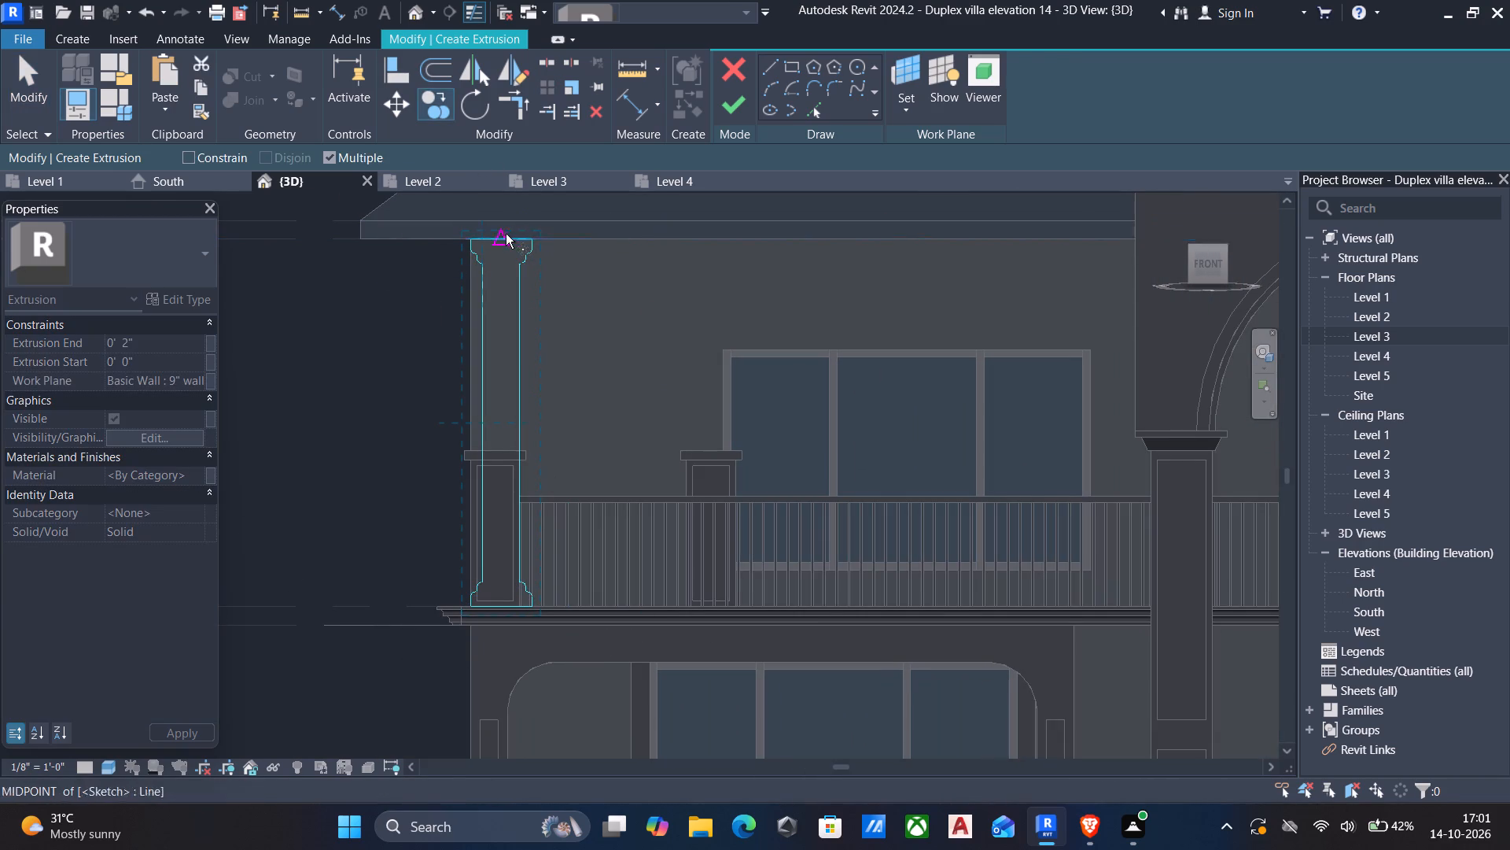
{"action": "left_click", "coordinate": [528, 237]}
{"action": "scroll", "coordinate": [643, 272], "scroll_direction": "down", "scroll_amount": 4}
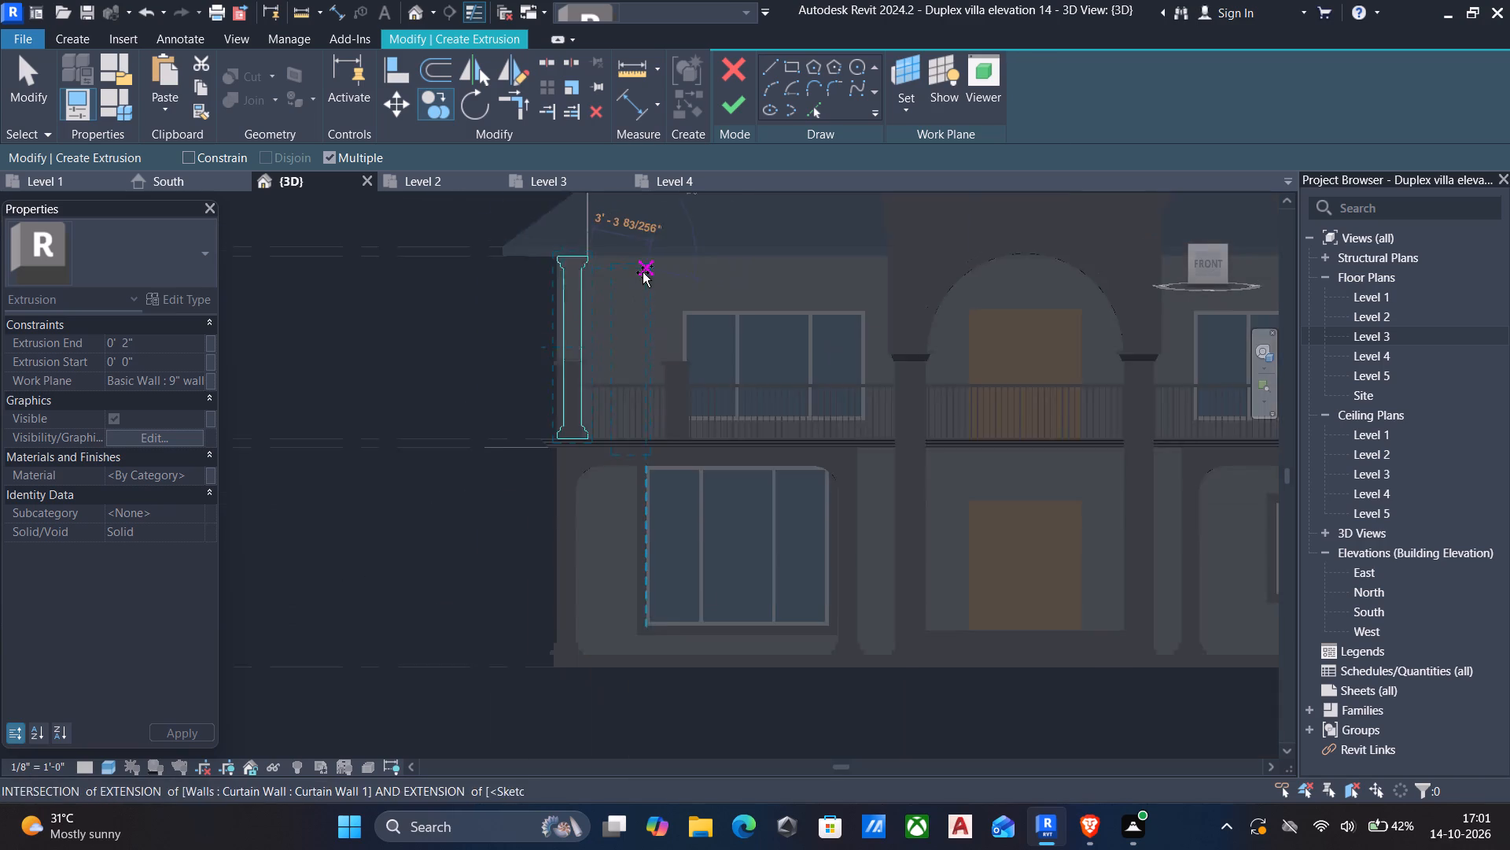
{"action": "scroll", "coordinate": [643, 272], "scroll_direction": "down", "scroll_amount": 2}
{"action": "middle_click_drag", "start_coordinate": [643, 272], "coordinate": [481, 272]}
{"action": "left_click", "coordinate": [188, 155]}
{"action": "middle_click_drag", "start_coordinate": [808, 309], "coordinate": [614, 344]}
{"action": "scroll", "coordinate": [871, 329], "scroll_direction": "up", "scroll_amount": 3}
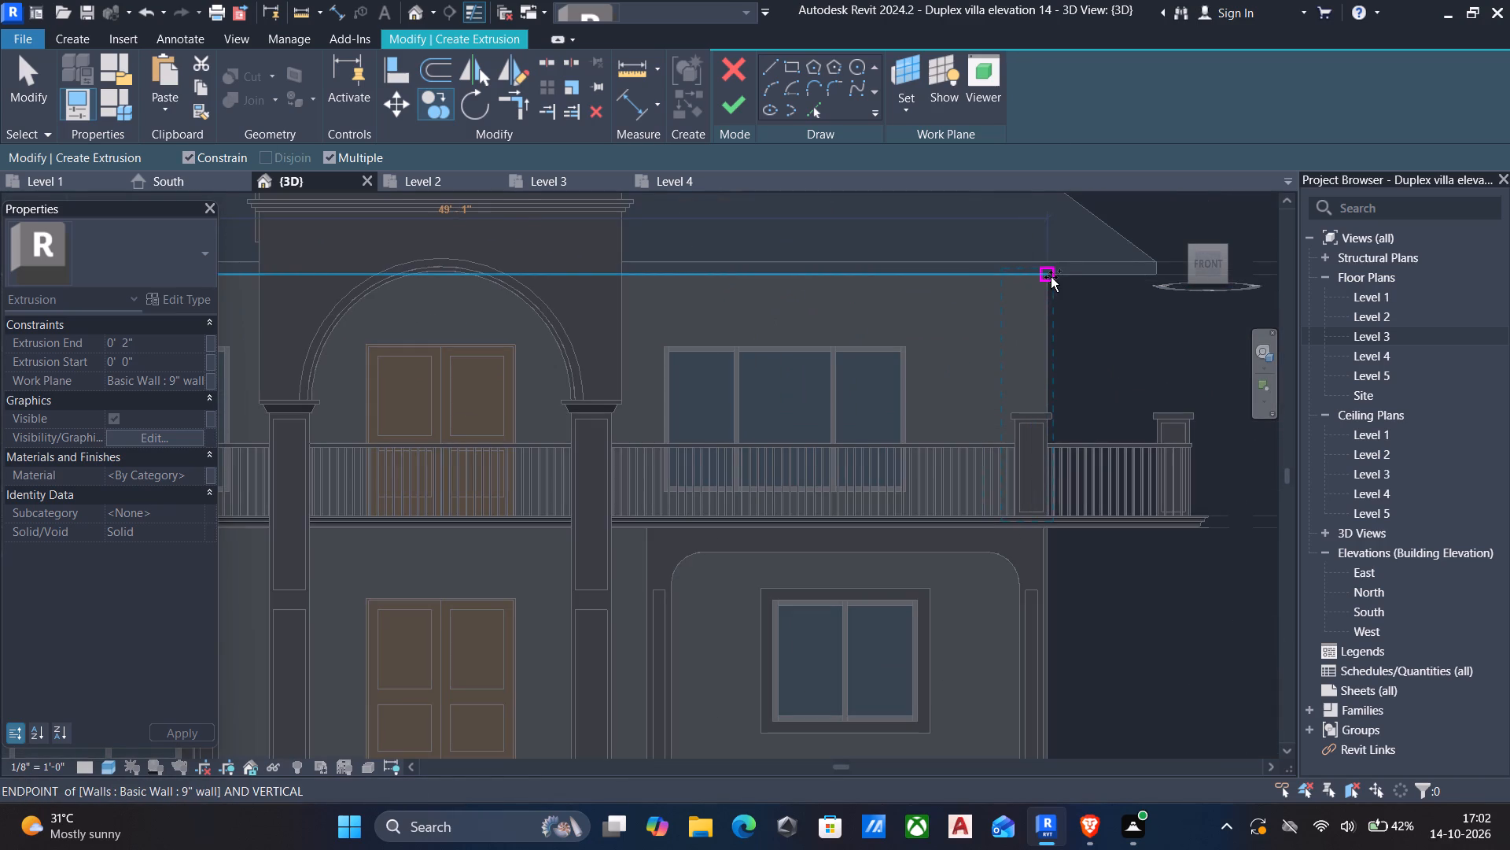
{"action": "left_click", "coordinate": [1047, 276]}
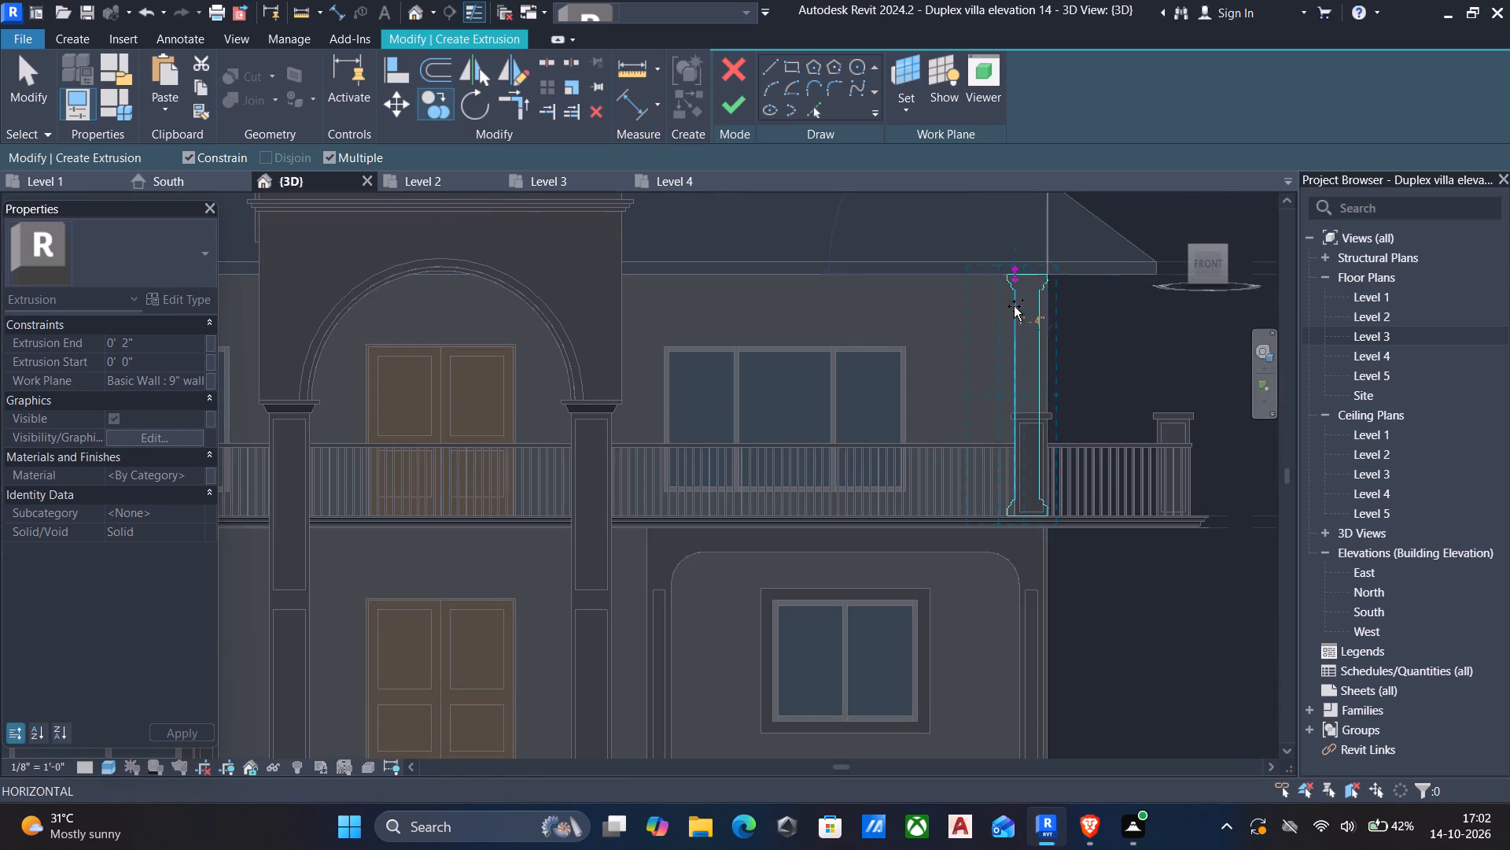
{"action": "key", "text": "Escape"}
{"action": "scroll", "coordinate": [1050, 287], "scroll_direction": "up", "scroll_amount": 4}
{"action": "key", "text": "Escape"}
Finish the sketch to extrude both corner pilasters with a 2" depth.
{"action": "scroll", "coordinate": [1040, 283], "scroll_direction": "up", "scroll_amount": 5}
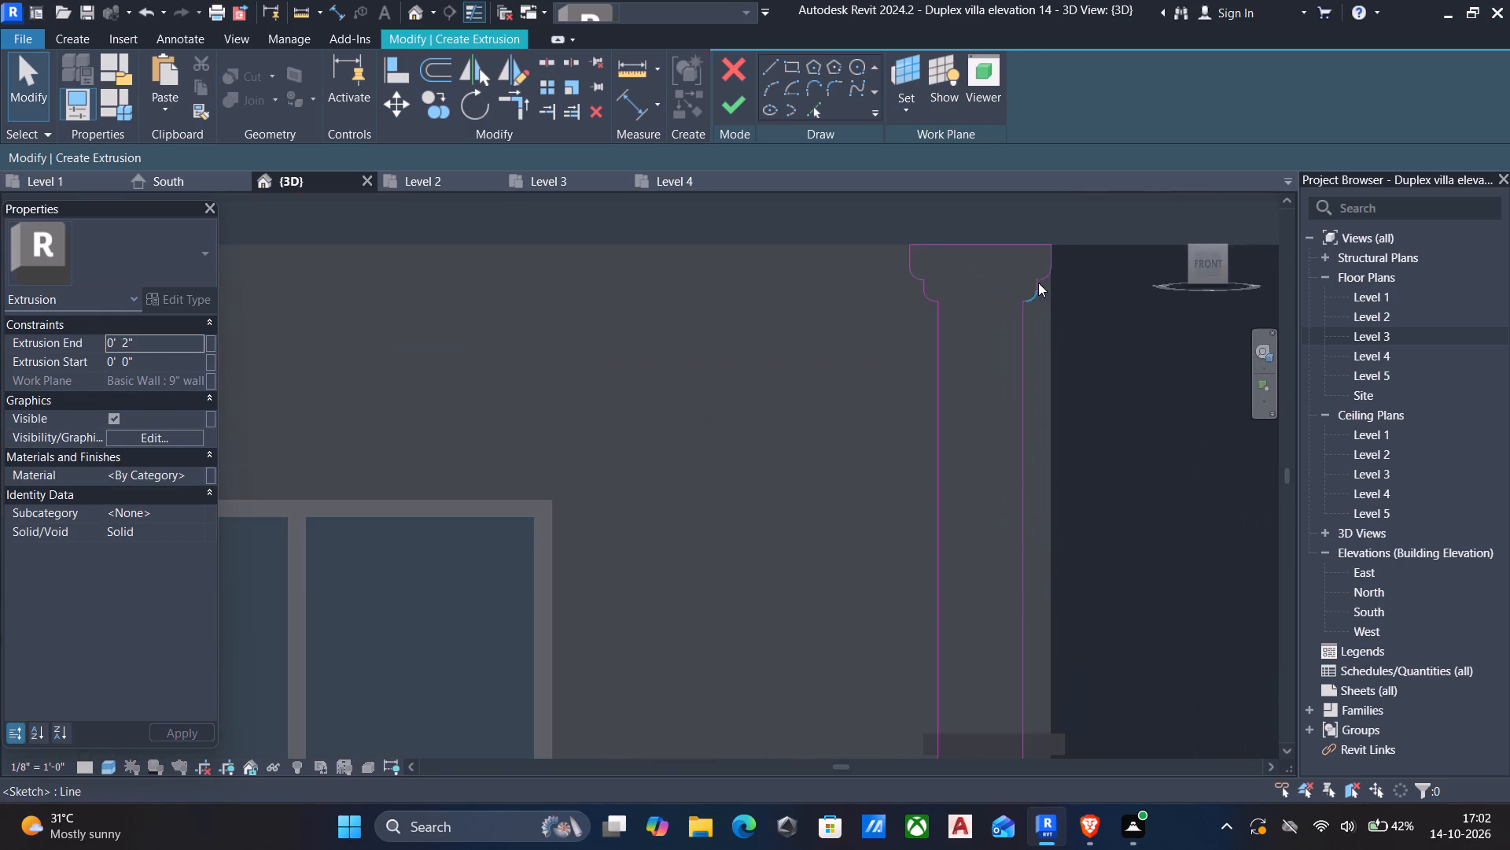
{"action": "scroll", "coordinate": [952, 286], "scroll_direction": "down", "scroll_amount": 6}
{"action": "scroll", "coordinate": [847, 376], "scroll_direction": "down", "scroll_amount": 4}
{"action": "scroll", "coordinate": [924, 577], "scroll_direction": "up", "scroll_amount": 6}
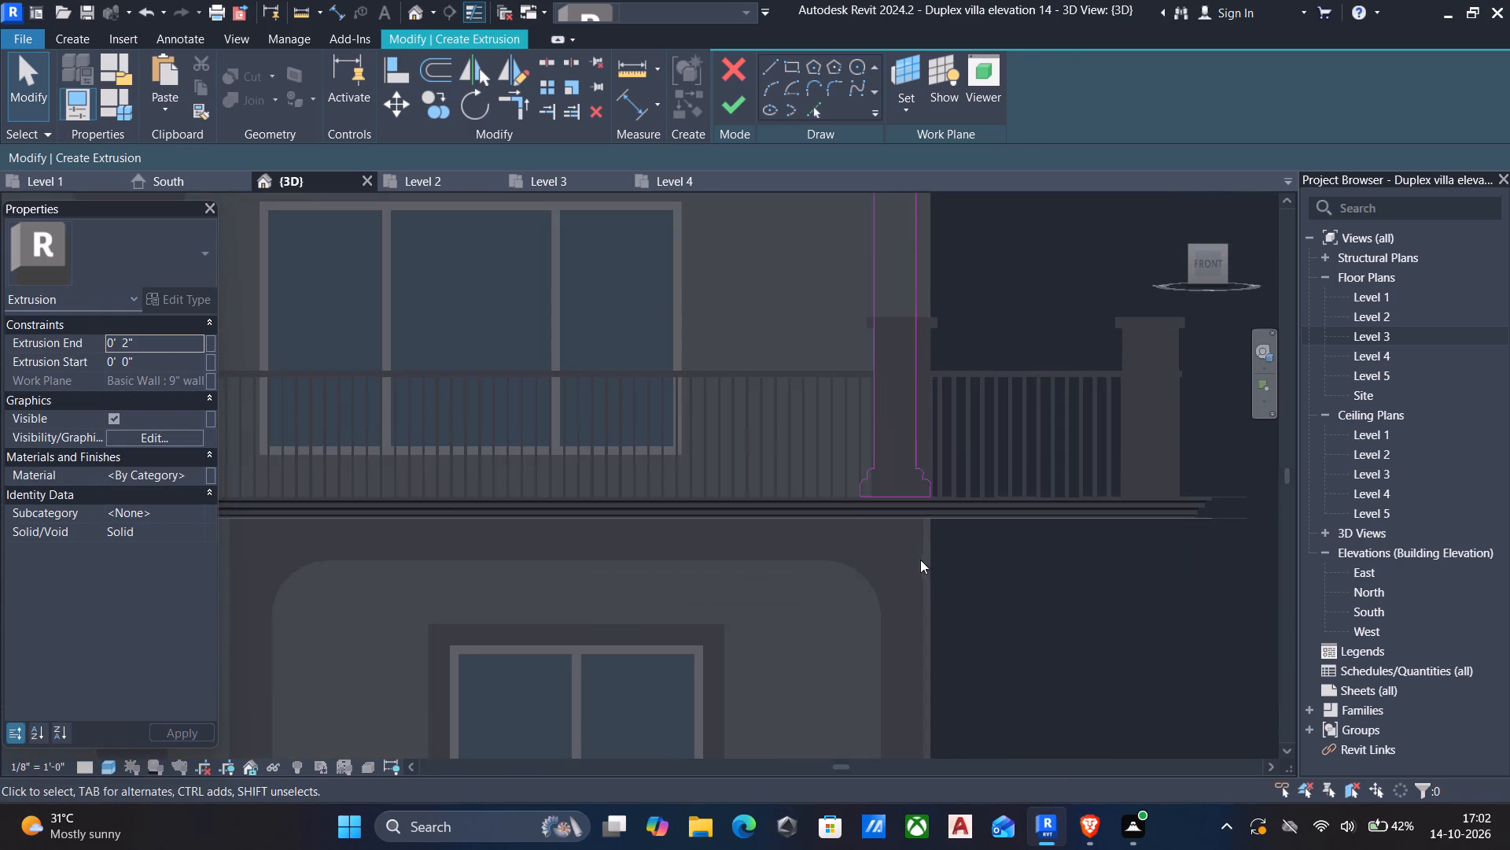
{"action": "scroll", "coordinate": [813, 504], "scroll_direction": "down", "scroll_amount": 4}
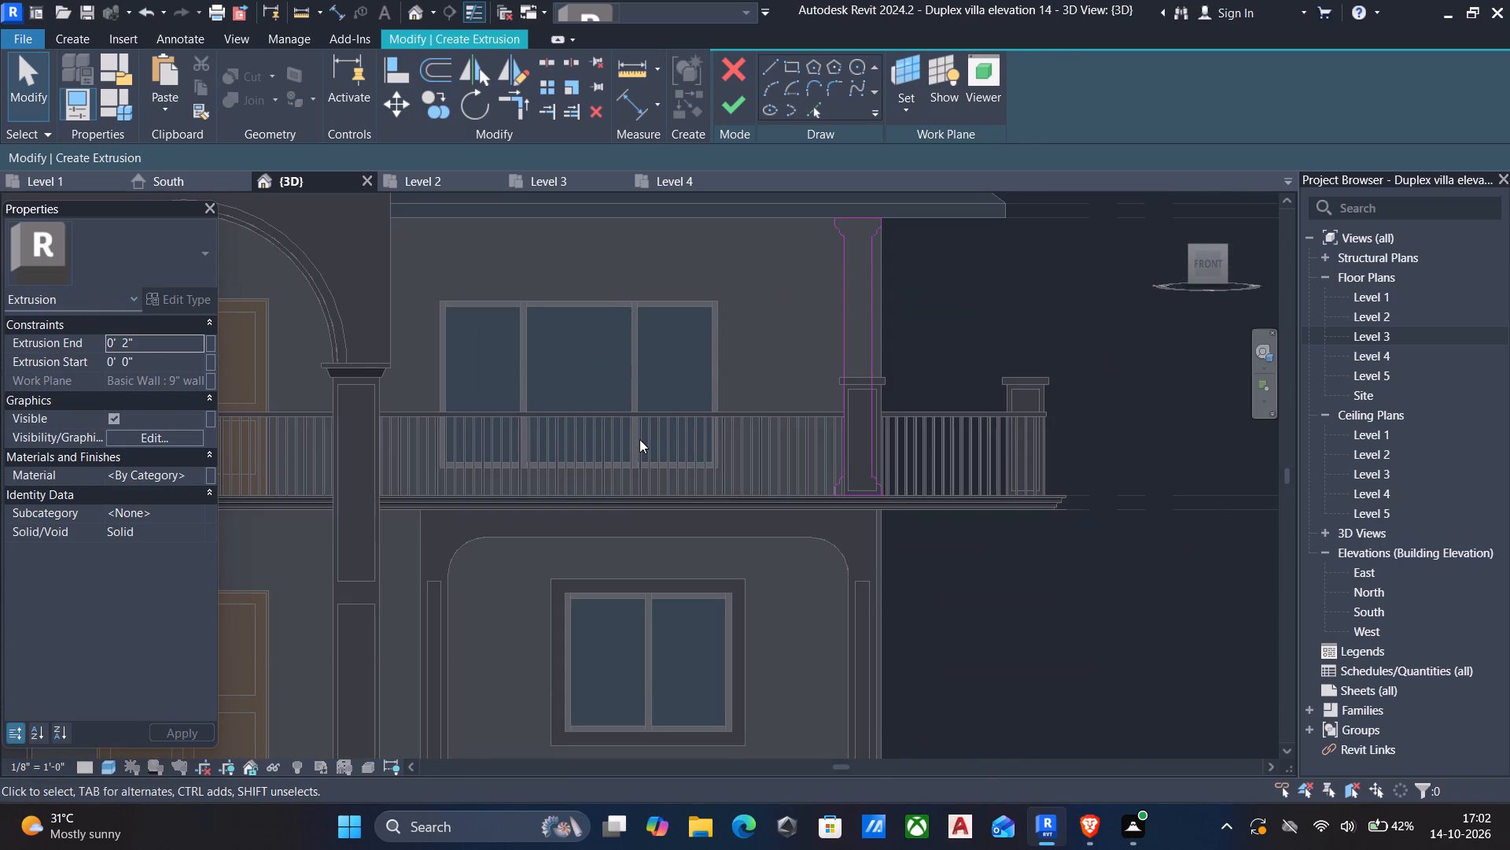
{"action": "scroll", "coordinate": [697, 209], "scroll_direction": "down", "scroll_amount": 4}
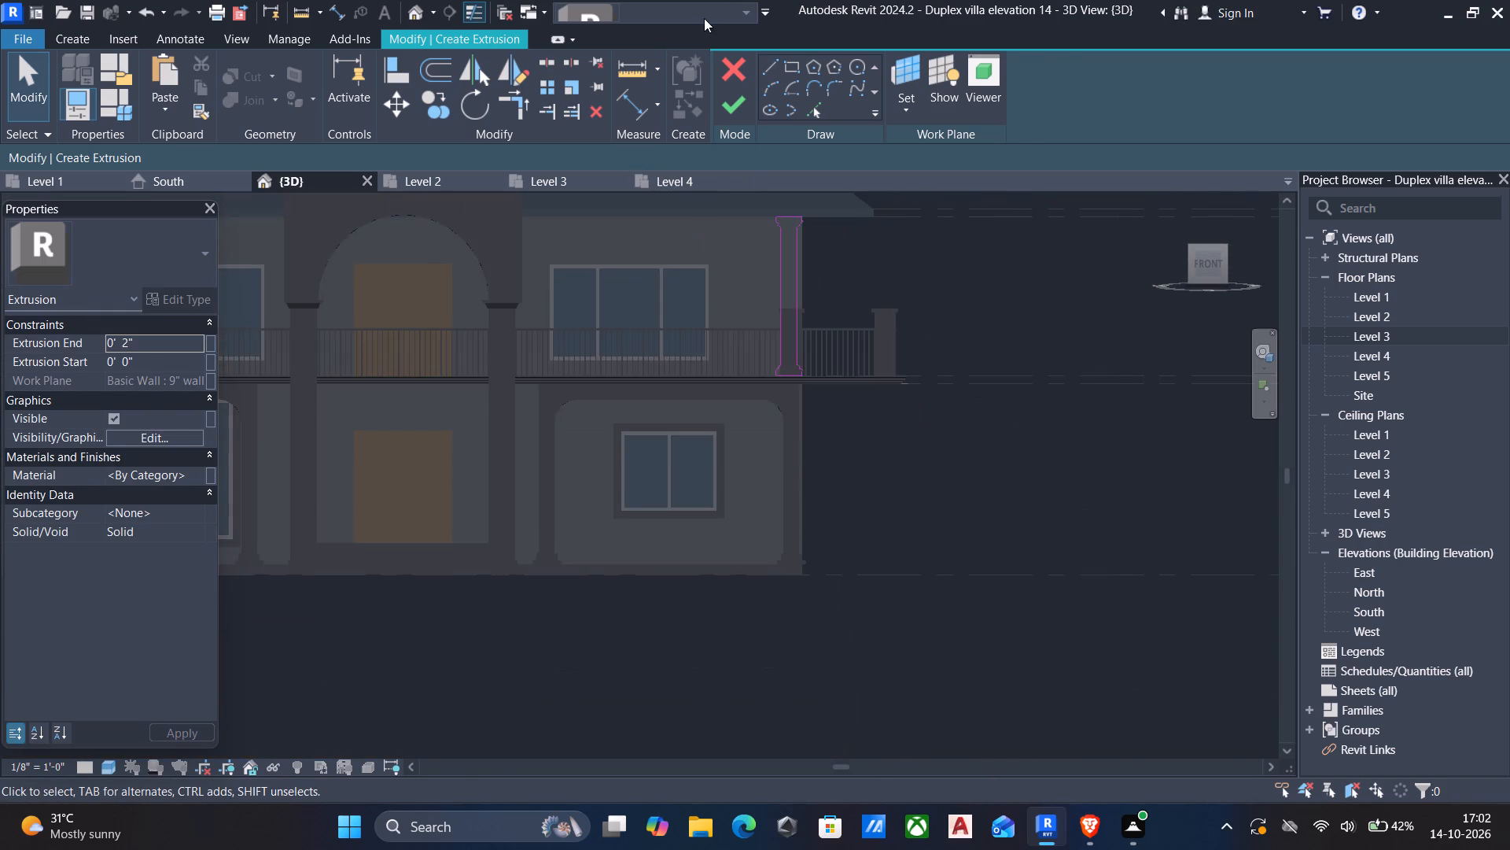
{"action": "left_click", "coordinate": [741, 109]}
{"action": "scroll", "coordinate": [719, 298], "scroll_direction": "down", "scroll_amount": 3}
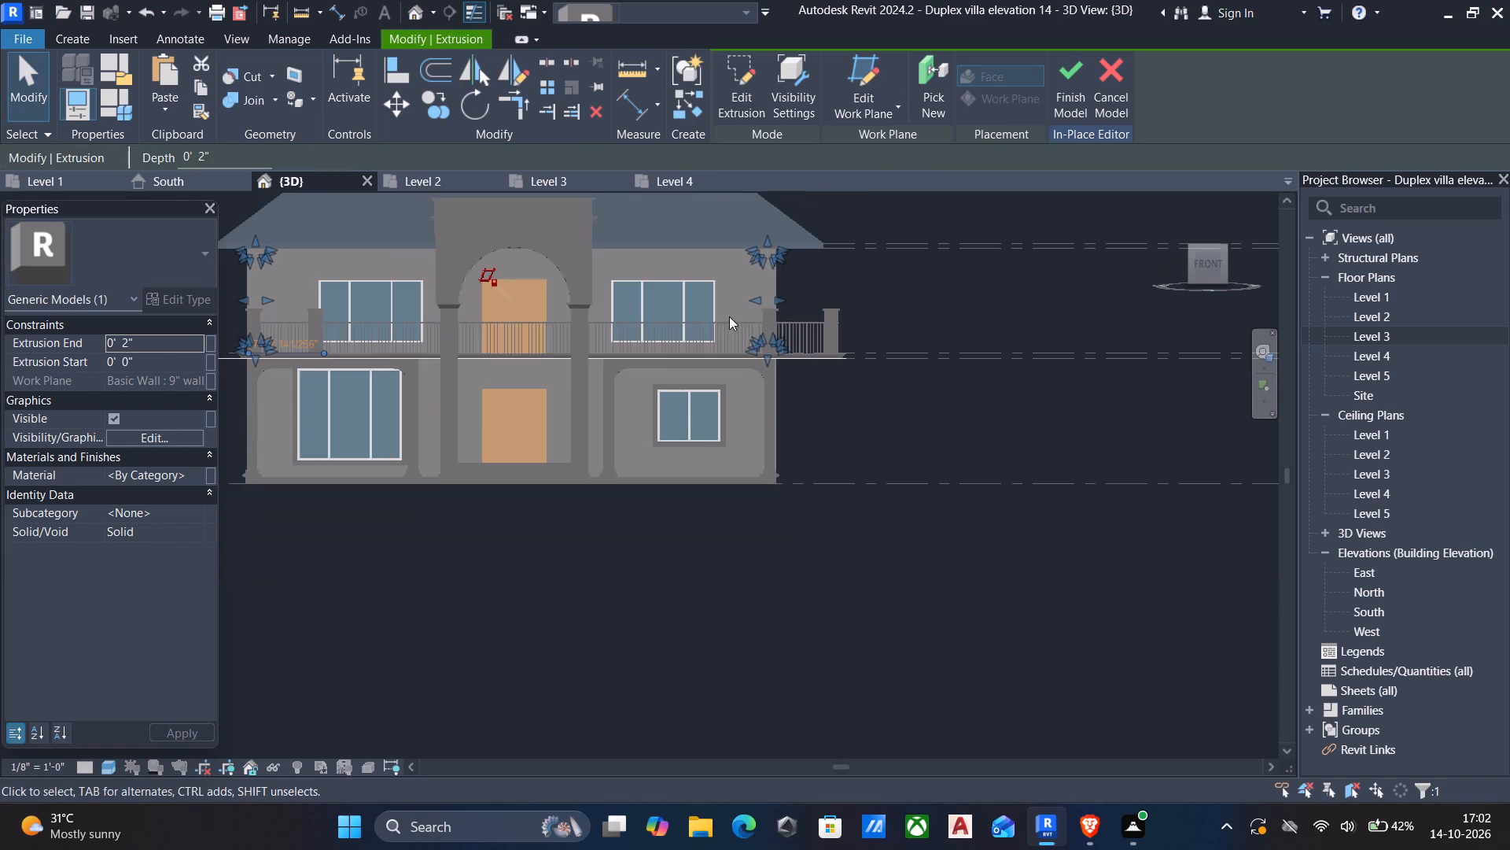
{"action": "middle_click_drag", "start_coordinate": [632, 311], "coordinate": [927, 407], "text": "shift"}
{"action": "middle_click_drag", "start_coordinate": [826, 383], "coordinate": [794, 334], "text": "shift"}
{"action": "scroll", "coordinate": [542, 368], "scroll_direction": "up", "scroll_amount": 4}
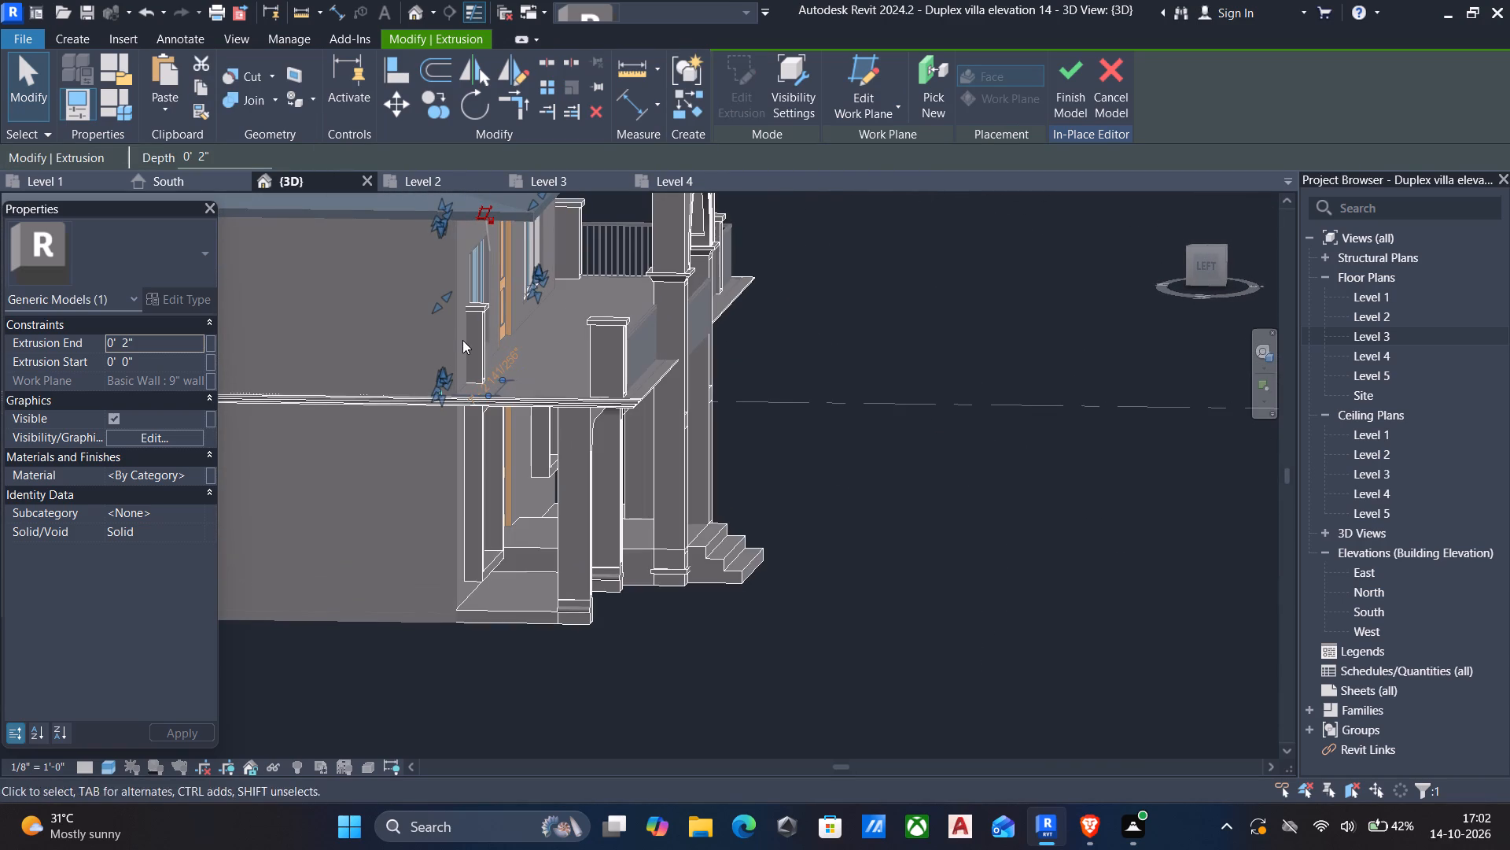
Delete the short capped balcony post beside the front wall's west corner, together with the void extrusion that recessed its face.
{"action": "scroll", "coordinate": [462, 340], "scroll_direction": "up", "scroll_amount": 5}
{"action": "middle_click_drag", "start_coordinate": [503, 320], "coordinate": [495, 320], "text": "shift"}
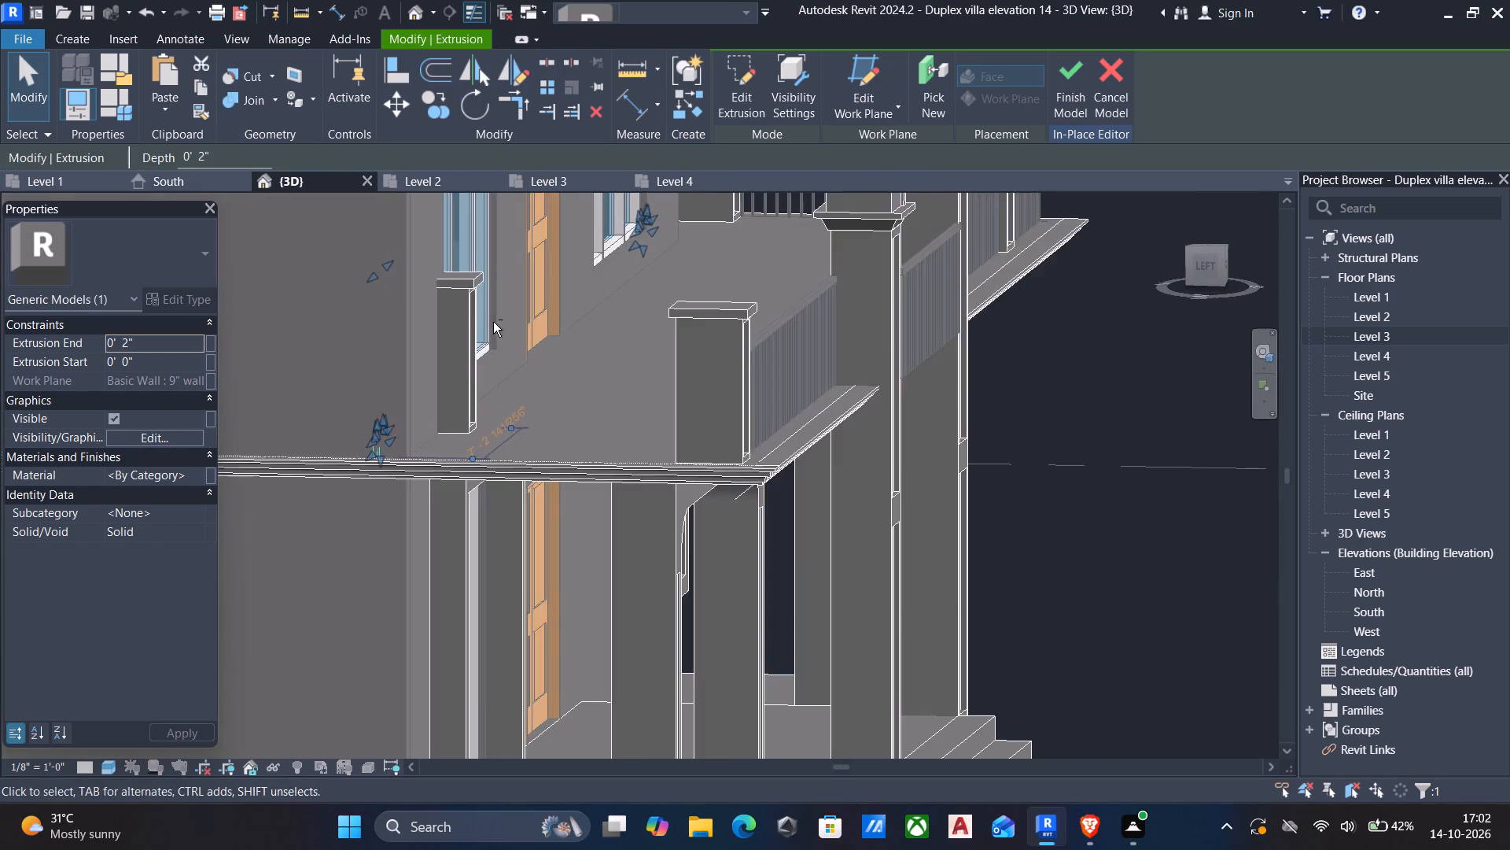
{"action": "scroll", "coordinate": [482, 323], "scroll_direction": "down", "scroll_amount": 1}
{"action": "middle_click_drag", "start_coordinate": [515, 320], "coordinate": [508, 324]}
{"action": "middle_click_drag", "start_coordinate": [512, 322], "coordinate": [528, 227], "text": "shift"}
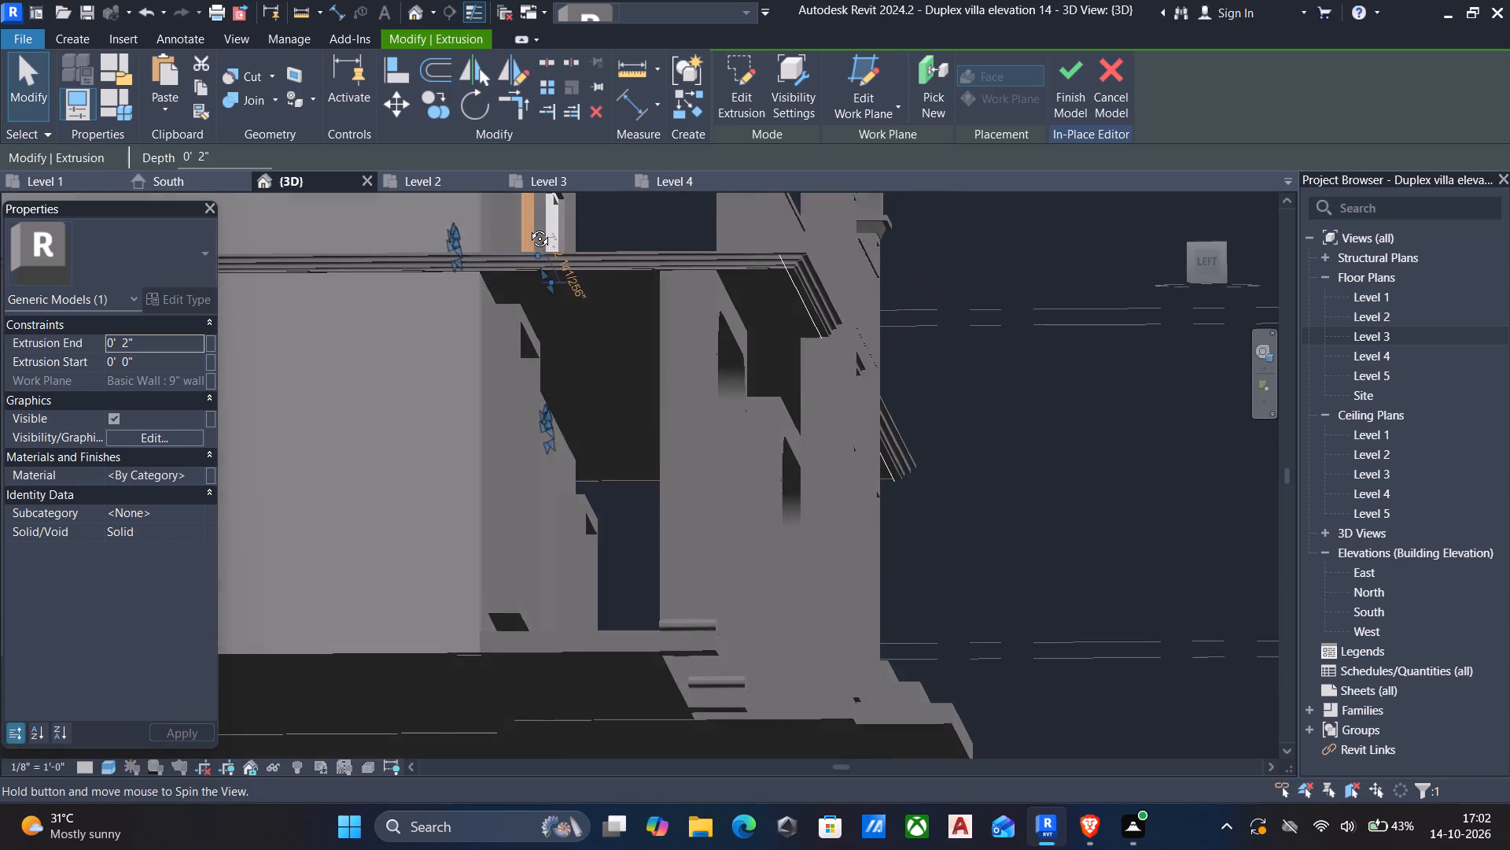
{"action": "middle_click_drag", "start_coordinate": [528, 227], "coordinate": [477, 341], "text": "shift"}
{"action": "middle_click_drag", "start_coordinate": [485, 345], "coordinate": [838, 315]}
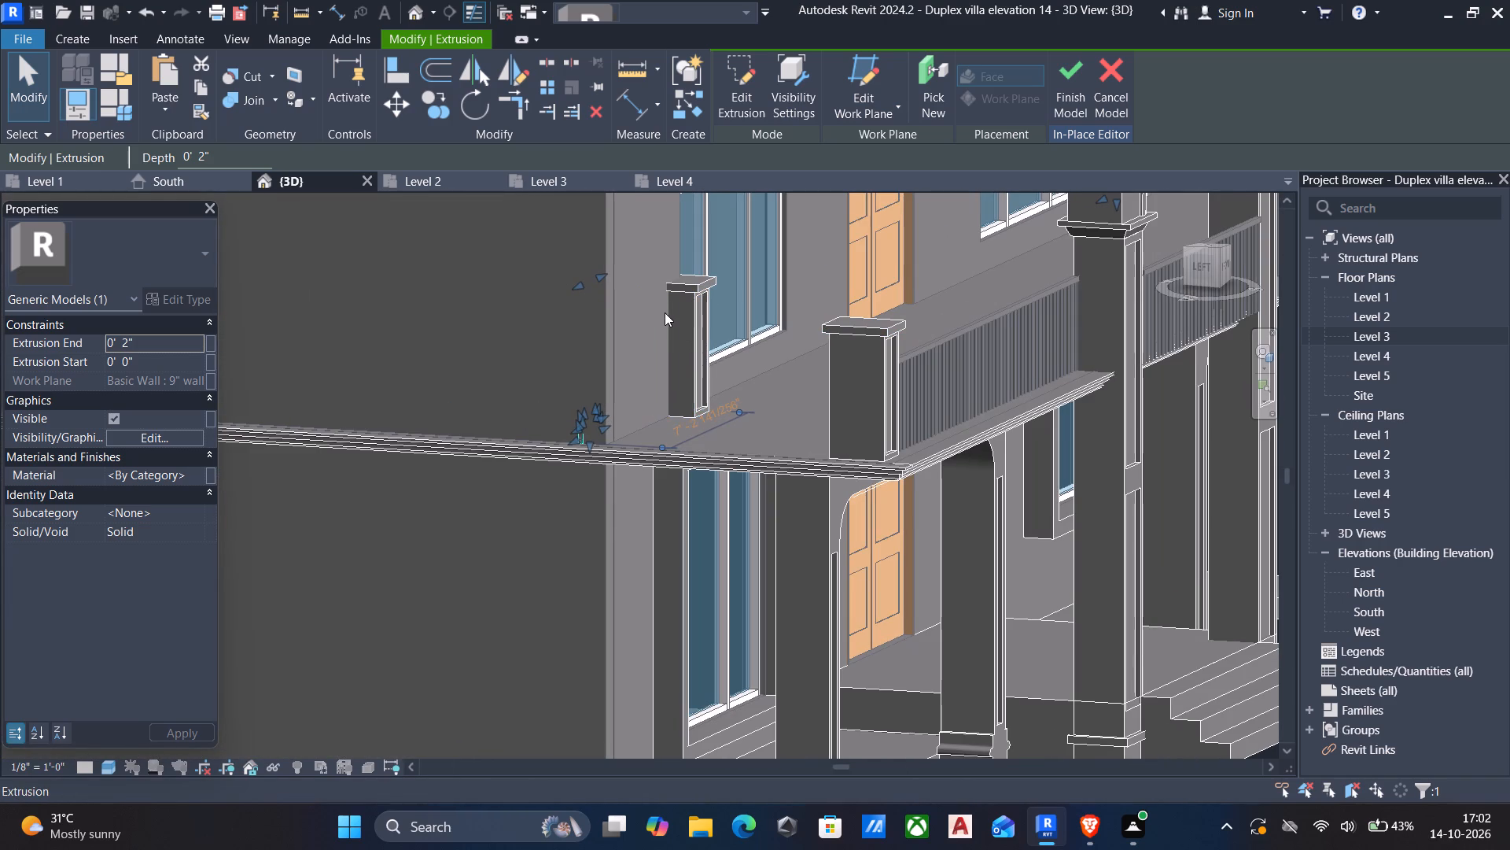
{"action": "key", "text": "Escape"}
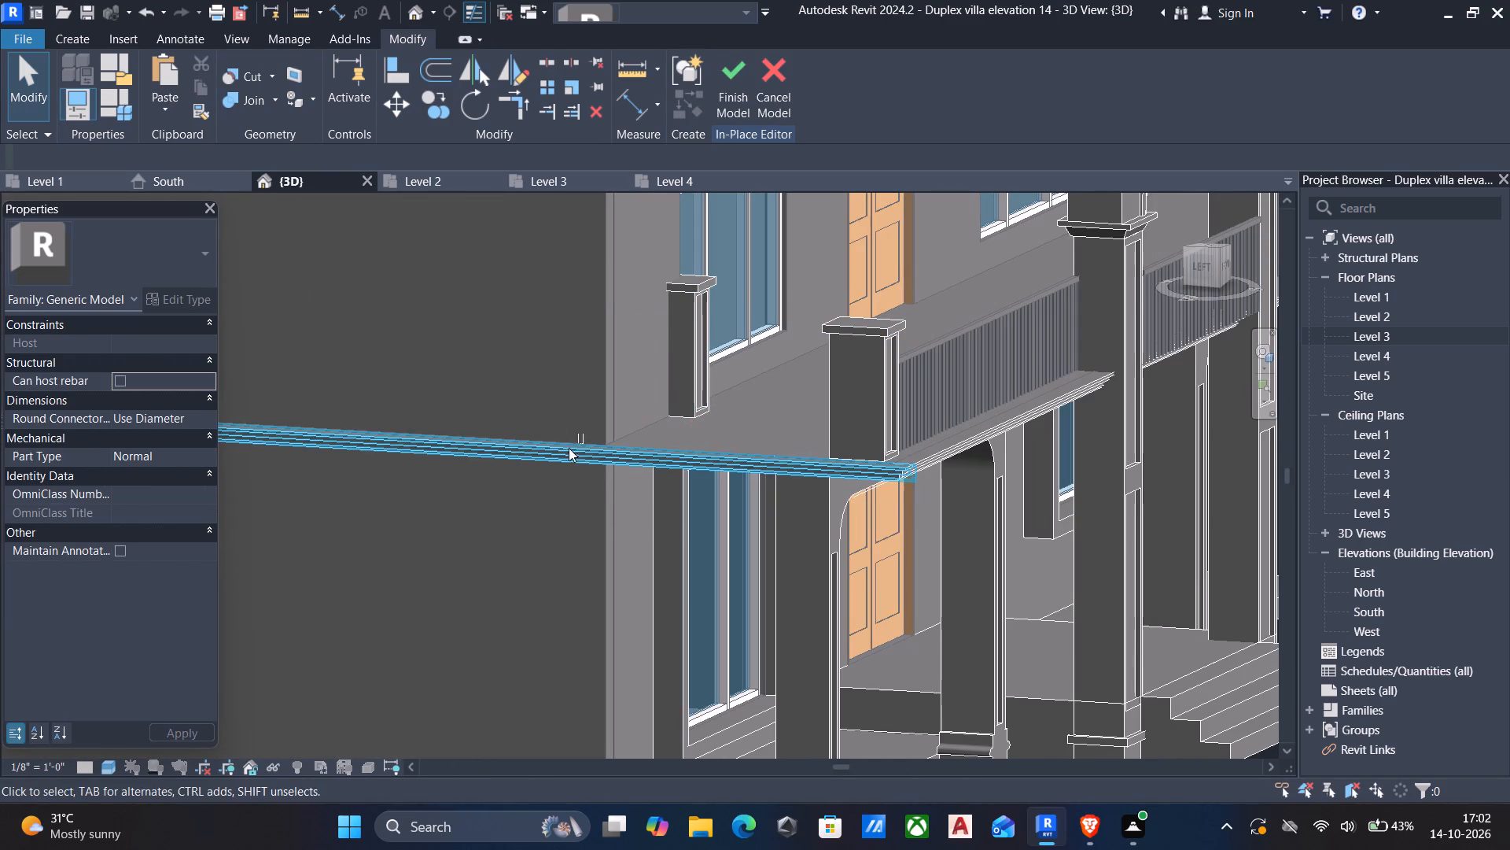
{"action": "left_click", "coordinate": [684, 287]}
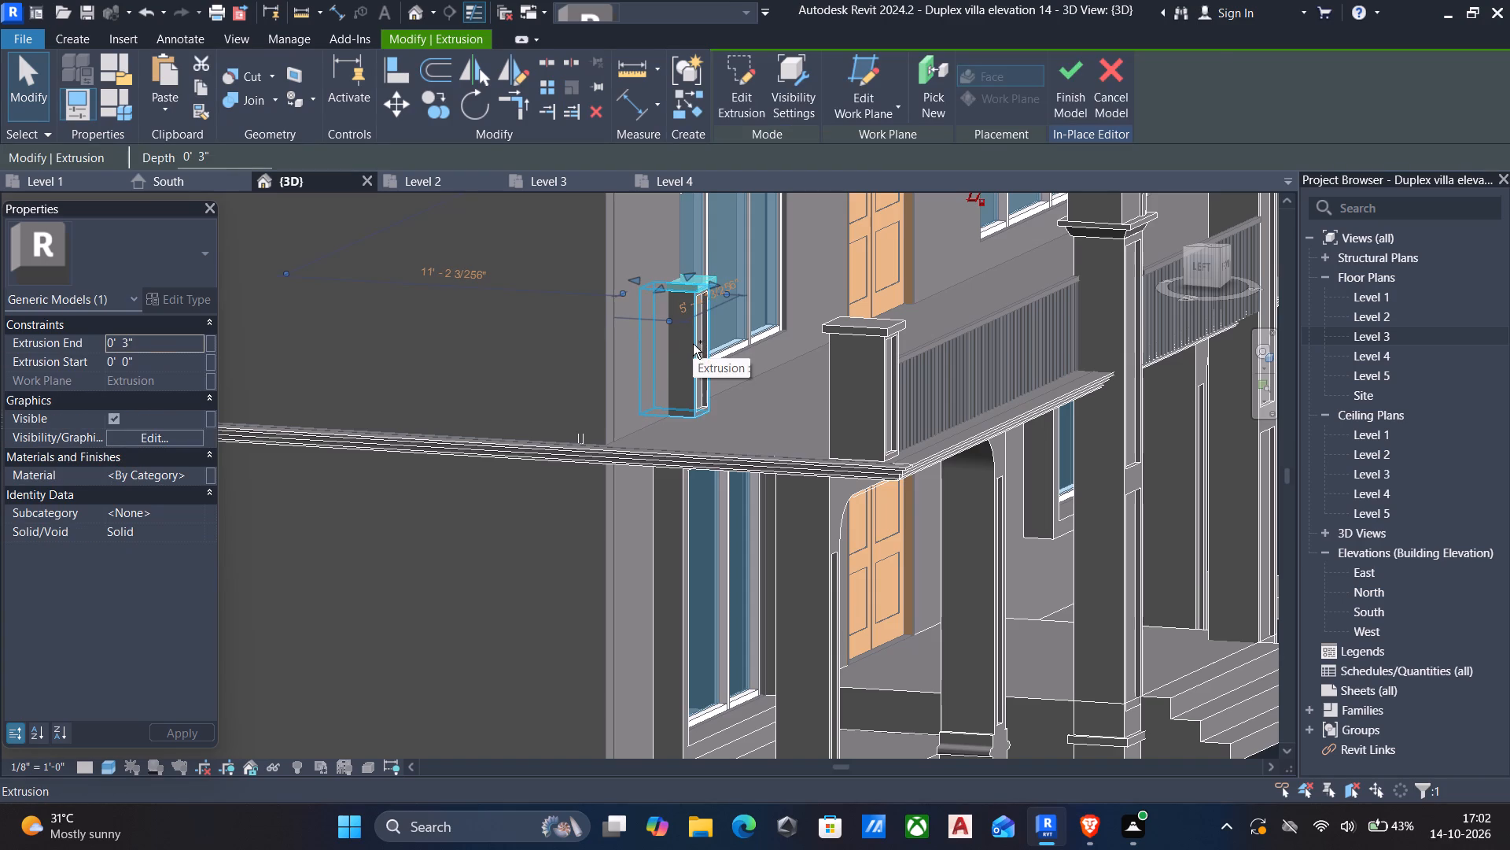
{"action": "left_click", "coordinate": [693, 344], "text": "ctrl"}
{"action": "key", "text": "Delete"}
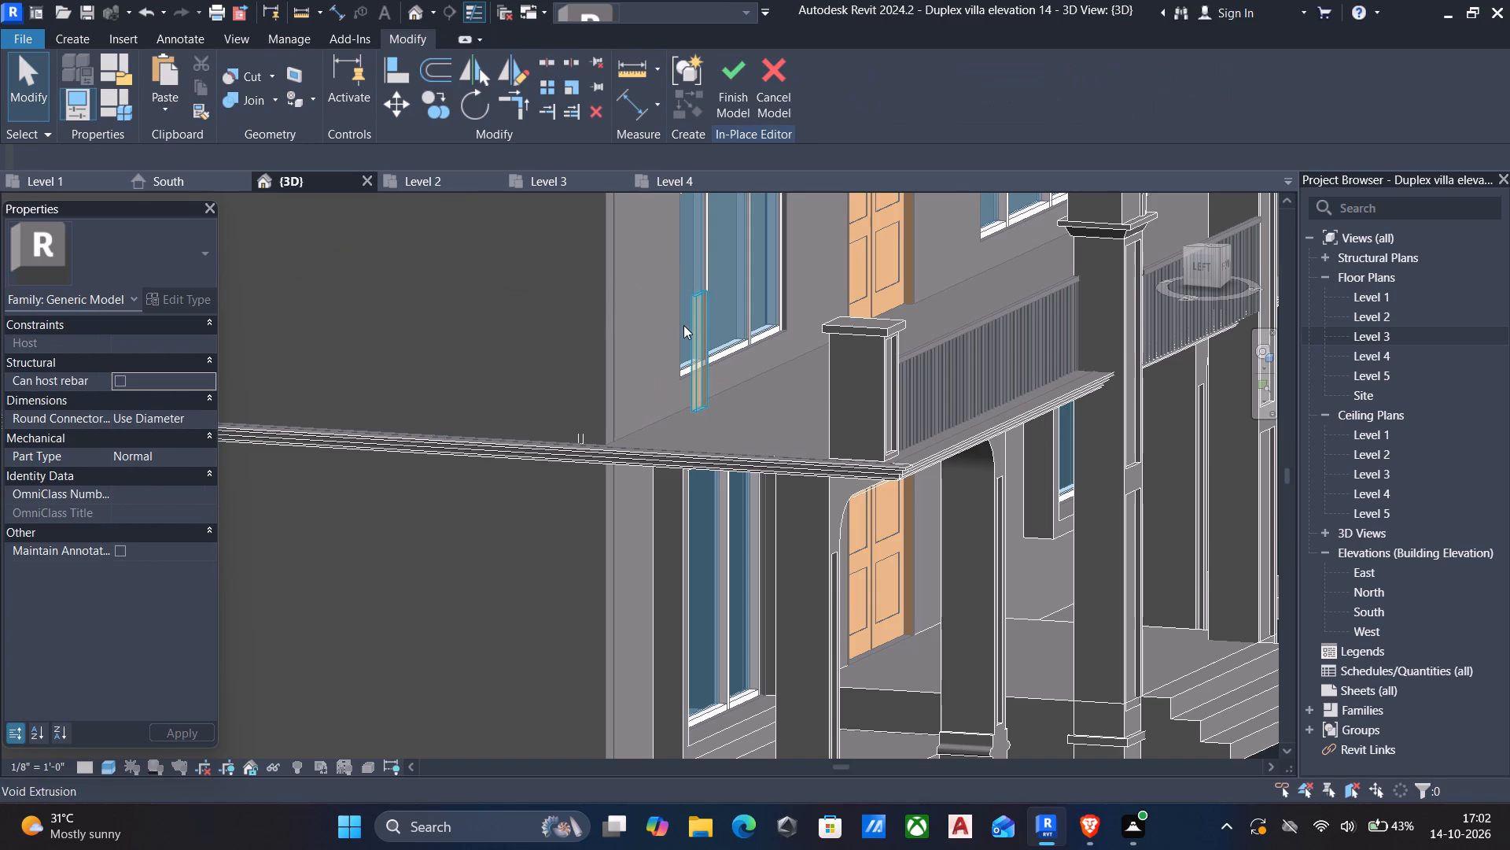
{"action": "left_click", "coordinate": [698, 379]}
{"action": "key", "text": "Delete"}
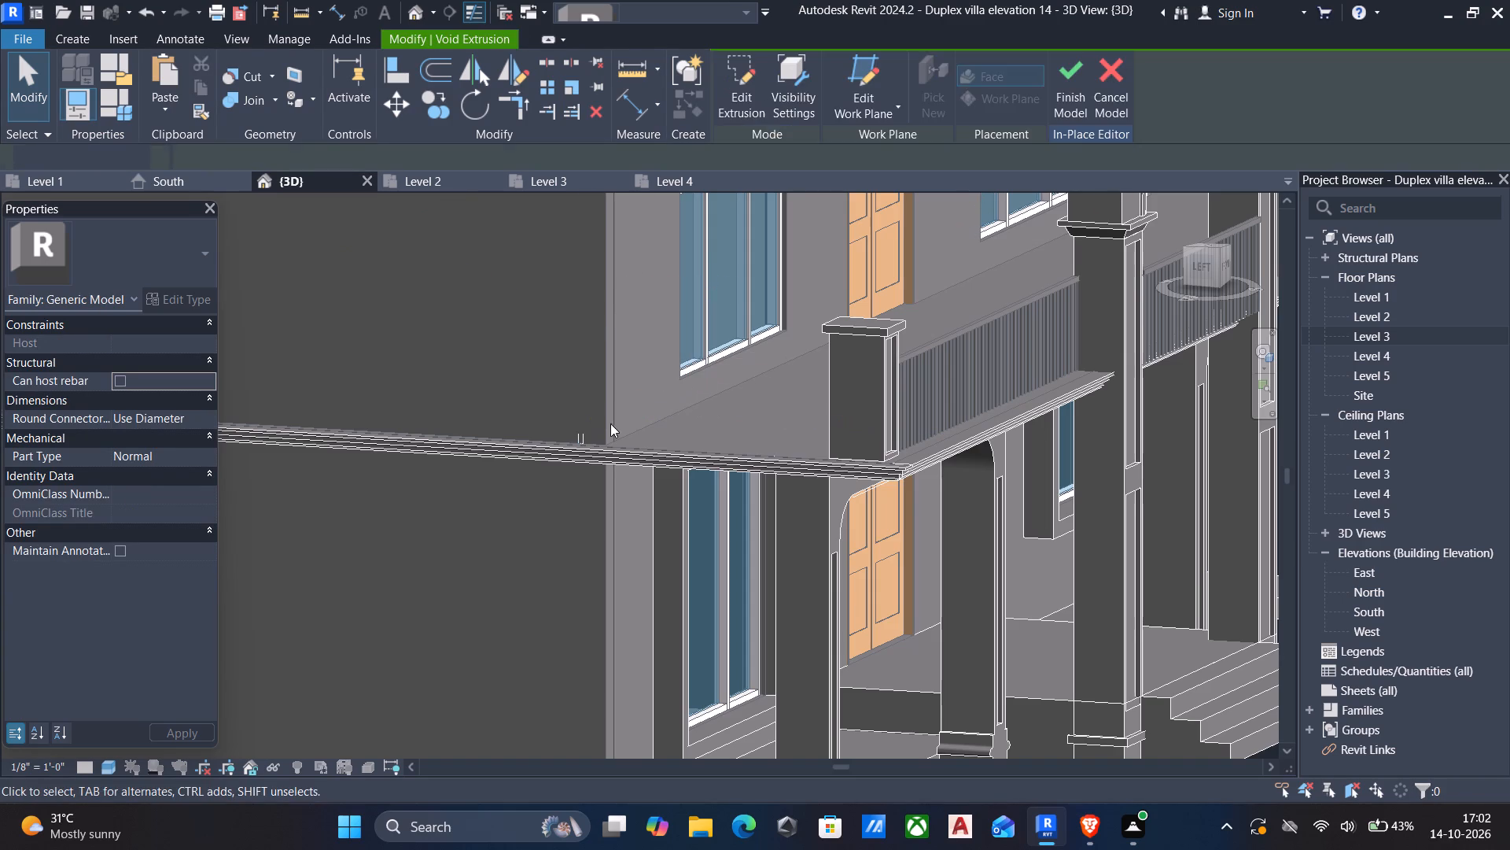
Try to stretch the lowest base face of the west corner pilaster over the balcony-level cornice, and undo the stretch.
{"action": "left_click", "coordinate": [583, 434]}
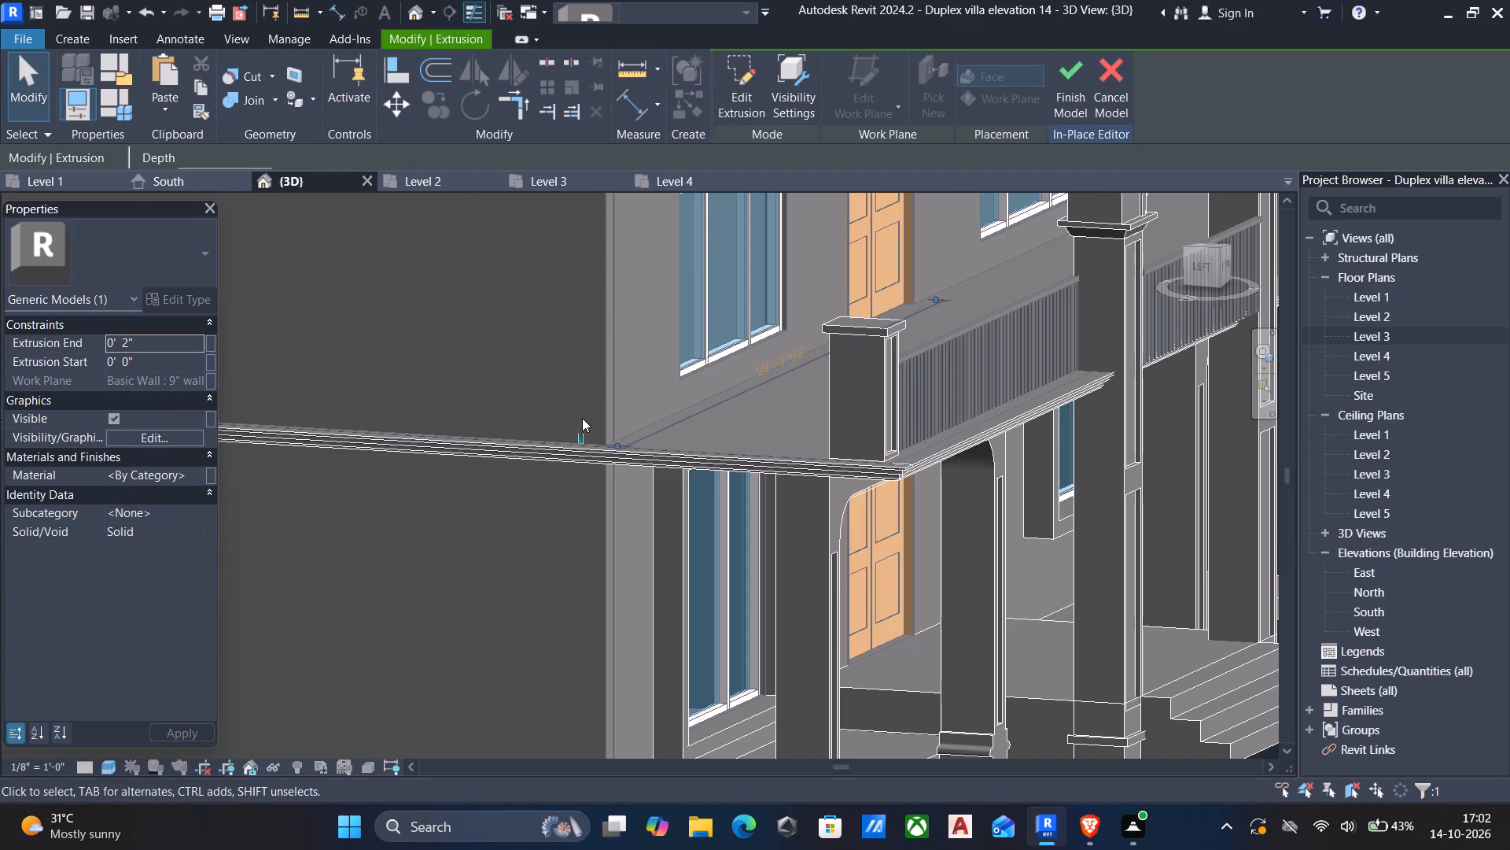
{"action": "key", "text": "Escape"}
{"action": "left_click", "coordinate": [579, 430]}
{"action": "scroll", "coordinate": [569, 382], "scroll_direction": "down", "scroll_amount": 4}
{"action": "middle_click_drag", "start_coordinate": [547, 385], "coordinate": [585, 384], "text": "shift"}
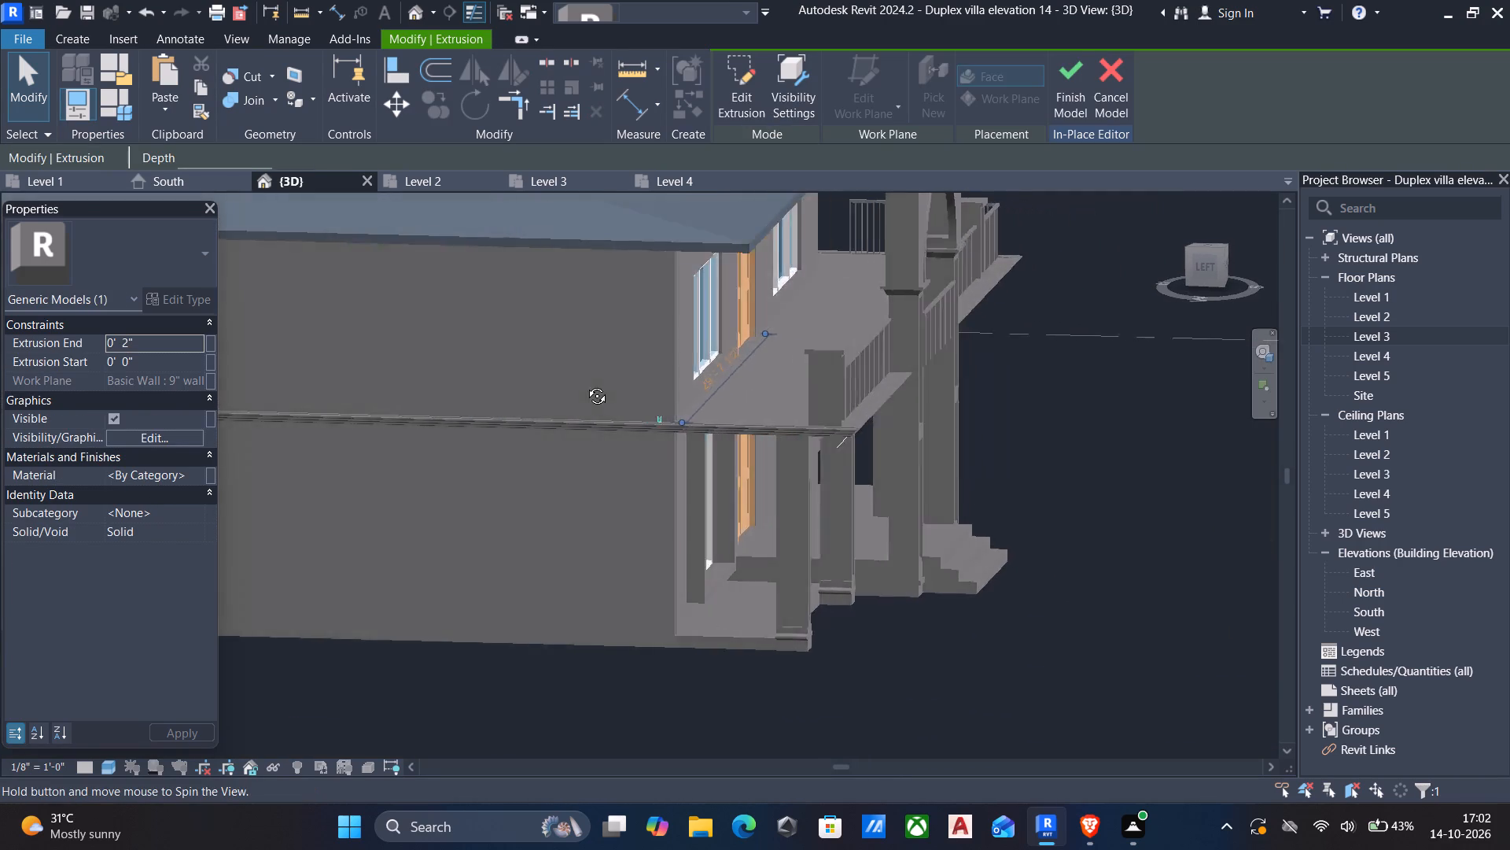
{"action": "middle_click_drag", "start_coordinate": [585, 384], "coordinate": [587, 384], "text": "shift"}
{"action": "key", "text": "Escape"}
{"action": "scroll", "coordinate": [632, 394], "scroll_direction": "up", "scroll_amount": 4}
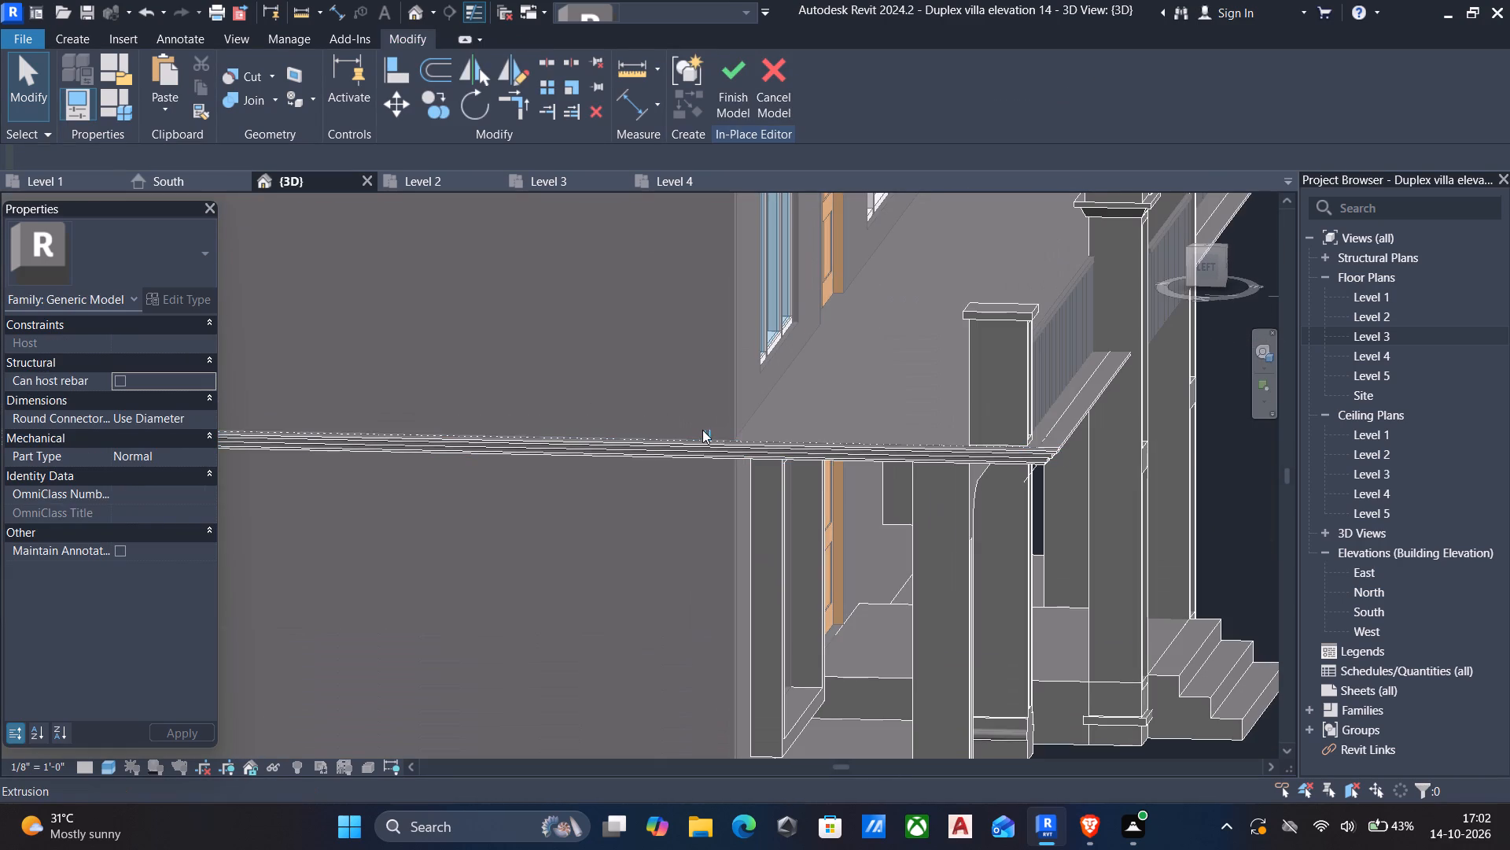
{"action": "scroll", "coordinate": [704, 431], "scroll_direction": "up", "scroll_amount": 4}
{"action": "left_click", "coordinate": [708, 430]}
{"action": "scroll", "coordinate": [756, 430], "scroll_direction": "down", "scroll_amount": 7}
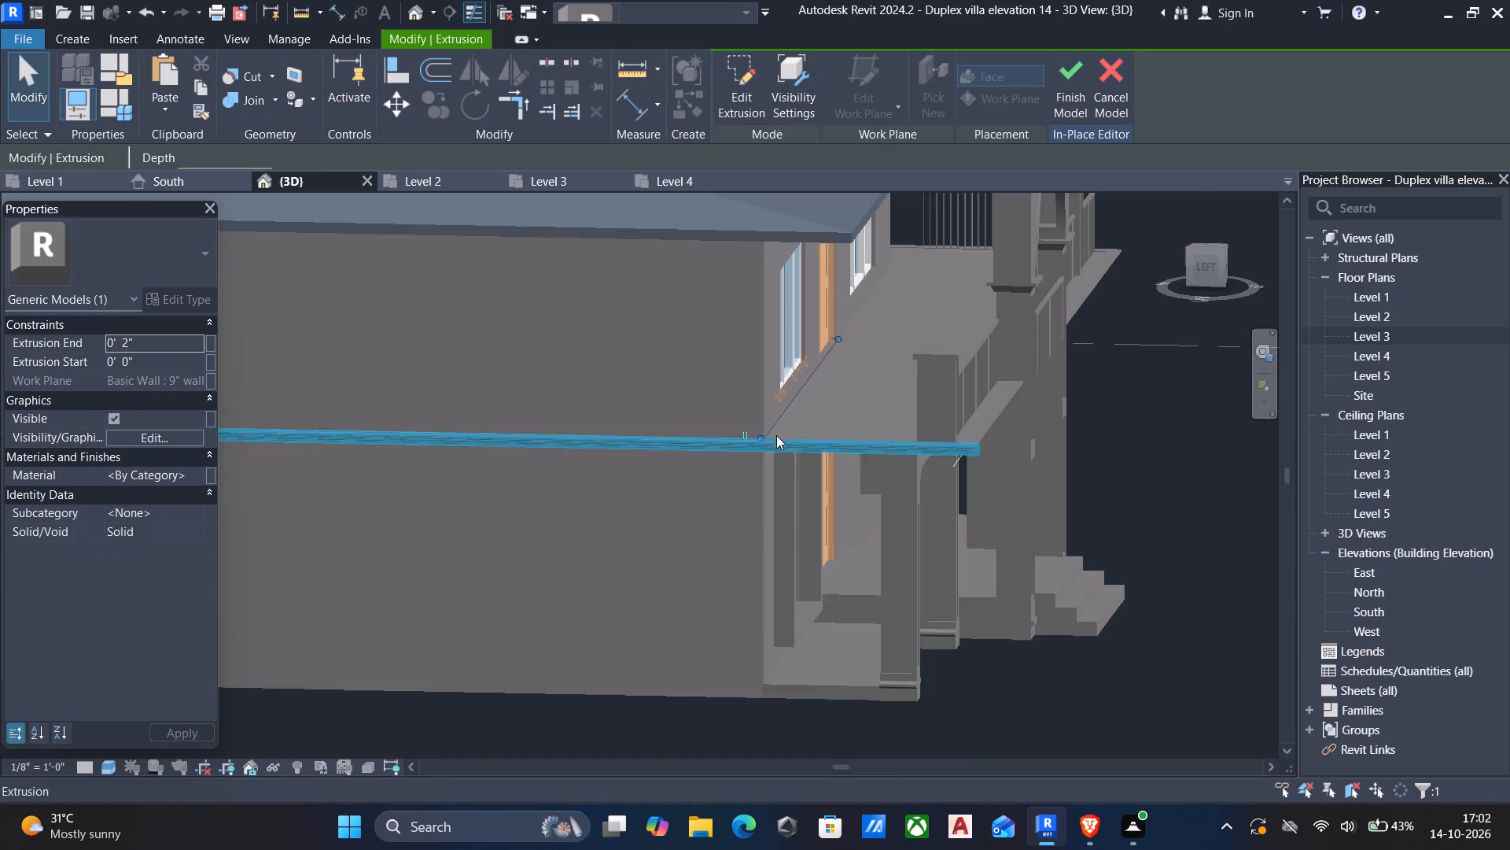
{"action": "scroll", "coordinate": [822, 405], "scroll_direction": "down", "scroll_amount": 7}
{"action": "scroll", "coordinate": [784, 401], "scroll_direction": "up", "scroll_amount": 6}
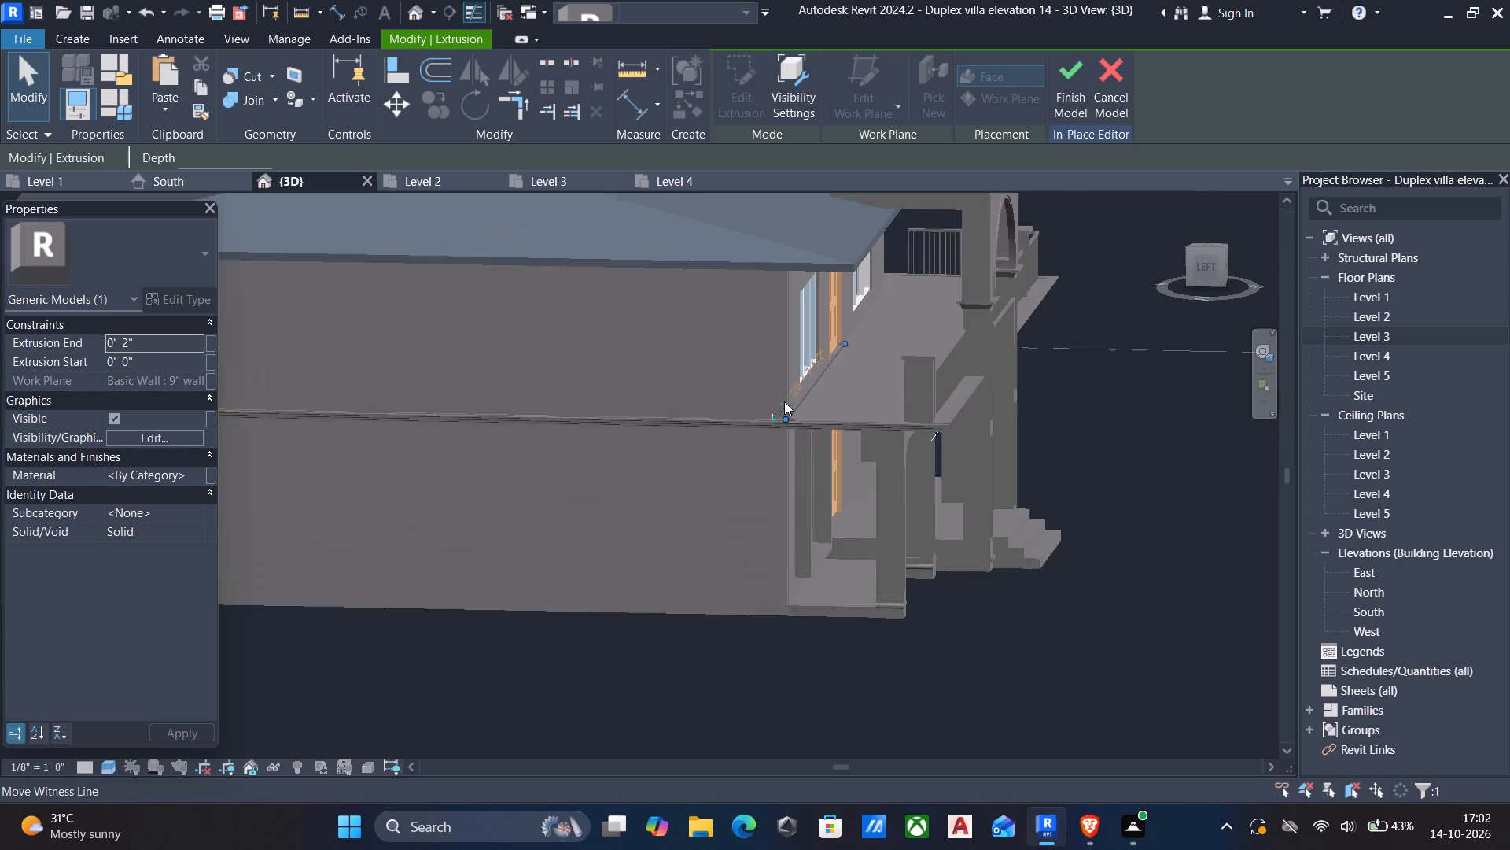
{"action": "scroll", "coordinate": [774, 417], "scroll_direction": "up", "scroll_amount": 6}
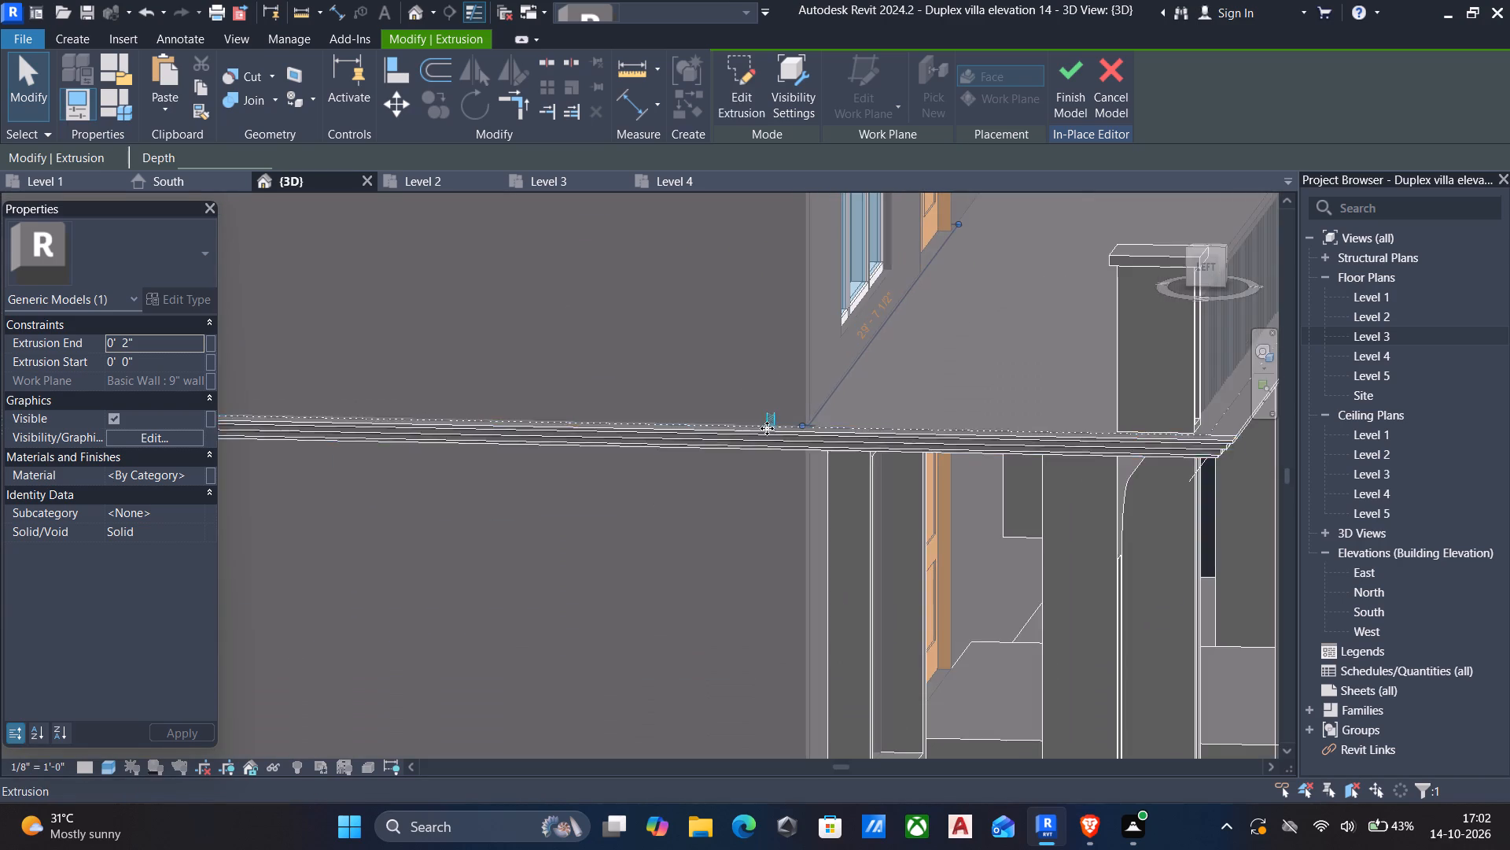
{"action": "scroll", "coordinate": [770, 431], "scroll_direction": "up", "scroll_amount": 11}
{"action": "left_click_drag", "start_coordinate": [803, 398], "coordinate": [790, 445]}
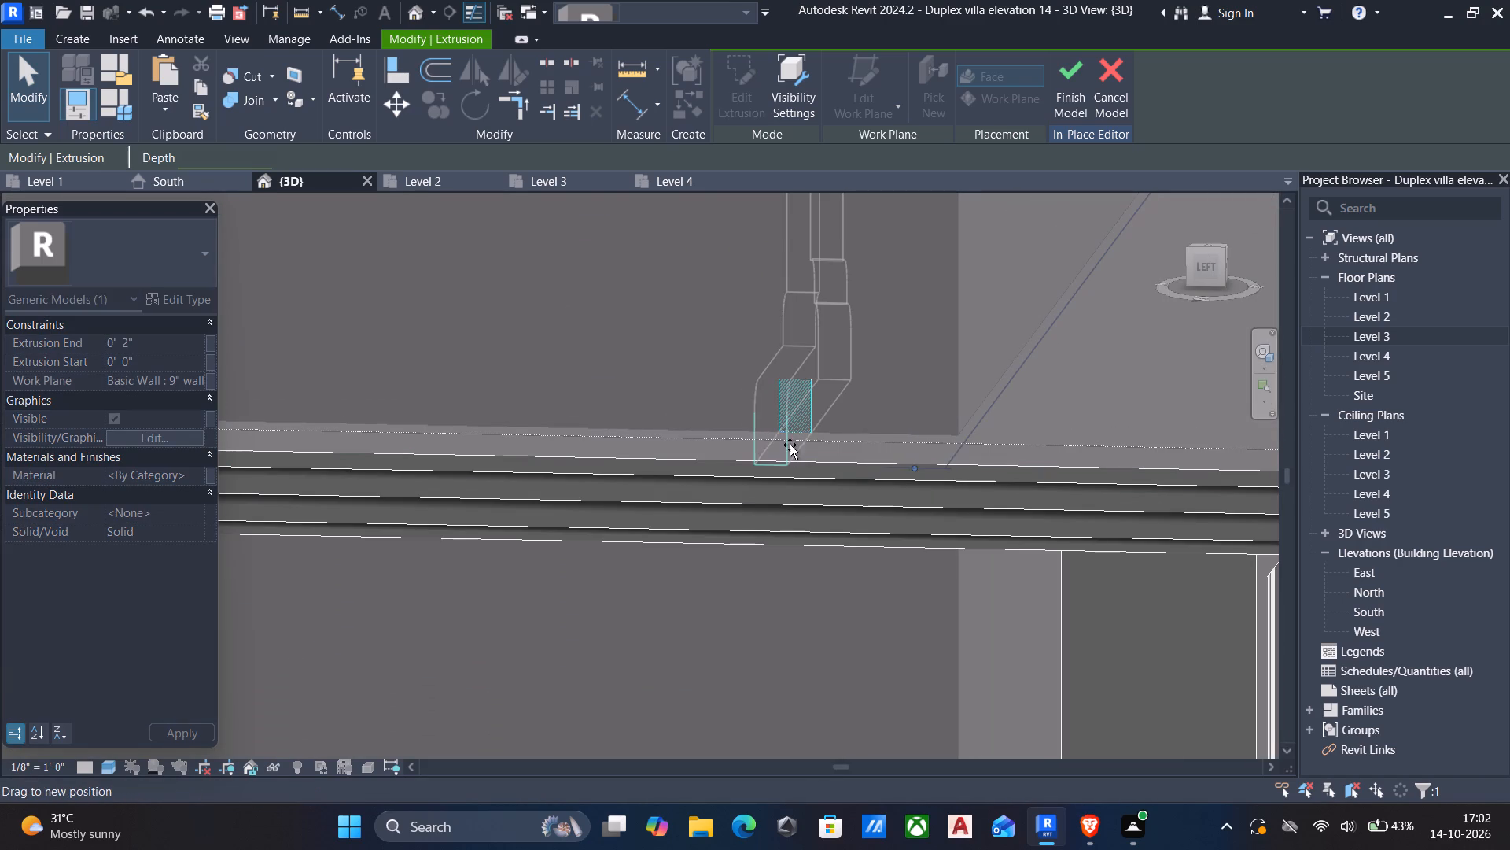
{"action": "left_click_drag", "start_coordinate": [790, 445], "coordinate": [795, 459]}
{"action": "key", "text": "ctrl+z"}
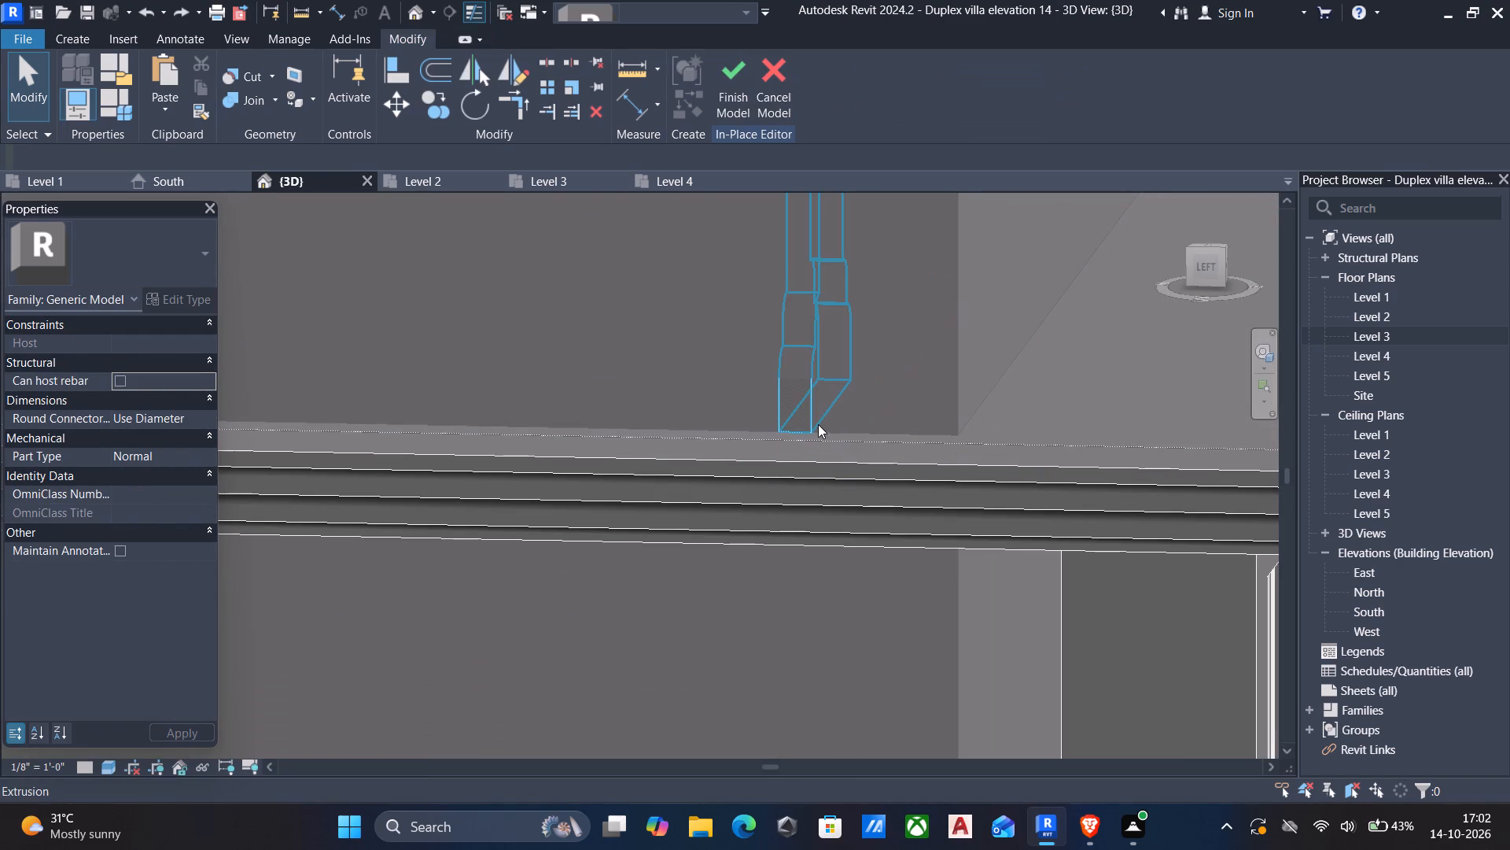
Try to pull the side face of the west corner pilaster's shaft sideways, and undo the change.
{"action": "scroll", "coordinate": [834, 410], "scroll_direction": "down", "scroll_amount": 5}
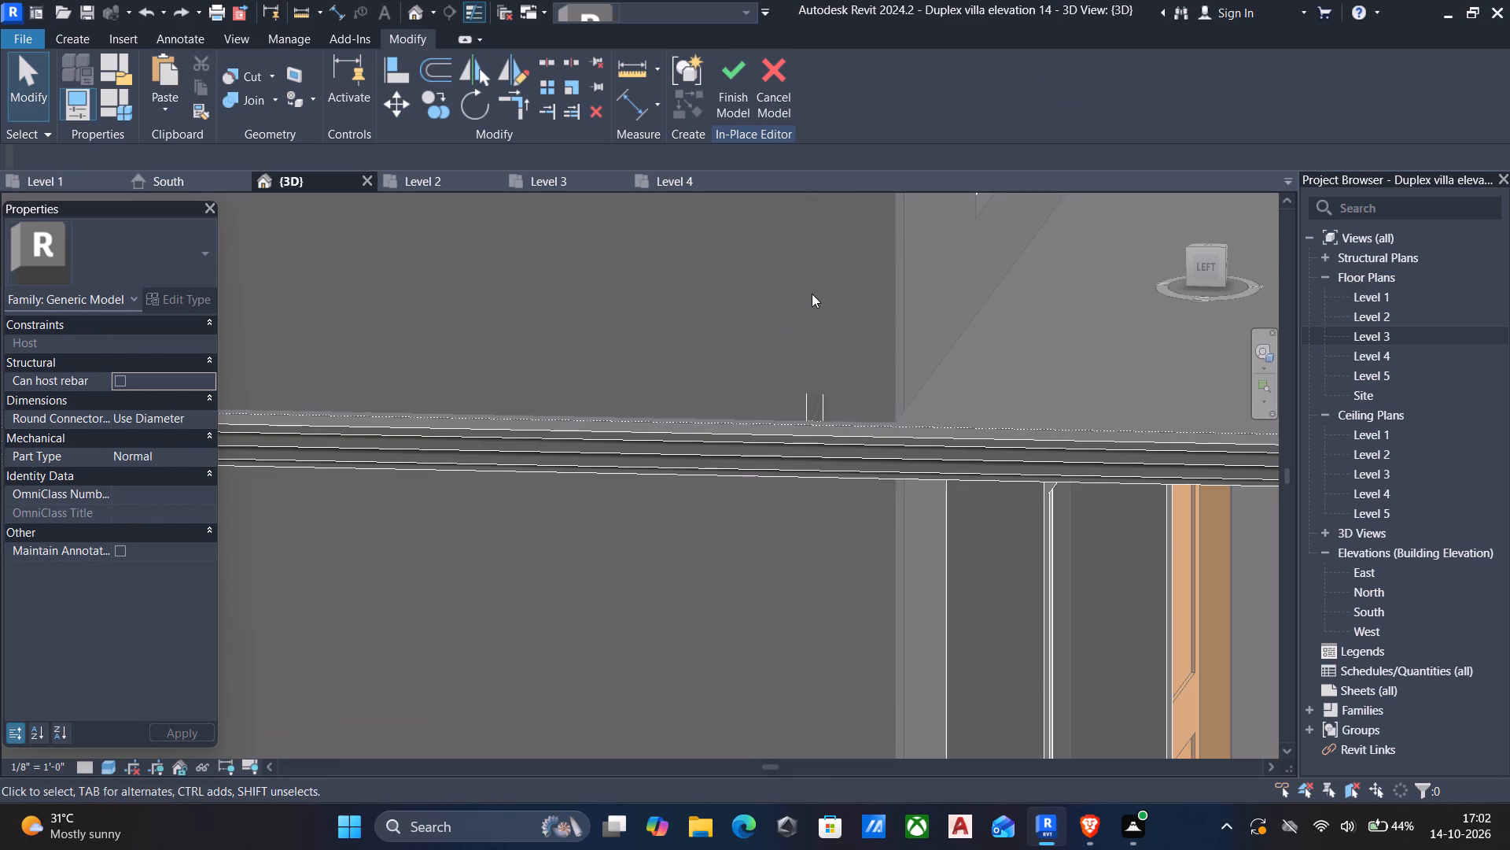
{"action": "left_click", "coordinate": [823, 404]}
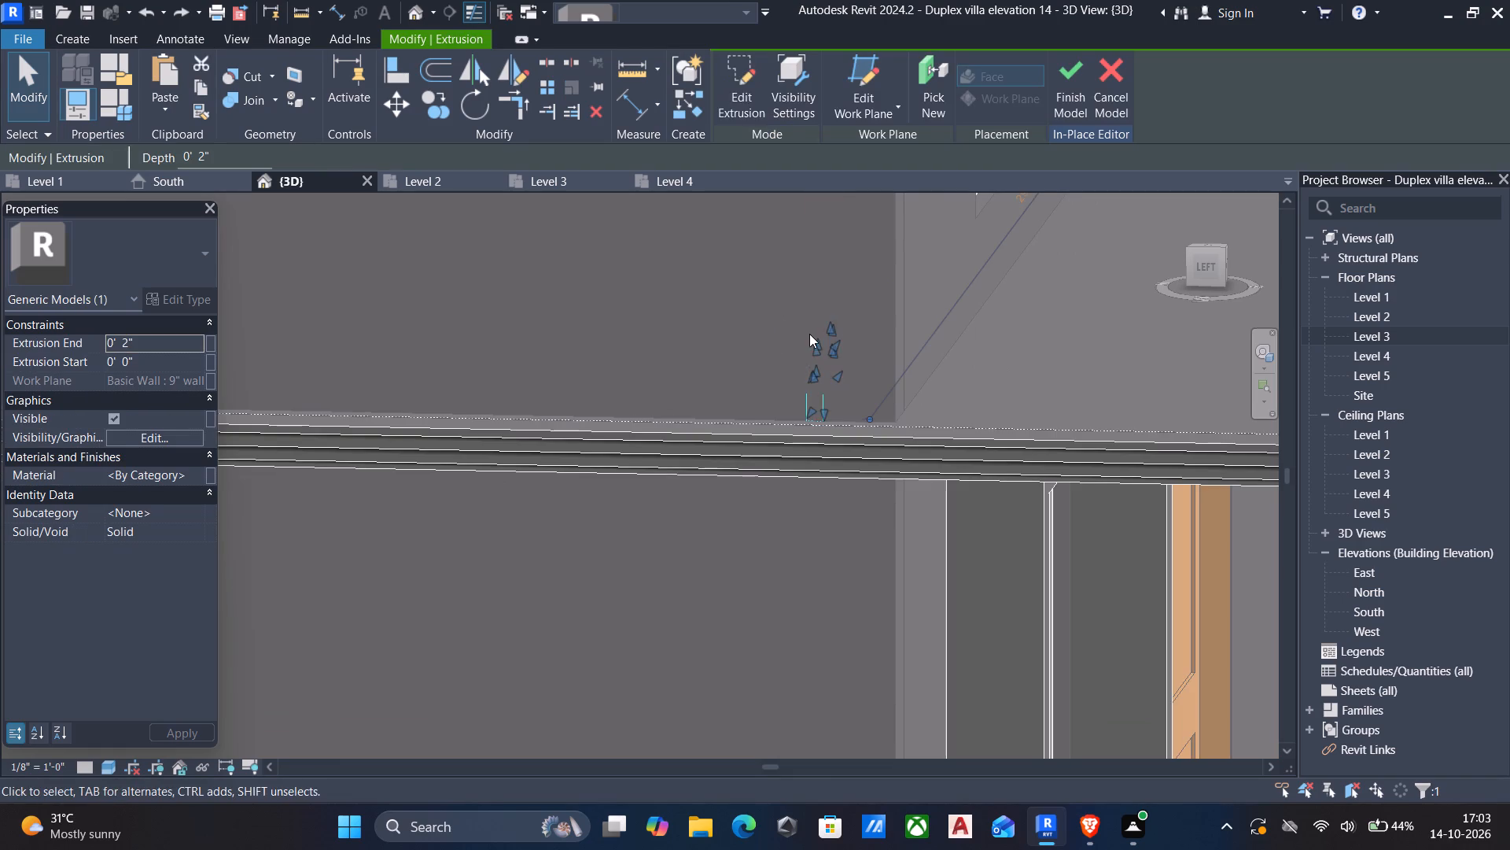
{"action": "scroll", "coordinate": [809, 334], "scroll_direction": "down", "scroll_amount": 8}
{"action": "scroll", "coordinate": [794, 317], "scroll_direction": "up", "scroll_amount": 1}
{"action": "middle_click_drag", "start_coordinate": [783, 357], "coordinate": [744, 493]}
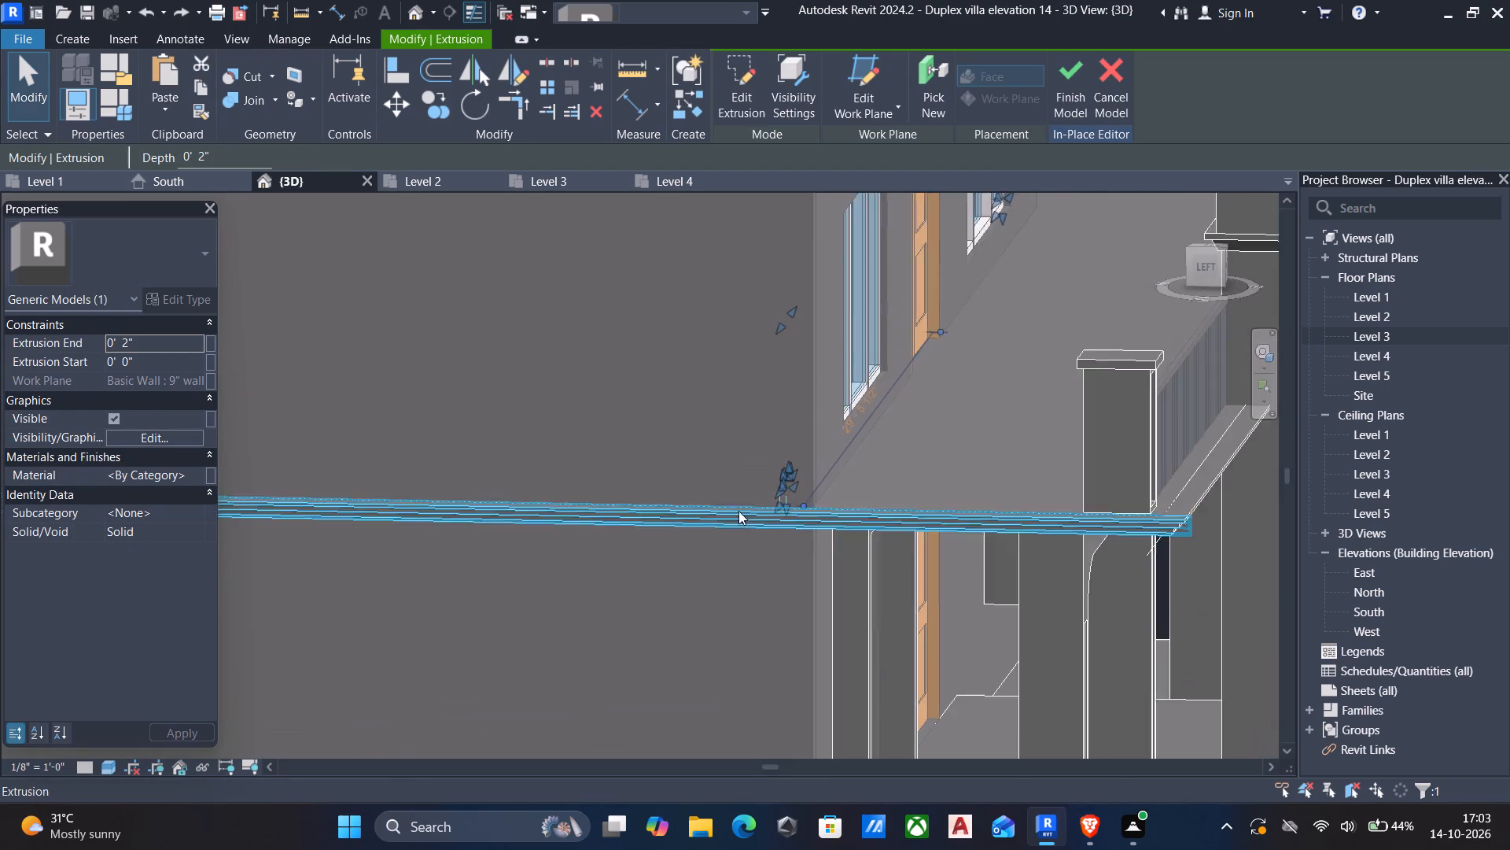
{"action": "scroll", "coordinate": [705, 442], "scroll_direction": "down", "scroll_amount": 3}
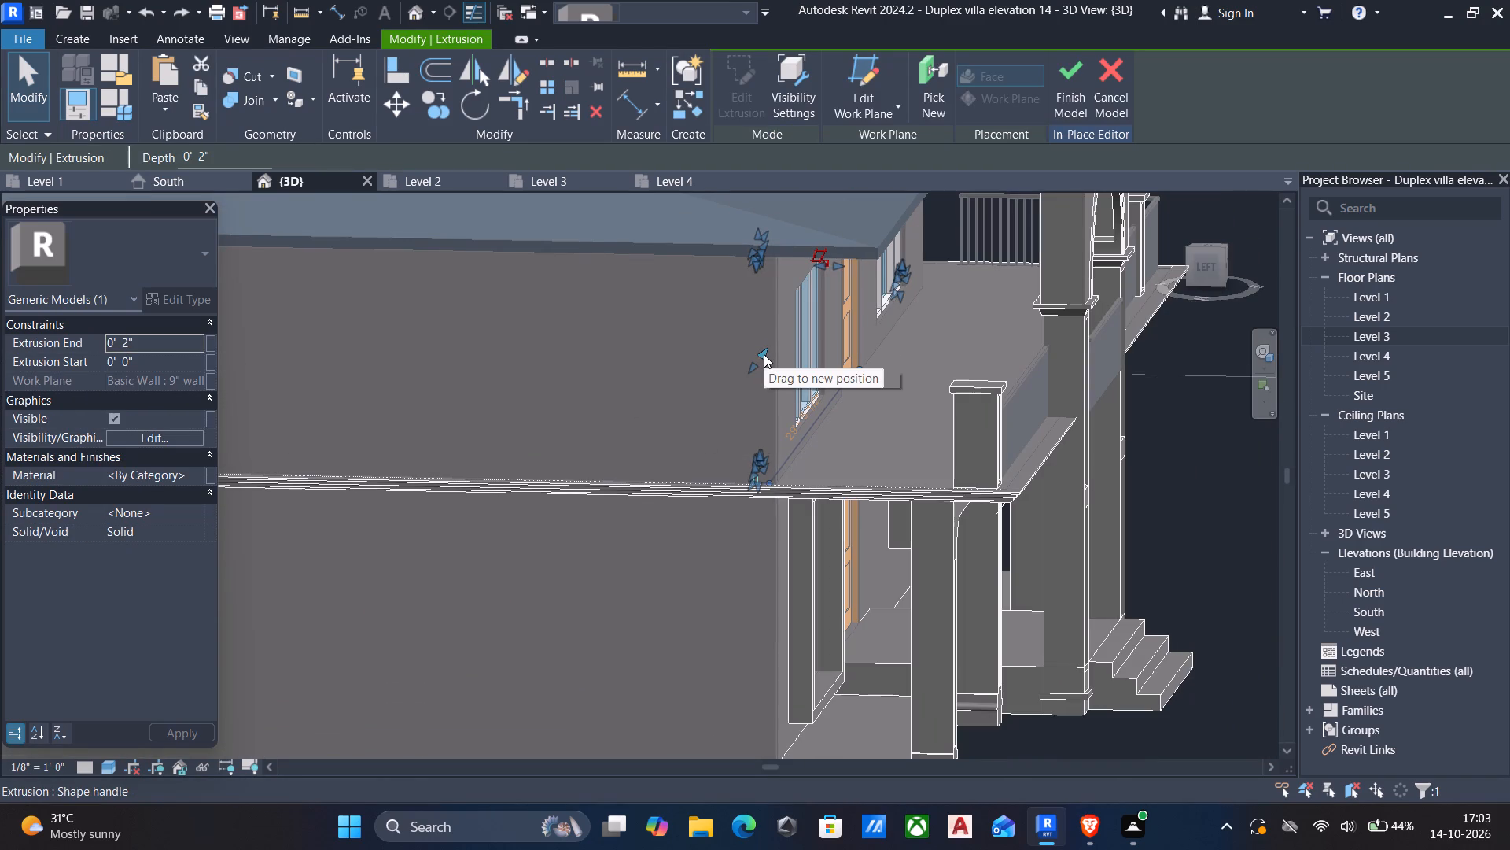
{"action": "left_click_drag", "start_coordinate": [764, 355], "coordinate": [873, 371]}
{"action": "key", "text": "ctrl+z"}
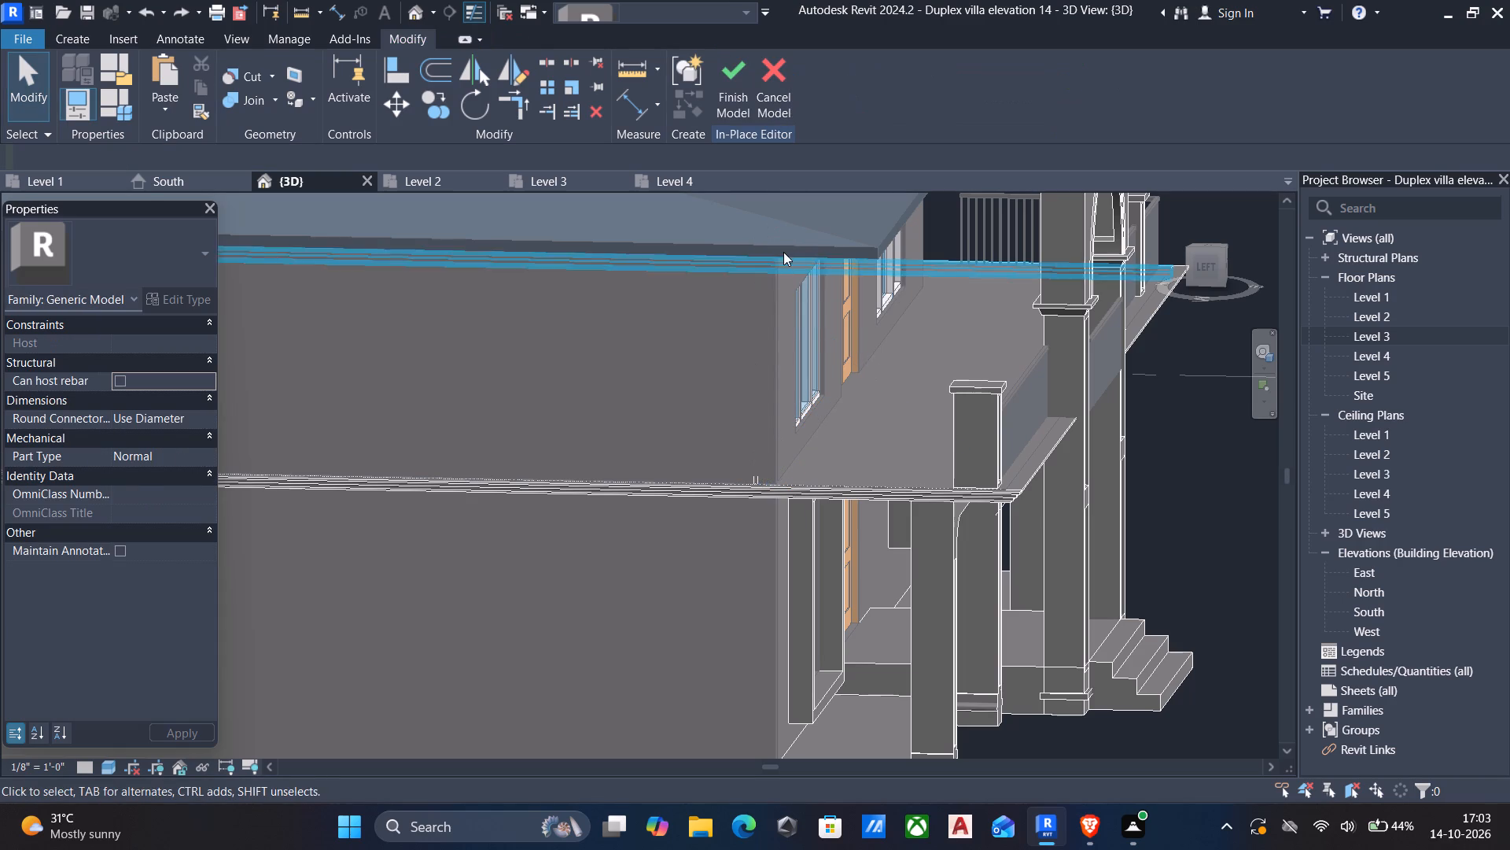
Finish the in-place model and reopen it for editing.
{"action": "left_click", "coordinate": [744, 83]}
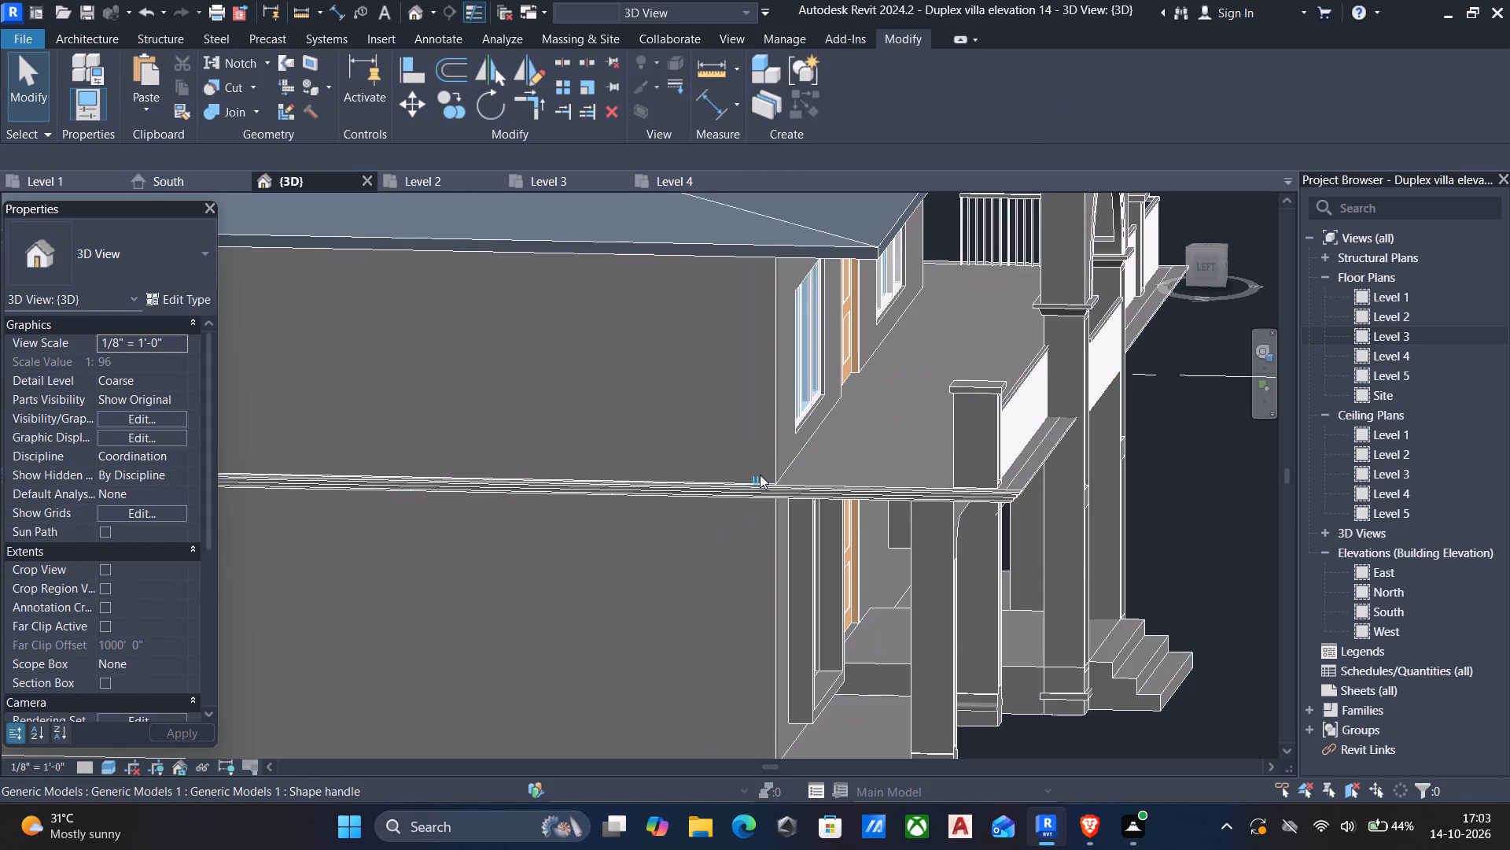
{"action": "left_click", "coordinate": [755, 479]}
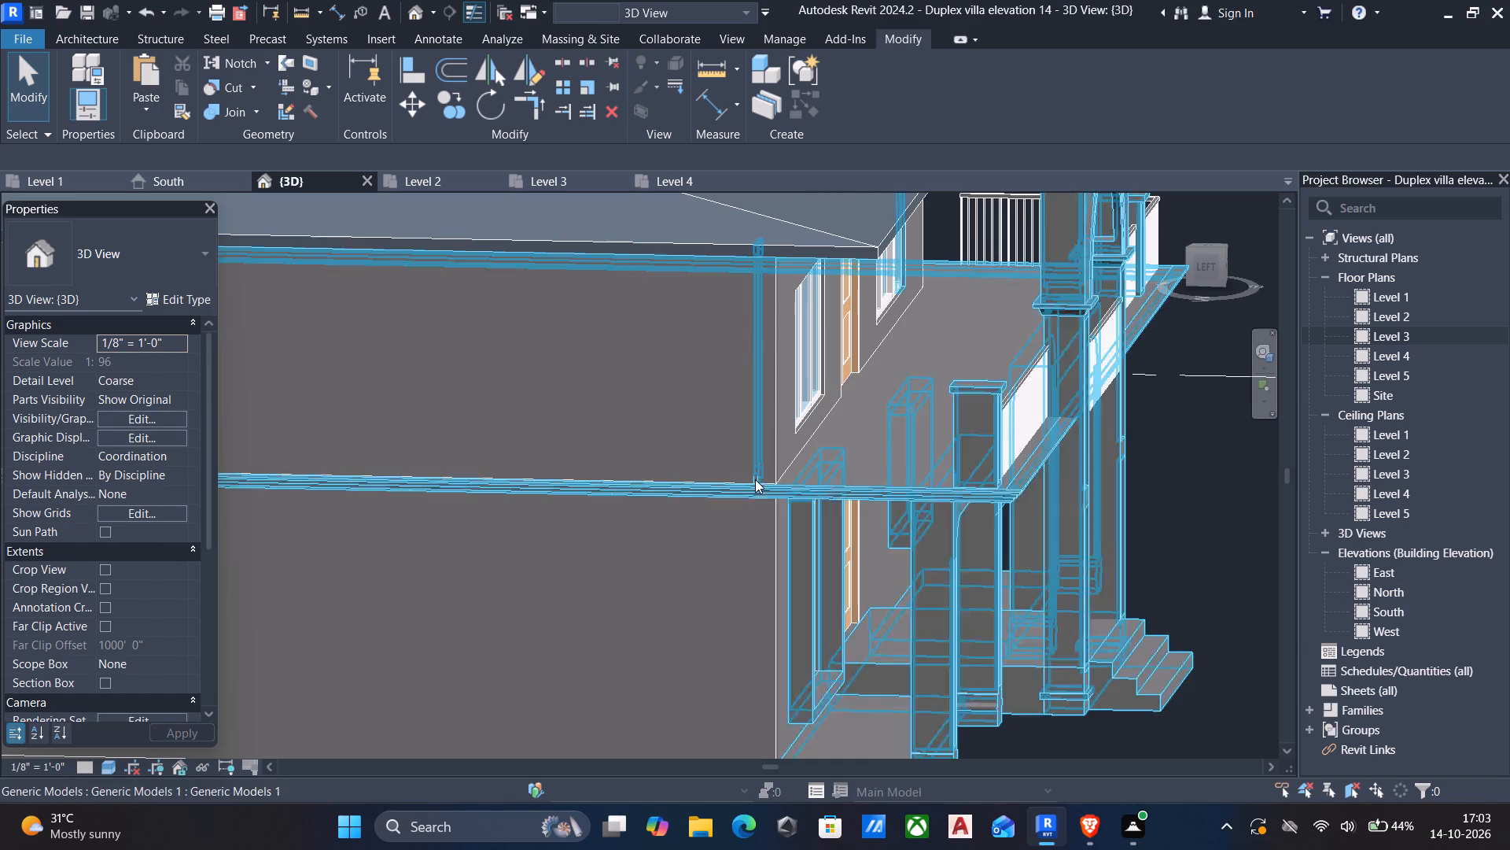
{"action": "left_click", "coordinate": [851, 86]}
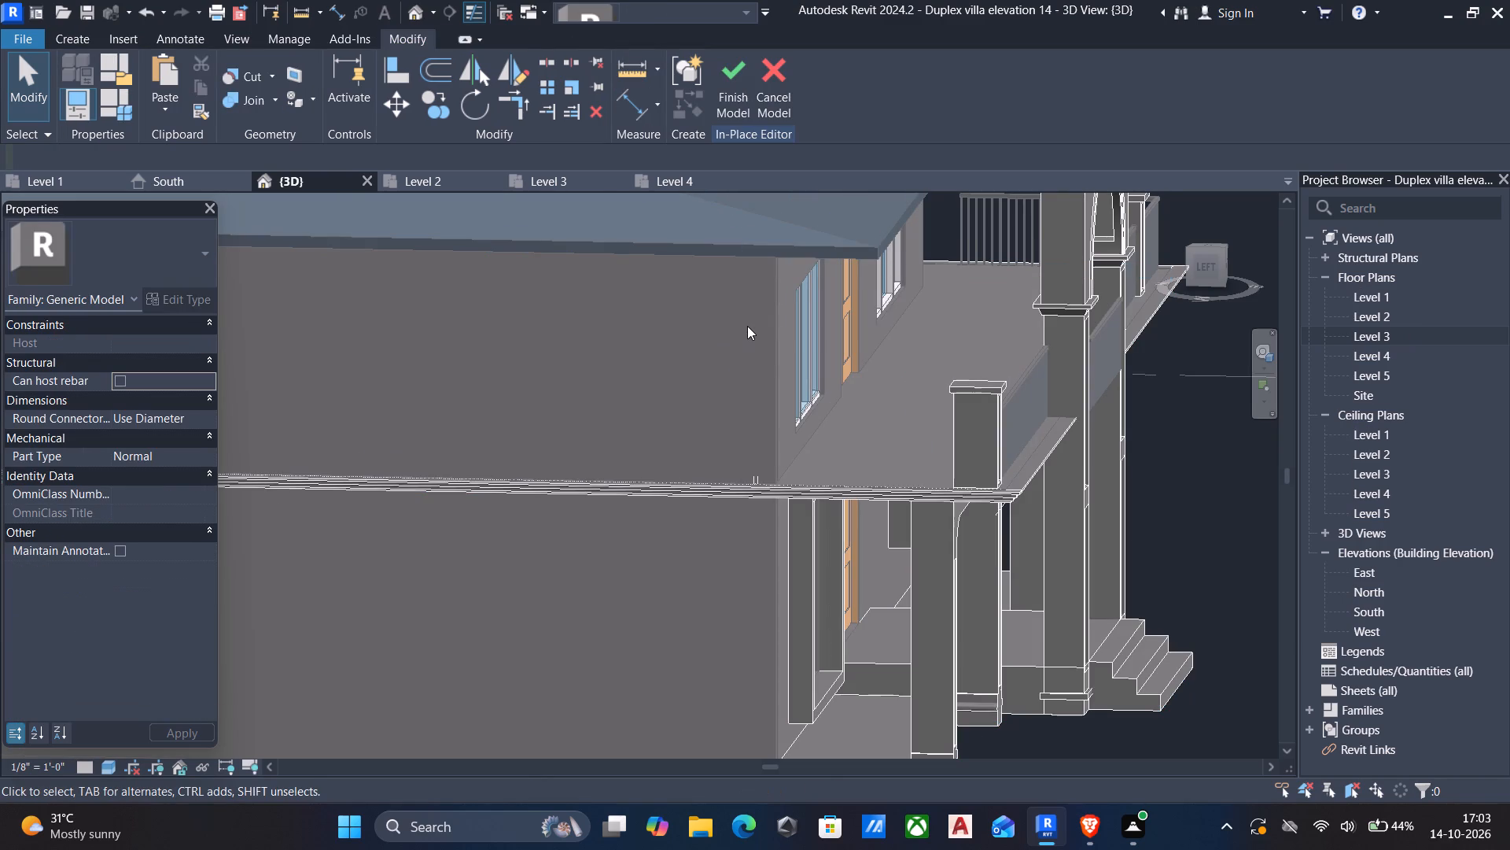
Pull the corner pilasters' extrusion forward from the front wall to an Extrusion Start of -3' 3 153/256".
{"action": "left_click", "coordinate": [757, 242]}
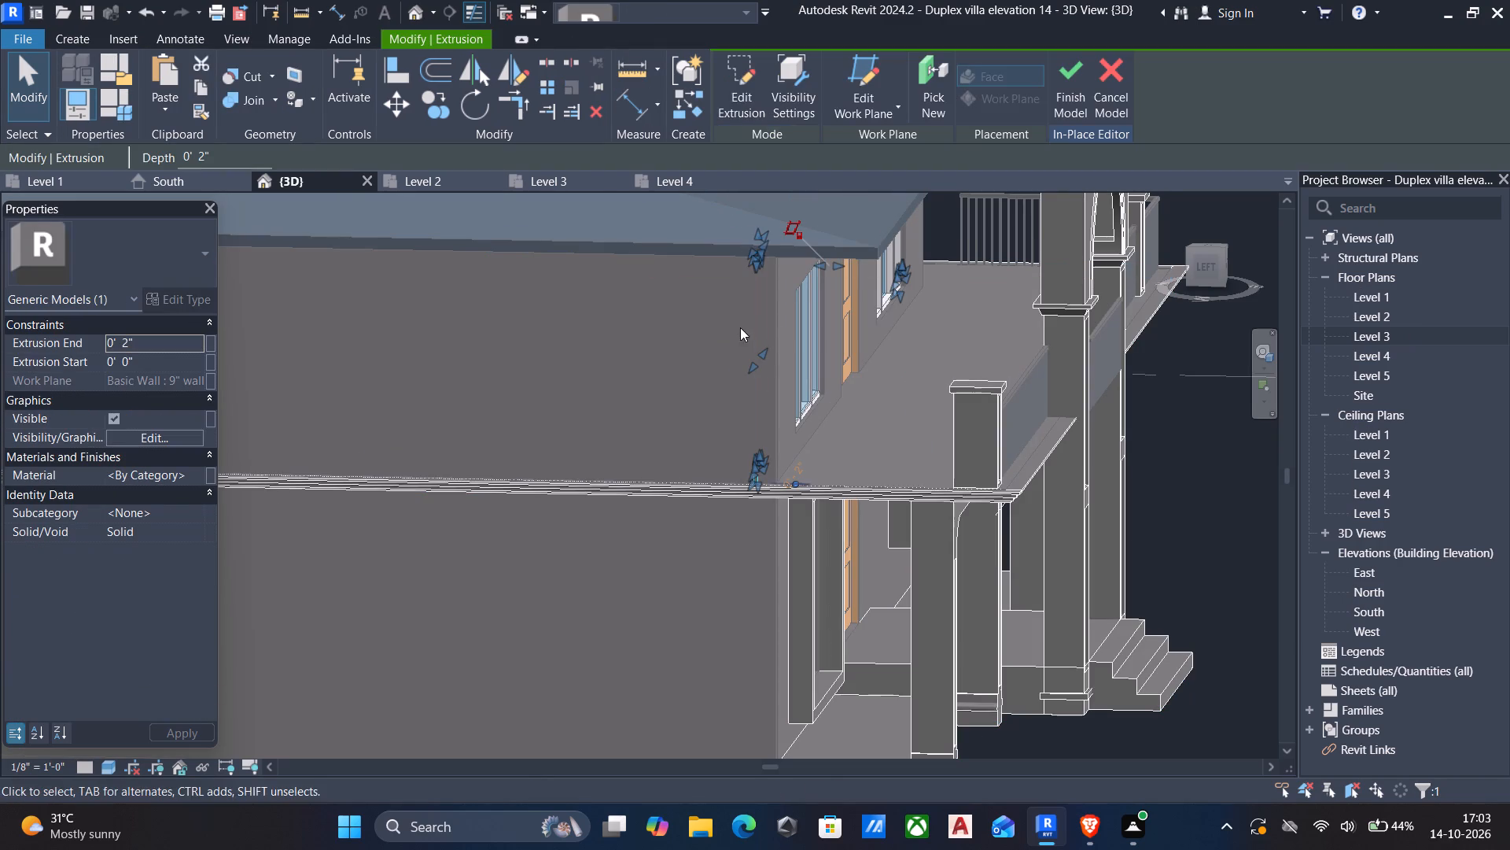
{"action": "scroll", "coordinate": [784, 366], "scroll_direction": "down", "scroll_amount": 2}
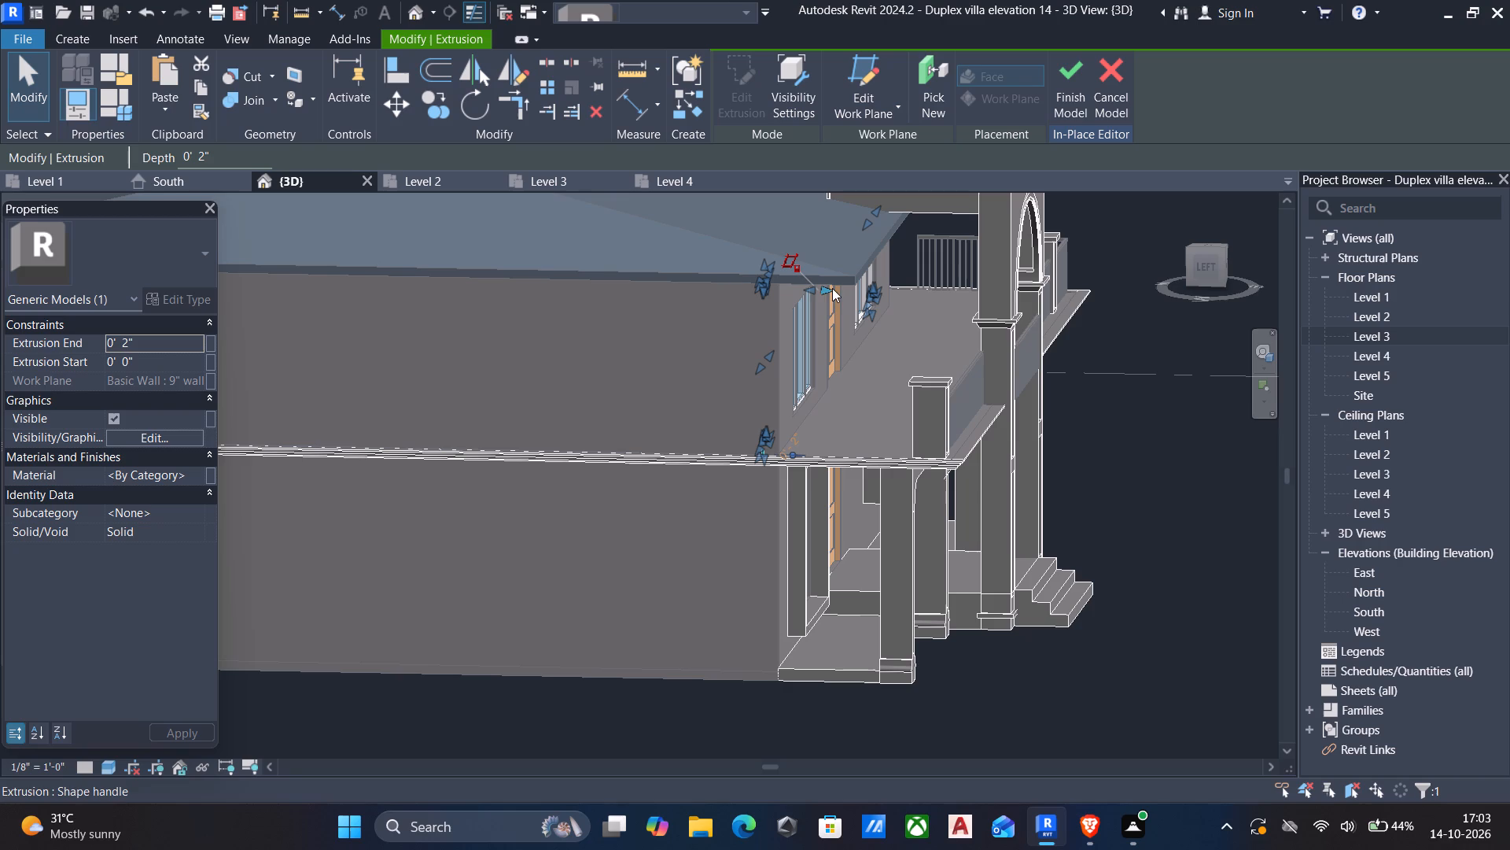
{"action": "left_click_drag", "start_coordinate": [824, 289], "coordinate": [881, 313]}
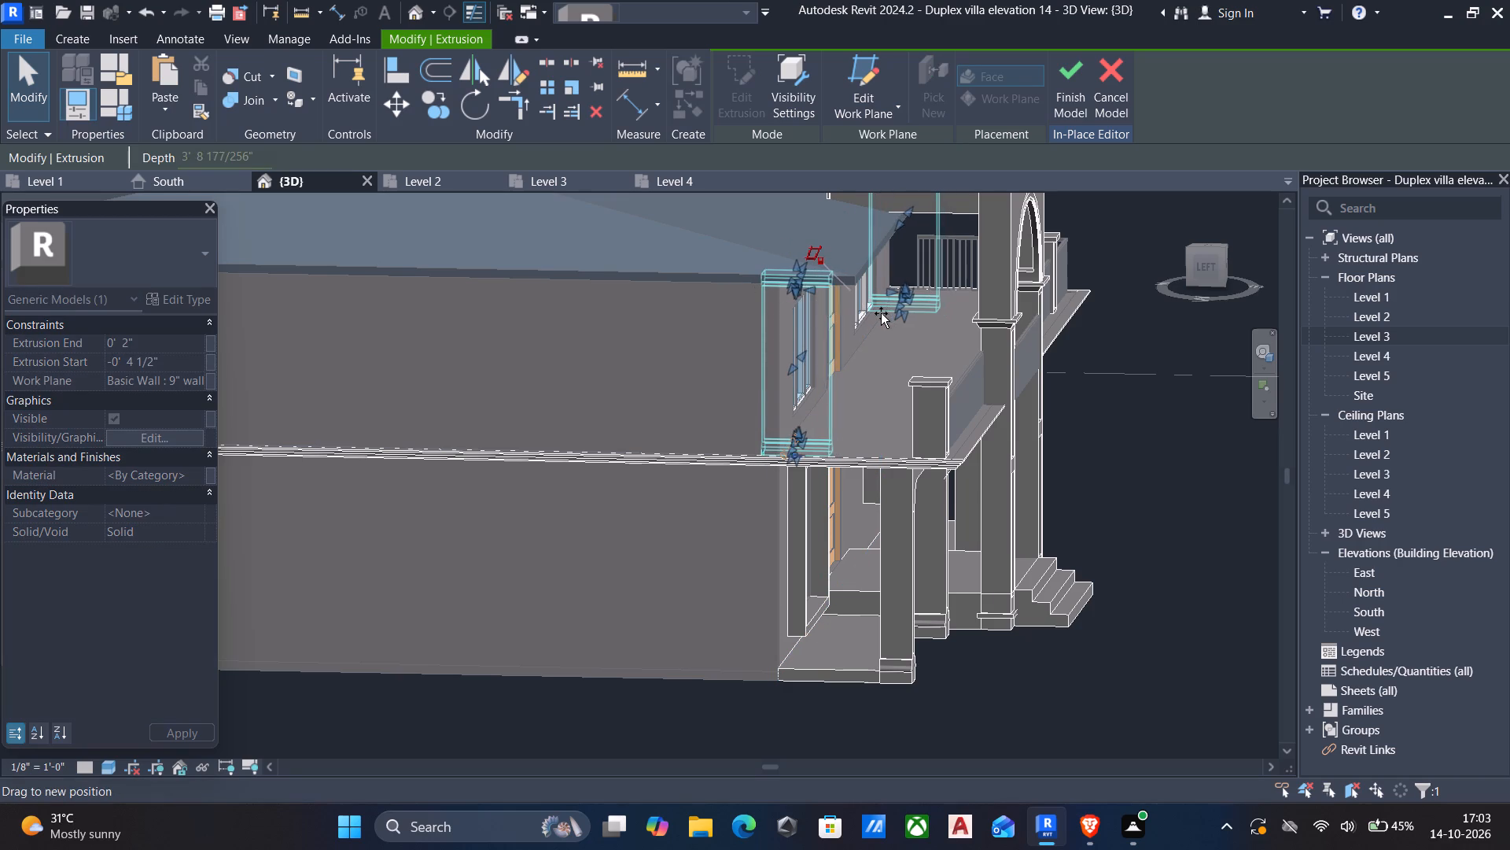
{"action": "left_click_drag", "start_coordinate": [881, 313], "coordinate": [879, 314]}
{"action": "scroll", "coordinate": [782, 373], "scroll_direction": "up", "scroll_amount": 4}
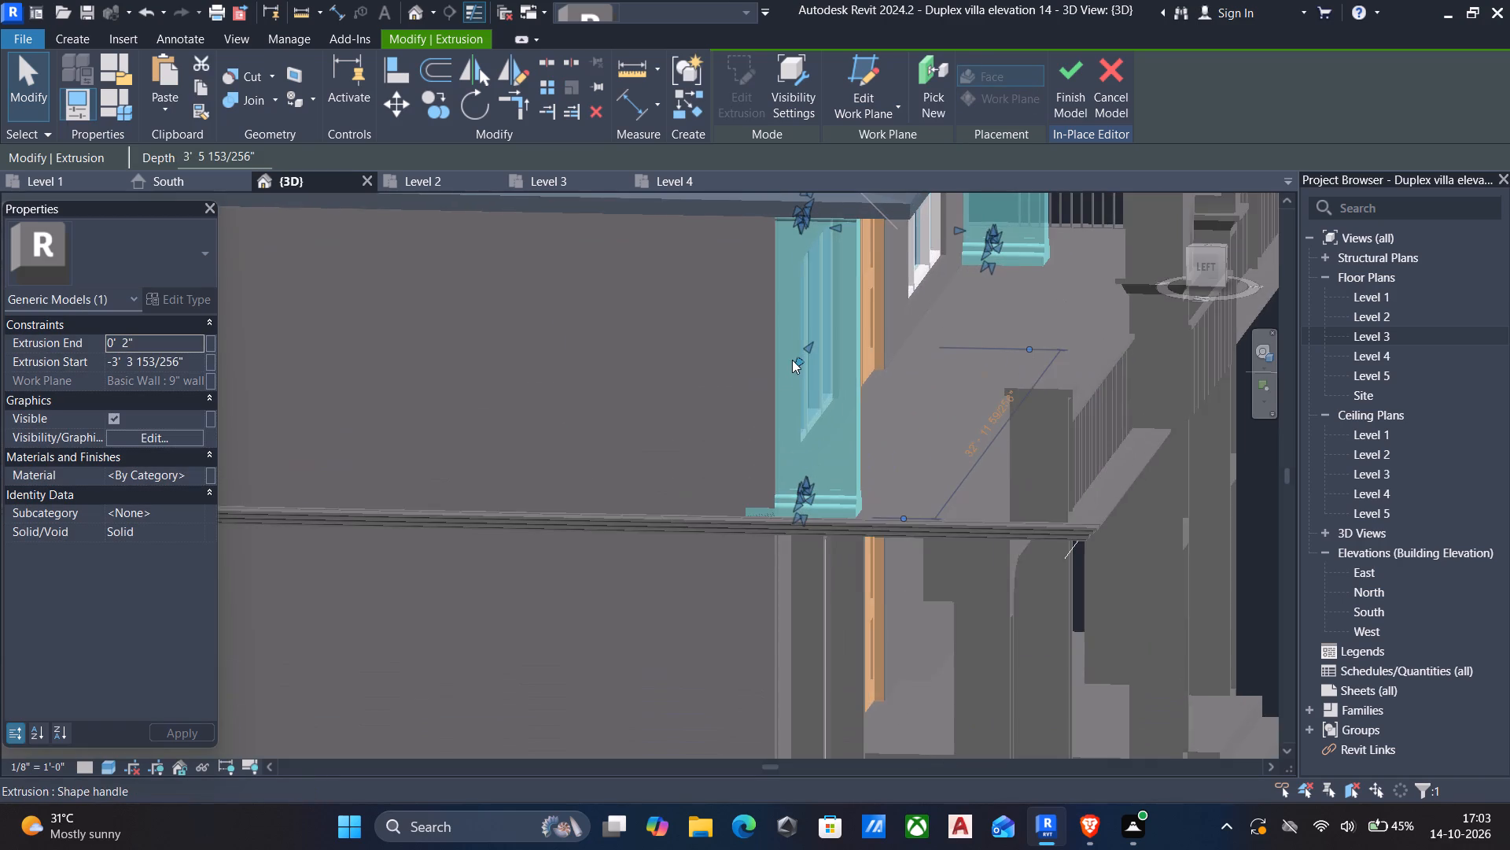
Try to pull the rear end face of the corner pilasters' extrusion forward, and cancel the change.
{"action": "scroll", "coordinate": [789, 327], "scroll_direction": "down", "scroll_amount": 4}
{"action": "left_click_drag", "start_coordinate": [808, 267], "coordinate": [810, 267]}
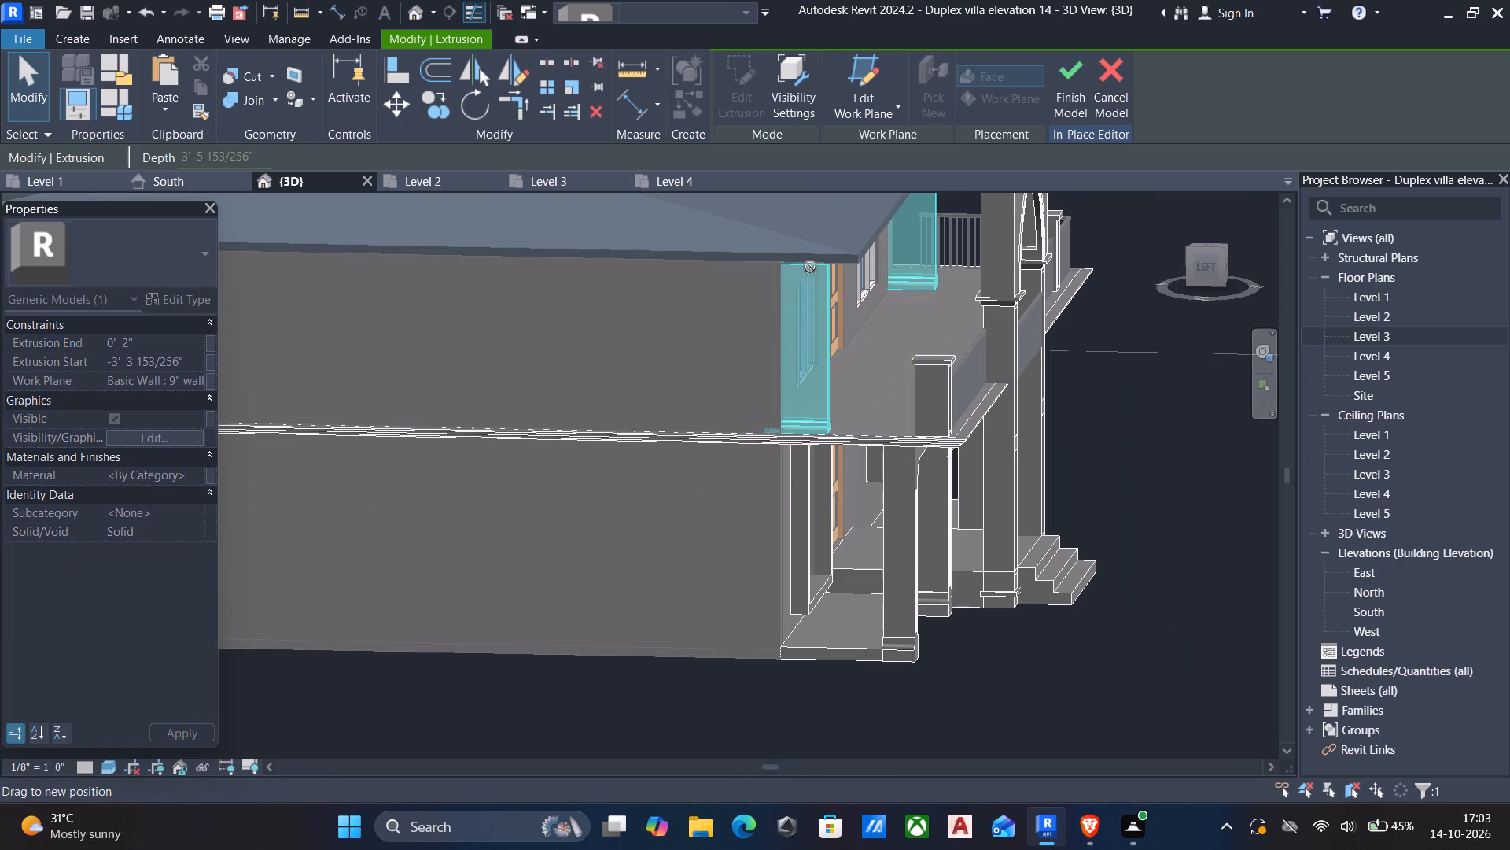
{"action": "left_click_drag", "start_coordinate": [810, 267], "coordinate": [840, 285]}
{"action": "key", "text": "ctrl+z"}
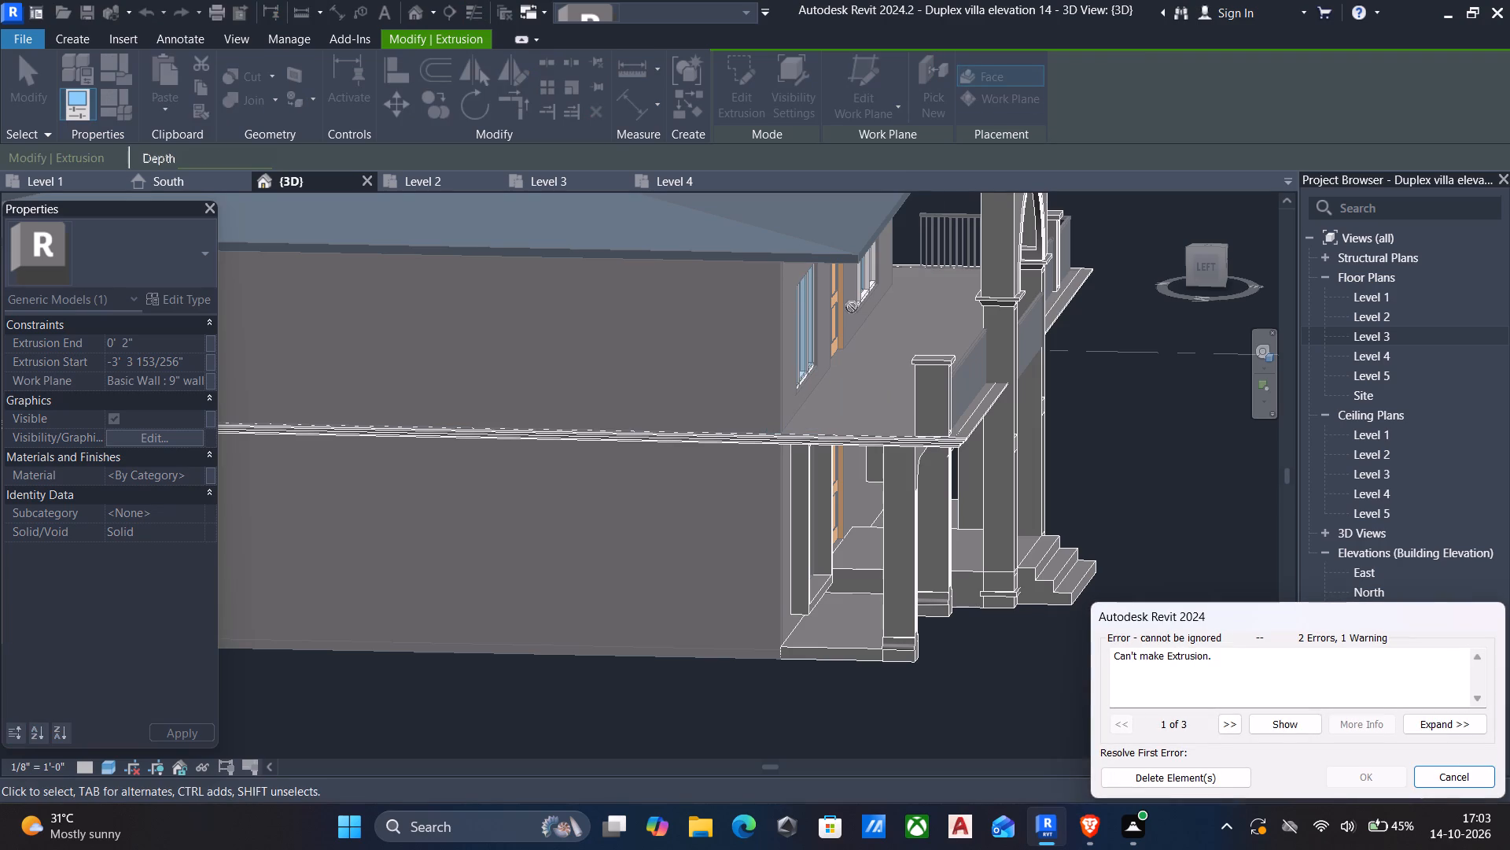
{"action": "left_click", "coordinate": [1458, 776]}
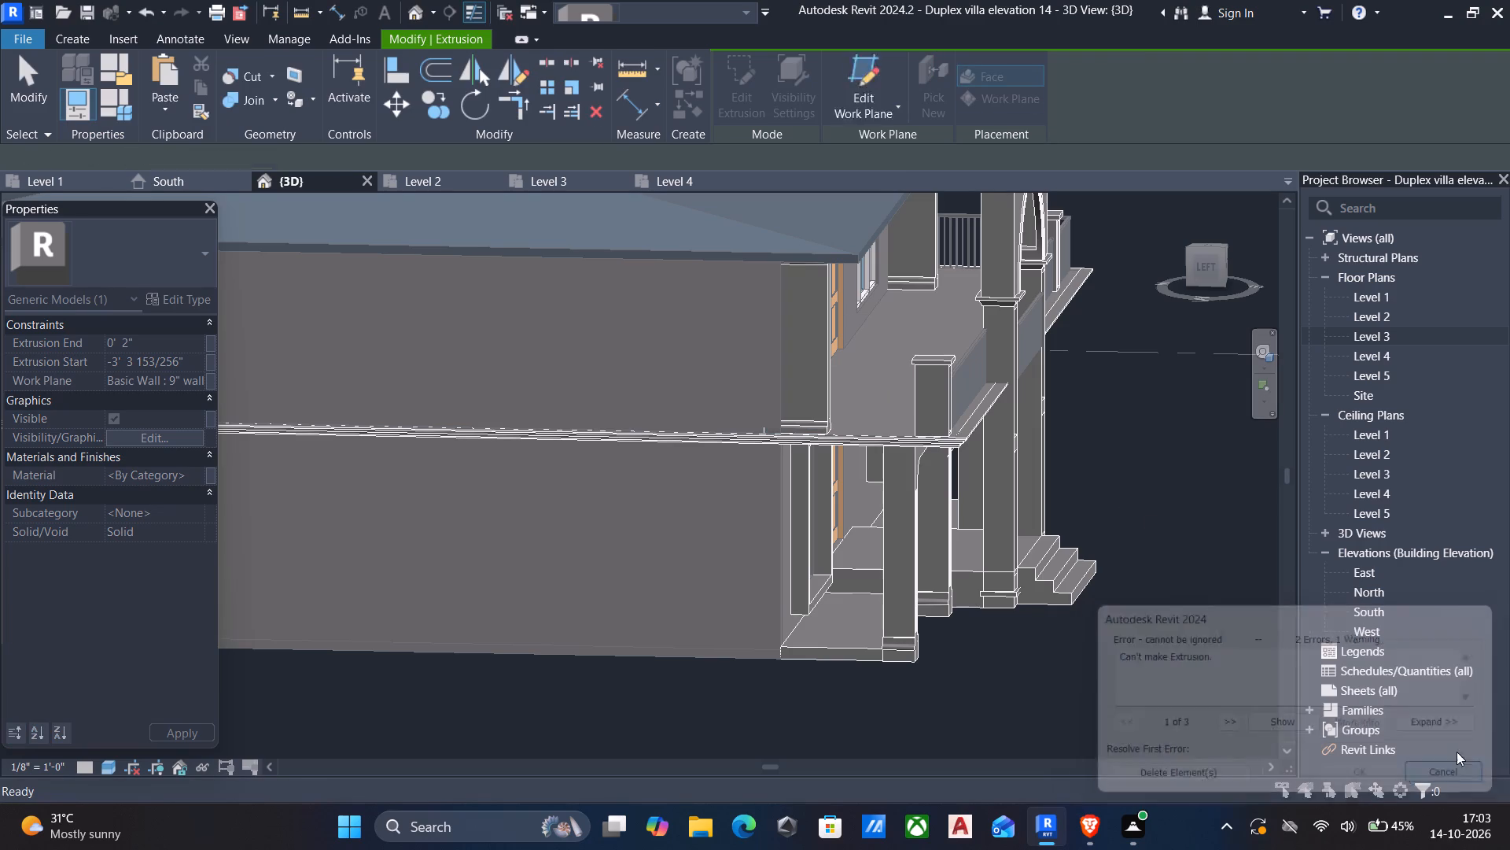
Pull the rear end face of the corner pilasters' extrusion forward to an Extrusion End of -1' 9".
{"action": "left_click", "coordinate": [836, 349]}
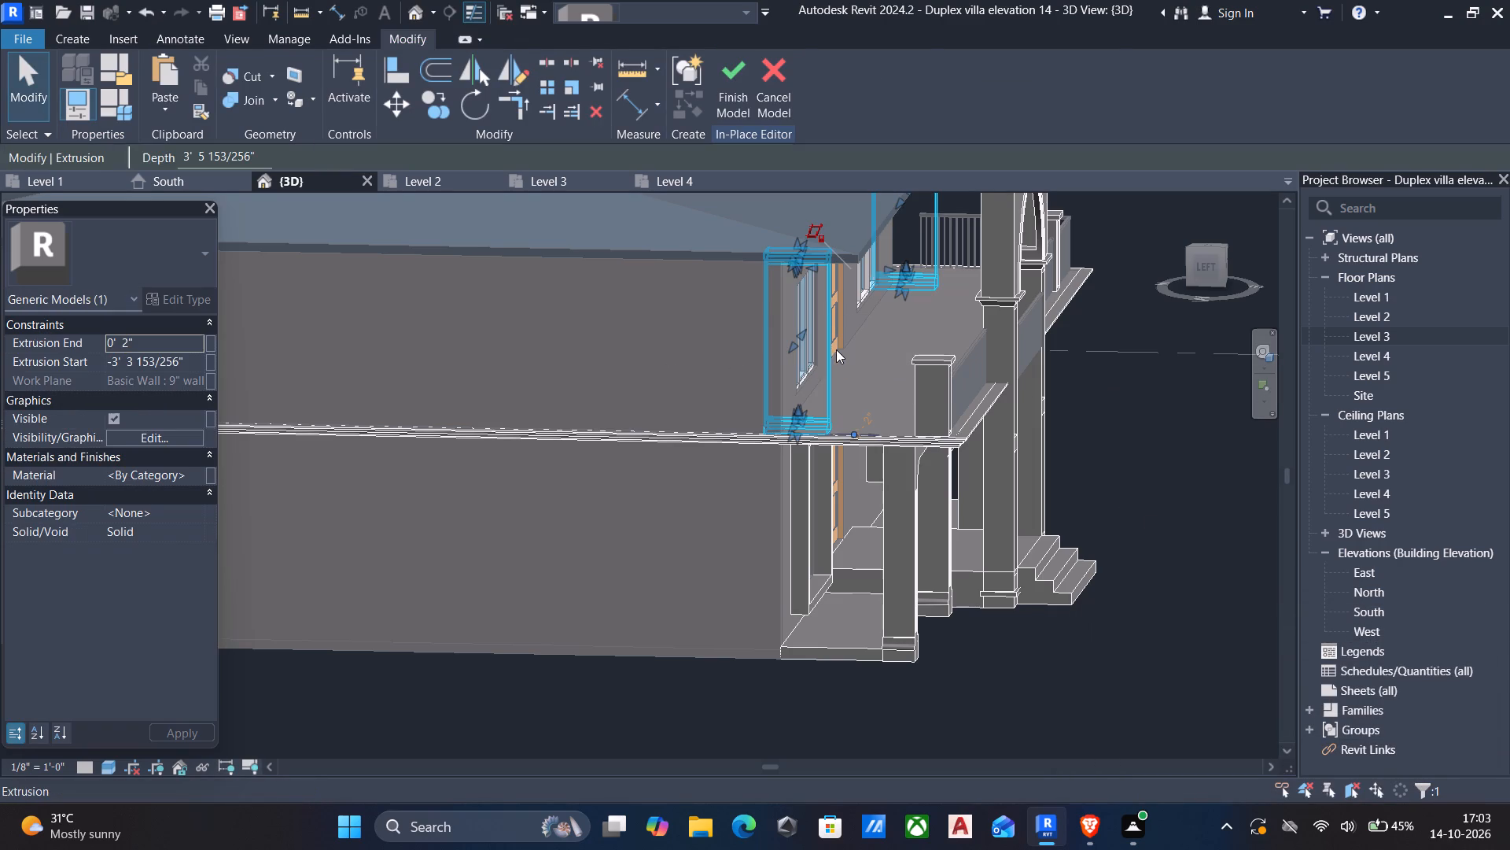
{"action": "scroll", "coordinate": [875, 315], "scroll_direction": "up", "scroll_amount": 3}
{"action": "middle_click_drag", "start_coordinate": [881, 315], "coordinate": [869, 366]}
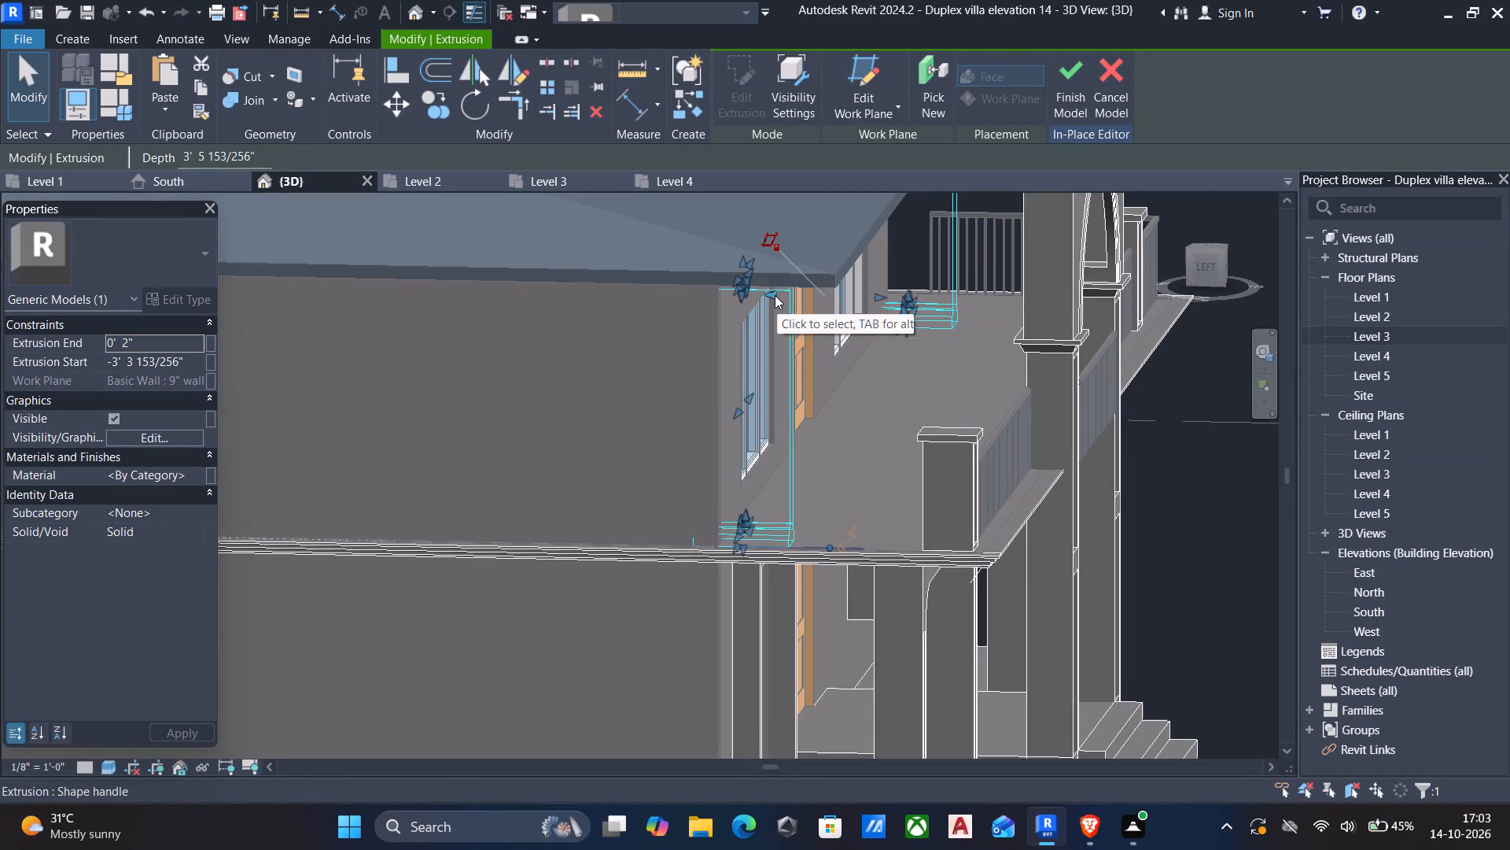
{"action": "left_click_drag", "start_coordinate": [775, 295], "coordinate": [825, 301]}
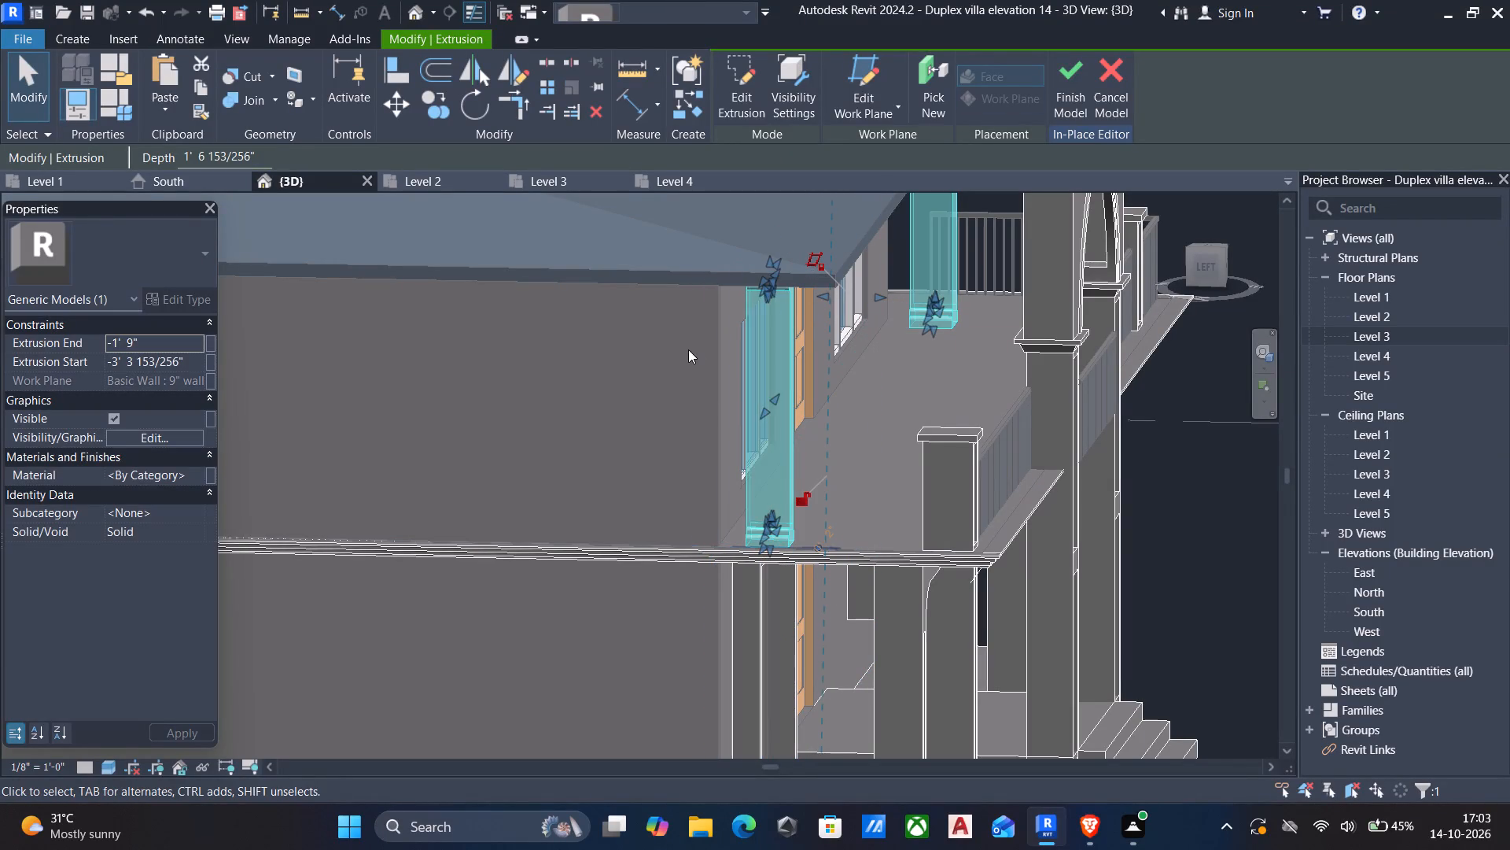
{"action": "key", "text": "Escape"}
{"action": "middle_click_drag", "start_coordinate": [688, 364], "coordinate": [731, 331], "text": "shift"}
{"action": "scroll", "coordinate": [731, 331], "scroll_direction": "down", "scroll_amount": 3}
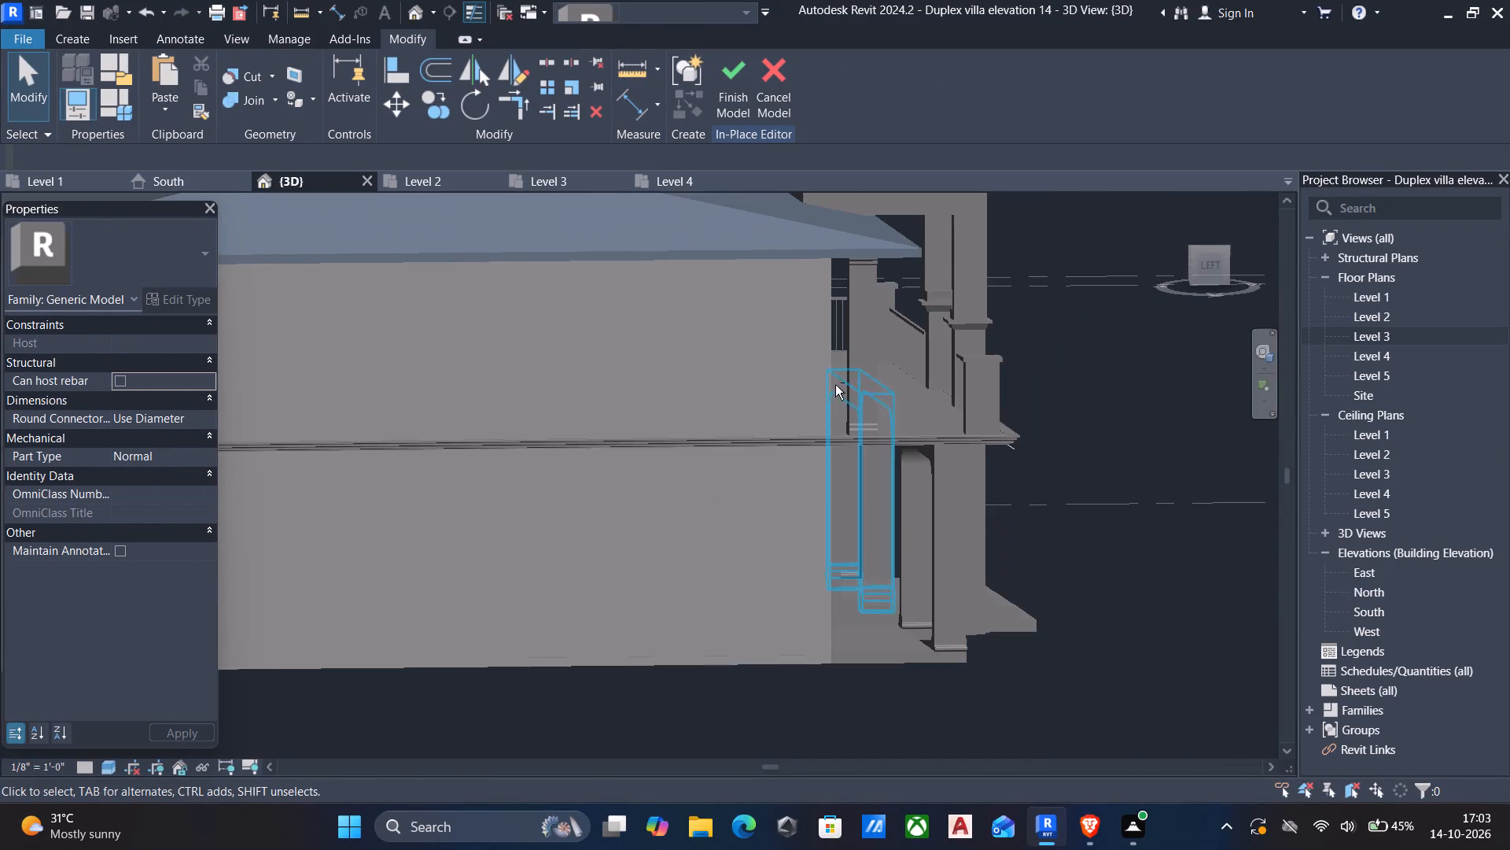
Align the rear end face of the upper-storey corner pilasters' extrusion with the front face of the 9" wall.
{"action": "scroll", "coordinate": [835, 385], "scroll_direction": "up", "scroll_amount": 1, "text": "shift"}
{"action": "middle_click_drag", "start_coordinate": [829, 395], "coordinate": [735, 489], "text": "shift"}
{"action": "scroll", "coordinate": [646, 532], "scroll_direction": "up", "scroll_amount": 6}
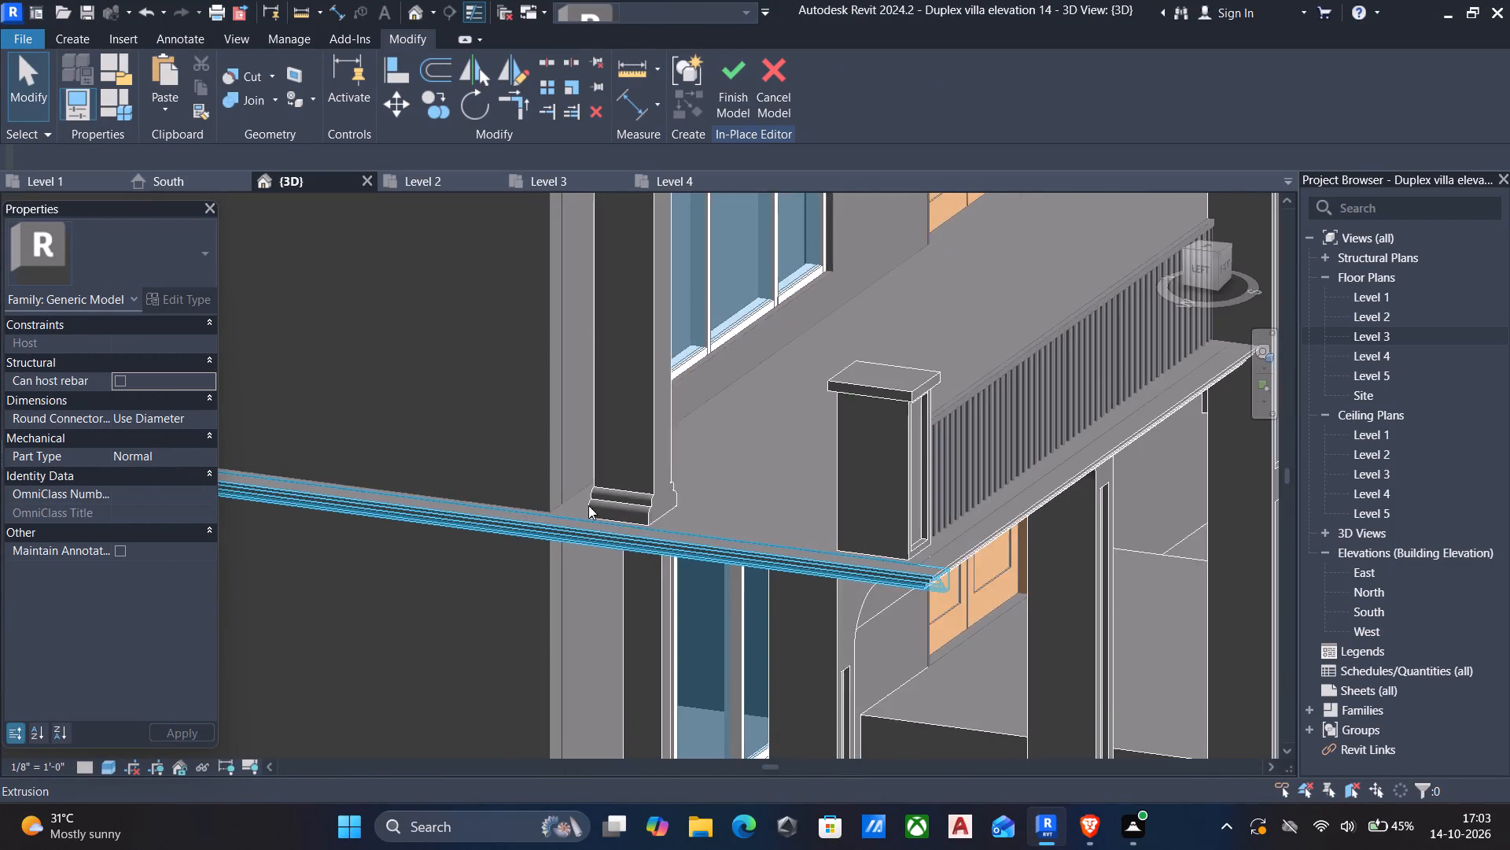
{"action": "scroll", "coordinate": [597, 497], "scroll_direction": "up", "scroll_amount": 4}
{"action": "middle_click_drag", "start_coordinate": [597, 497], "coordinate": [632, 486], "text": "shift"}
{"action": "type", "text": "al"}
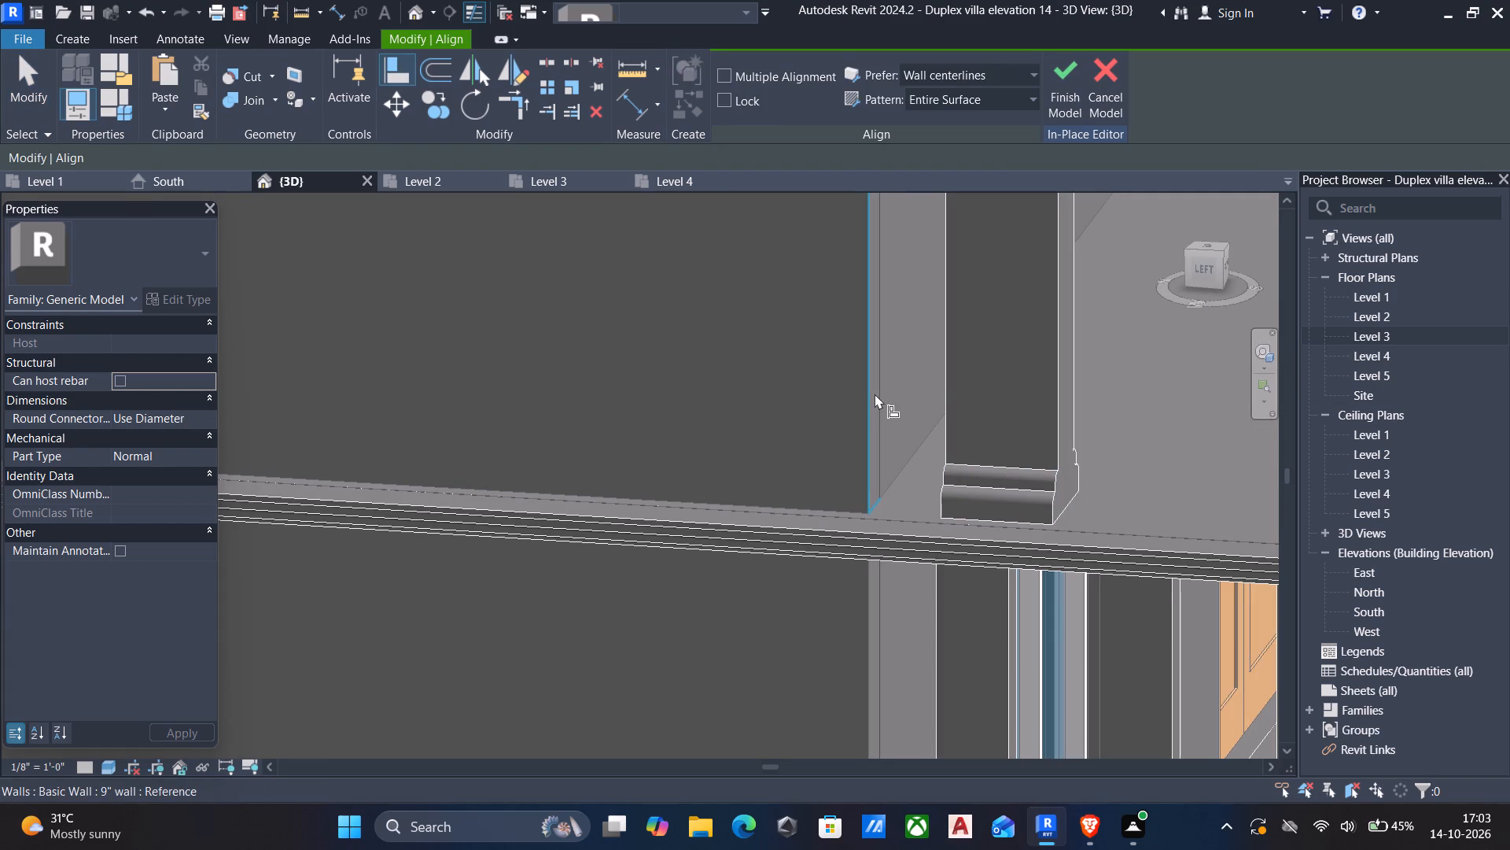
{"action": "left_click", "coordinate": [875, 394]}
{"action": "left_click", "coordinate": [938, 381]}
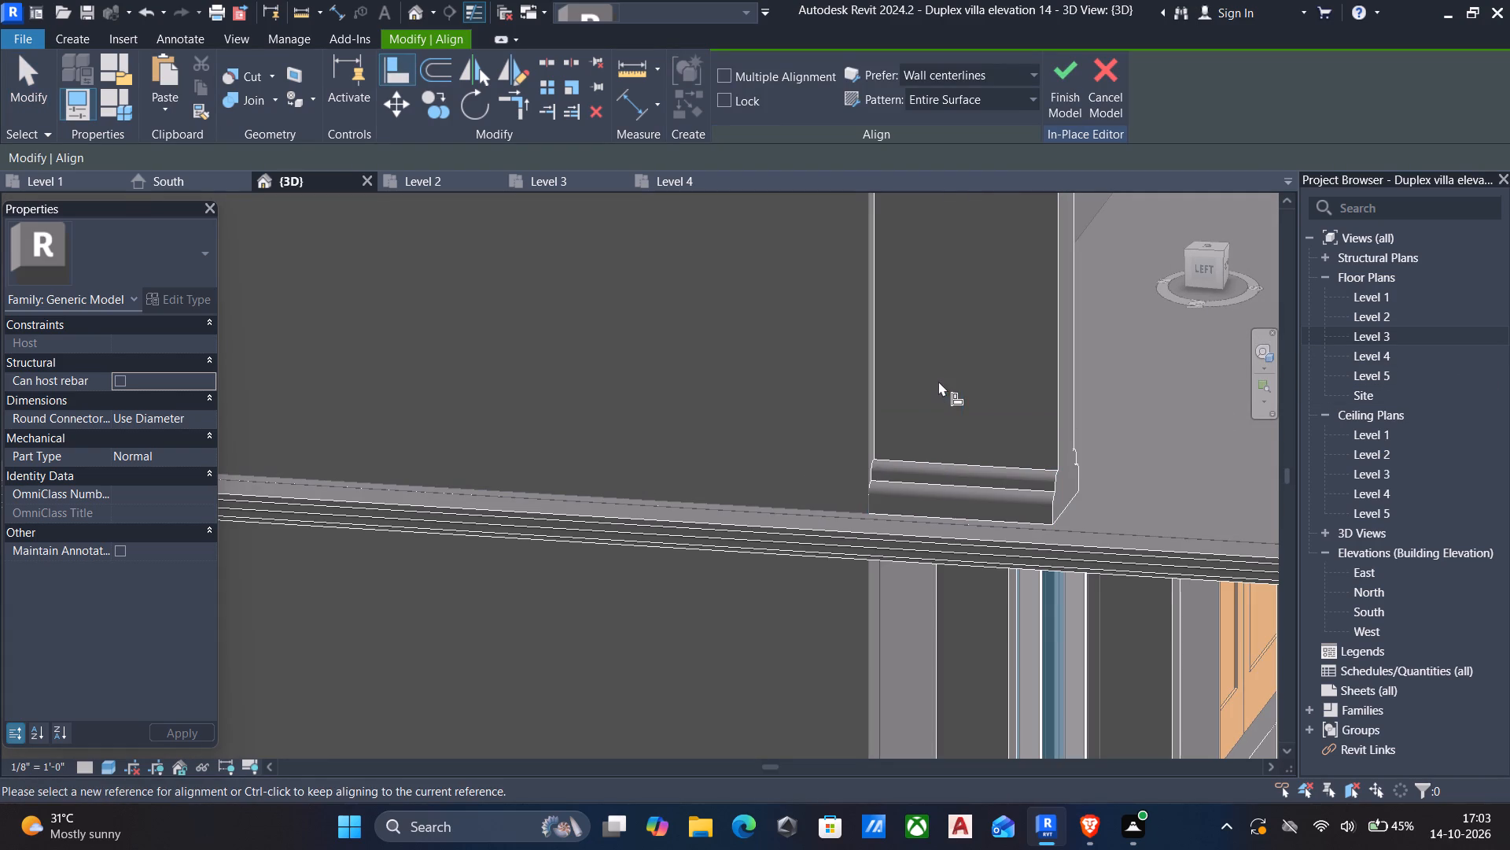
{"action": "scroll", "coordinate": [937, 381], "scroll_direction": "down", "scroll_amount": 6}
{"action": "key", "text": "Escape"}
{"action": "scroll", "coordinate": [941, 391], "scroll_direction": "down", "scroll_amount": 5}
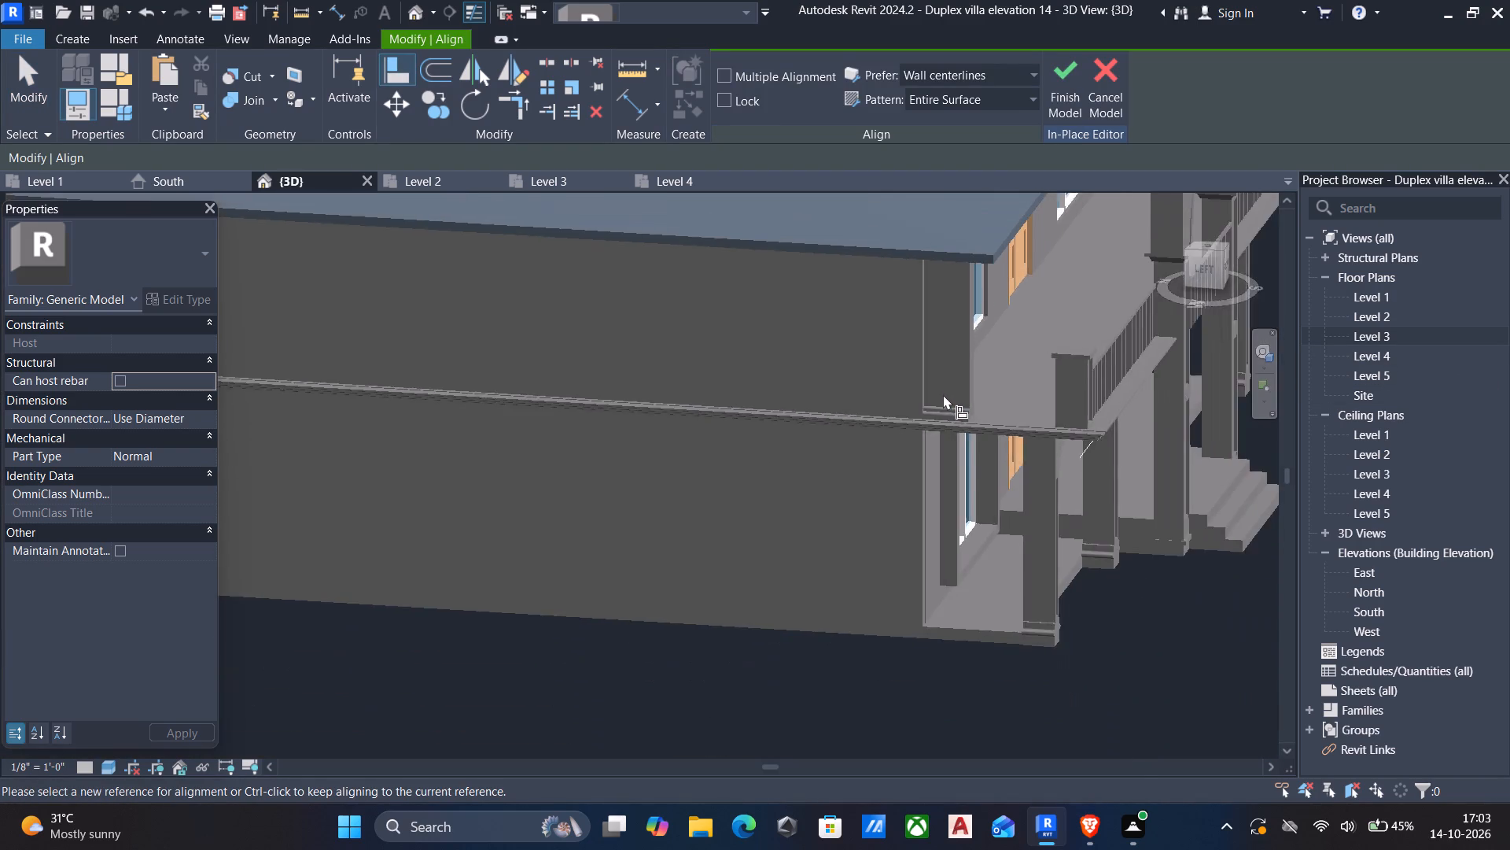
{"action": "key", "text": "Escape"}
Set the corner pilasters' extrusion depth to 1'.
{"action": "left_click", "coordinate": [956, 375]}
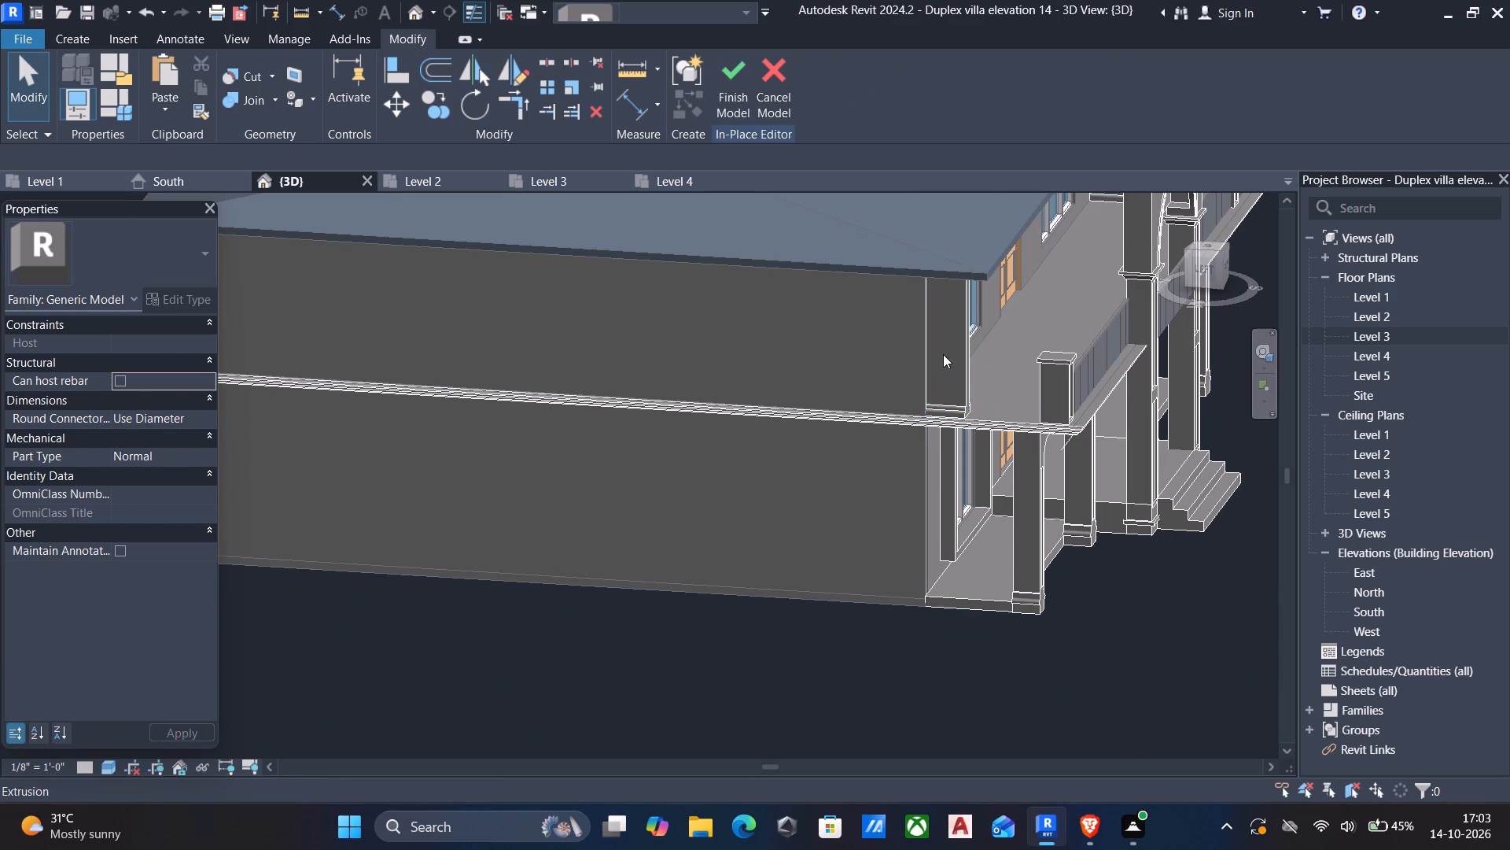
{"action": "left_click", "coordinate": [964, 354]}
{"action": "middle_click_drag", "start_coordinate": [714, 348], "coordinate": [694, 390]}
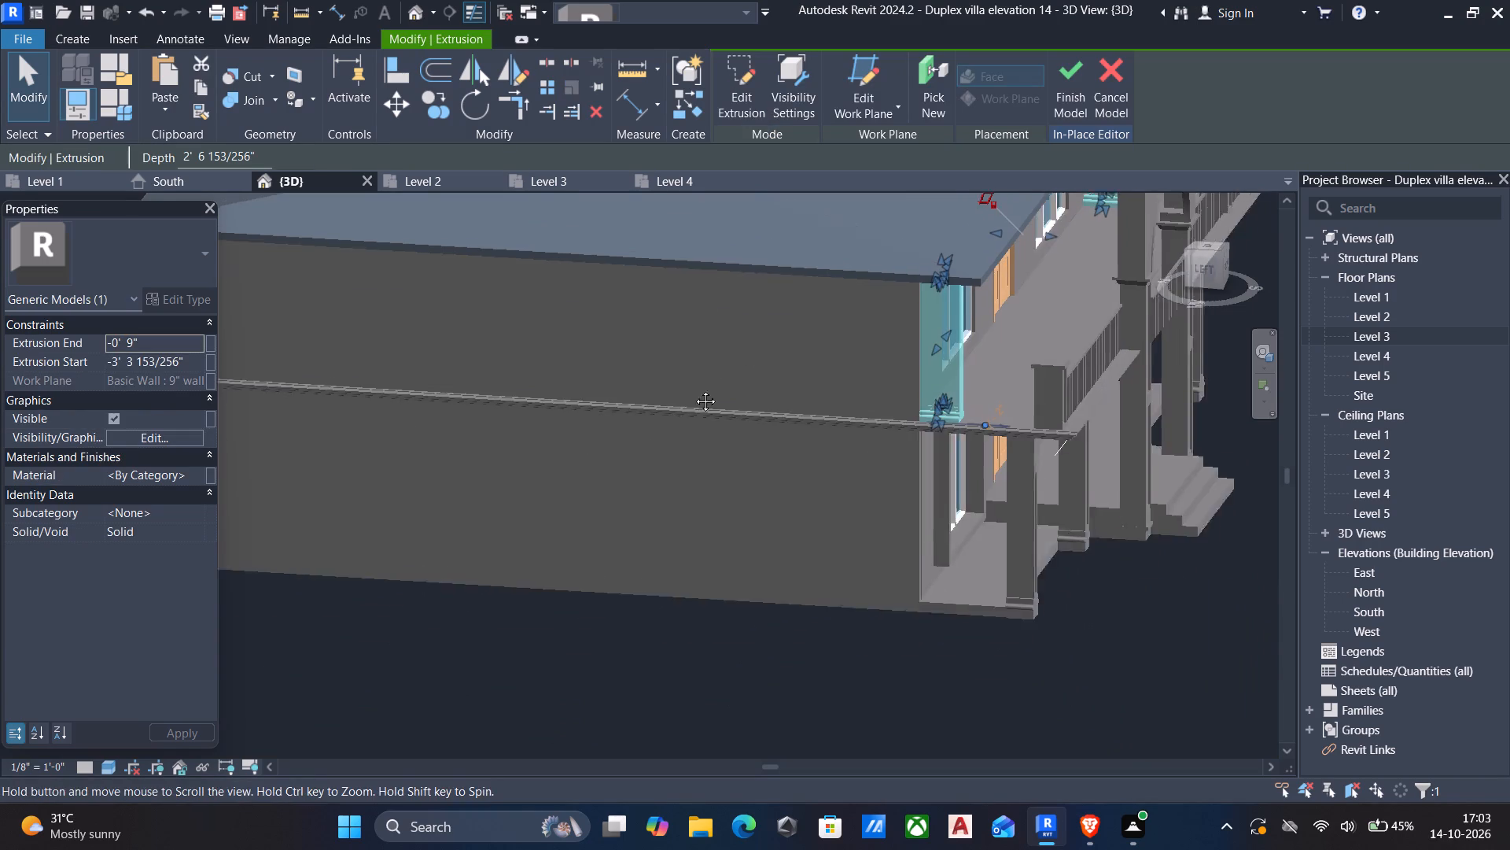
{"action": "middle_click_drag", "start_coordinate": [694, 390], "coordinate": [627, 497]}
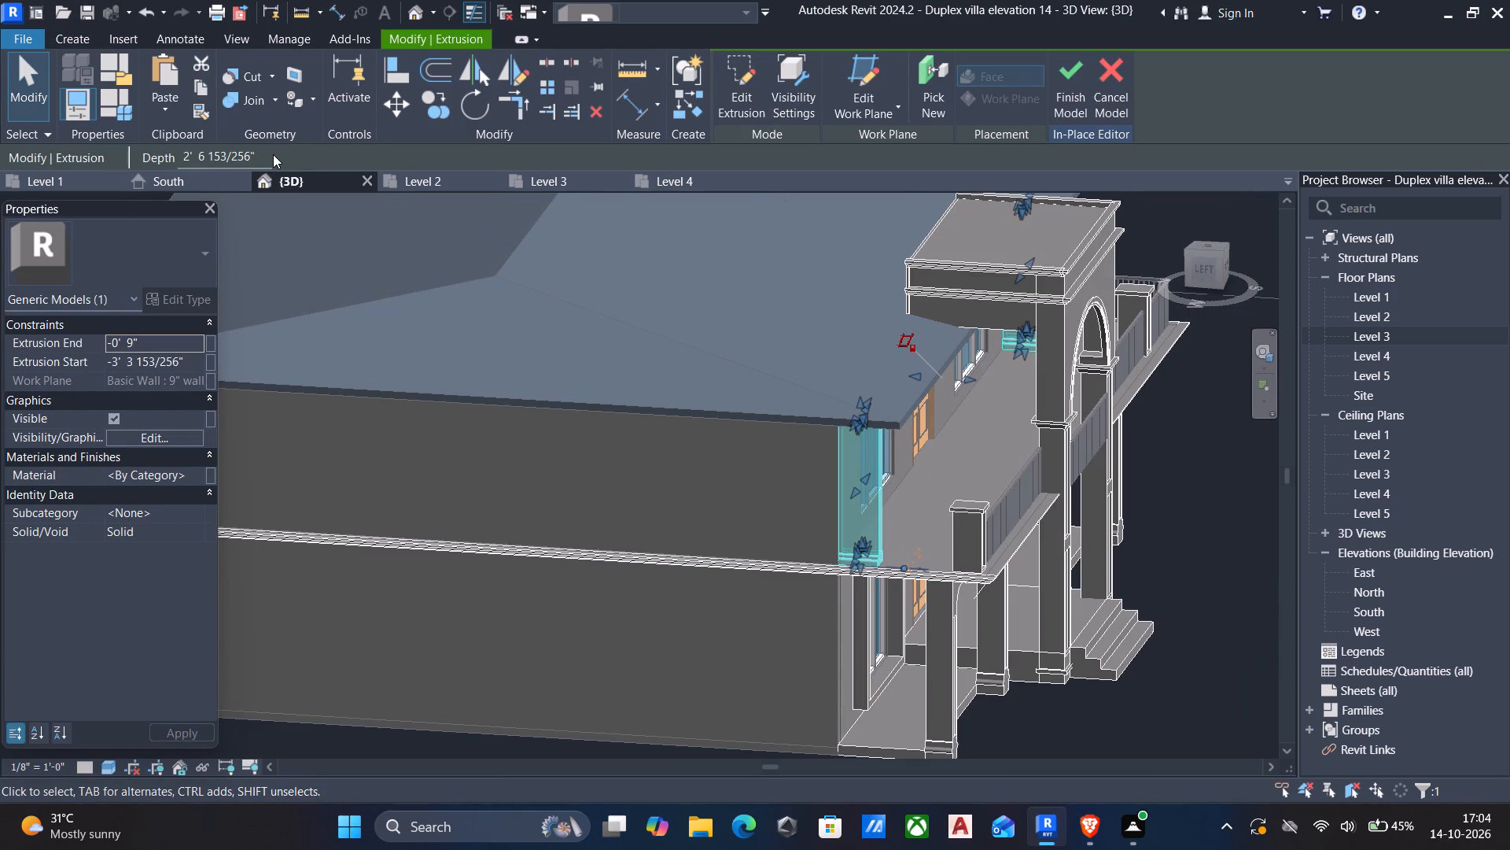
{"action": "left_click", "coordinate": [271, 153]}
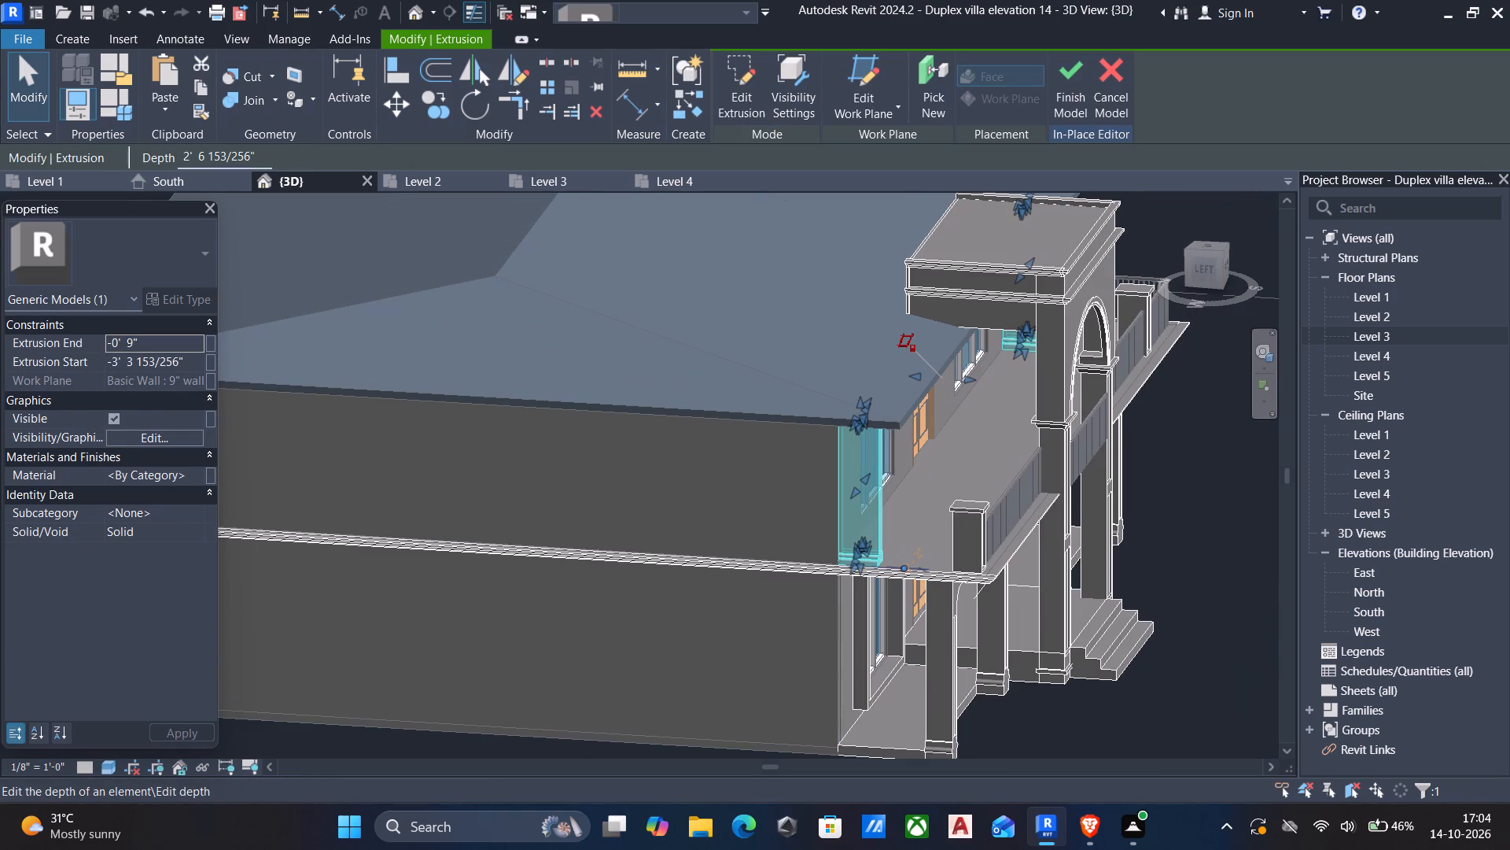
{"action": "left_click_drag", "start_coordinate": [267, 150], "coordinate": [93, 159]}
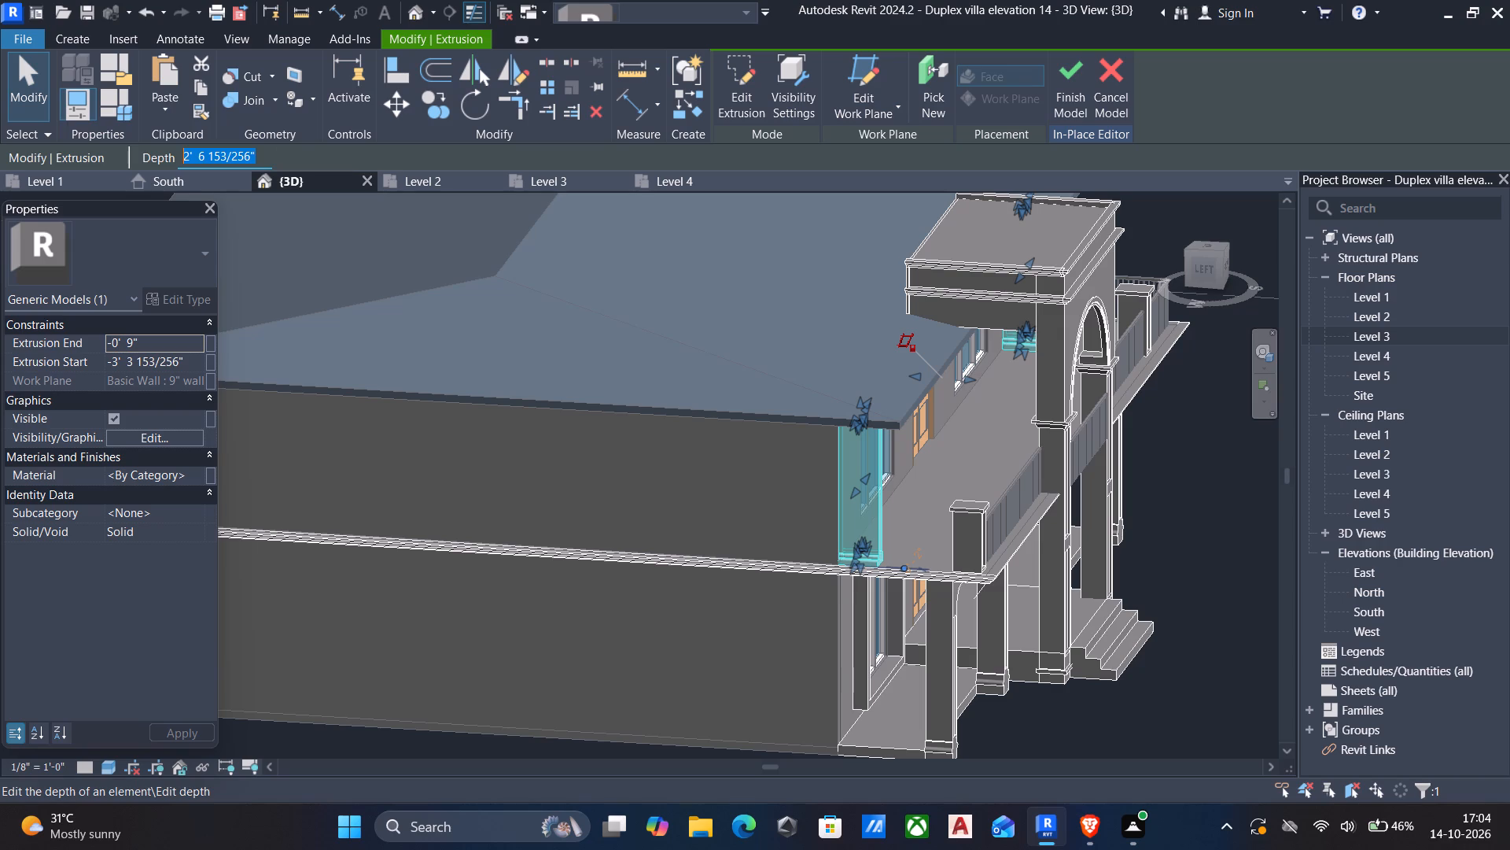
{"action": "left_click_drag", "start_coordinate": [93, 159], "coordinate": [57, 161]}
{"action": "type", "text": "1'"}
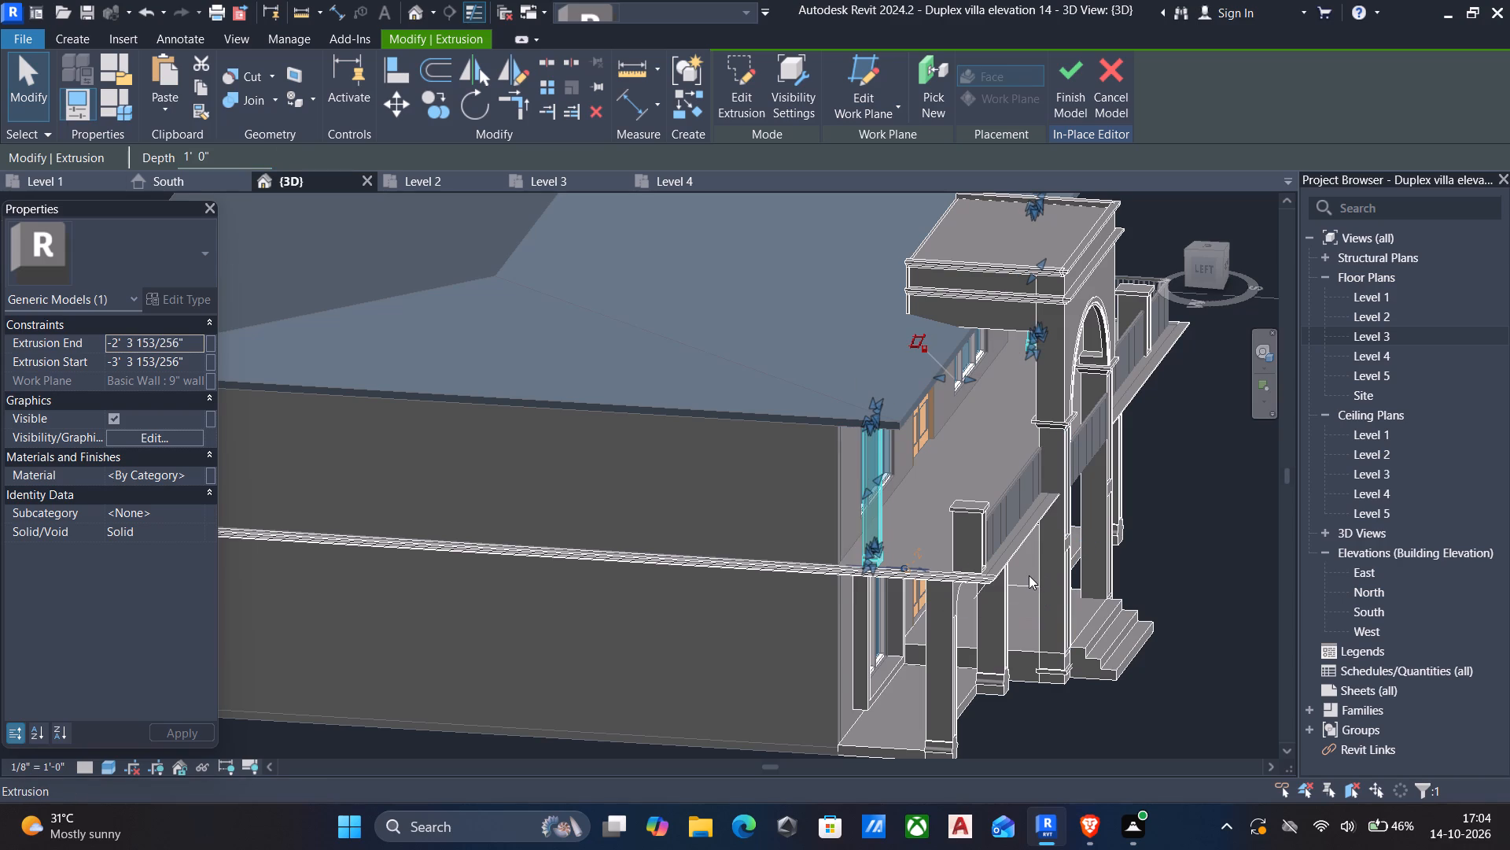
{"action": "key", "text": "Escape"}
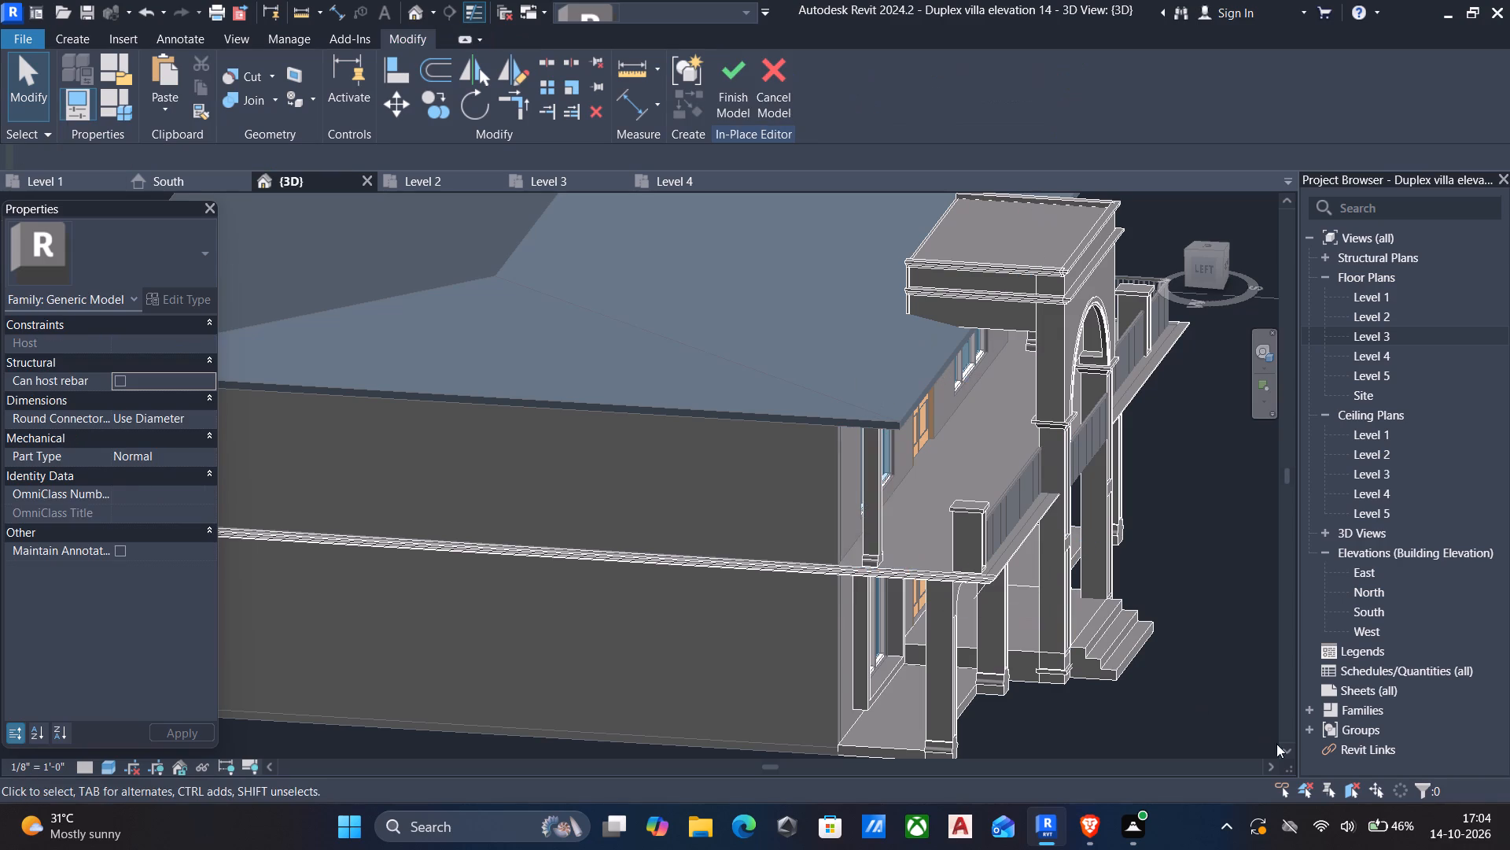
Pull the rear end face of the corner pilasters' extrusion back to the wall face, at an Extrusion End of -0' 9".
{"action": "left_click", "coordinate": [876, 521]}
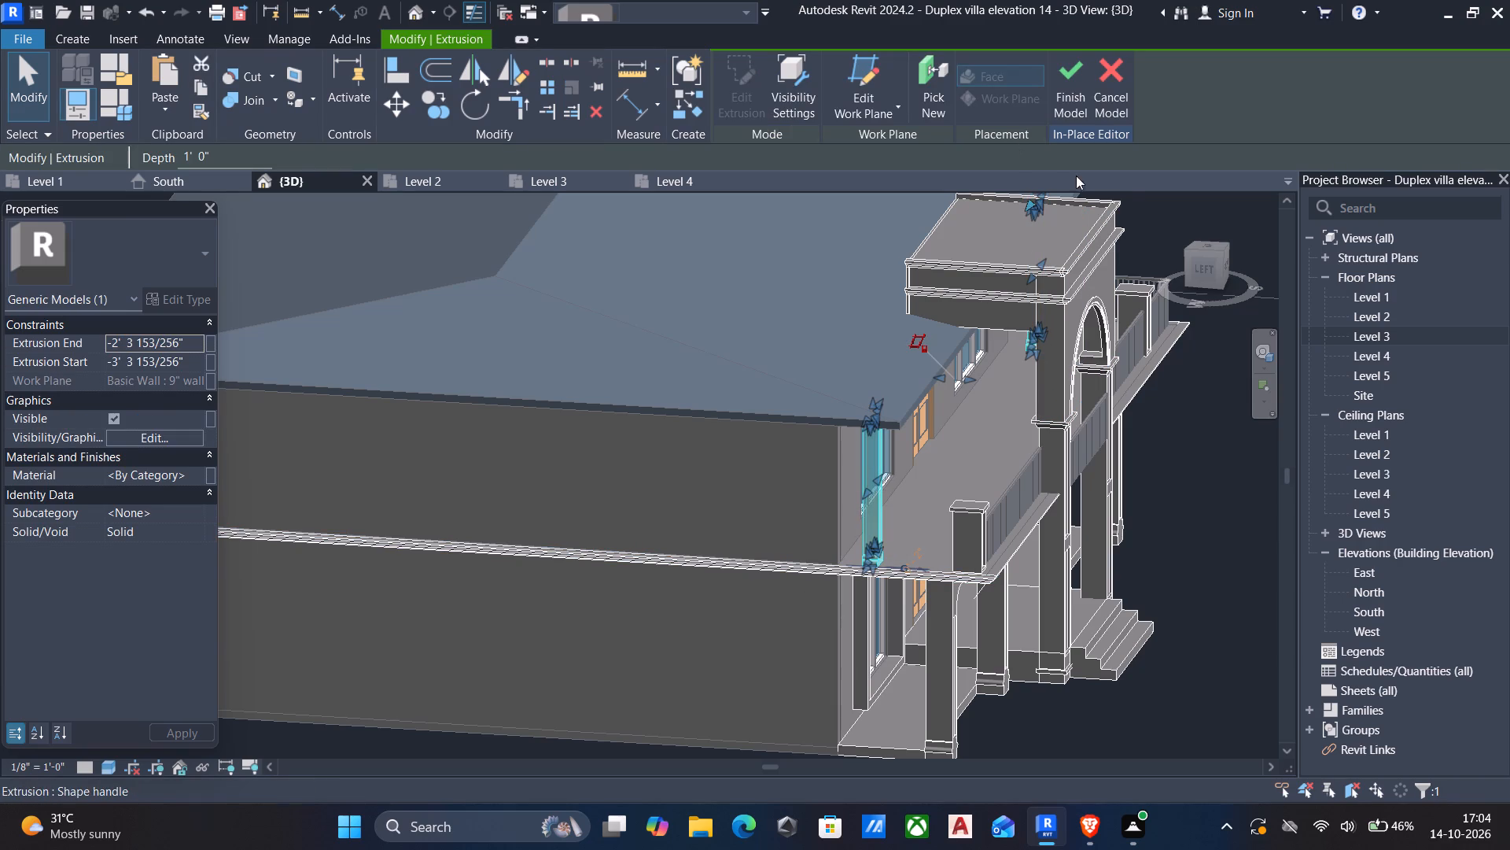
{"action": "left_click", "coordinate": [1202, 267]}
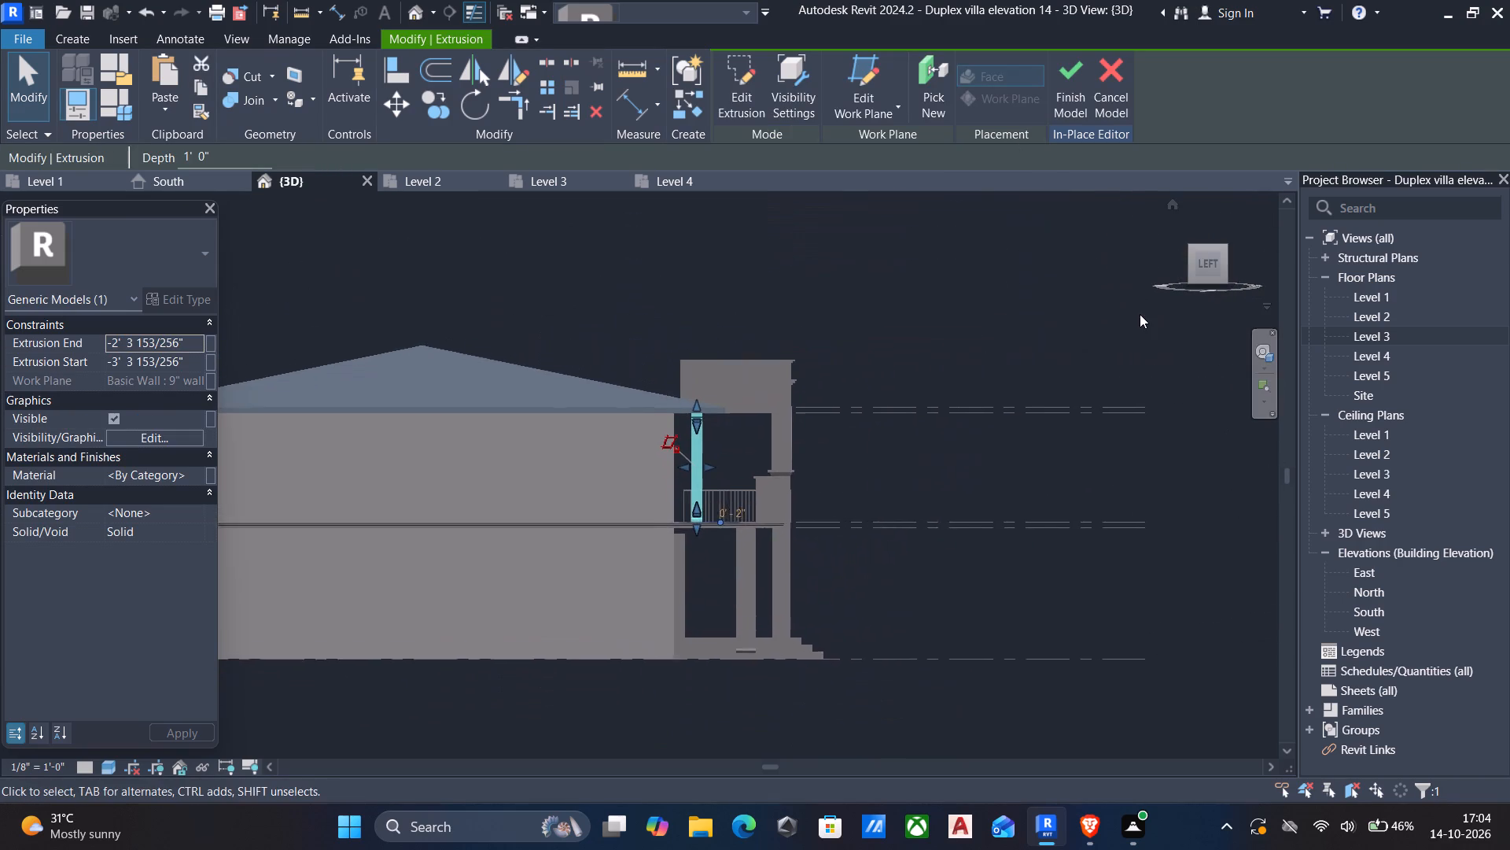
{"action": "scroll", "coordinate": [768, 434], "scroll_direction": "up", "scroll_amount": 5}
{"action": "scroll", "coordinate": [608, 457], "scroll_direction": "up", "scroll_amount": 4}
{"action": "middle_click_drag", "start_coordinate": [587, 482], "coordinate": [587, 482]}
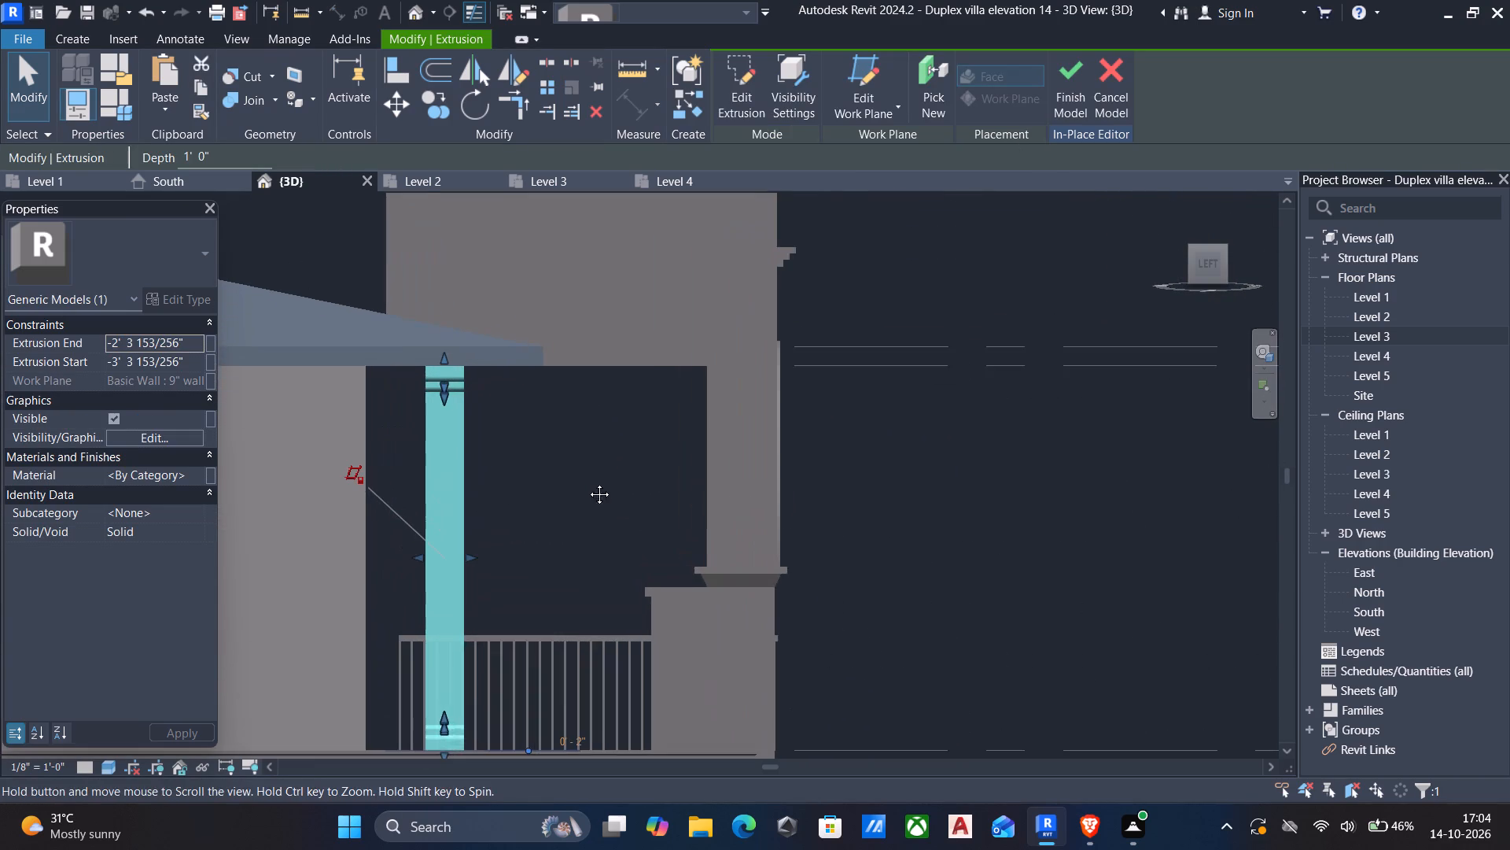
{"action": "middle_click_drag", "start_coordinate": [587, 482], "coordinate": [658, 416]}
{"action": "key", "text": "Left"}
{"action": "key", "text": "Left"}
{"action": "key", "text": "Left"}
{"action": "key", "text": "Left"}
{"action": "key", "text": "Left"}
{"action": "key", "text": "Left"}
{"action": "key", "text": "Left"}
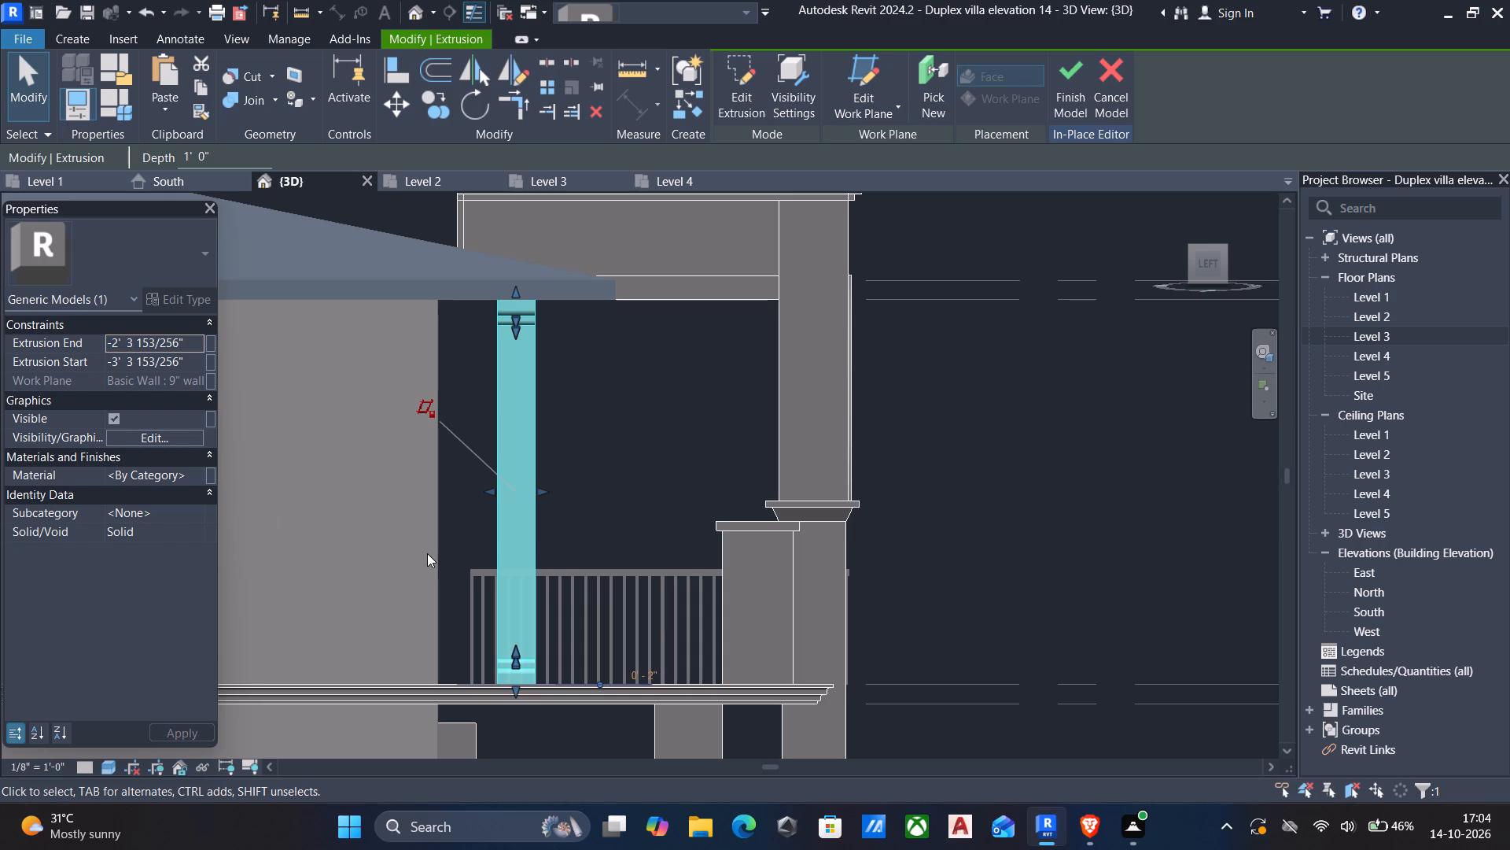
{"action": "key", "text": "Left"}
{"action": "scroll", "coordinate": [353, 617], "scroll_direction": "down", "scroll_amount": 6}
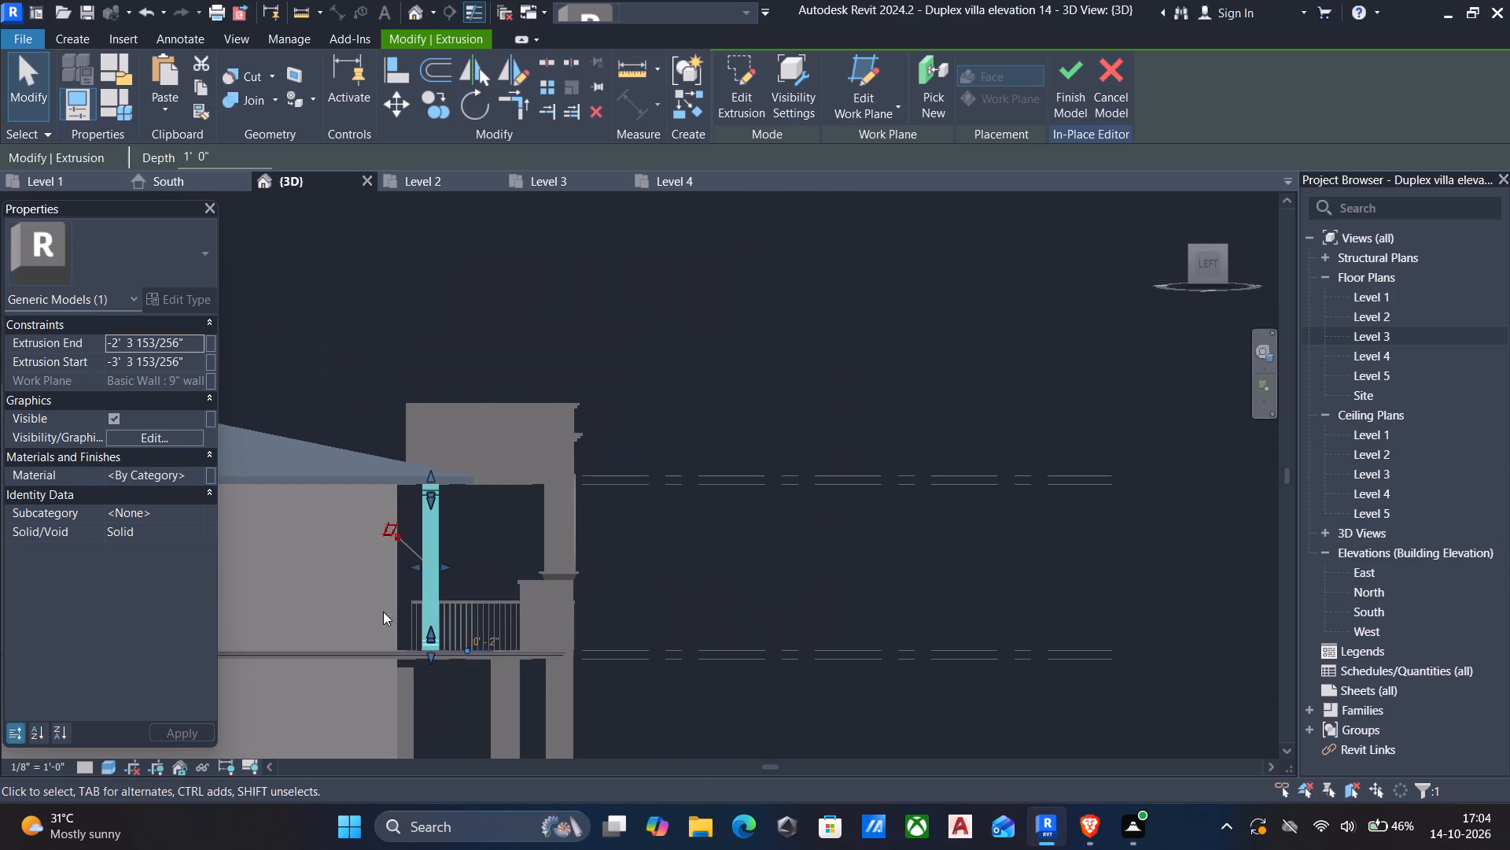
{"action": "scroll", "coordinate": [428, 558], "scroll_direction": "up", "scroll_amount": 5}
{"action": "left_click_drag", "start_coordinate": [414, 576], "coordinate": [414, 576]}
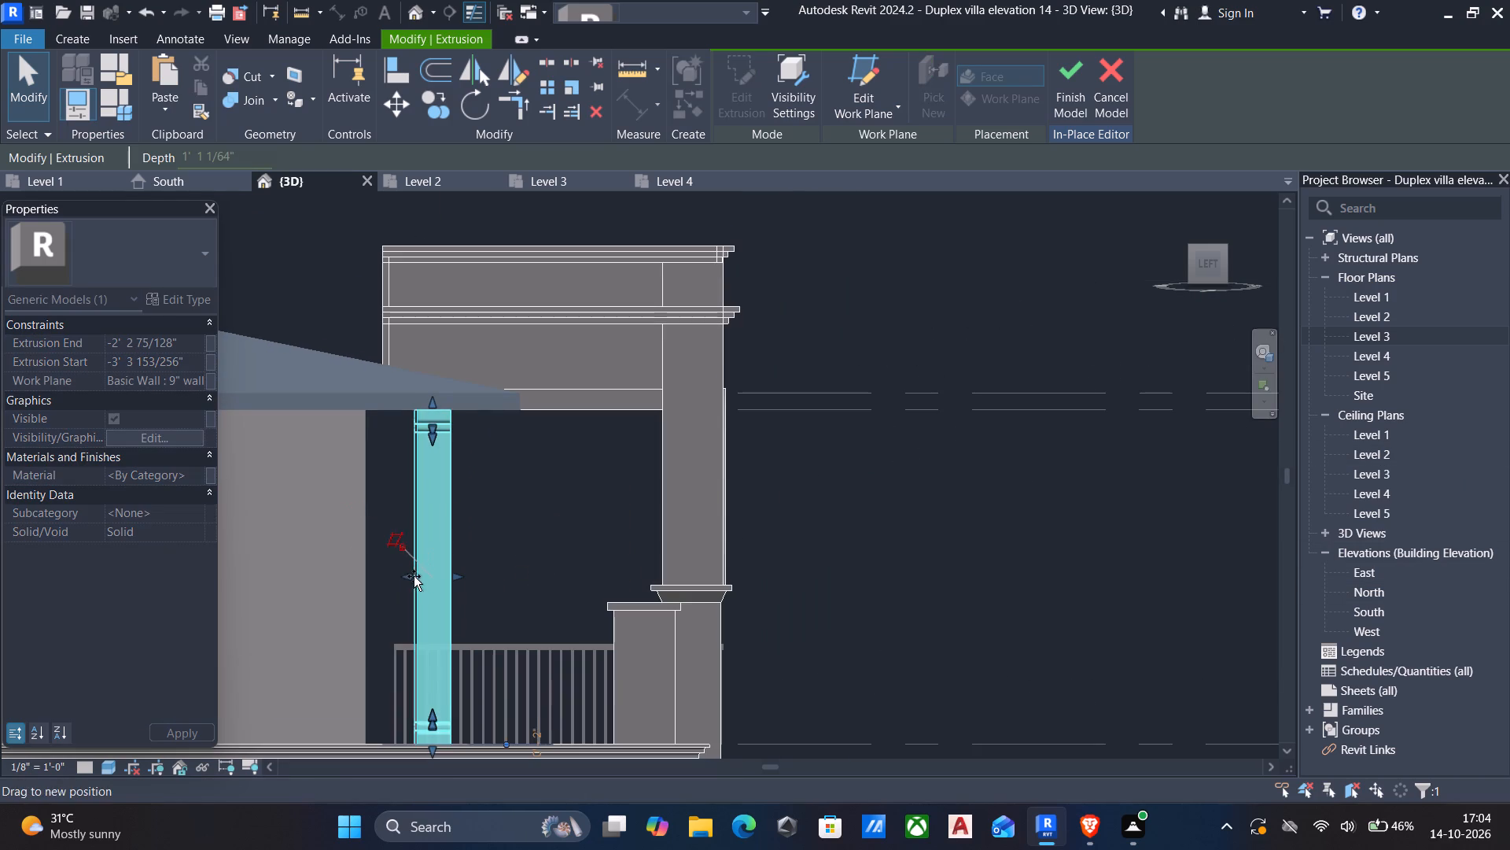
{"action": "left_click_drag", "start_coordinate": [414, 576], "coordinate": [371, 582]}
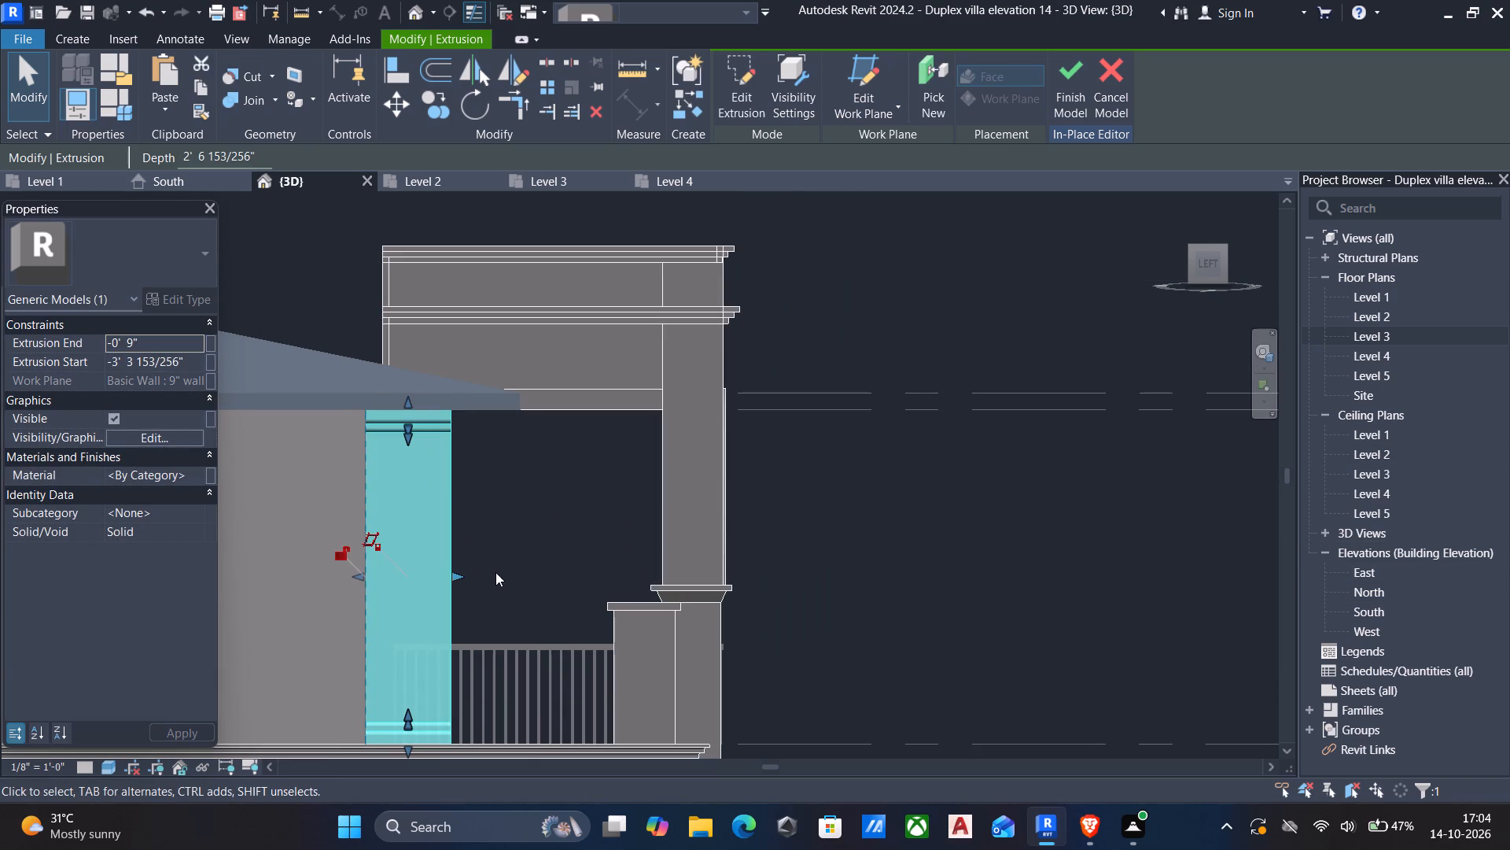
Pull the front end face of the corner pilasters' extrusion back towards the wall to an Extrusion Start of -1' 7 67/256".
{"action": "left_click_drag", "start_coordinate": [455, 578], "coordinate": [409, 589]}
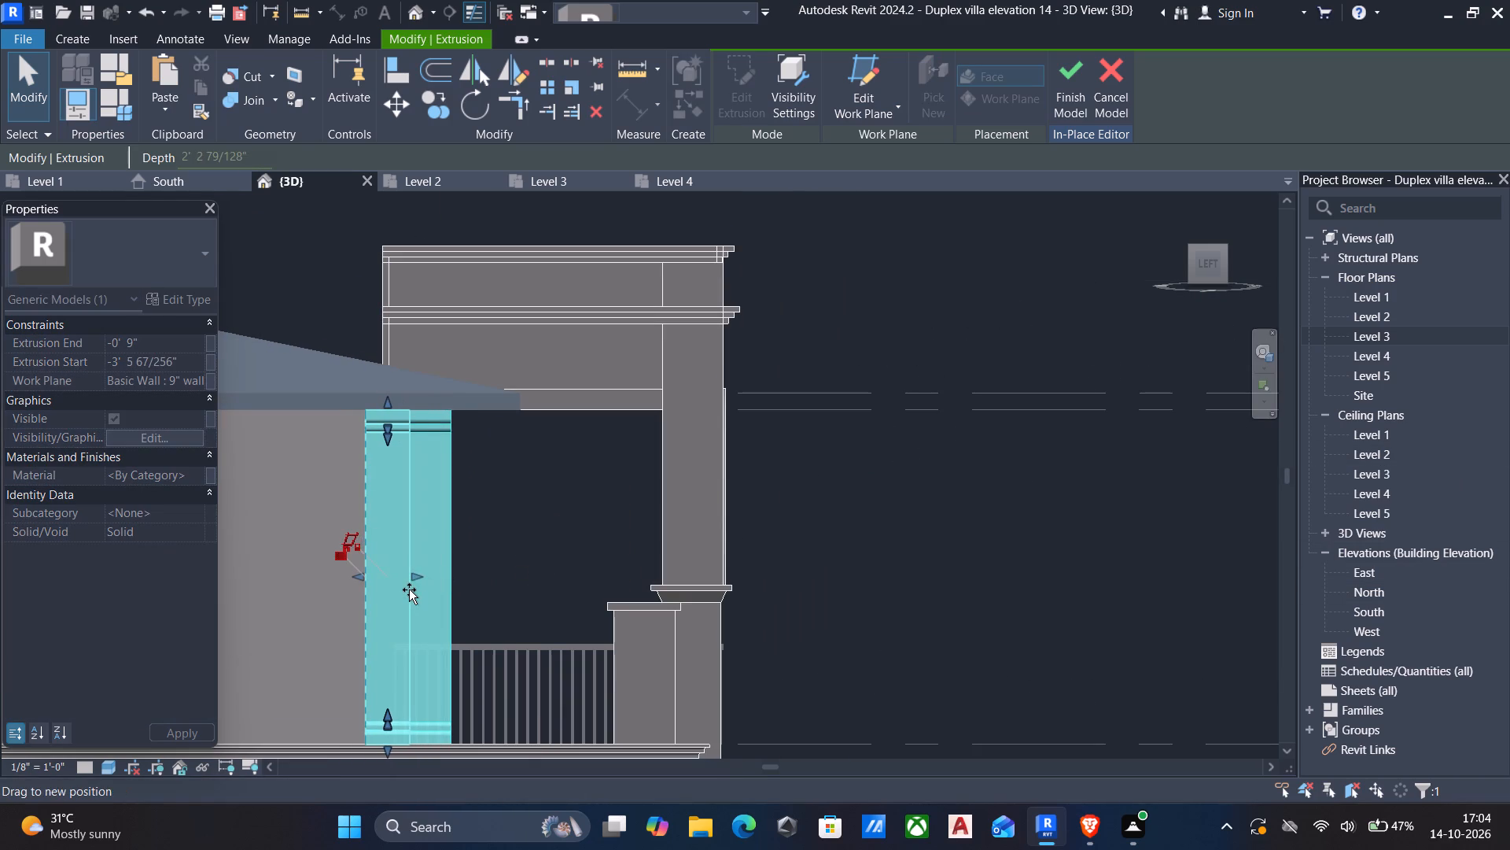
{"action": "left_click_drag", "start_coordinate": [409, 589], "coordinate": [387, 593]}
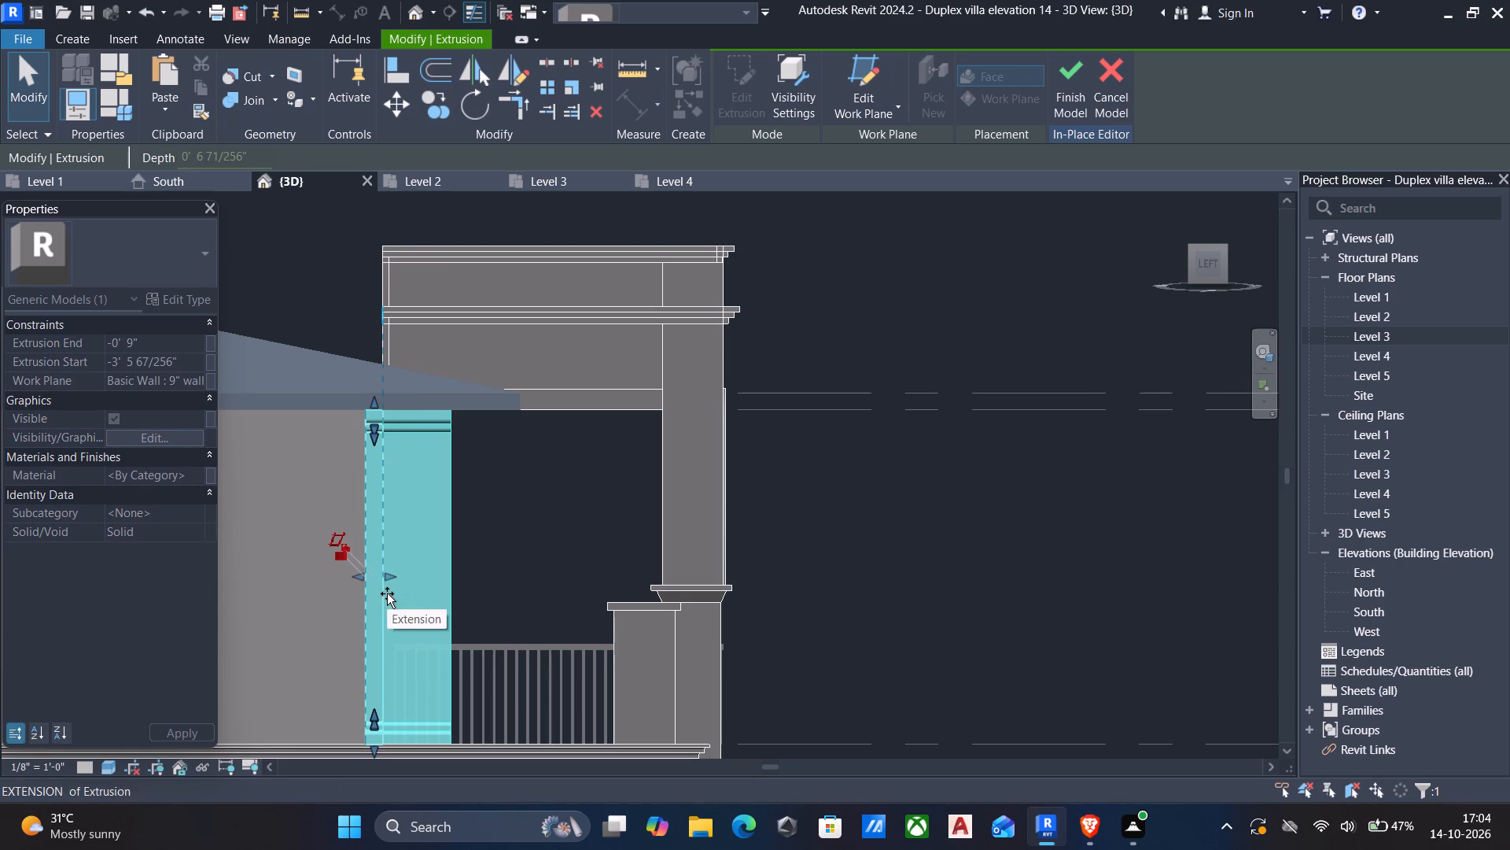
{"action": "left_click_drag", "start_coordinate": [387, 593], "coordinate": [398, 586]}
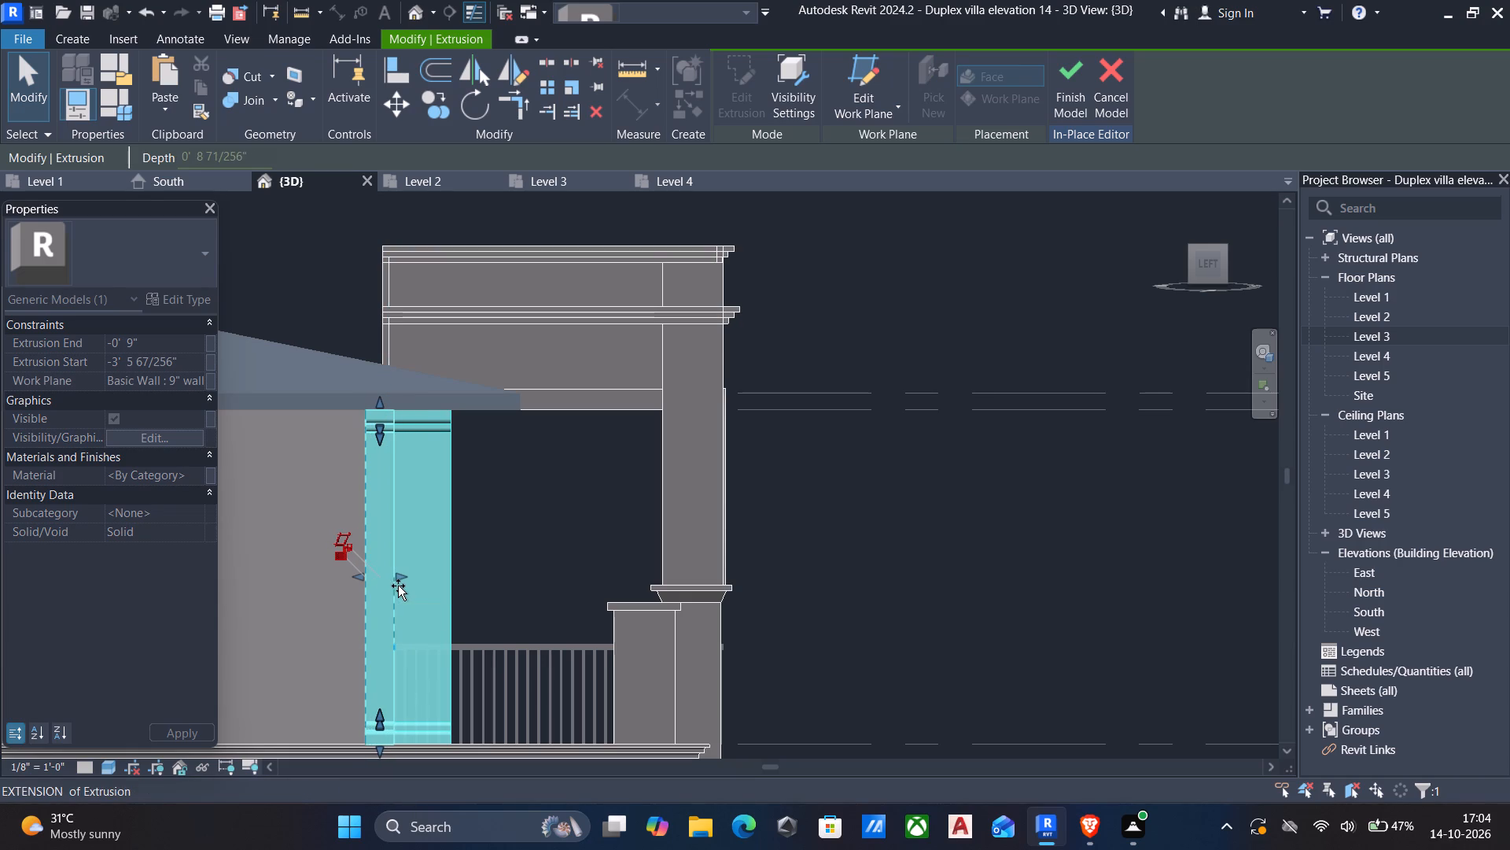
{"action": "left_click_drag", "start_coordinate": [398, 586], "coordinate": [401, 586]}
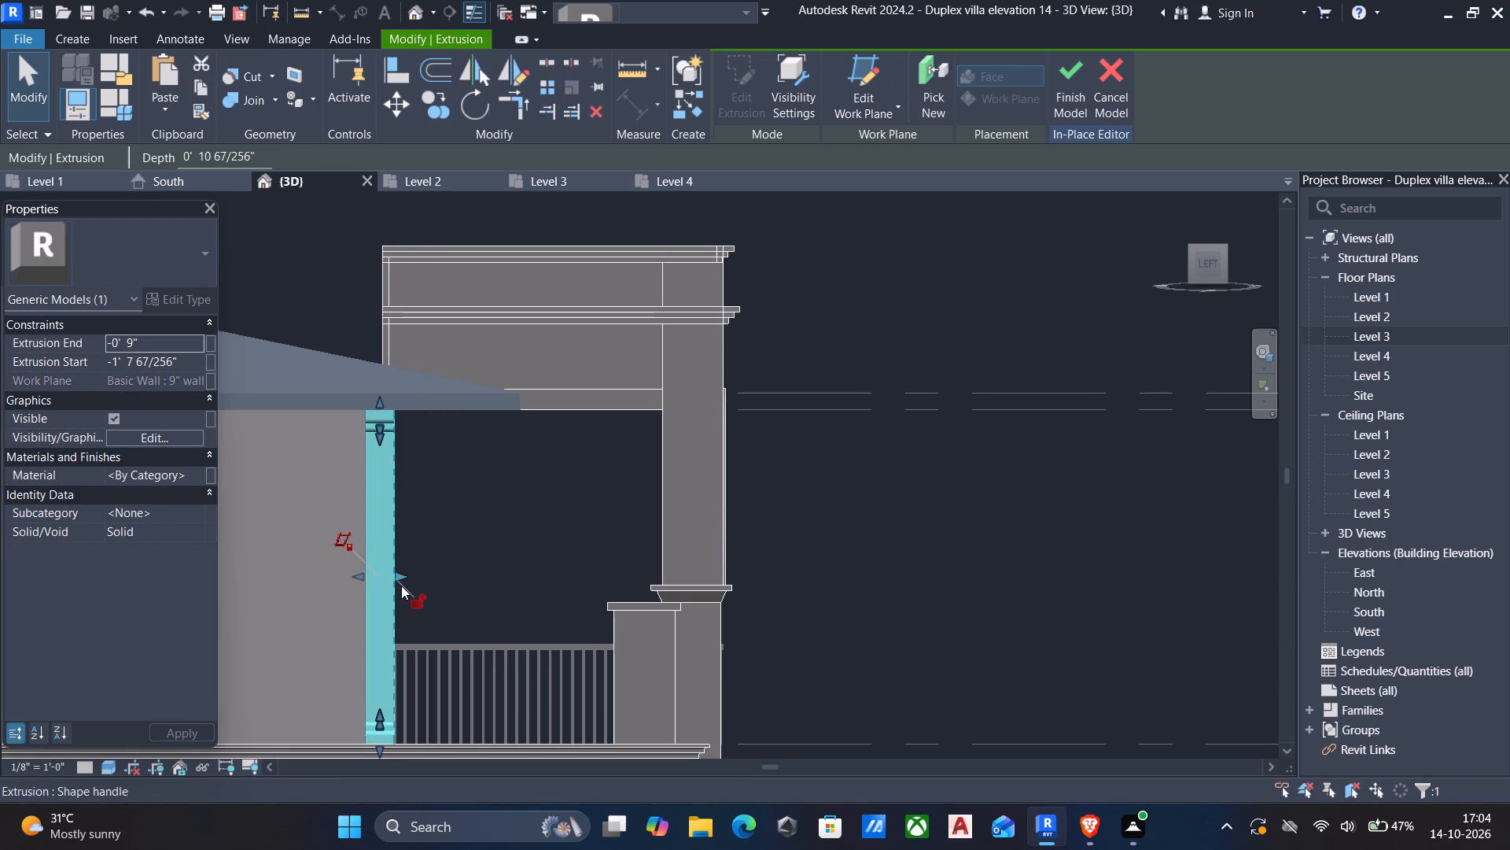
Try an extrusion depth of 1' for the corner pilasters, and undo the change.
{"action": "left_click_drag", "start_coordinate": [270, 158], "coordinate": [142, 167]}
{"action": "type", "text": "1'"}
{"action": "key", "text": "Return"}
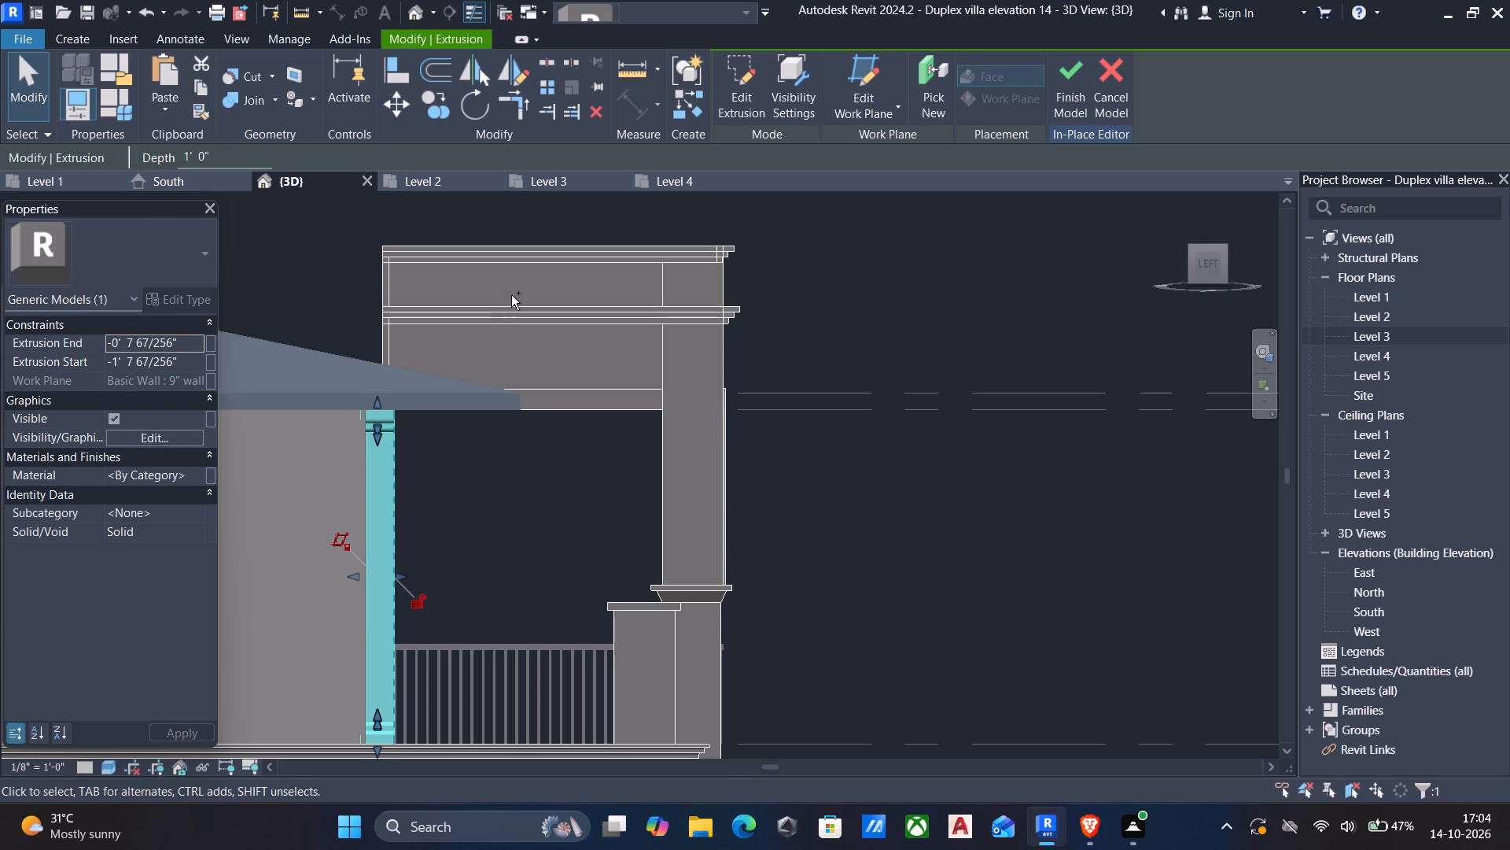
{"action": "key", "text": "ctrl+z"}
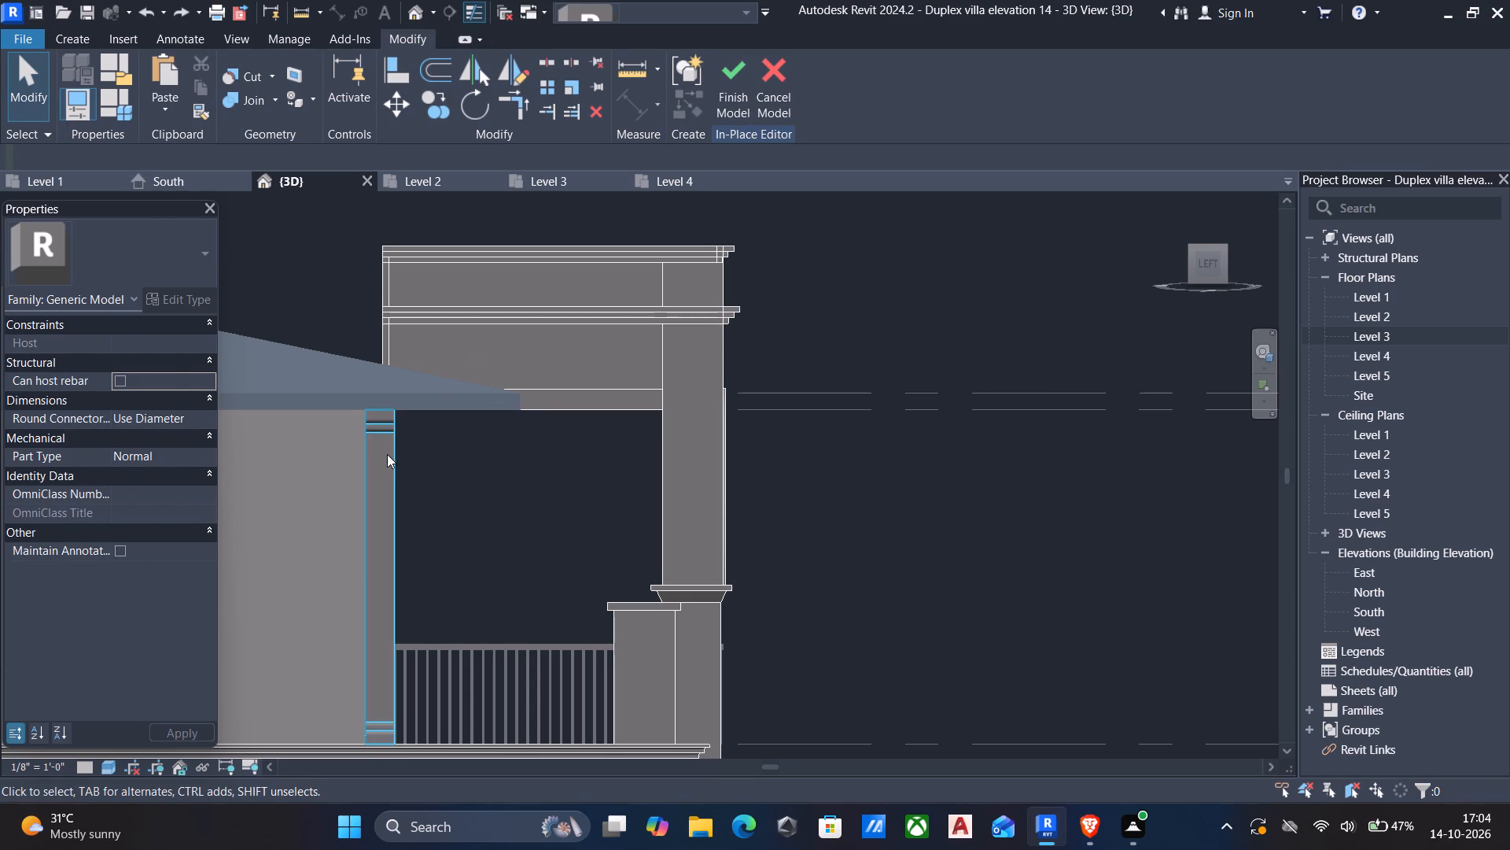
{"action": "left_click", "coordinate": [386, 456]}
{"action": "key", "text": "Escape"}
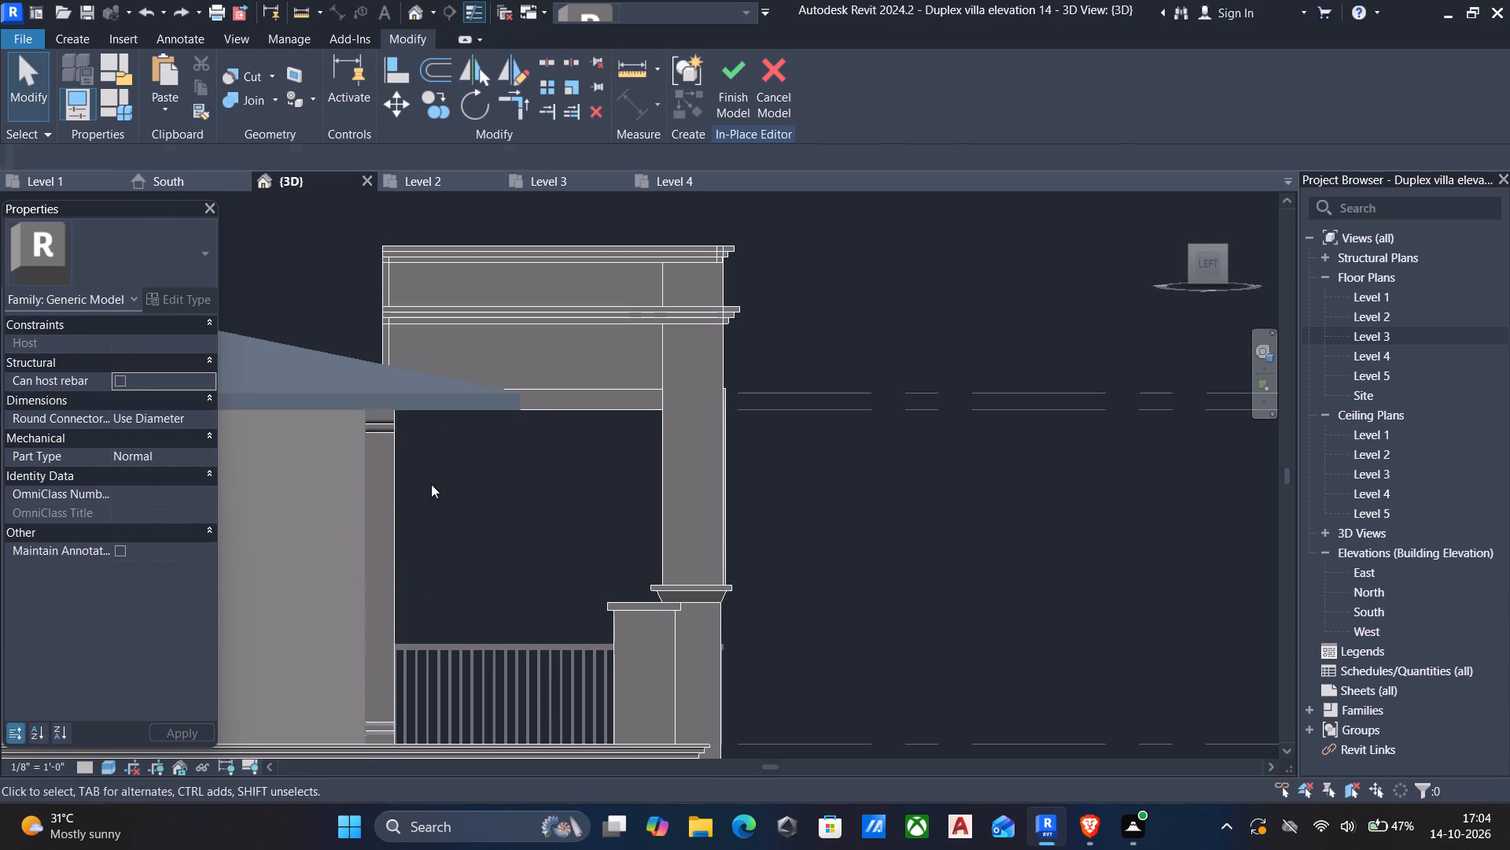
Start a void extrusion and pick the front face of the corner pilasters as its work plane.
{"action": "scroll", "coordinate": [433, 485], "scroll_direction": "down", "scroll_amount": 4}
{"action": "middle_click_drag", "start_coordinate": [470, 484], "coordinate": [236, 558], "text": "shift"}
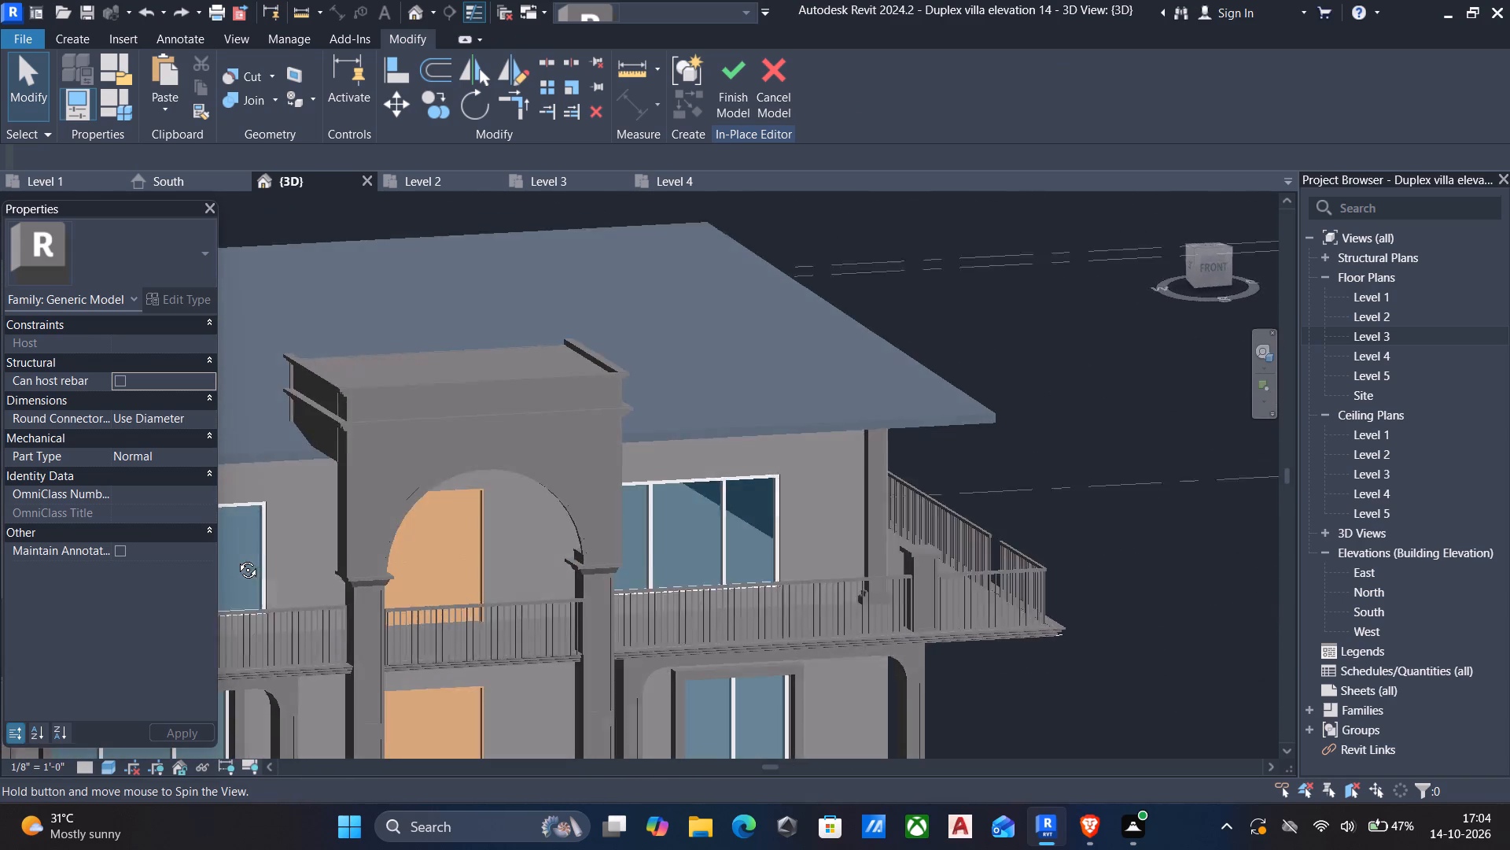
{"action": "middle_click_drag", "start_coordinate": [236, 558], "coordinate": [292, 581], "text": "shift"}
{"action": "scroll", "coordinate": [292, 581], "scroll_direction": "down", "scroll_amount": 2}
{"action": "middle_click_drag", "start_coordinate": [432, 563], "coordinate": [508, 521]}
{"action": "middle_click_drag", "start_coordinate": [417, 522], "coordinate": [758, 453]}
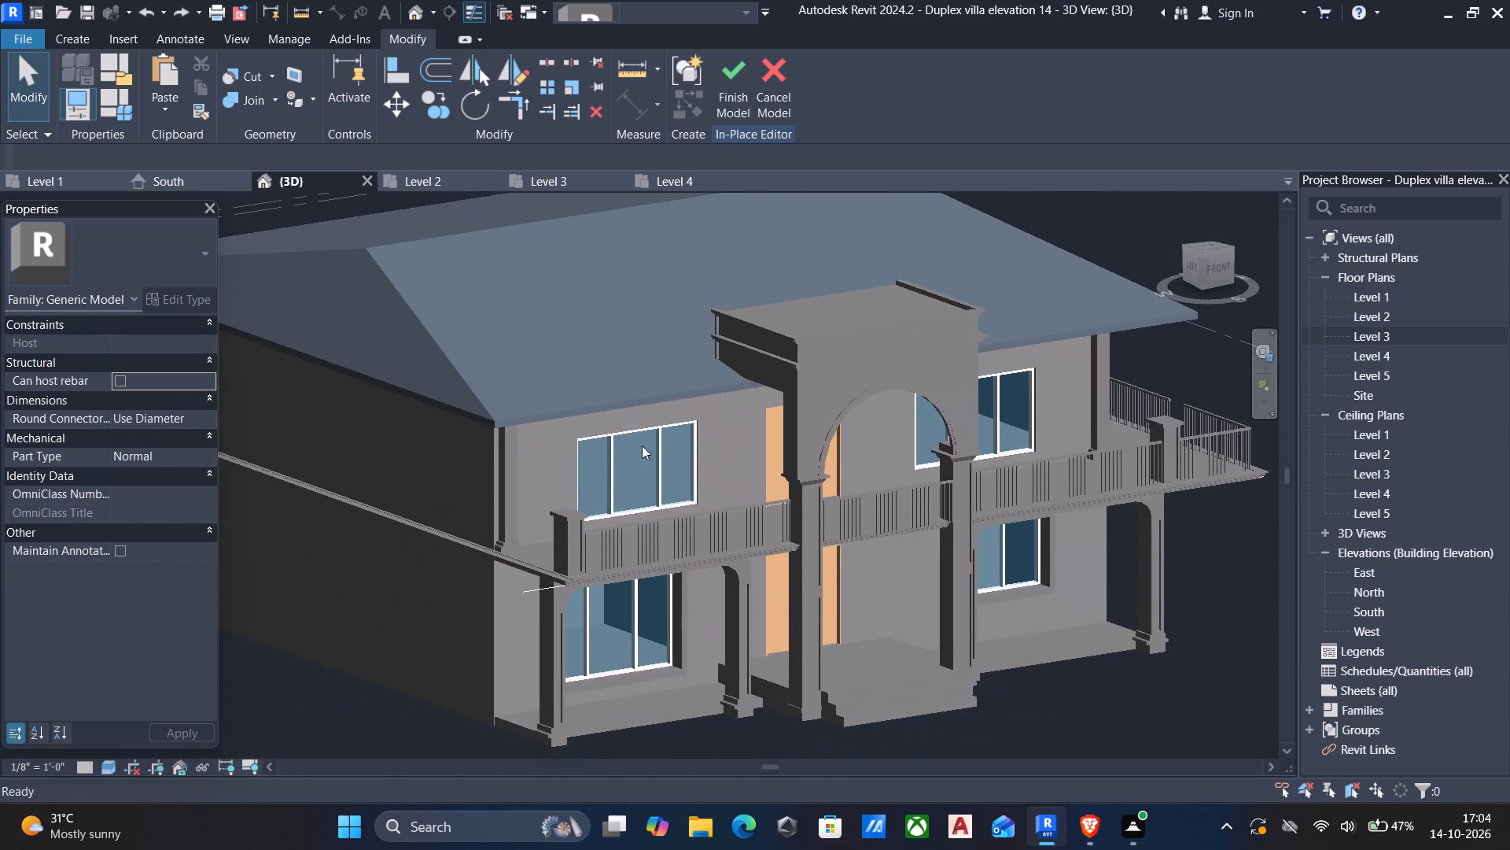
{"action": "left_click", "coordinate": [505, 479]}
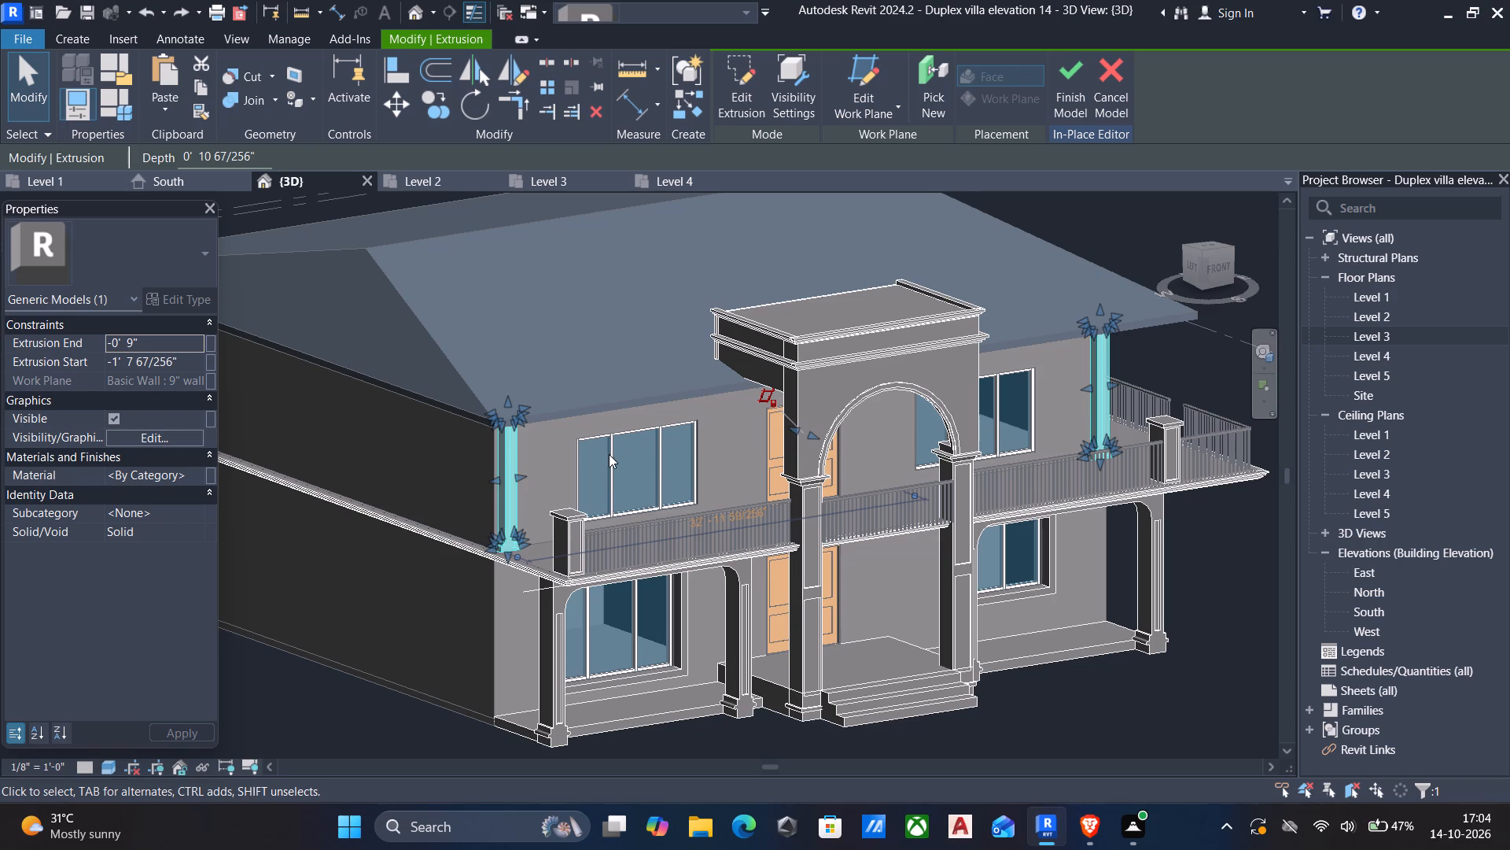
{"action": "left_click", "coordinate": [74, 44]}
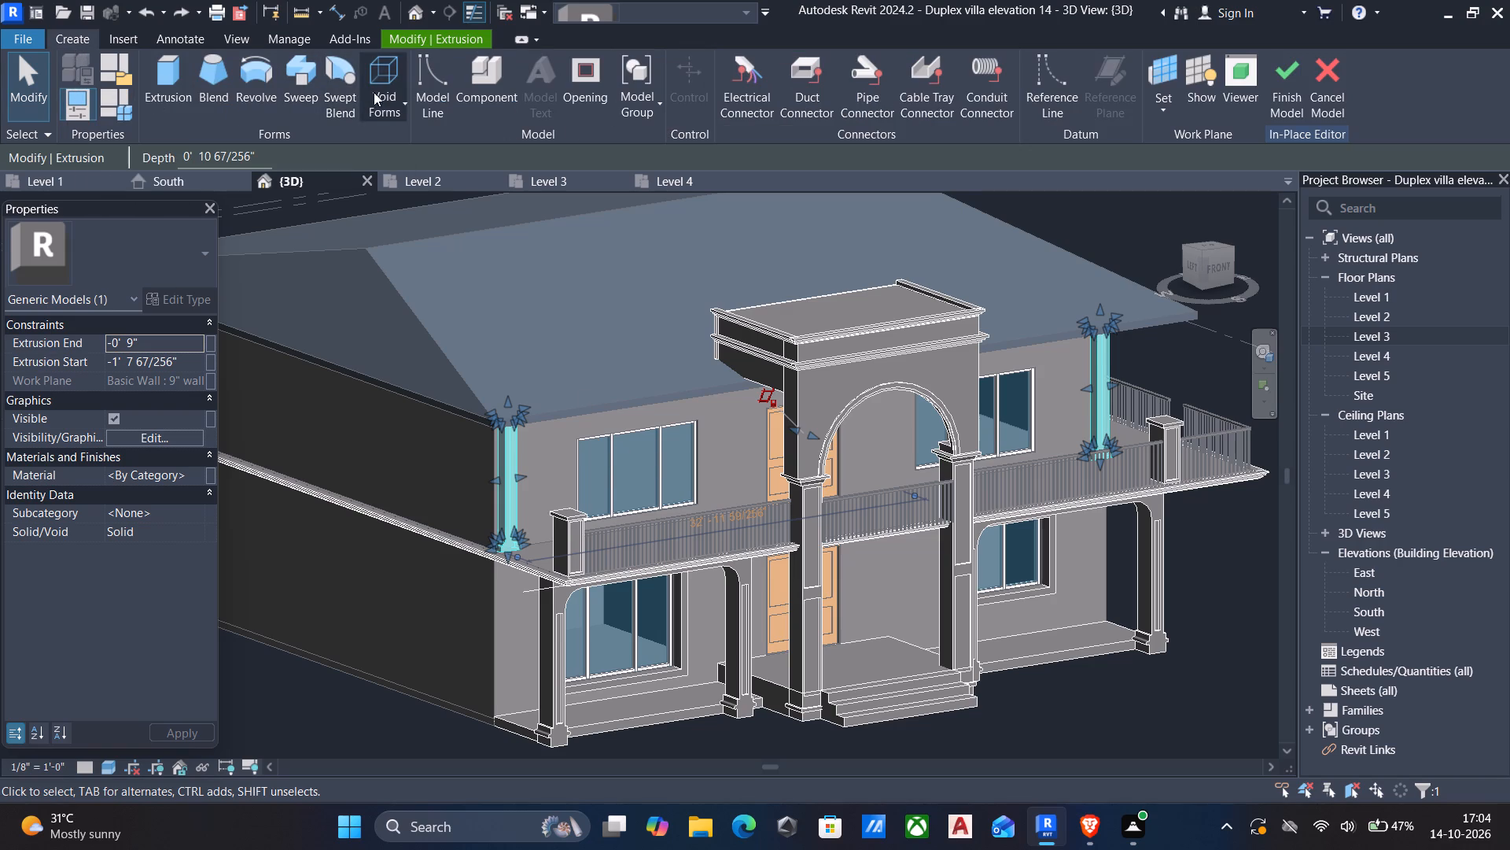
{"action": "left_click", "coordinate": [382, 97]}
{"action": "left_click", "coordinate": [417, 146]}
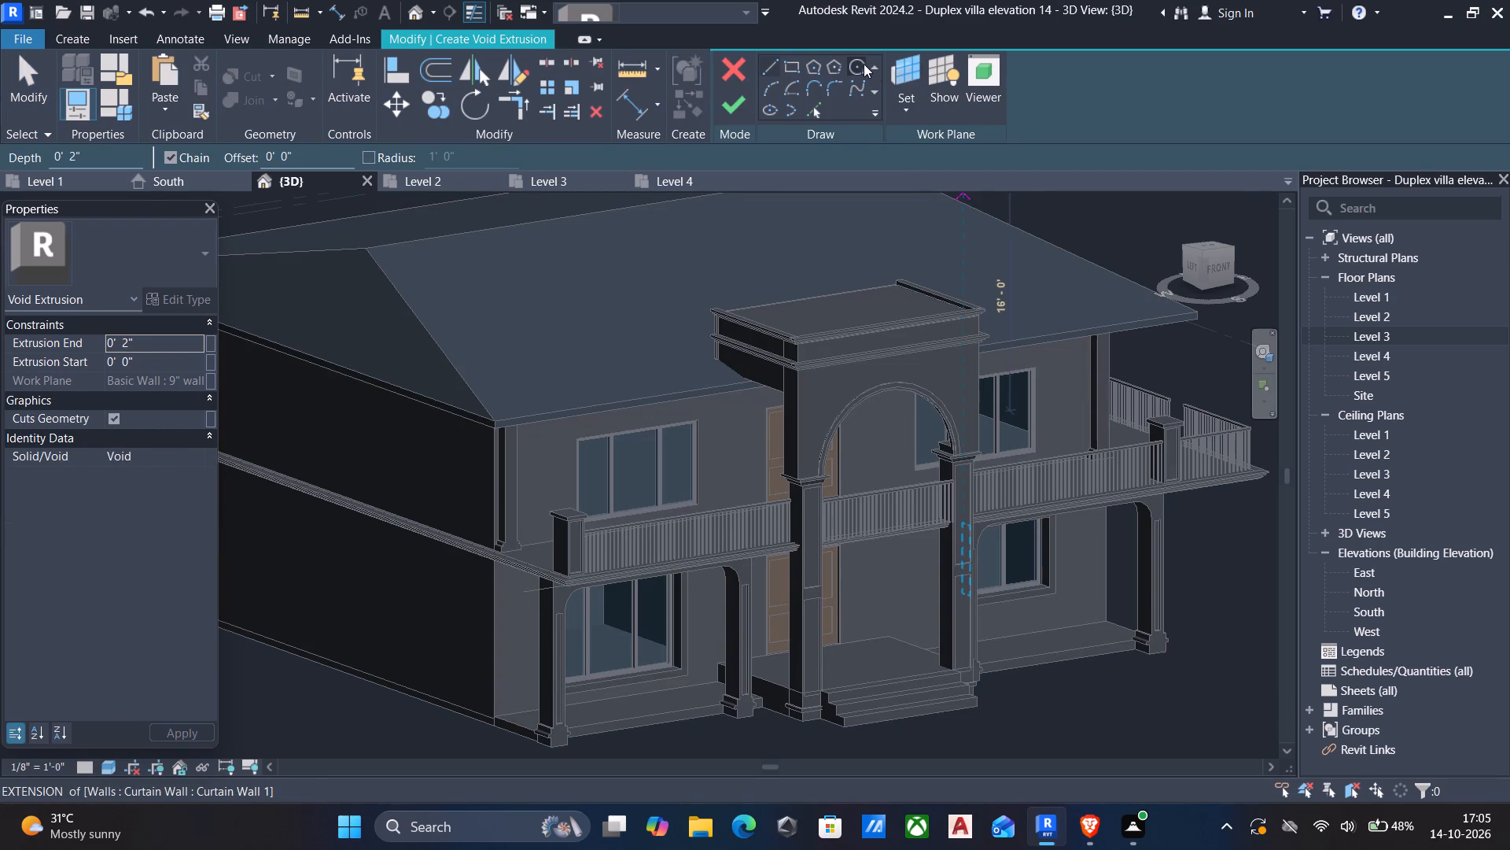
{"action": "left_click", "coordinate": [903, 108]}
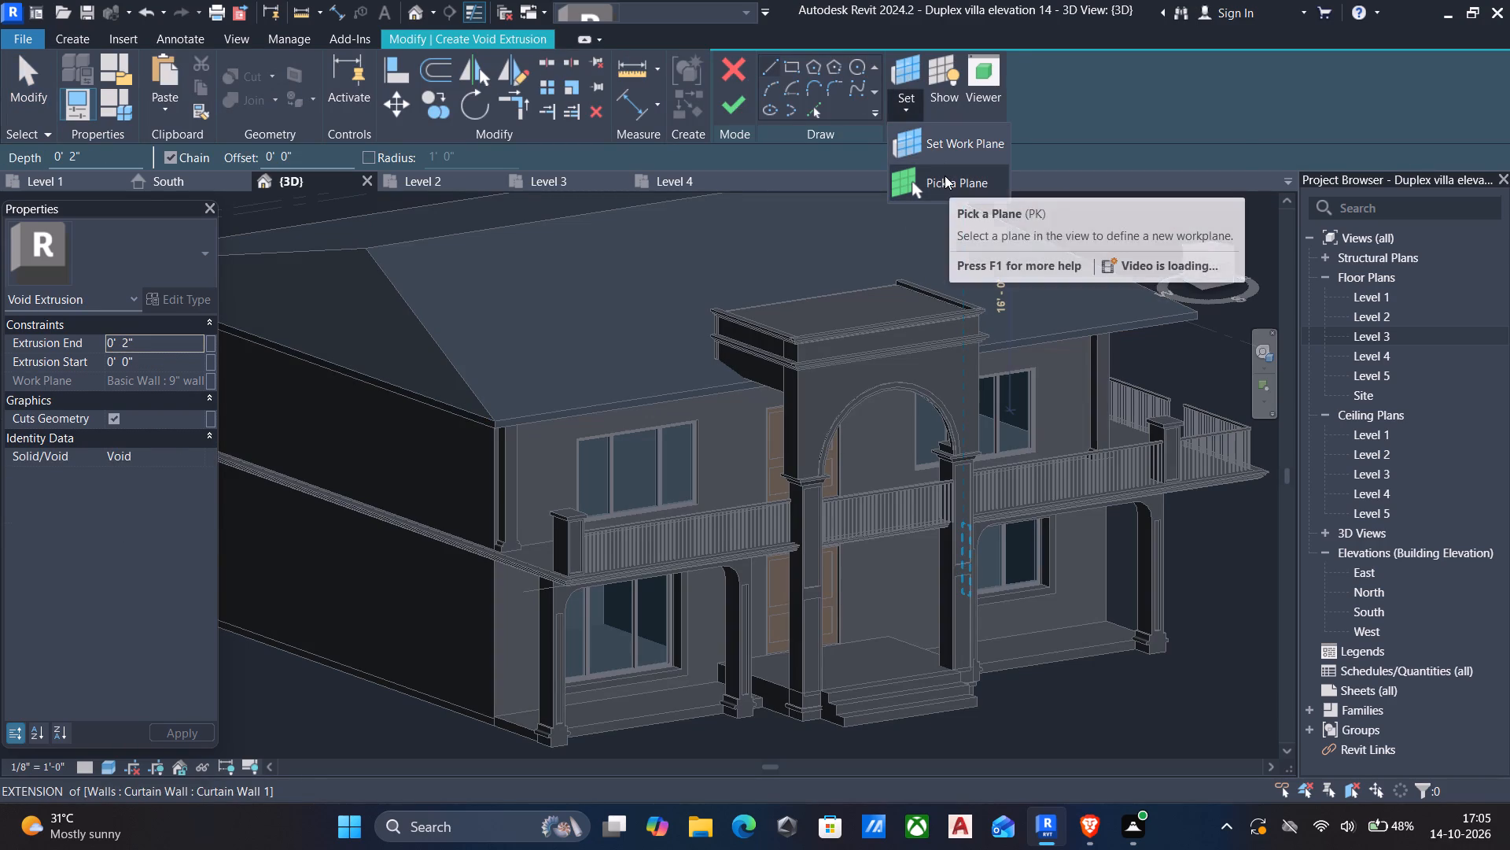
{"action": "left_click", "coordinate": [950, 183]}
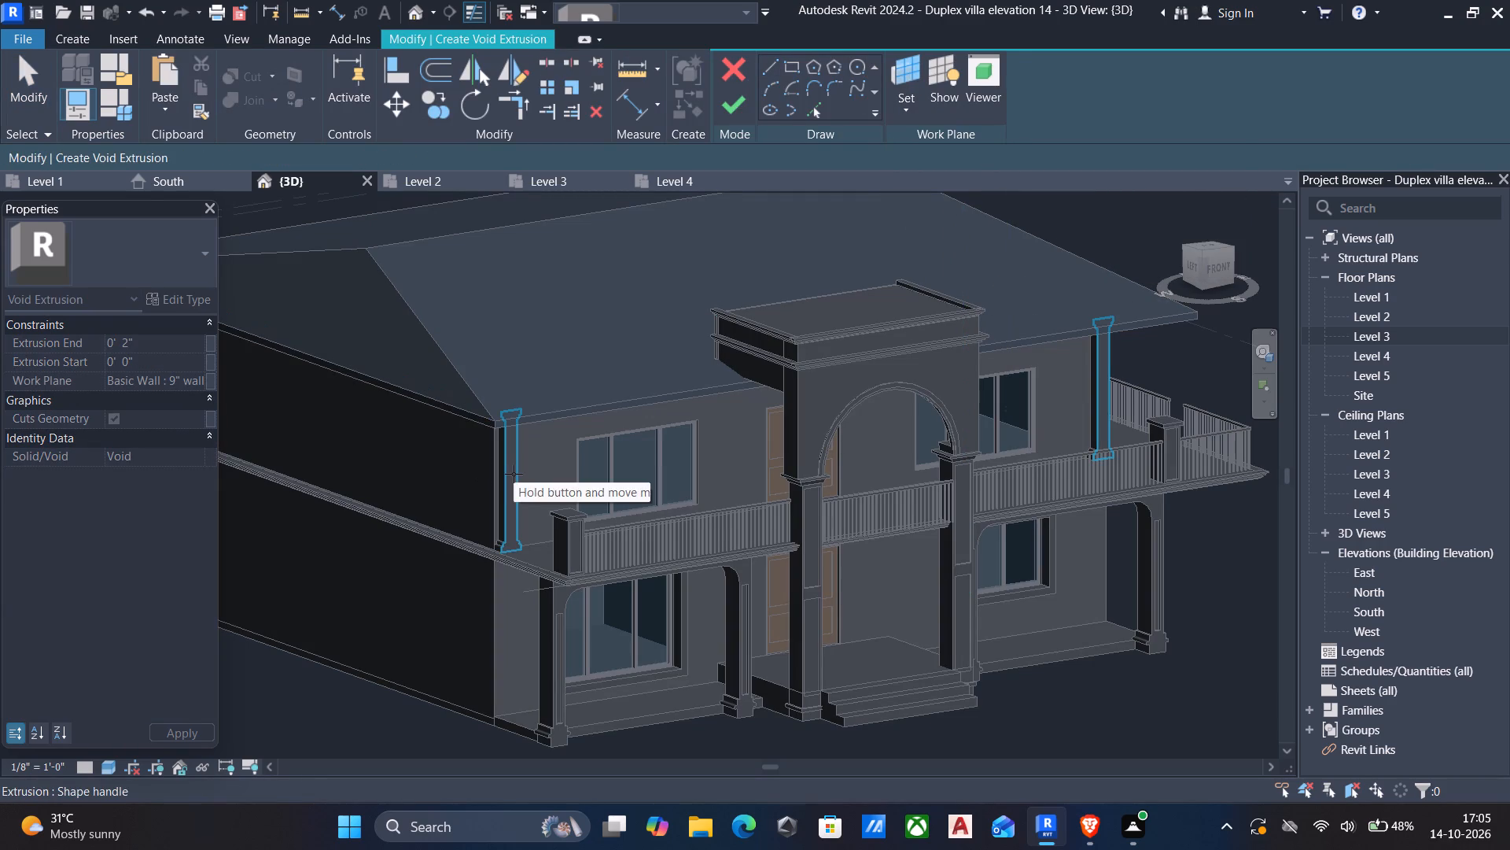
{"action": "left_click", "coordinate": [514, 474]}
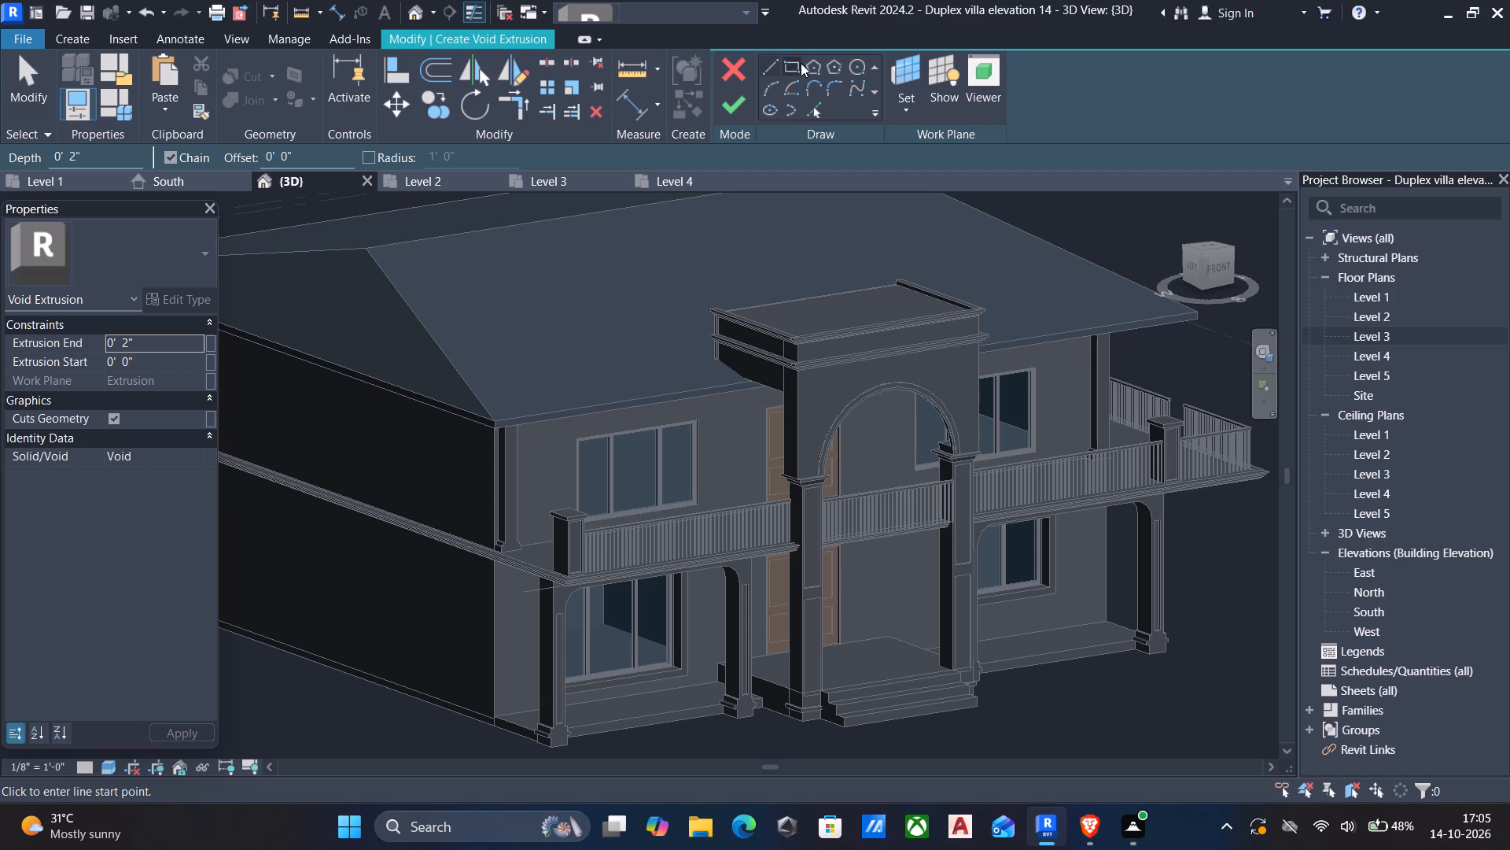
Sketch a rectangle inset 1" inside the shaft outline of one corner pilaster, from below its capital down to its base moulding.
{"action": "left_click", "coordinate": [787, 65]}
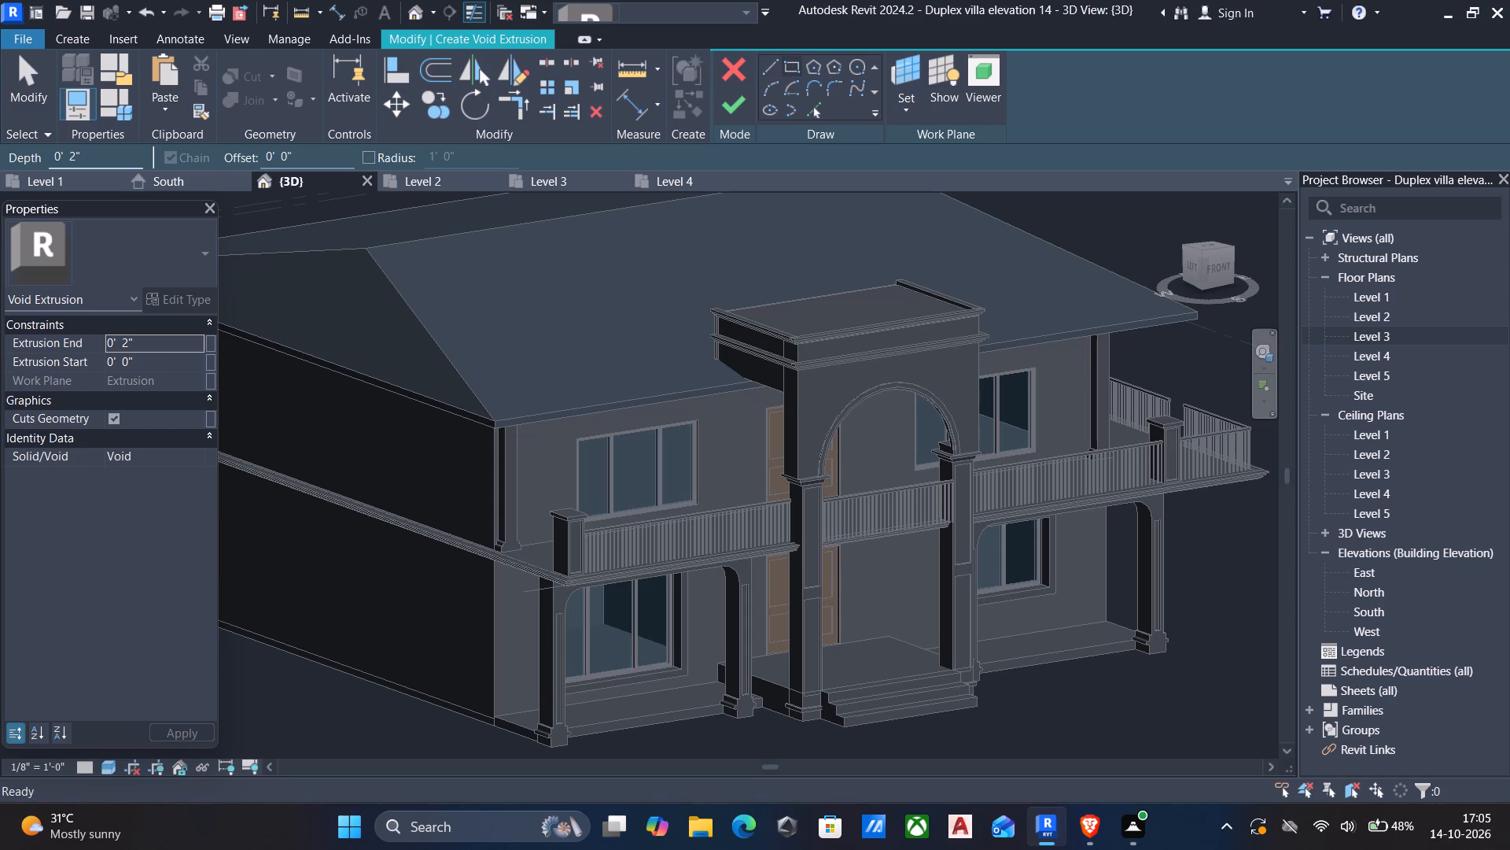
{"action": "left_click_drag", "start_coordinate": [339, 150], "coordinate": [107, 149]}
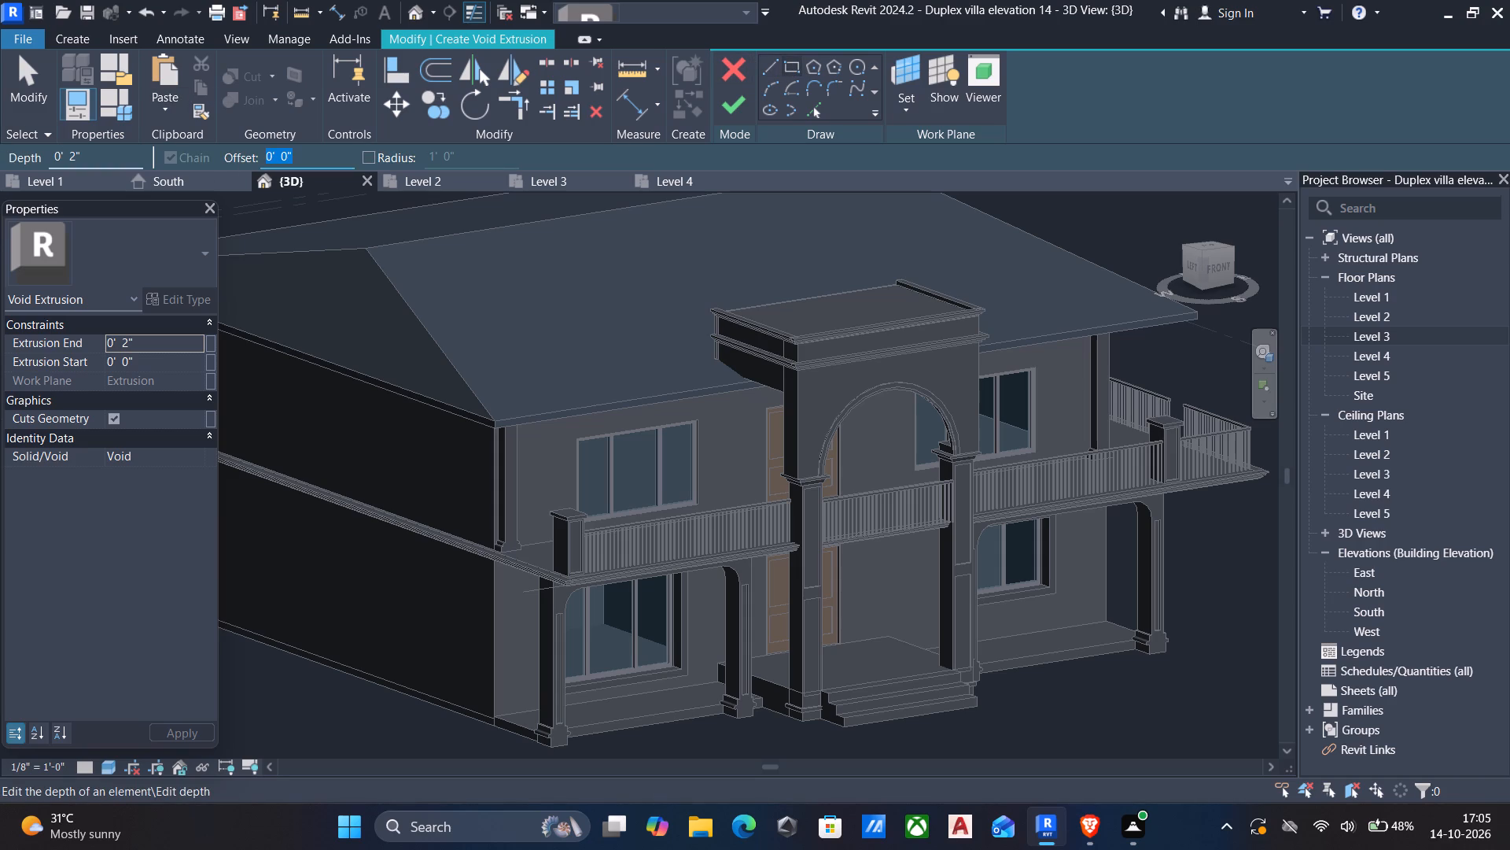
{"action": "type", "text": "1\""}
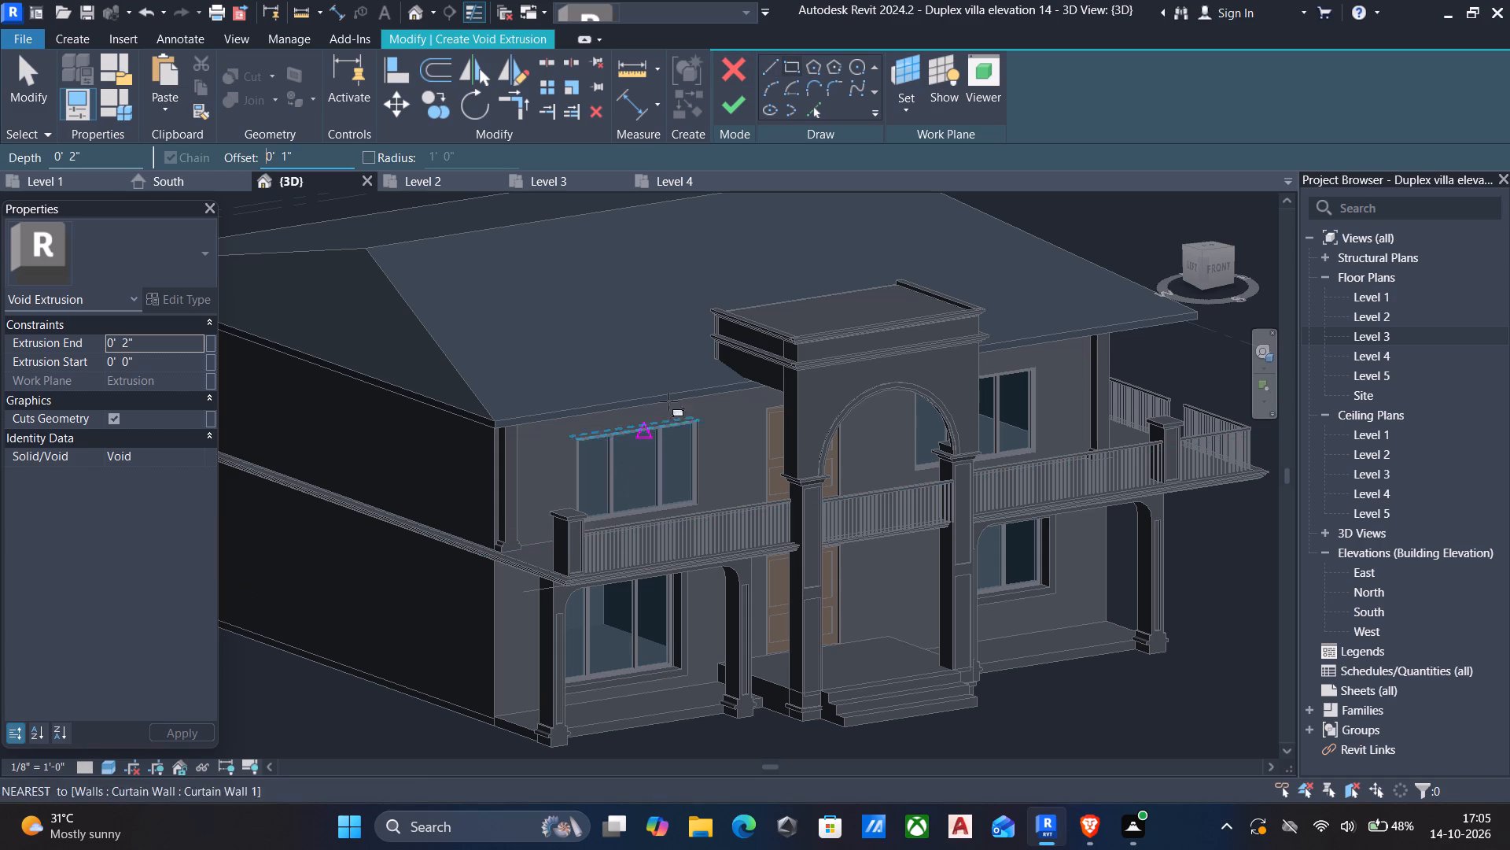
{"action": "left_click", "coordinate": [1216, 269]}
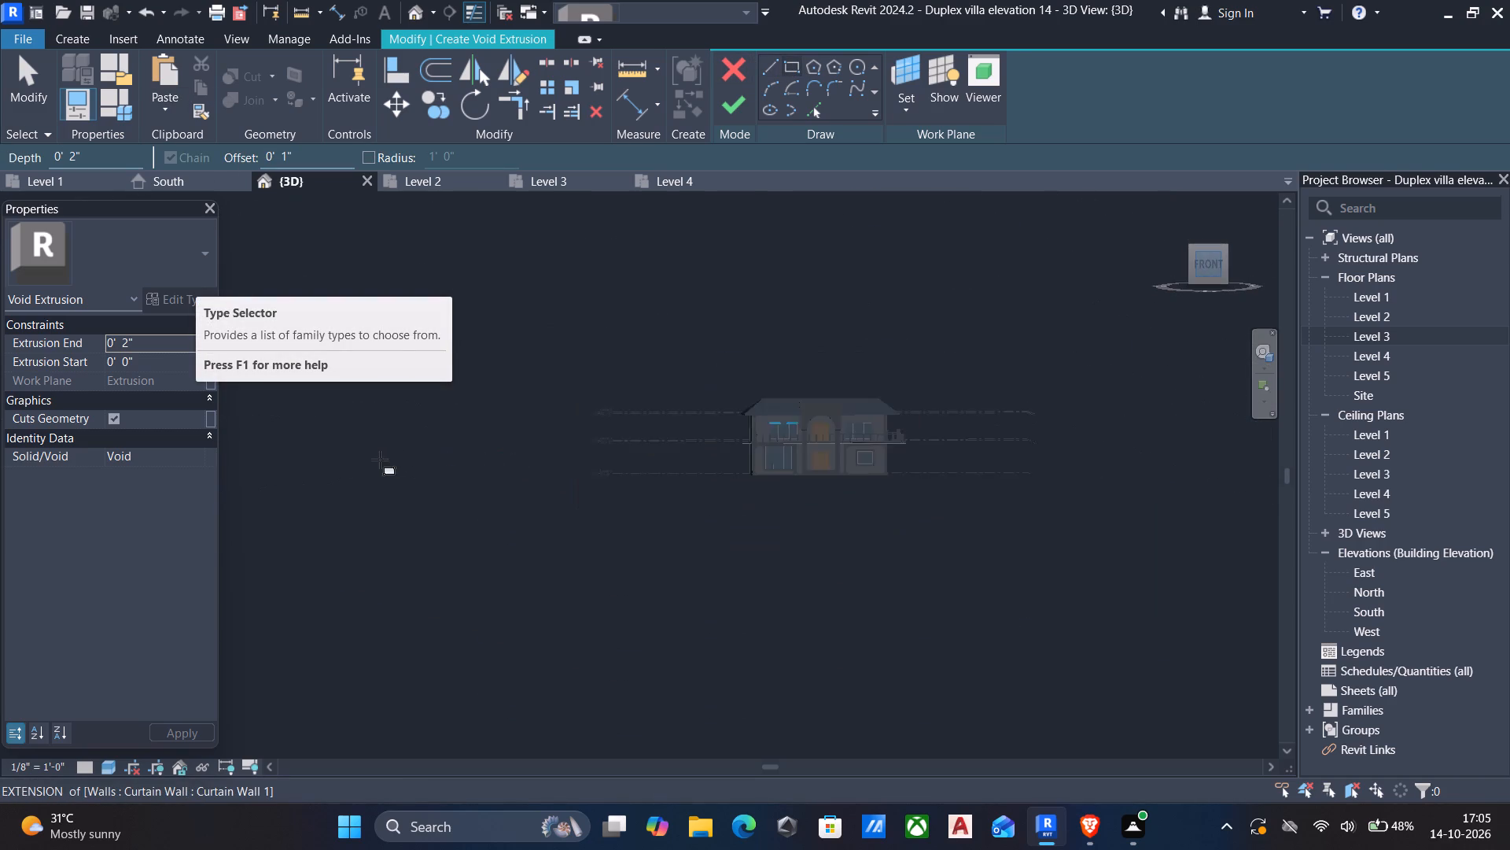
{"action": "scroll", "coordinate": [385, 480], "scroll_direction": "up", "scroll_amount": 10}
{"action": "scroll", "coordinate": [624, 461], "scroll_direction": "up", "scroll_amount": 6}
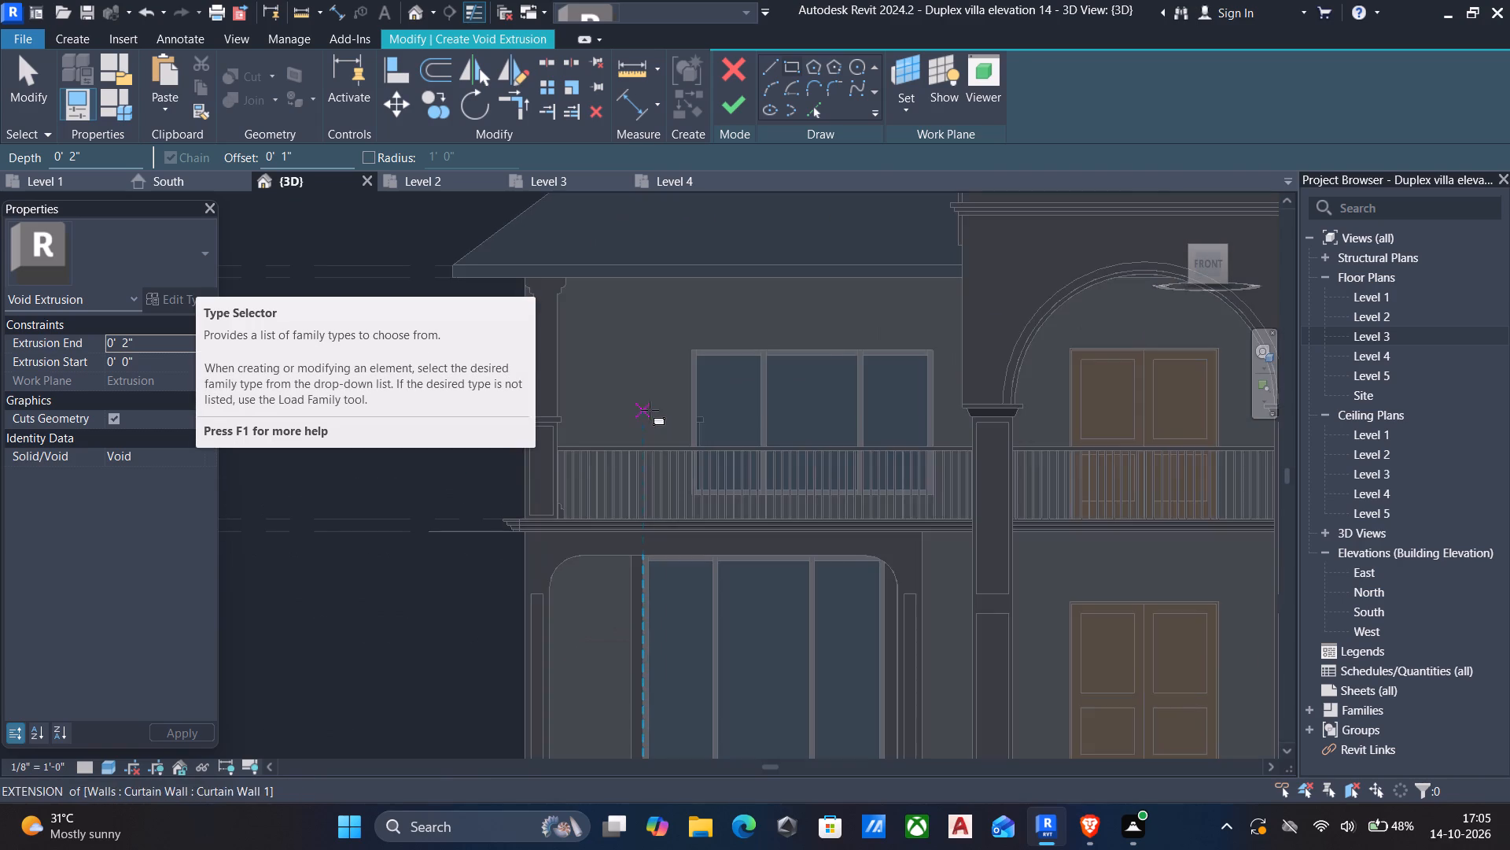
{"action": "middle_click_drag", "start_coordinate": [650, 410], "coordinate": [845, 456]}
{"action": "scroll", "coordinate": [761, 393], "scroll_direction": "up", "scroll_amount": 2}
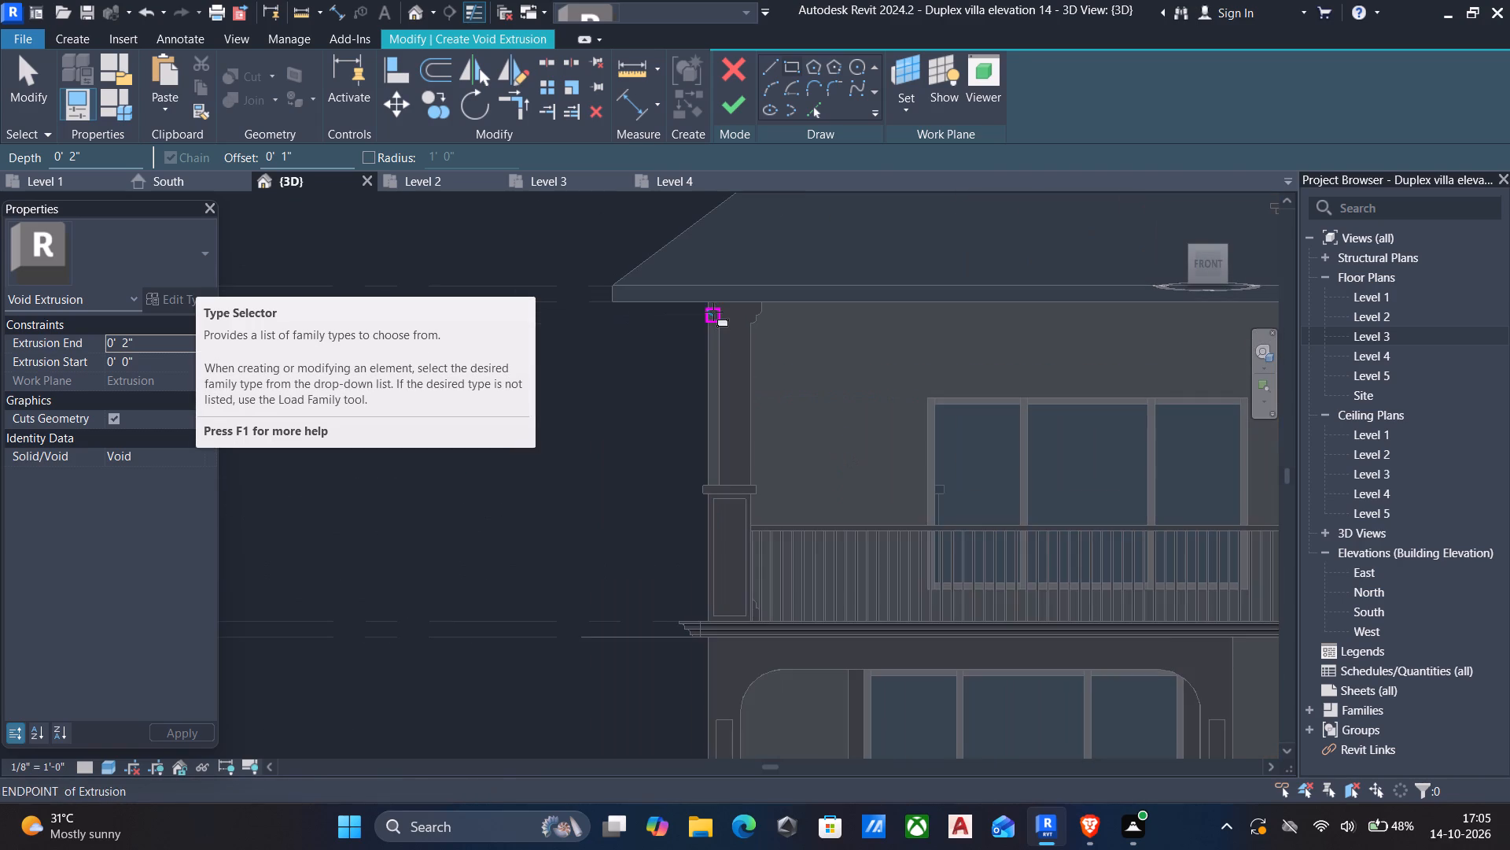
{"action": "scroll", "coordinate": [721, 327], "scroll_direction": "up", "scroll_amount": 5}
{"action": "left_click", "coordinate": [719, 317]}
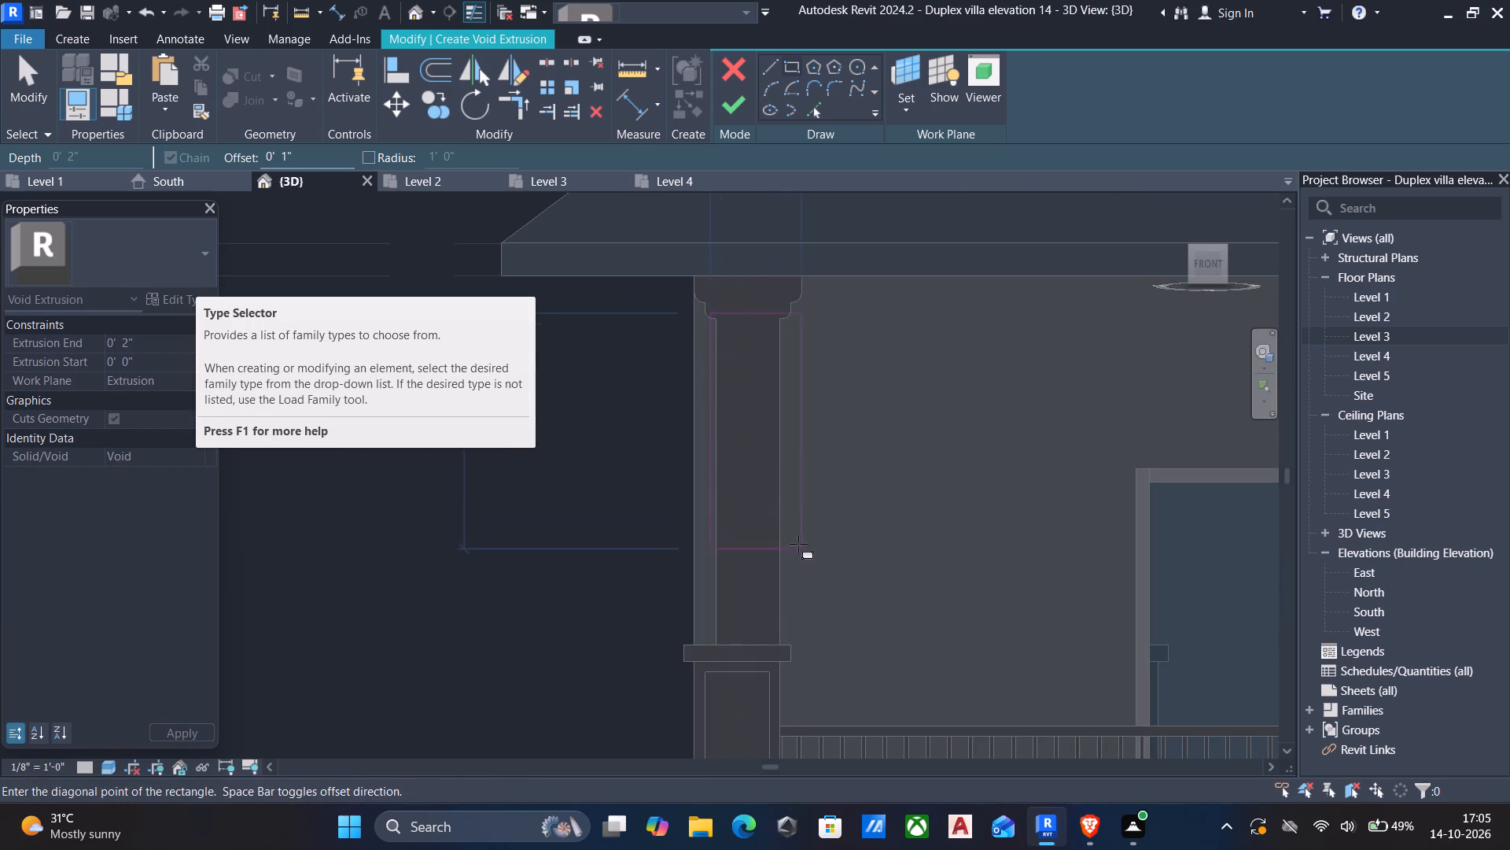
{"action": "key", "text": "space"}
{"action": "scroll", "coordinate": [801, 612], "scroll_direction": "down", "scroll_amount": 3}
{"action": "middle_click_drag", "start_coordinate": [802, 655], "coordinate": [801, 613]}
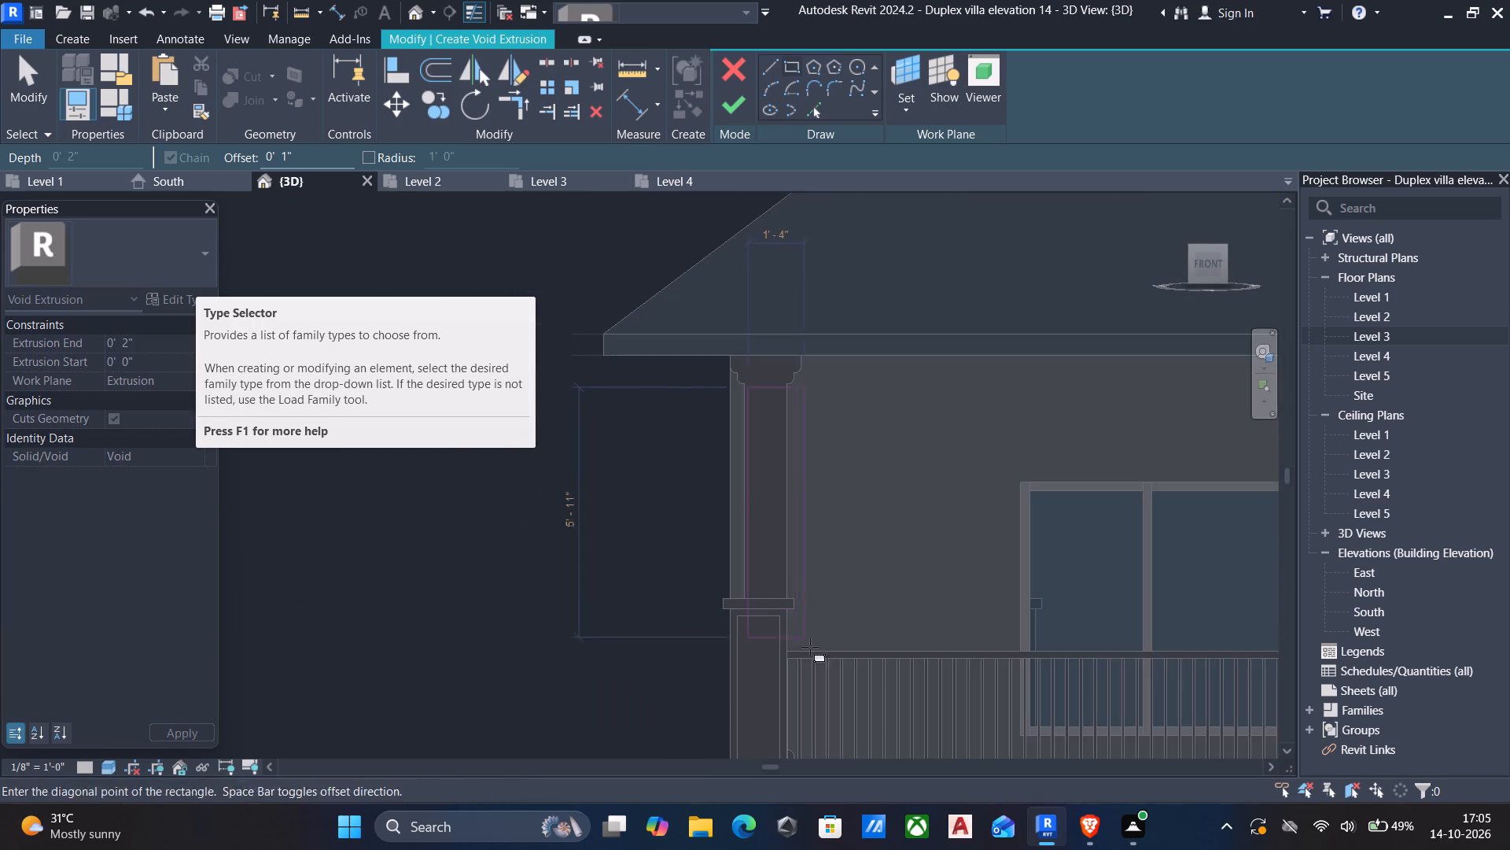
{"action": "middle_click_drag", "start_coordinate": [799, 672], "coordinate": [757, 581]}
{"action": "scroll", "coordinate": [761, 690], "scroll_direction": "up", "scroll_amount": 4}
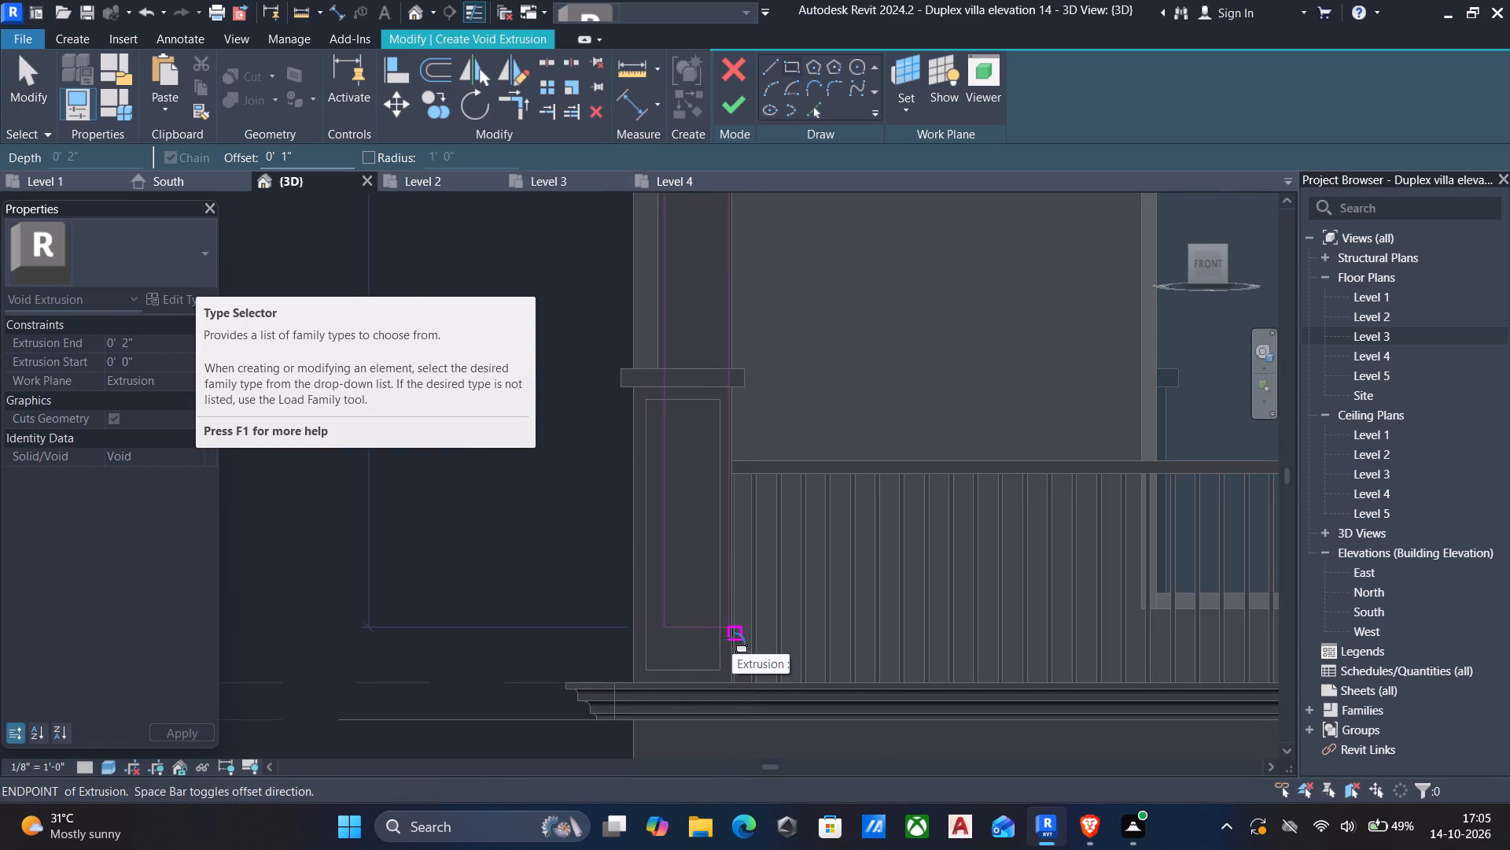
{"action": "scroll", "coordinate": [732, 637], "scroll_direction": "up", "scroll_amount": 15}
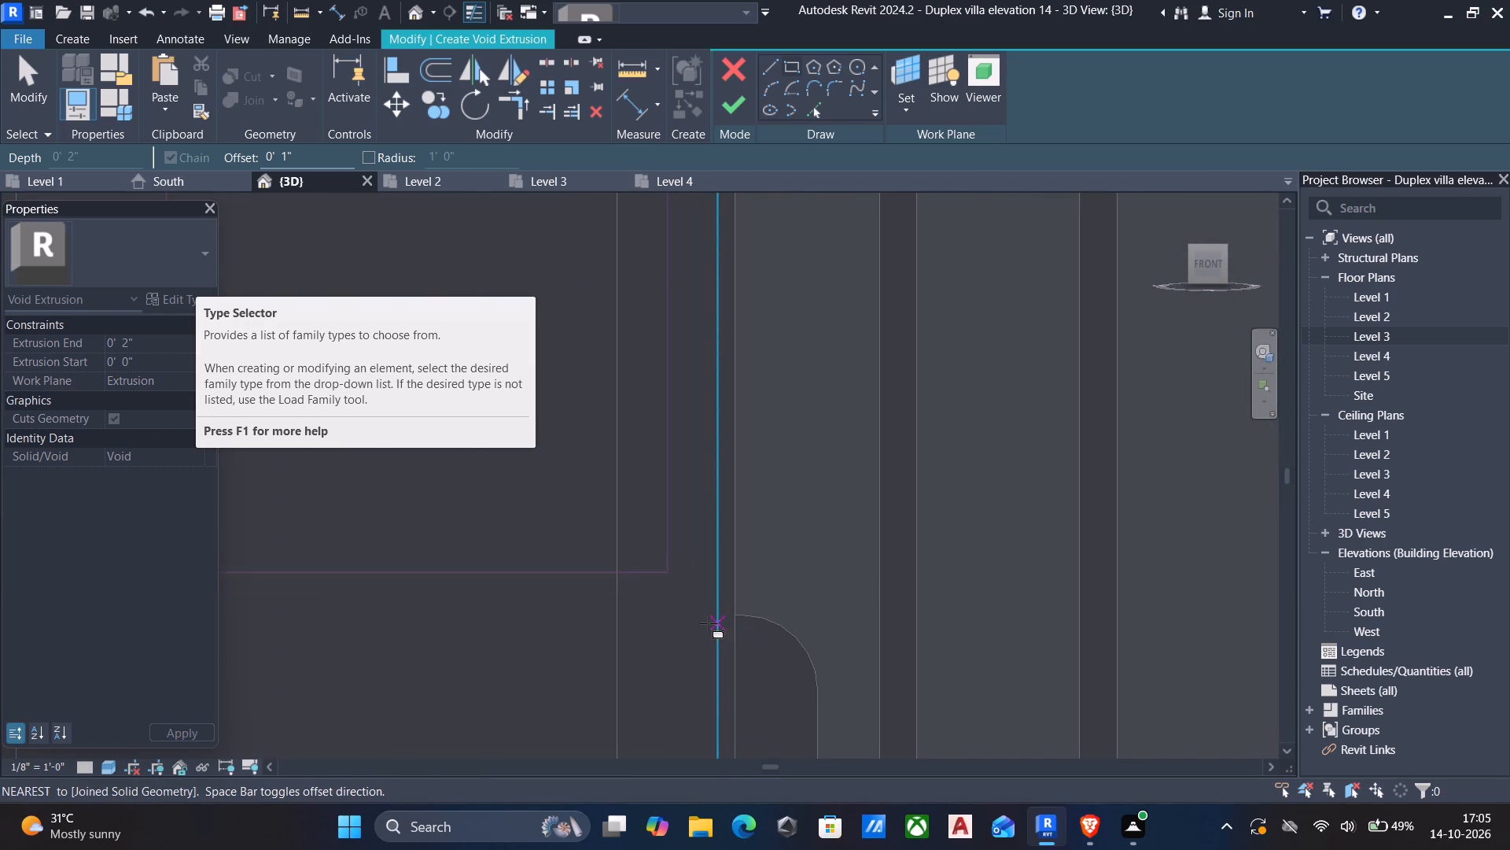
{"action": "scroll", "coordinate": [719, 617], "scroll_direction": "down", "scroll_amount": 12}
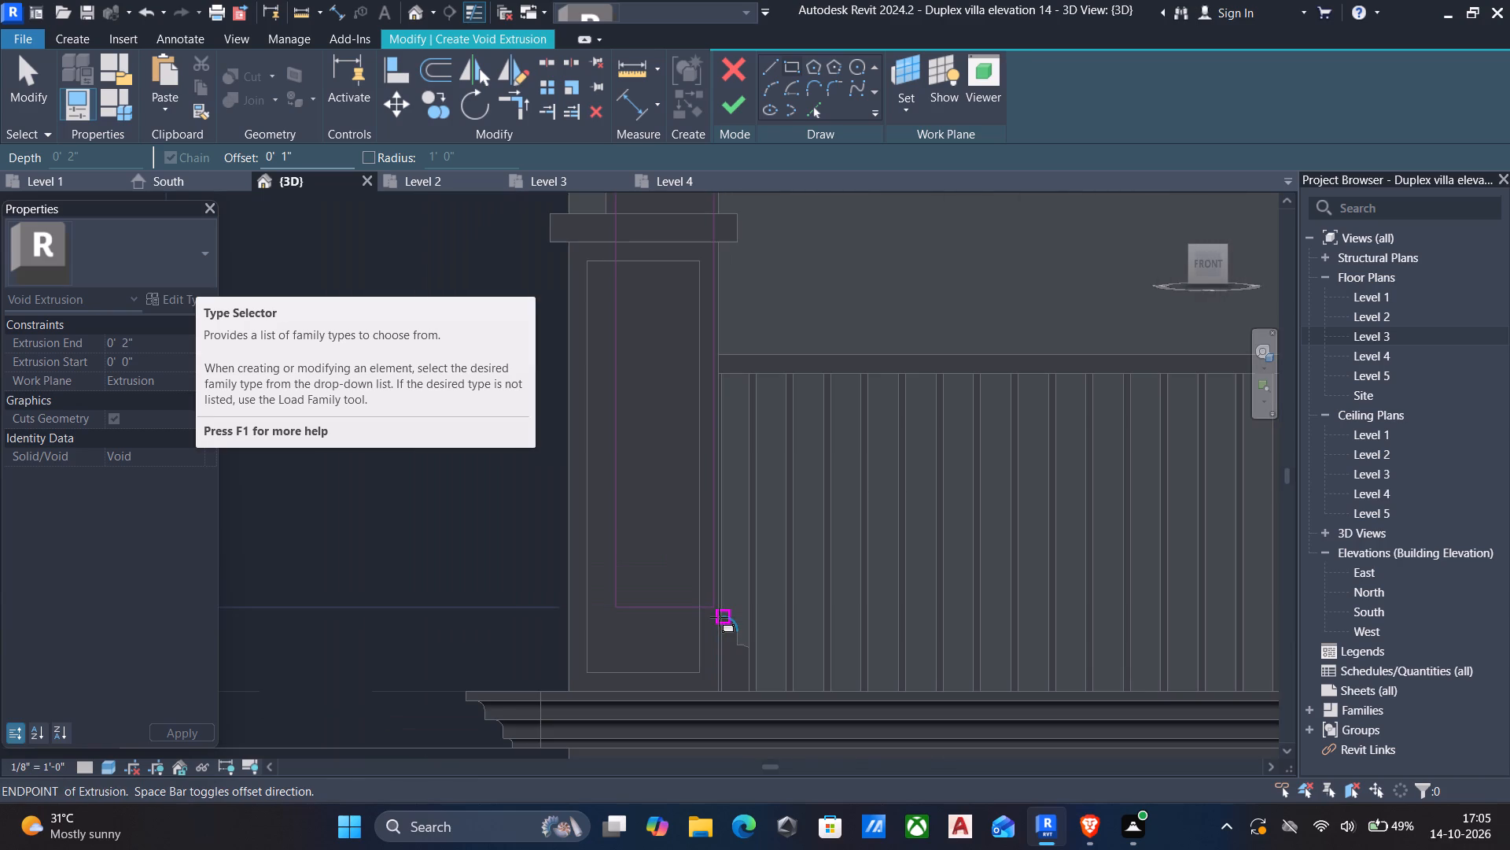
{"action": "scroll", "coordinate": [719, 617], "scroll_direction": "down", "scroll_amount": 3}
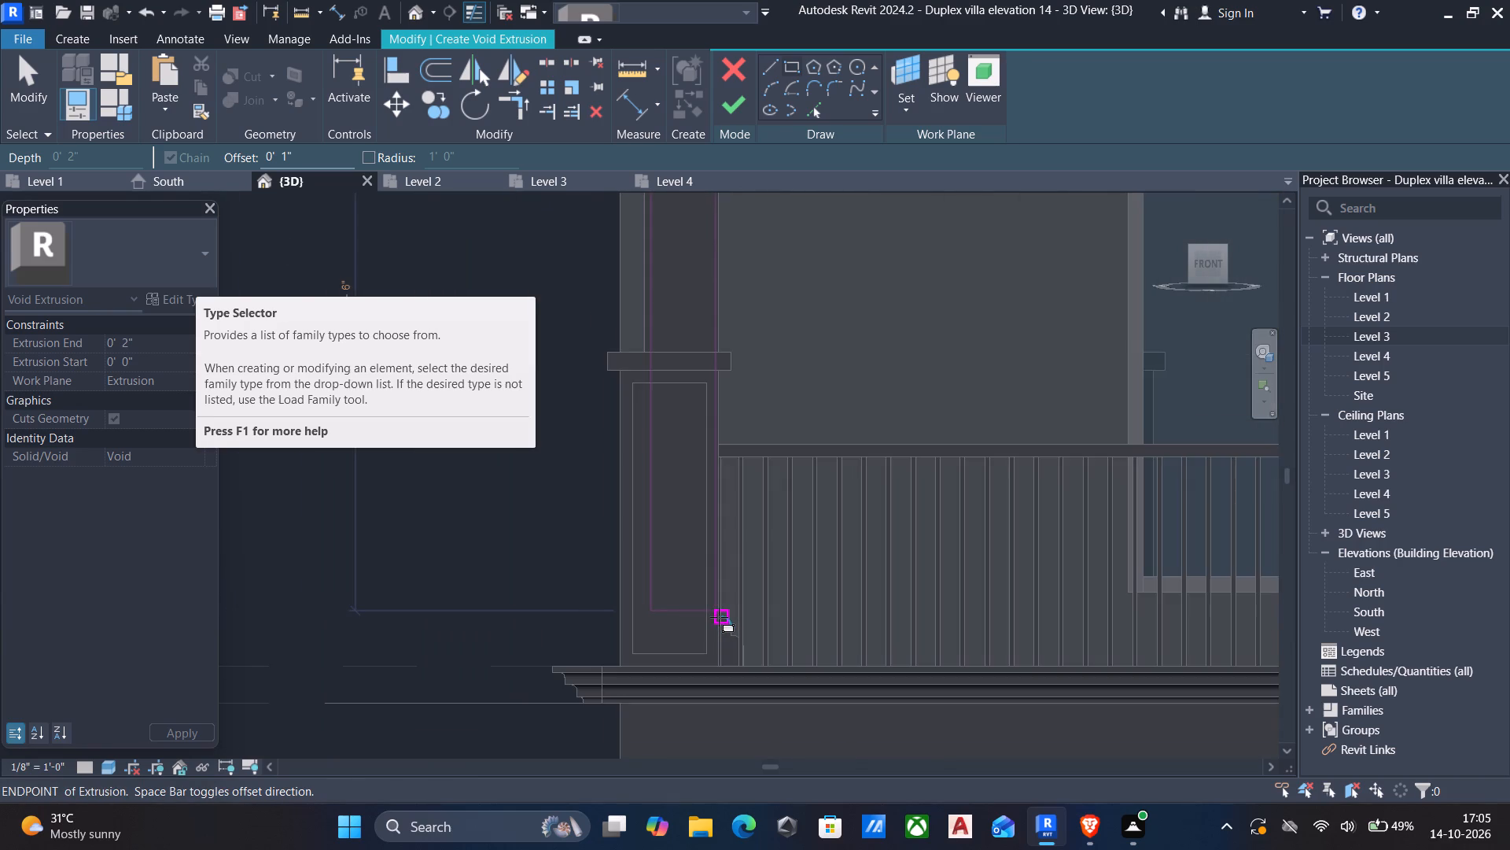
{"action": "scroll", "coordinate": [719, 617], "scroll_direction": "down", "scroll_amount": 2}
{"action": "scroll", "coordinate": [719, 617], "scroll_direction": "up", "scroll_amount": 5}
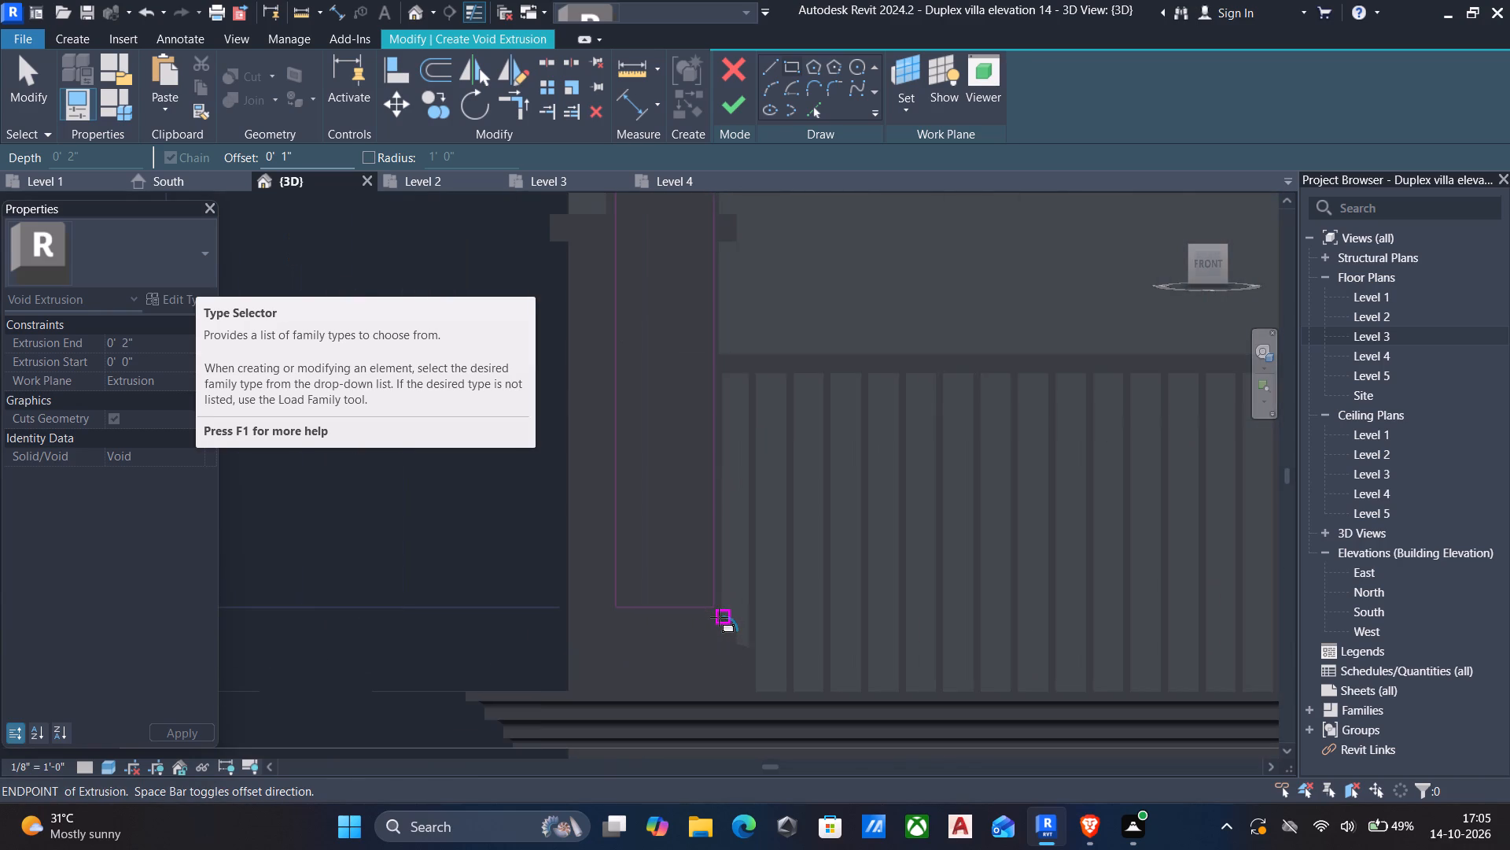
{"action": "middle_click", "coordinate": [719, 617]}
{"action": "middle_click_drag", "start_coordinate": [714, 619], "coordinate": [702, 623], "text": "shift"}
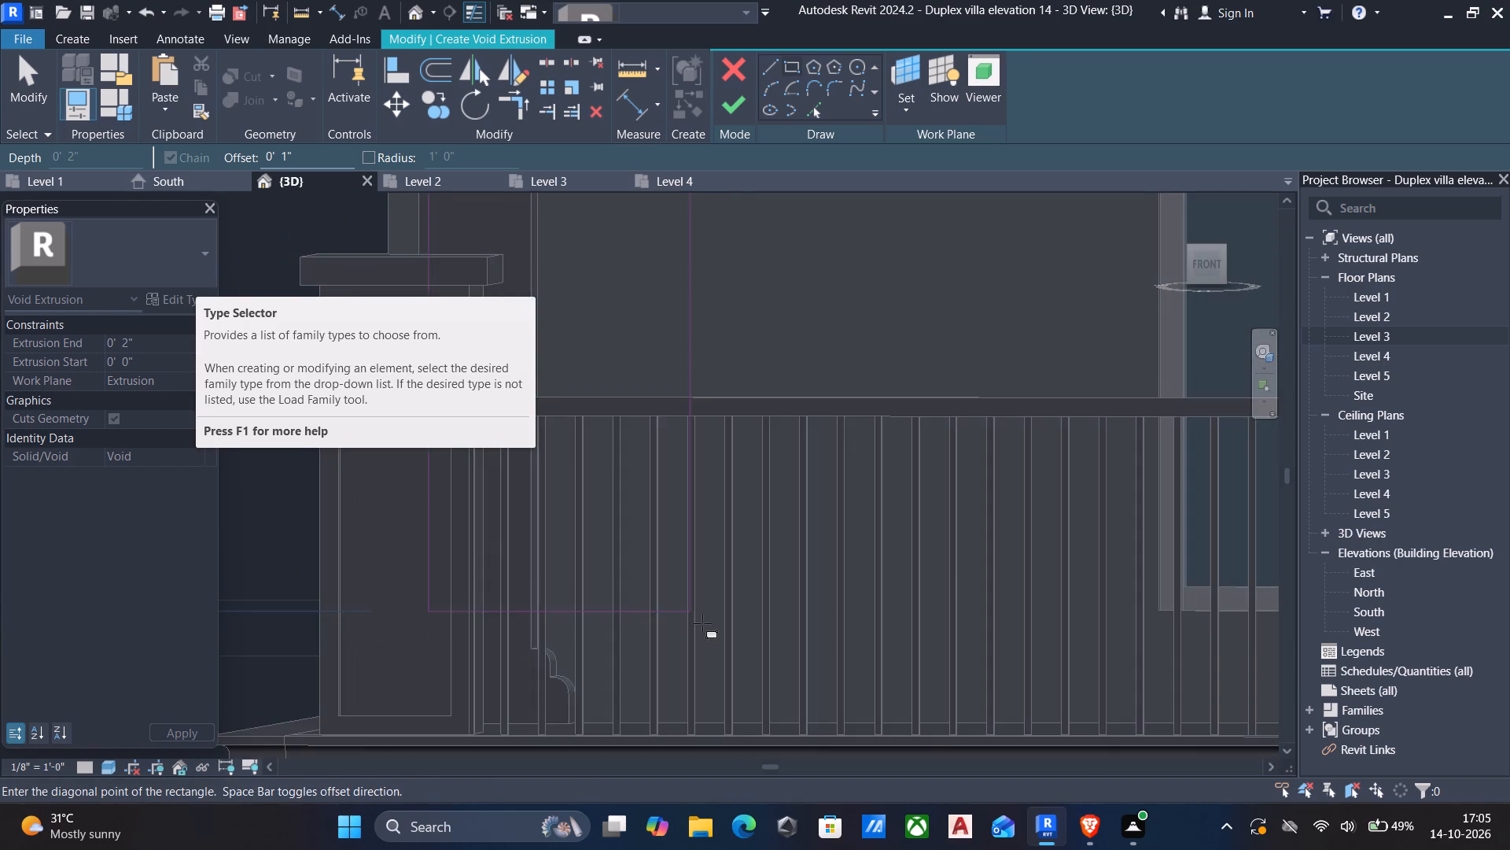
{"action": "middle_click_drag", "start_coordinate": [702, 623], "coordinate": [897, 541]}
{"action": "scroll", "coordinate": [897, 541], "scroll_direction": "down", "scroll_amount": 2}
{"action": "middle_click_drag", "start_coordinate": [897, 541], "coordinate": [879, 558], "text": "shift"}
{"action": "scroll", "coordinate": [879, 558], "scroll_direction": "down", "scroll_amount": 3}
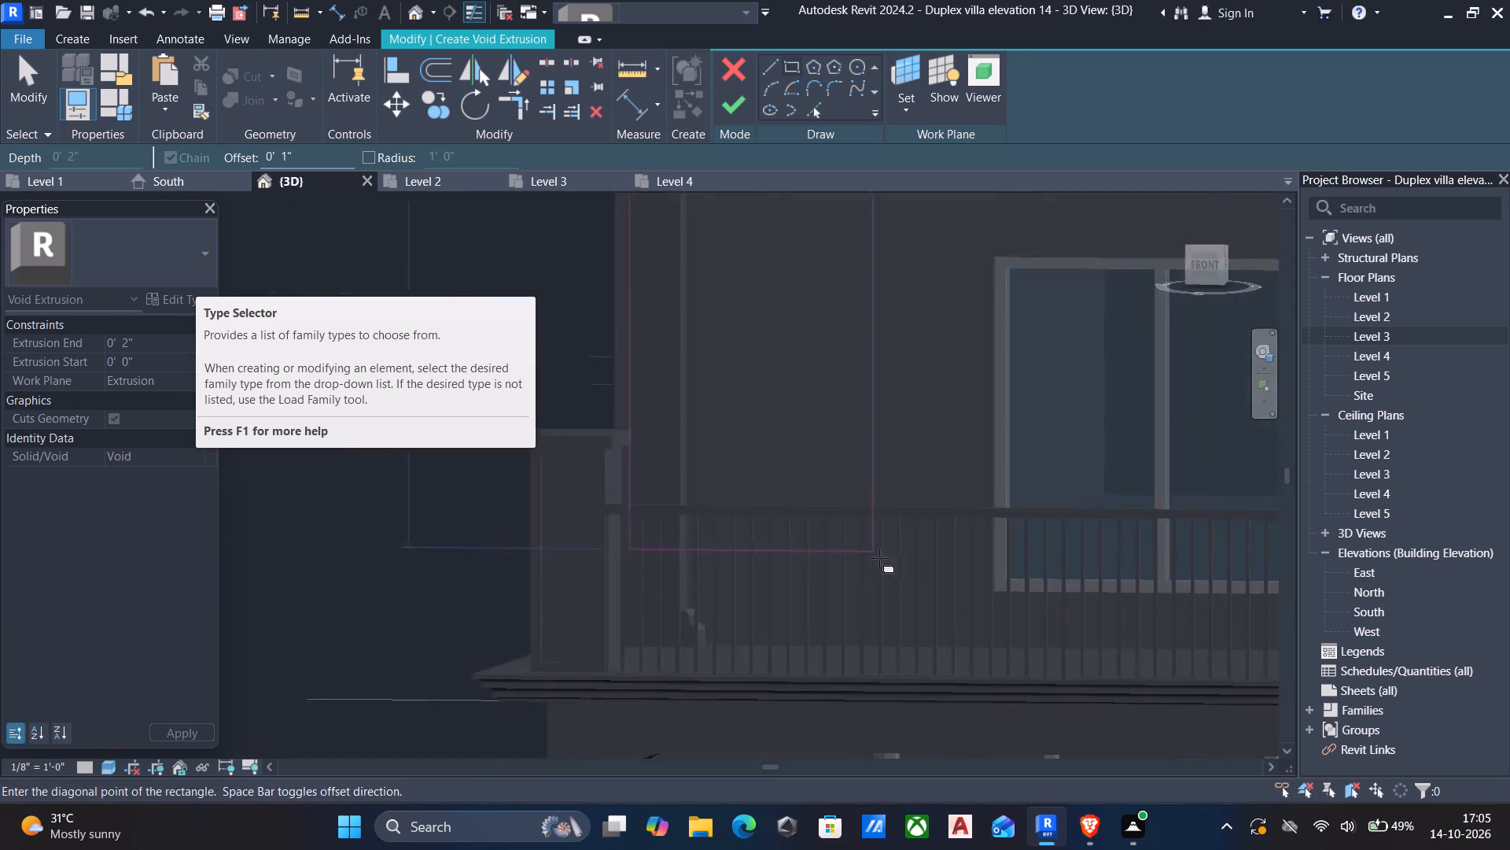
{"action": "scroll", "coordinate": [879, 558], "scroll_direction": "down", "scroll_amount": 2}
{"action": "middle_click_drag", "start_coordinate": [879, 558], "coordinate": [975, 509]}
{"action": "scroll", "coordinate": [805, 550], "scroll_direction": "up", "scroll_amount": 10}
{"action": "scroll", "coordinate": [872, 567], "scroll_direction": "up", "scroll_amount": 4}
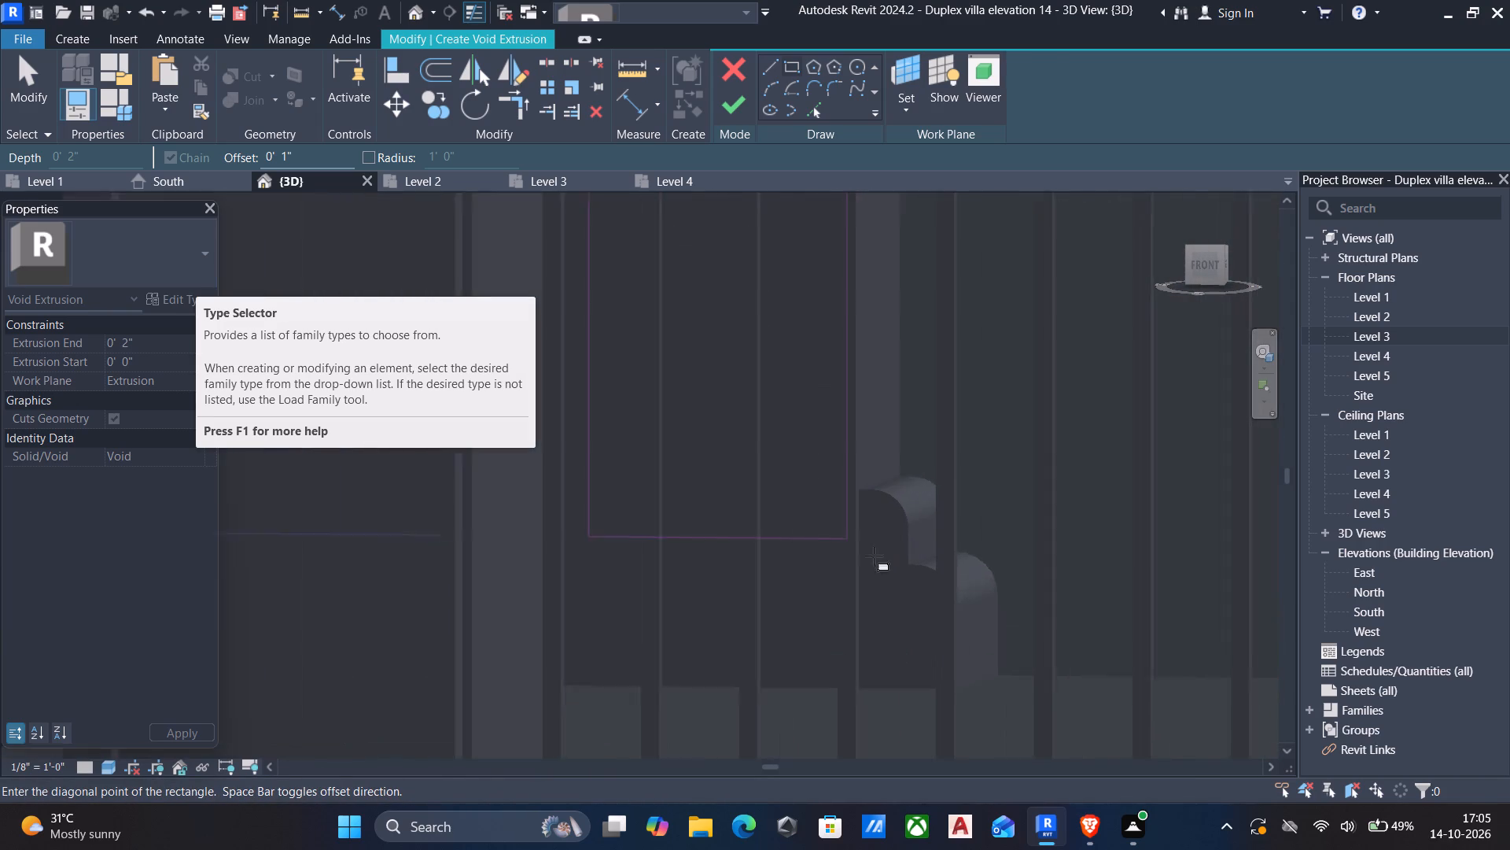
{"action": "scroll", "coordinate": [874, 556], "scroll_direction": "up", "scroll_amount": 1}
{"action": "scroll", "coordinate": [872, 492], "scroll_direction": "up", "scroll_amount": 5}
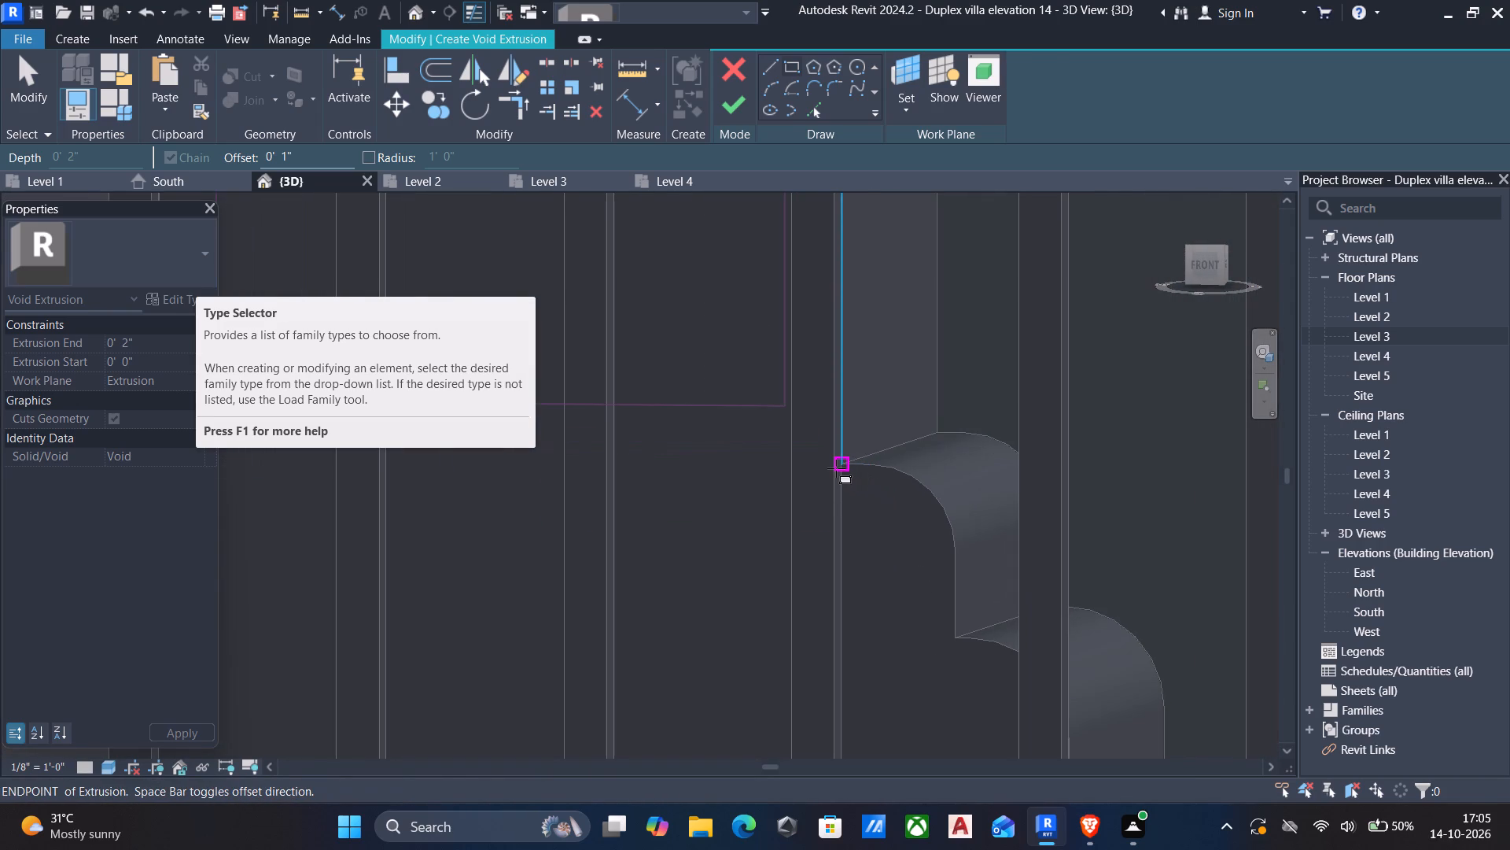
{"action": "left_click", "coordinate": [836, 468]}
{"action": "scroll", "coordinate": [836, 468], "scroll_direction": "down", "scroll_amount": 11}
{"action": "key", "text": "Escape"}
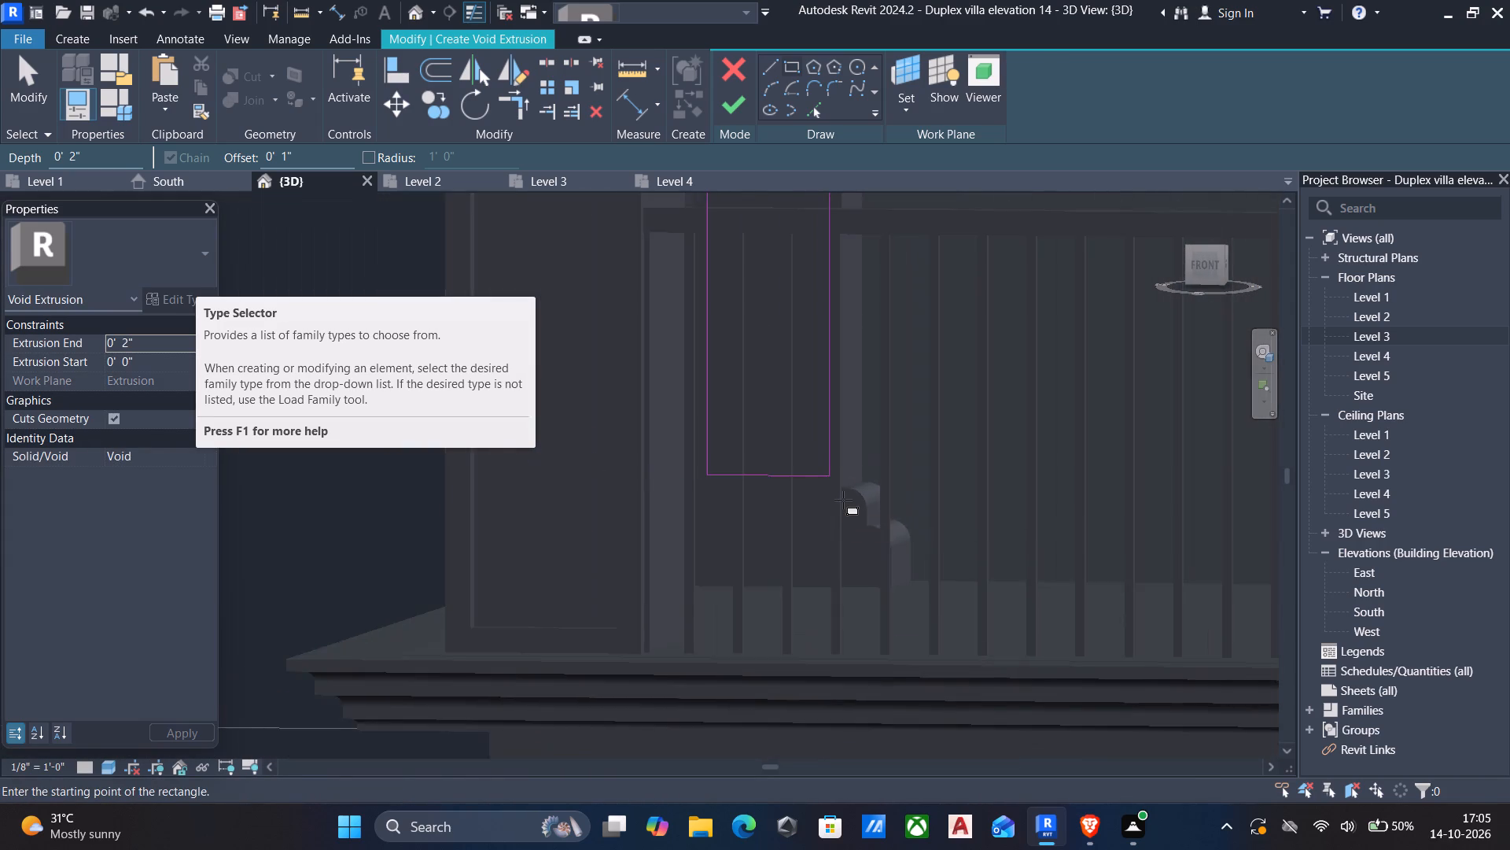
Copy the whole rectangle sketch to the matching position on the opposite corner pilaster, aligning it with the shaft corner below the capital.
{"action": "scroll", "coordinate": [842, 504], "scroll_direction": "down", "scroll_amount": 6}
{"action": "middle_click_drag", "start_coordinate": [849, 504], "coordinate": [829, 558], "text": "shift"}
{"action": "scroll", "coordinate": [829, 567], "scroll_direction": "down", "scroll_amount": 6, "text": "shift"}
{"action": "middle_click_drag", "start_coordinate": [852, 483], "coordinate": [773, 469]}
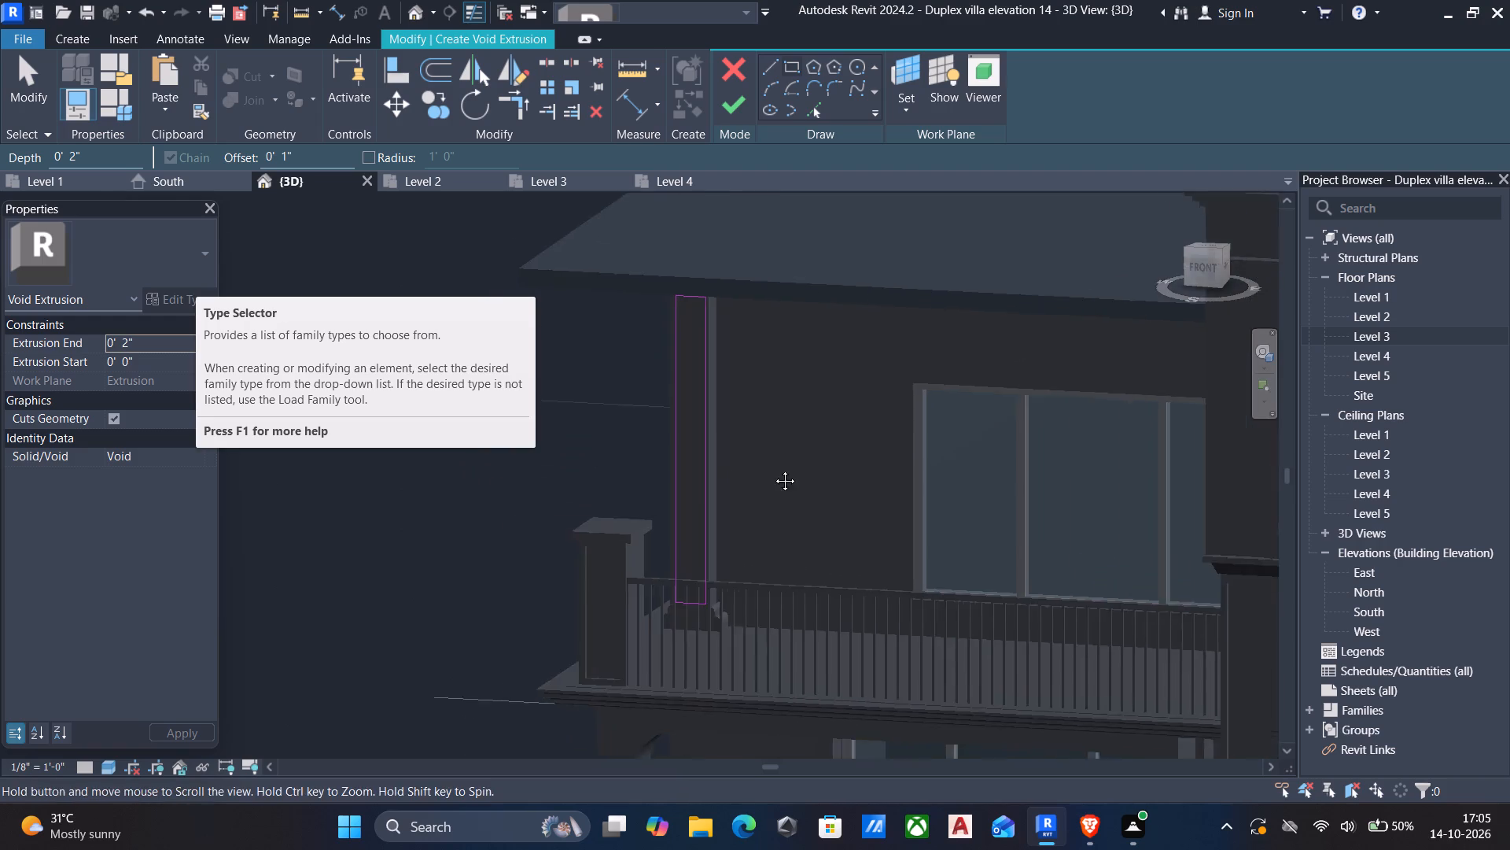
{"action": "middle_click_drag", "start_coordinate": [773, 469], "coordinate": [772, 469]}
{"action": "scroll", "coordinate": [772, 469], "scroll_direction": "down", "scroll_amount": 6}
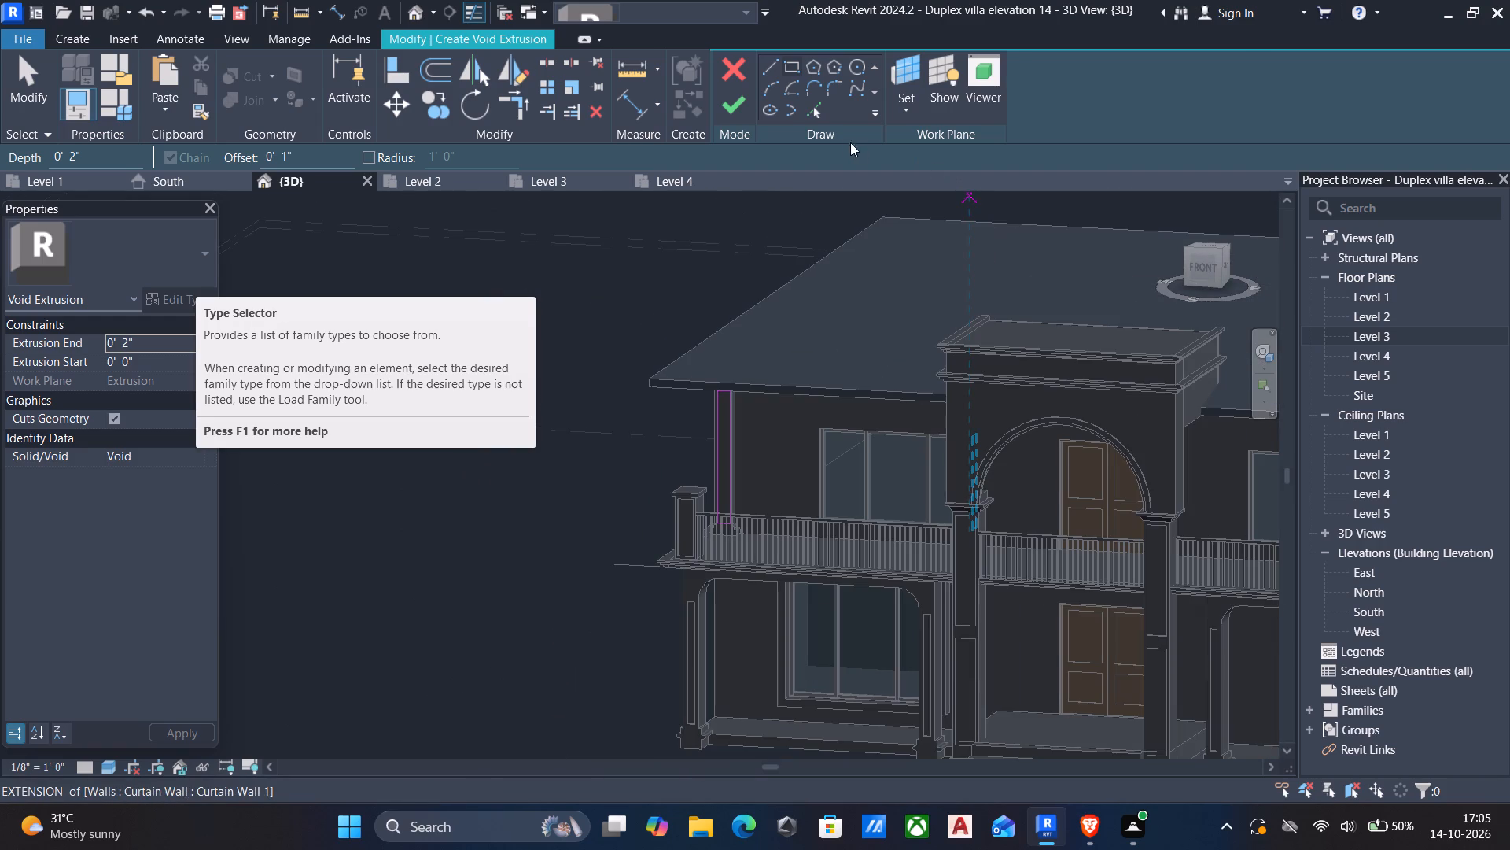
{"action": "left_click", "coordinate": [1195, 266]}
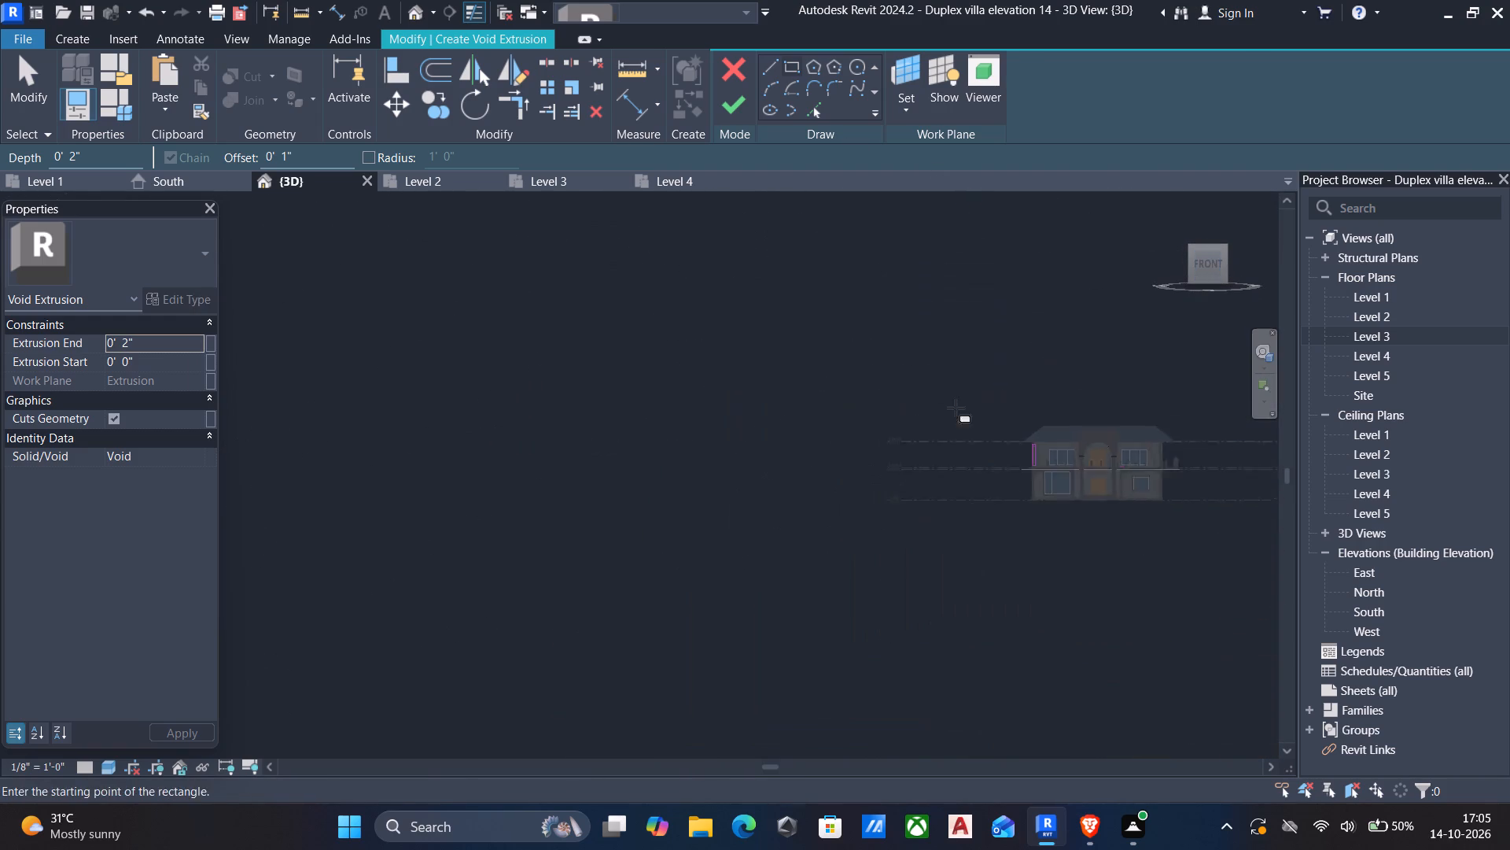
{"action": "scroll", "coordinate": [862, 472], "scroll_direction": "up", "scroll_amount": 6}
{"action": "key", "text": "Escape"}
{"action": "middle_click_drag", "start_coordinate": [676, 486], "coordinate": [1193, 452]}
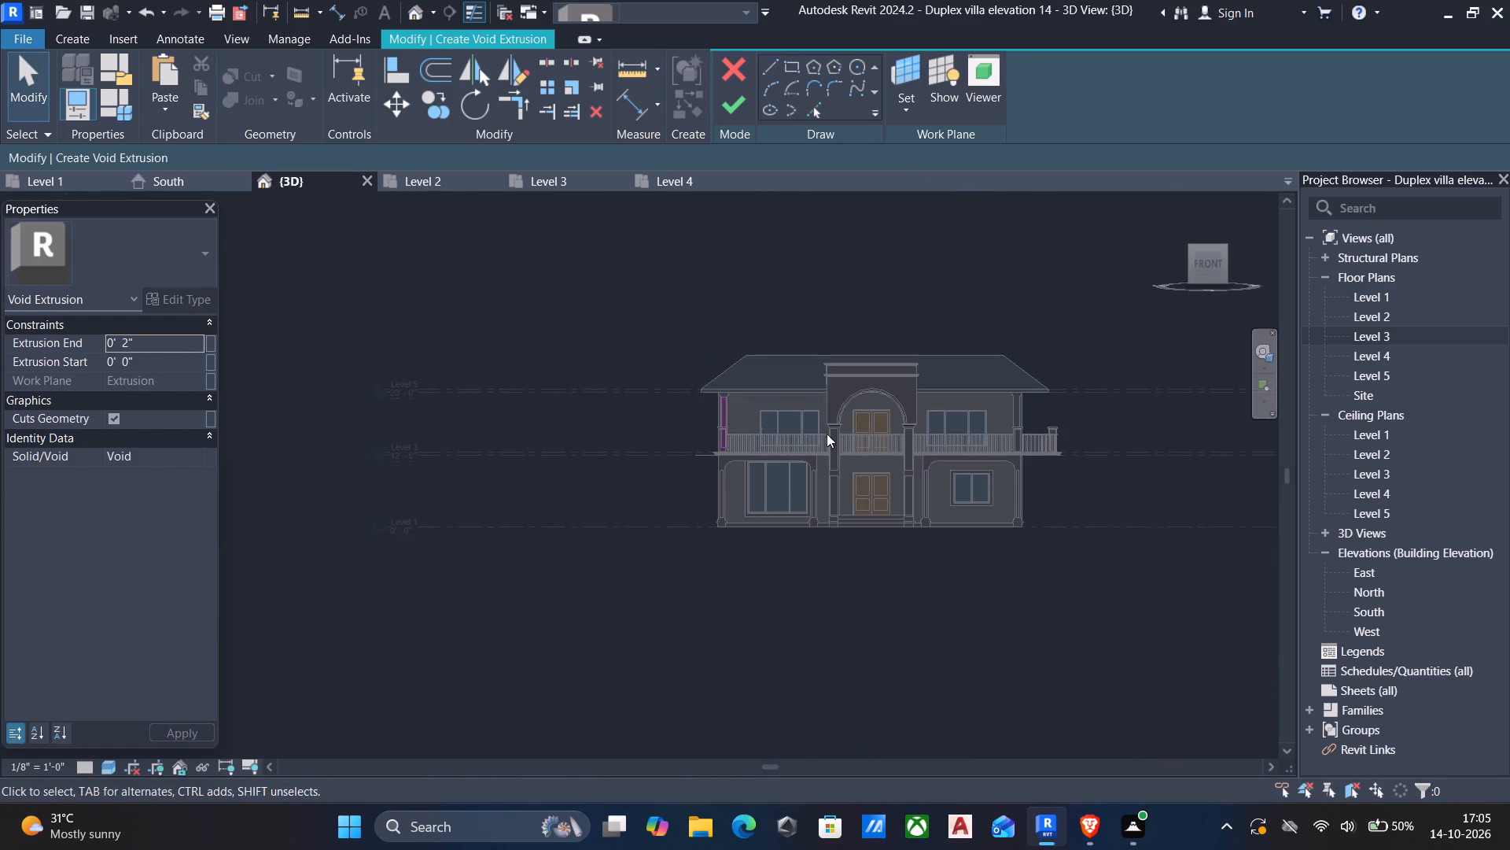
{"action": "scroll", "coordinate": [827, 434], "scroll_direction": "up", "scroll_amount": 5}
{"action": "left_click_drag", "start_coordinate": [565, 320], "coordinate": [680, 560]}
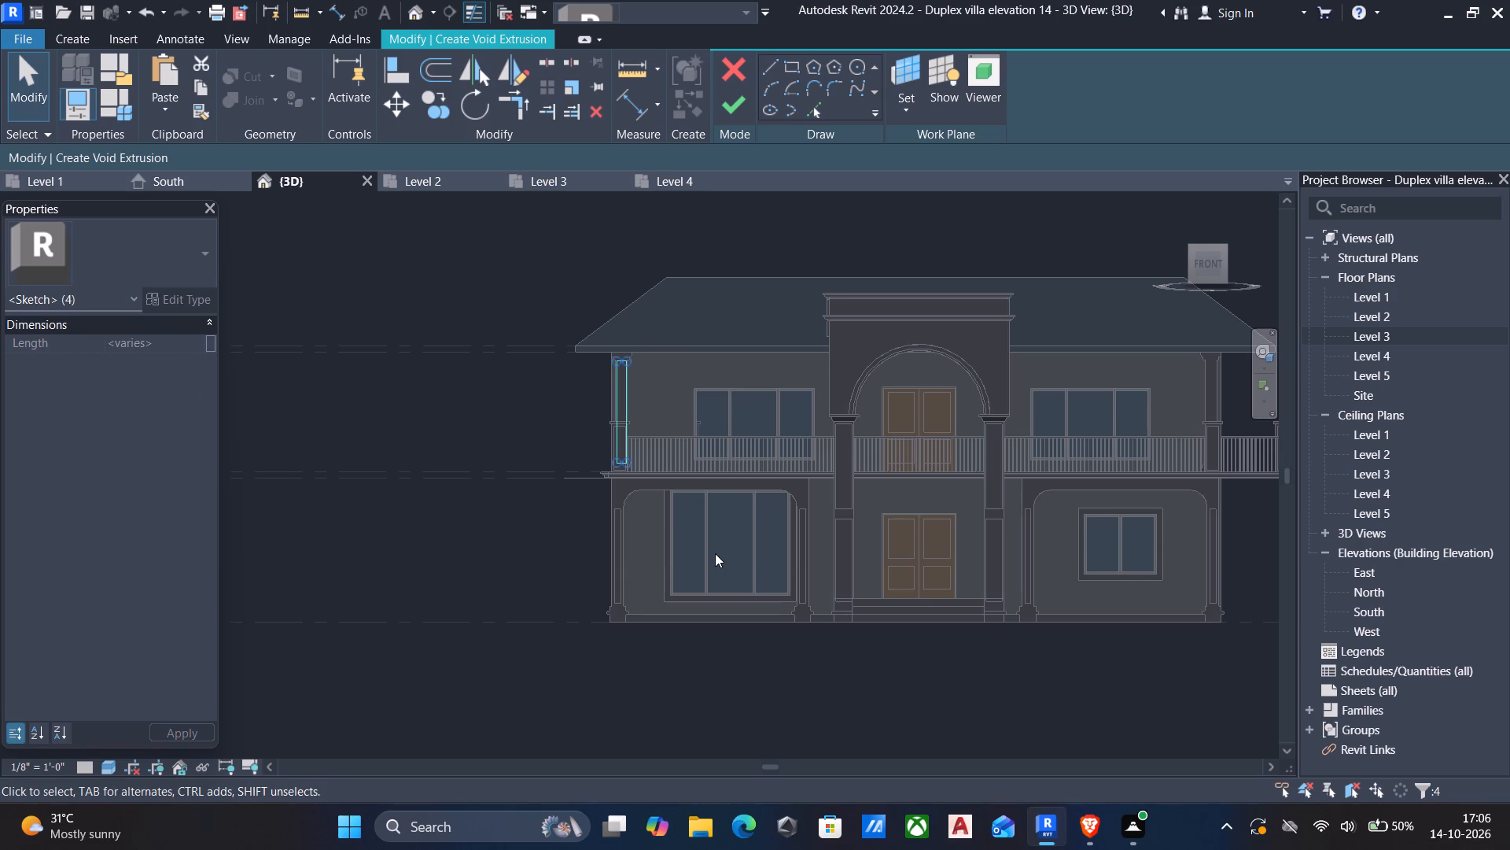
{"action": "key", "text": "c"}
{"action": "key", "text": "o"}
{"action": "scroll", "coordinate": [590, 358], "scroll_direction": "up", "scroll_amount": 6}
{"action": "scroll", "coordinate": [684, 406], "scroll_direction": "up", "scroll_amount": 5}
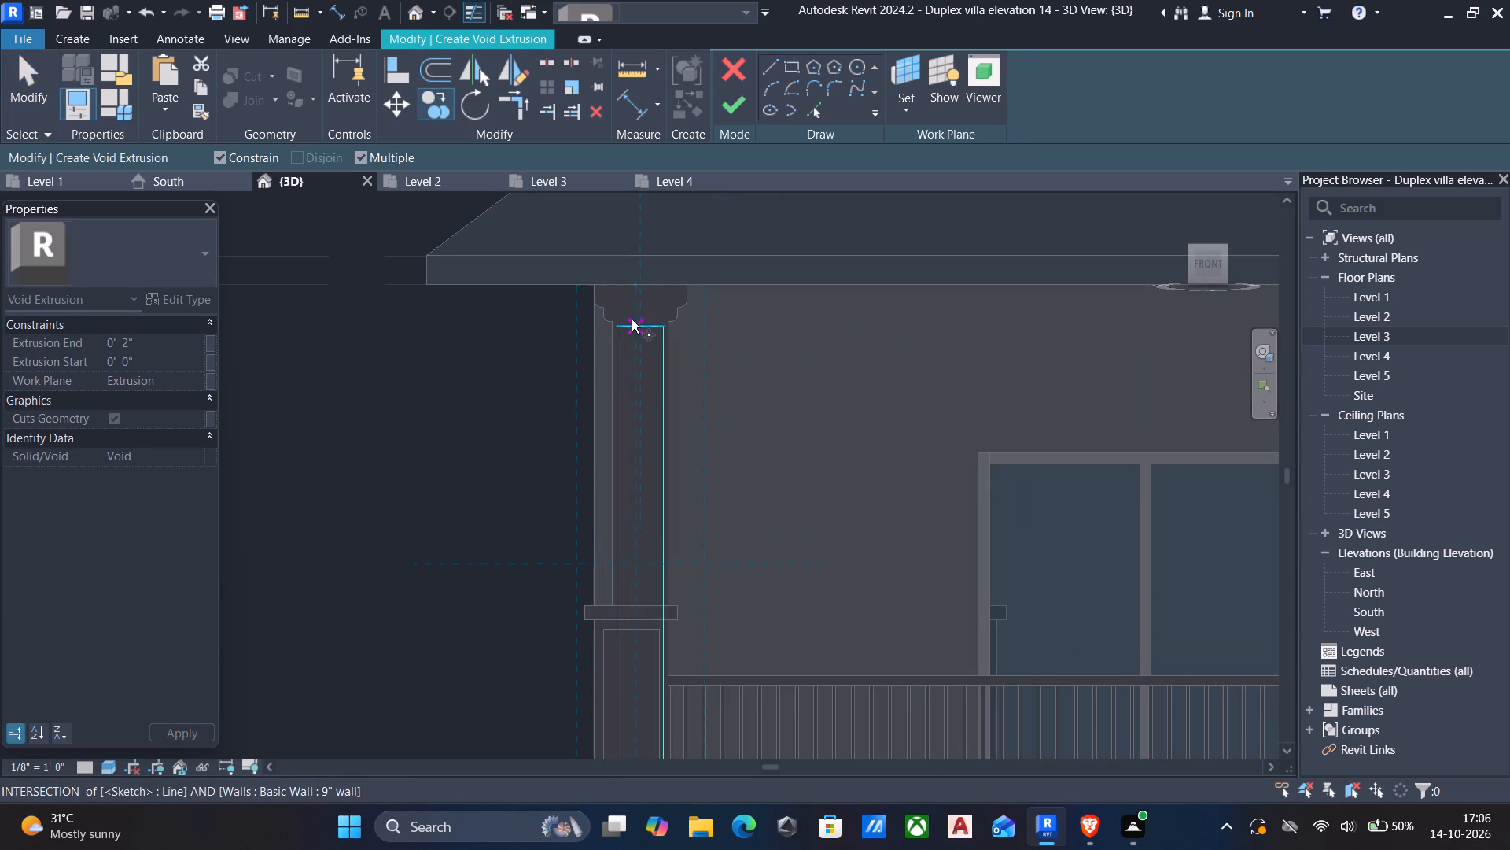
{"action": "scroll", "coordinate": [617, 323], "scroll_direction": "up", "scroll_amount": 6}
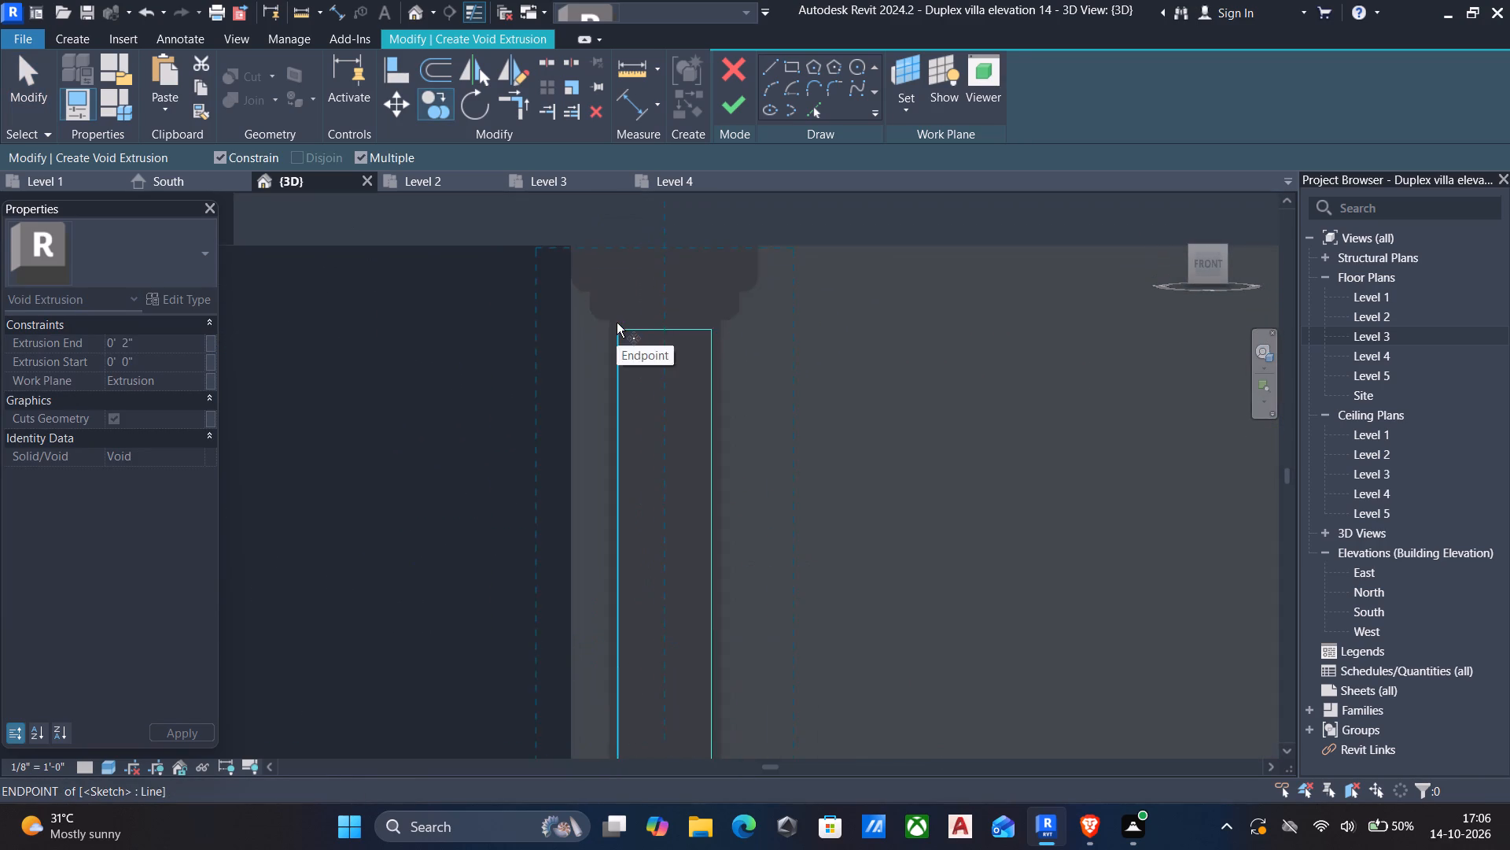
{"action": "scroll", "coordinate": [617, 323], "scroll_direction": "up", "scroll_amount": 5}
{"action": "left_click", "coordinate": [595, 317]}
{"action": "scroll", "coordinate": [725, 342], "scroll_direction": "down", "scroll_amount": 5}
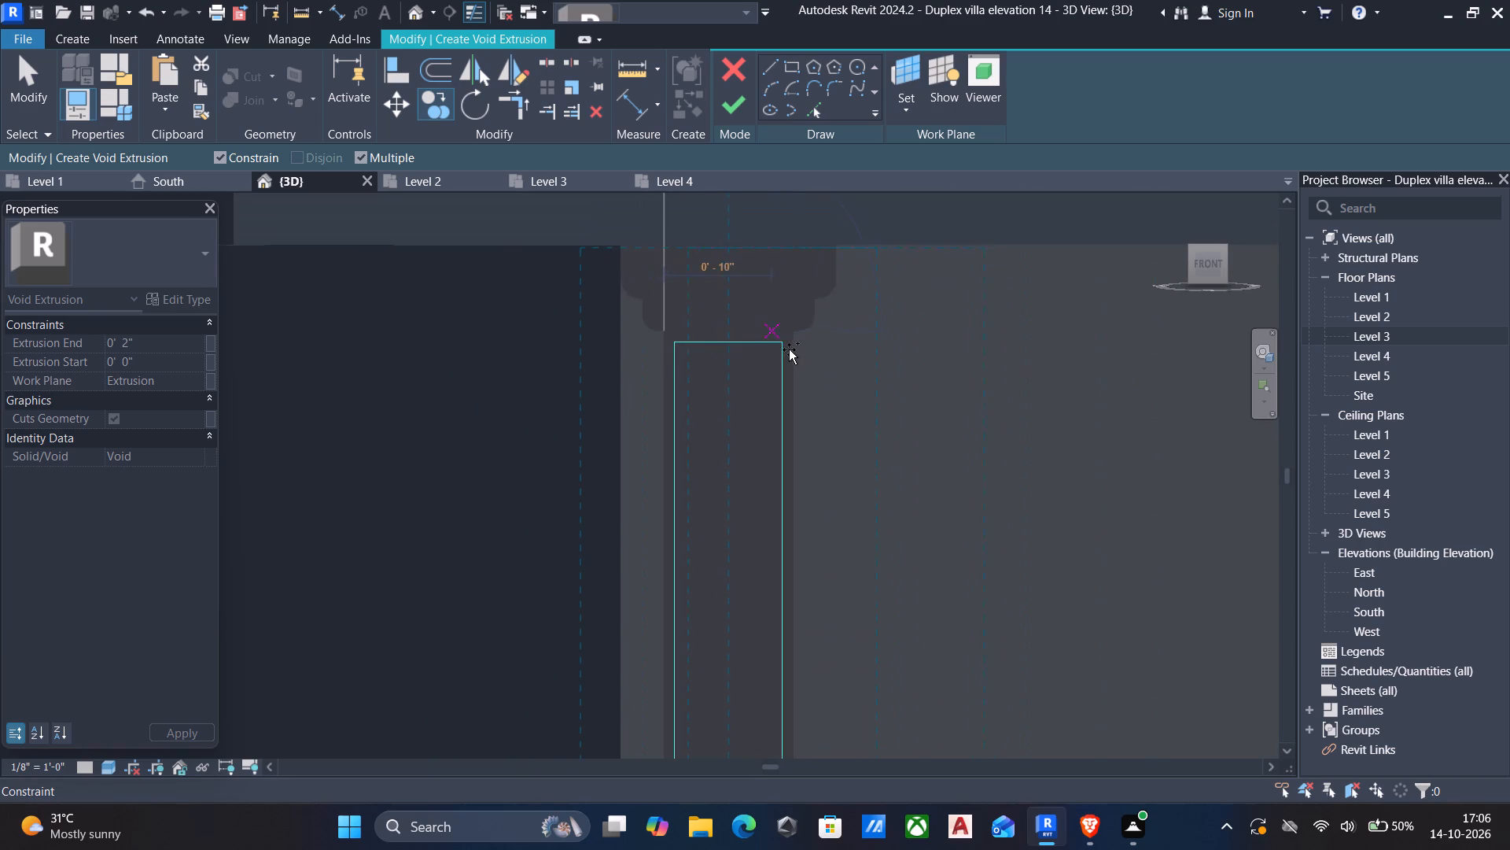
{"action": "scroll", "coordinate": [790, 351], "scroll_direction": "down", "scroll_amount": 6}
{"action": "middle_click_drag", "start_coordinate": [956, 348], "coordinate": [498, 361]}
{"action": "scroll", "coordinate": [497, 361], "scroll_direction": "down", "scroll_amount": 7}
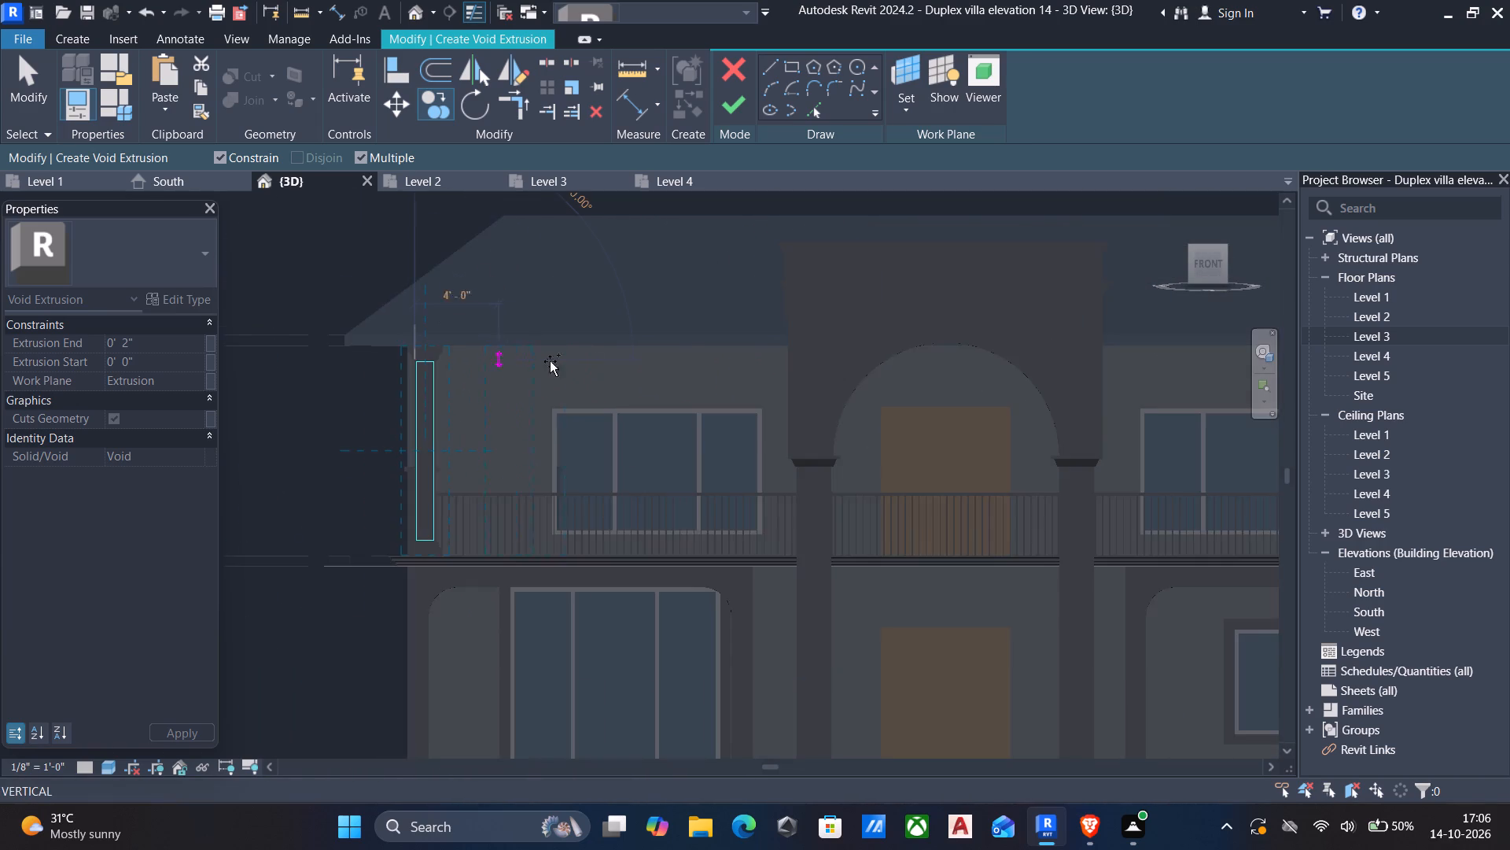
{"action": "middle_click_drag", "start_coordinate": [724, 371], "coordinate": [583, 379]}
{"action": "scroll", "coordinate": [582, 379], "scroll_direction": "down", "scroll_amount": 5}
{"action": "scroll", "coordinate": [957, 386], "scroll_direction": "up", "scroll_amount": 5}
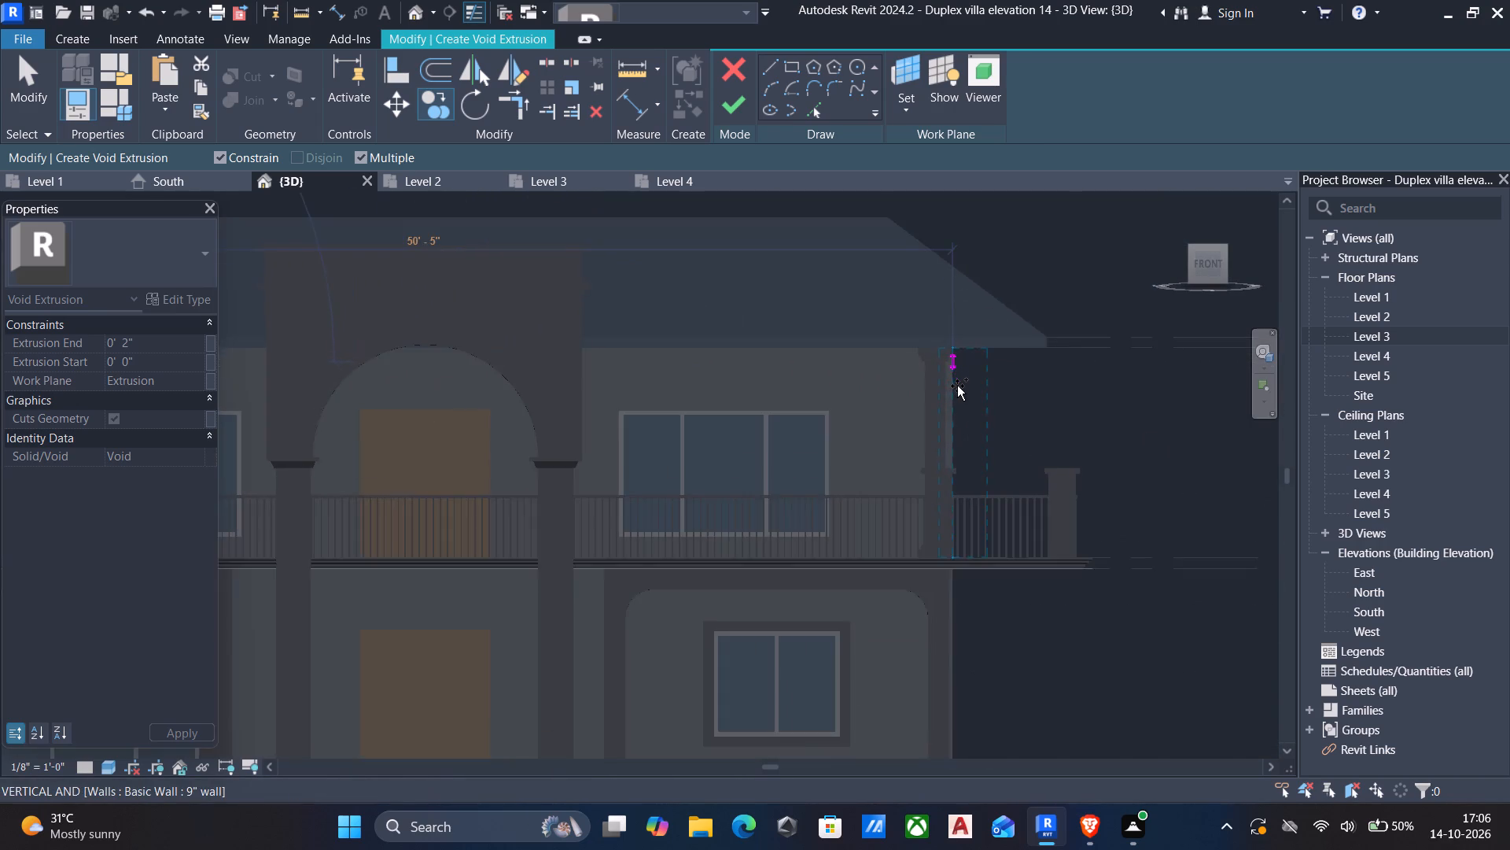
{"action": "scroll", "coordinate": [957, 386], "scroll_direction": "up", "scroll_amount": 17}
{"action": "middle_click_drag", "start_coordinate": [921, 381], "coordinate": [985, 634]}
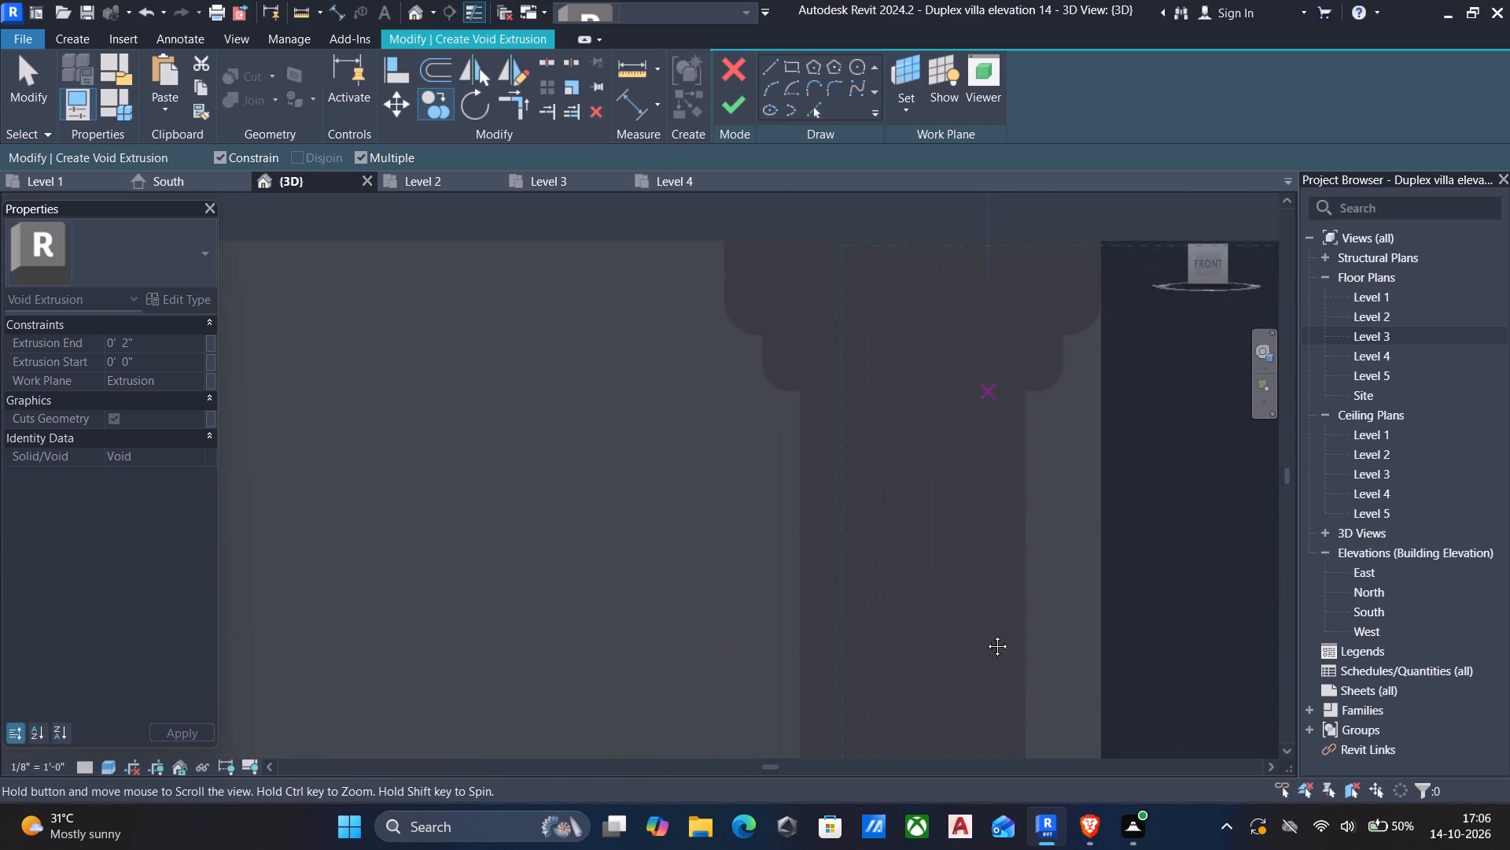
{"action": "middle_click_drag", "start_coordinate": [985, 634], "coordinate": [986, 635]}
{"action": "scroll", "coordinate": [807, 397], "scroll_direction": "up", "scroll_amount": 2}
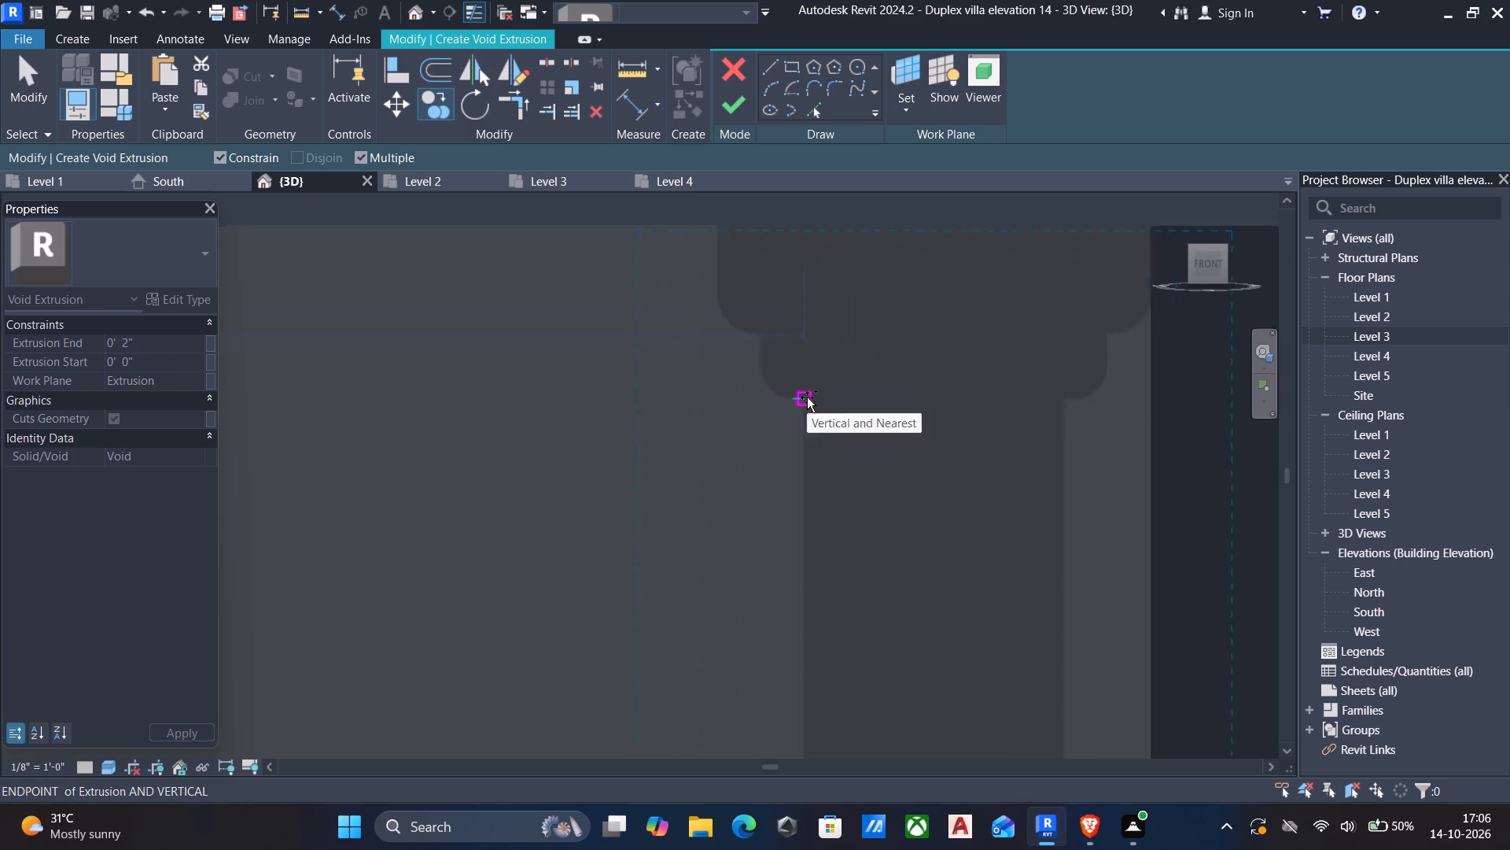
{"action": "scroll", "coordinate": [807, 397], "scroll_direction": "up", "scroll_amount": 3}
{"action": "left_click", "coordinate": [808, 397]}
{"action": "scroll", "coordinate": [778, 420], "scroll_direction": "down", "scroll_amount": 7}
{"action": "scroll", "coordinate": [770, 496], "scroll_direction": "down", "scroll_amount": 4}
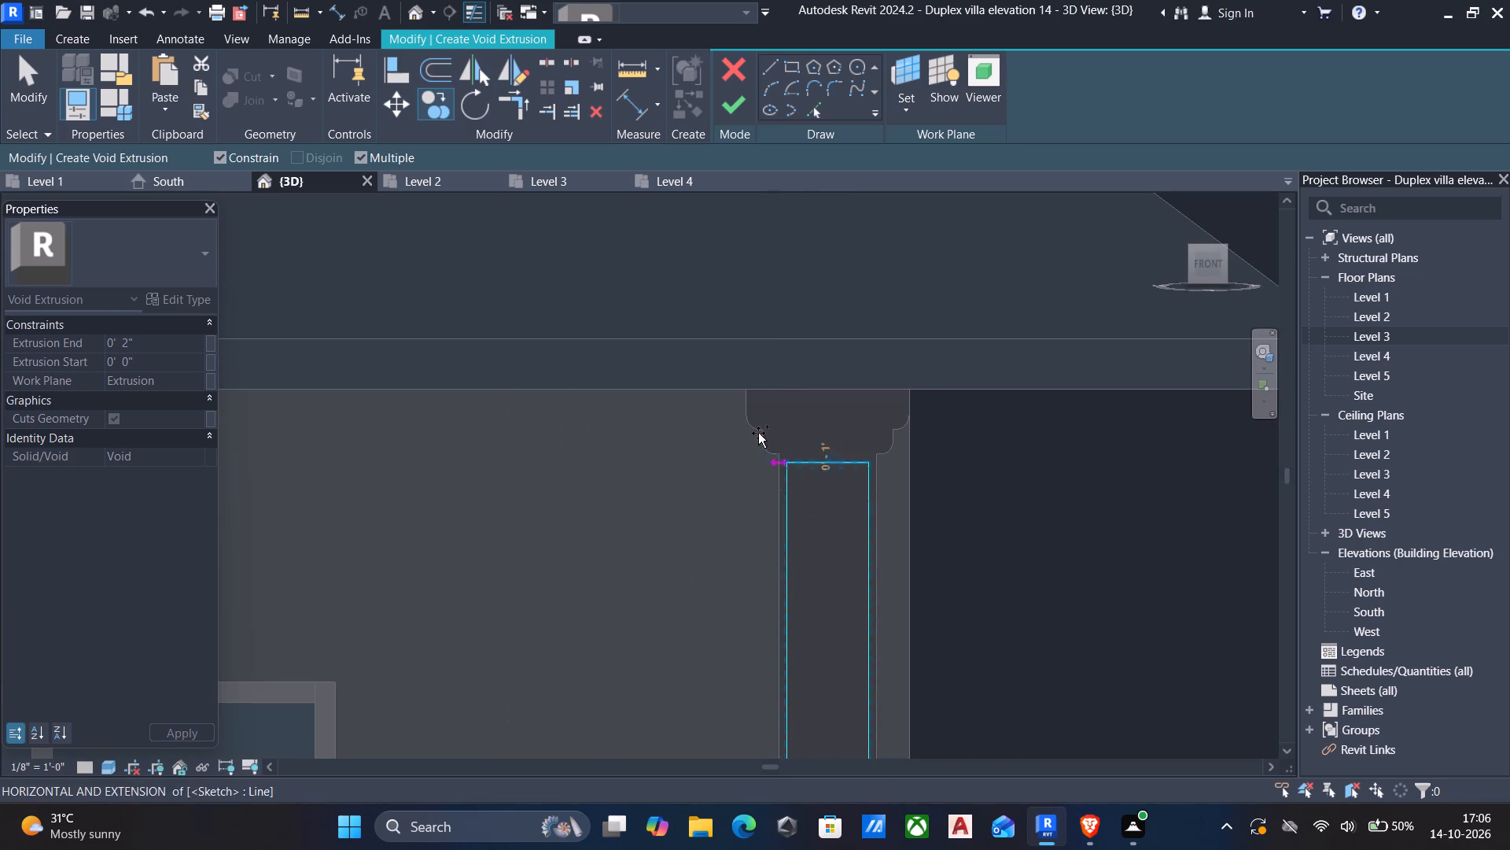
{"action": "key", "text": "Escape"}
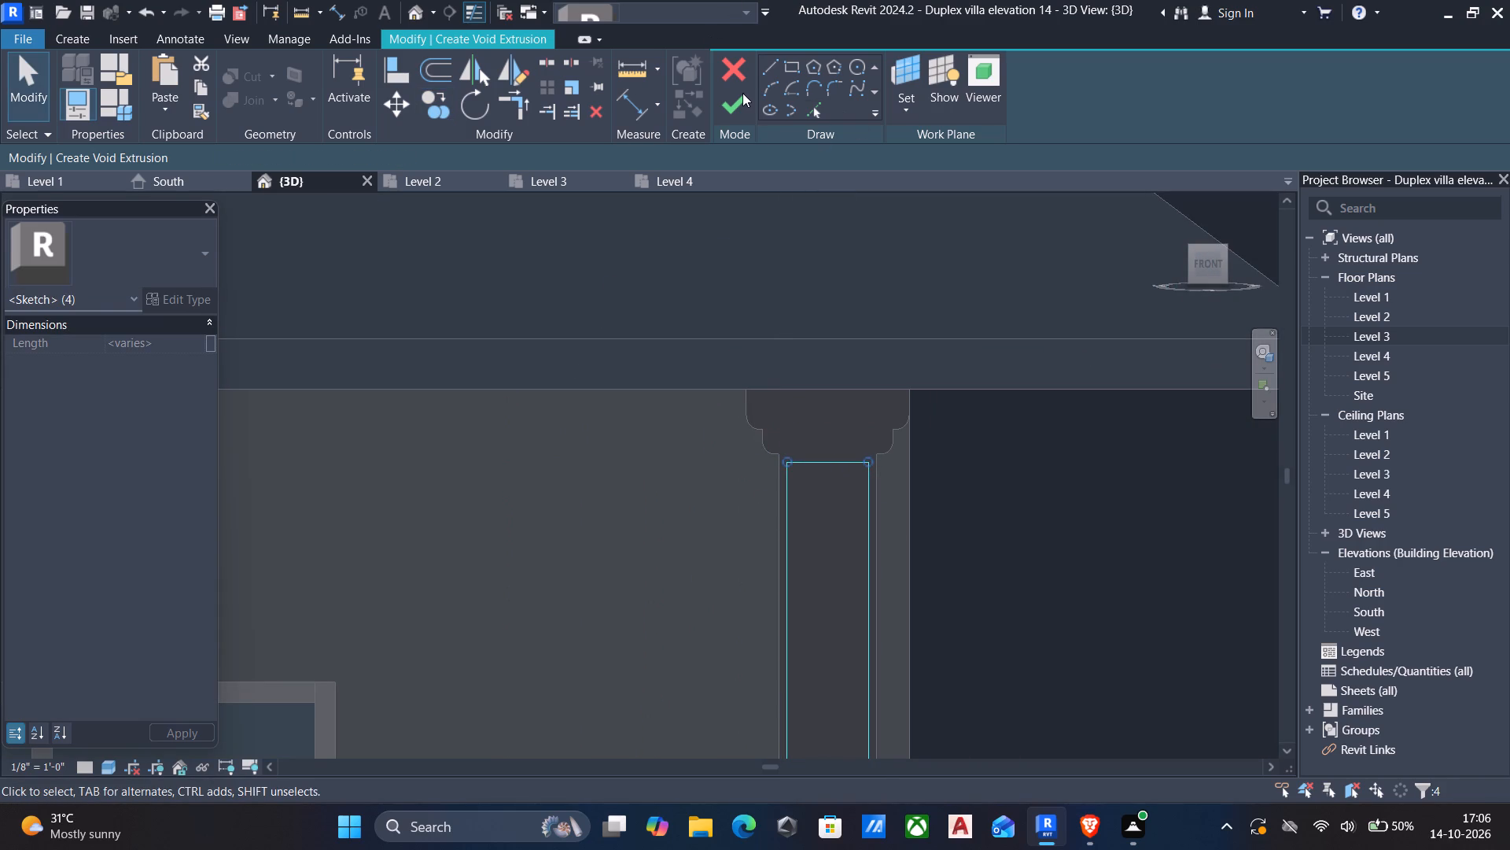
Finish the sketch to create the void extrusion at a depth of 0' 2" in both pilasters, and inspect the facade.
{"action": "left_click", "coordinate": [742, 94]}
{"action": "scroll", "coordinate": [681, 392], "scroll_direction": "down", "scroll_amount": 7}
{"action": "scroll", "coordinate": [754, 525], "scroll_direction": "up", "scroll_amount": 1}
{"action": "scroll", "coordinate": [772, 539], "scroll_direction": "down", "scroll_amount": 1}
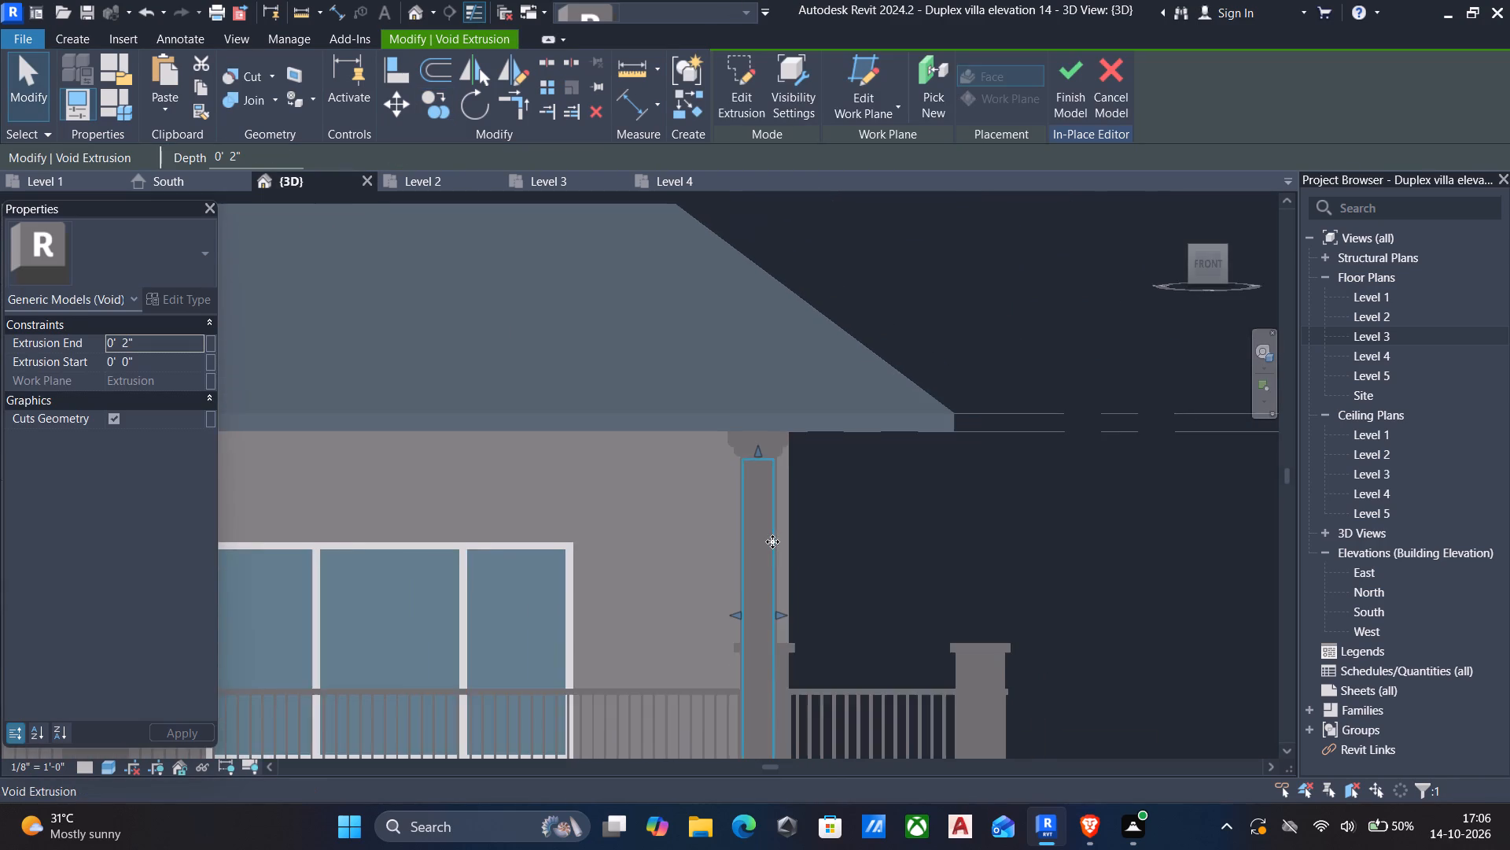
{"action": "scroll", "coordinate": [772, 541], "scroll_direction": "down", "scroll_amount": 1}
{"action": "middle_click_drag", "start_coordinate": [781, 566], "coordinate": [860, 608], "text": "shift"}
{"action": "key", "text": "Escape"}
{"action": "middle_click_drag", "start_coordinate": [721, 648], "coordinate": [780, 590]}
{"action": "middle_click_drag", "start_coordinate": [746, 589], "coordinate": [792, 656], "text": "shift"}
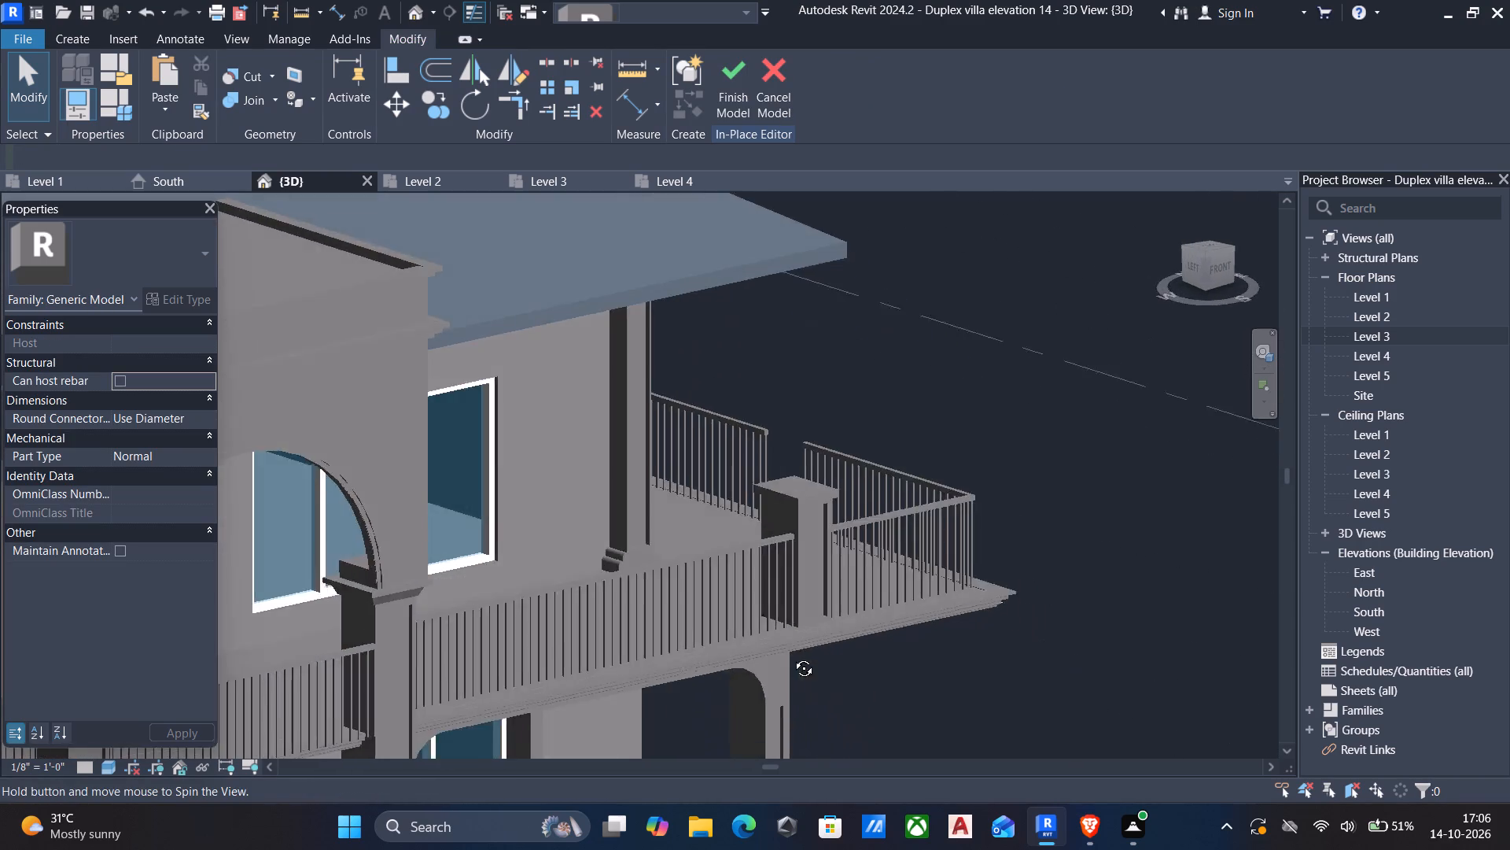
{"action": "middle_click_drag", "start_coordinate": [792, 656], "coordinate": [628, 669], "text": "shift"}
{"action": "scroll", "coordinate": [628, 669], "scroll_direction": "down", "scroll_amount": 5, "text": "shift"}
{"action": "middle_click_drag", "start_coordinate": [628, 668], "coordinate": [803, 419]}
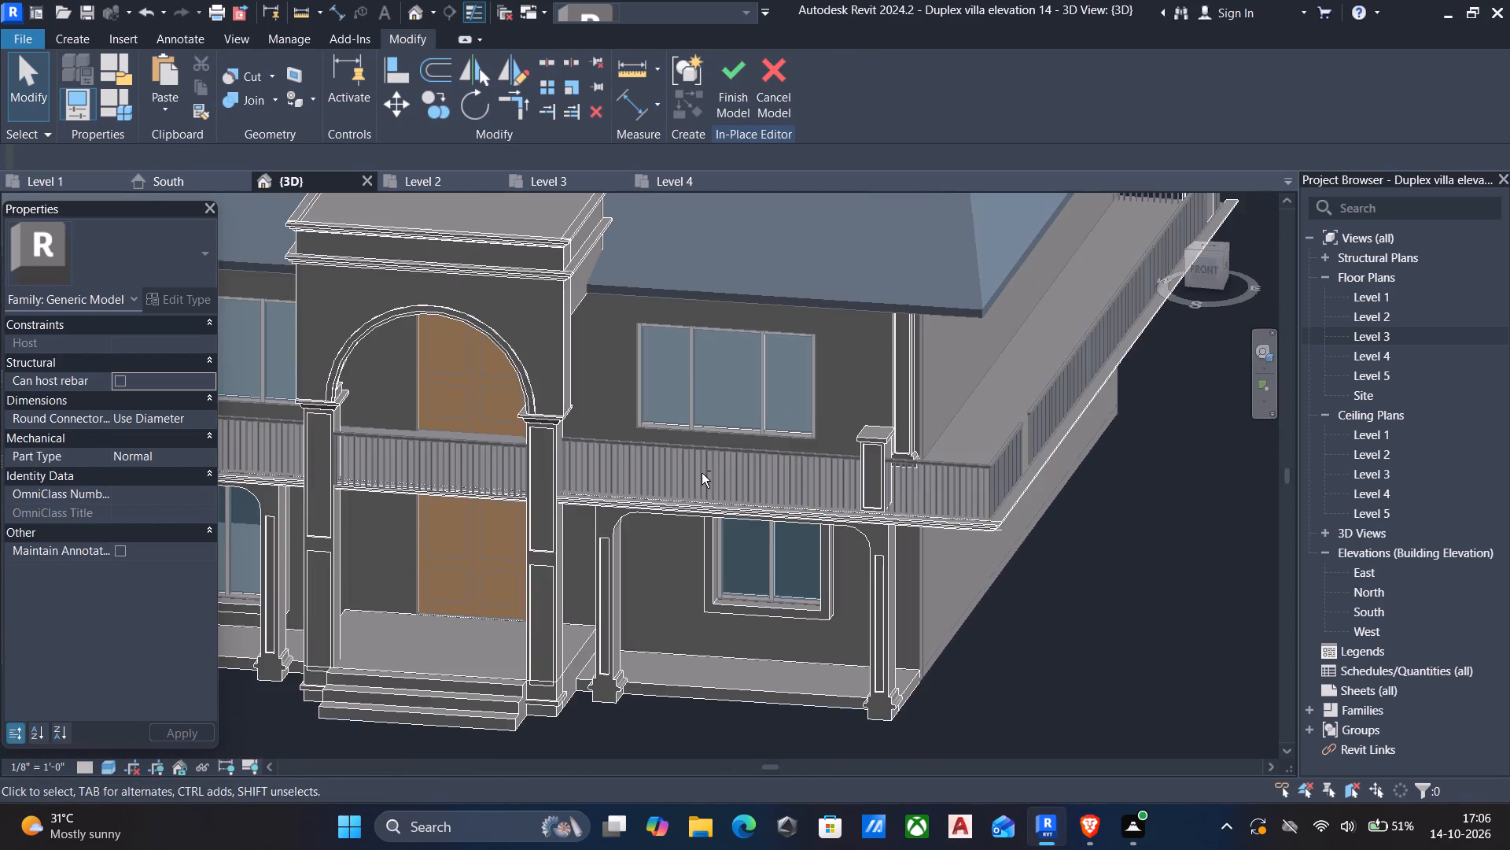
Examine the front facade from both sides and from above, checking the corner pilasters and their recesses.
{"action": "middle_click_drag", "start_coordinate": [702, 474], "coordinate": [739, 473], "text": "shift"}
{"action": "scroll", "coordinate": [741, 473], "scroll_direction": "down", "scroll_amount": 5, "text": "shift"}
{"action": "middle_click_drag", "start_coordinate": [698, 506], "coordinate": [817, 470], "text": "shift"}
{"action": "middle_click_drag", "start_coordinate": [765, 493], "coordinate": [1033, 462]}
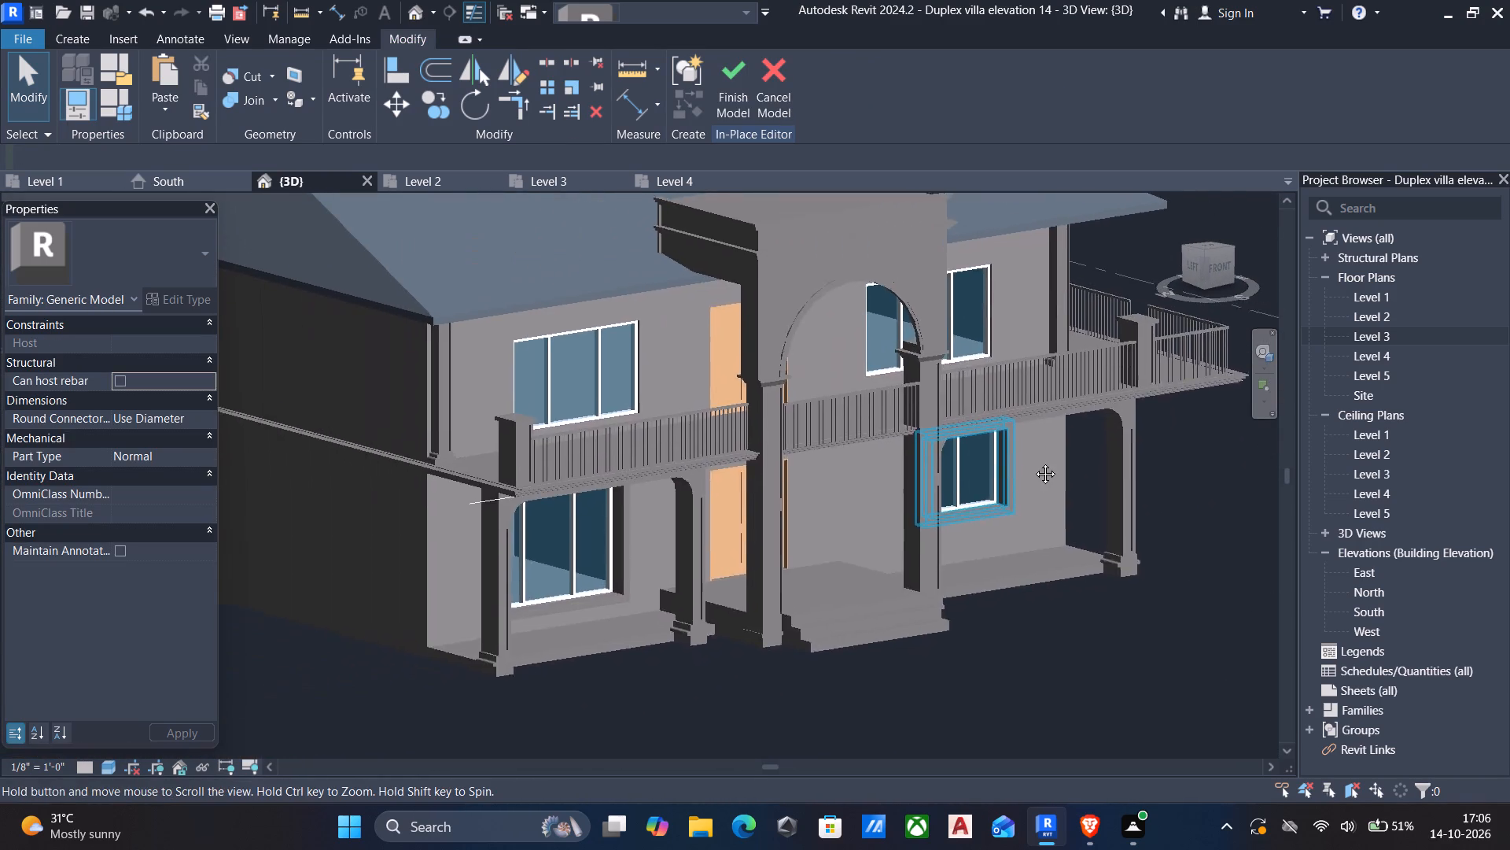
{"action": "middle_click_drag", "start_coordinate": [1033, 462], "coordinate": [1038, 462]}
{"action": "middle_click_drag", "start_coordinate": [878, 486], "coordinate": [702, 437], "text": "shift"}
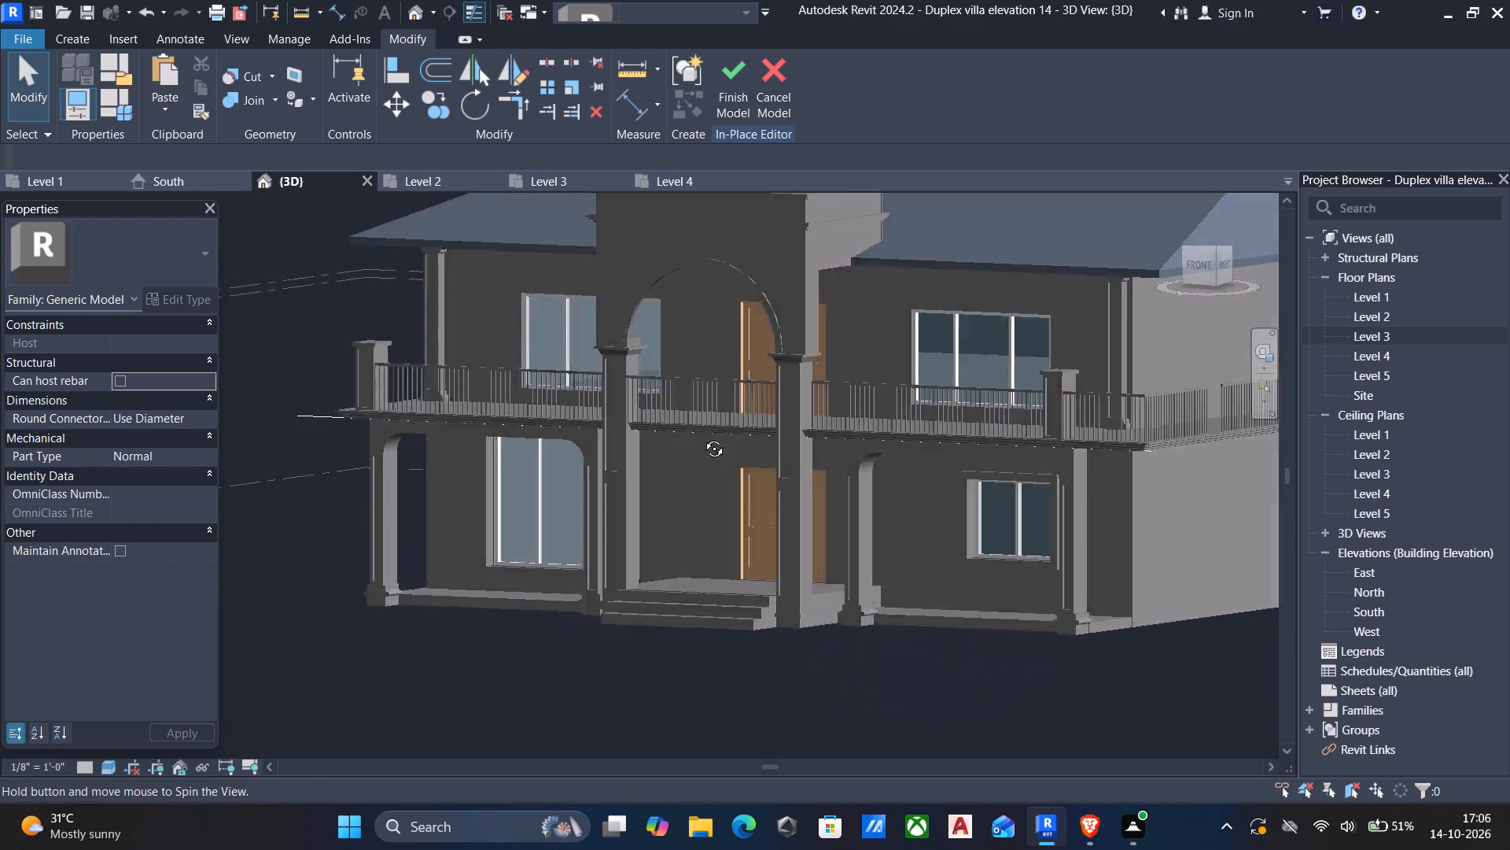
{"action": "middle_click_drag", "start_coordinate": [702, 437], "coordinate": [876, 418], "text": "shift"}
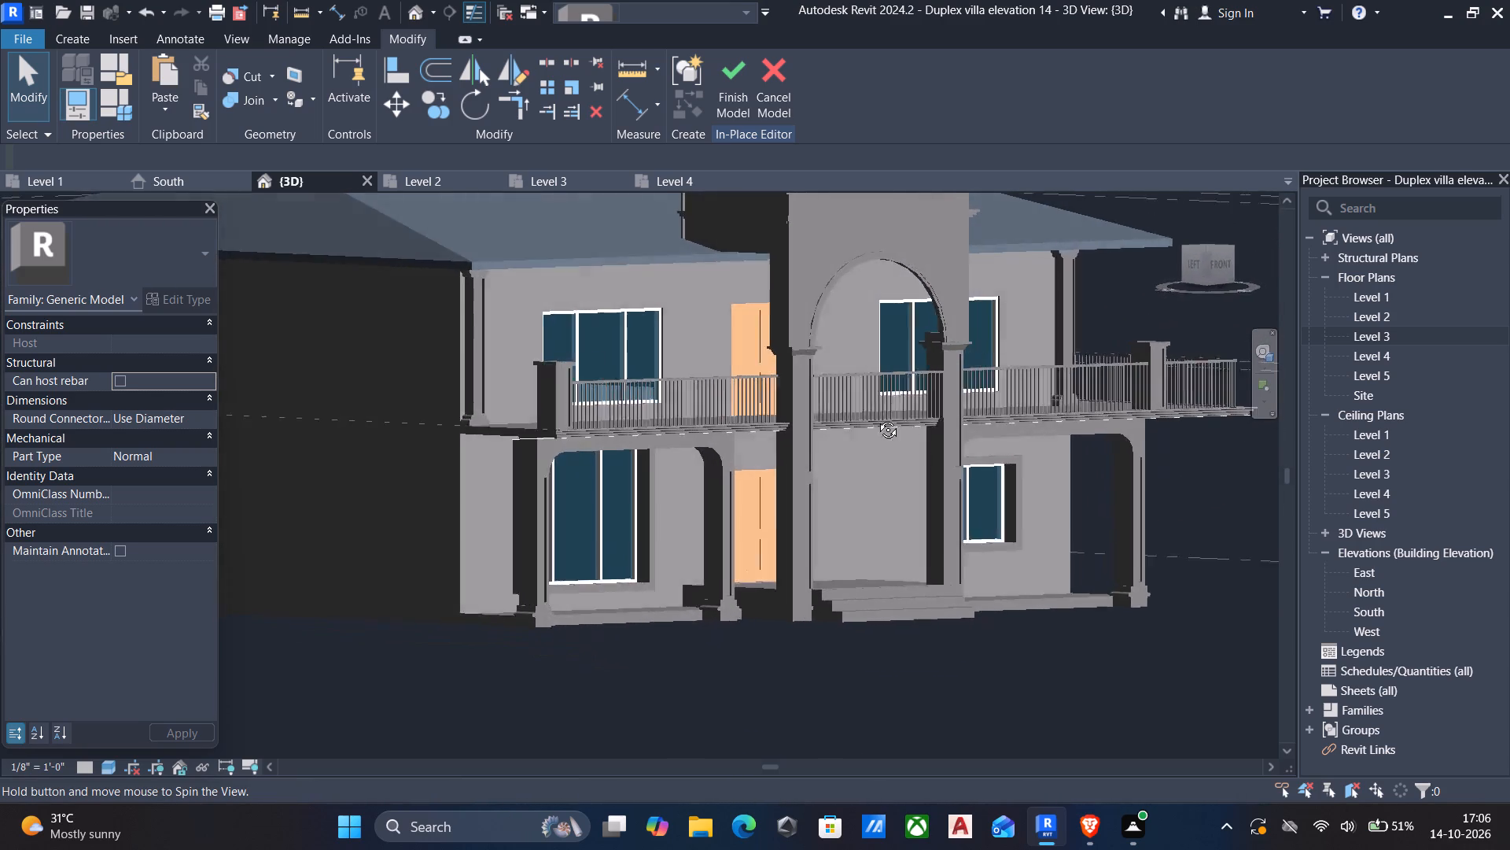
{"action": "middle_click_drag", "start_coordinate": [876, 418], "coordinate": [783, 508], "text": "shift"}
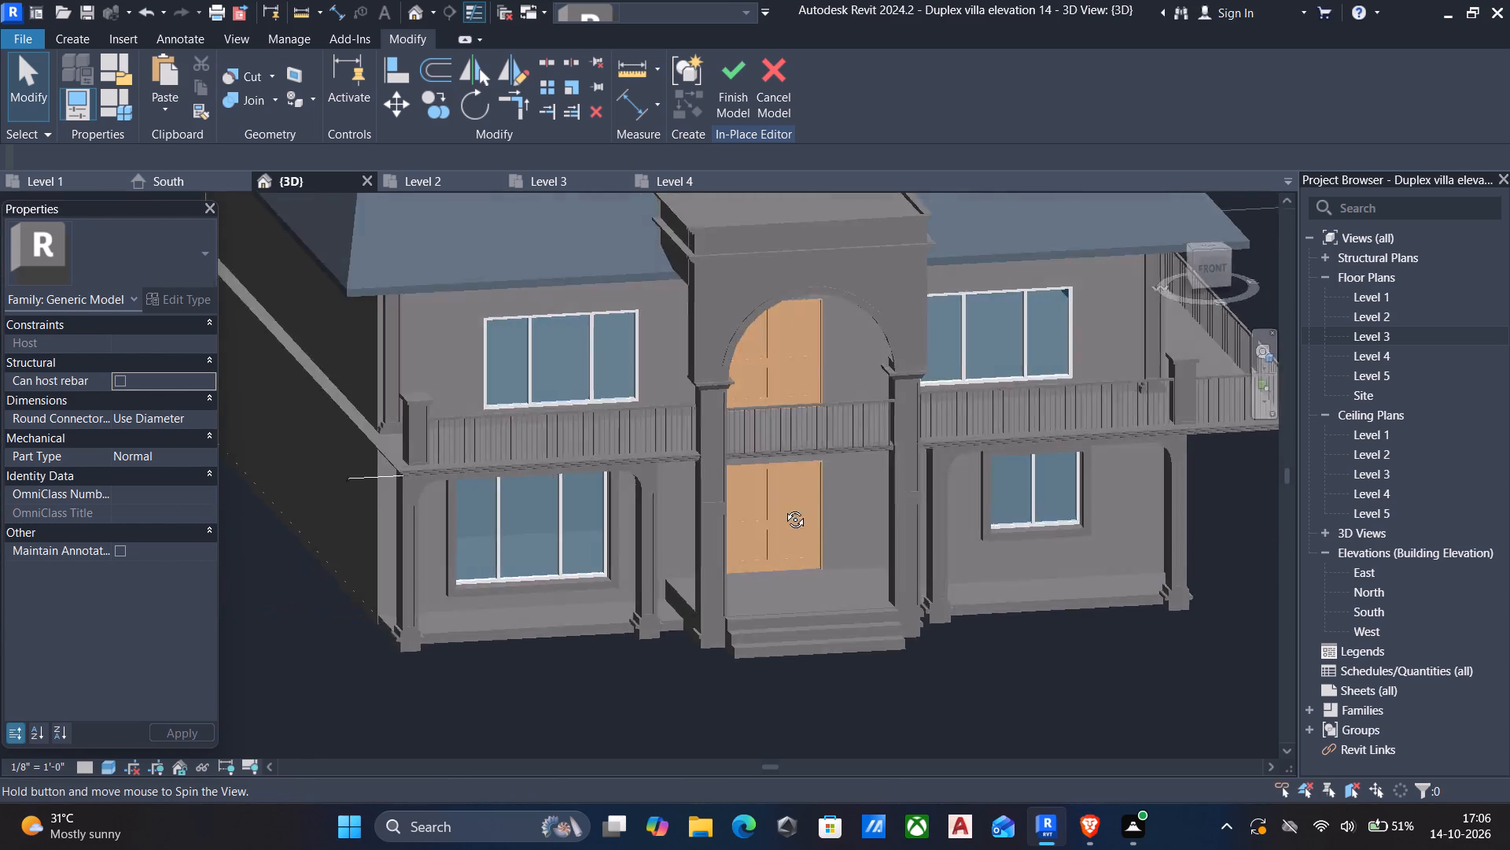
{"action": "middle_click_drag", "start_coordinate": [783, 508], "coordinate": [752, 531], "text": "shift"}
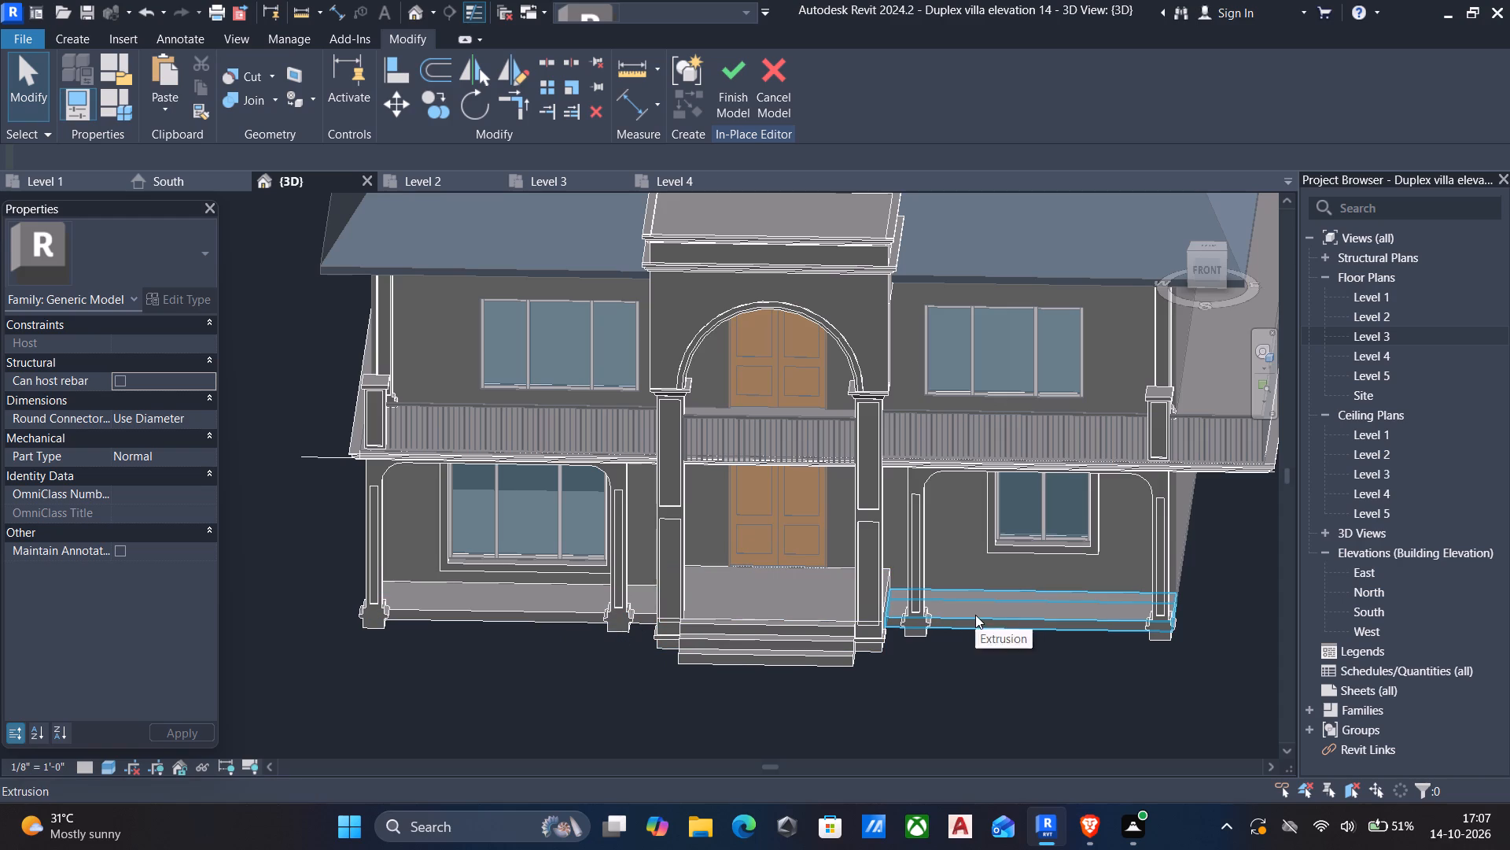
{"action": "middle_click_drag", "start_coordinate": [1078, 639], "coordinate": [982, 571]}
{"action": "scroll", "coordinate": [982, 571], "scroll_direction": "down", "scroll_amount": 2}
{"action": "middle_click_drag", "start_coordinate": [982, 571], "coordinate": [988, 713]}
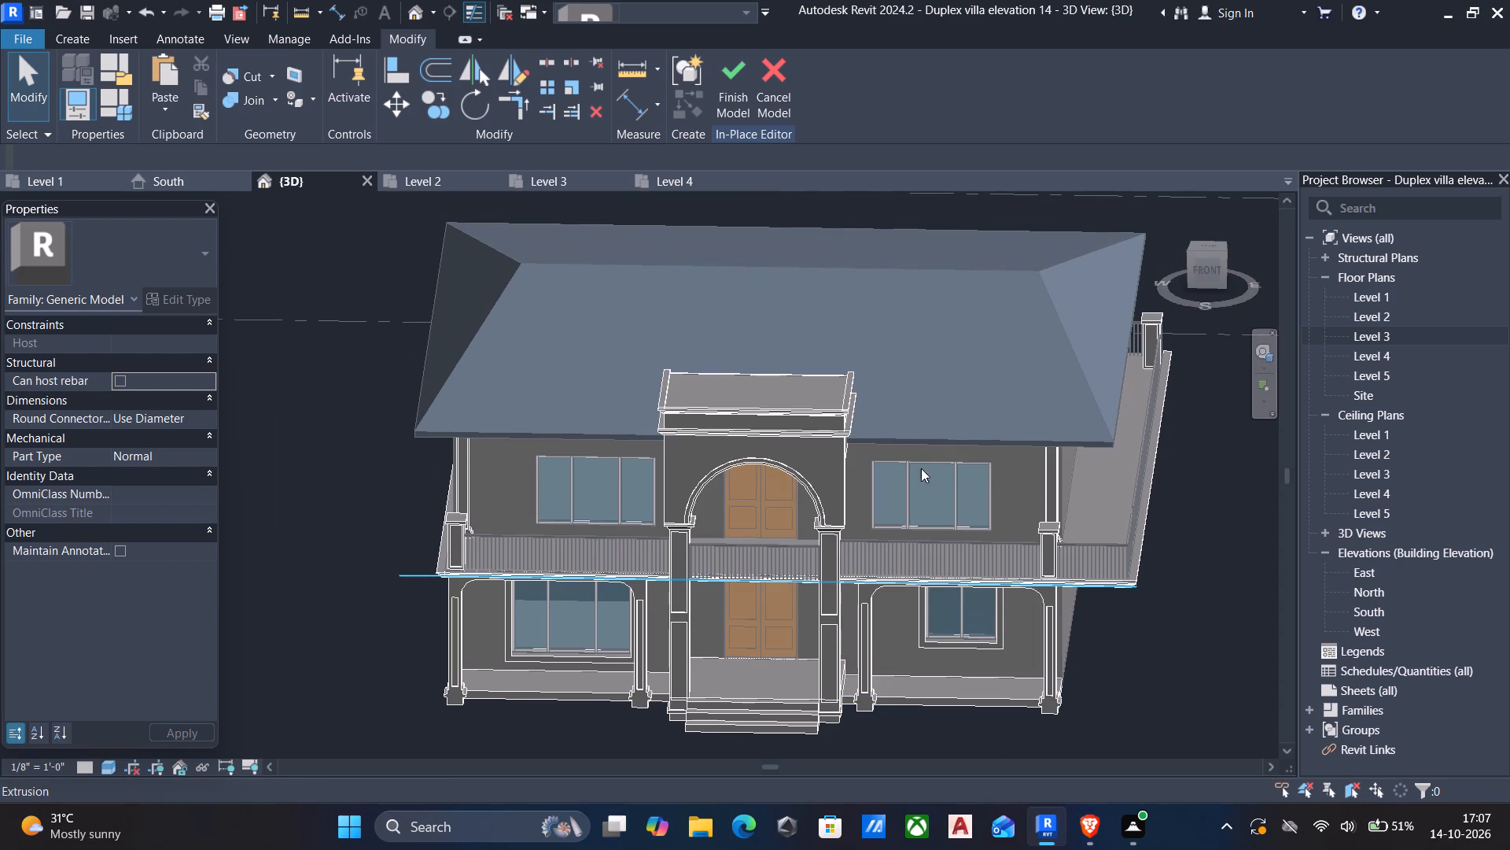
Finish the in-place model of the facade elements.
{"action": "left_click", "coordinate": [736, 65]}
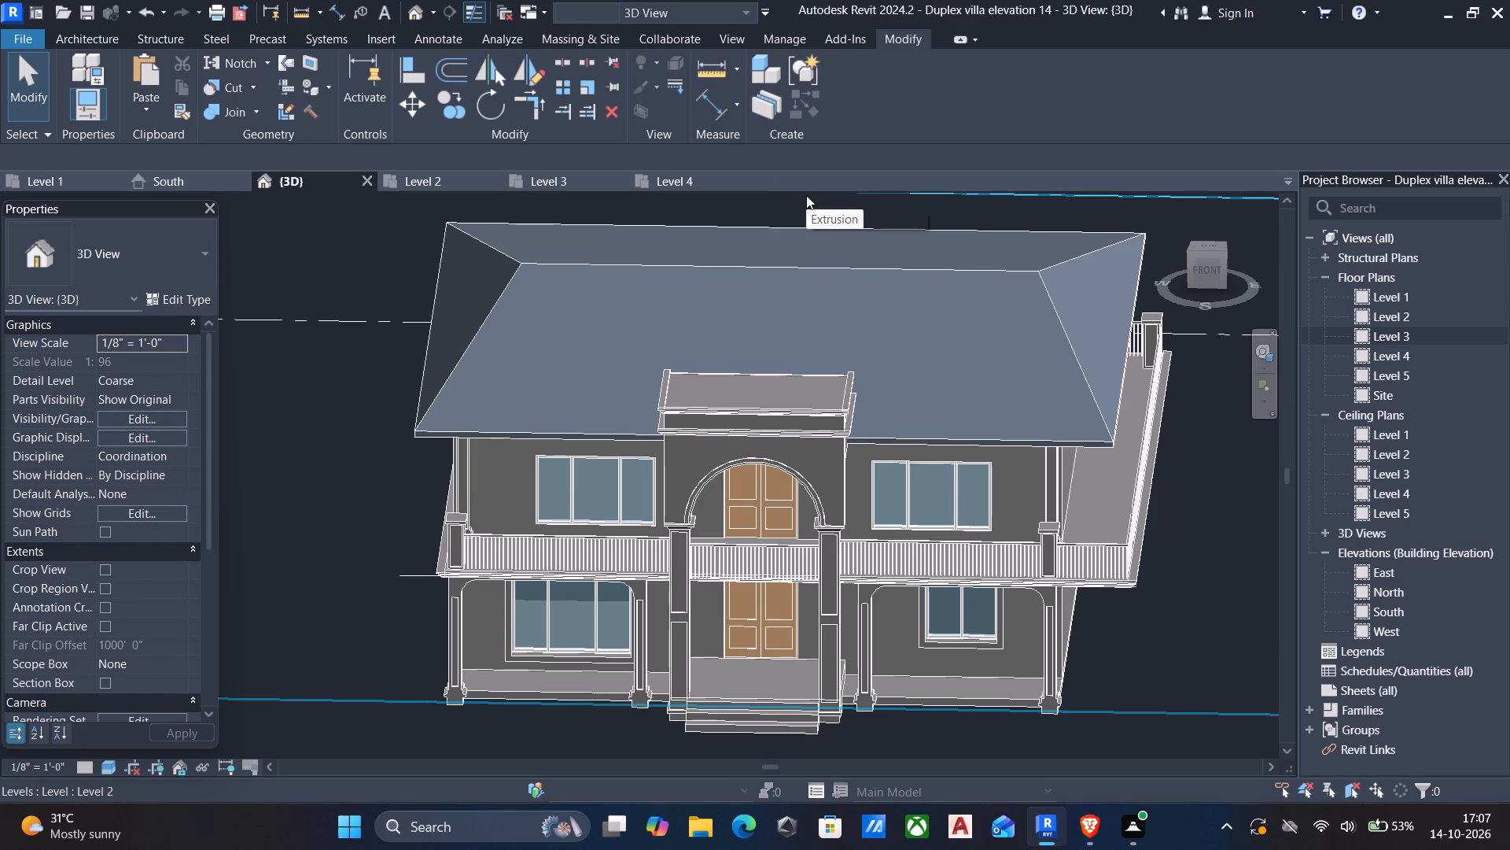
Start placing curtain wall mullions and open the type properties of the 2.5" x 5" rectangular mullion.
{"action": "middle_click_drag", "start_coordinate": [1043, 520], "coordinate": [1042, 521]}
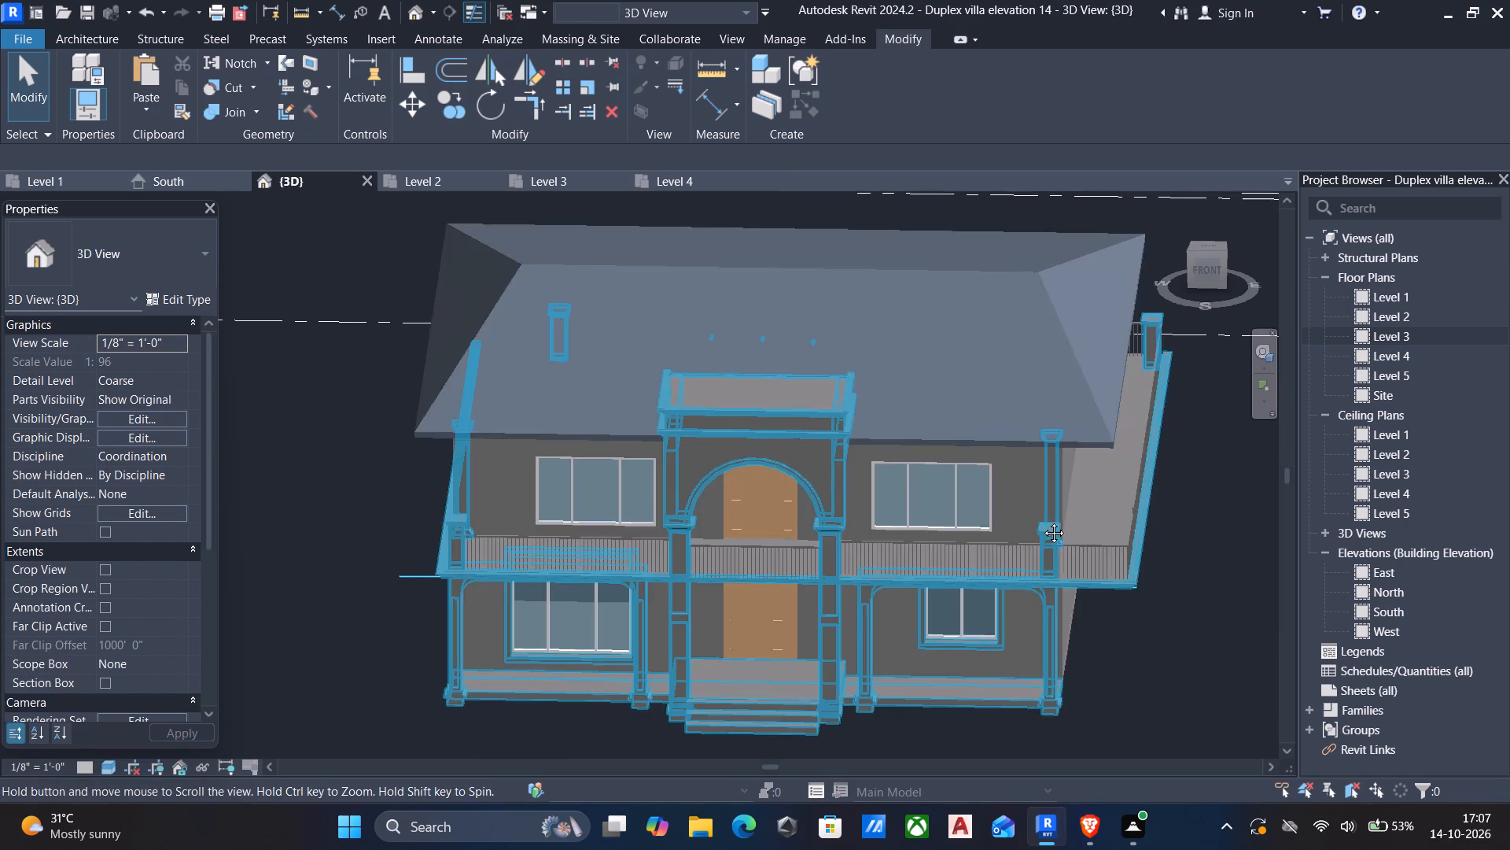
{"action": "middle_click_drag", "start_coordinate": [1042, 521], "coordinate": [950, 365]}
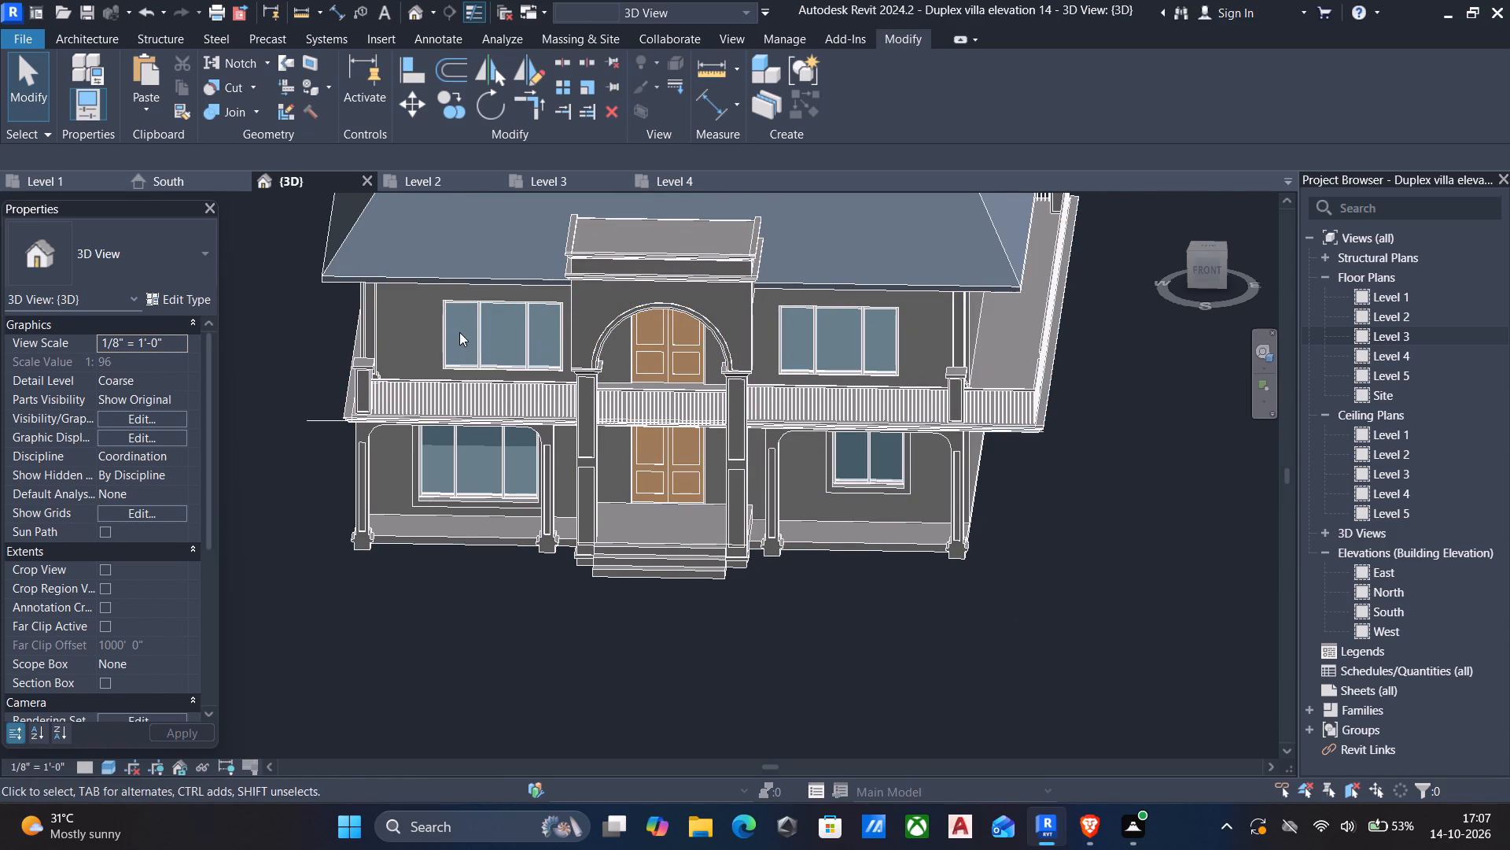
{"action": "left_click", "coordinate": [473, 332]}
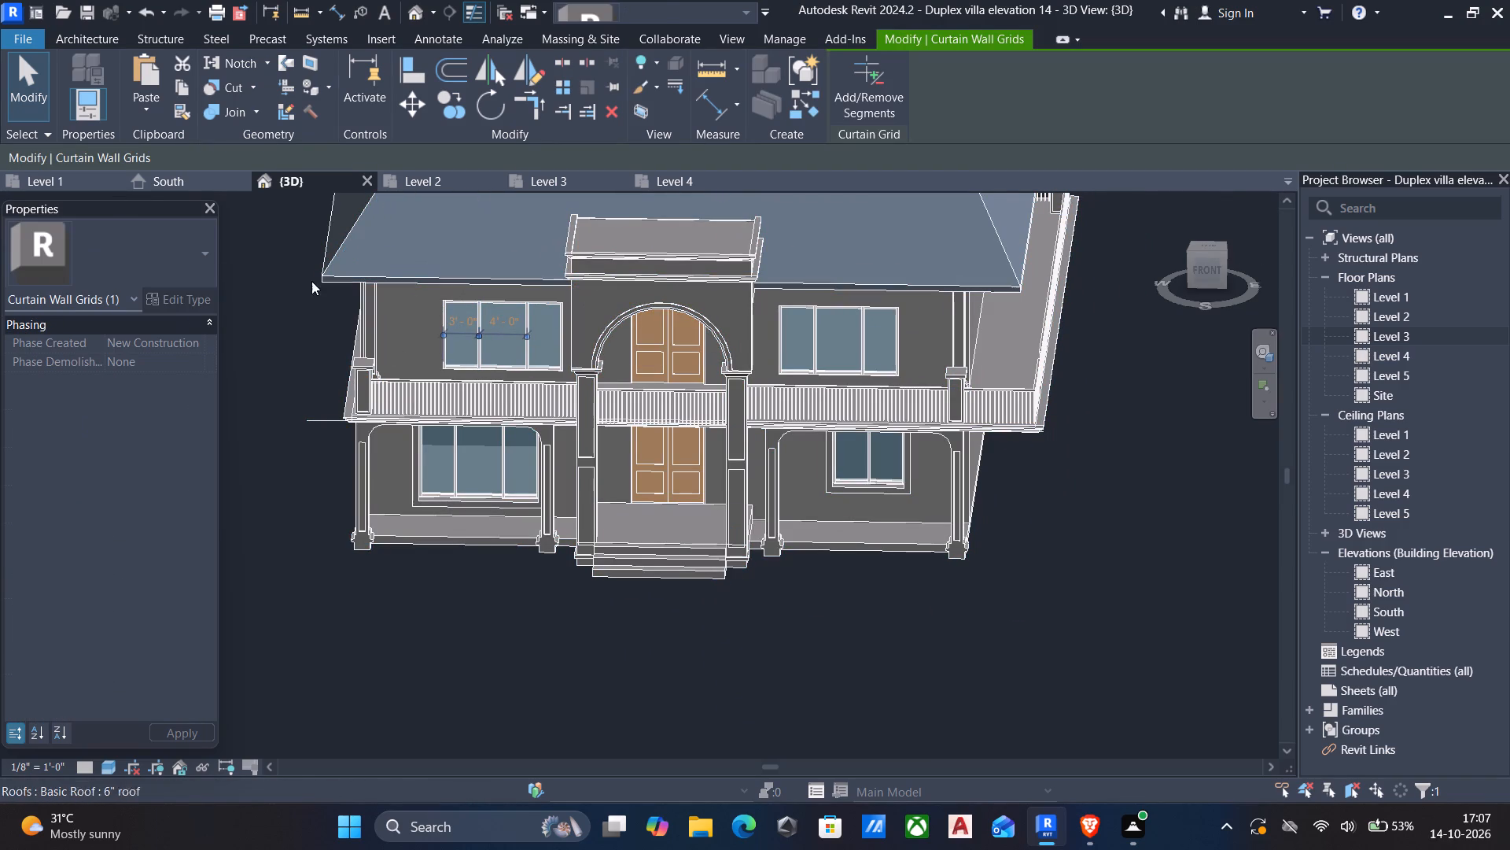
{"action": "key", "text": "Escape"}
{"action": "left_click", "coordinate": [460, 303]}
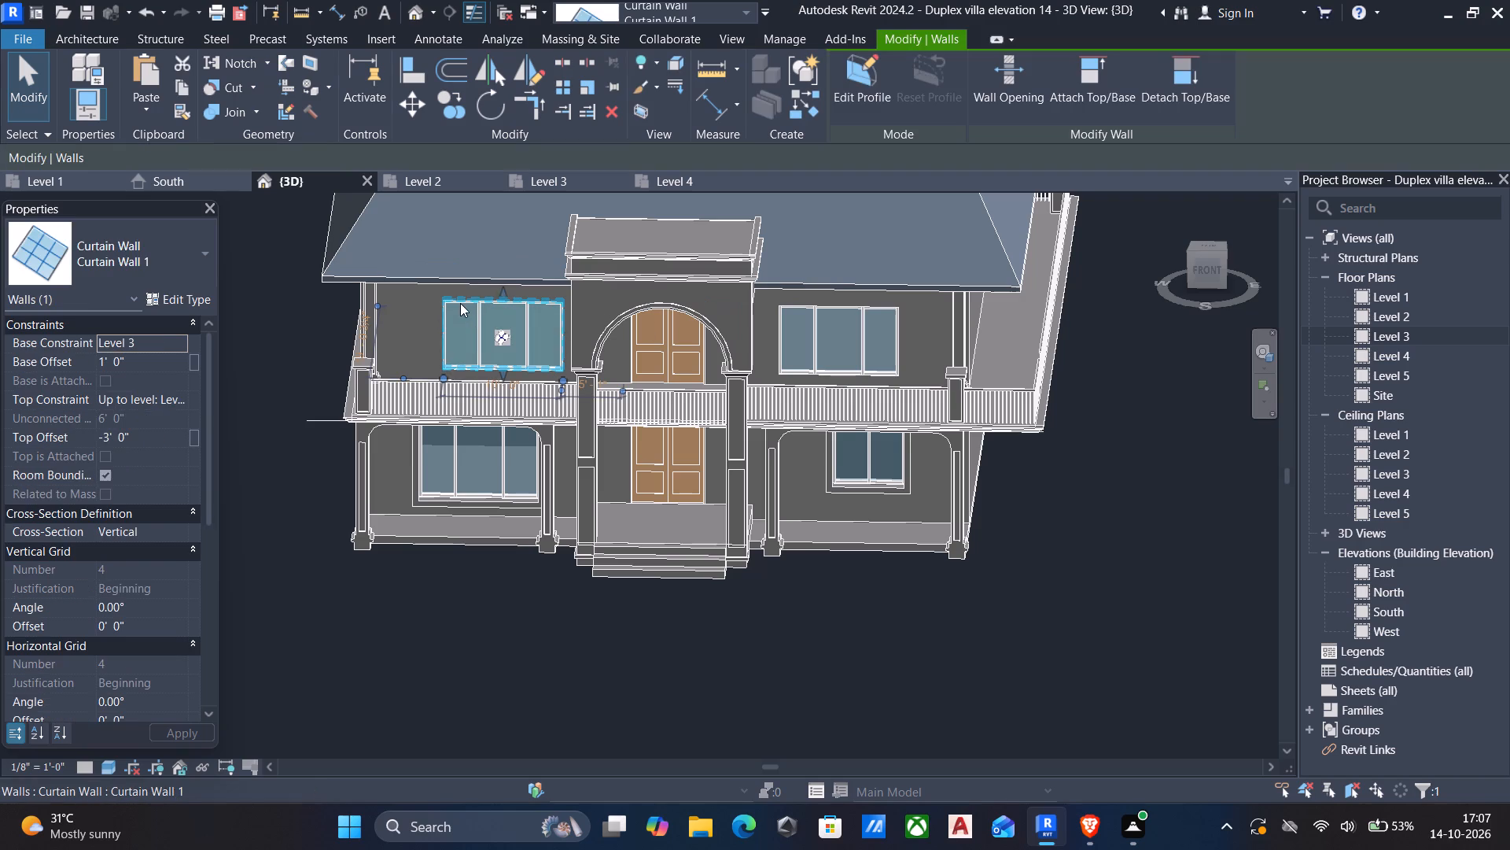
{"action": "left_click", "coordinate": [80, 35]}
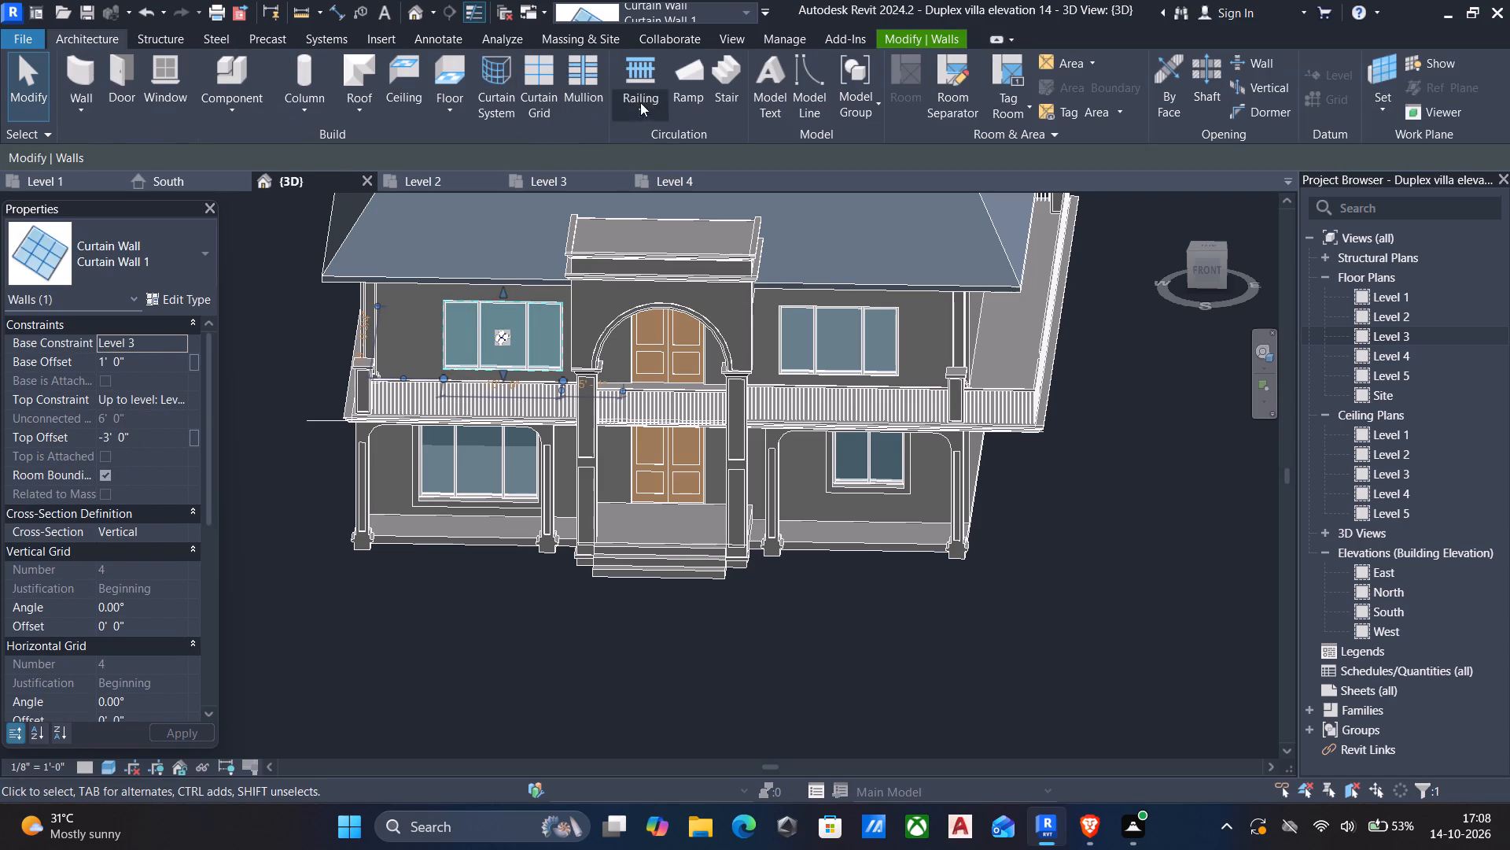
{"action": "left_click", "coordinate": [578, 78]}
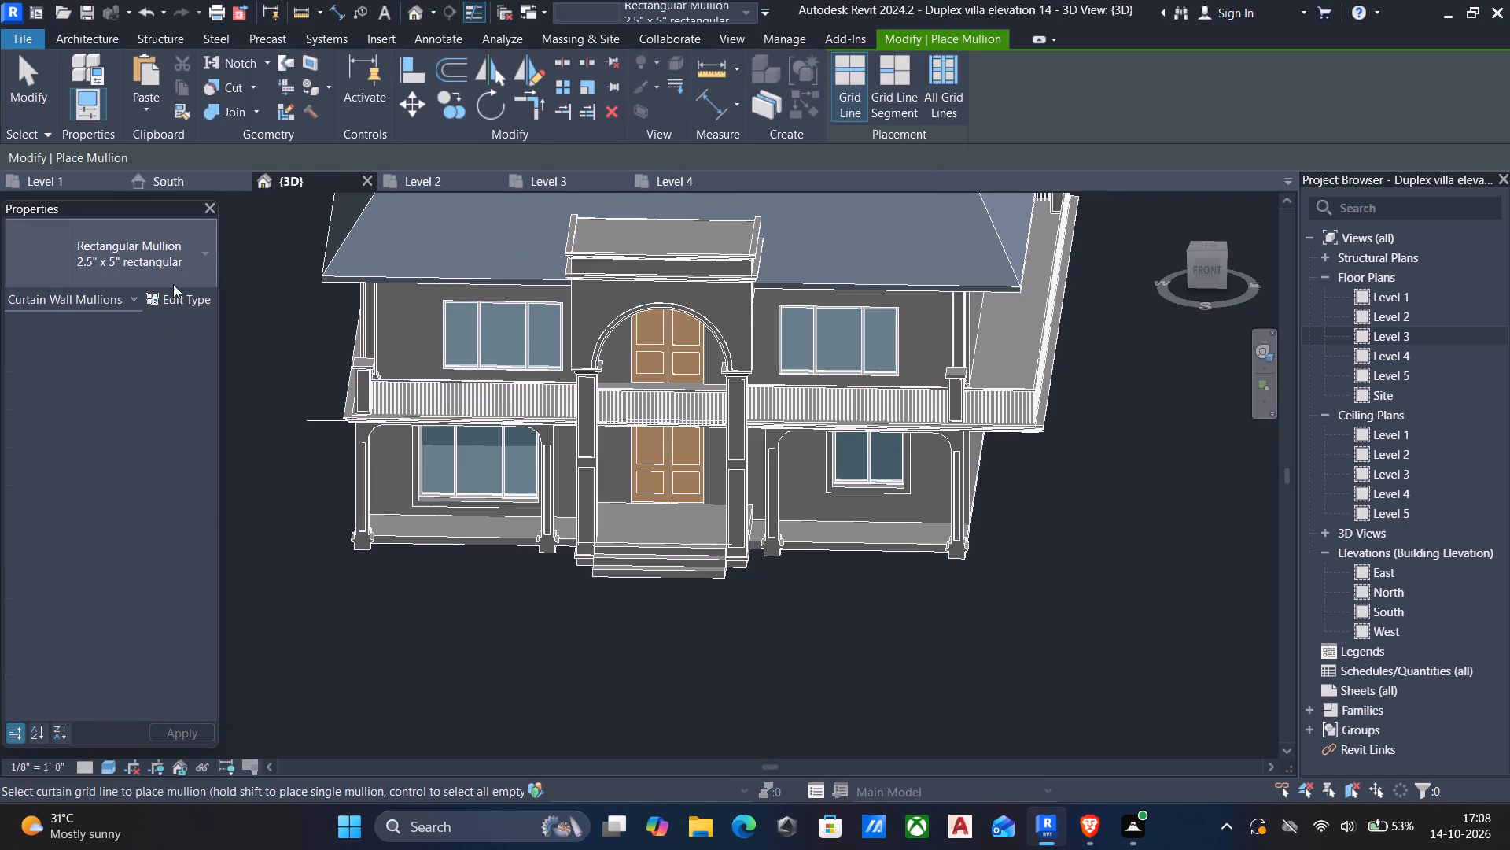
{"action": "left_click", "coordinate": [175, 294]}
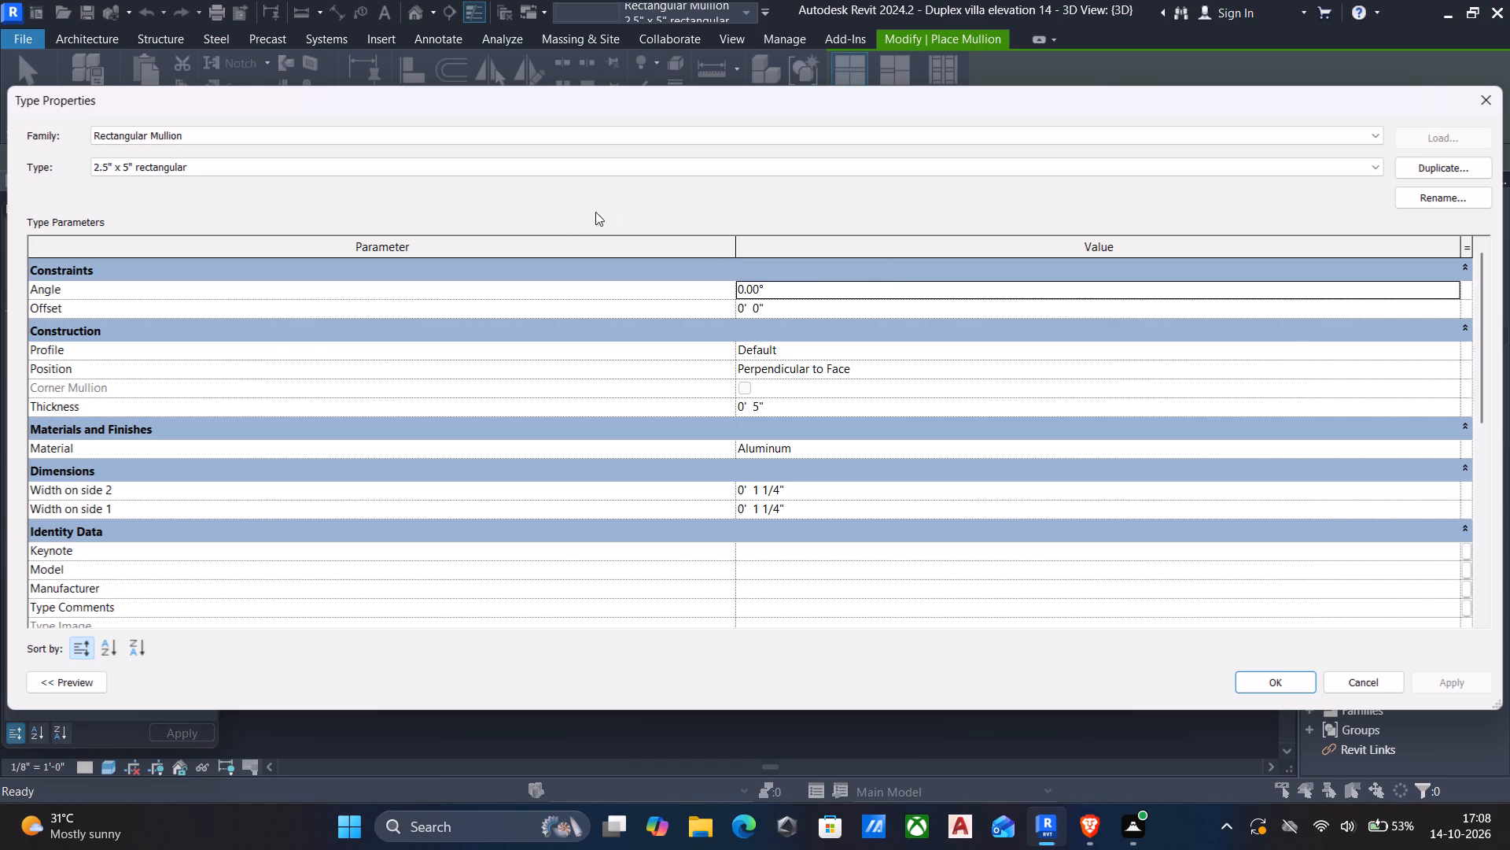
Create a new material named "mulions" from the mullion type's material setting.
{"action": "left_click", "coordinate": [1452, 445]}
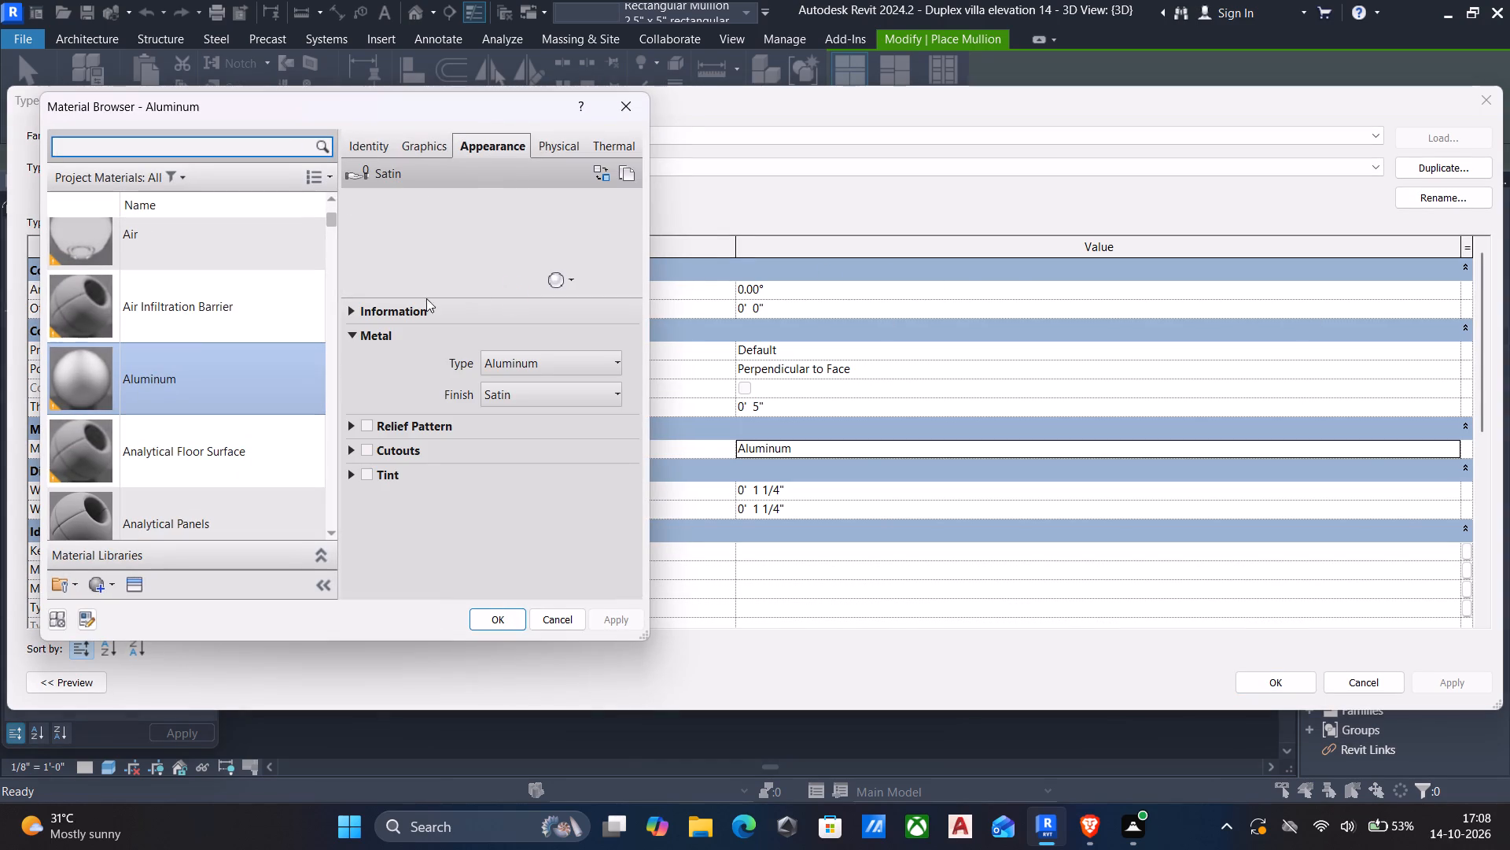
{"action": "scroll", "coordinate": [159, 416], "scroll_direction": "down", "scroll_amount": 7}
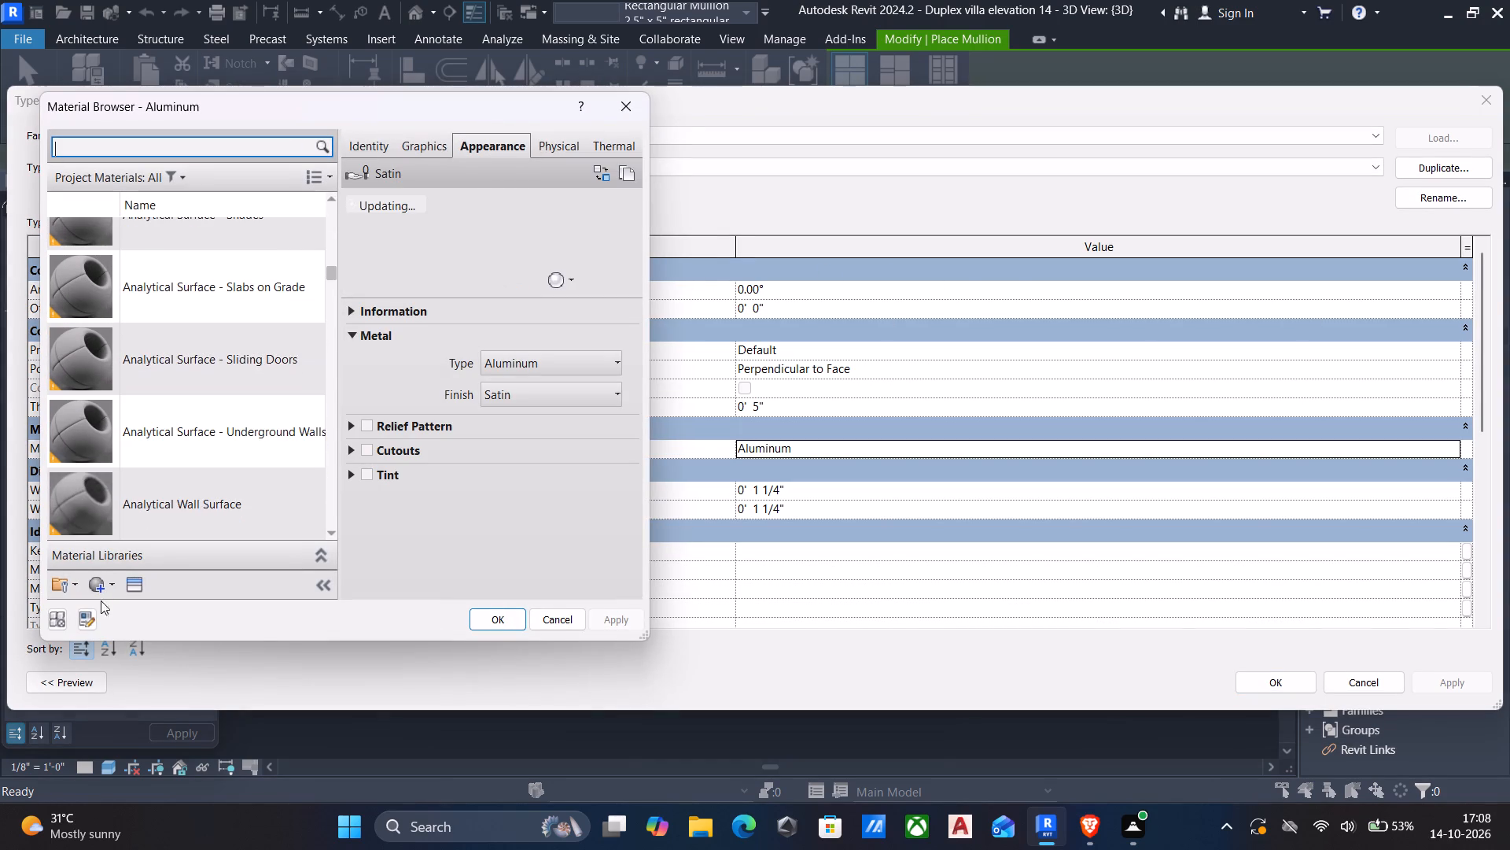
{"action": "left_click", "coordinate": [101, 583]}
{"action": "left_click", "coordinate": [161, 612]}
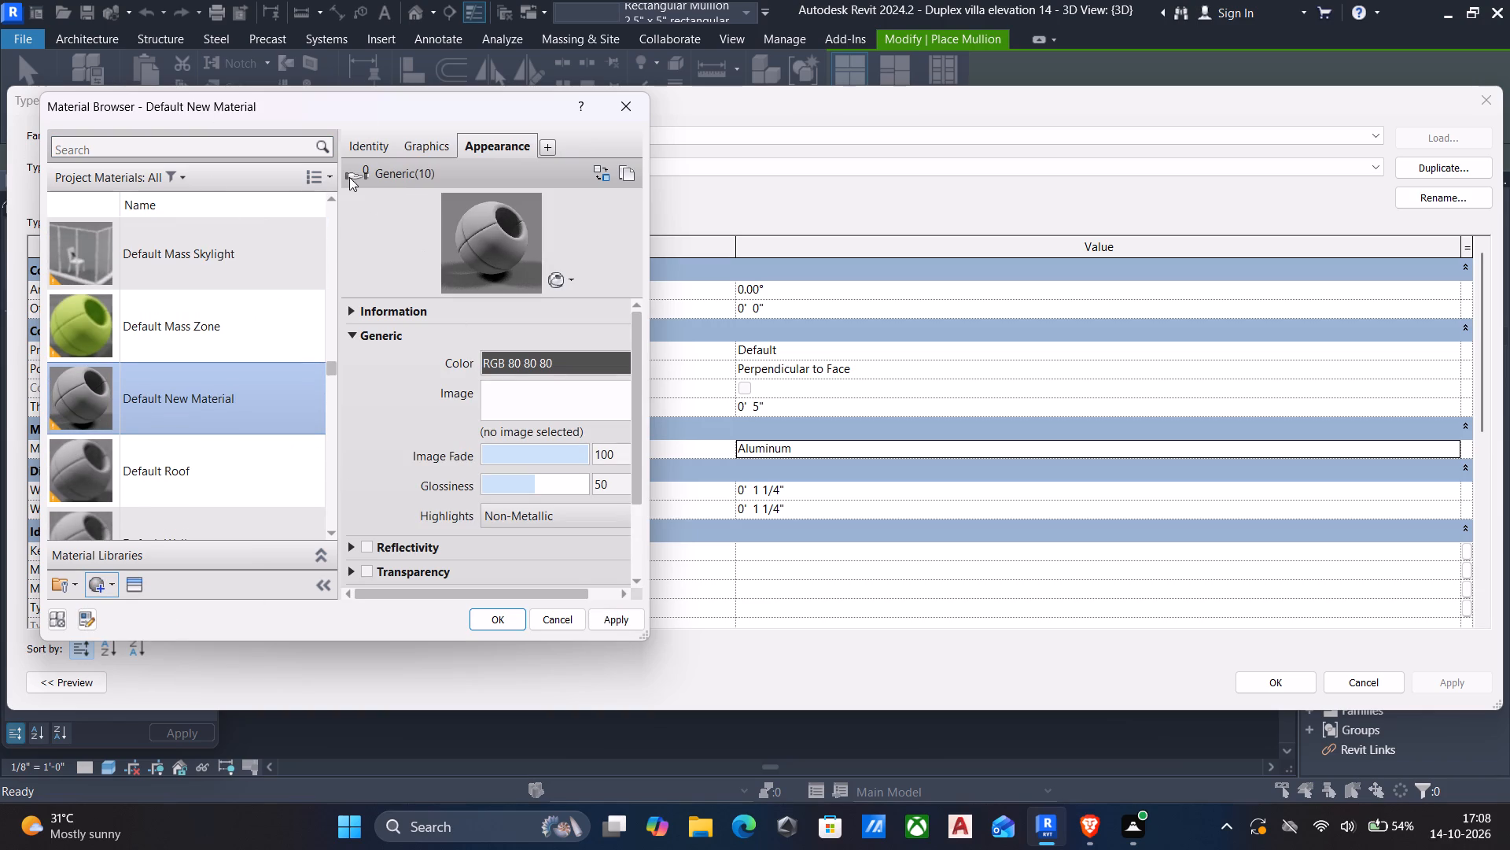
{"action": "left_click", "coordinate": [381, 151]}
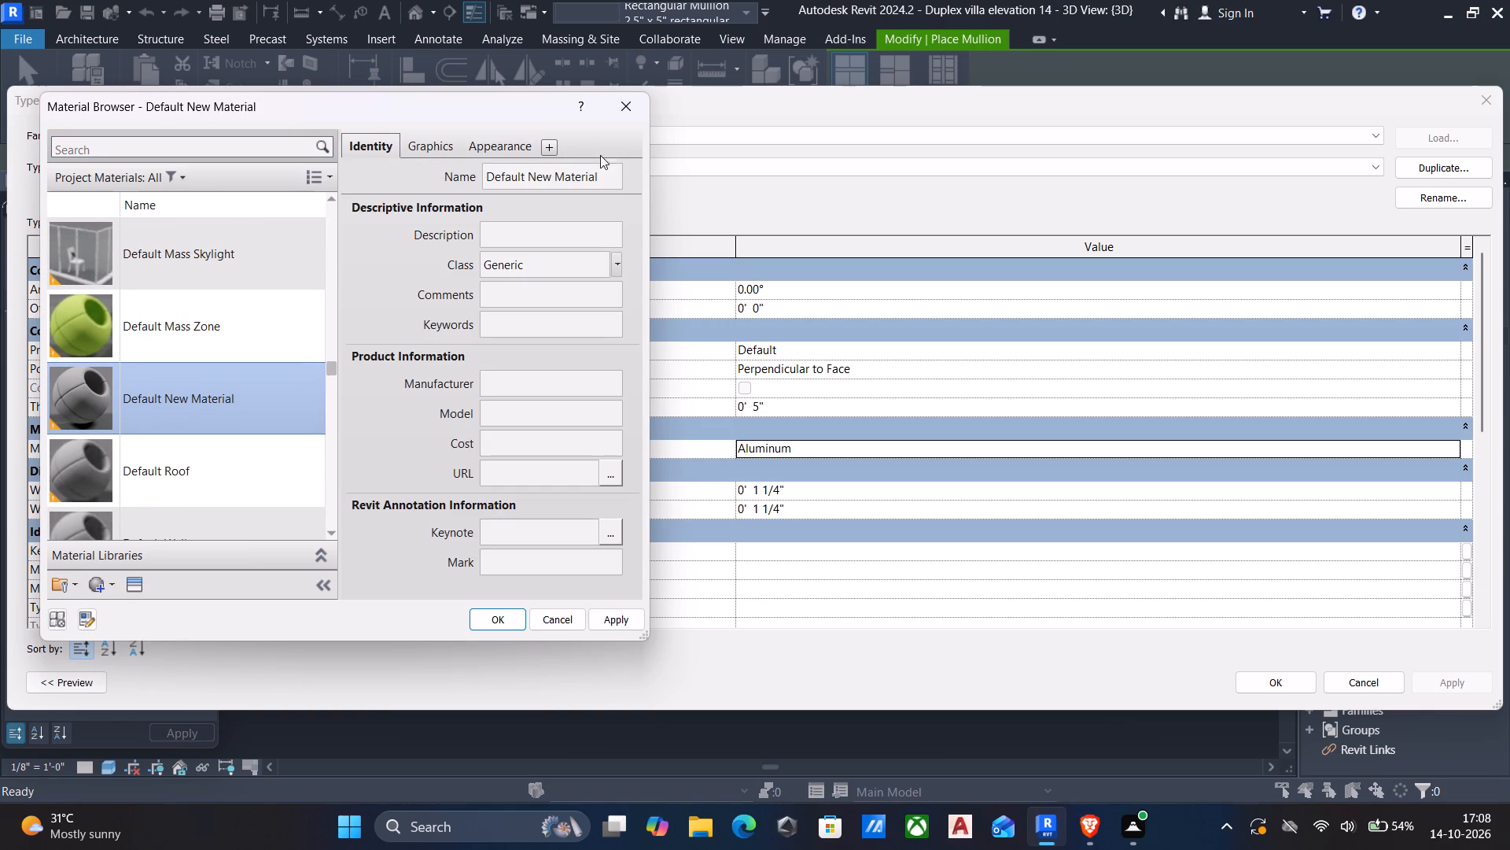
{"action": "left_click", "coordinate": [610, 175]}
{"action": "type", "text": "mulions"}
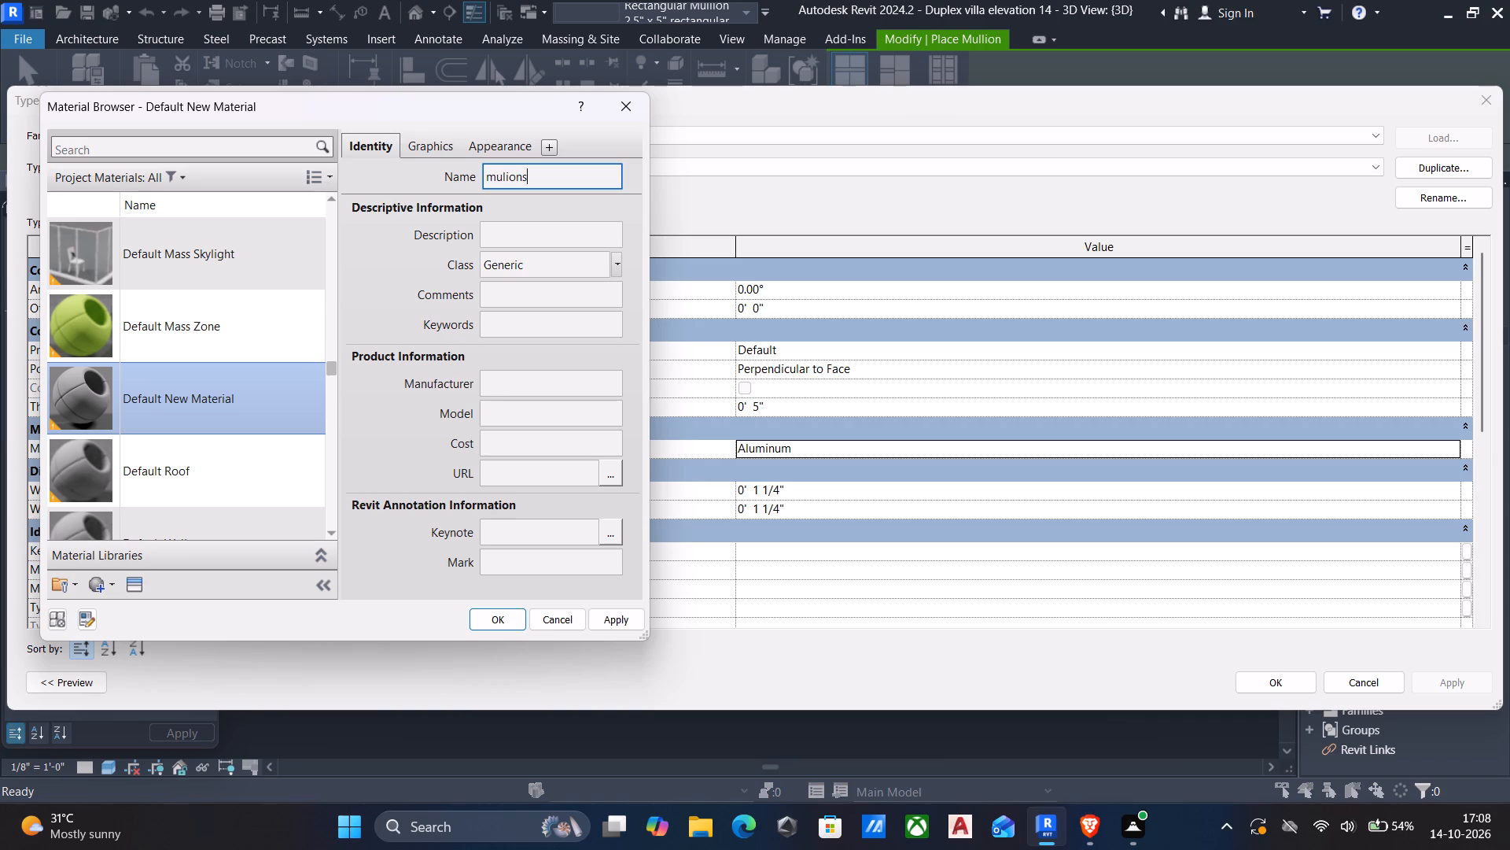
{"action": "left_click", "coordinate": [611, 620]}
Give the mulions material the Anodized - Black metal appearance and assign it to the 2.5" x 5" rectangular mullion type.
{"action": "left_click", "coordinate": [486, 145]}
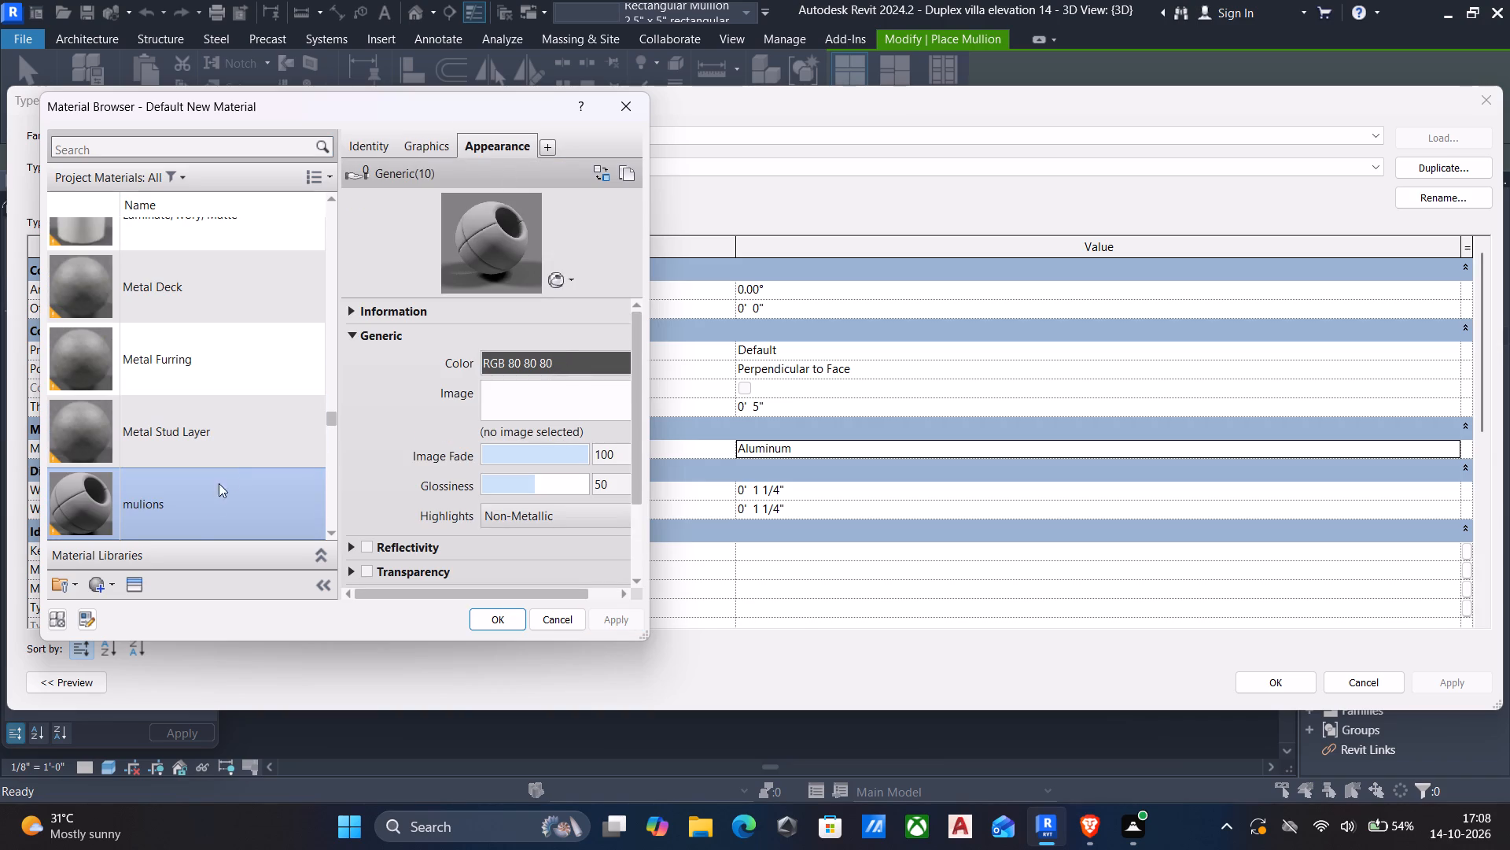
{"action": "left_click", "coordinate": [137, 595]}
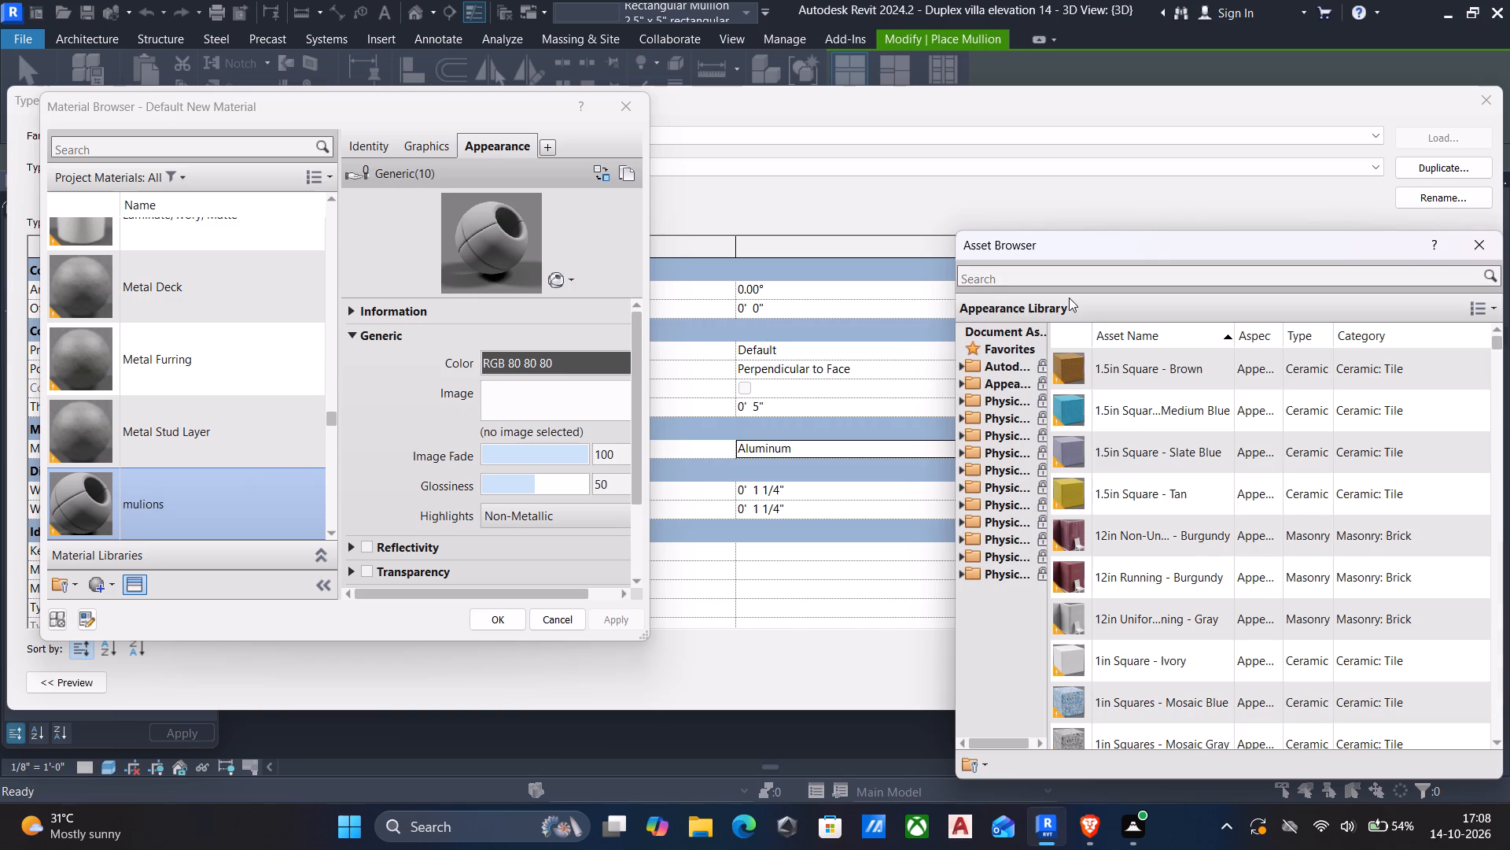
{"action": "left_click", "coordinate": [964, 379]}
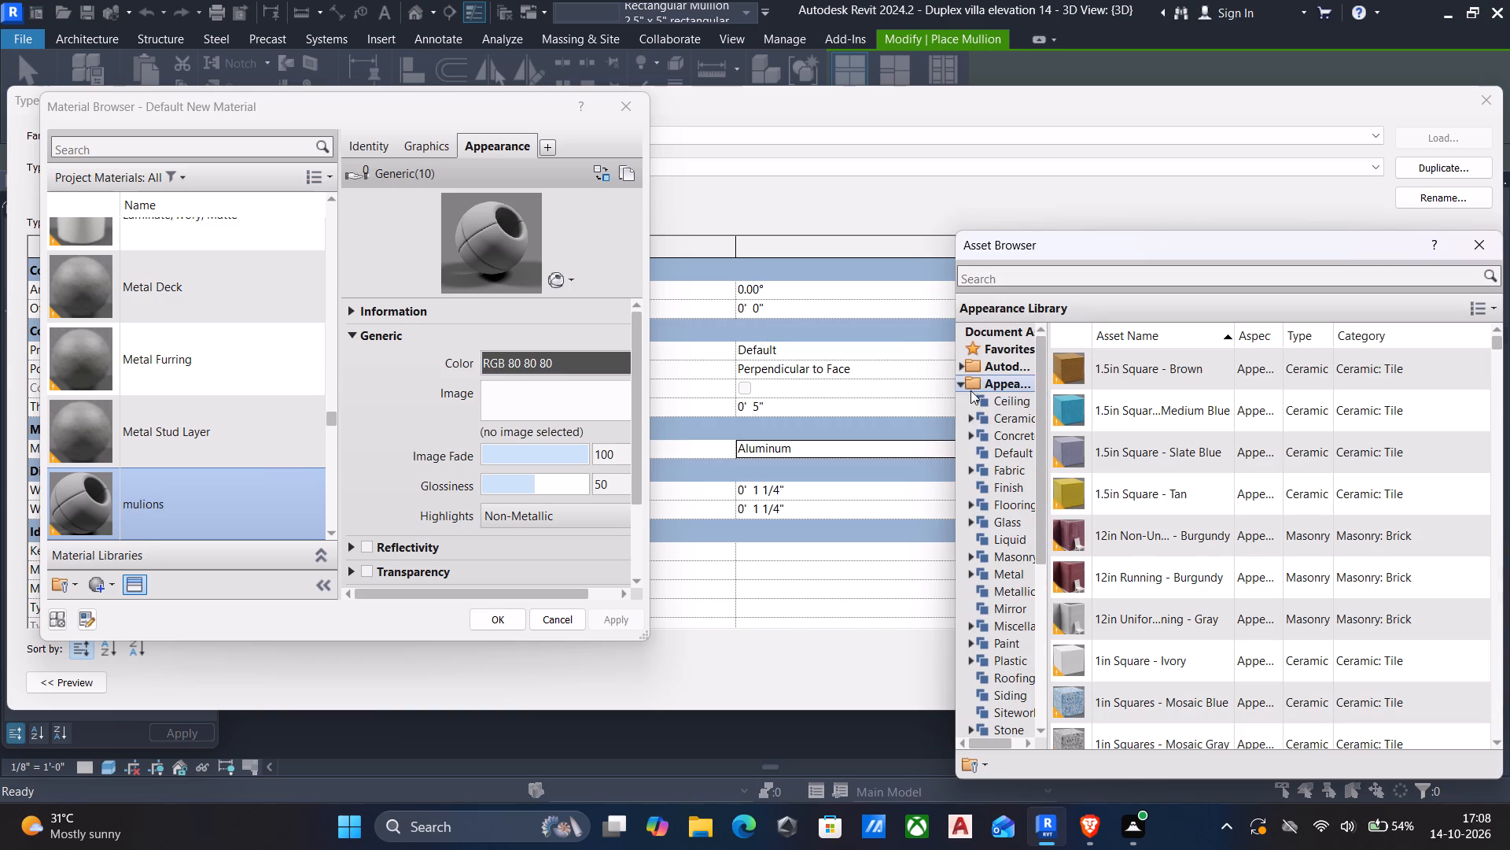
{"action": "double_click", "coordinate": [1006, 572]}
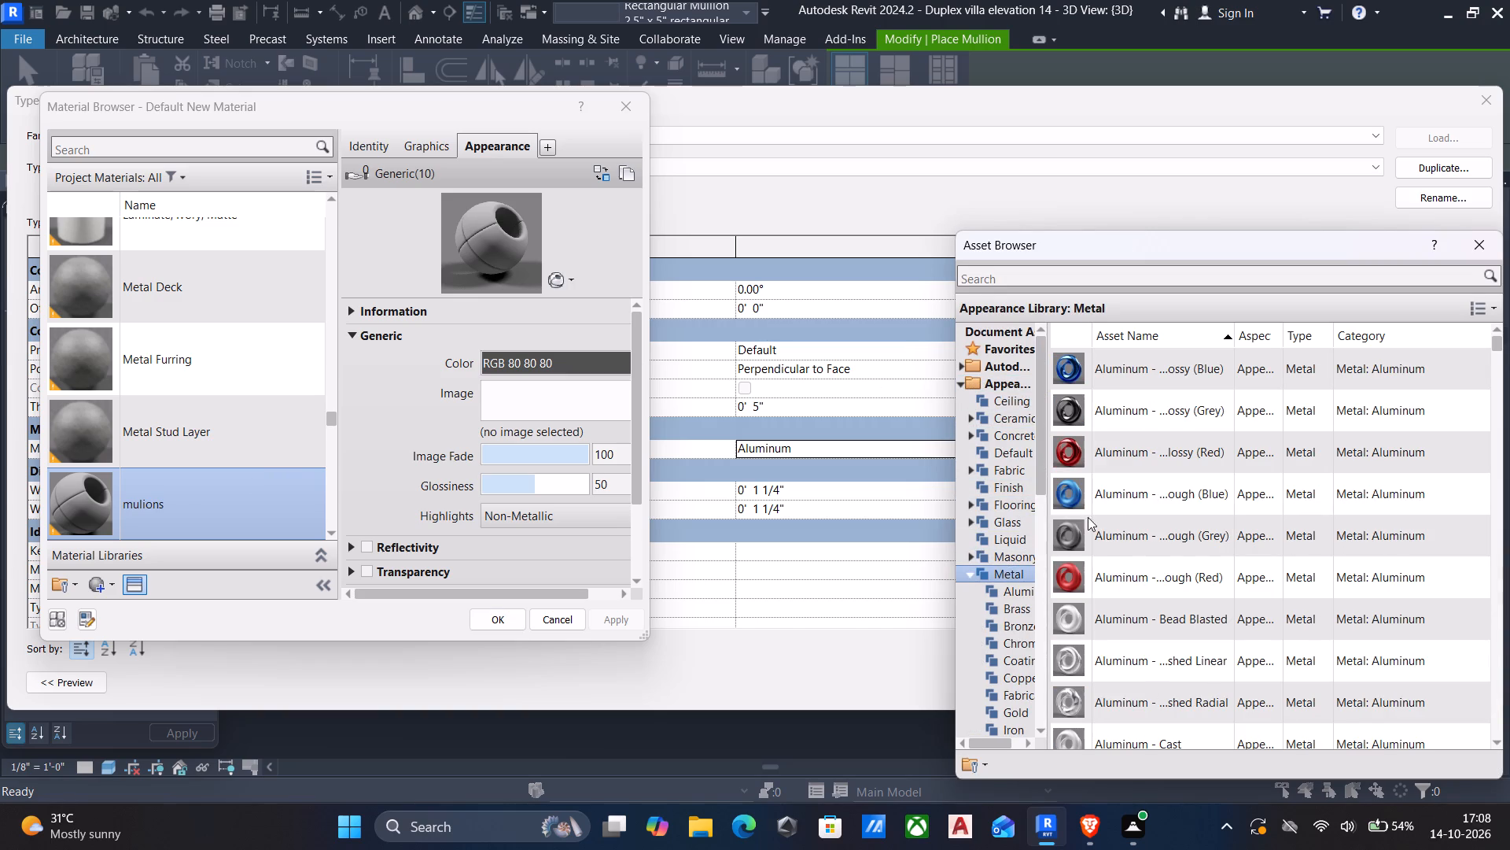
{"action": "scroll", "coordinate": [1114, 501], "scroll_direction": "down", "scroll_amount": 7}
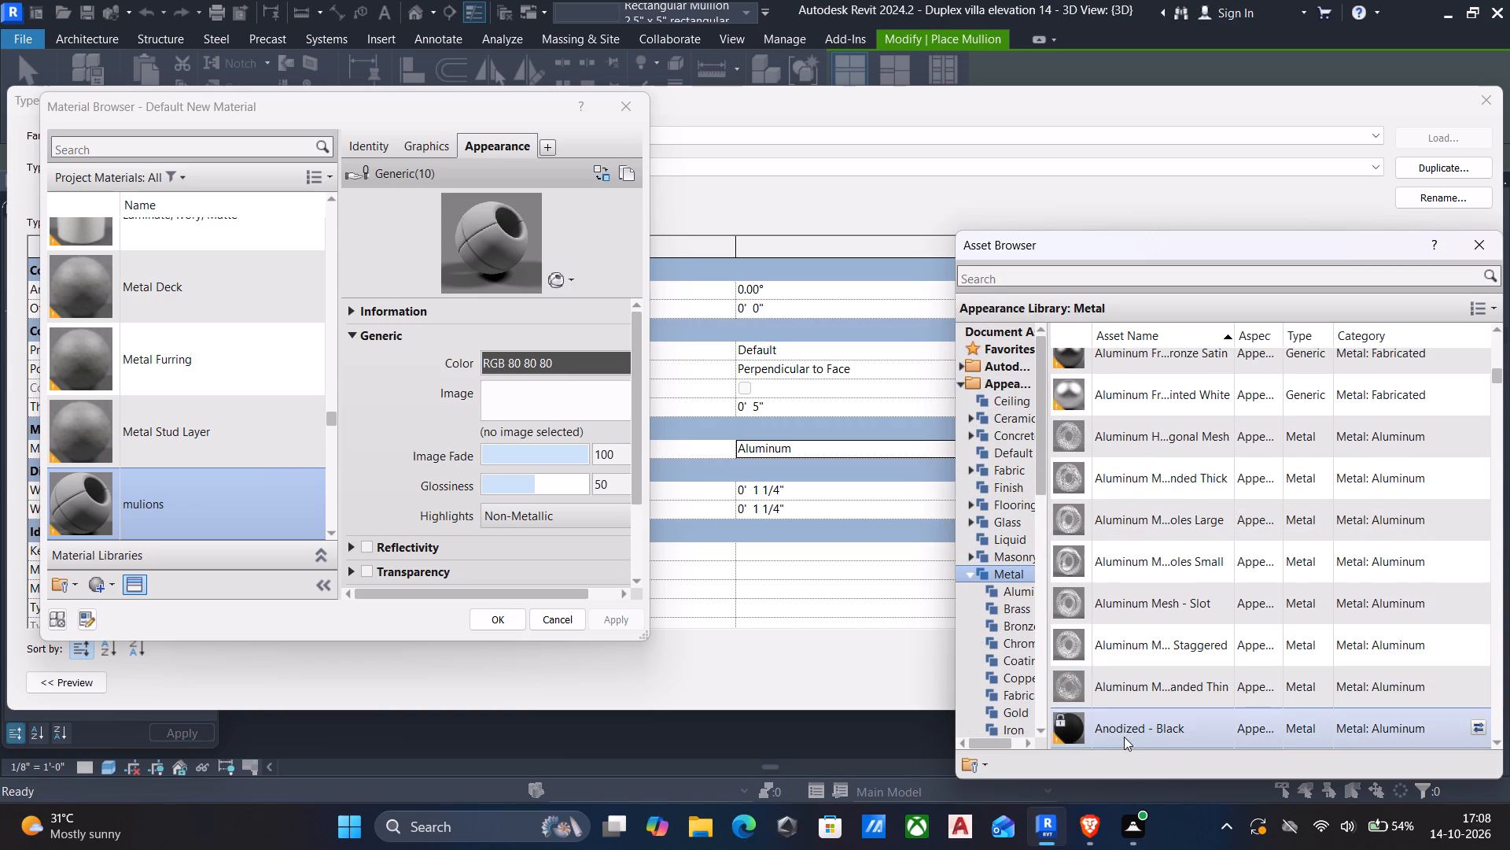
{"action": "left_click", "coordinate": [1121, 734]}
{"action": "double_click", "coordinate": [1121, 734]}
{"action": "scroll", "coordinate": [989, 652], "scroll_direction": "down", "scroll_amount": 3}
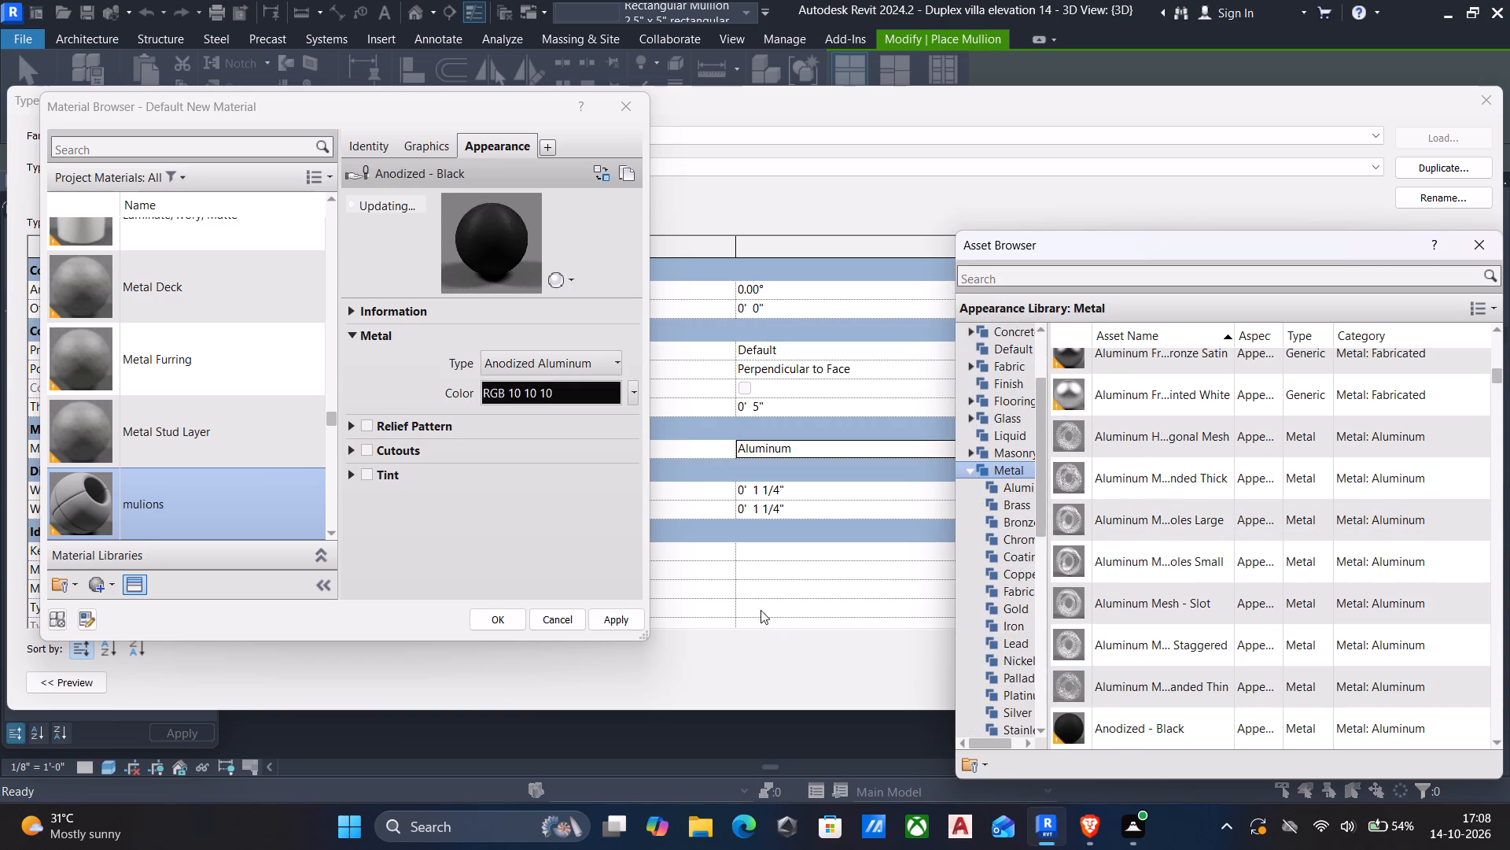
{"action": "left_click", "coordinate": [616, 615]}
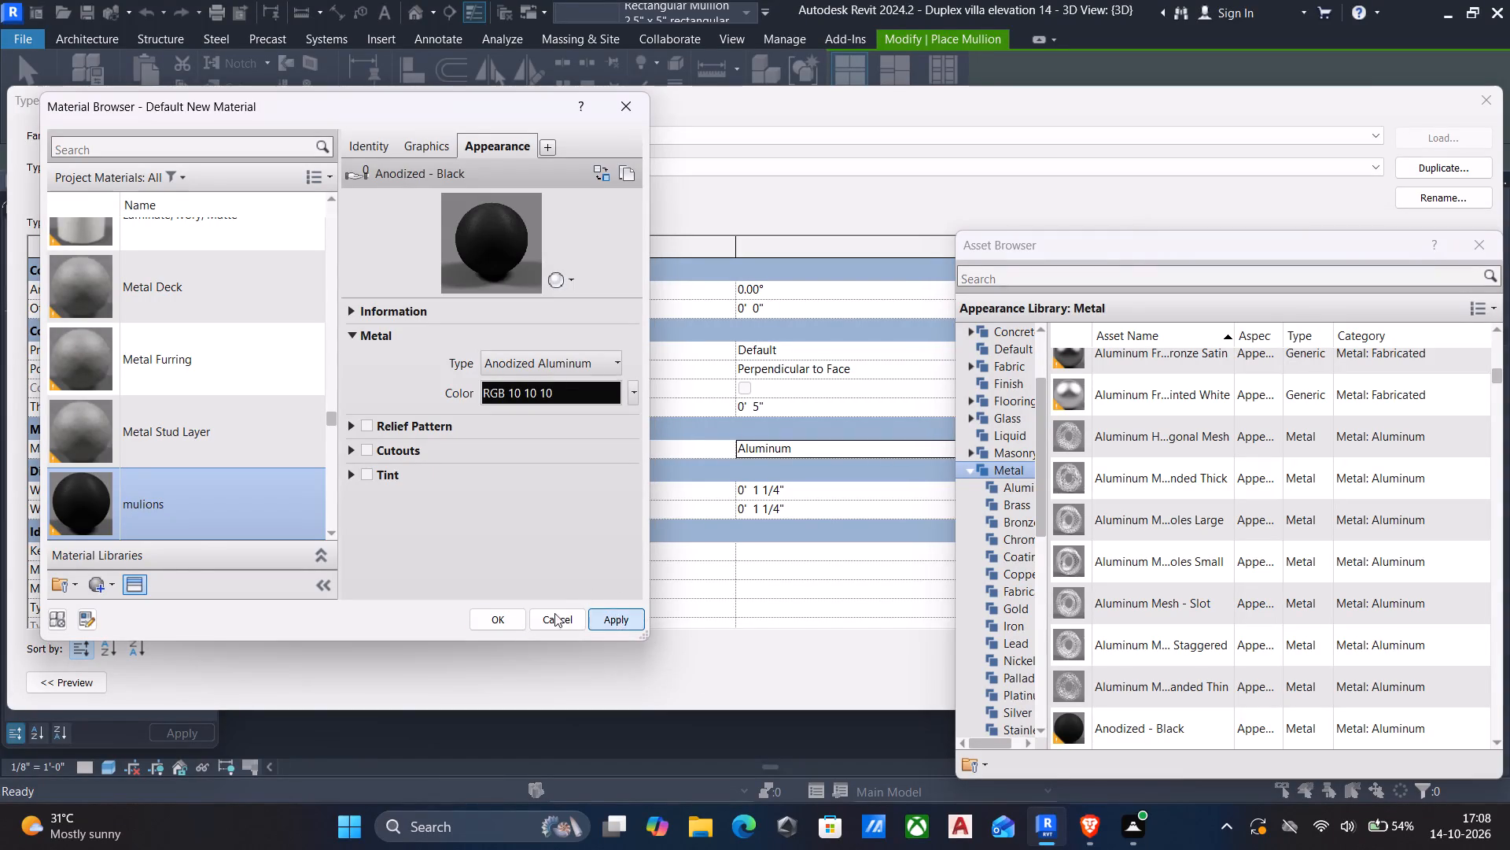
{"action": "left_click", "coordinate": [502, 613]}
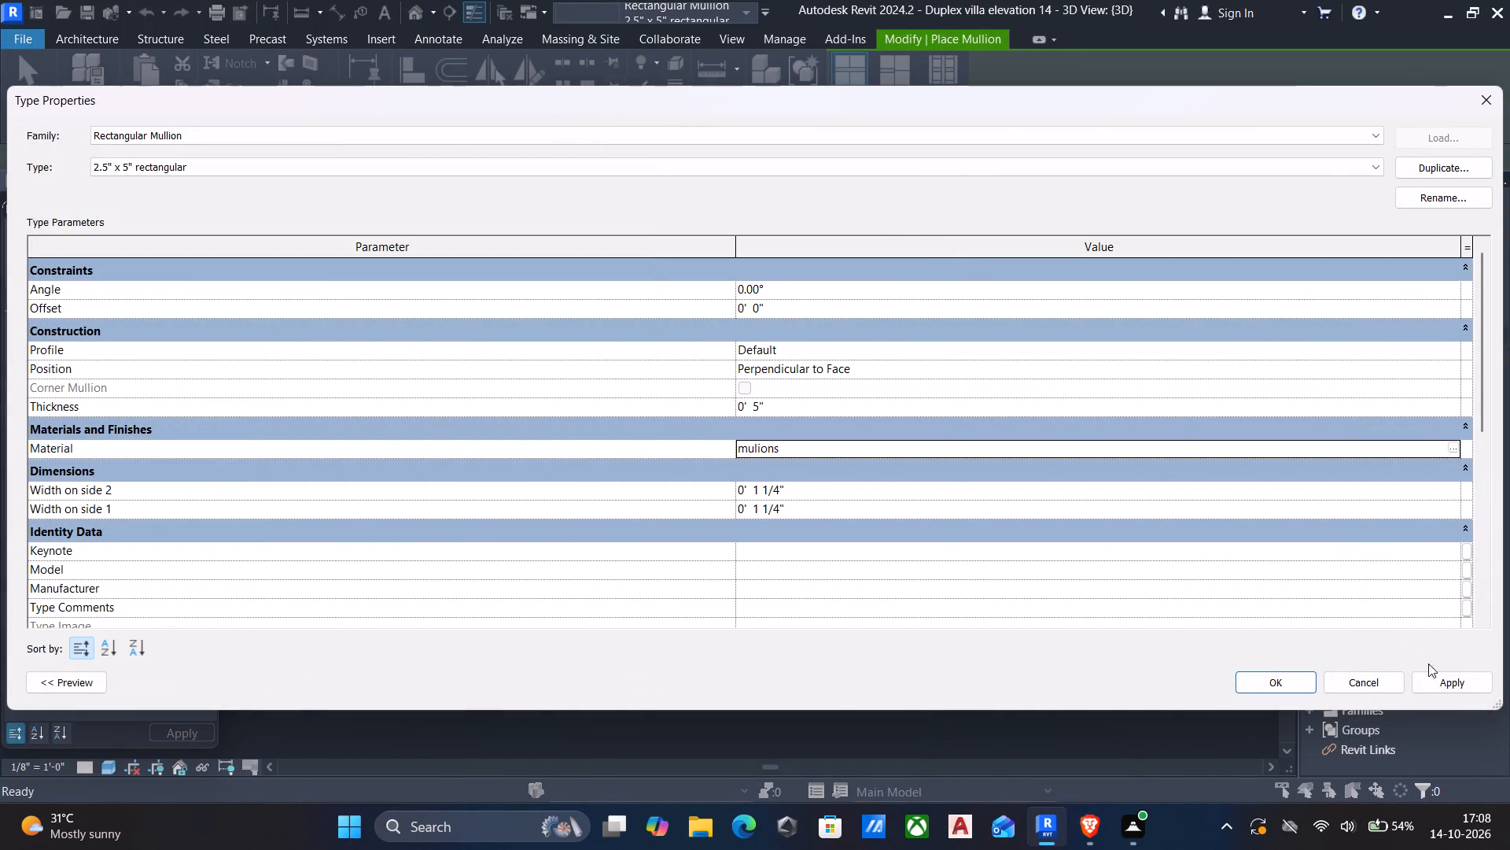
{"action": "left_click", "coordinate": [1453, 682]}
{"action": "left_click", "coordinate": [1247, 682]}
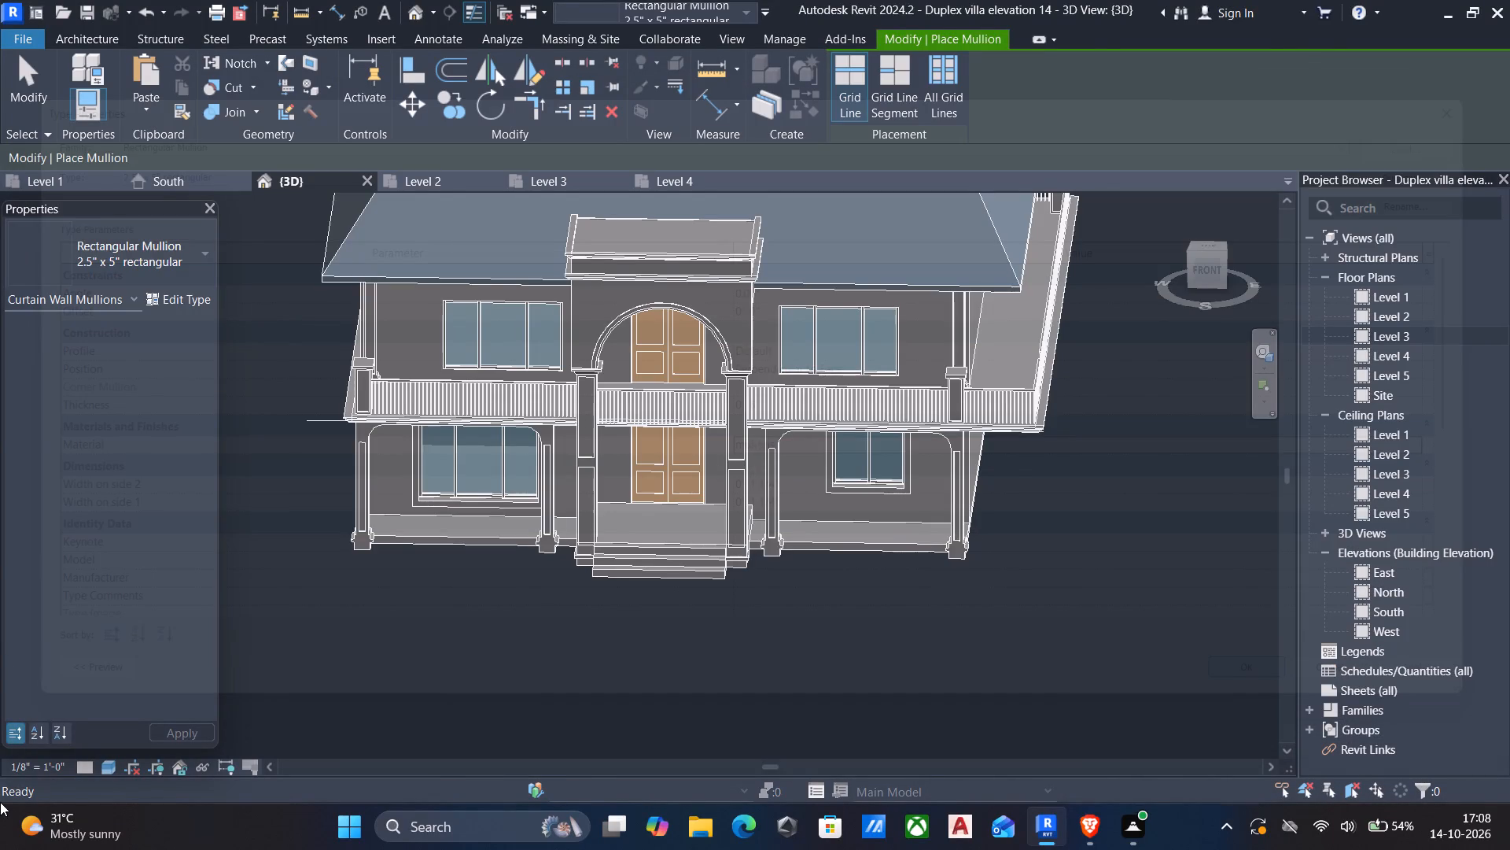
Check the facade's materials in the Realistic visual style, return the 3D view to Shaded and leave mullion placement.
{"action": "left_click", "coordinate": [114, 770]}
{"action": "left_click", "coordinate": [126, 737]}
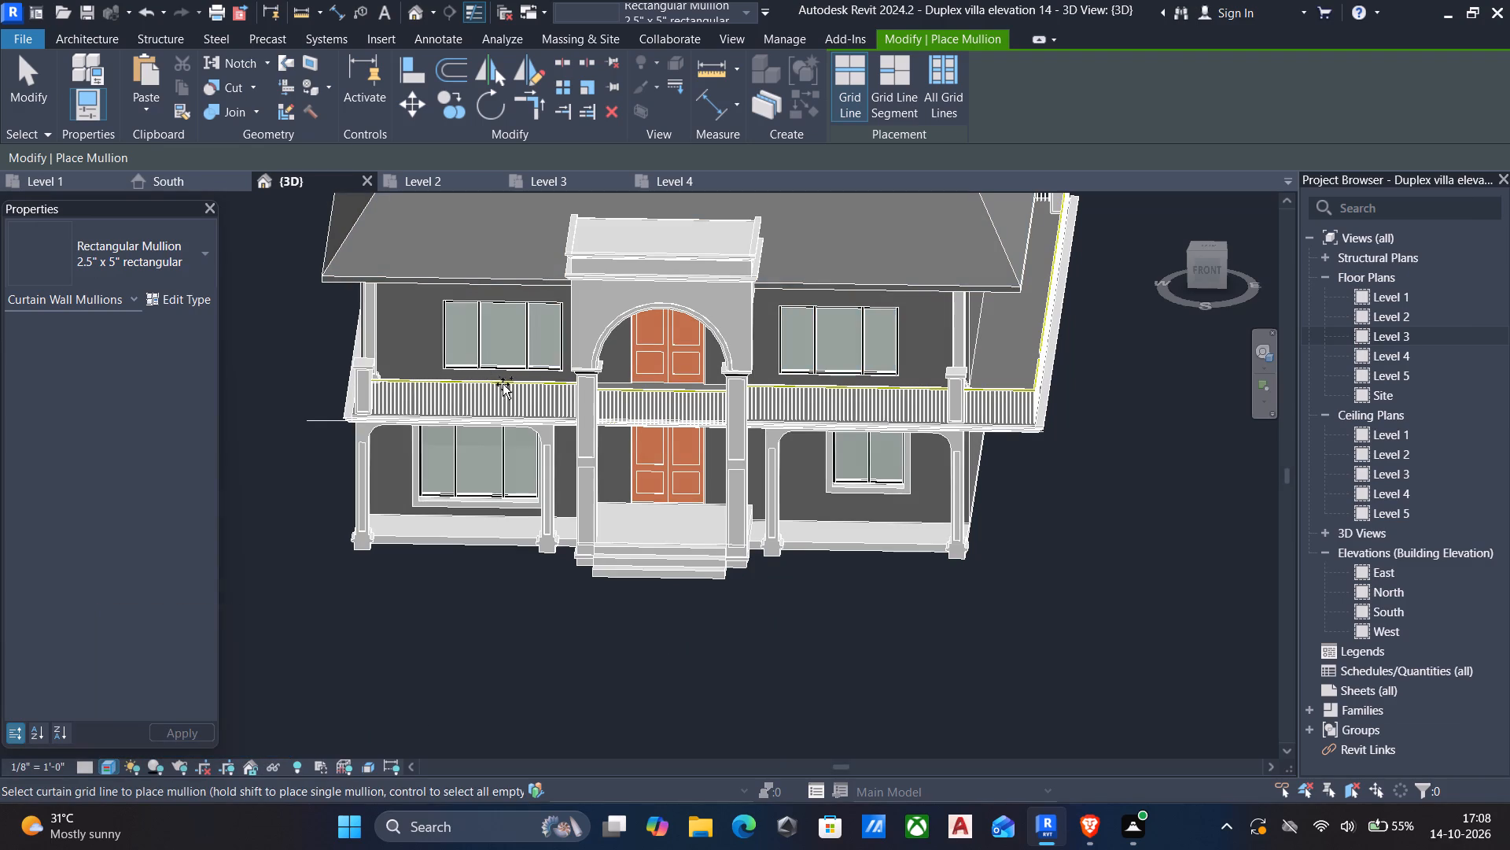
{"action": "middle_click_drag", "start_coordinate": [532, 451], "coordinate": [576, 369]}
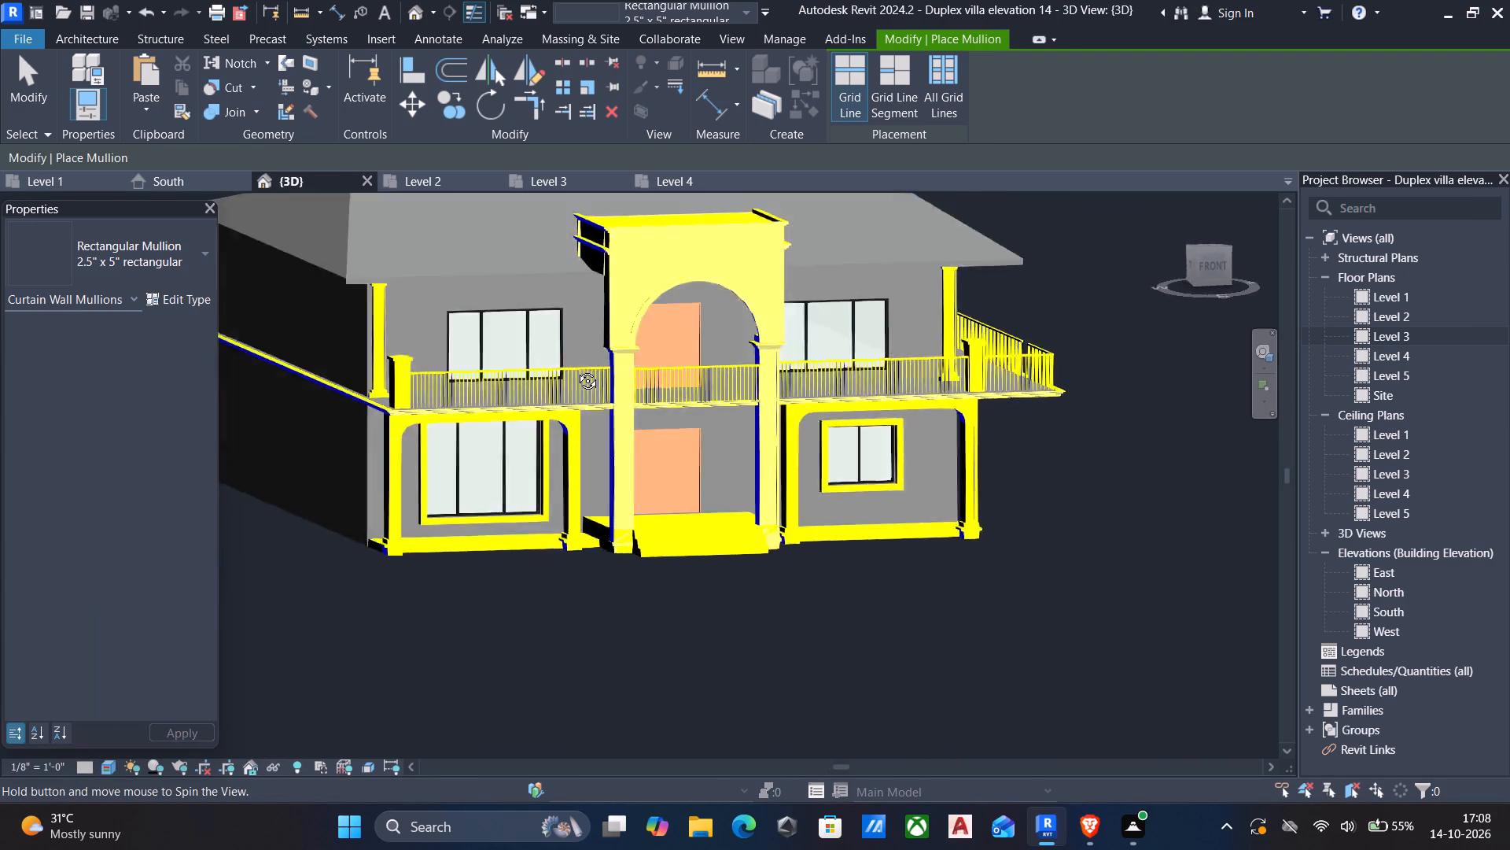
{"action": "middle_click_drag", "start_coordinate": [576, 369], "coordinate": [612, 416]}
{"action": "left_click", "coordinate": [98, 763]}
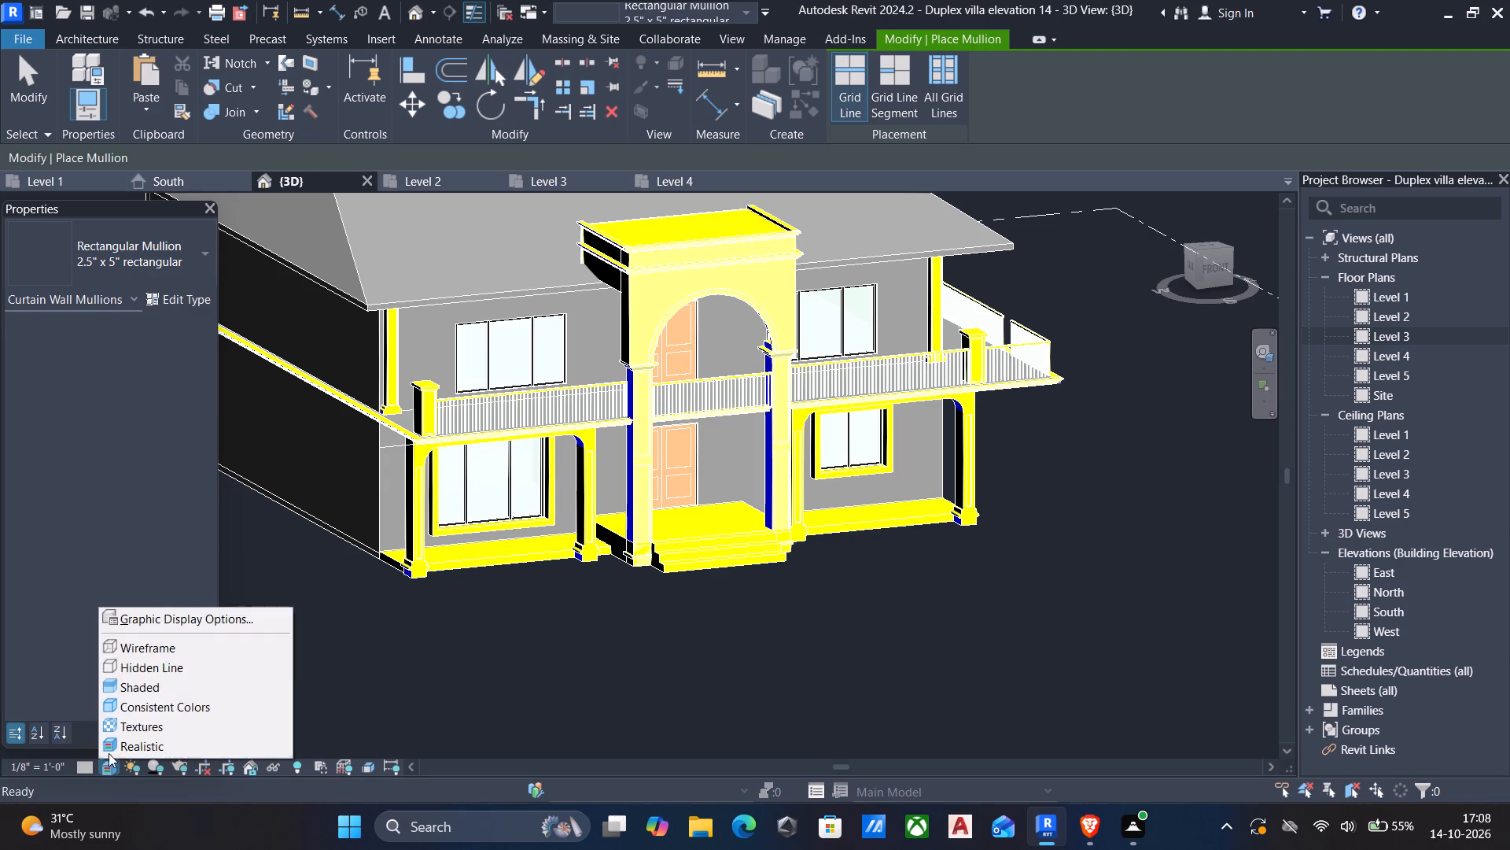
{"action": "left_click", "coordinate": [132, 681]}
{"action": "middle_click_drag", "start_coordinate": [658, 456], "coordinate": [654, 457]}
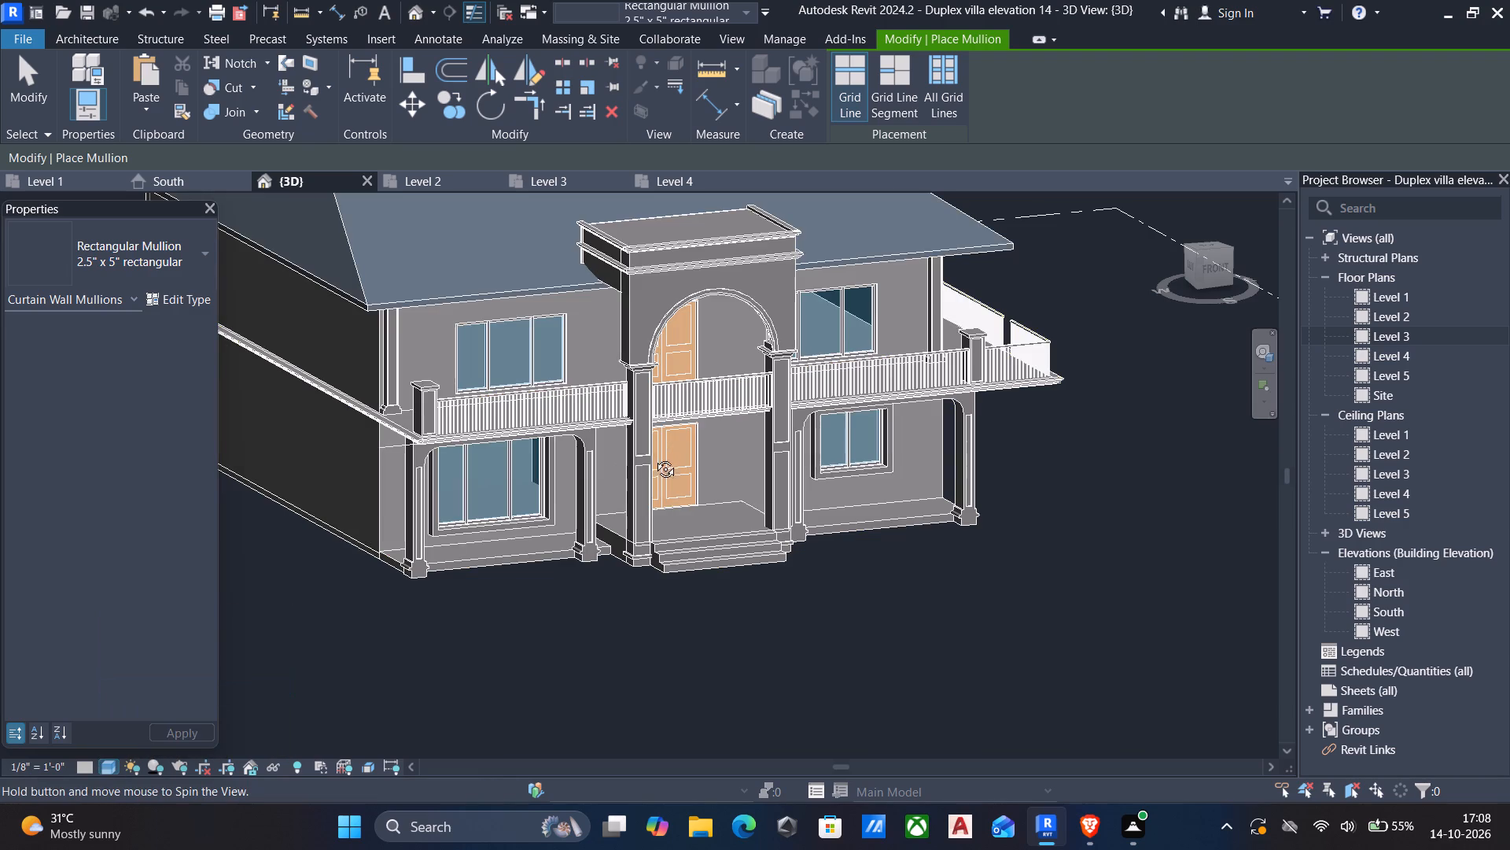
{"action": "middle_click_drag", "start_coordinate": [654, 457], "coordinate": [677, 512]}
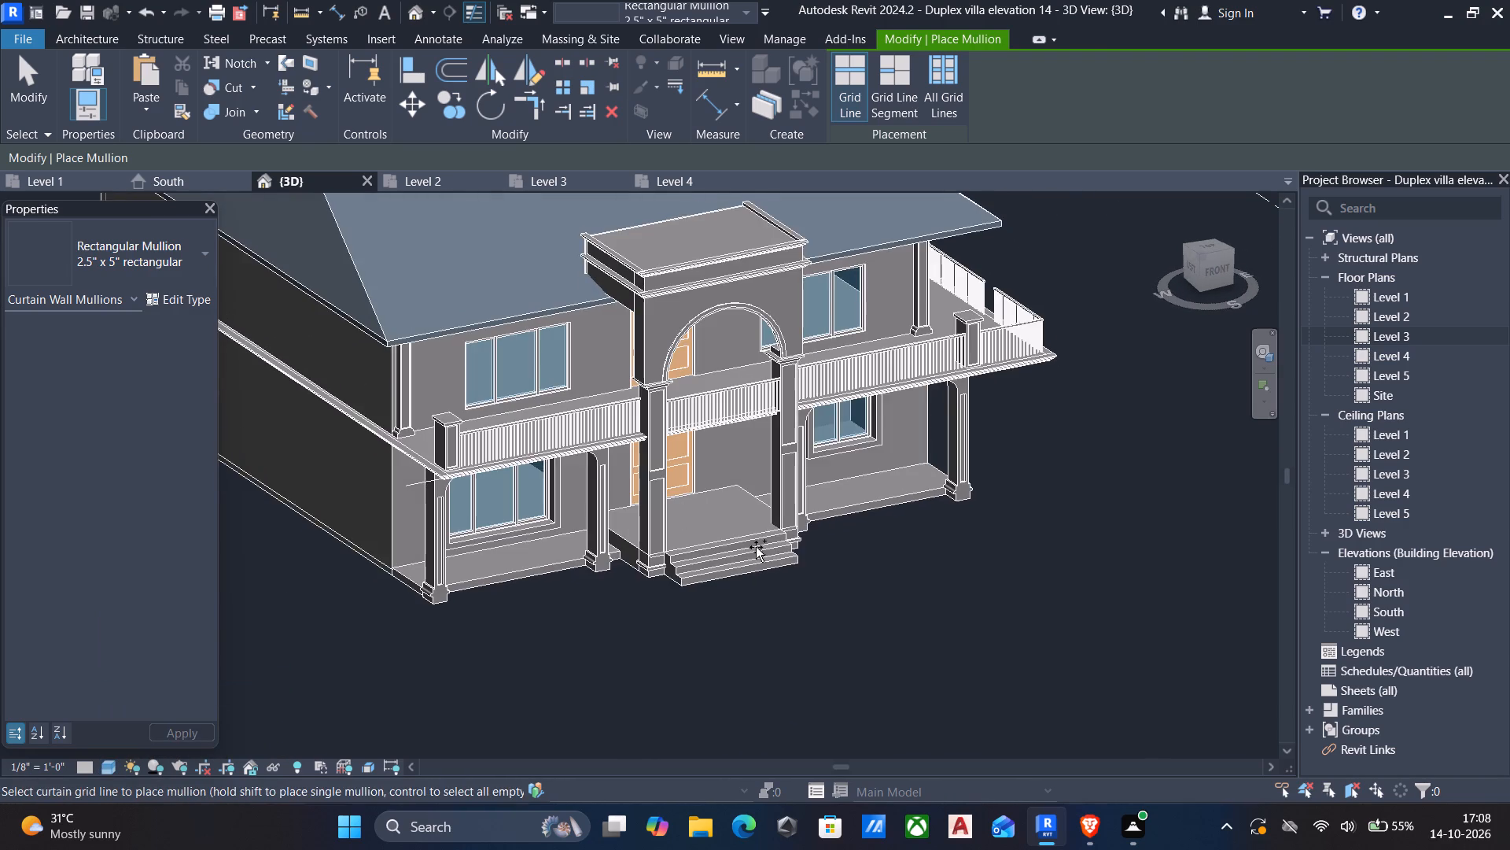
{"action": "middle_click_drag", "start_coordinate": [770, 543], "coordinate": [757, 539]}
{"action": "key", "text": "Escape"}
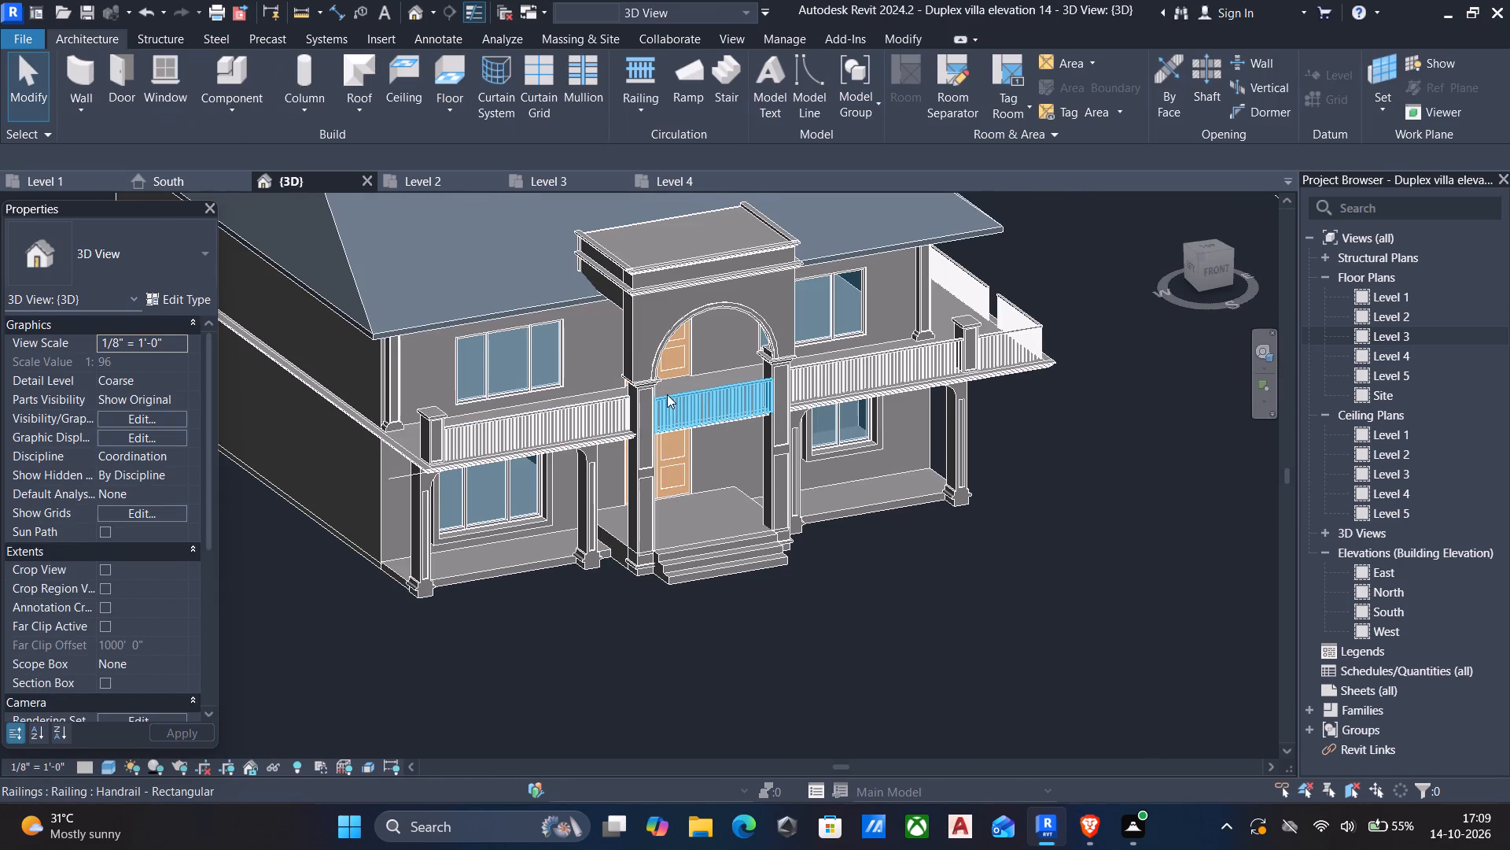
Assign the mulions material to the Rectangular - 2" x 2" top rail type used by the railing between the entrance columns.
{"action": "left_click", "coordinate": [713, 395]}
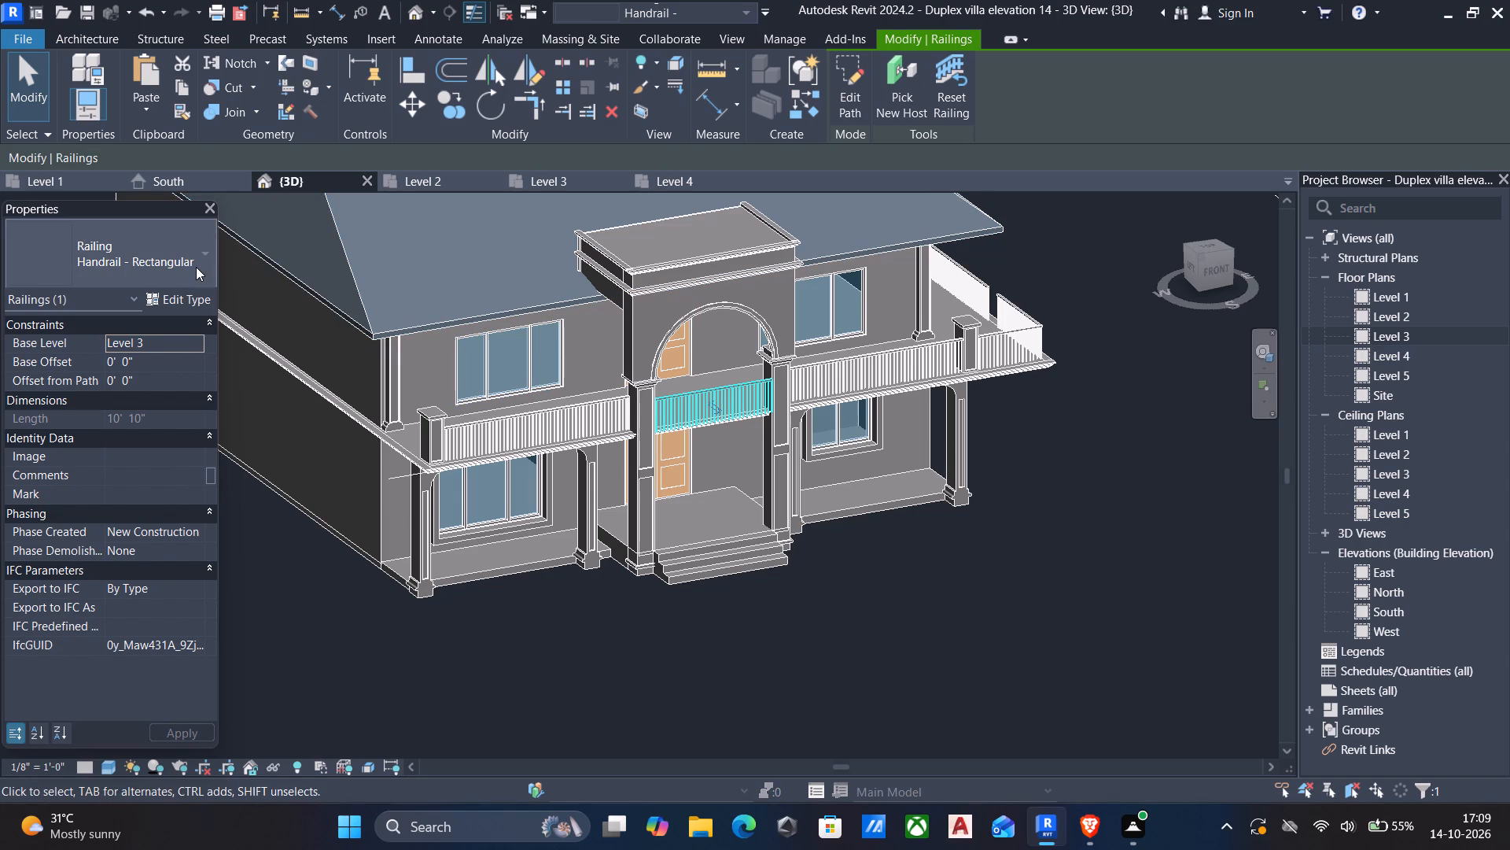
{"action": "left_click", "coordinate": [170, 297]}
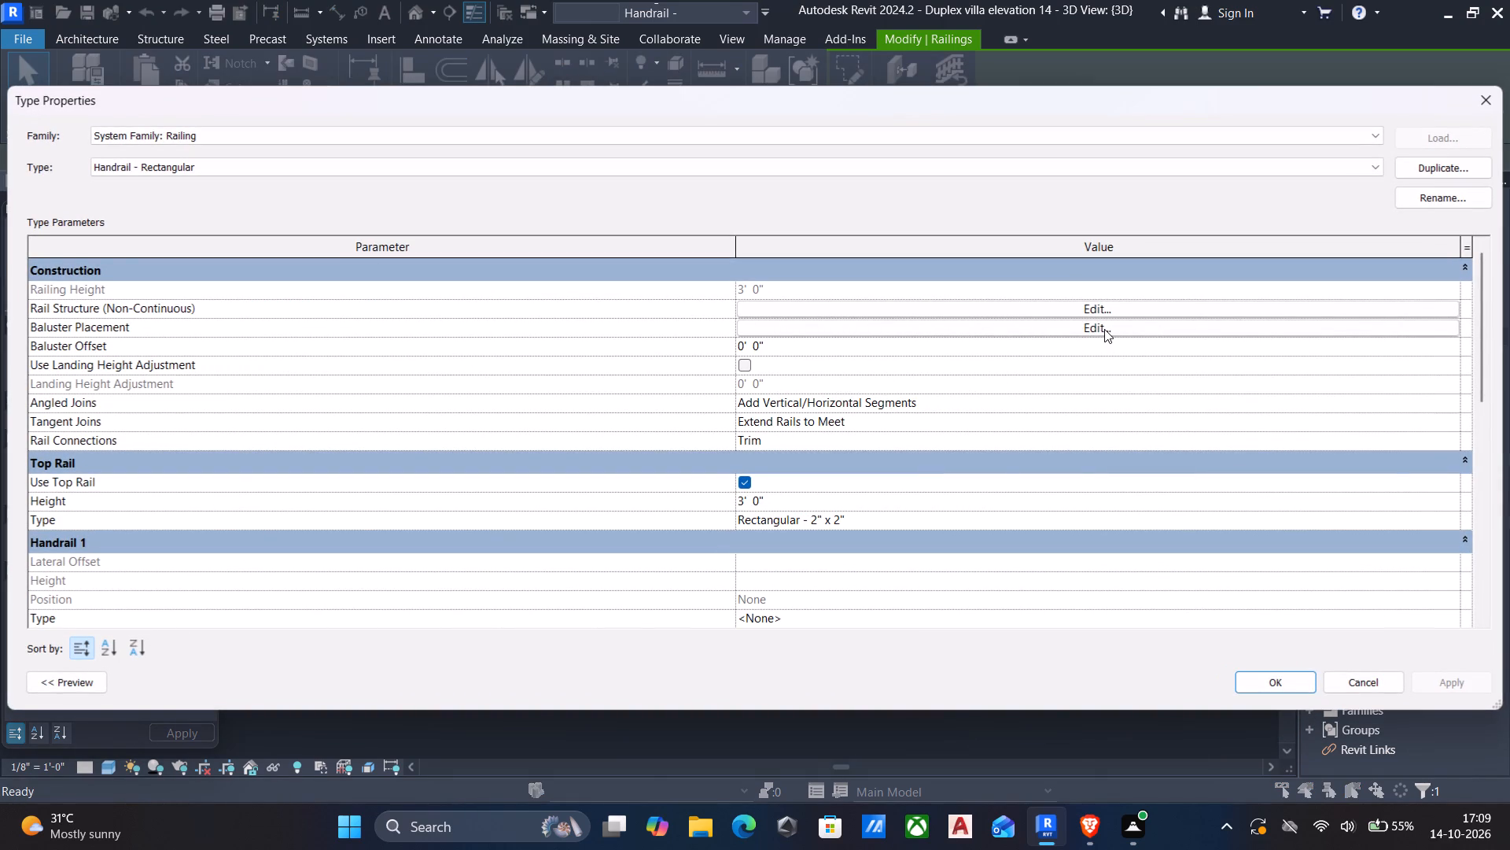
{"action": "scroll", "coordinate": [995, 488], "scroll_direction": "down", "scroll_amount": 3}
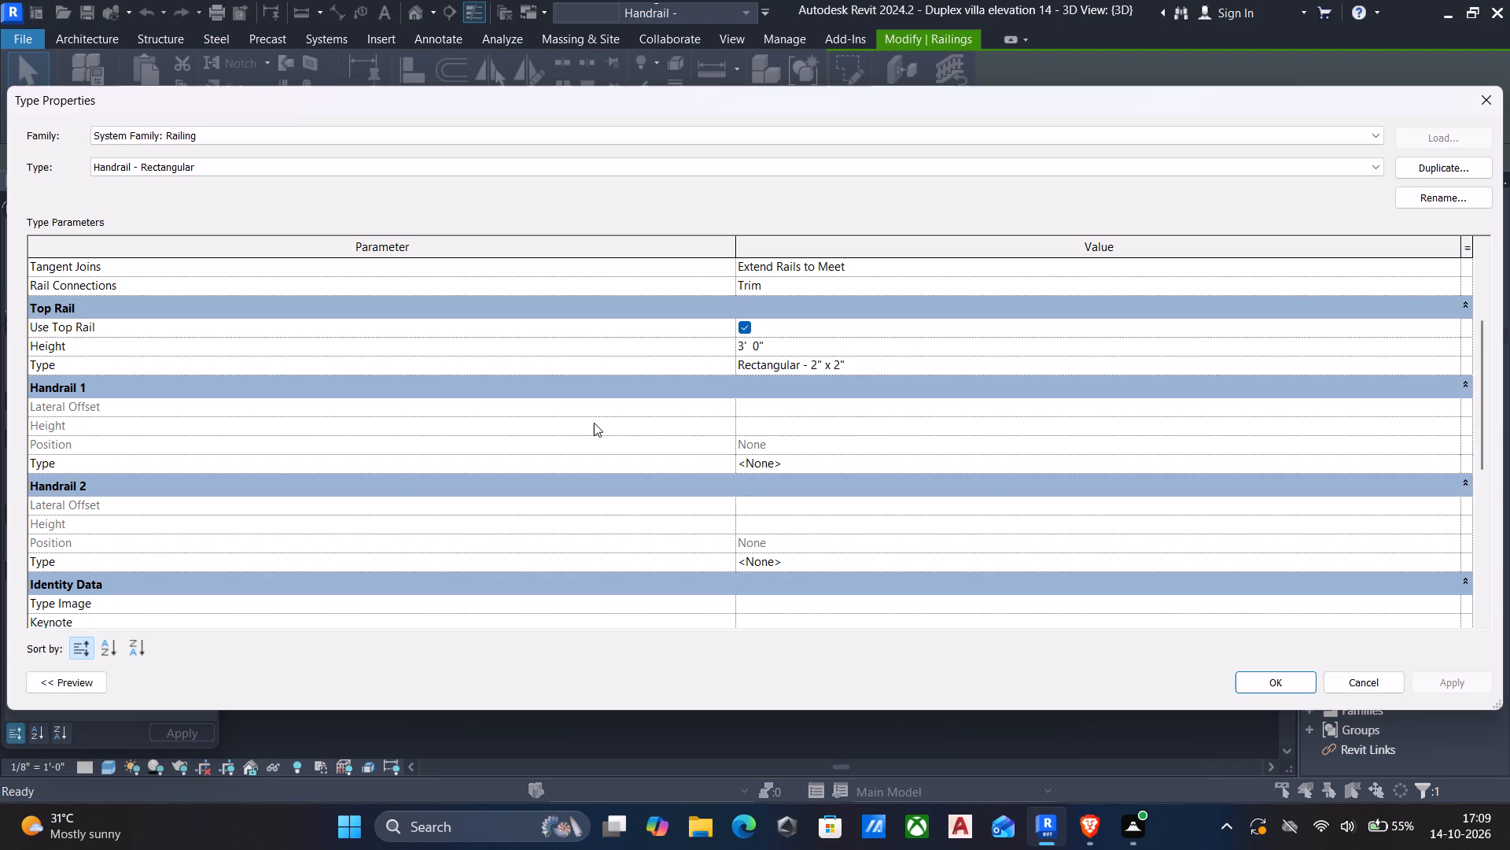
{"action": "scroll", "coordinate": [976, 485], "scroll_direction": "down", "scroll_amount": 9}
{"action": "scroll", "coordinate": [976, 485], "scroll_direction": "up", "scroll_amount": 11}
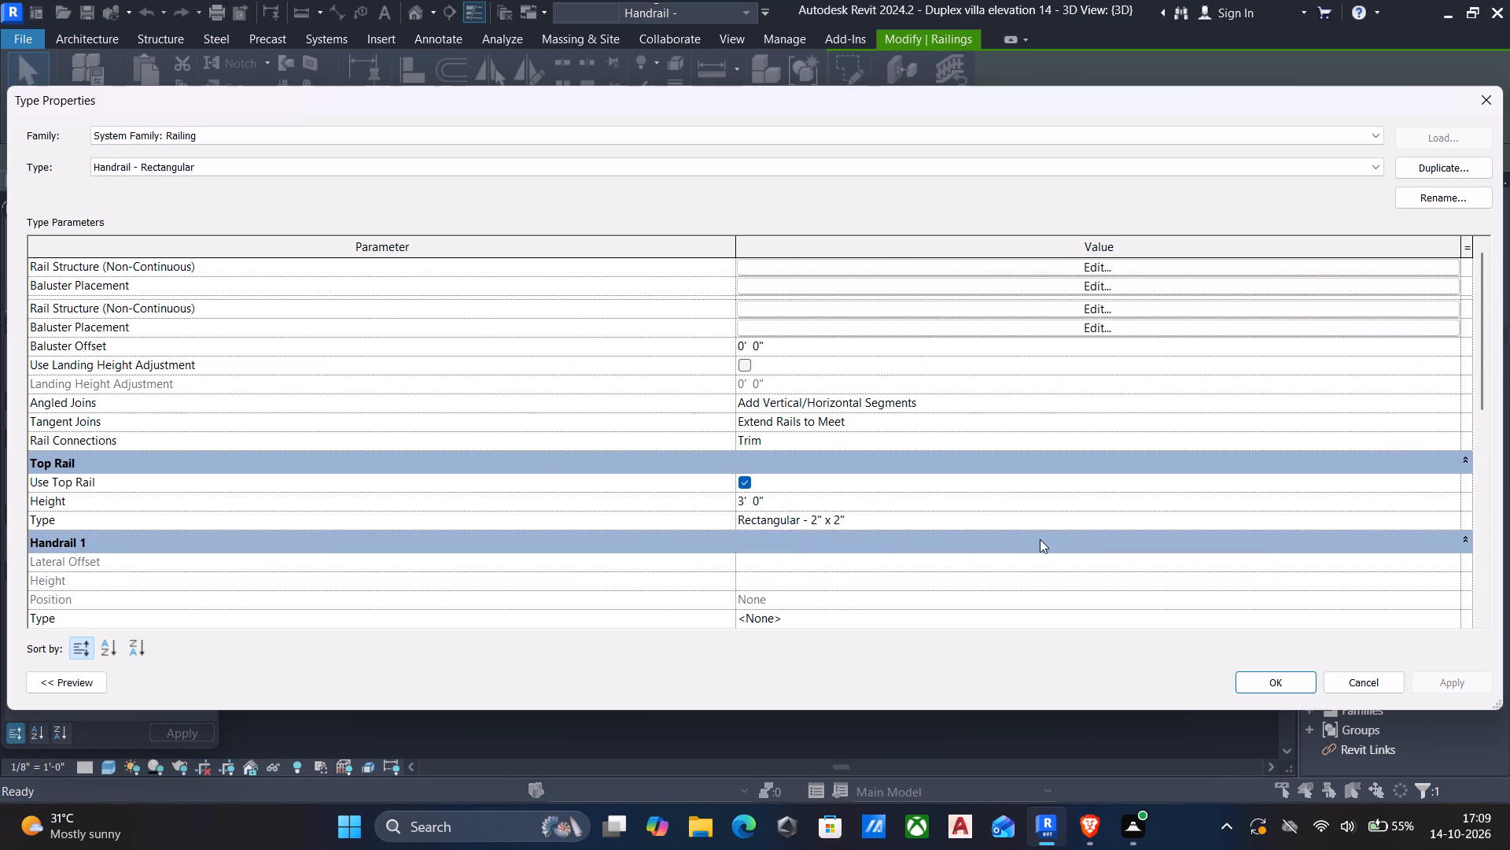
{"action": "left_click", "coordinate": [1456, 523]}
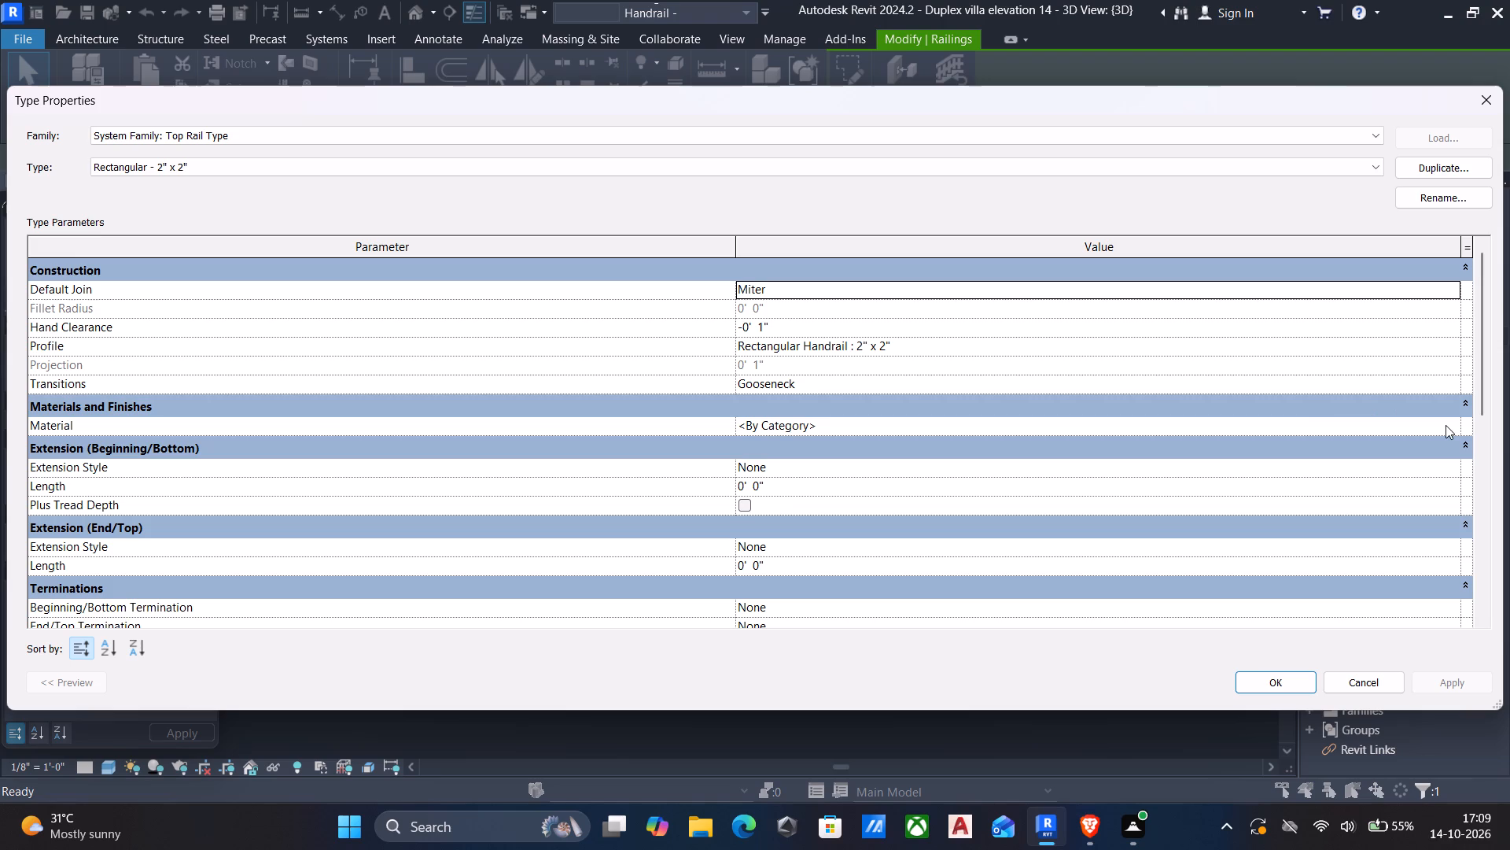
{"action": "left_click", "coordinate": [1452, 427]}
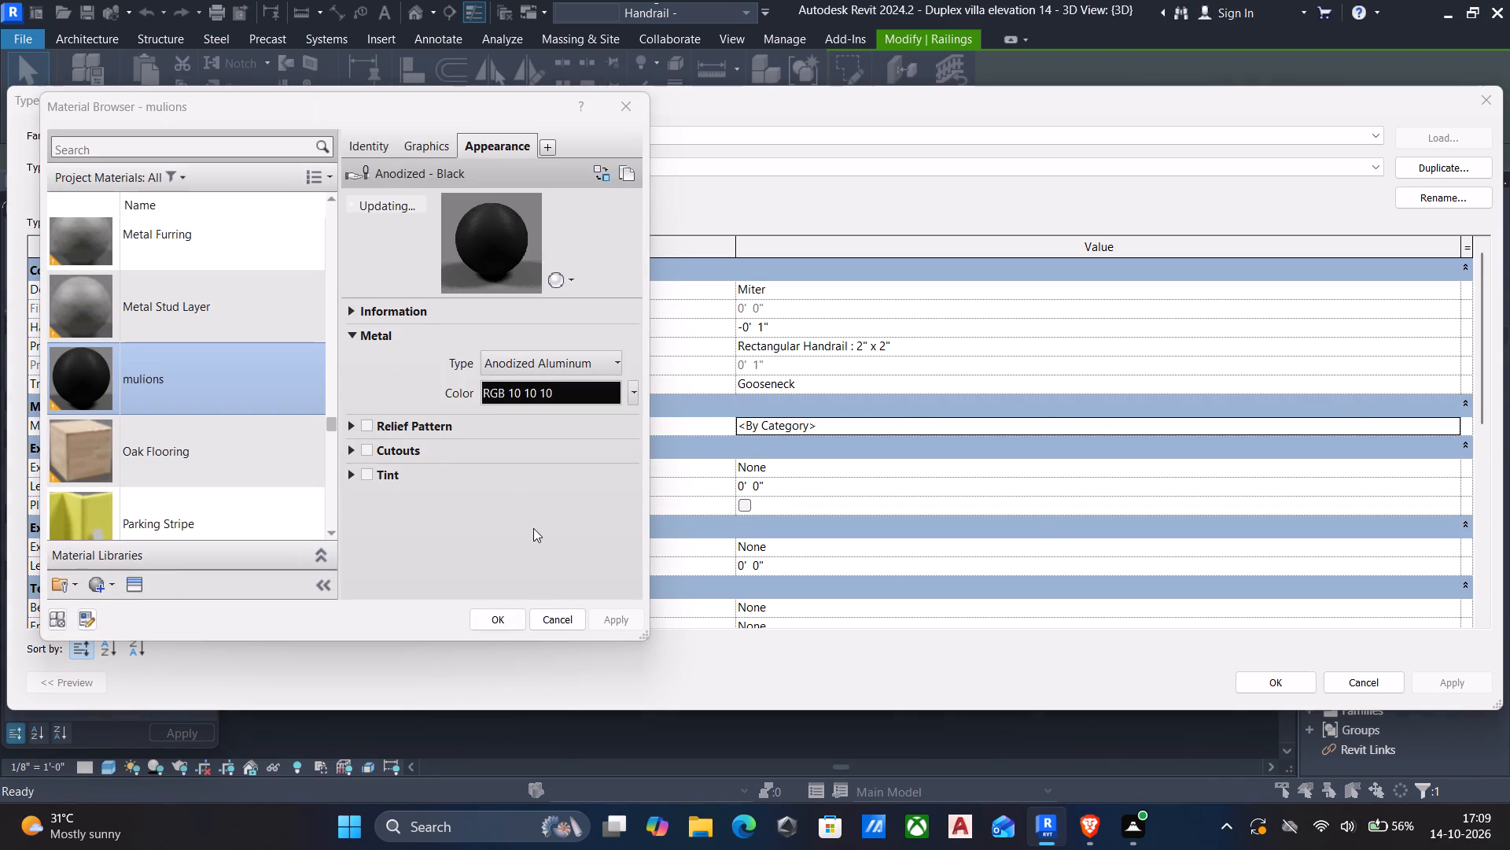
{"action": "left_click_drag", "start_coordinate": [488, 617], "coordinate": [506, 620]}
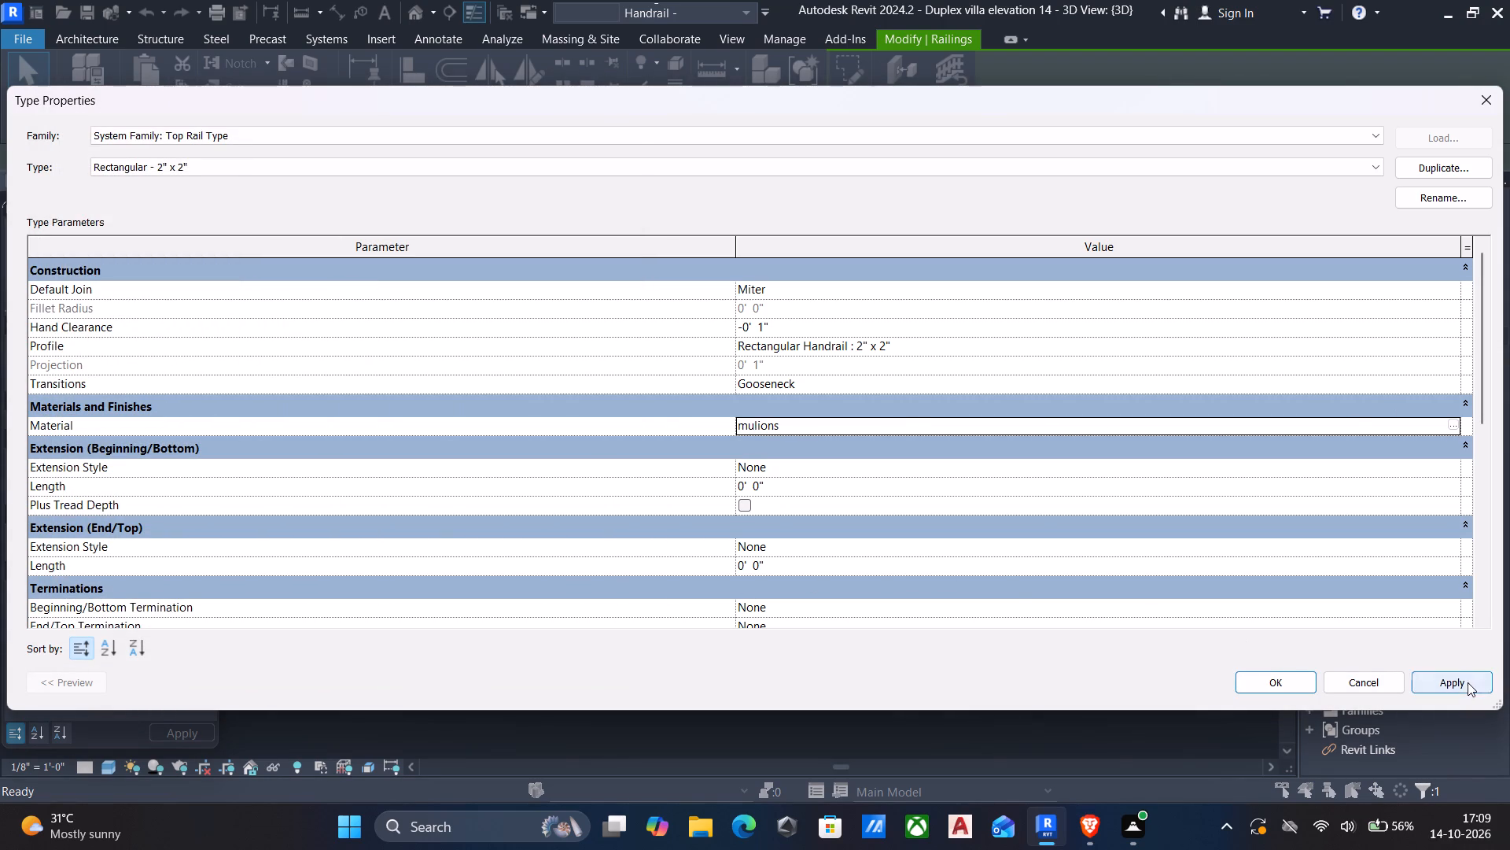
{"action": "left_click", "coordinate": [1467, 682]}
{"action": "left_click", "coordinate": [1258, 678]}
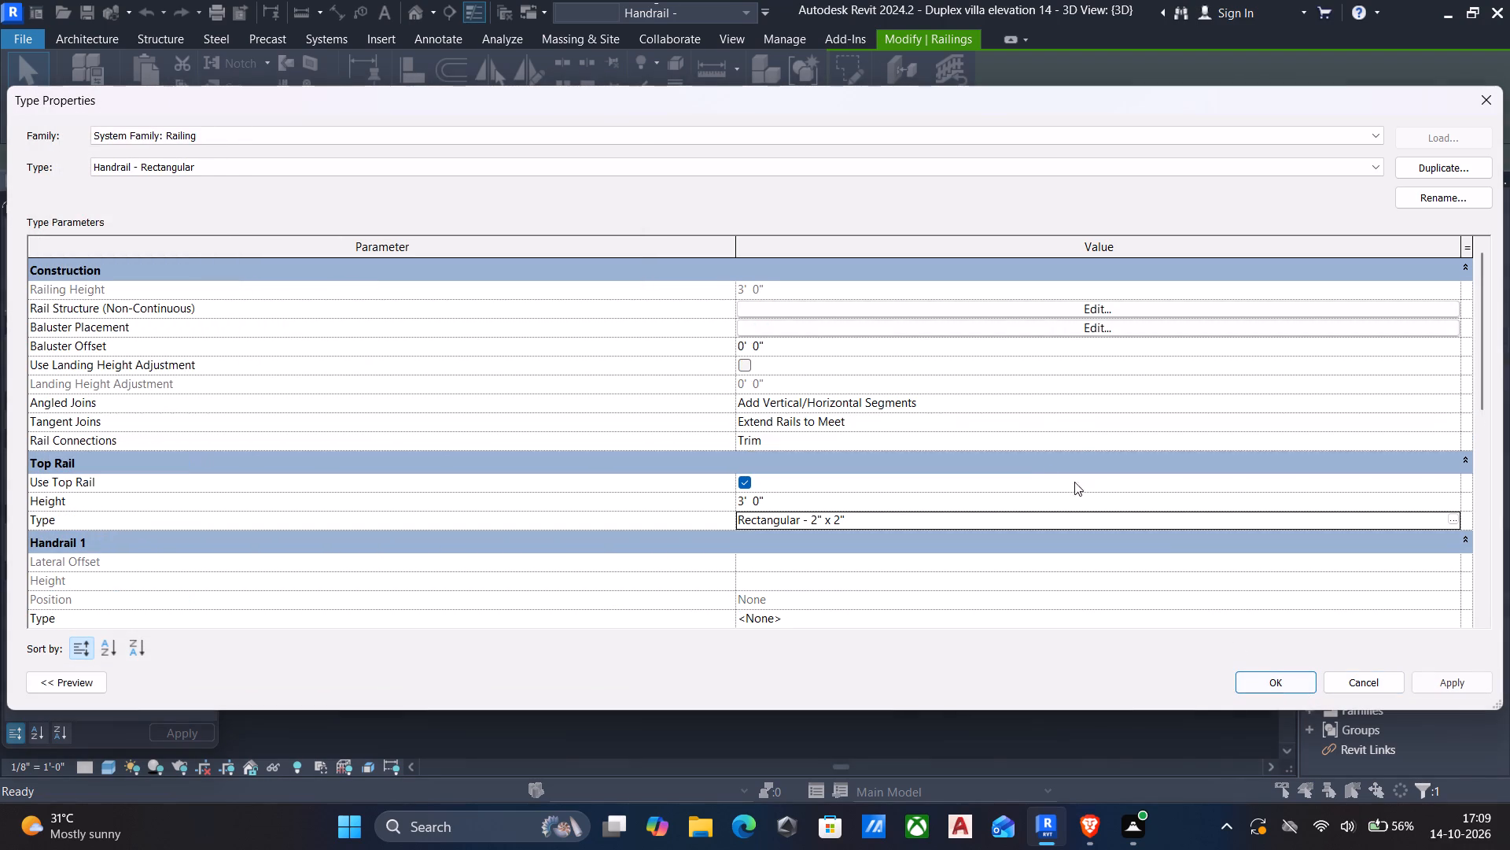
Duplicate the Handrail - Rectangular railing type under the suggested name.
{"action": "scroll", "coordinate": [1062, 422], "scroll_direction": "up", "scroll_amount": 6}
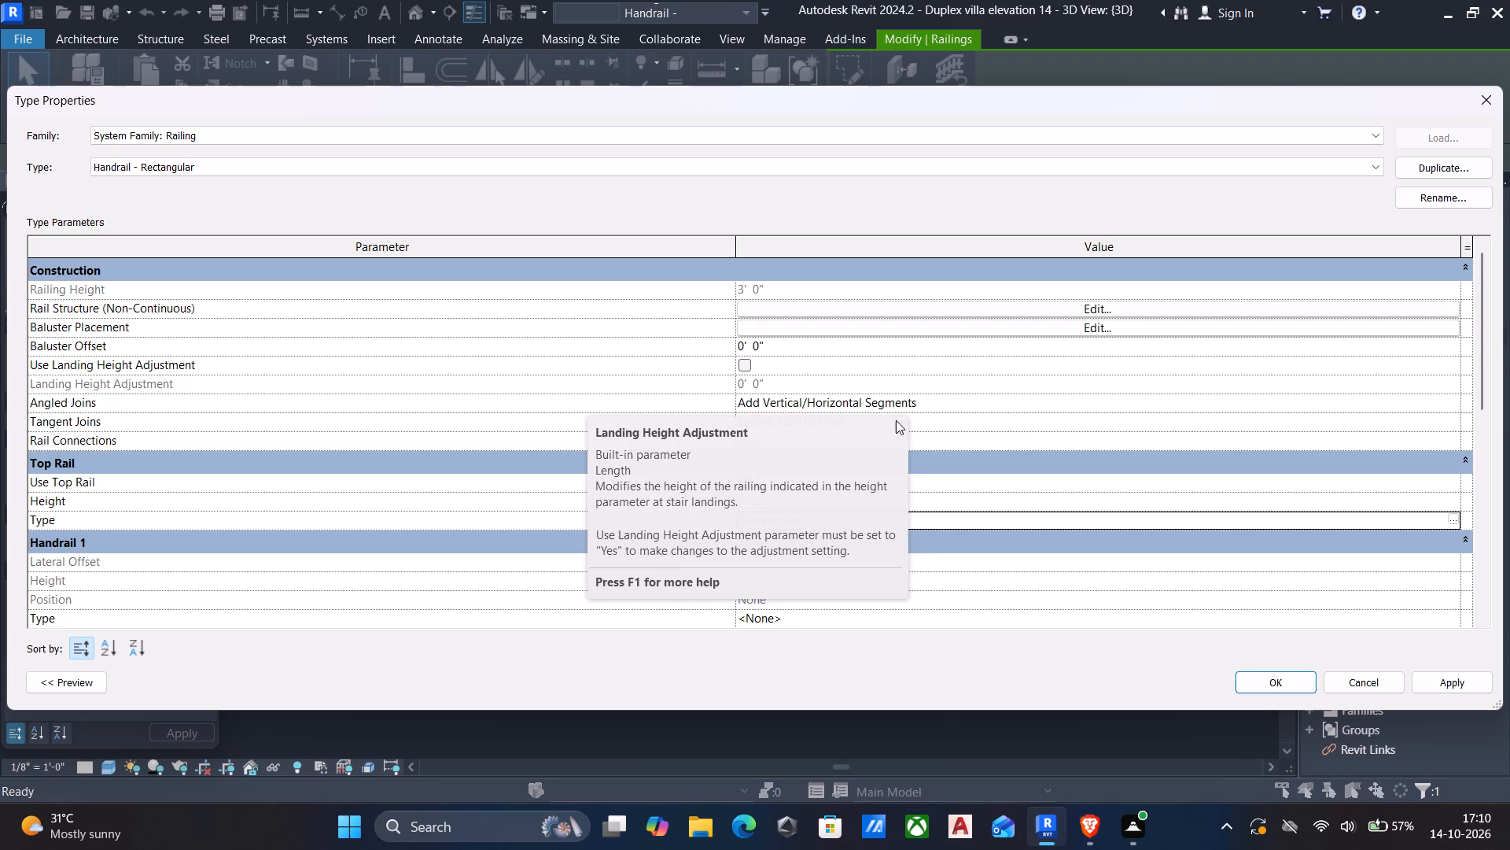
{"action": "scroll", "coordinate": [819, 425], "scroll_direction": "down", "scroll_amount": 4}
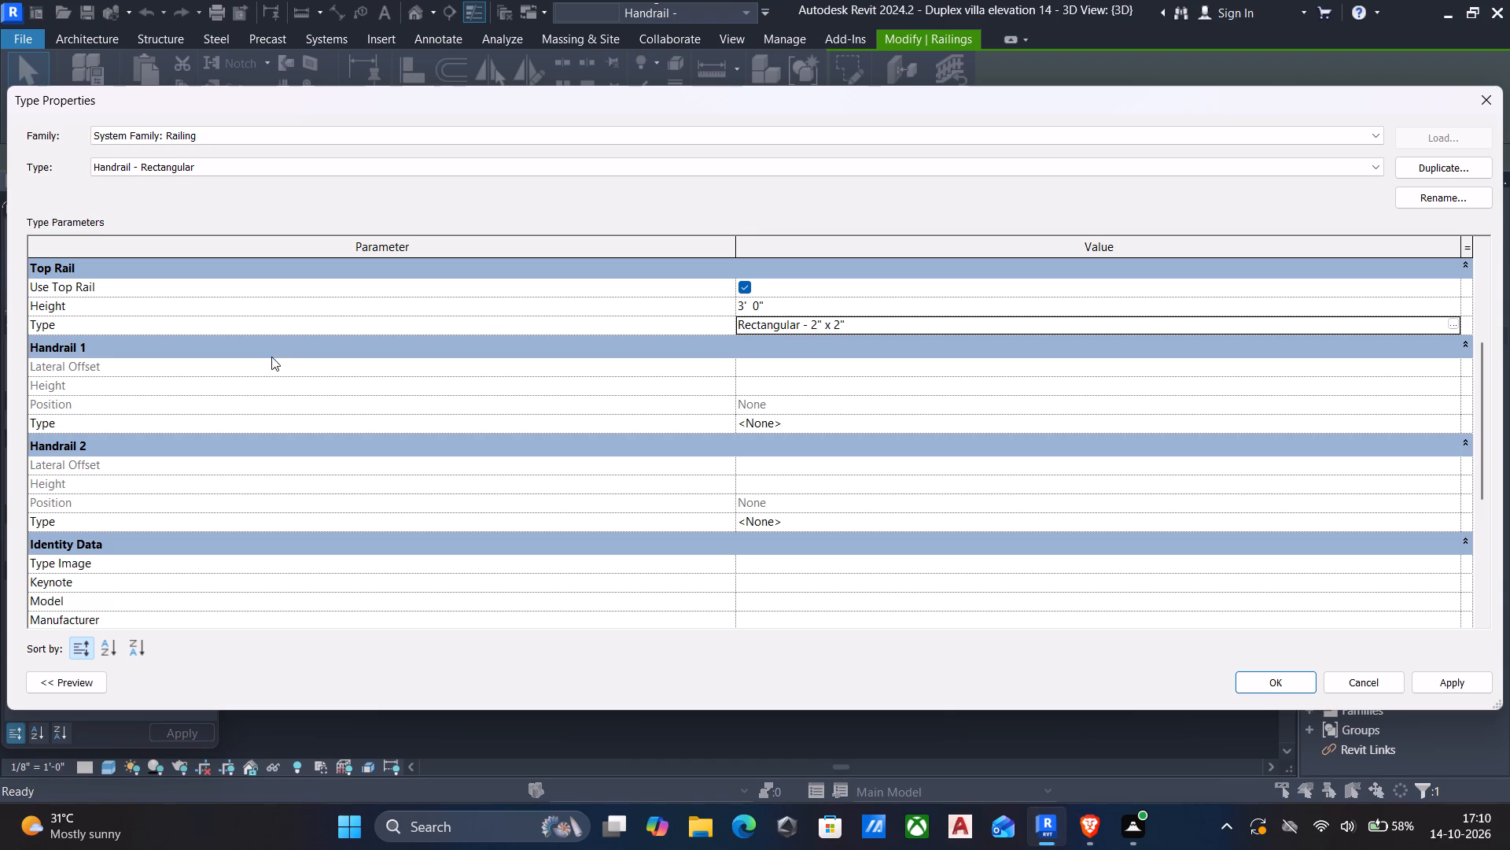
{"action": "scroll", "coordinate": [326, 444], "scroll_direction": "up", "scroll_amount": 5}
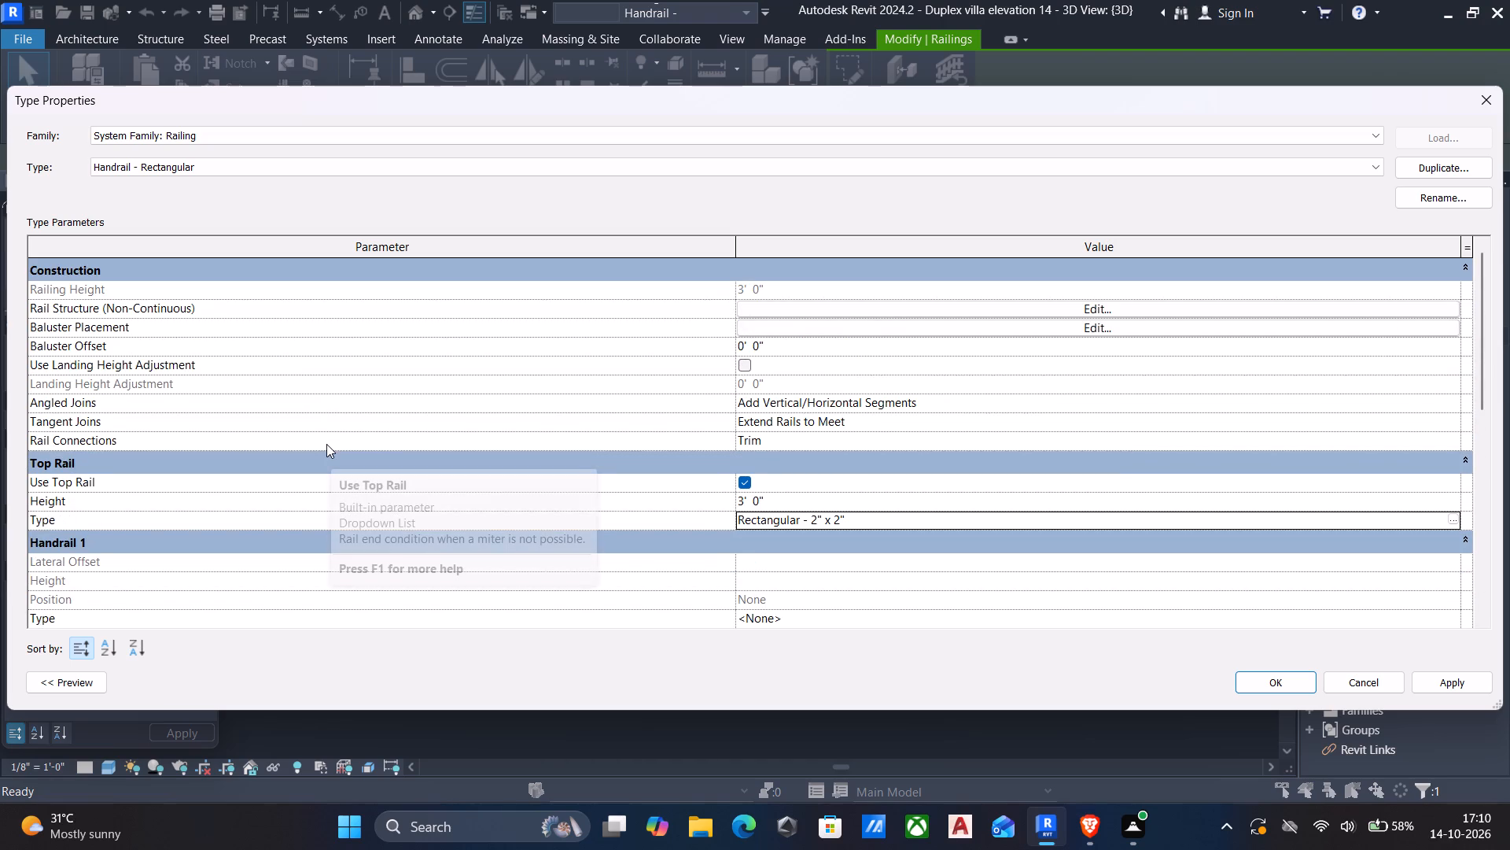
{"action": "scroll", "coordinate": [326, 444], "scroll_direction": "up", "scroll_amount": 5}
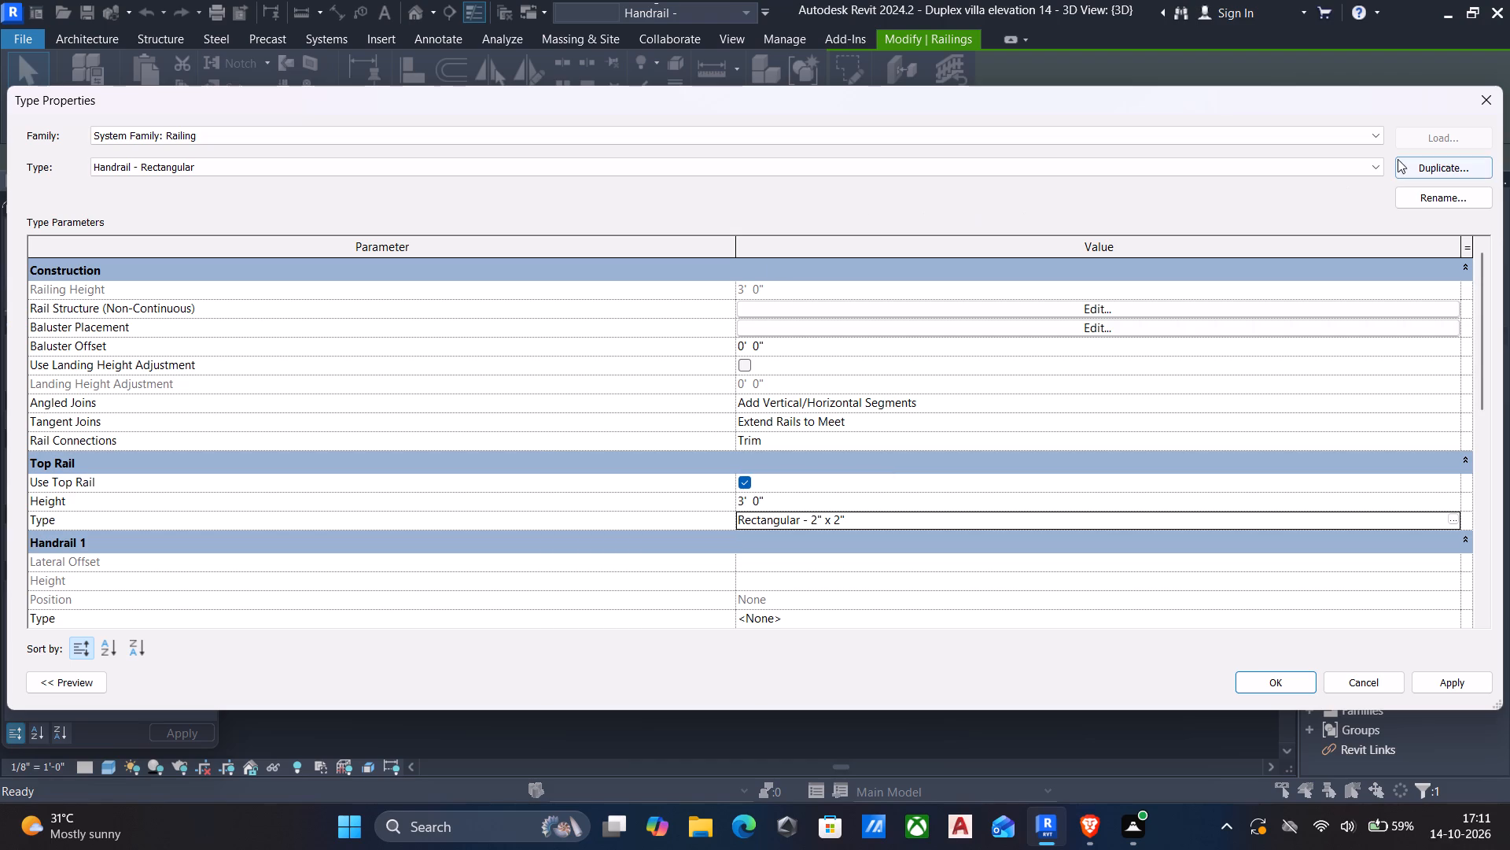
{"action": "left_click", "coordinate": [1420, 161]}
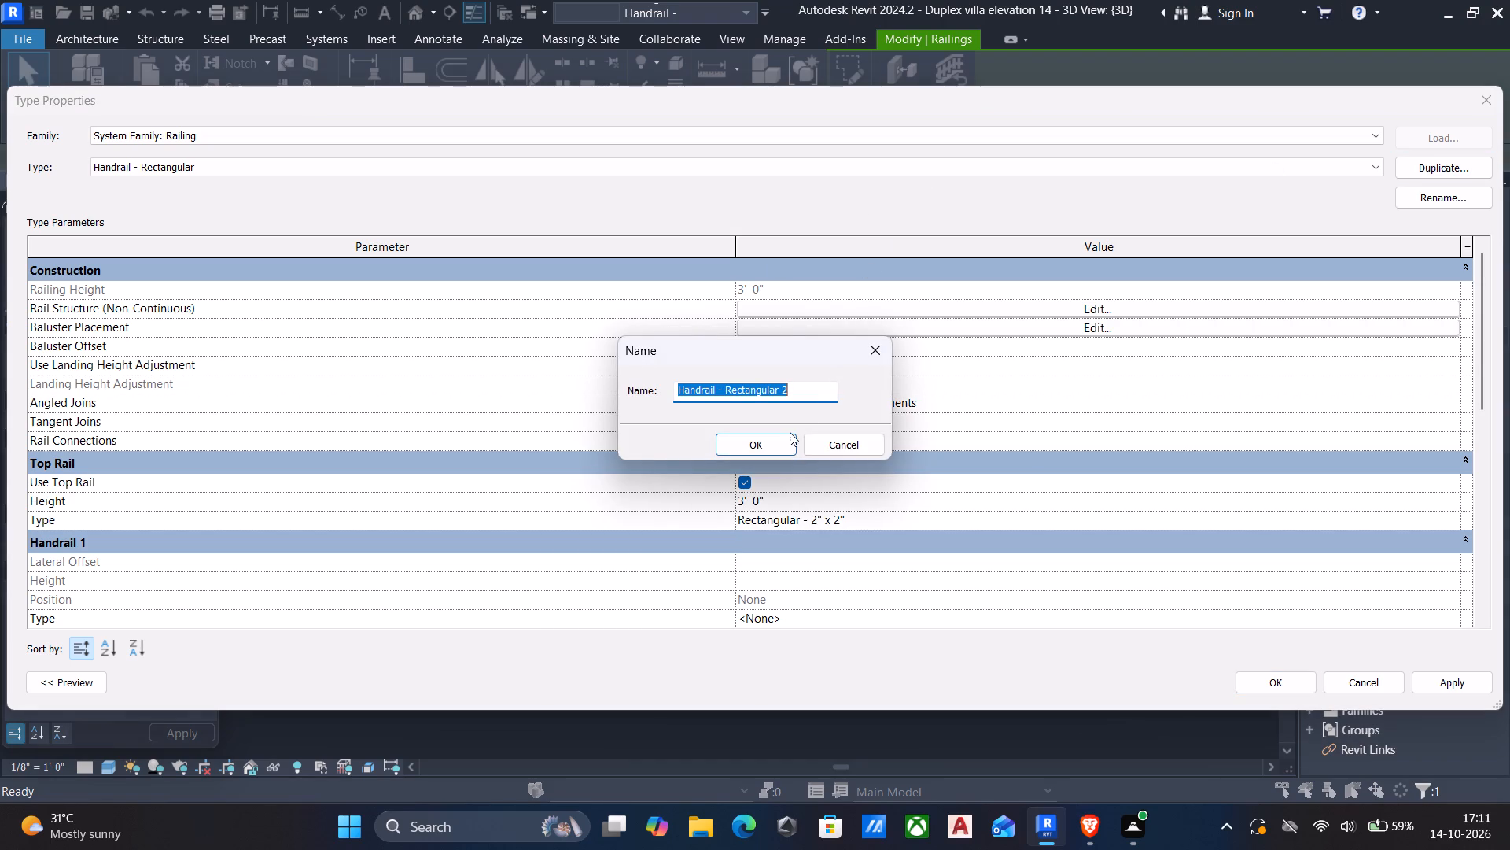
{"action": "left_click", "coordinate": [774, 444]}
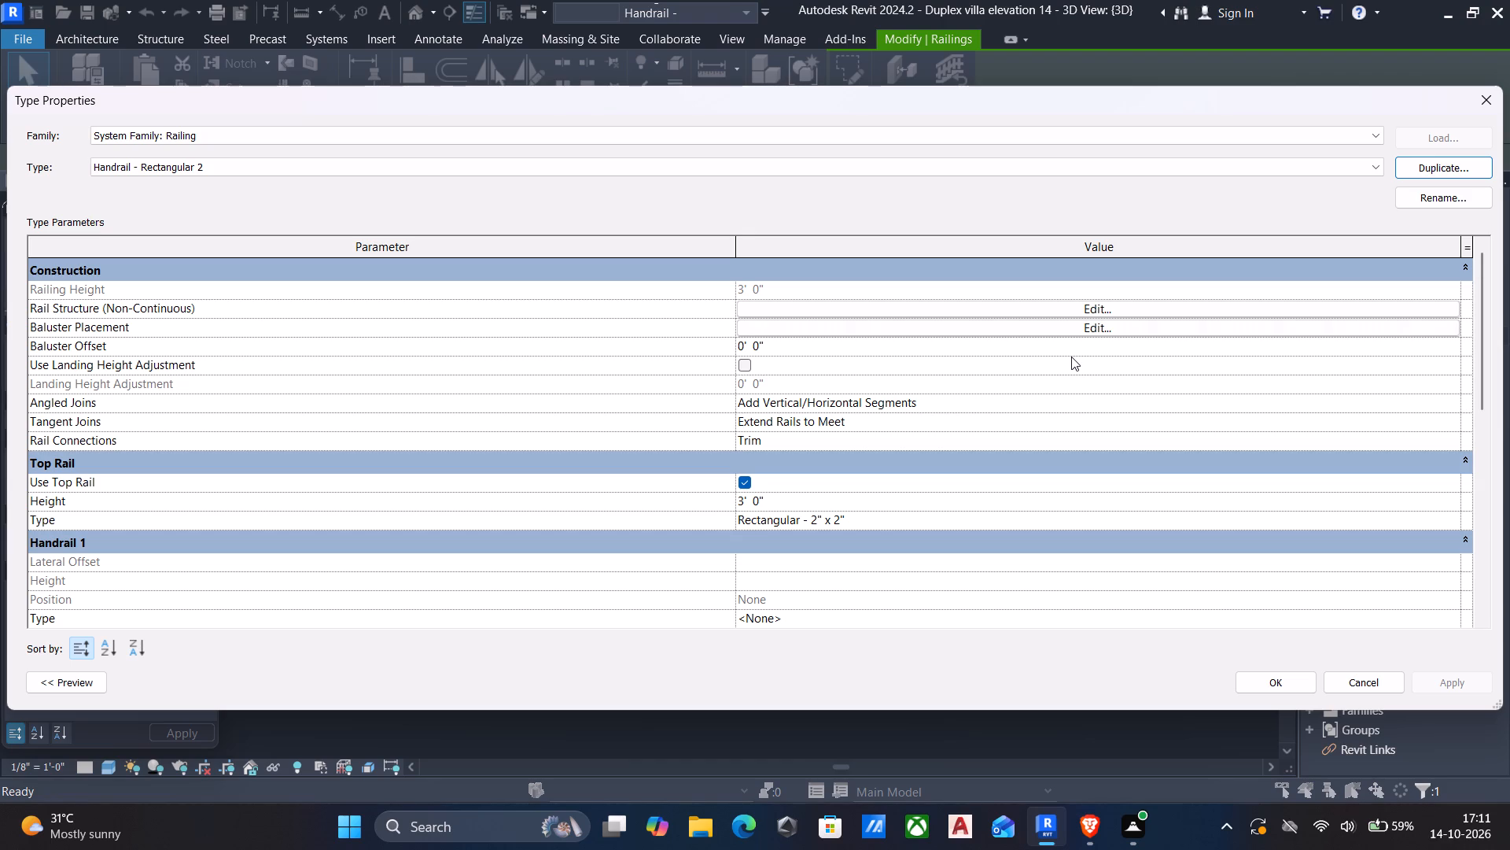
Review the duplicated railing type's parameters and its baluster placement settings for a way to set the baluster material.
{"action": "scroll", "coordinate": [536, 309], "scroll_direction": "down", "scroll_amount": 3}
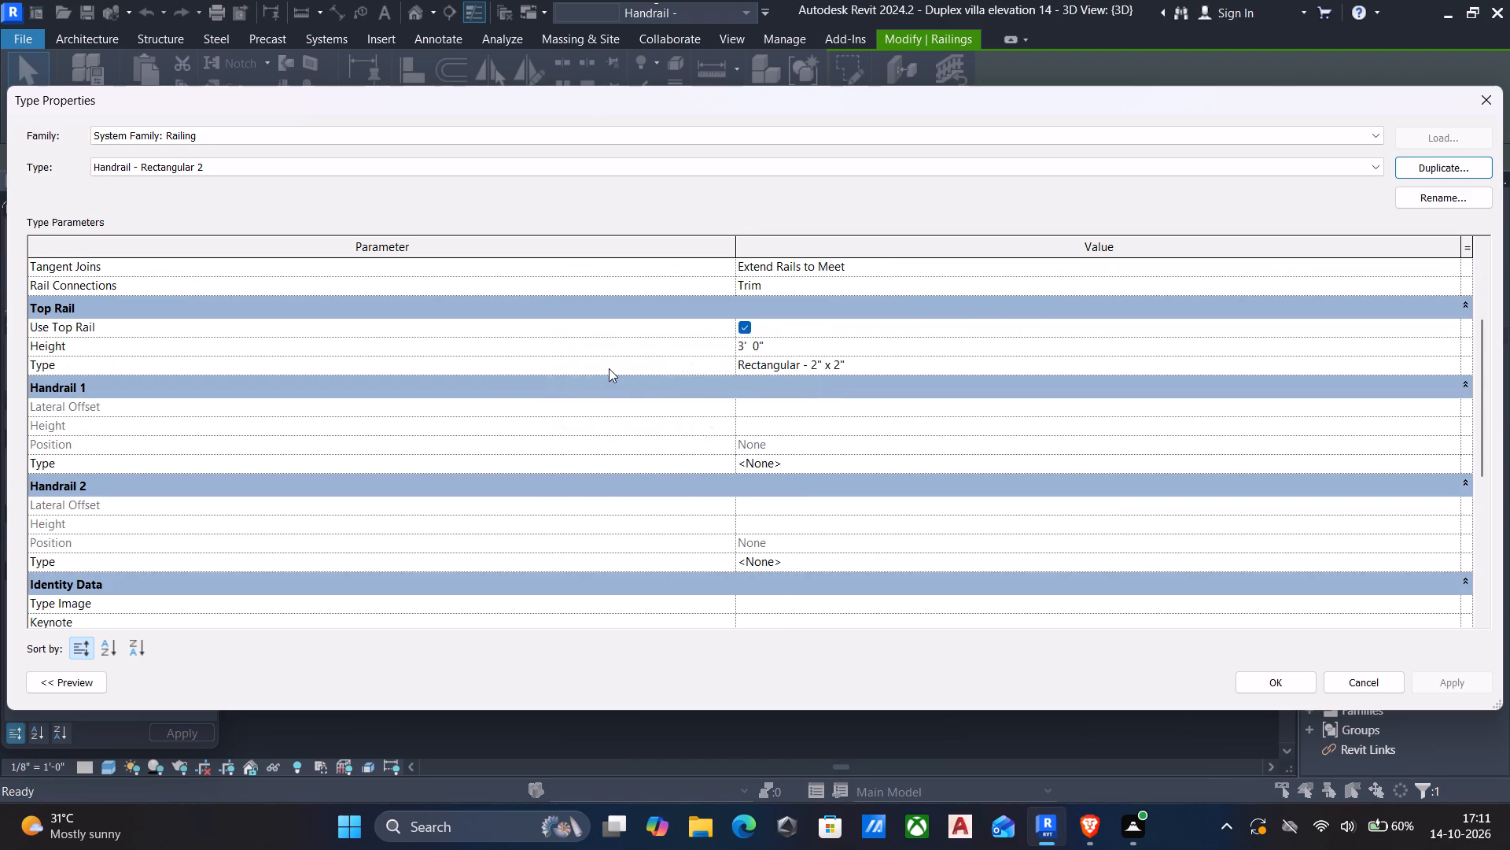
{"action": "scroll", "coordinate": [728, 466], "scroll_direction": "down", "scroll_amount": 1}
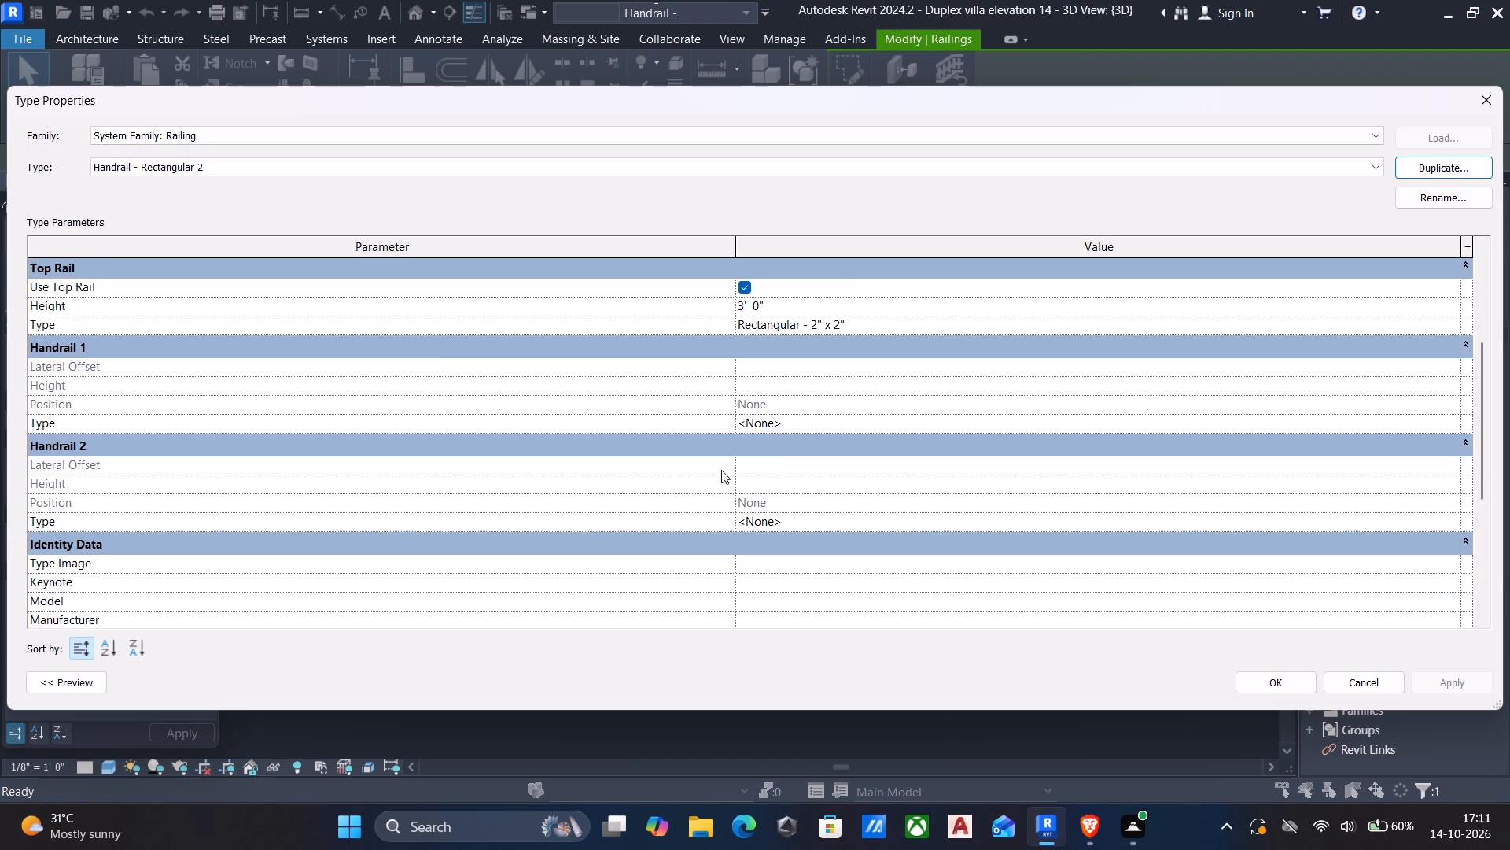
{"action": "scroll", "coordinate": [721, 470], "scroll_direction": "down", "scroll_amount": 1}
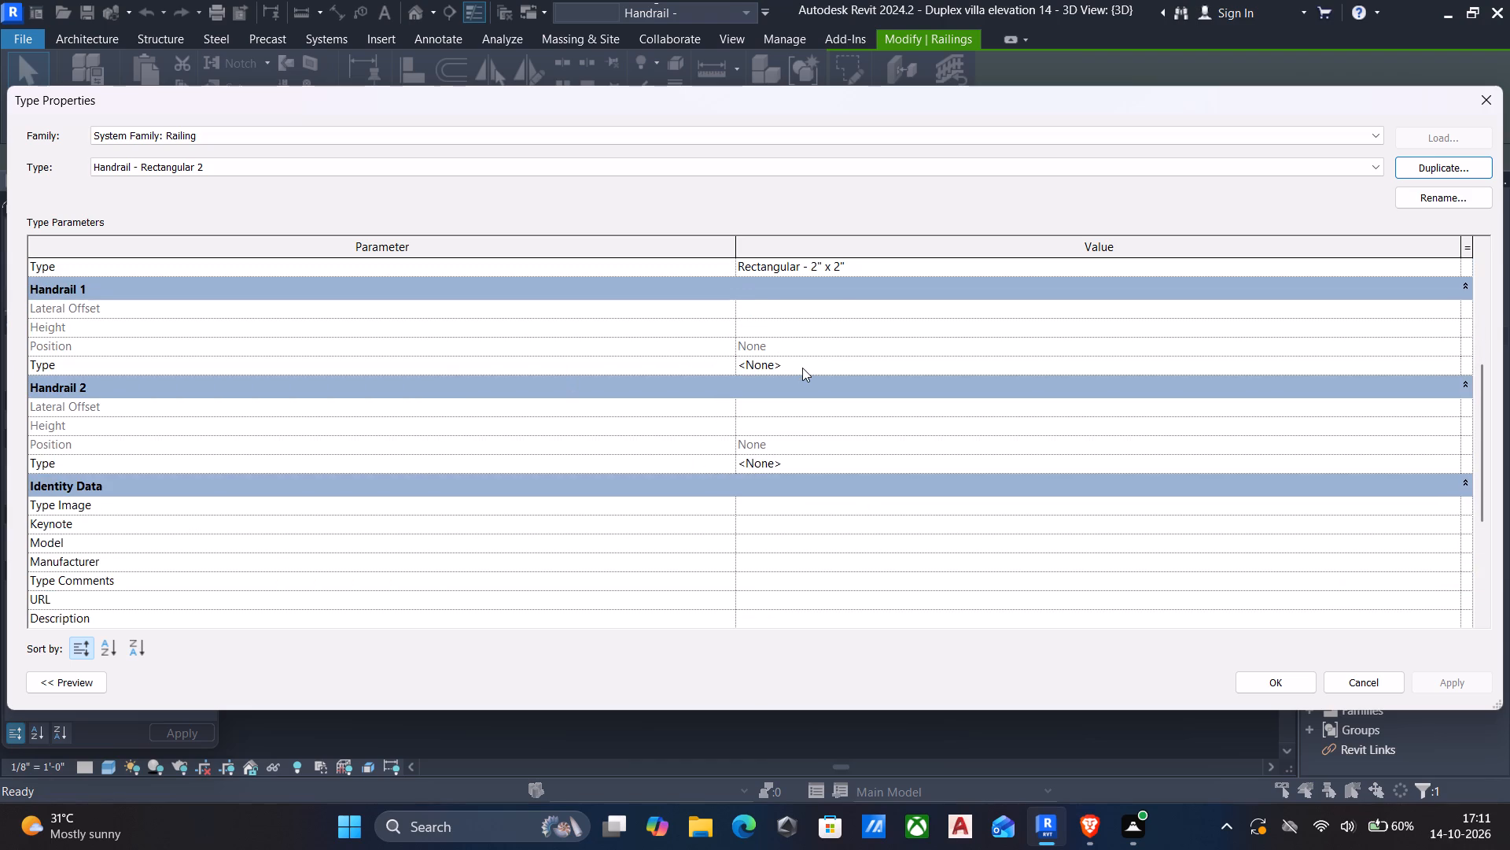
{"action": "scroll", "coordinate": [802, 368], "scroll_direction": "up", "scroll_amount": 1}
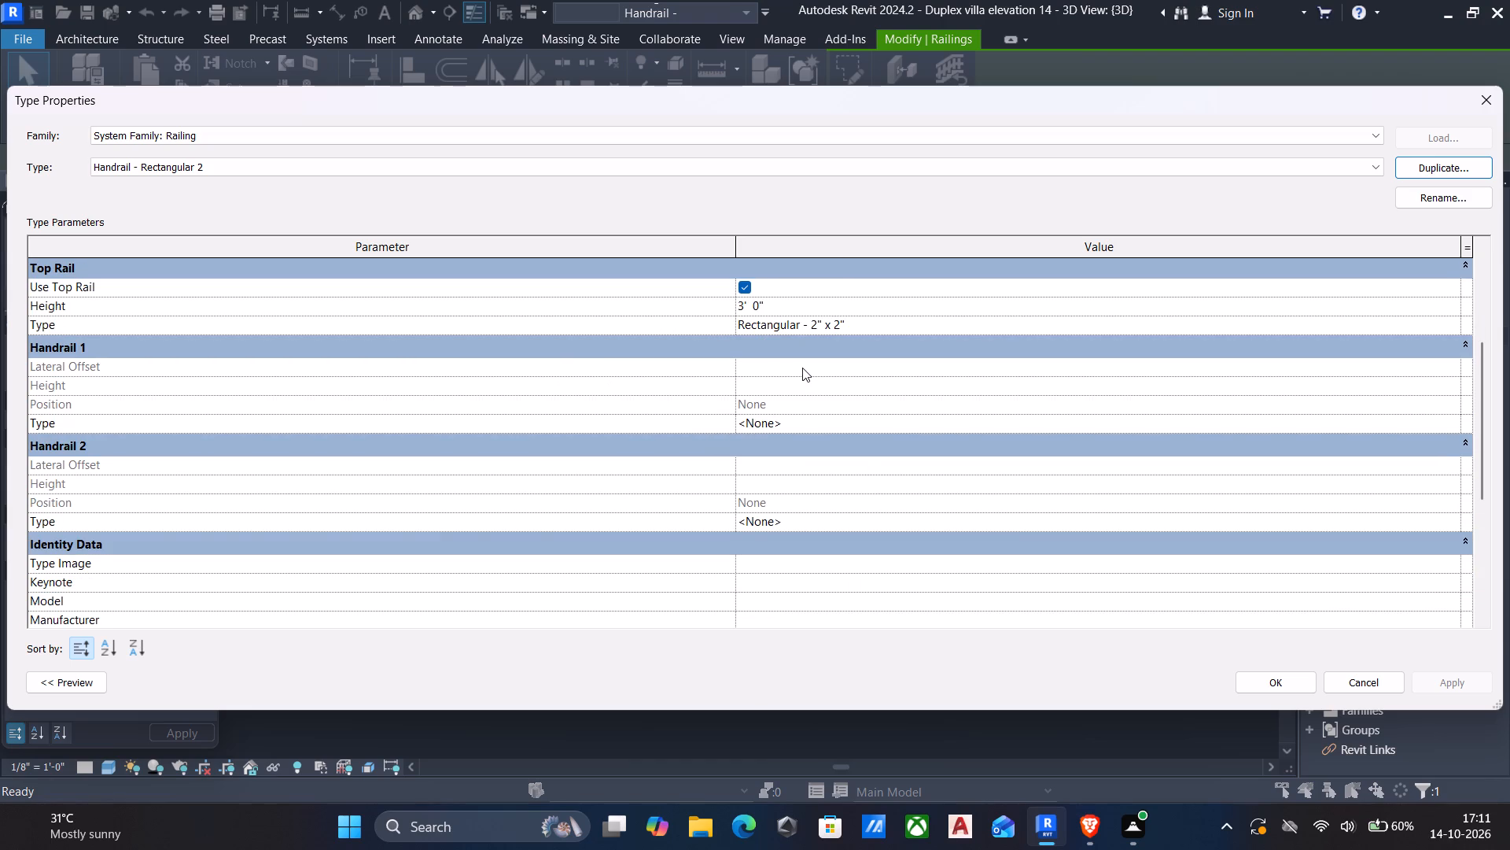
{"action": "scroll", "coordinate": [803, 368], "scroll_direction": "up", "scroll_amount": 5}
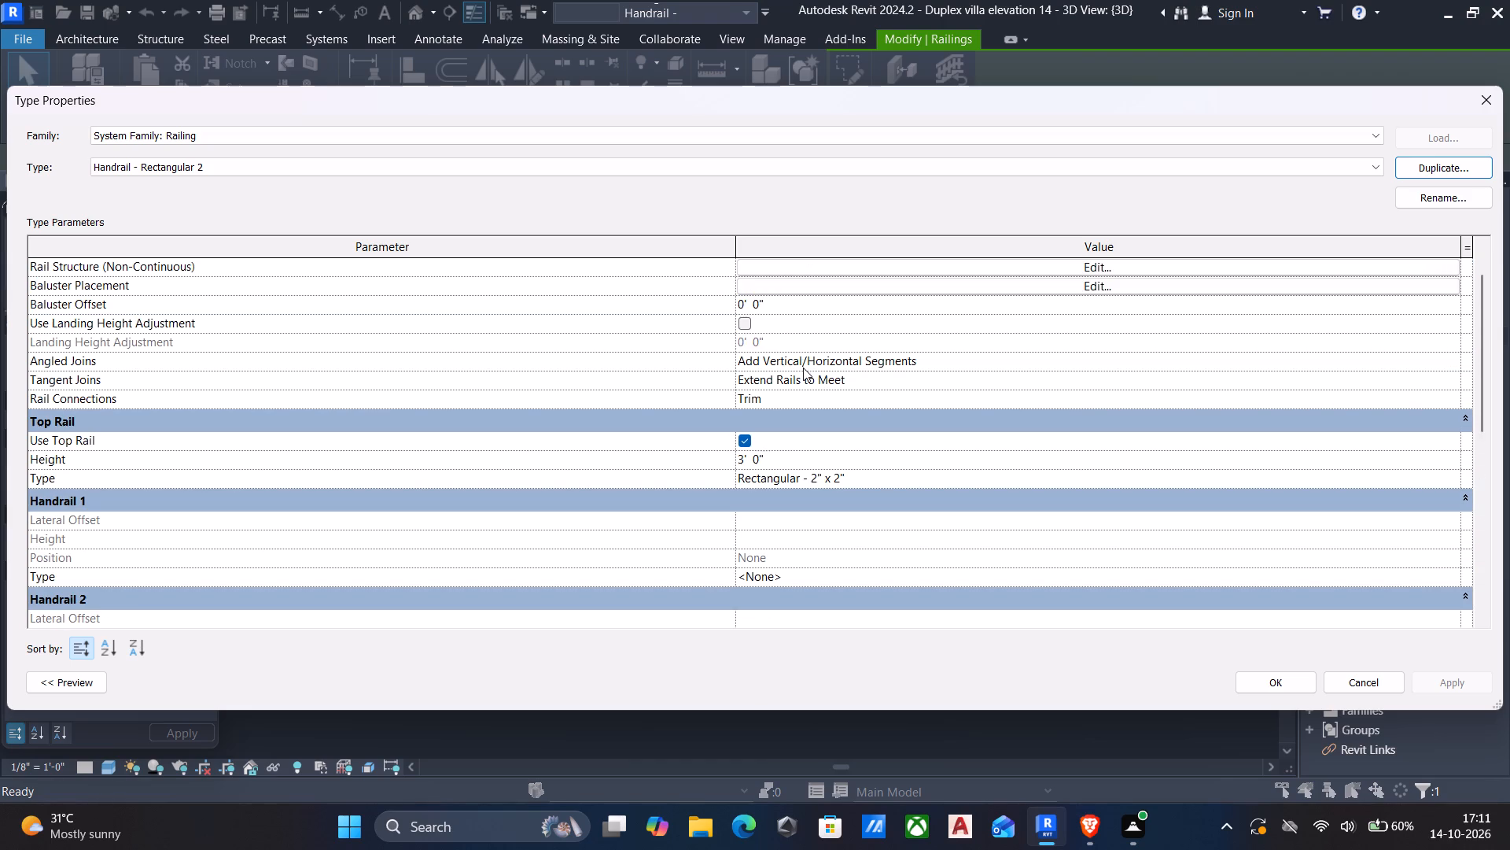
{"action": "scroll", "coordinate": [803, 368], "scroll_direction": "up", "scroll_amount": 5}
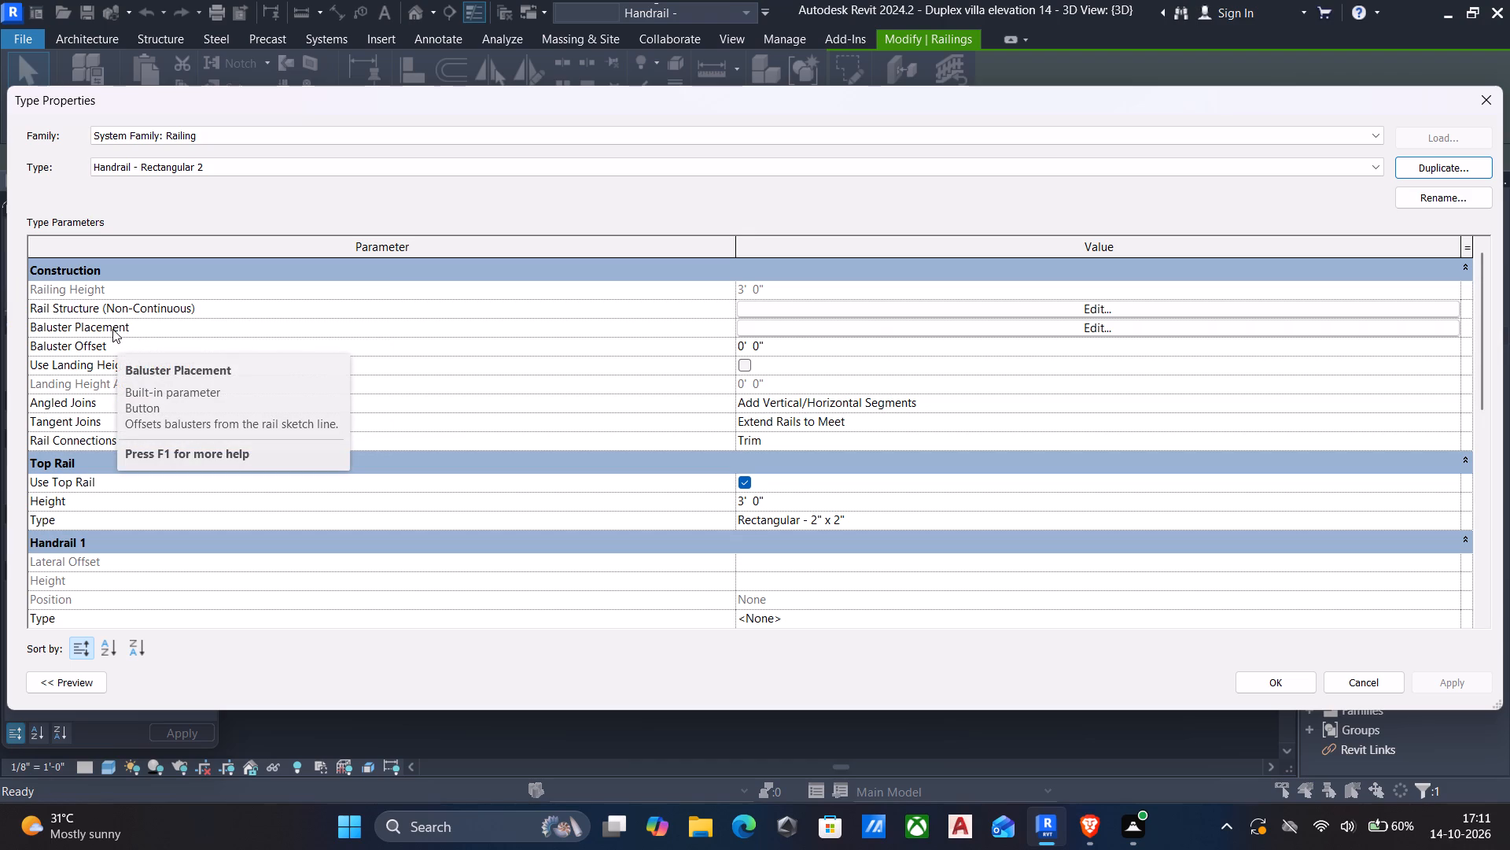
{"action": "left_click", "coordinate": [1071, 321]}
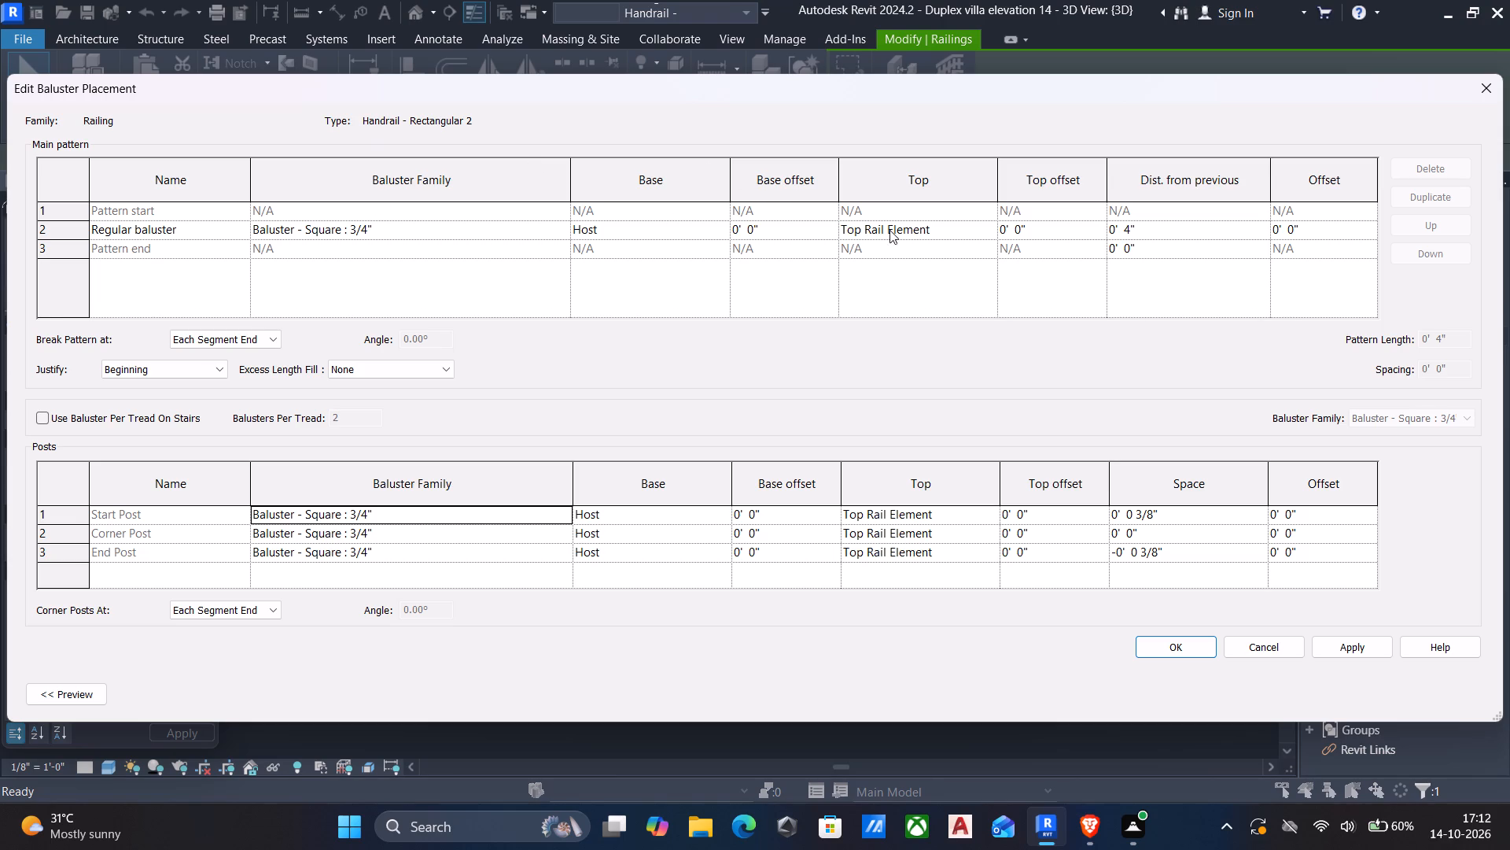
{"action": "scroll", "coordinate": [1093, 328], "scroll_direction": "down", "scroll_amount": 4}
{"action": "scroll", "coordinate": [482, 224], "scroll_direction": "down", "scroll_amount": 4}
{"action": "left_click", "coordinate": [1476, 88]}
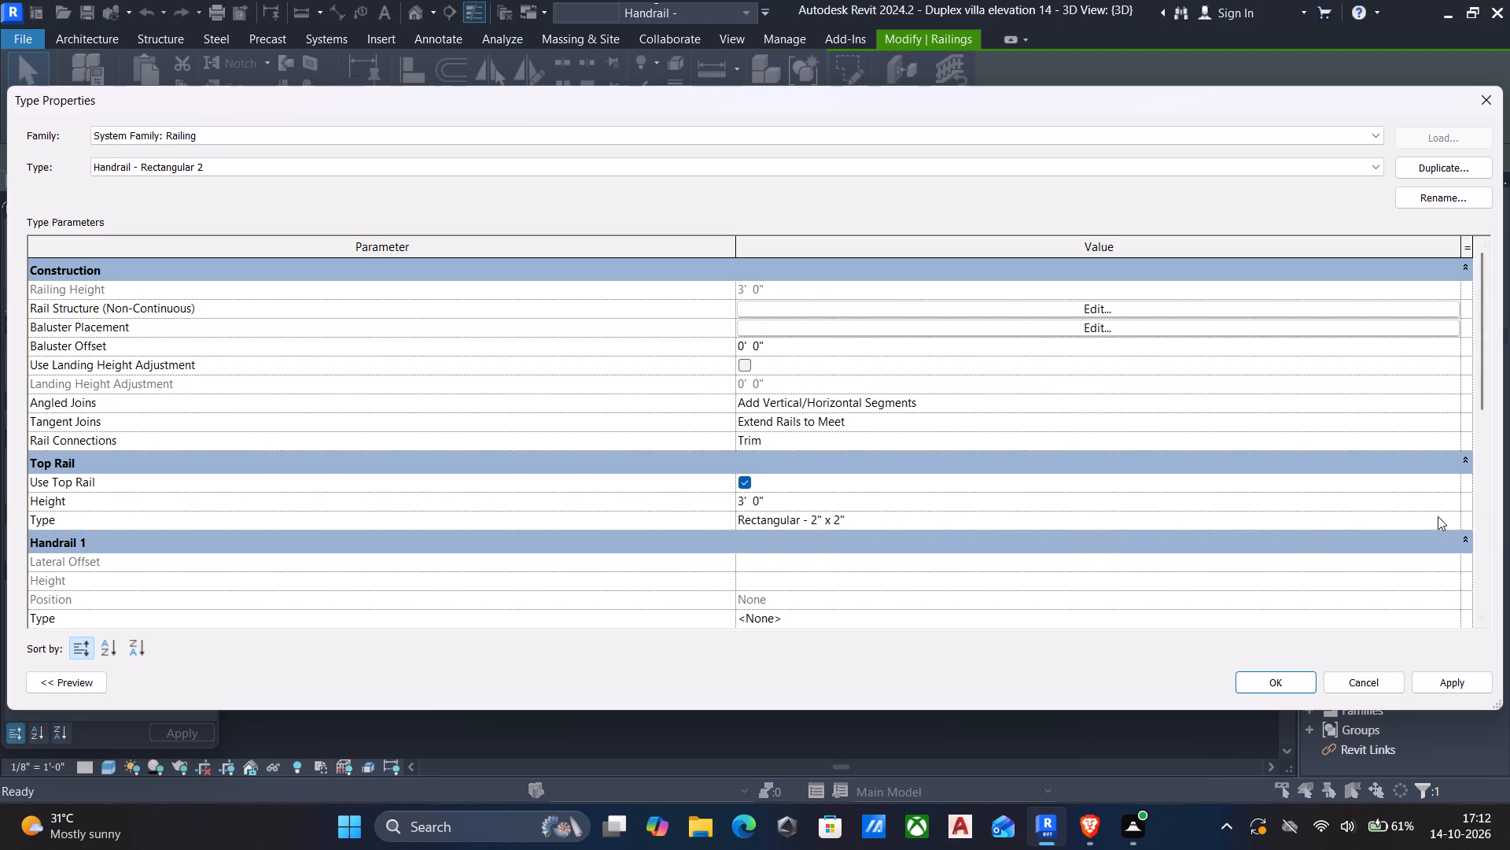
Duplicate the railing's Rectangular - 2" x 2" top rail type under the suggested name.
{"action": "left_click", "coordinate": [1457, 525]}
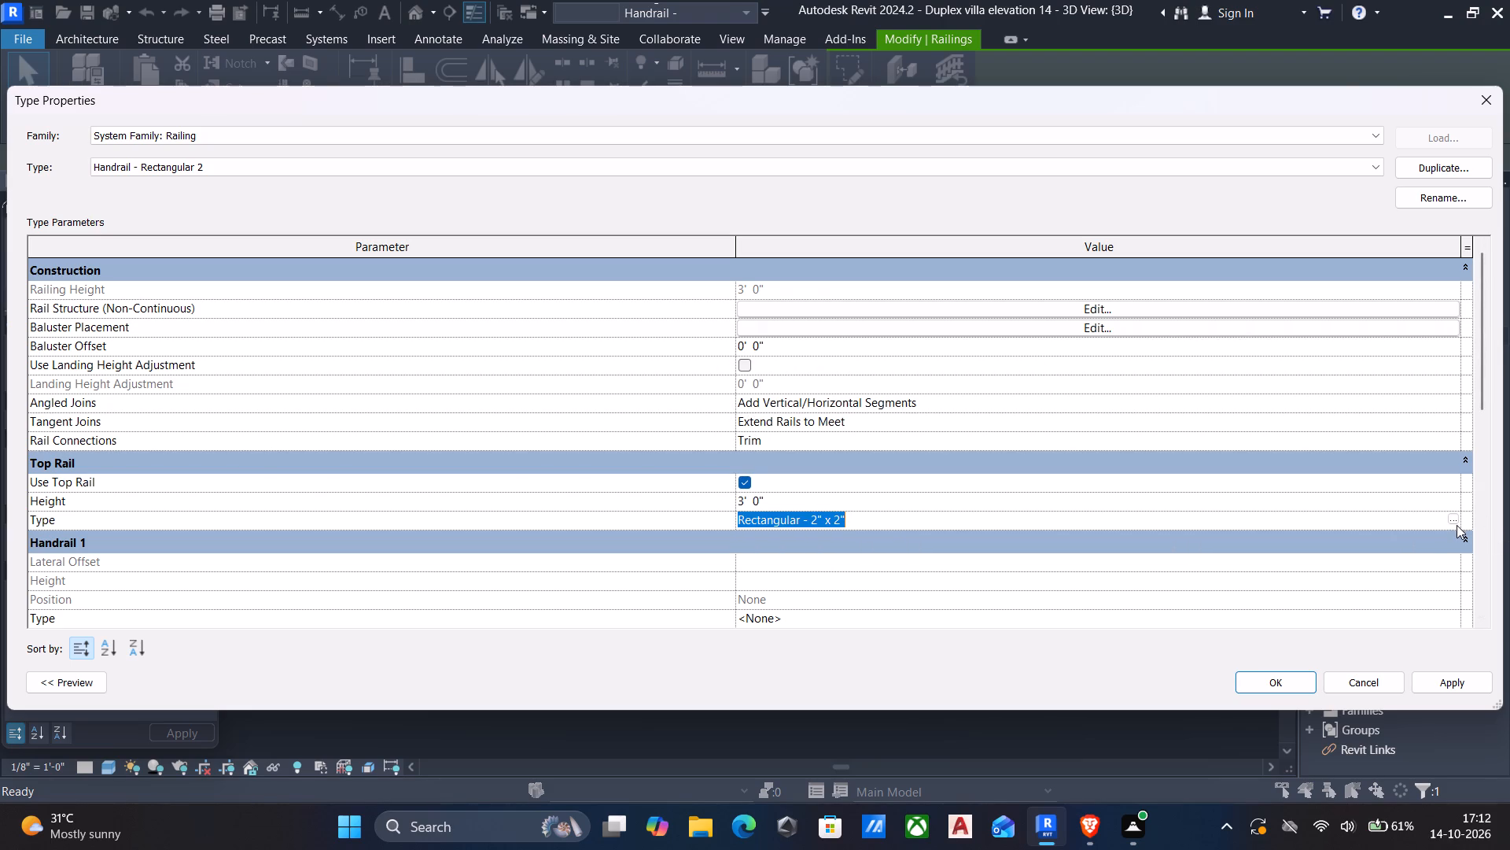
{"action": "left_click", "coordinate": [1453, 517]}
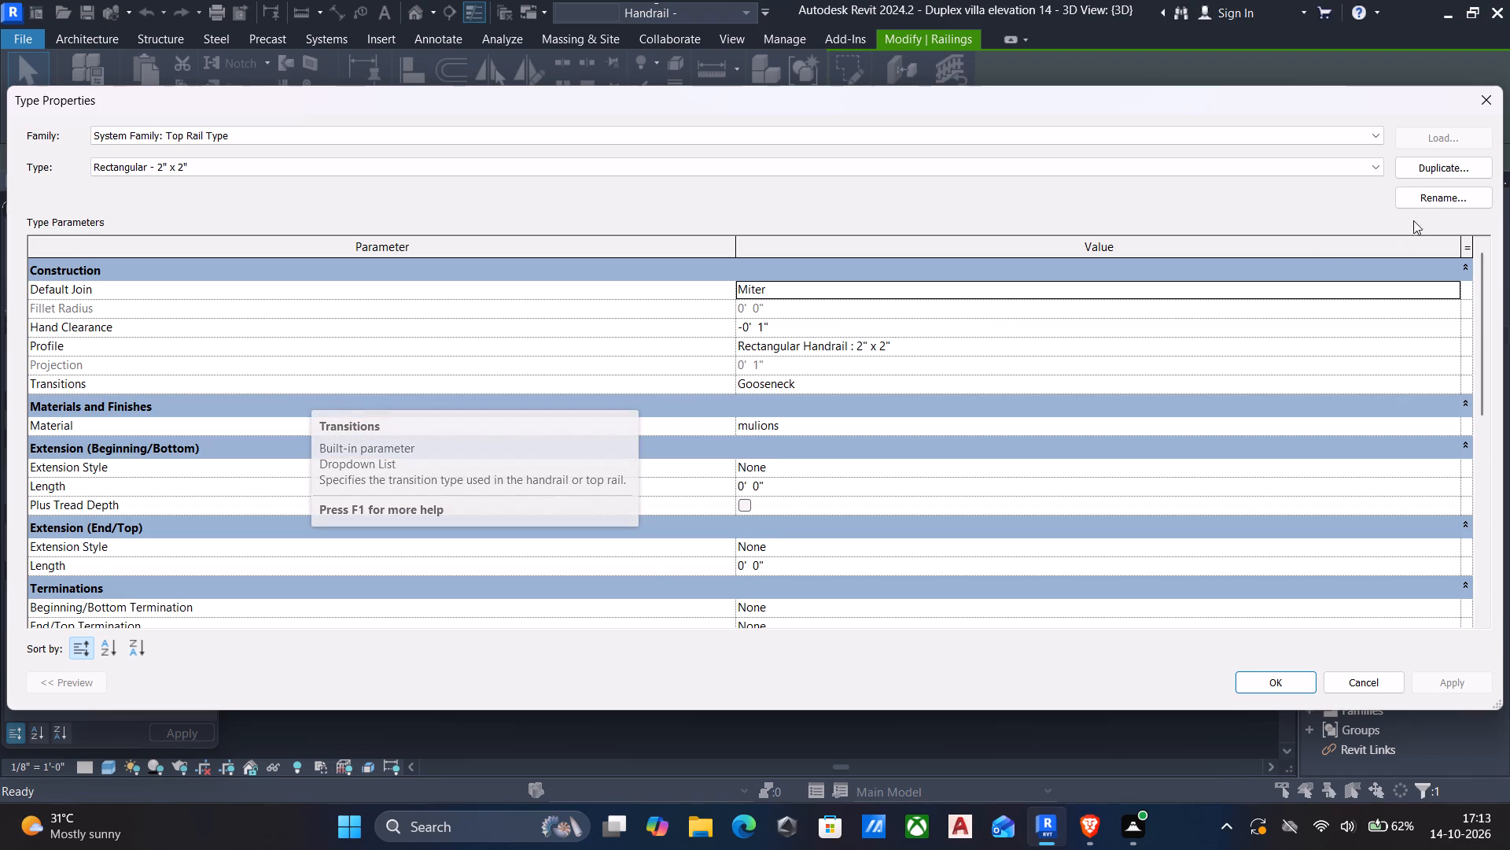
{"action": "left_click", "coordinate": [1422, 172]}
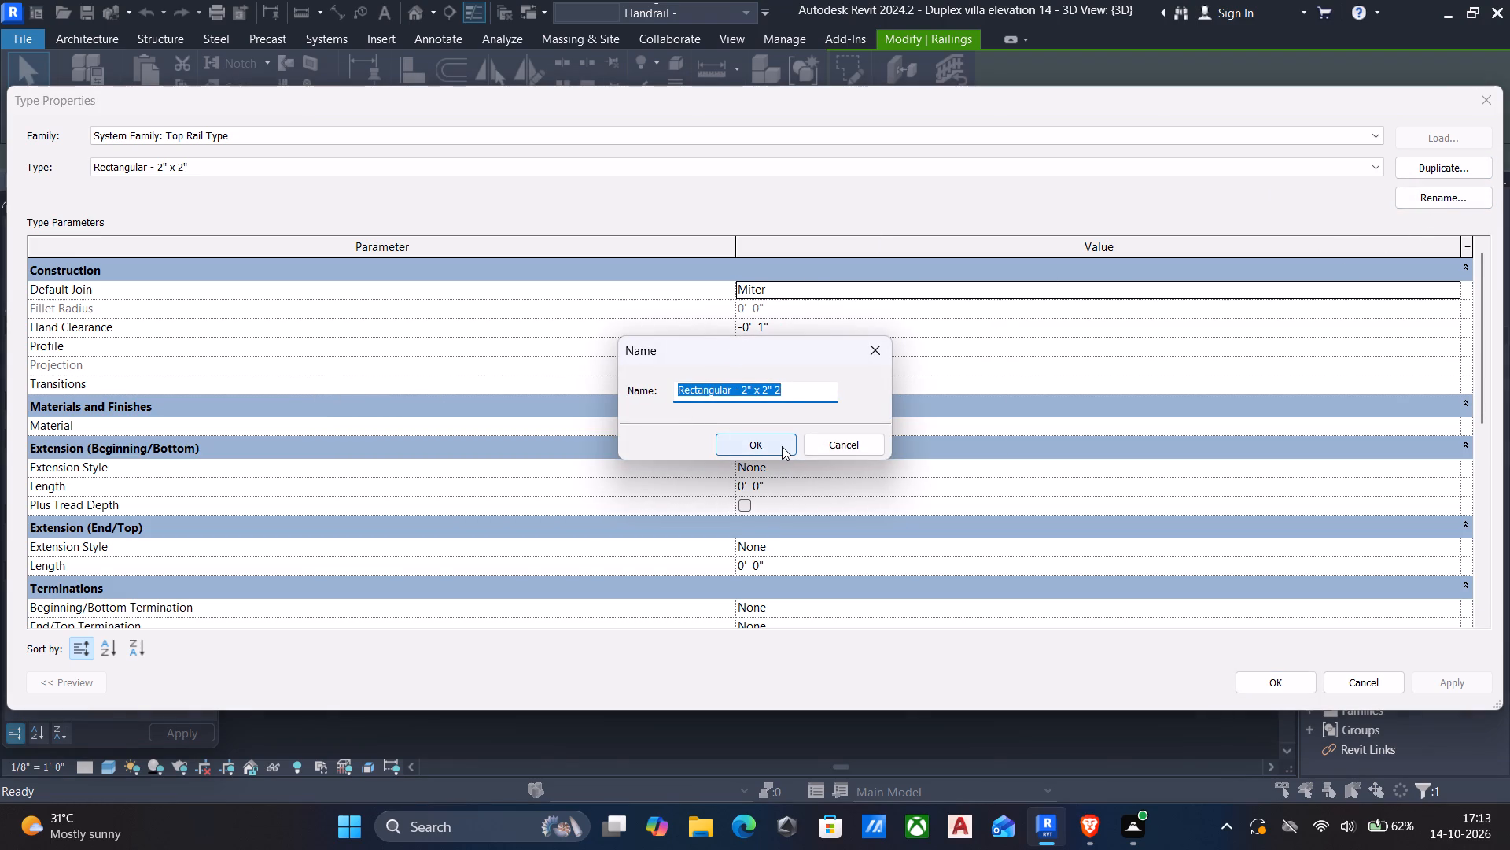
{"action": "left_click", "coordinate": [782, 446]}
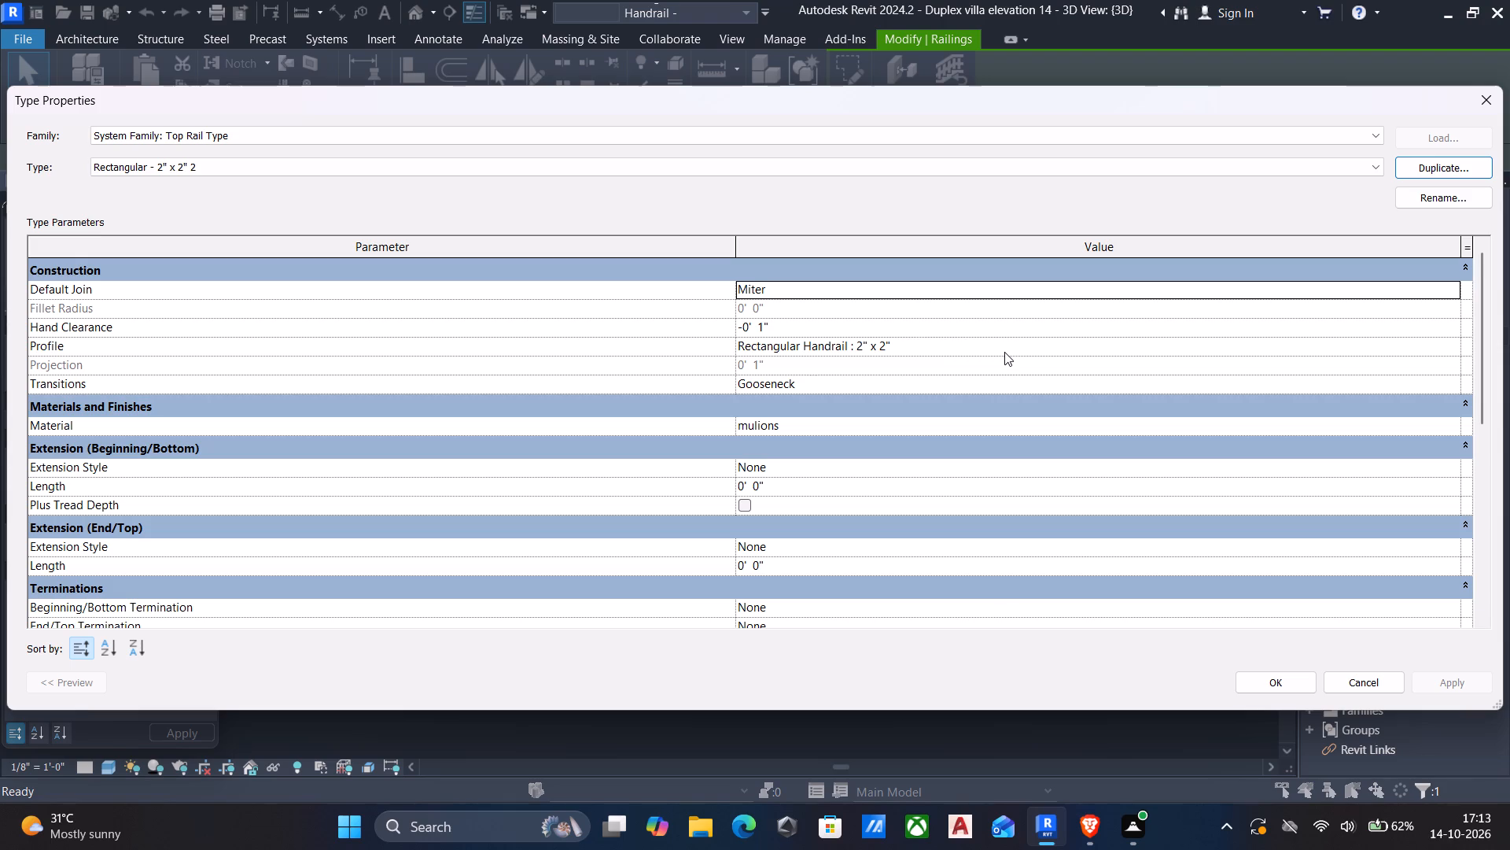
Examine the duplicated top rail type's join, extension, termination and identity parameters for further material-related settings.
{"action": "left_click", "coordinate": [1449, 294]}
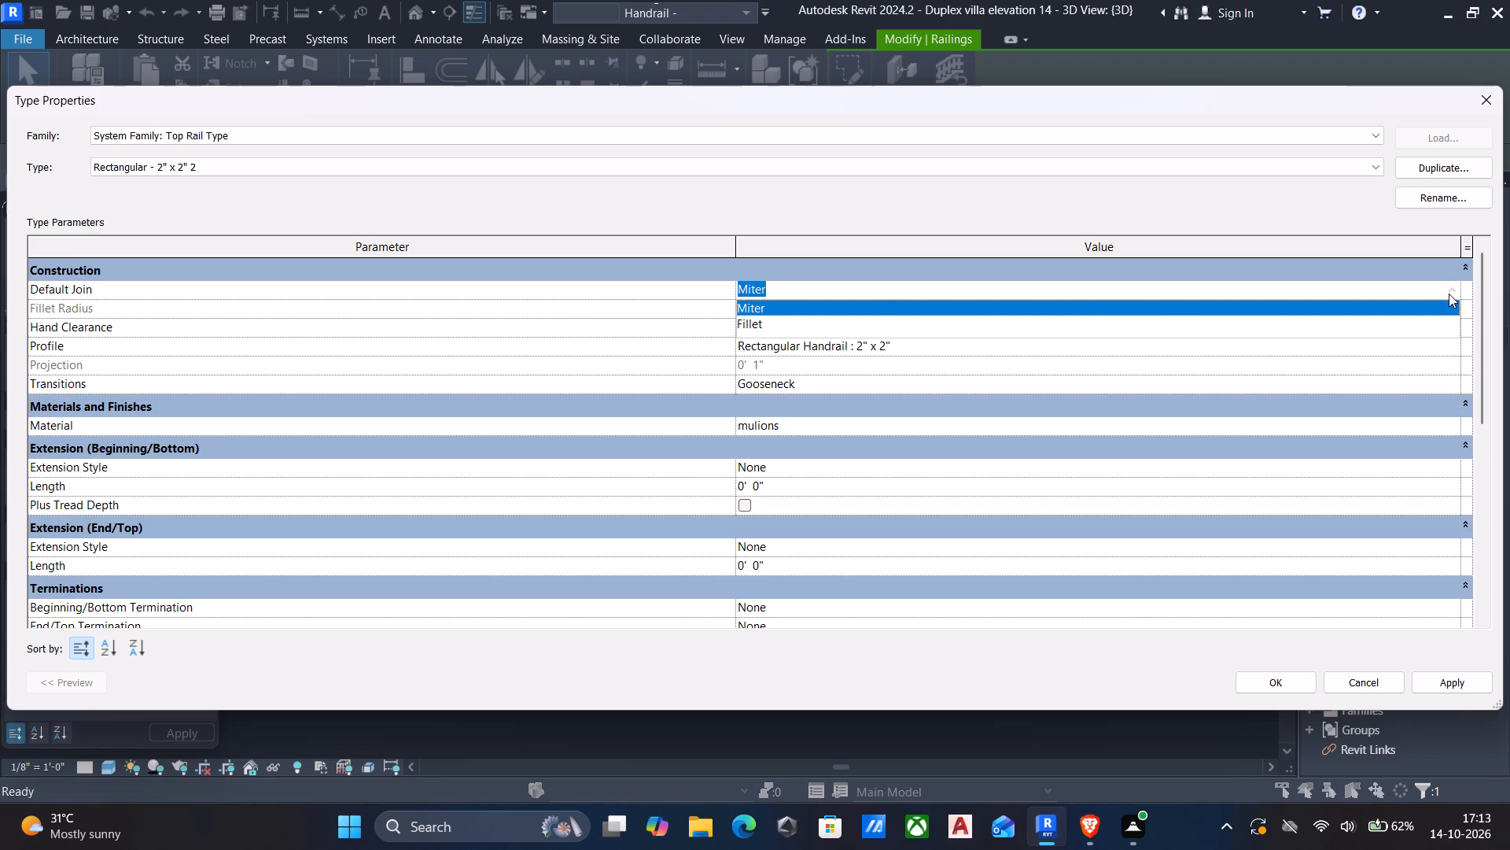
{"action": "left_click", "coordinate": [1449, 294]}
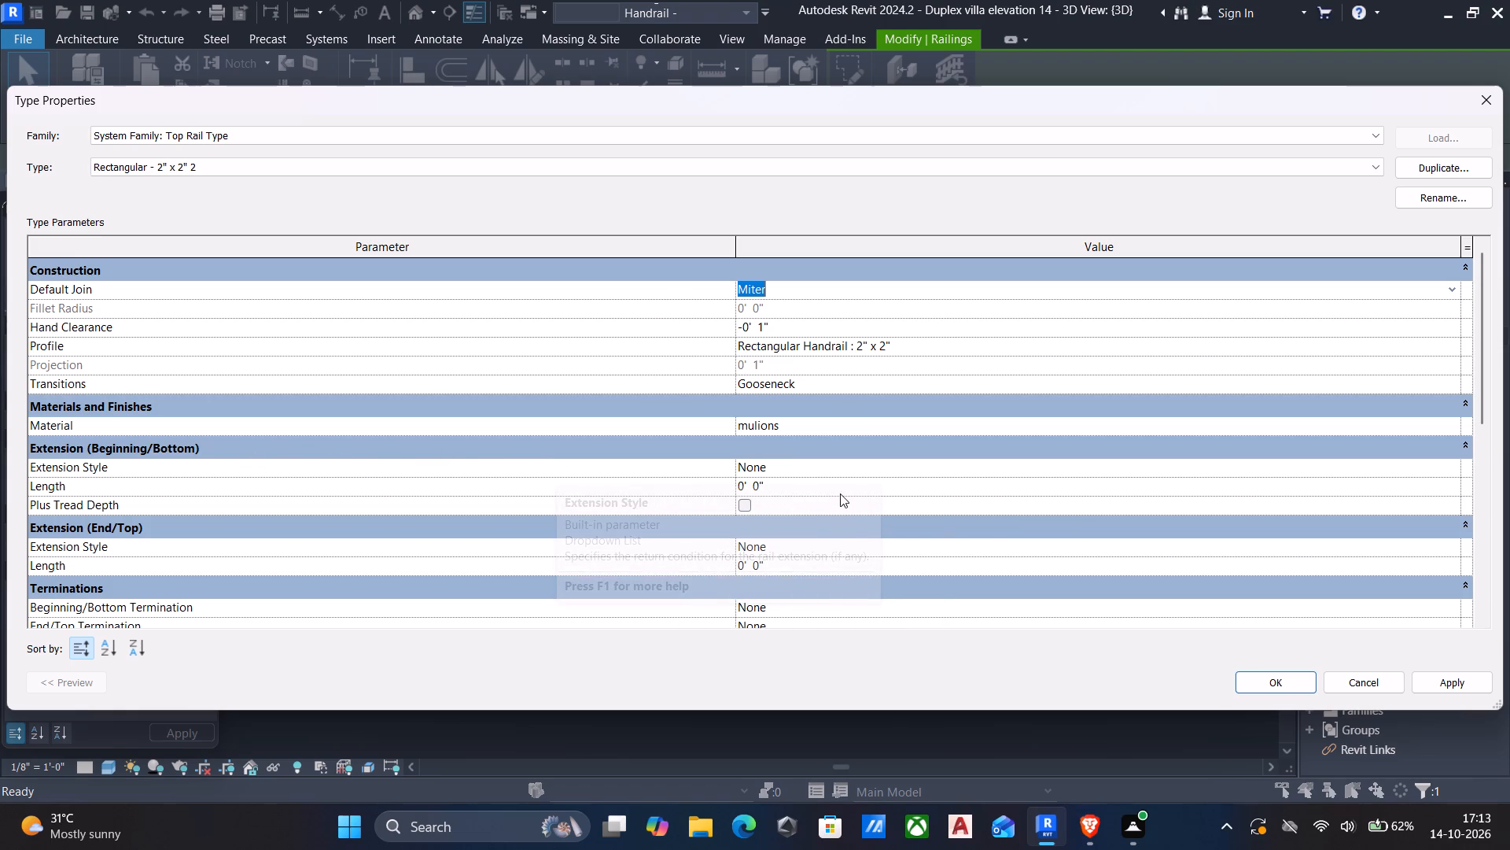
{"action": "left_click", "coordinate": [1457, 464]}
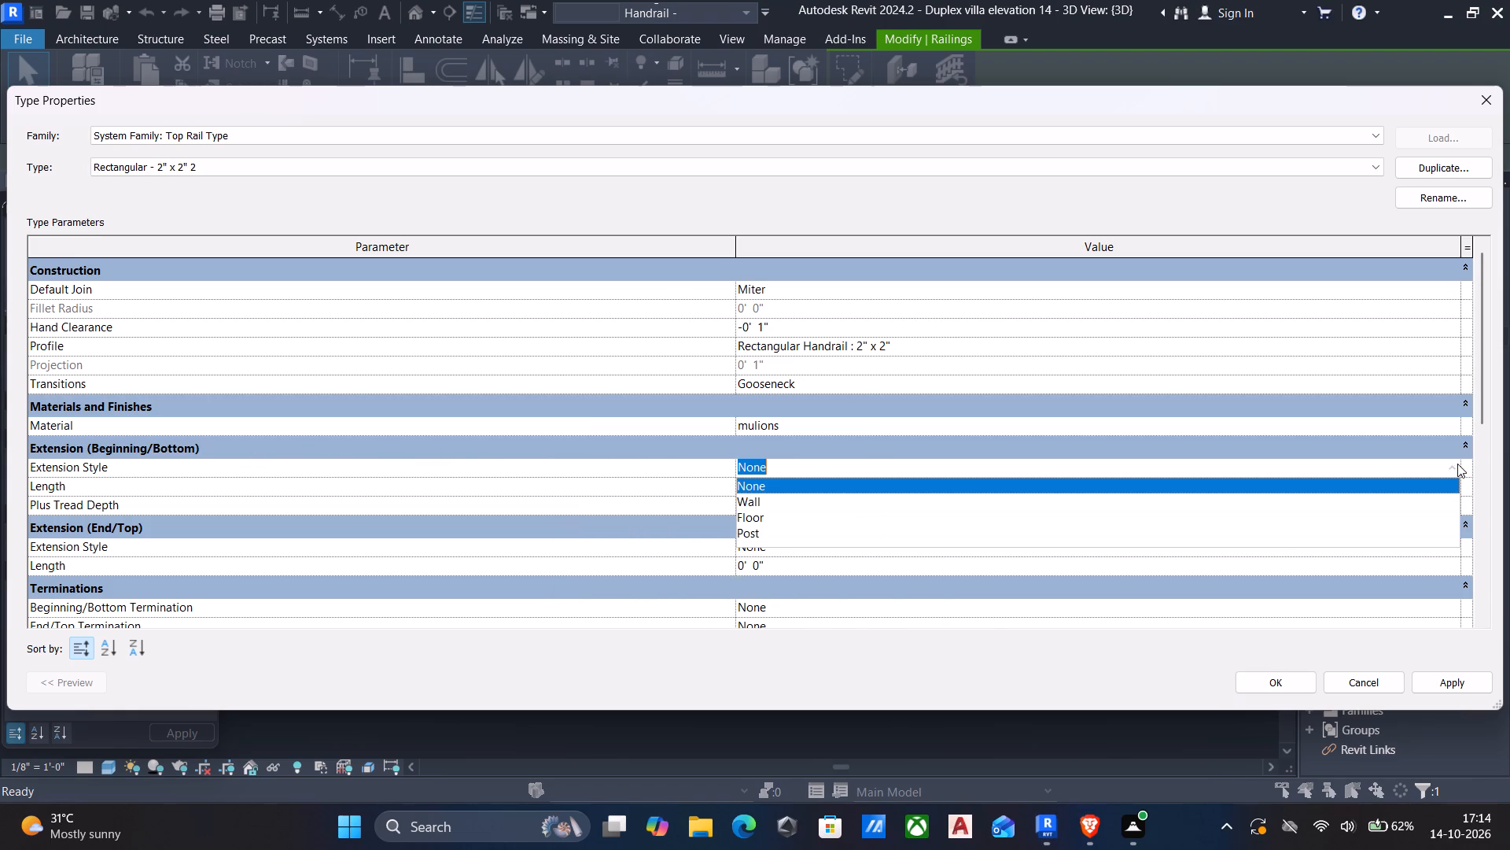
{"action": "left_click", "coordinate": [1457, 464]}
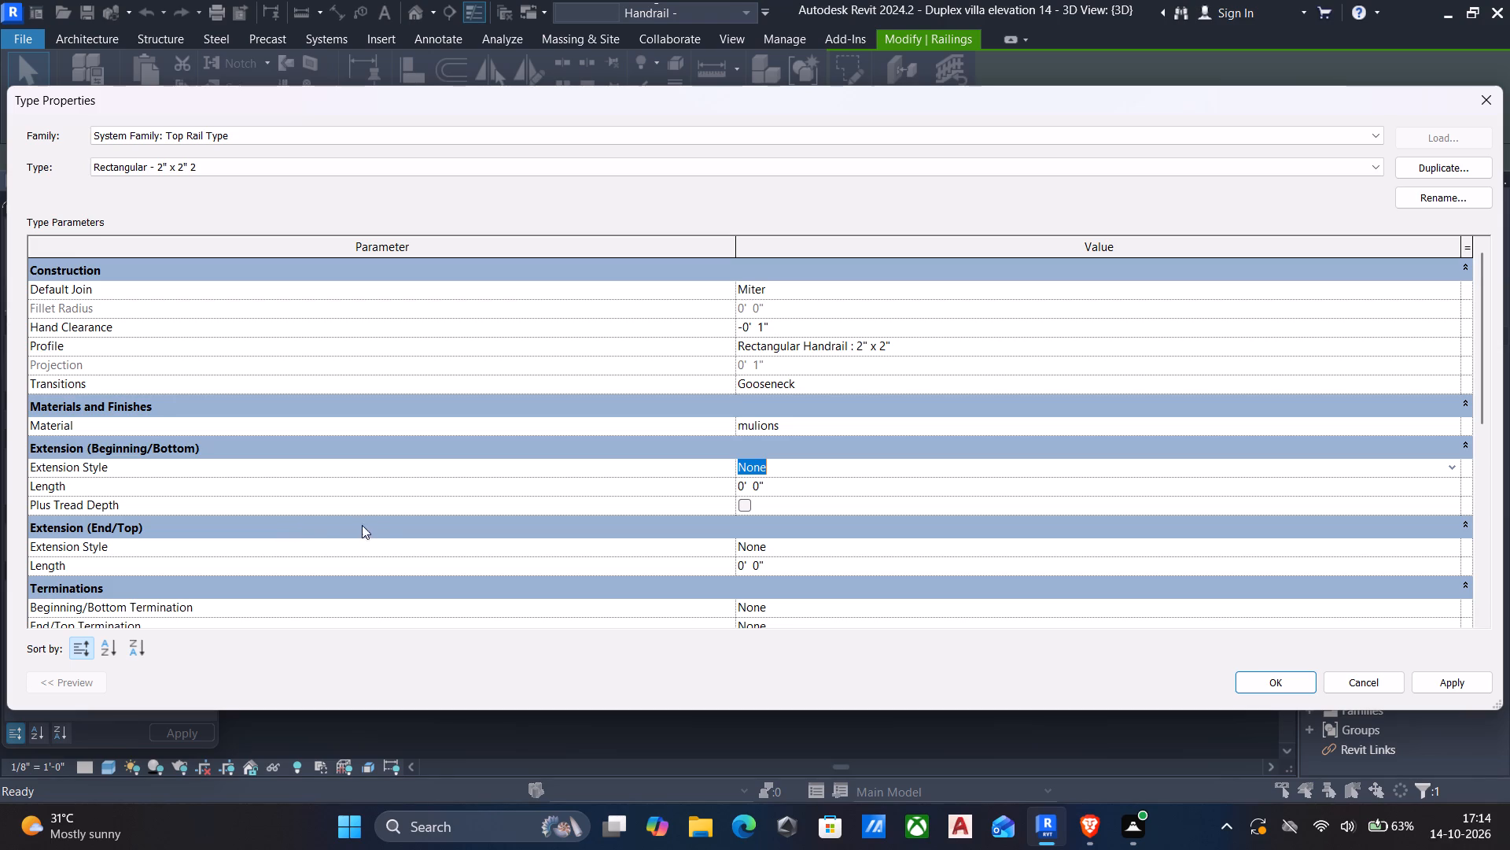
{"action": "scroll", "coordinate": [550, 545], "scroll_direction": "down", "scroll_amount": 3}
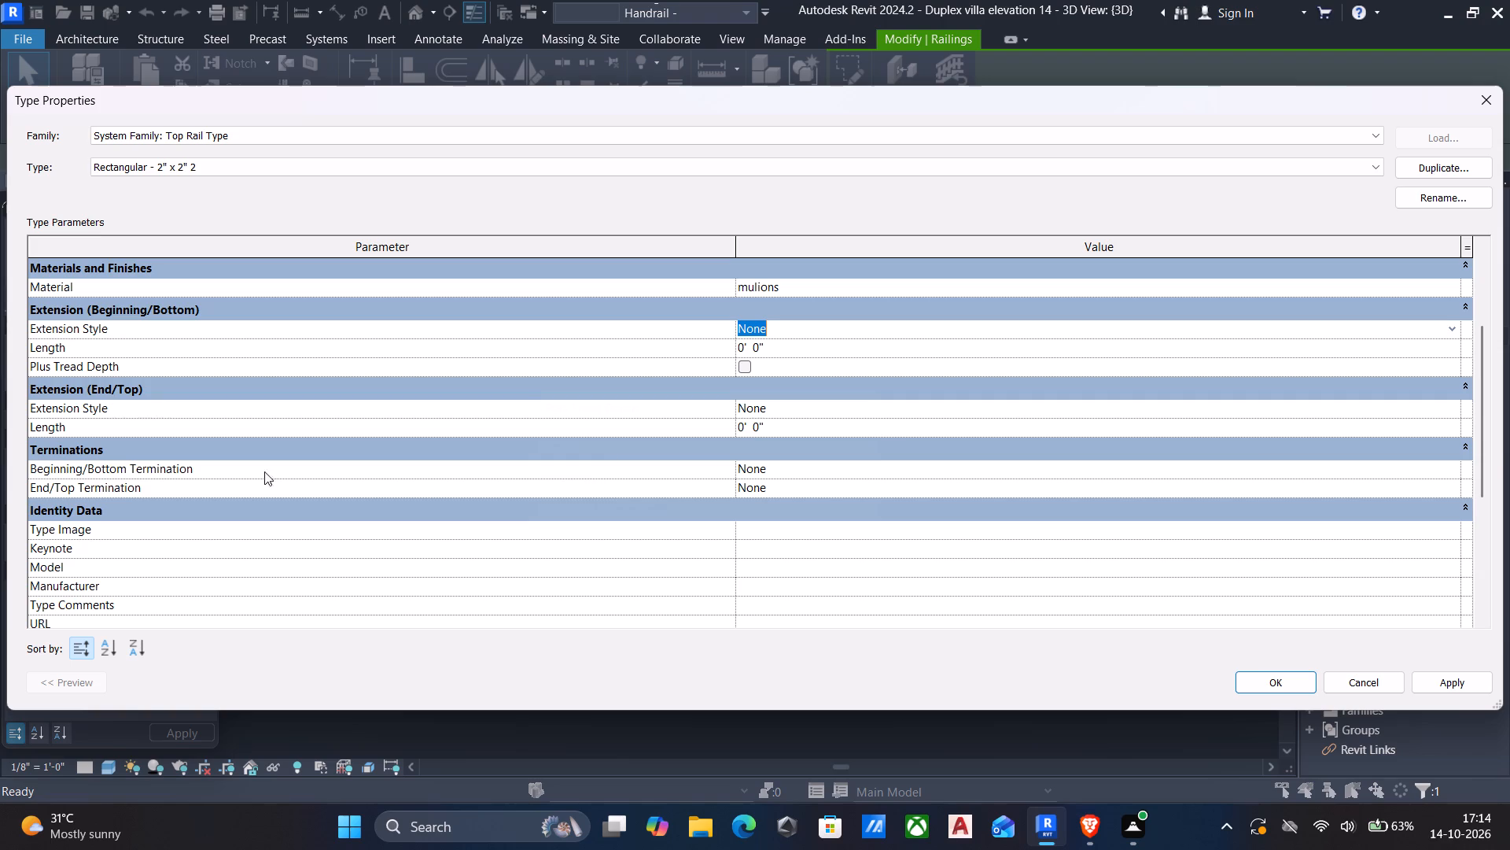
{"action": "left_click", "coordinate": [1453, 464]}
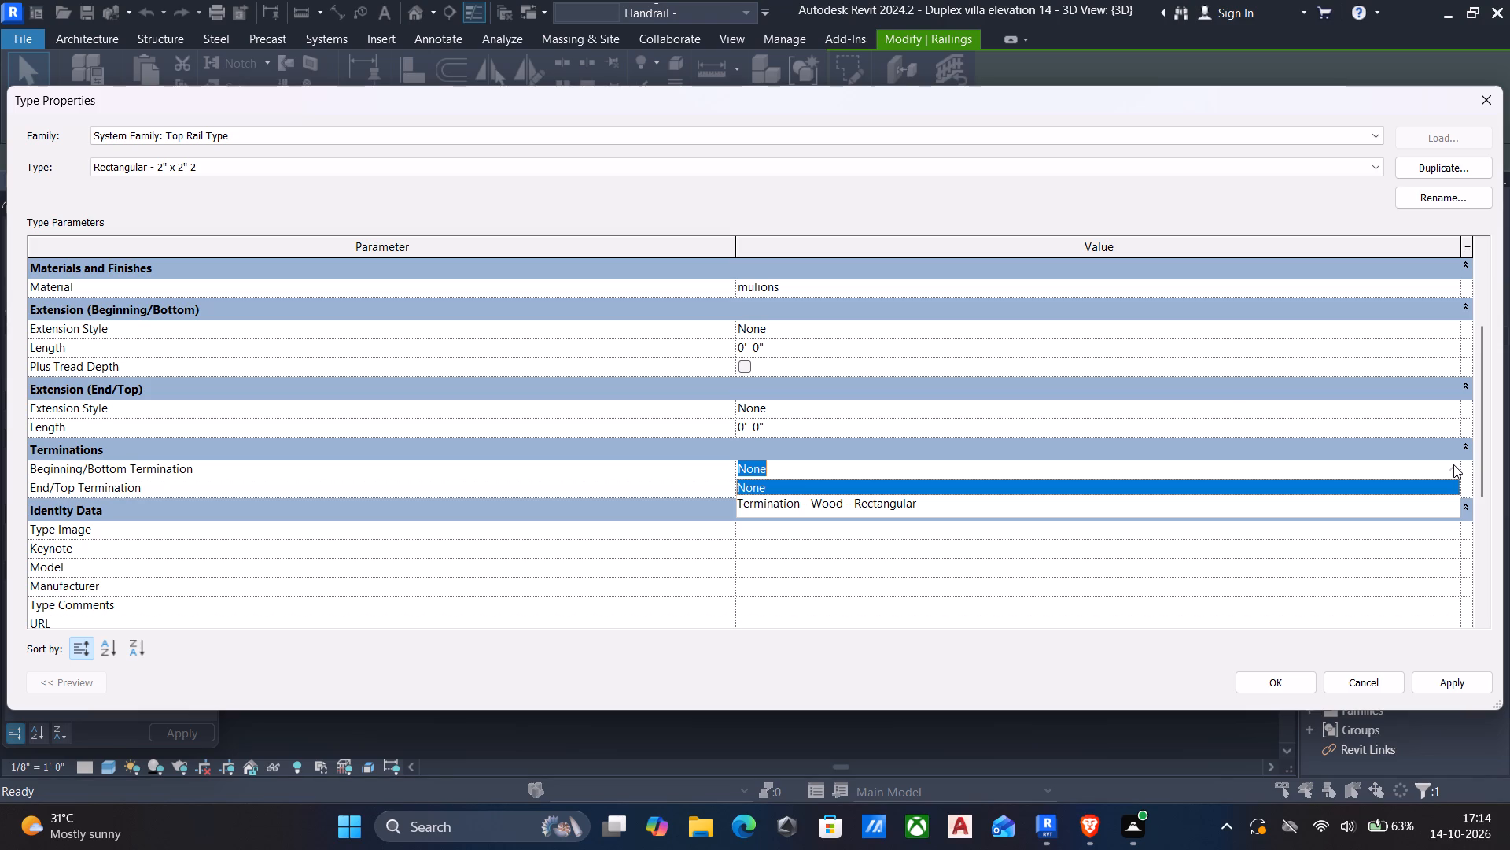
{"action": "left_click", "coordinate": [1453, 464]}
{"action": "scroll", "coordinate": [352, 552], "scroll_direction": "down", "scroll_amount": 4}
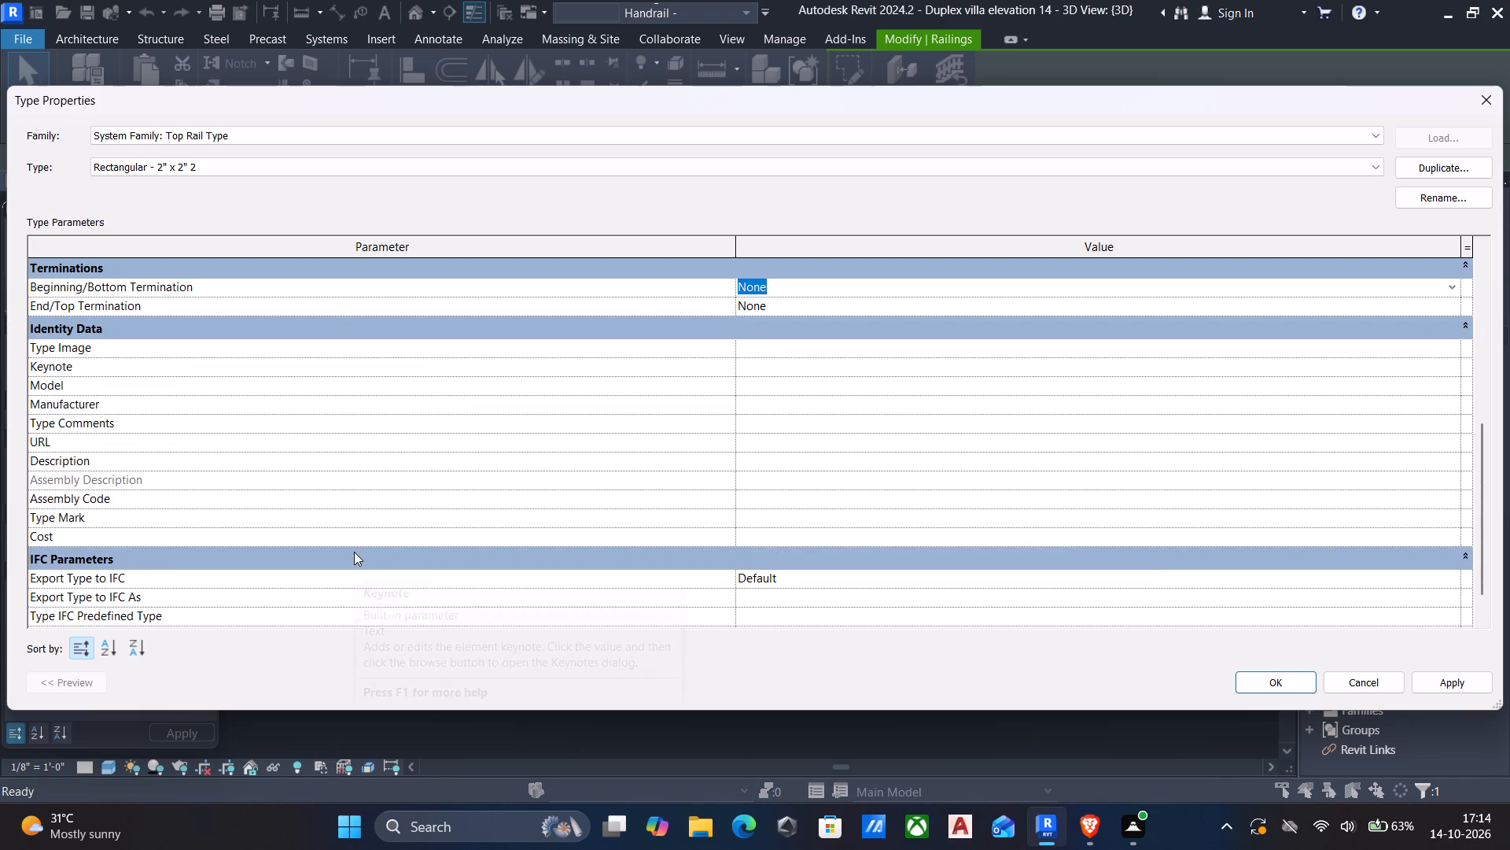
{"action": "scroll", "coordinate": [498, 554], "scroll_direction": "down", "scroll_amount": 5}
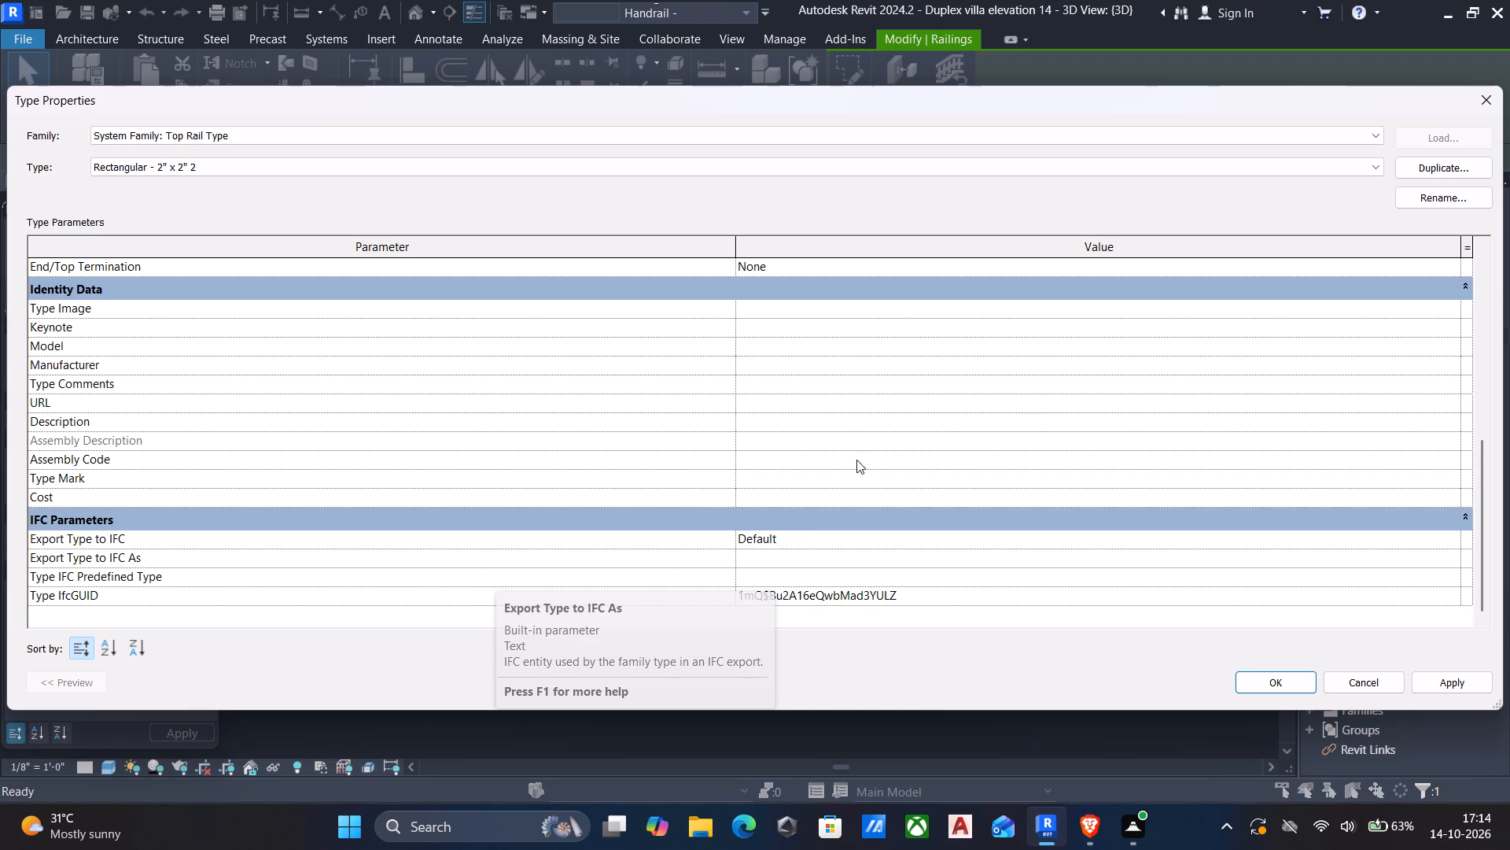
{"action": "right_click_drag", "start_coordinate": [1176, 366], "coordinate": [1163, 357]}
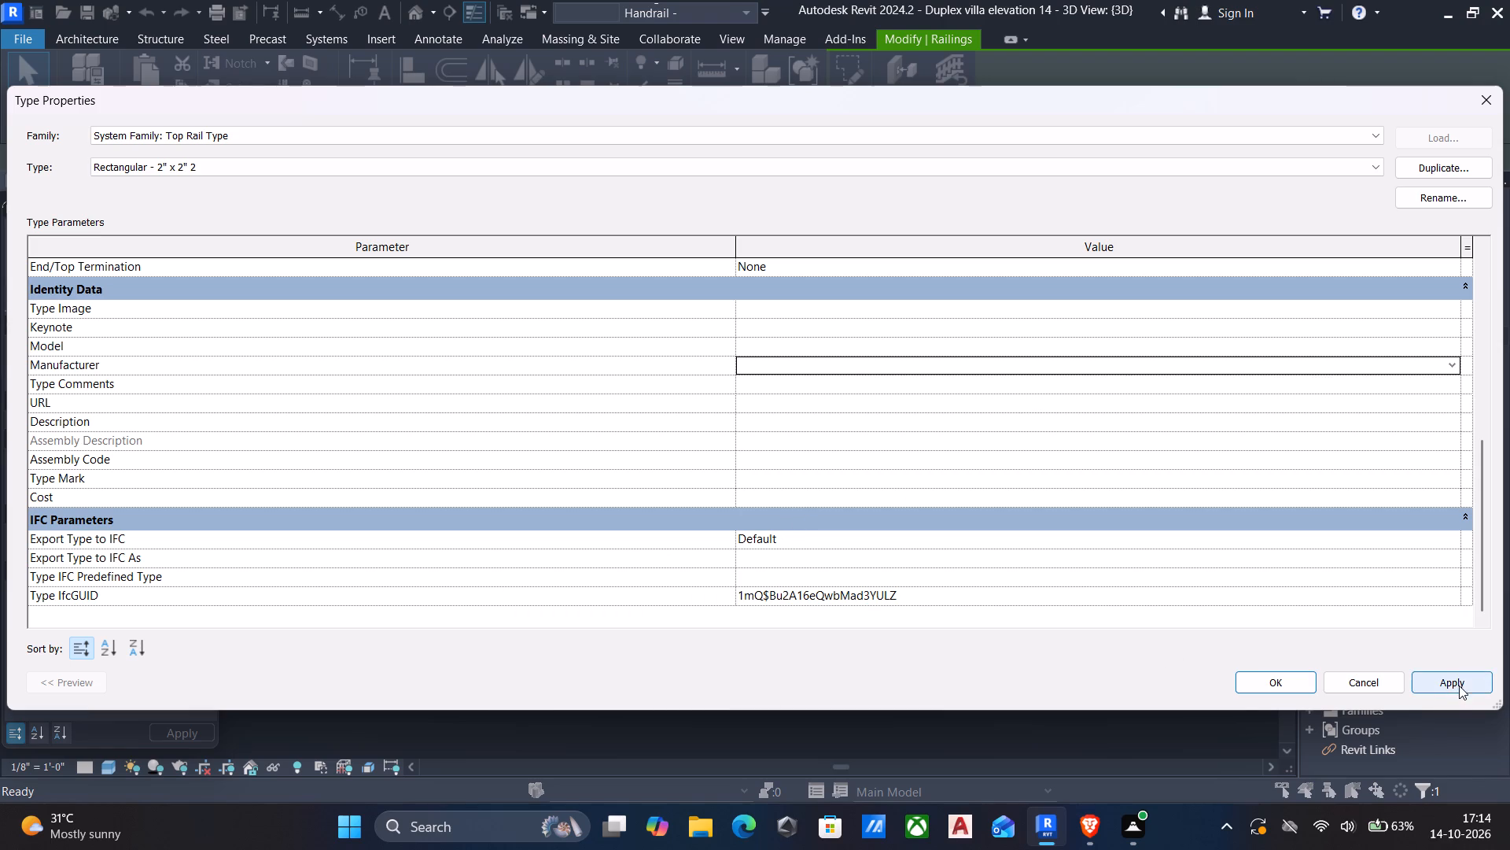
Apply the Rectangular - 2" x 2" 2 top rail to the Handrail - Rectangular 2 railing between the entrance columns and deselect it.
{"action": "left_click", "coordinate": [1459, 686]}
{"action": "left_click", "coordinate": [1262, 690]}
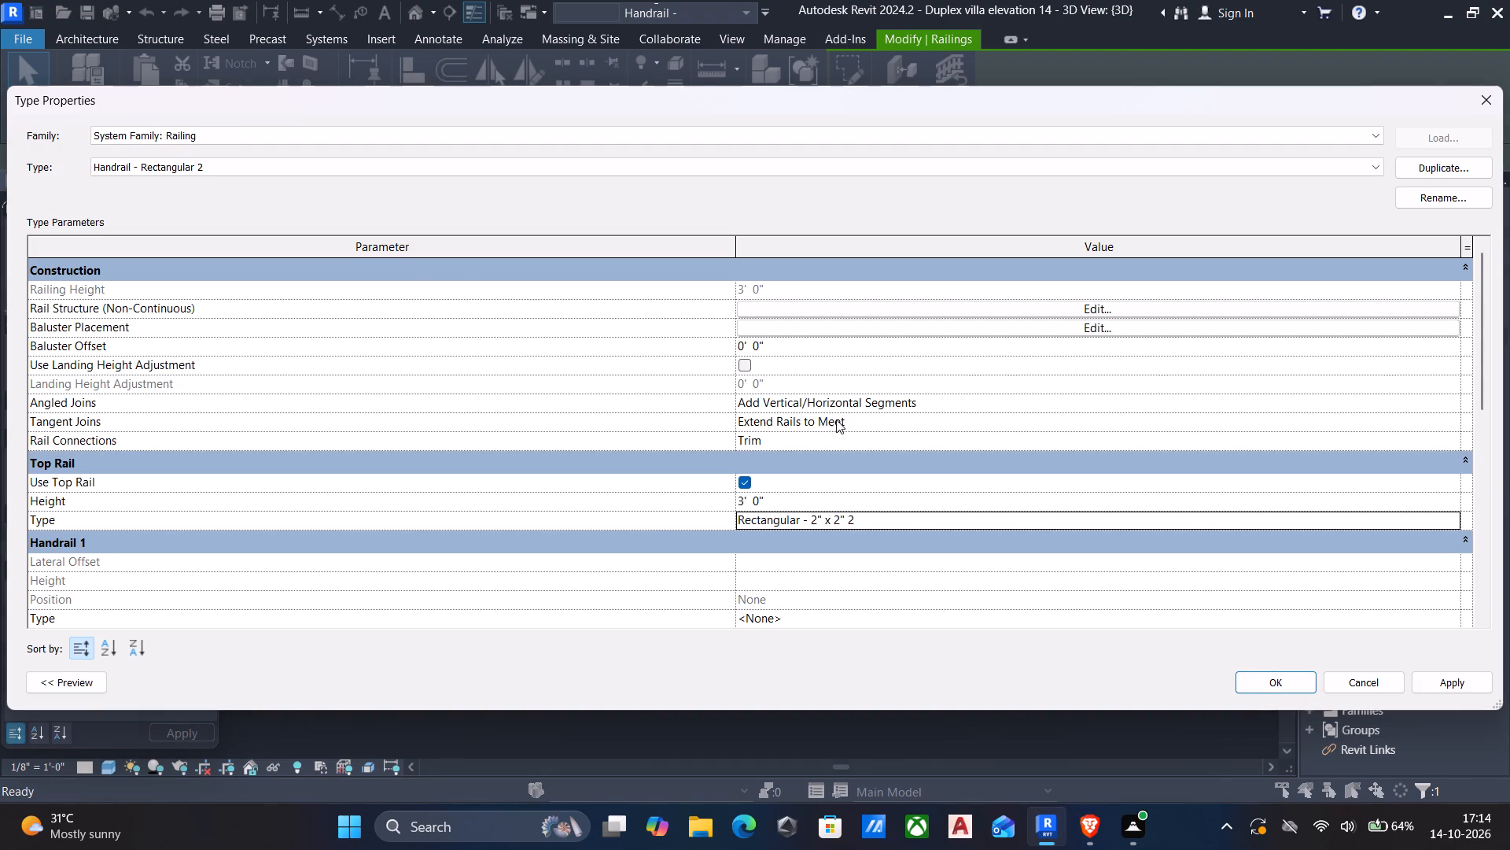
{"action": "left_click", "coordinate": [1439, 688]}
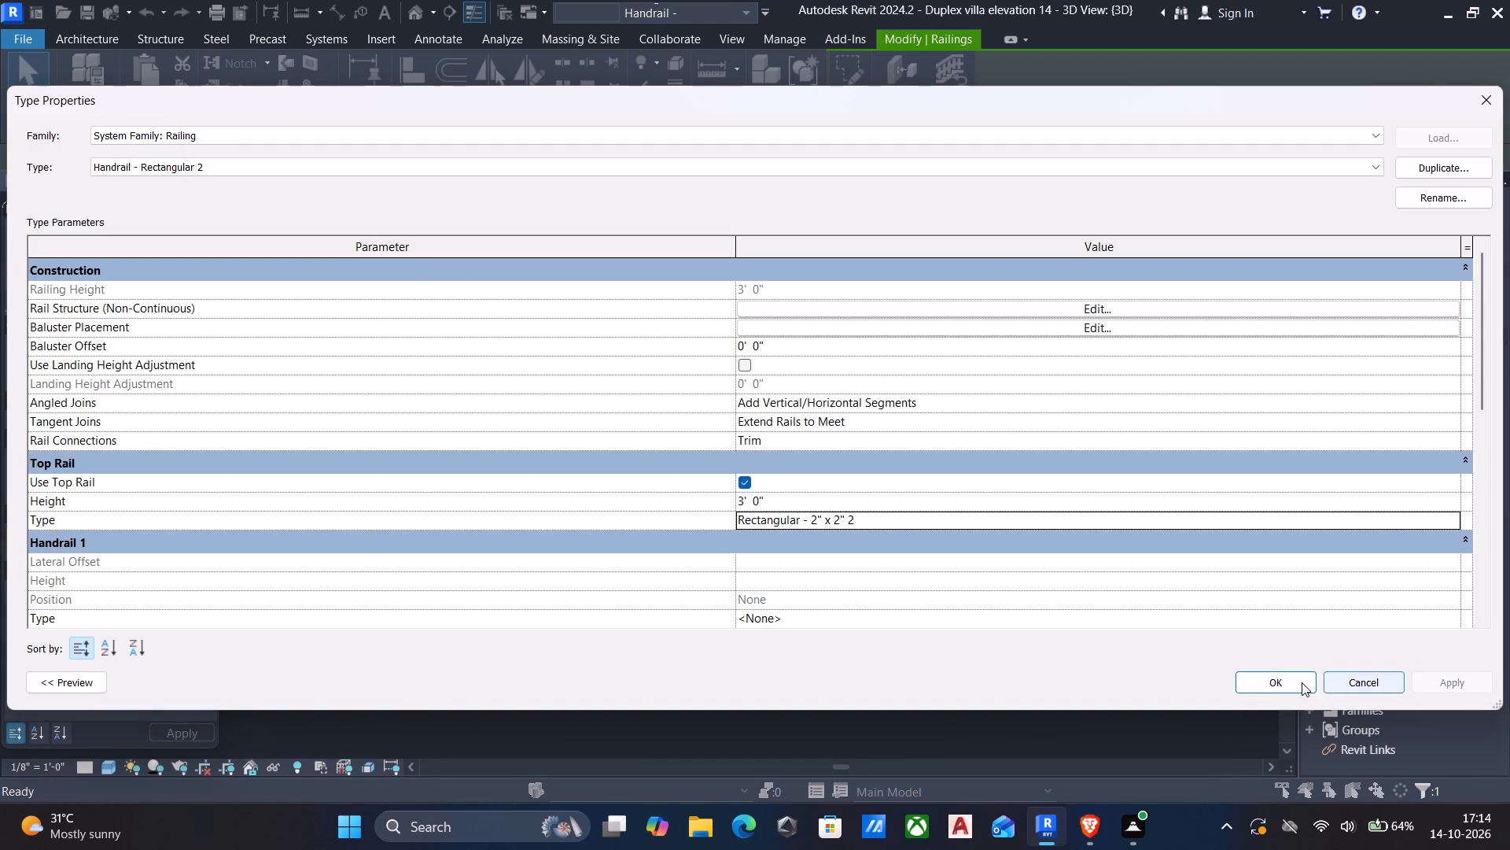
{"action": "left_click", "coordinate": [1302, 682]}
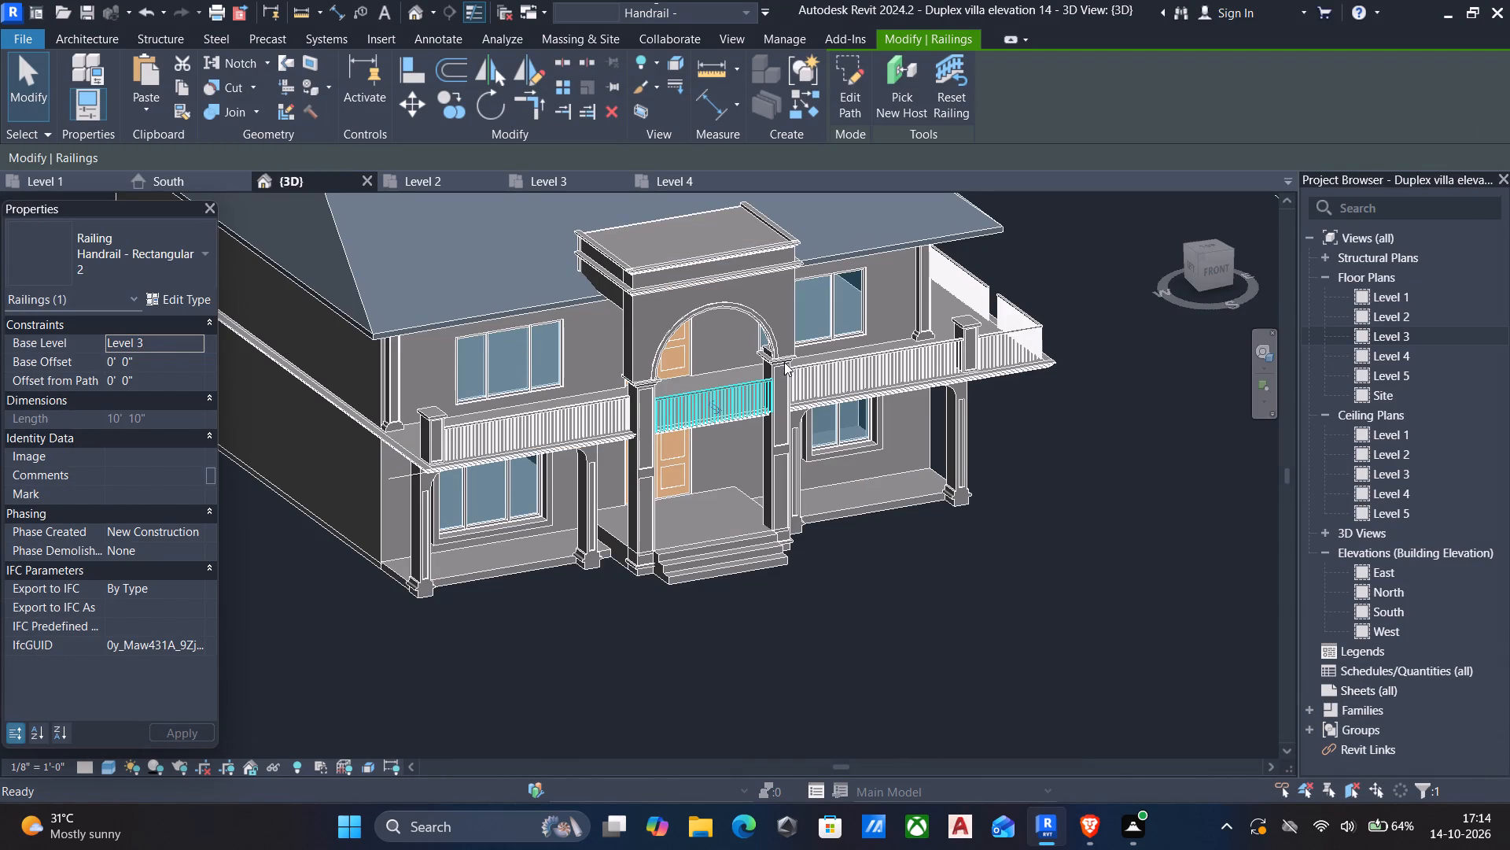
{"action": "key", "text": "Escape"}
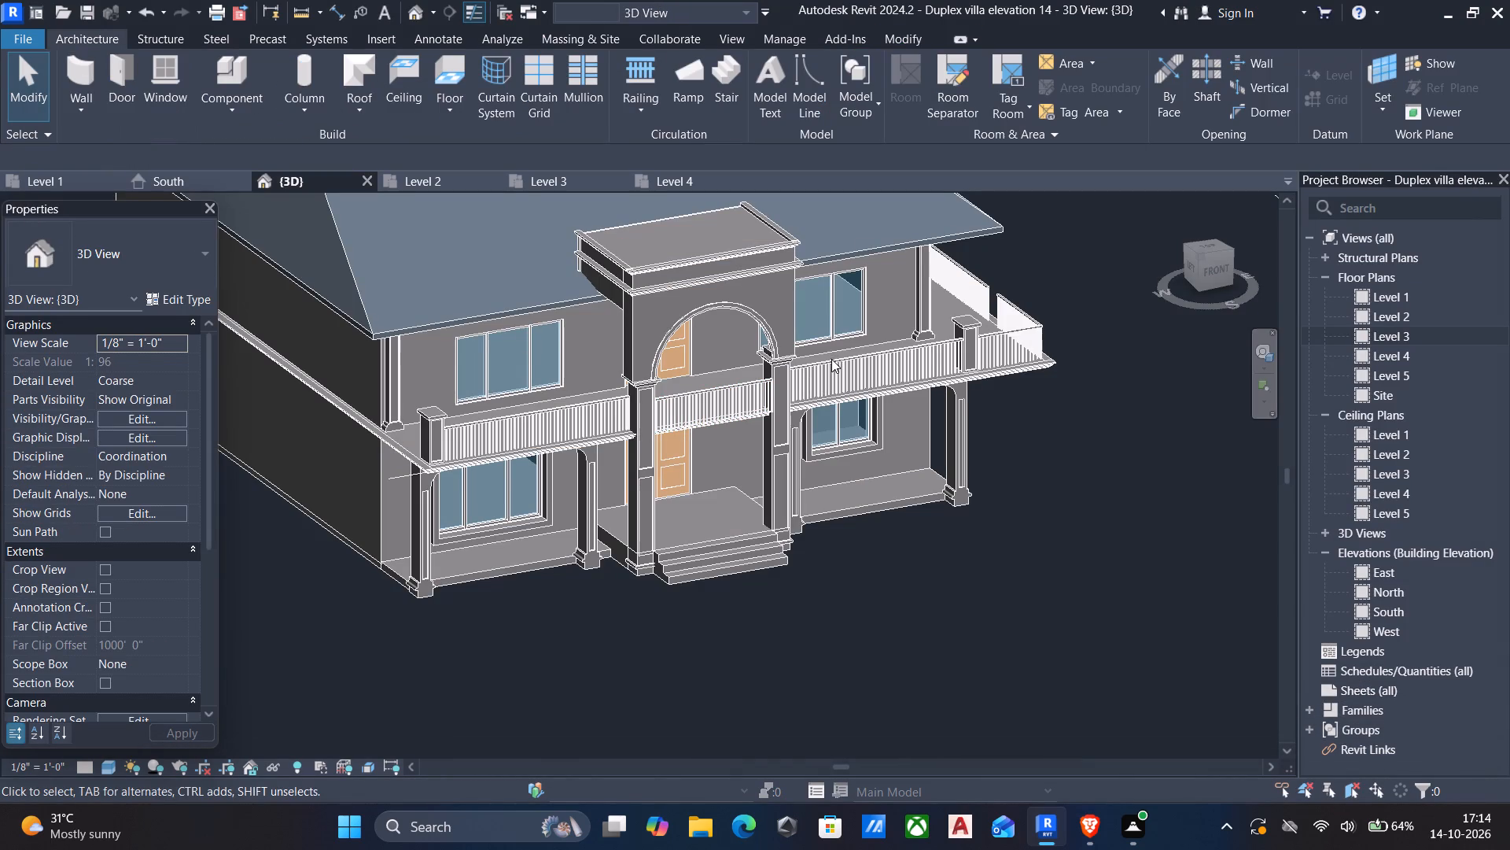
Review the type parameters, rail structure and baluster placement of the Handrail - Rectangular balcony railing beside the entrance, above the smaller ground-floor window.
{"action": "left_click", "coordinate": [830, 359]}
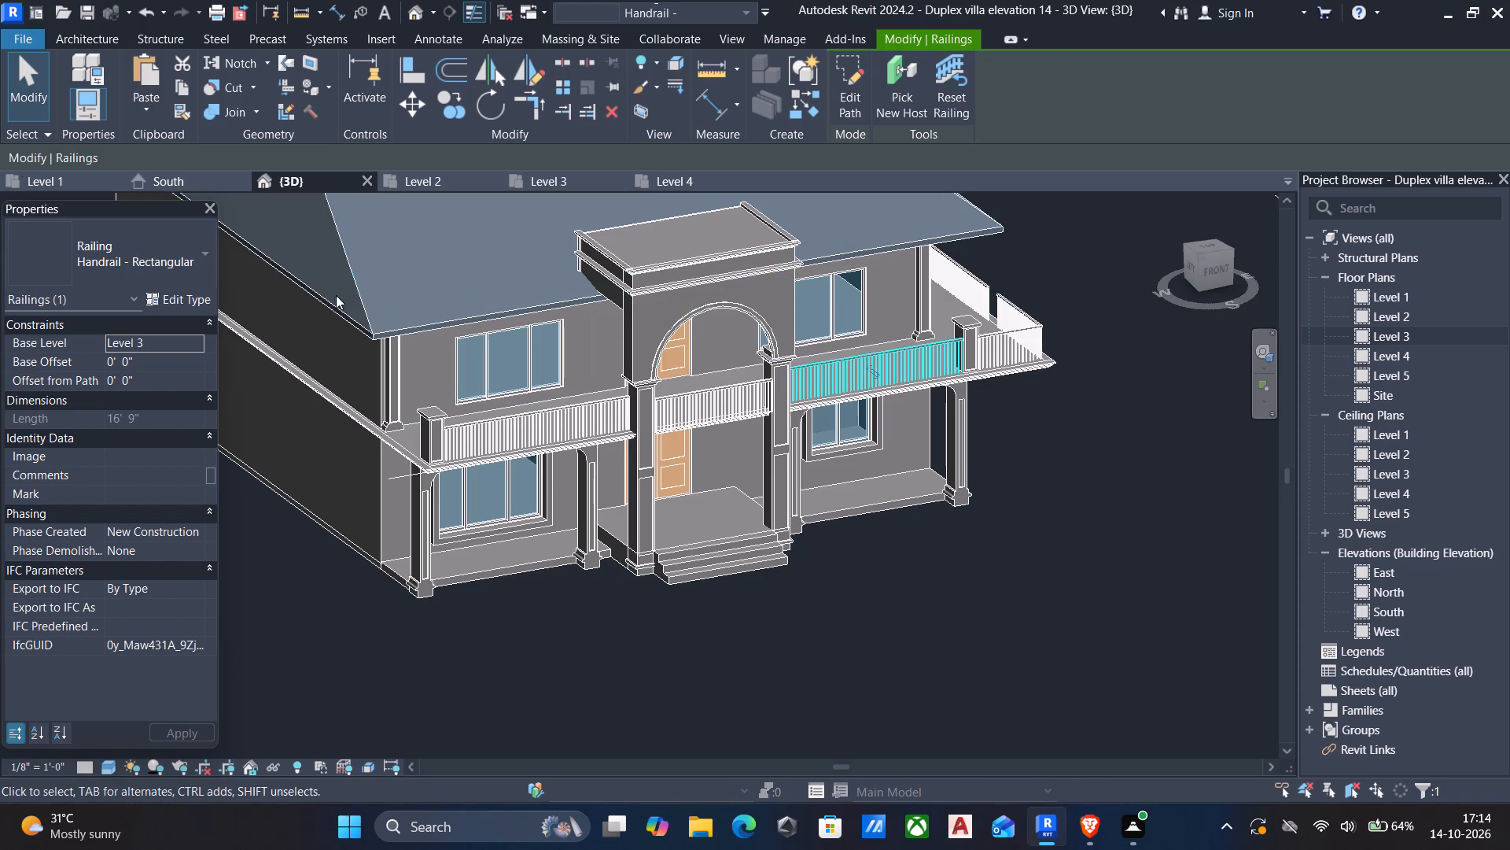
{"action": "left_click", "coordinate": [185, 294]}
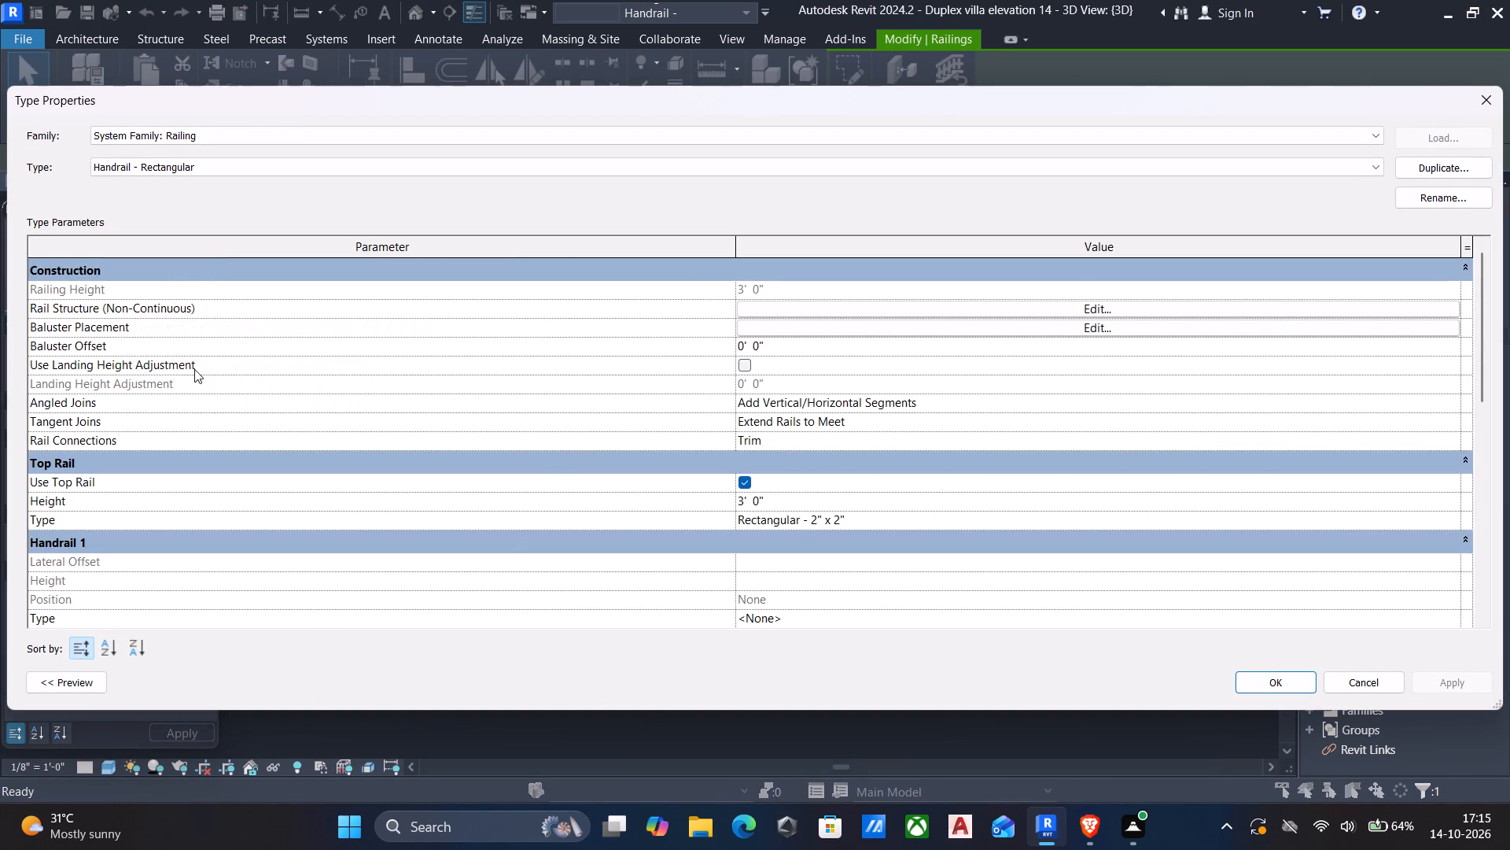
{"action": "scroll", "coordinate": [196, 397], "scroll_direction": "down", "scroll_amount": 1}
{"action": "scroll", "coordinate": [759, 464], "scroll_direction": "up", "scroll_amount": 5}
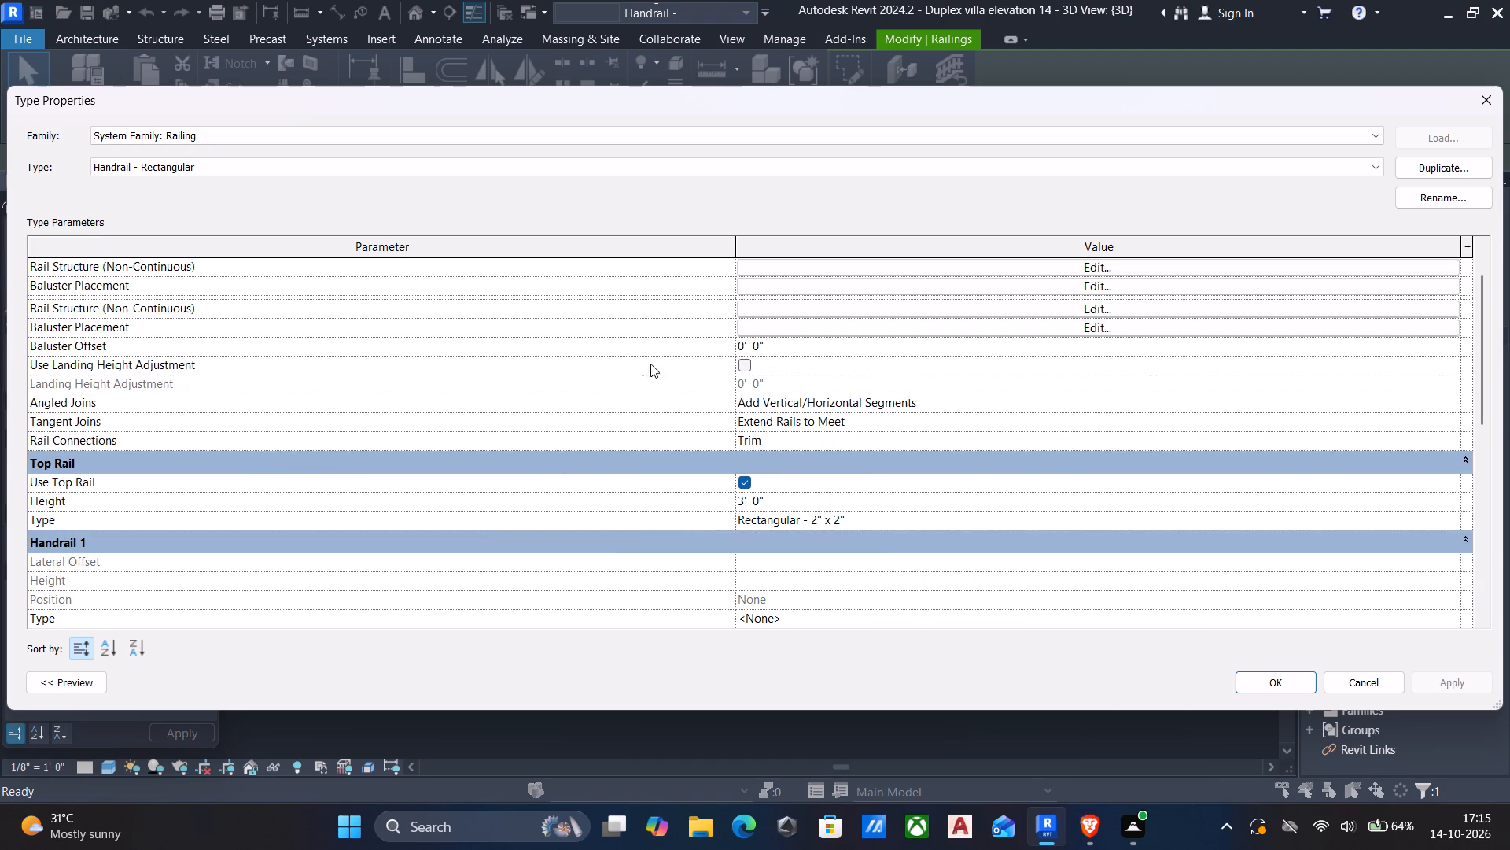
{"action": "scroll", "coordinate": [610, 415], "scroll_direction": "down", "scroll_amount": 4}
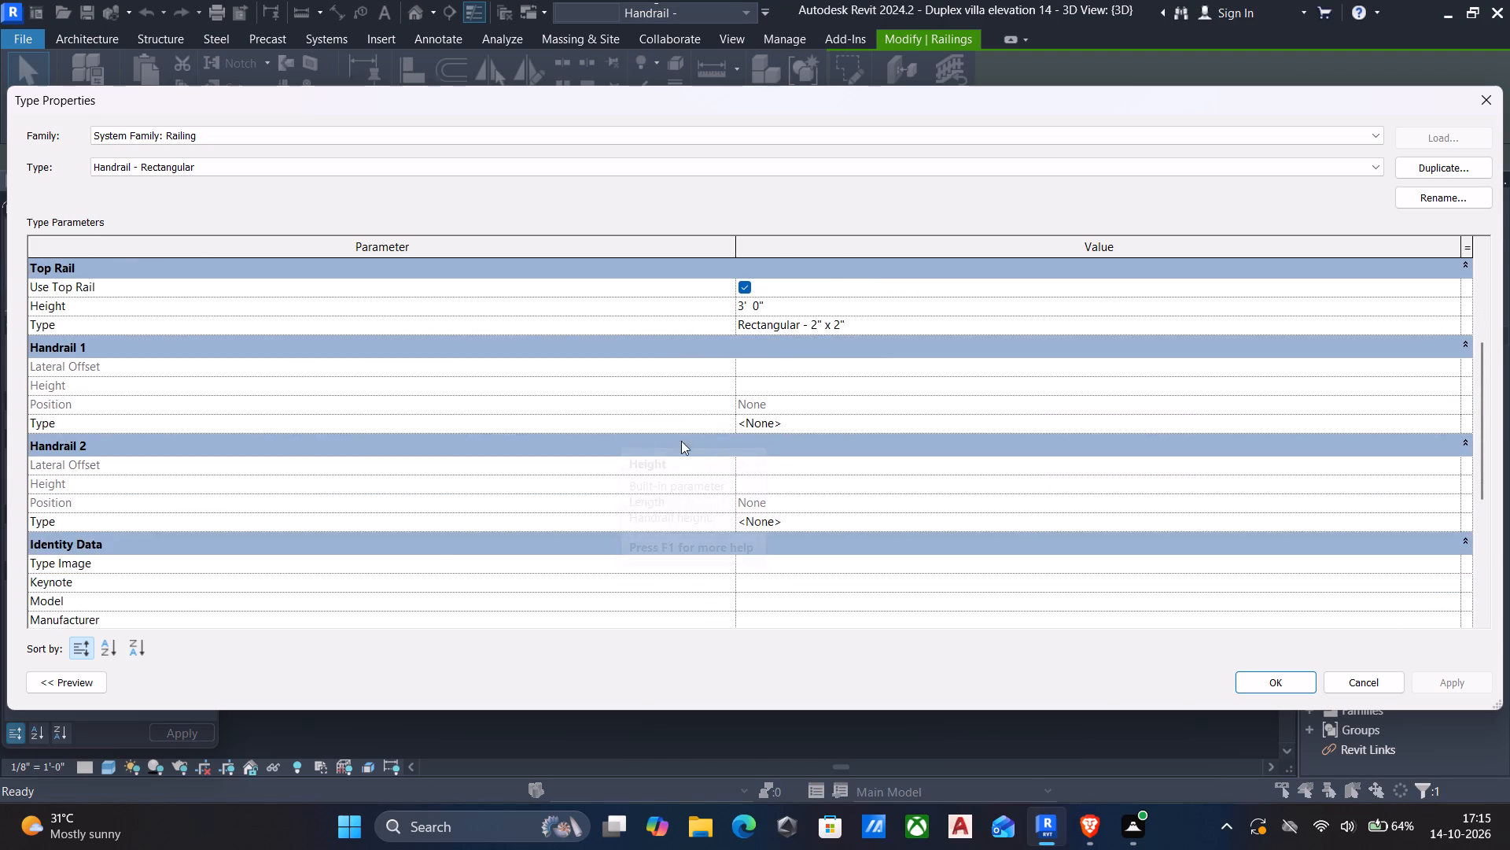
{"action": "scroll", "coordinate": [740, 453], "scroll_direction": "down", "scroll_amount": 16}
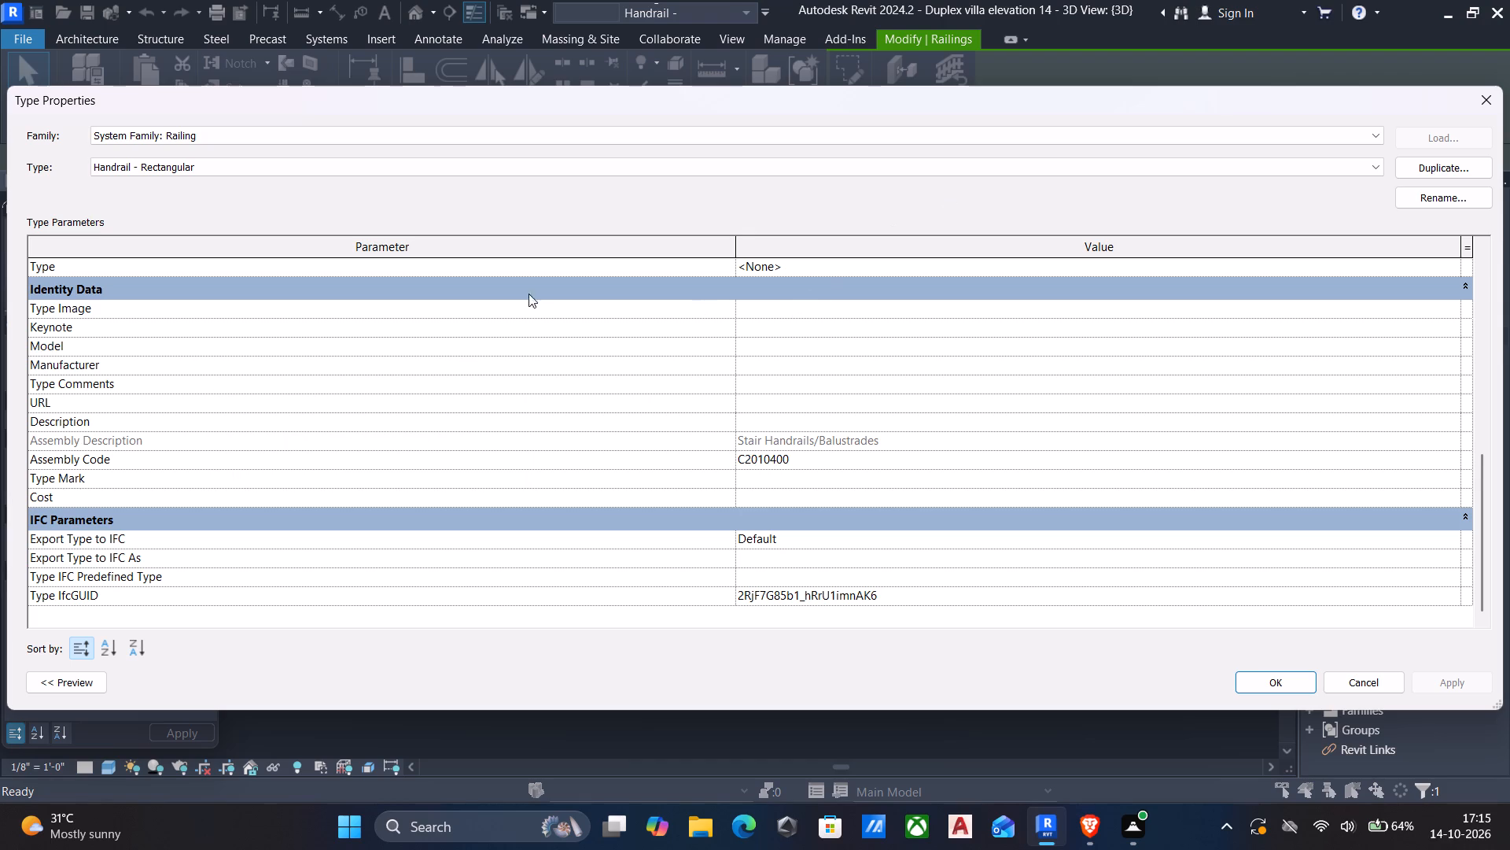
{"action": "scroll", "coordinate": [968, 455], "scroll_direction": "up", "scroll_amount": 12}
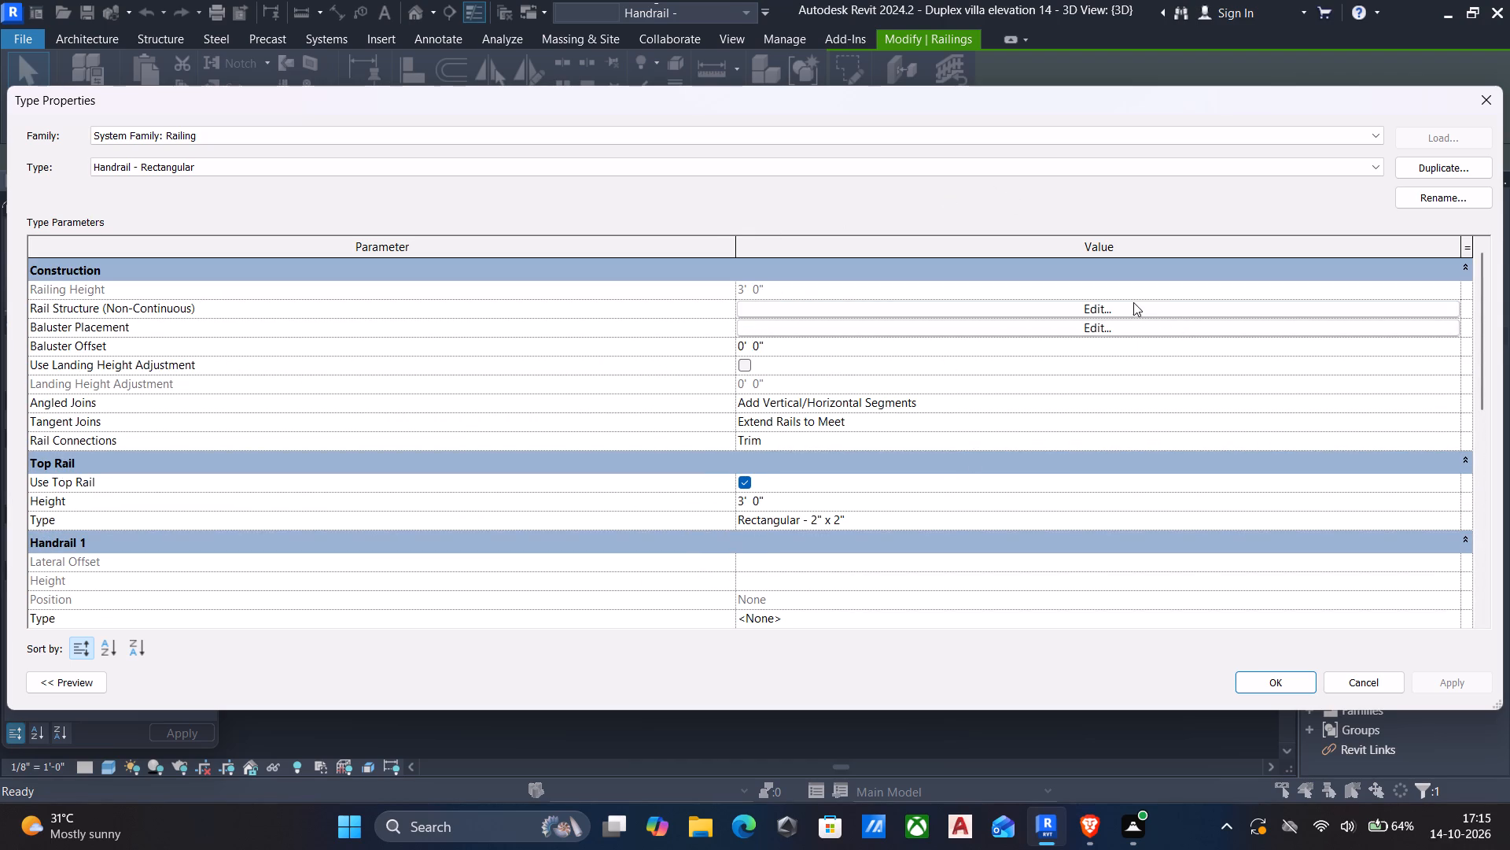
{"action": "left_click", "coordinate": [1089, 305]}
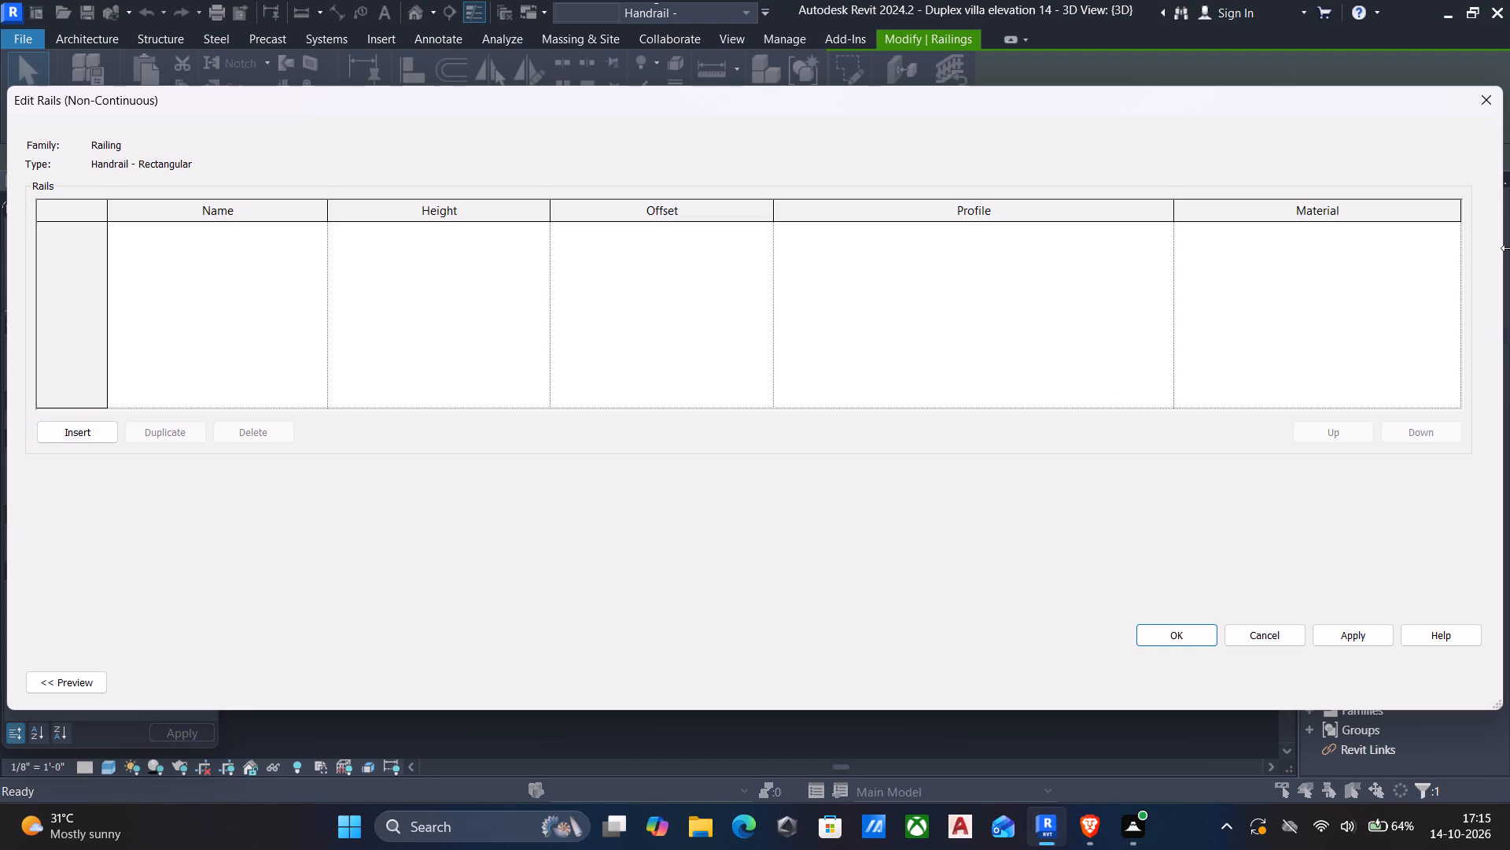
{"action": "left_click", "coordinate": [1485, 101]}
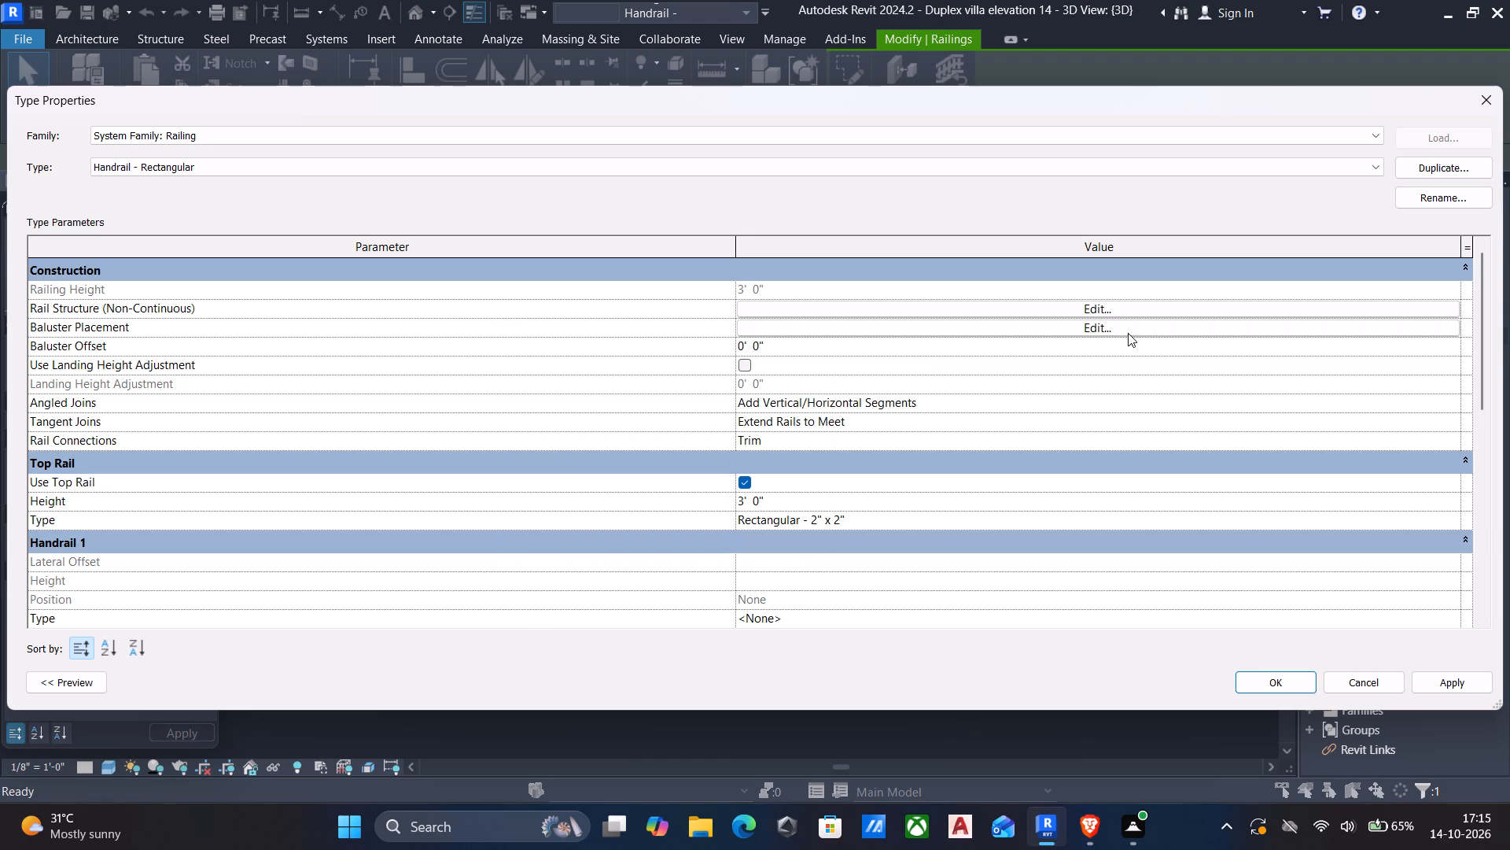
{"action": "left_click", "coordinate": [1099, 323]}
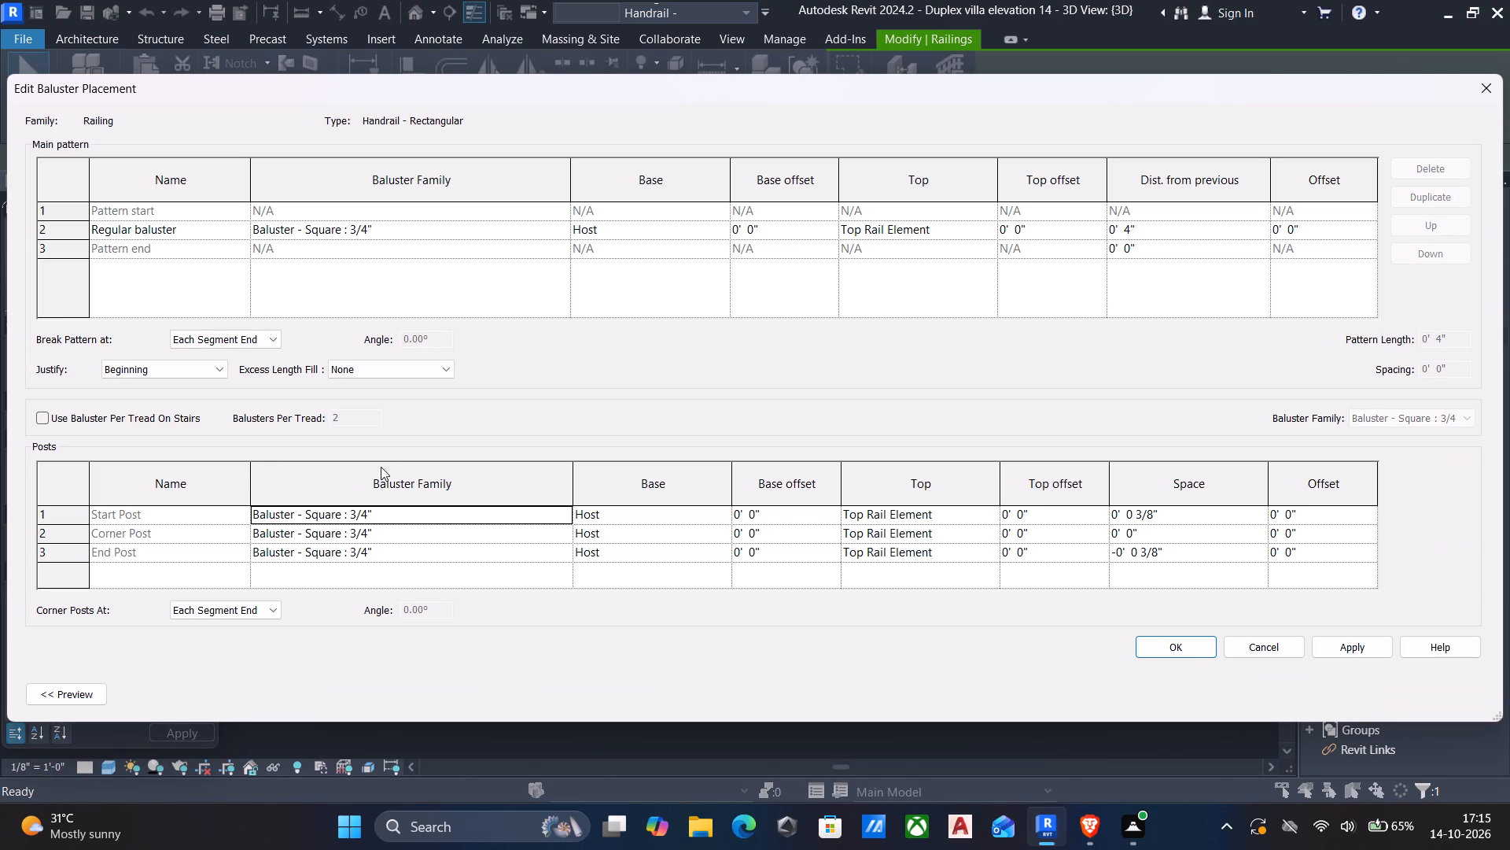
{"action": "scroll", "coordinate": [238, 471], "scroll_direction": "down", "scroll_amount": 6}
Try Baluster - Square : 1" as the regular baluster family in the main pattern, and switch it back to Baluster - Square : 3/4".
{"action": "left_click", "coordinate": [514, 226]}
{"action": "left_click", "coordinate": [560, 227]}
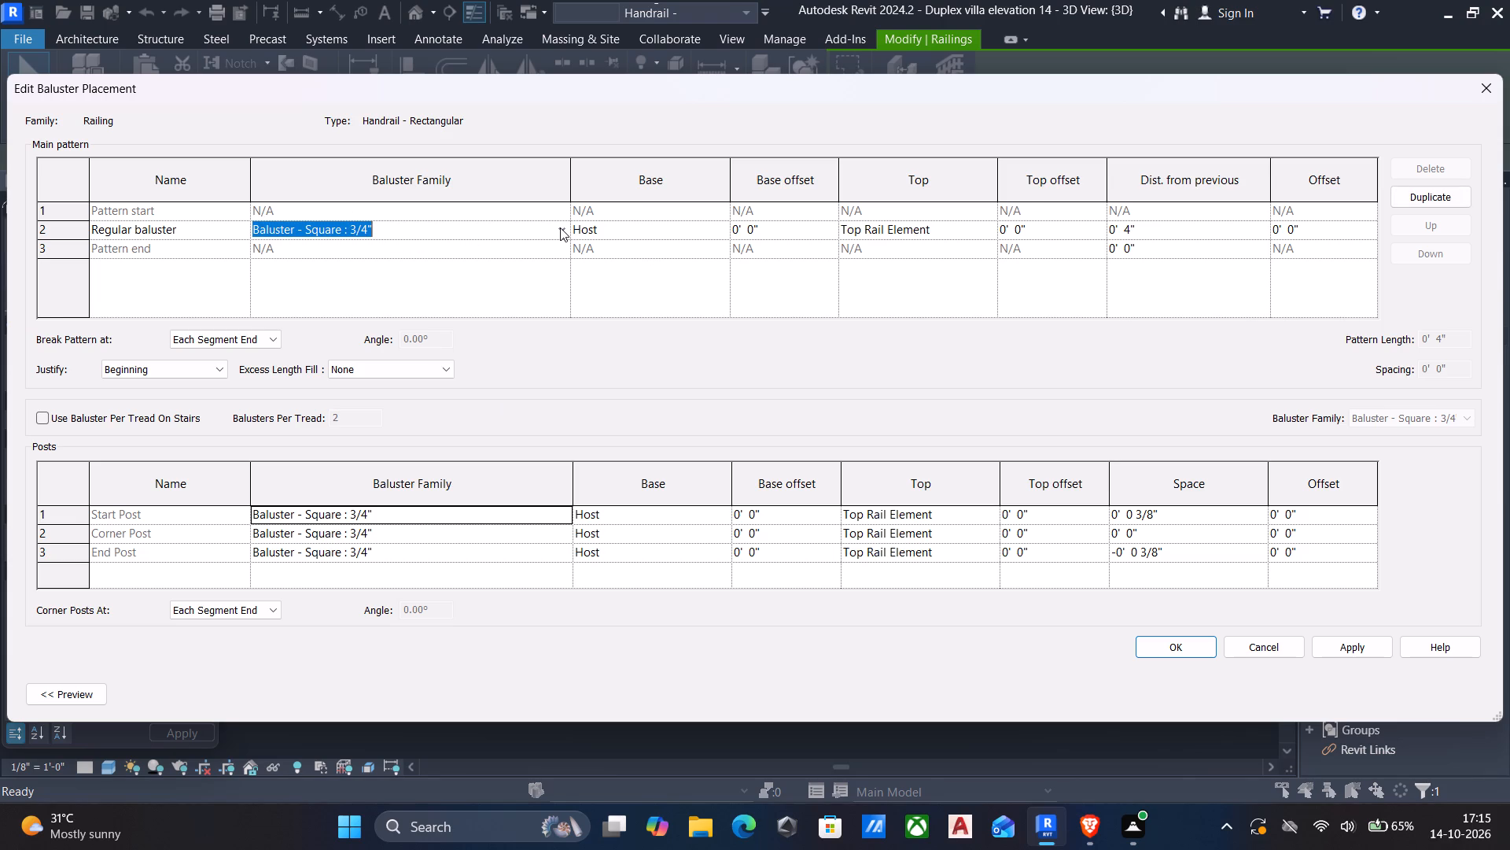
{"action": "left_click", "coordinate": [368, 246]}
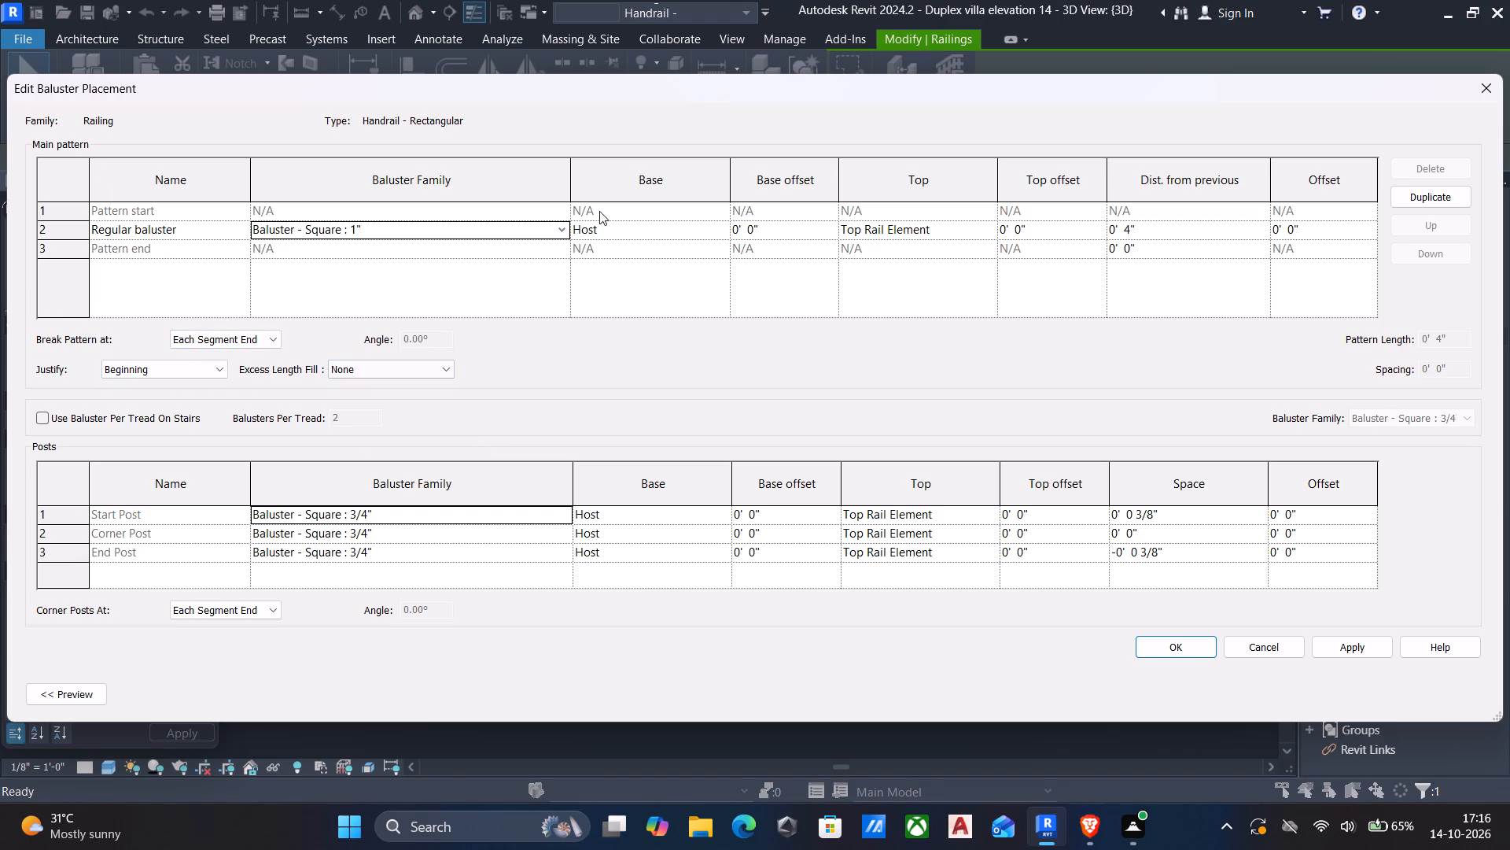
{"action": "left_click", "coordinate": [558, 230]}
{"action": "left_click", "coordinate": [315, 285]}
Set the main pattern's regular baluster family to Baluster - Square : 1" with the railing preview shown.
{"action": "scroll", "coordinate": [440, 507], "scroll_direction": "down", "scroll_amount": 3}
{"action": "left_click_drag", "start_coordinate": [73, 694], "coordinate": [61, 695]}
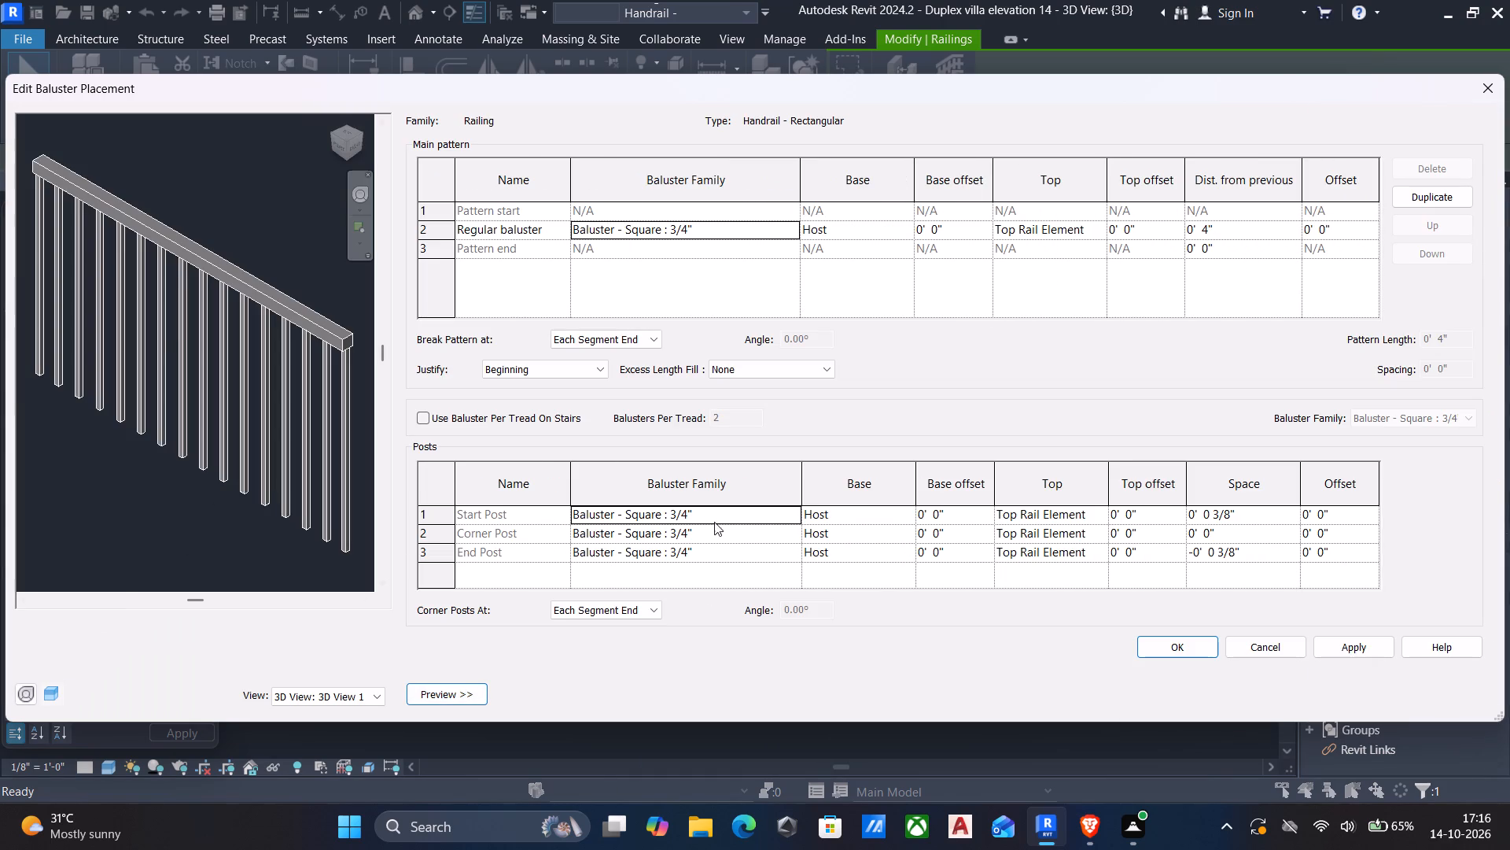
{"action": "right_click", "coordinate": [0, 209]}
{"action": "left_click", "coordinate": [792, 228]}
{"action": "left_click", "coordinate": [639, 265]}
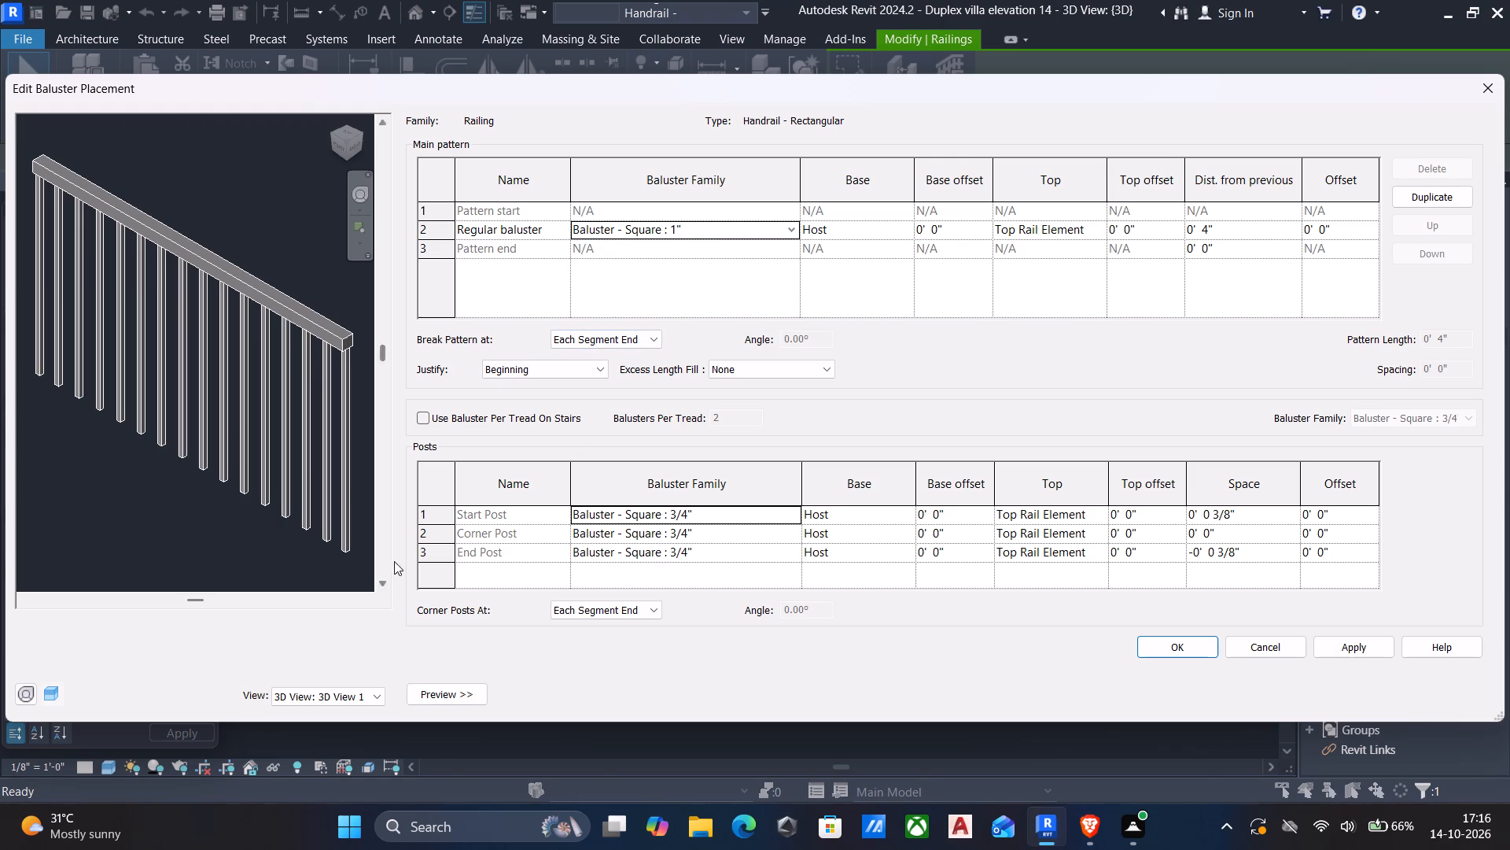
{"action": "left_click", "coordinate": [448, 689]}
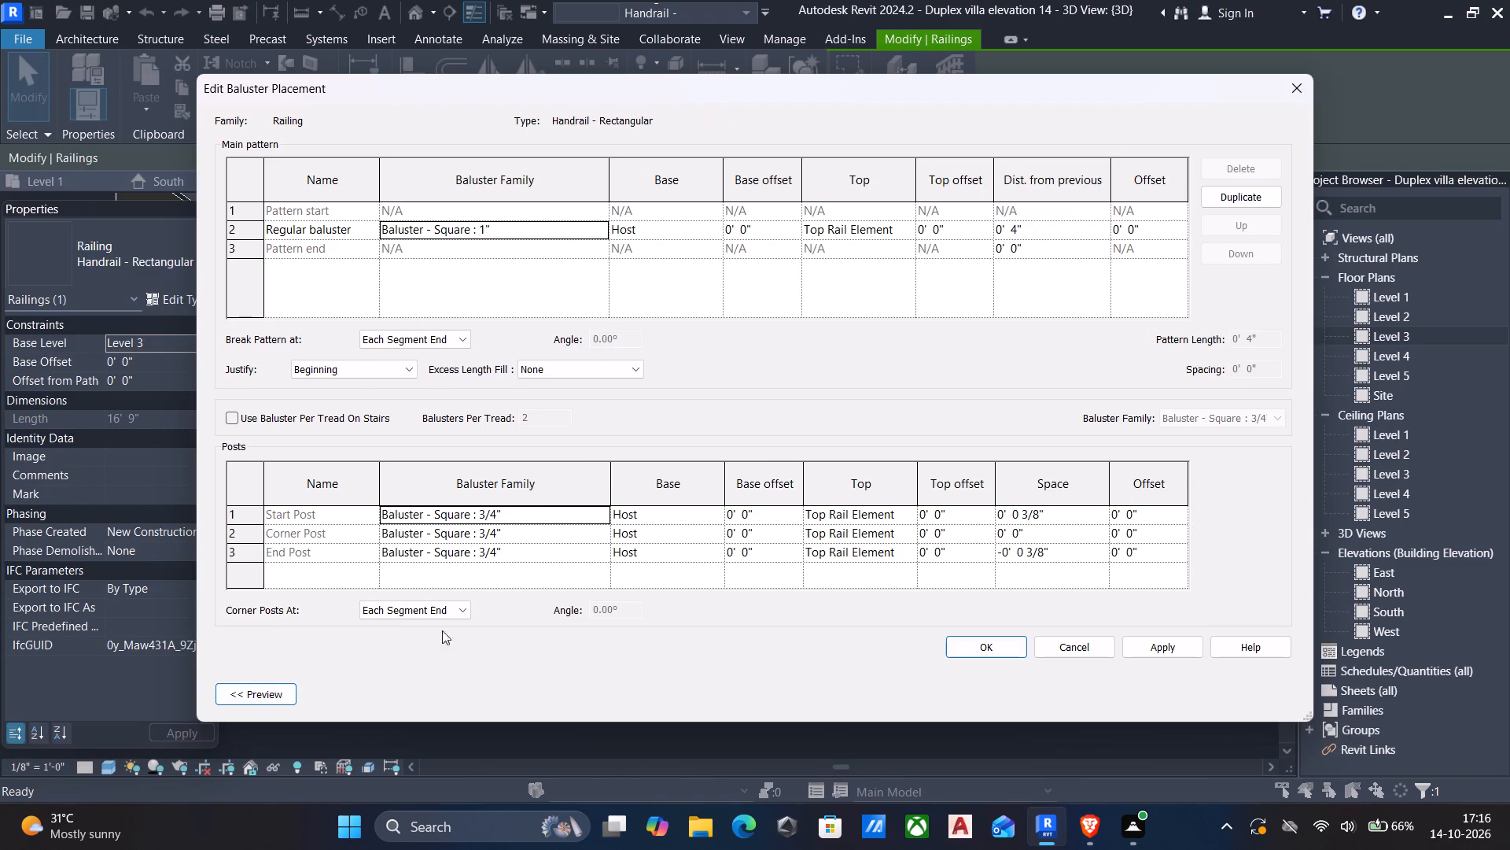
{"action": "left_click", "coordinate": [253, 687]}
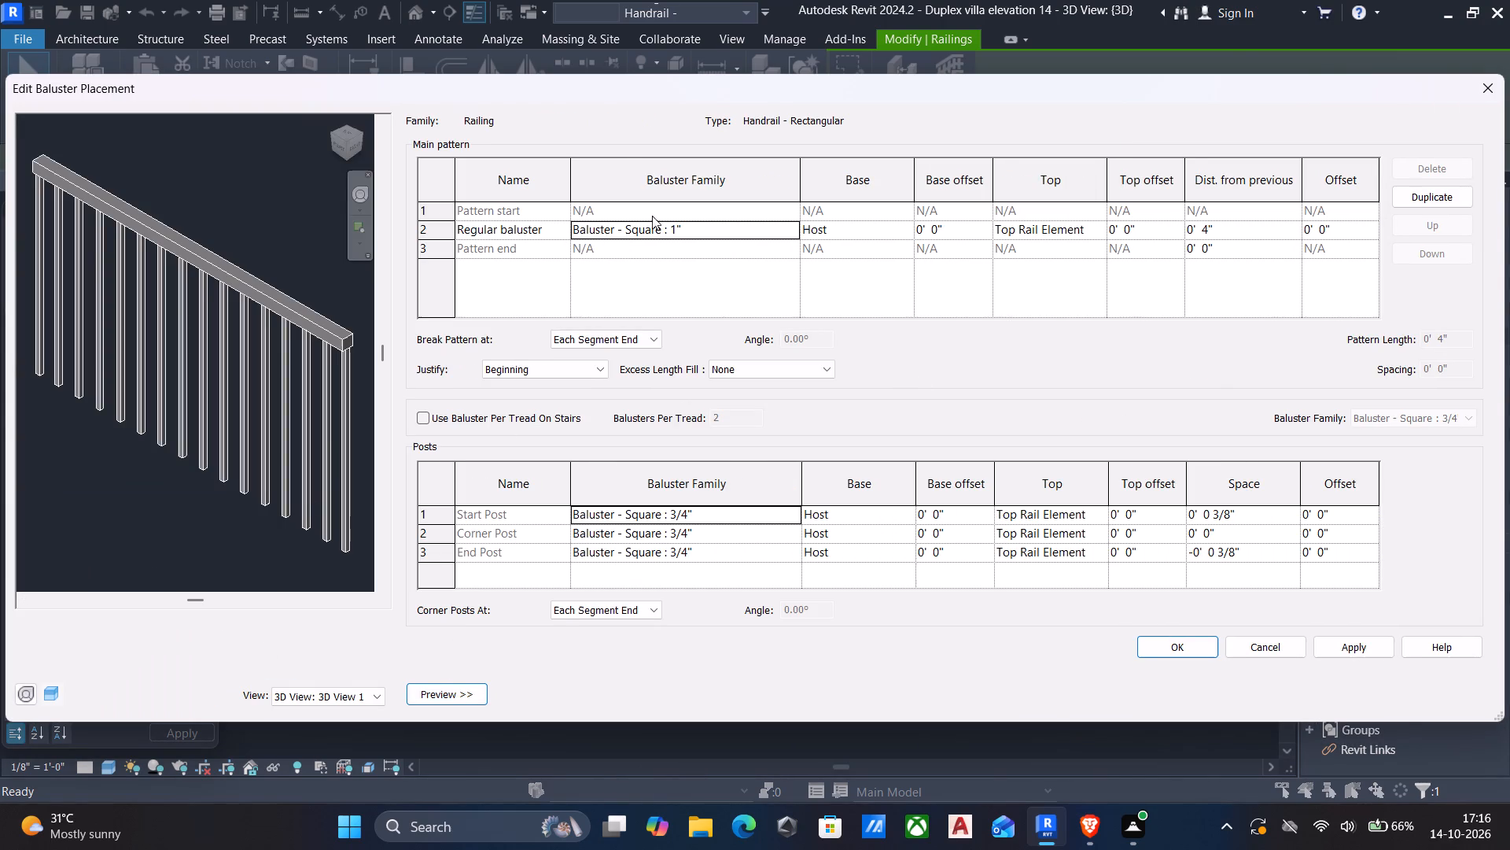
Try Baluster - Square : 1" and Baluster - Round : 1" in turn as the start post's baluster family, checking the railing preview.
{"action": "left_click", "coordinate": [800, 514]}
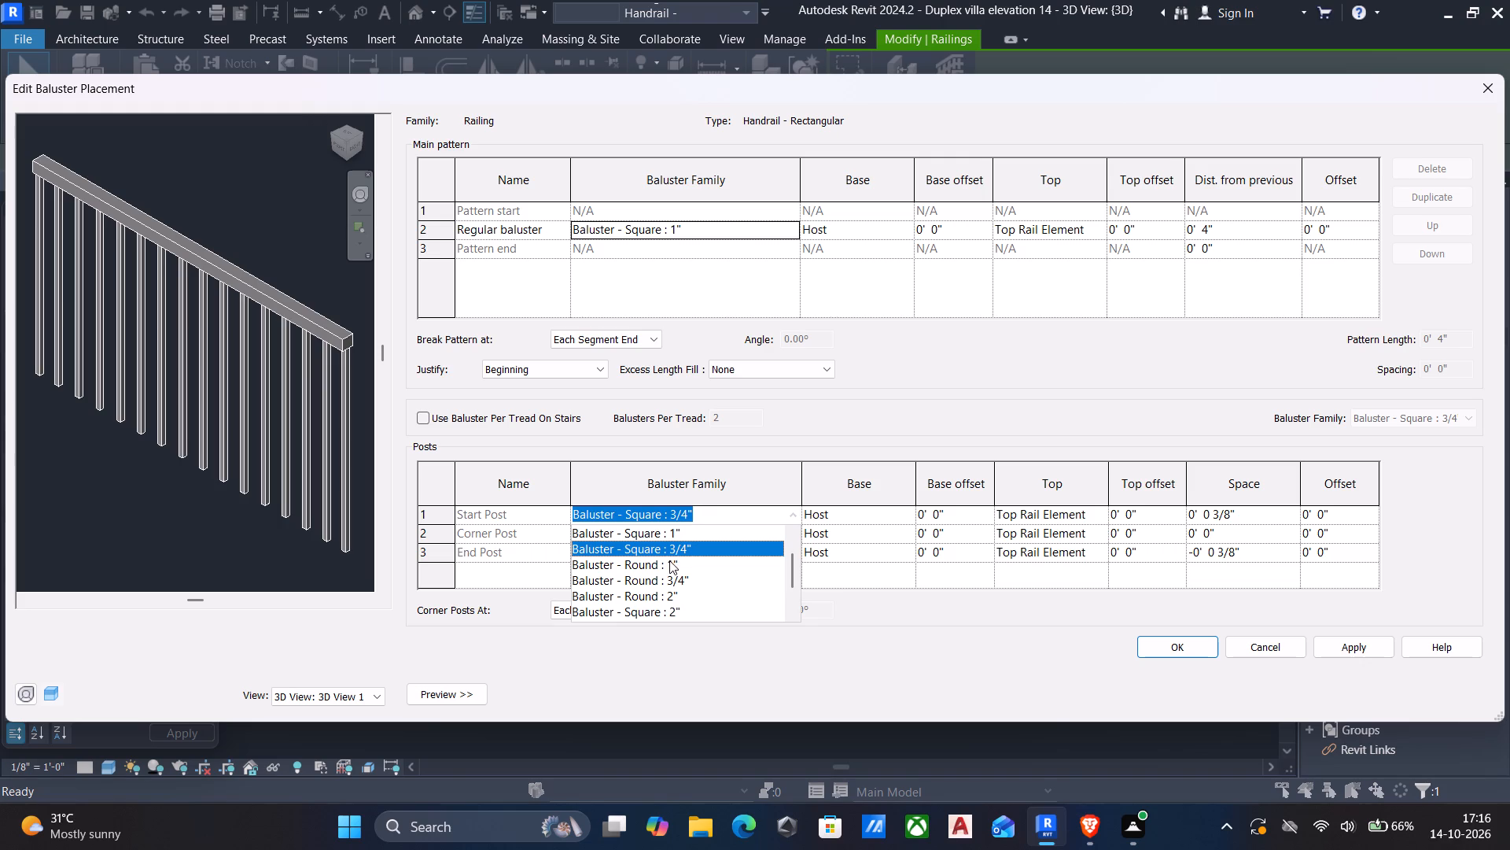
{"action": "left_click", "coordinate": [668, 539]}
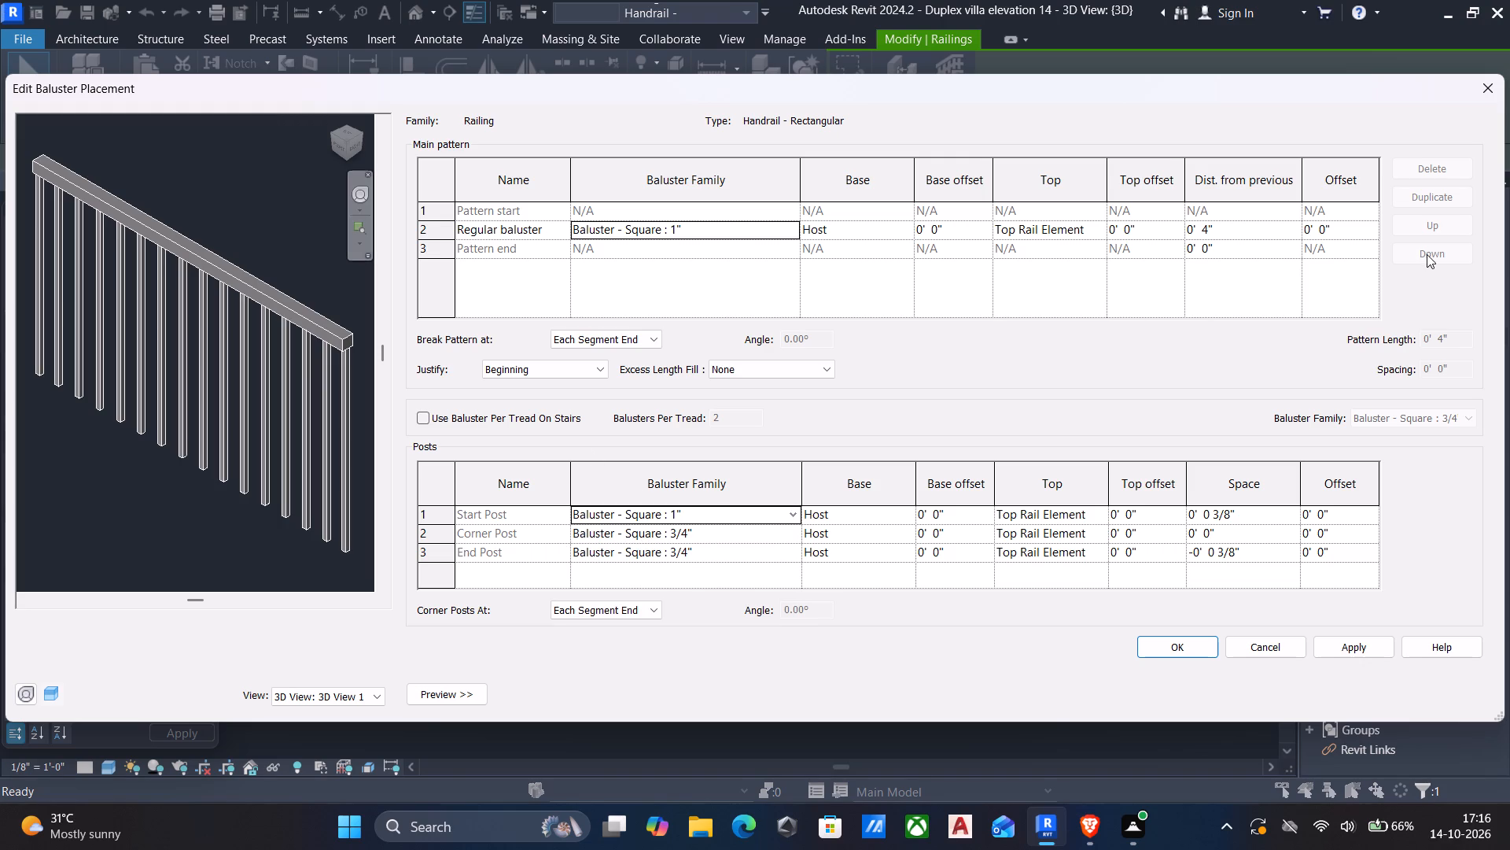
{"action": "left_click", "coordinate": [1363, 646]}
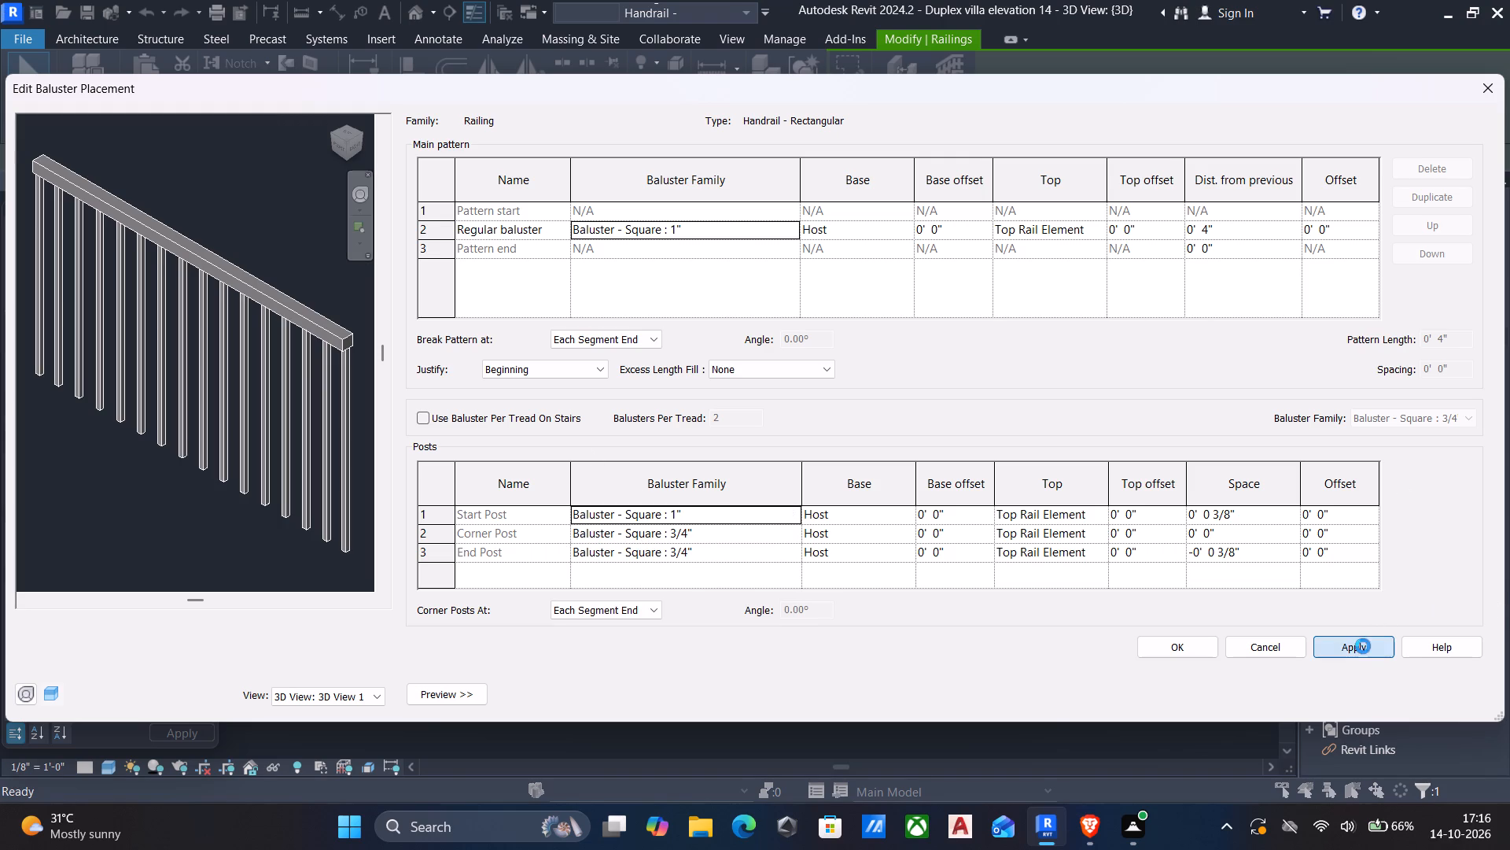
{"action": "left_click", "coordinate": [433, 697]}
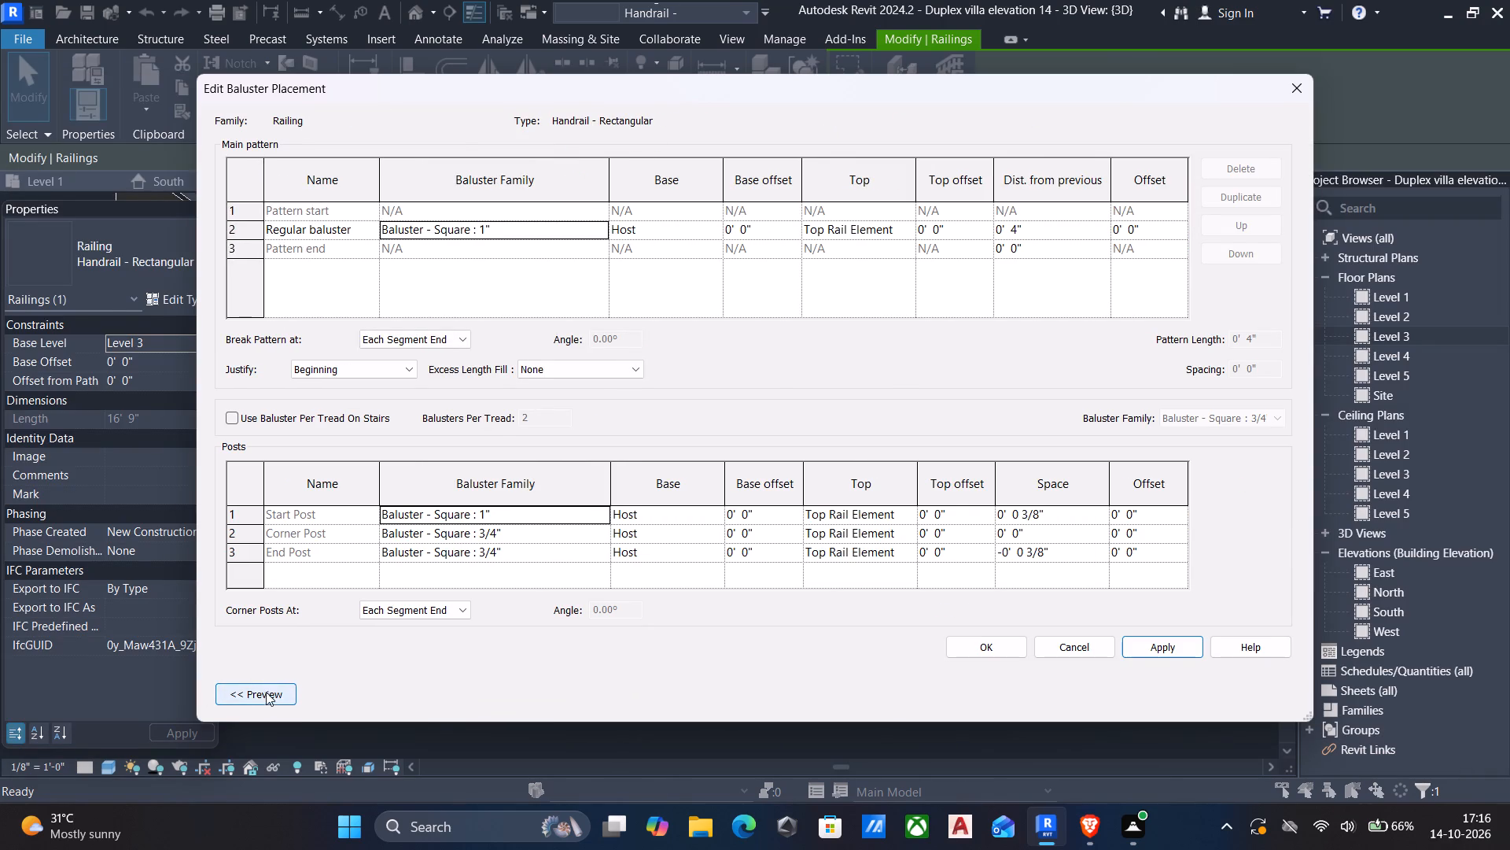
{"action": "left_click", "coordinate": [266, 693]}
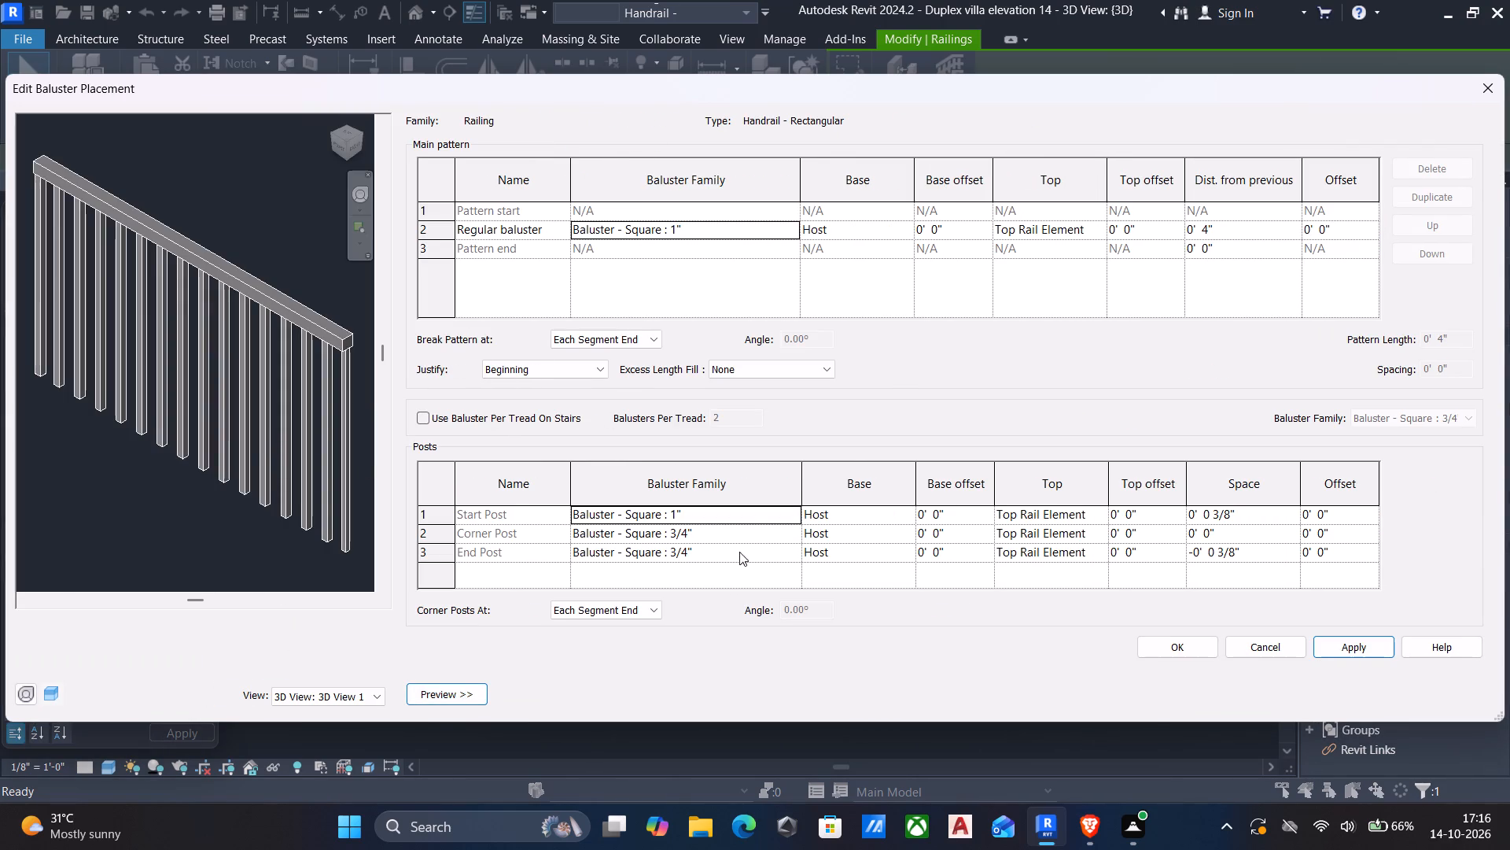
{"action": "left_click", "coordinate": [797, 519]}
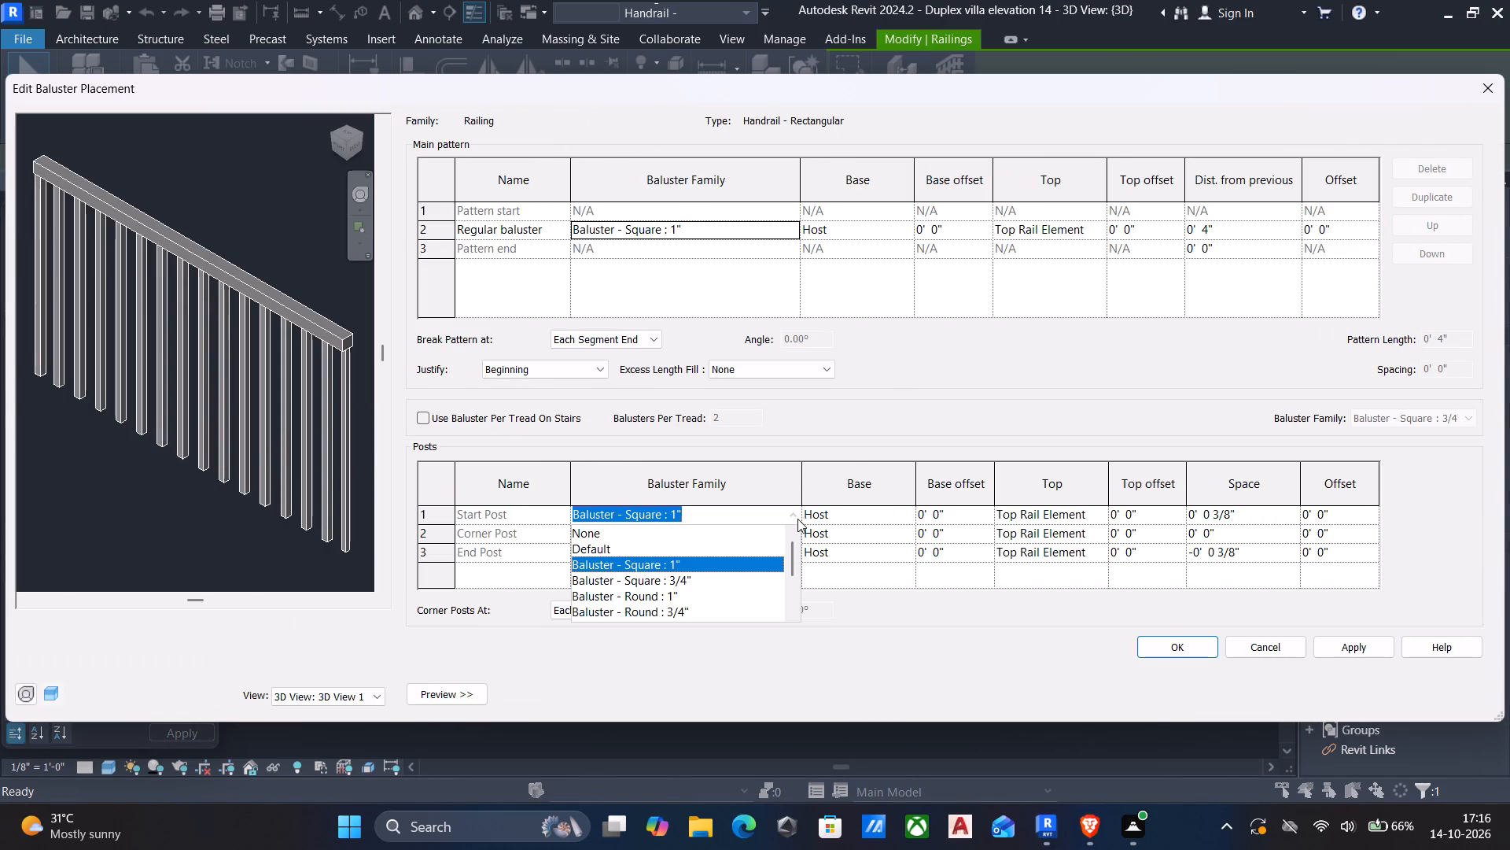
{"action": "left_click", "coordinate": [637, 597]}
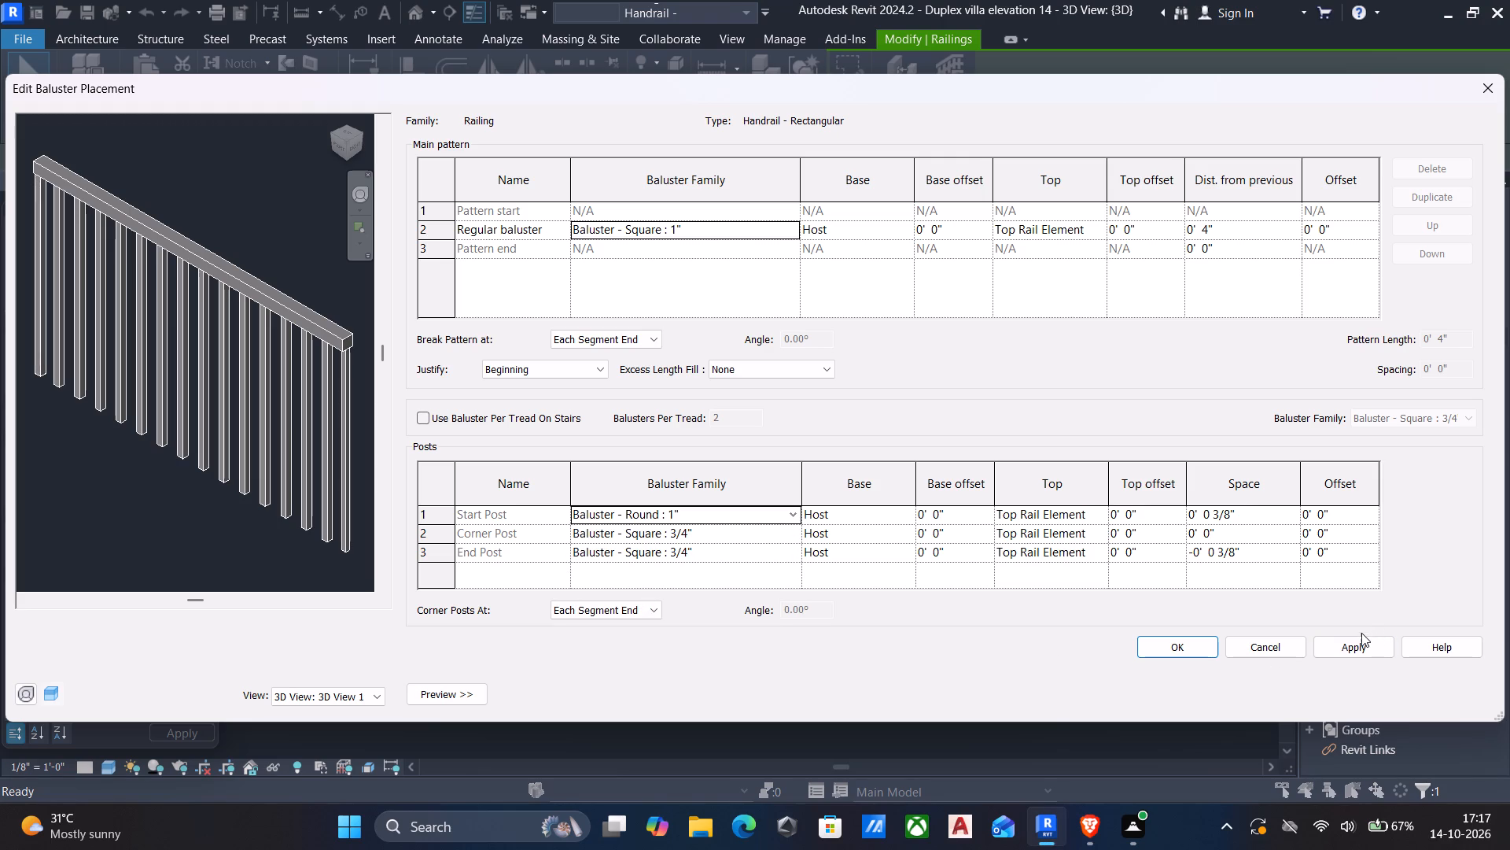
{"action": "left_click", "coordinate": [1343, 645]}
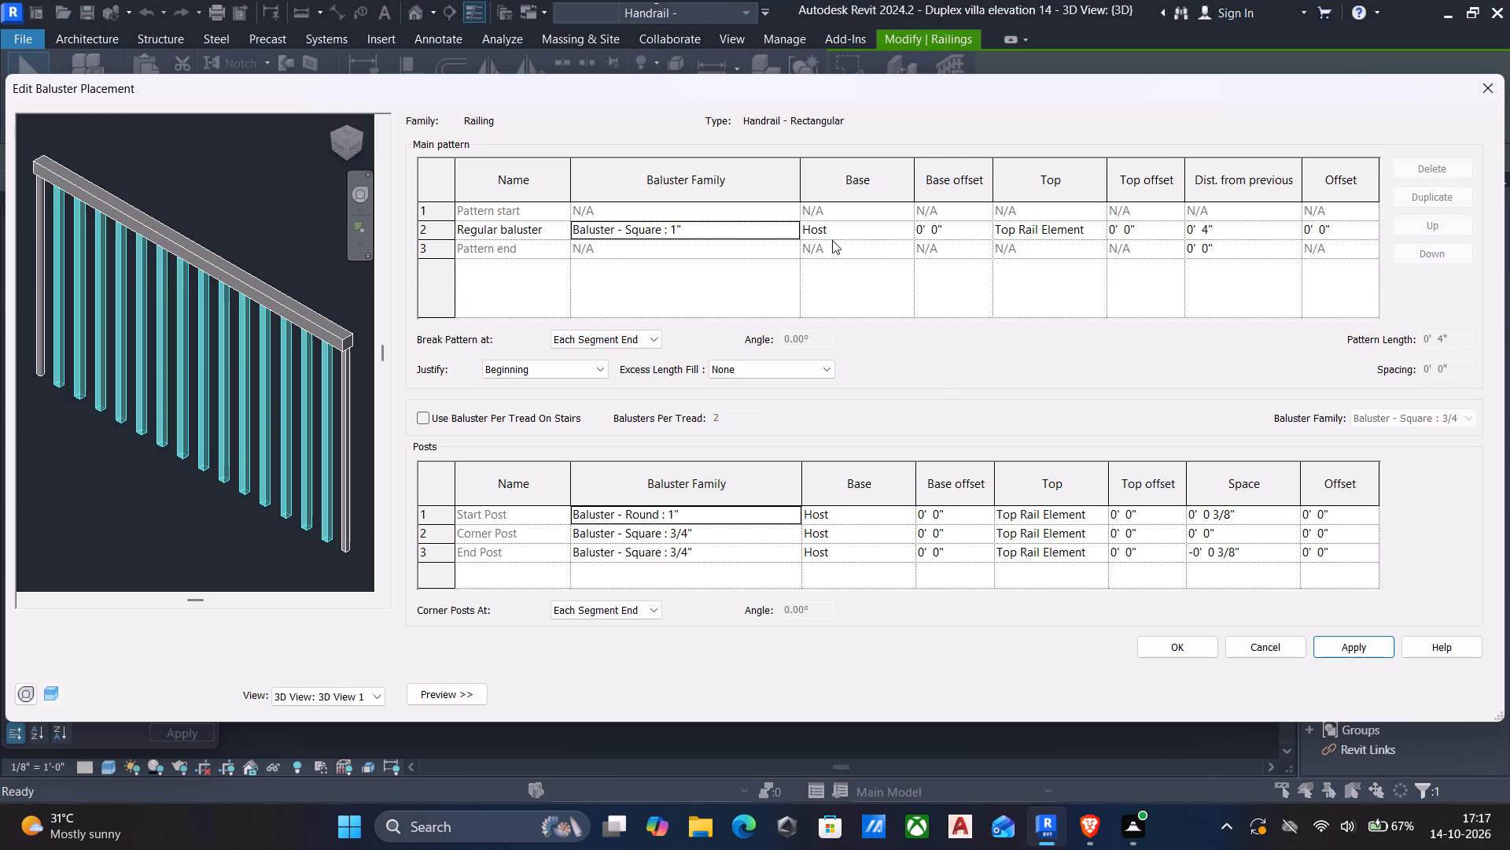
Set the main pattern's regular baluster family to Baluster - Square : 3/4", apply it and refresh the railing preview.
{"action": "left_click", "coordinate": [796, 229]}
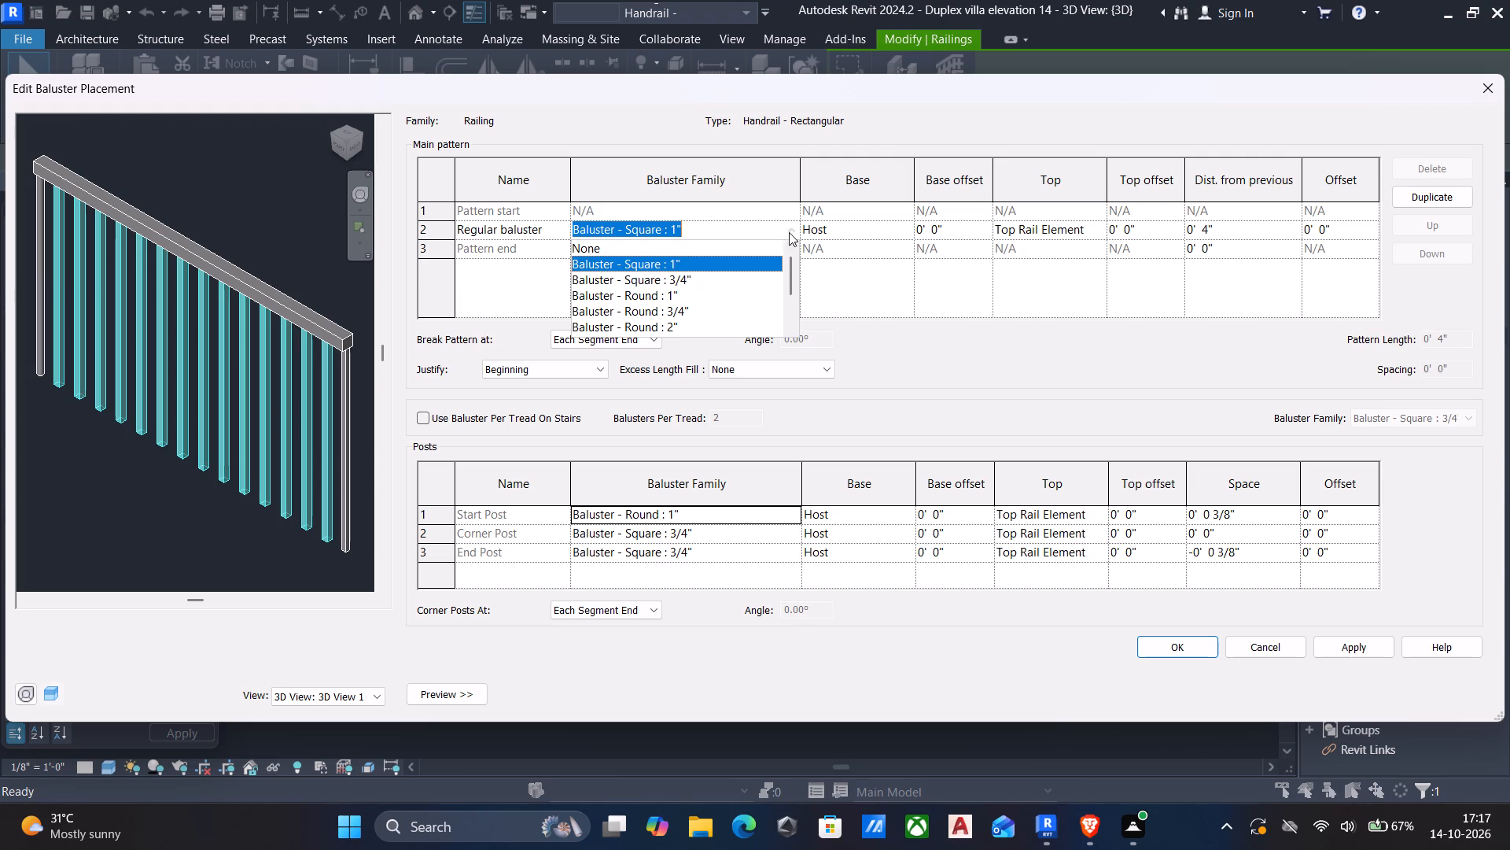
{"action": "left_click", "coordinate": [684, 286]}
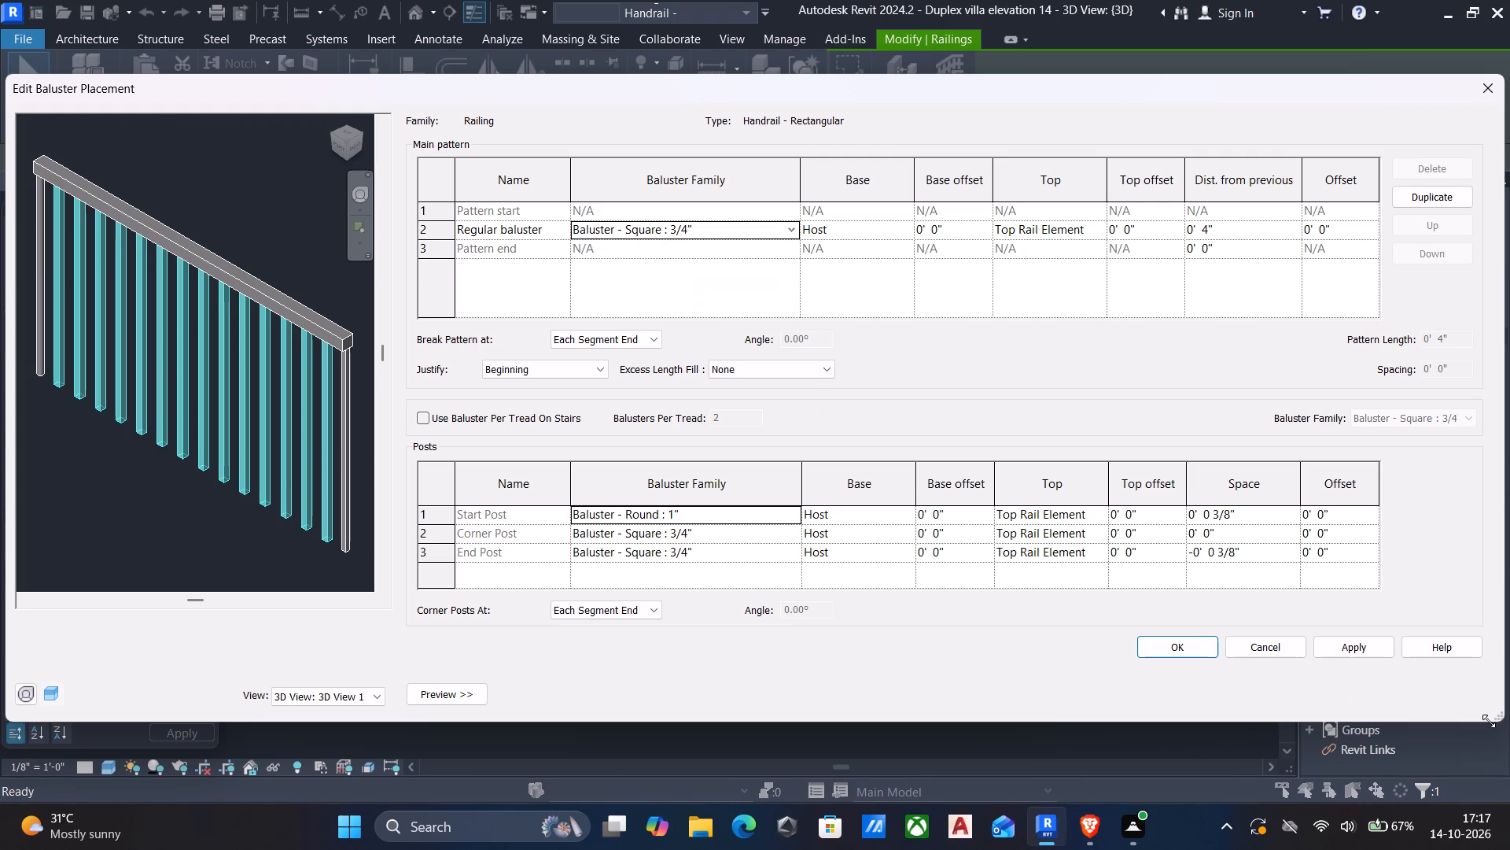
{"action": "left_click", "coordinate": [1334, 642]}
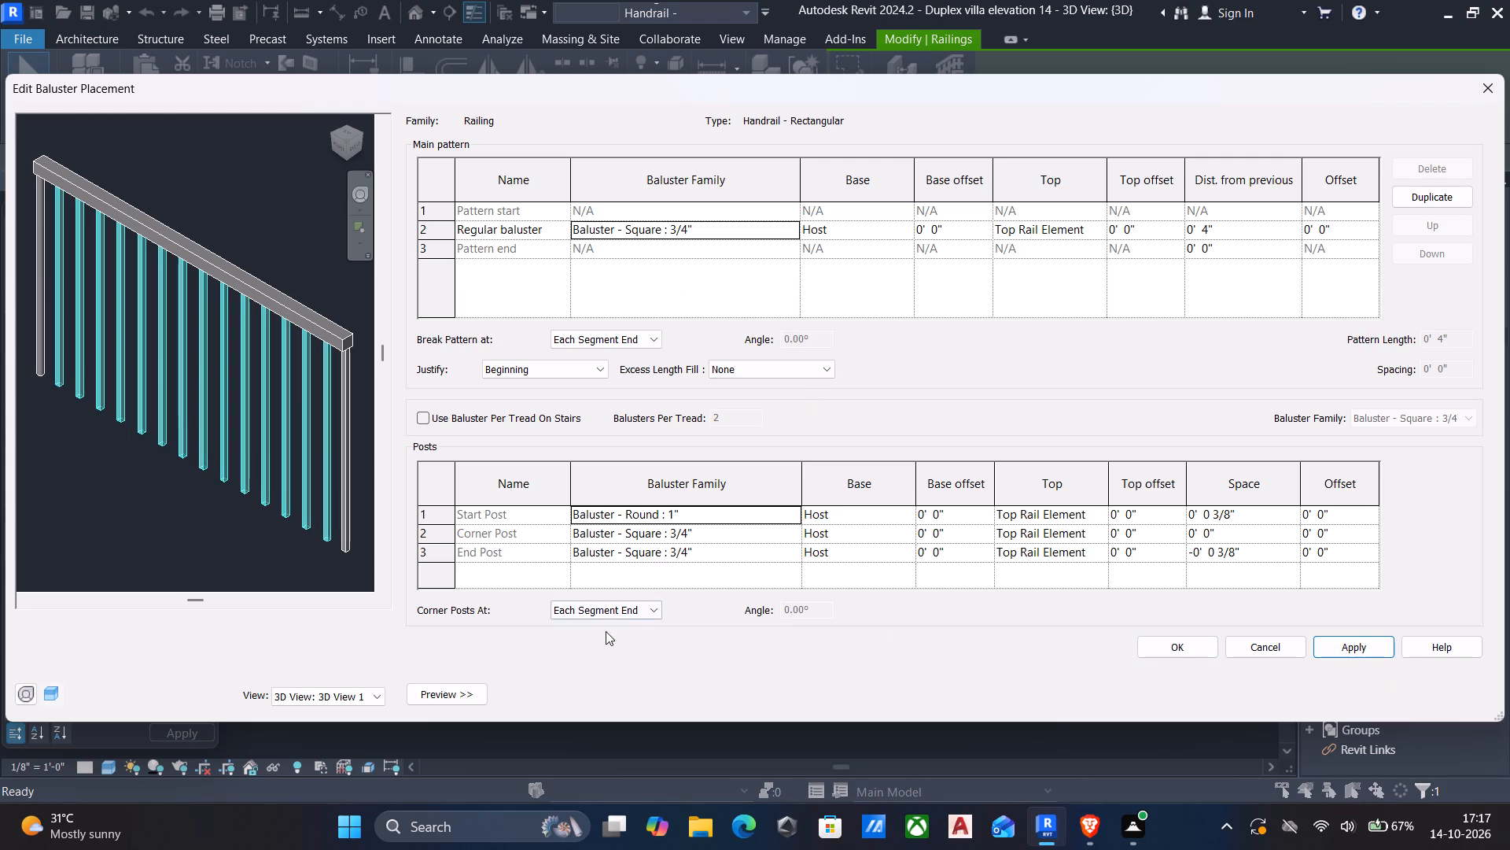
{"action": "left_click", "coordinate": [411, 693]}
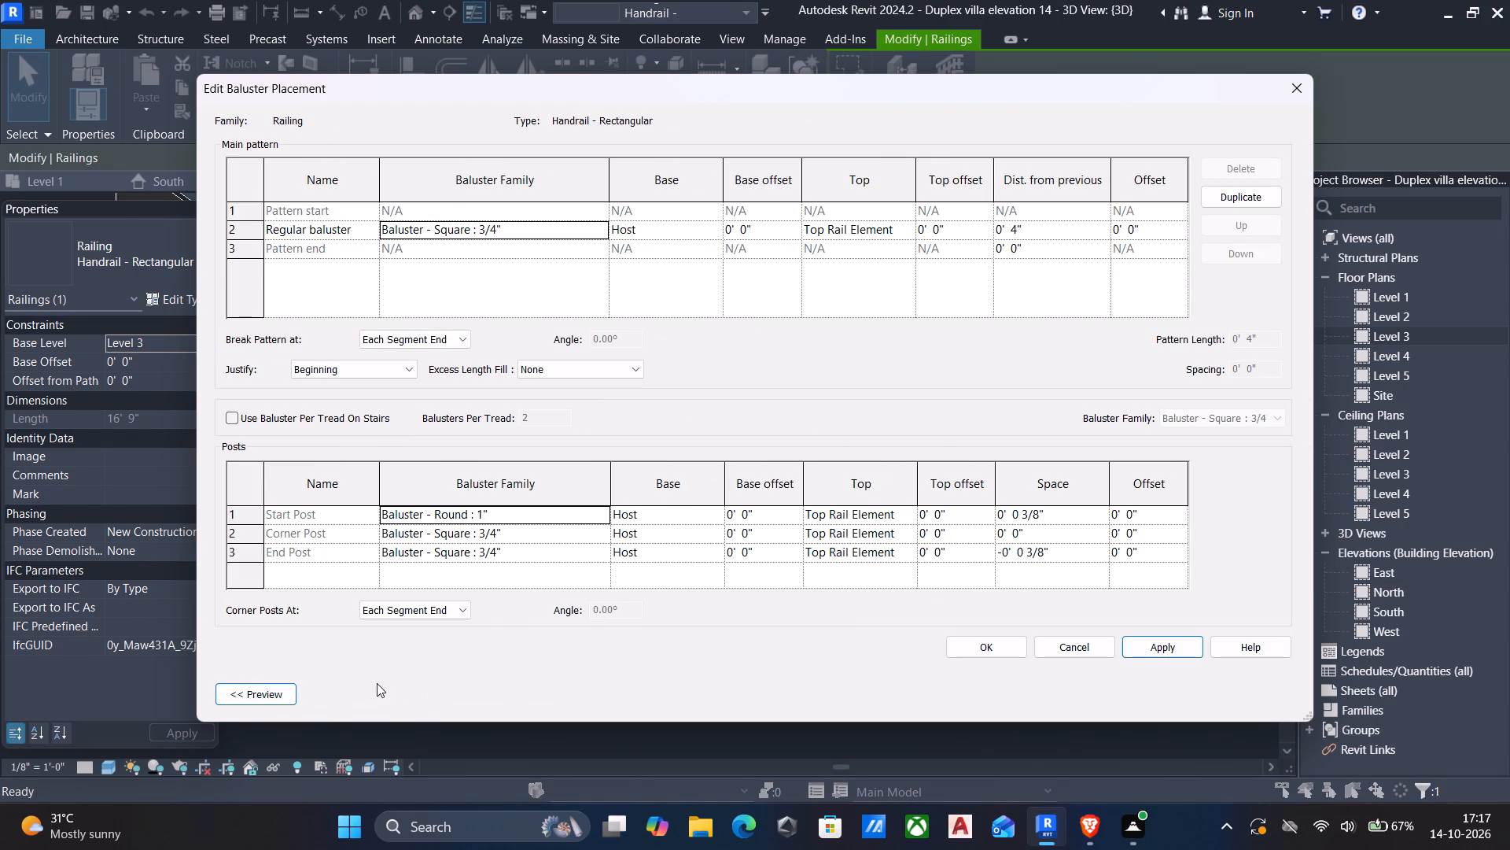
{"action": "left_click", "coordinate": [274, 701]}
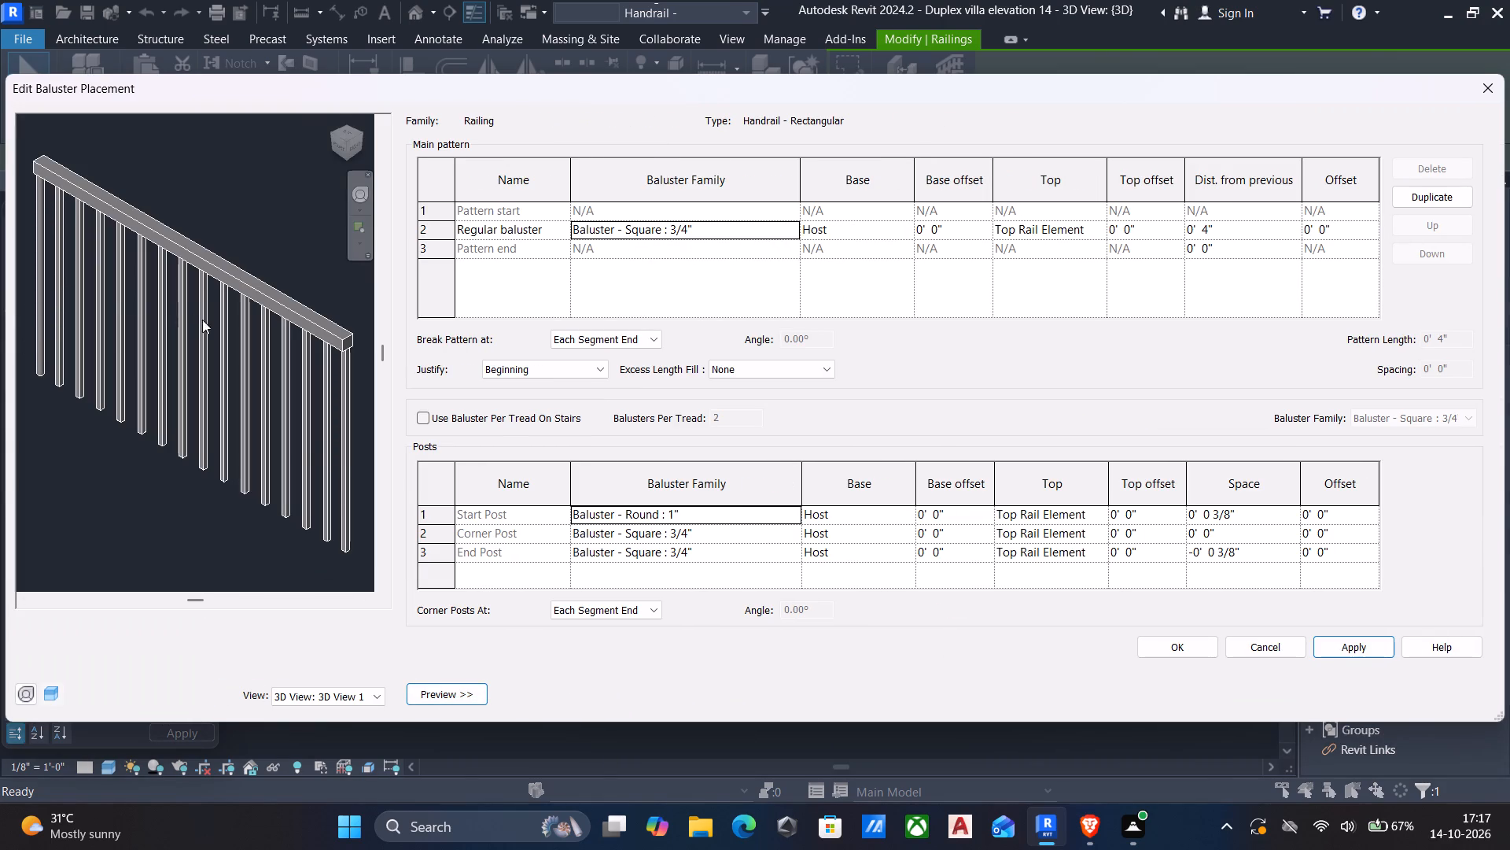
Set the start, corner and end posts to Baluster - Square : 1", and apply and accept the baluster placement.
{"action": "left_click", "coordinate": [794, 522]}
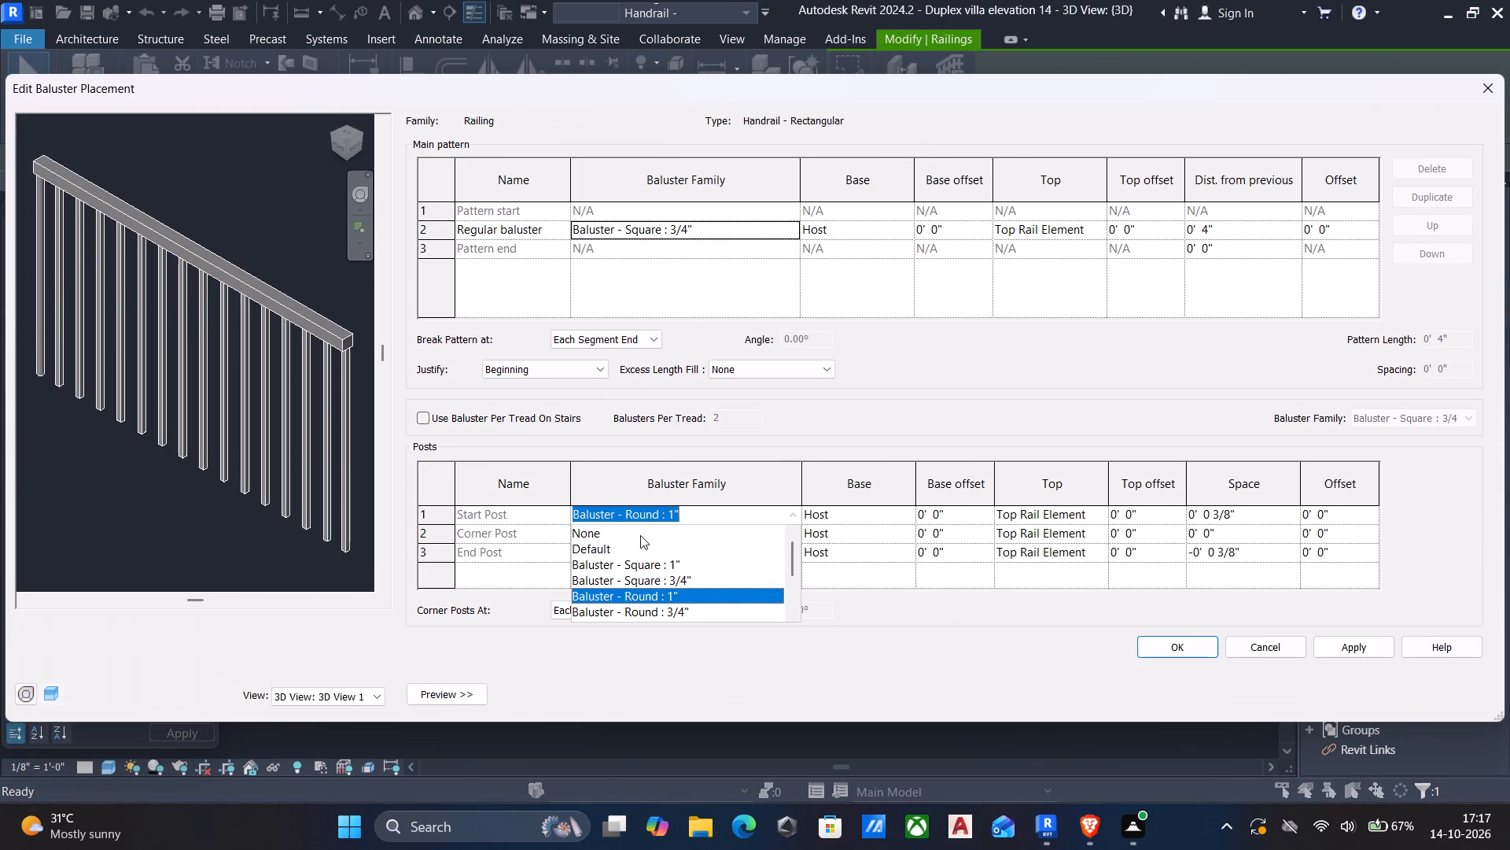
{"action": "left_click", "coordinate": [630, 570]}
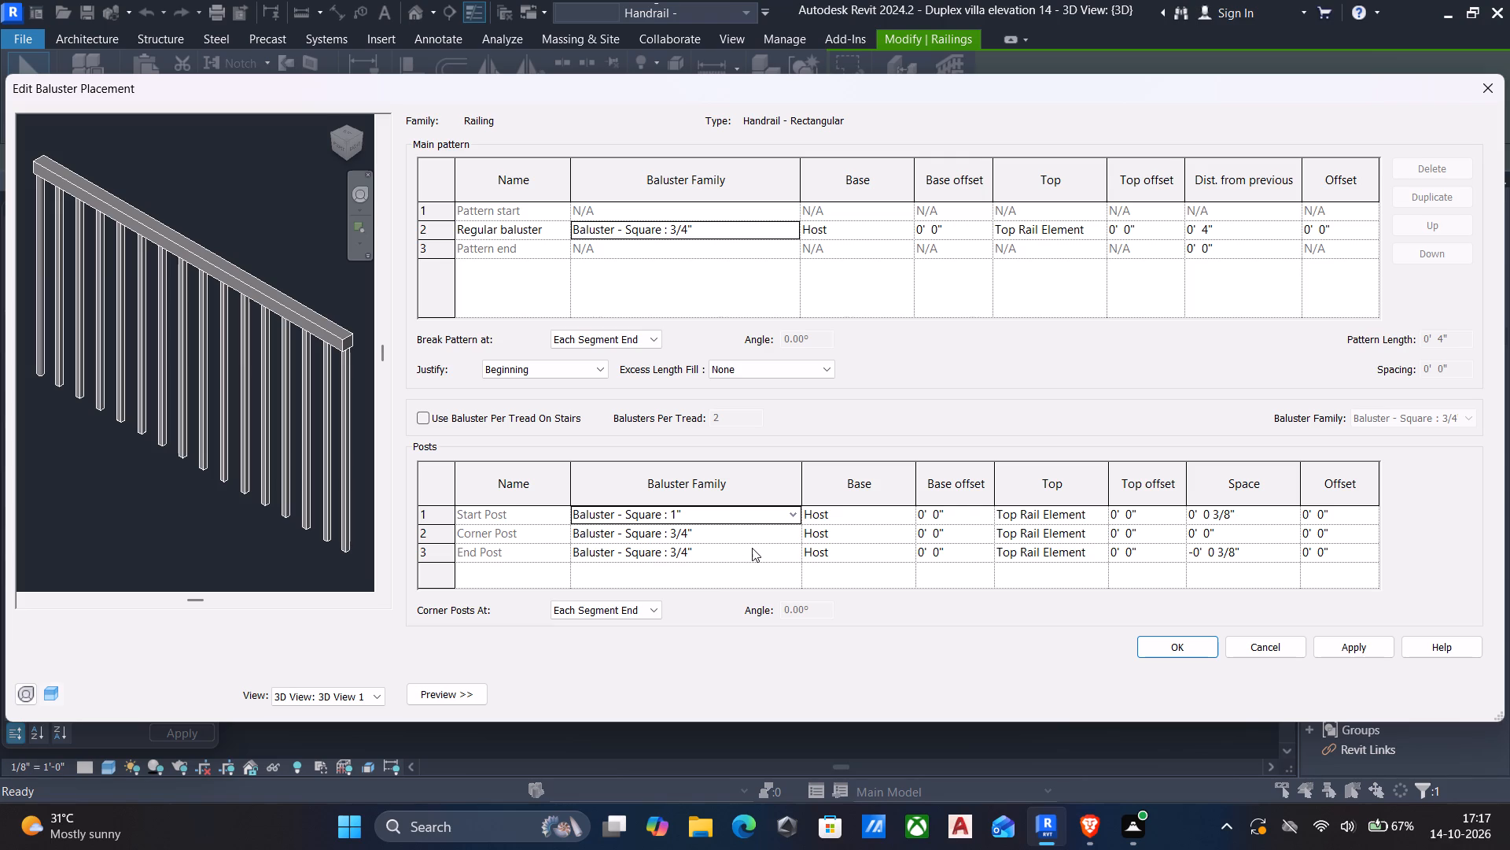
{"action": "left_click", "coordinate": [792, 534]}
{"action": "left_click", "coordinate": [640, 564]}
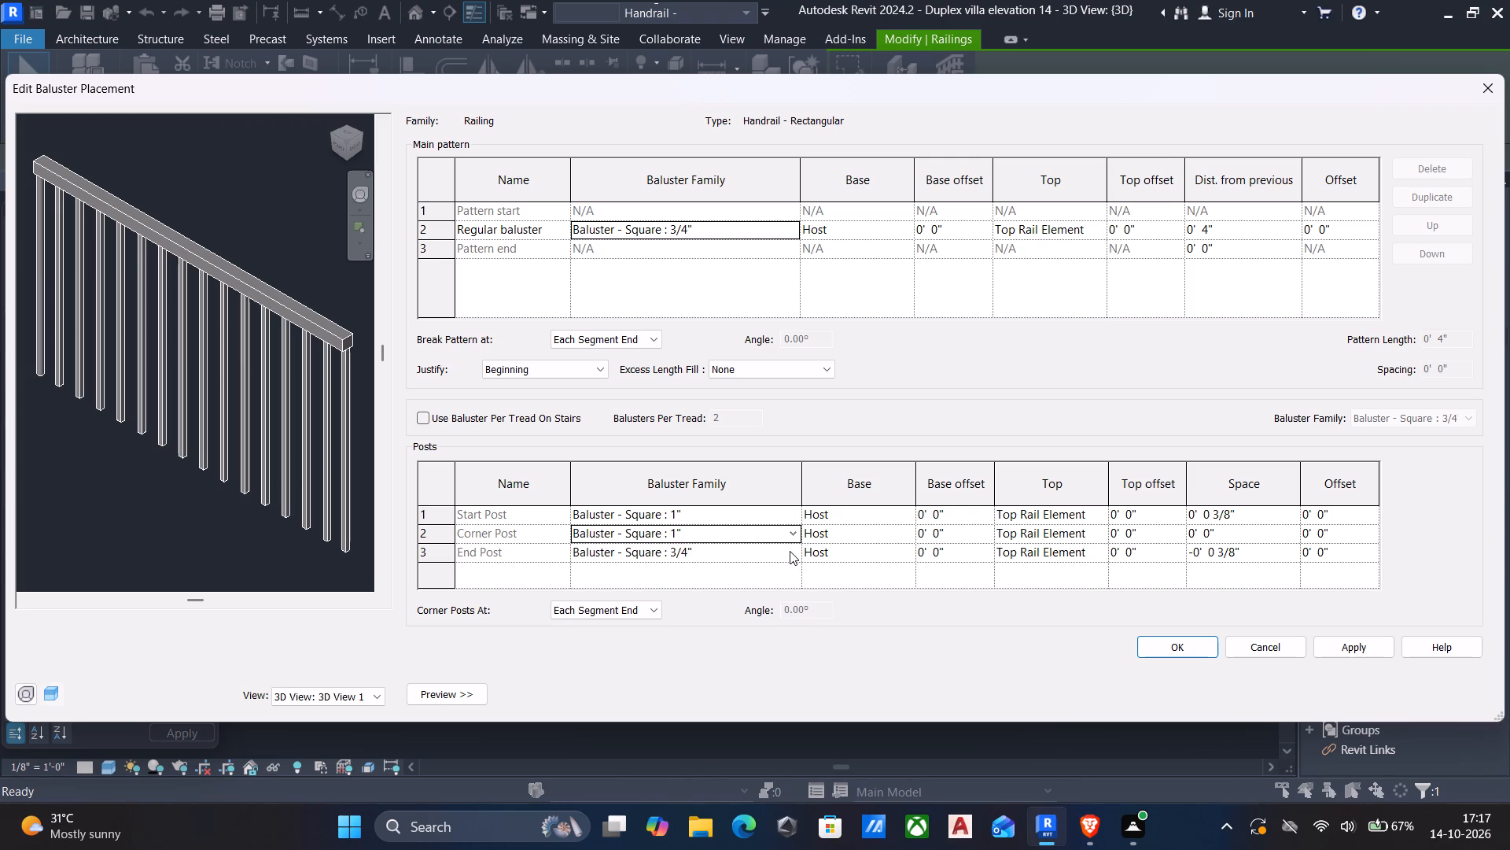
{"action": "left_click", "coordinate": [790, 551]}
{"action": "left_click", "coordinate": [617, 604]}
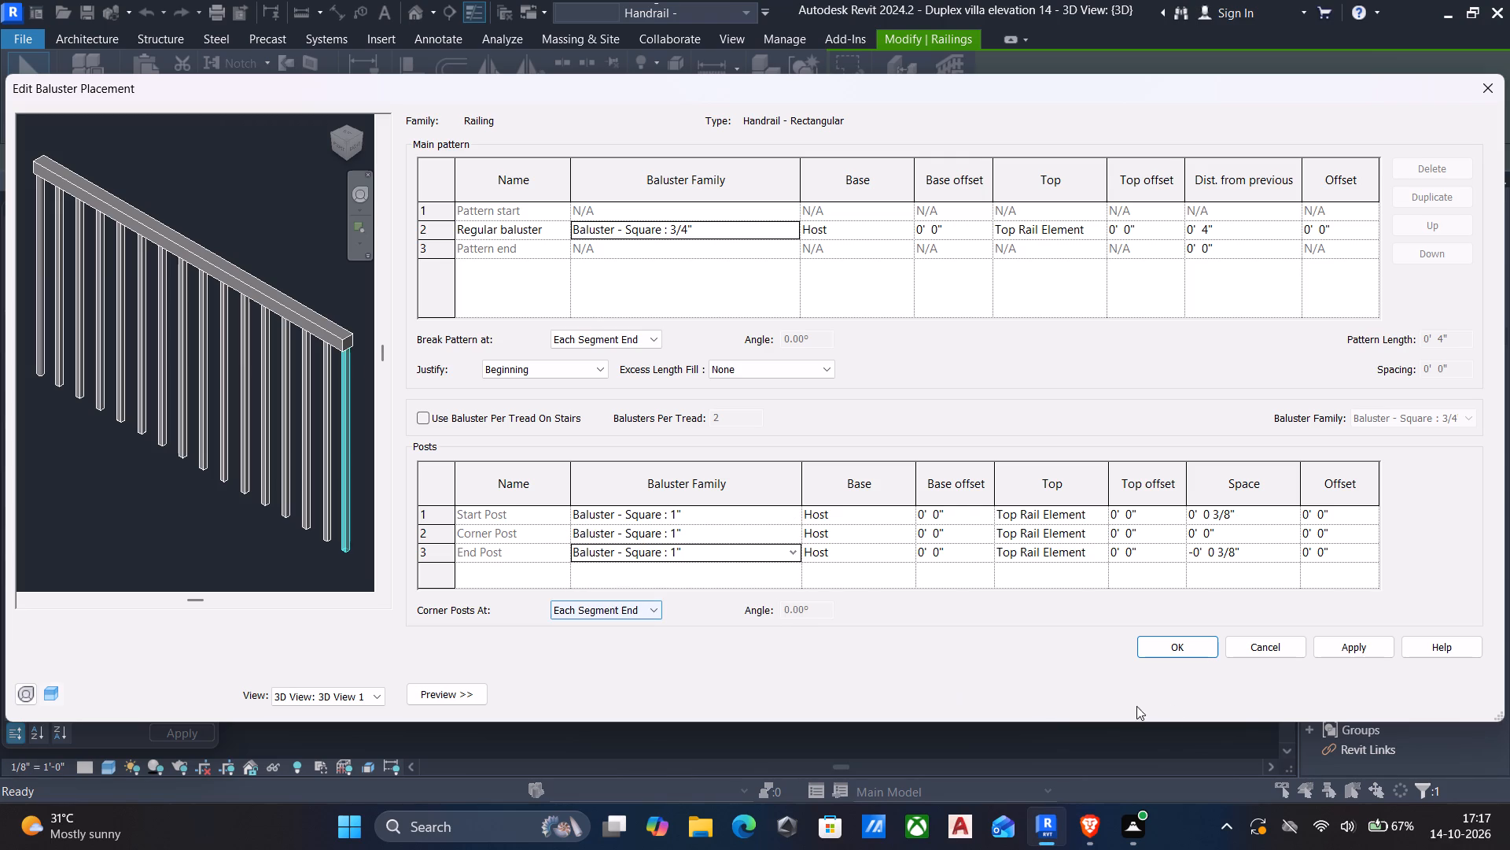
{"action": "left_click", "coordinate": [1350, 645]}
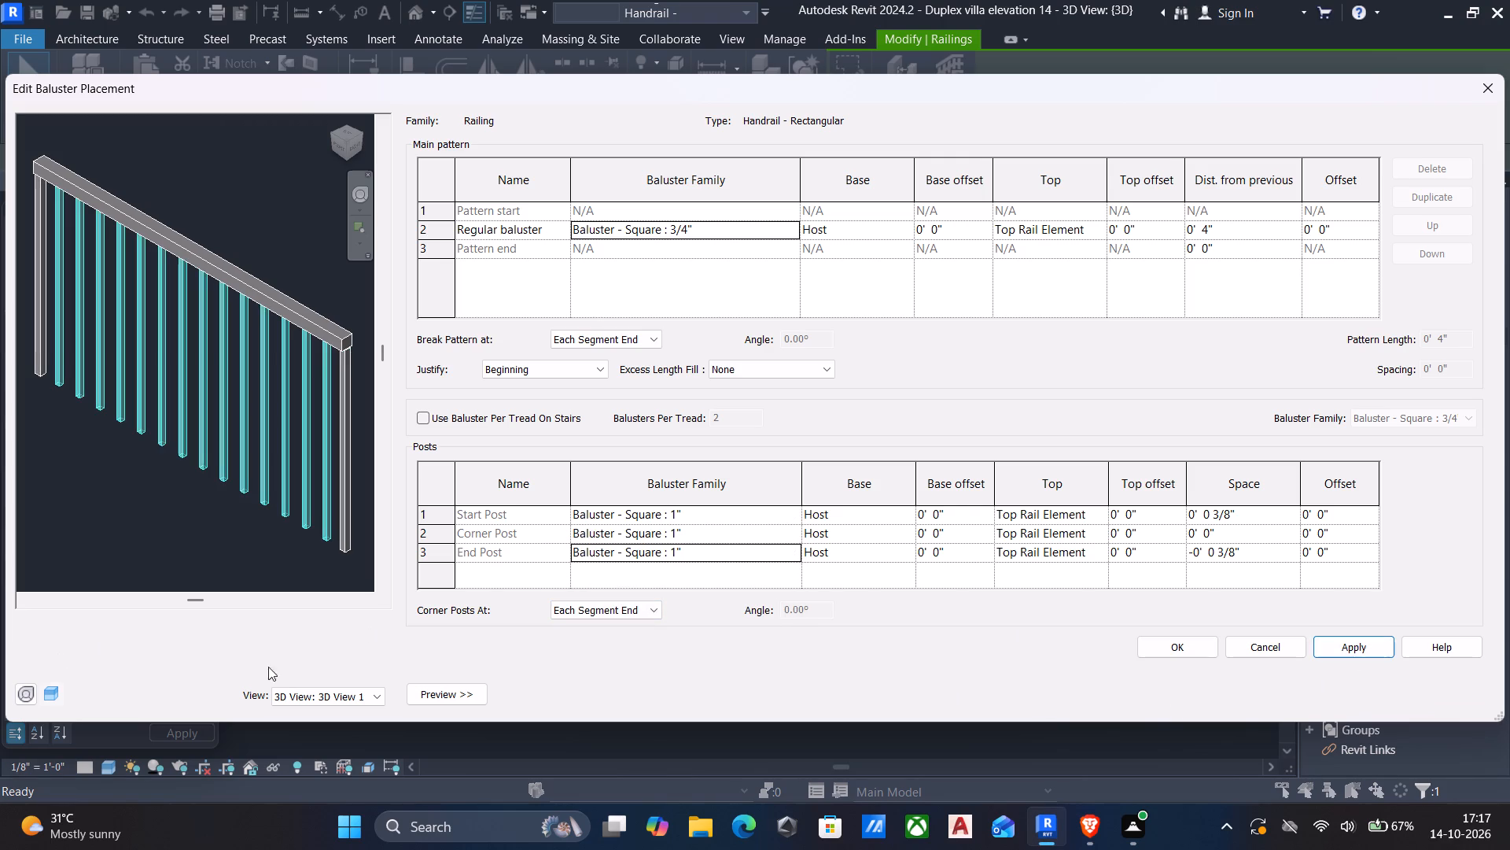
{"action": "left_click", "coordinate": [431, 696]}
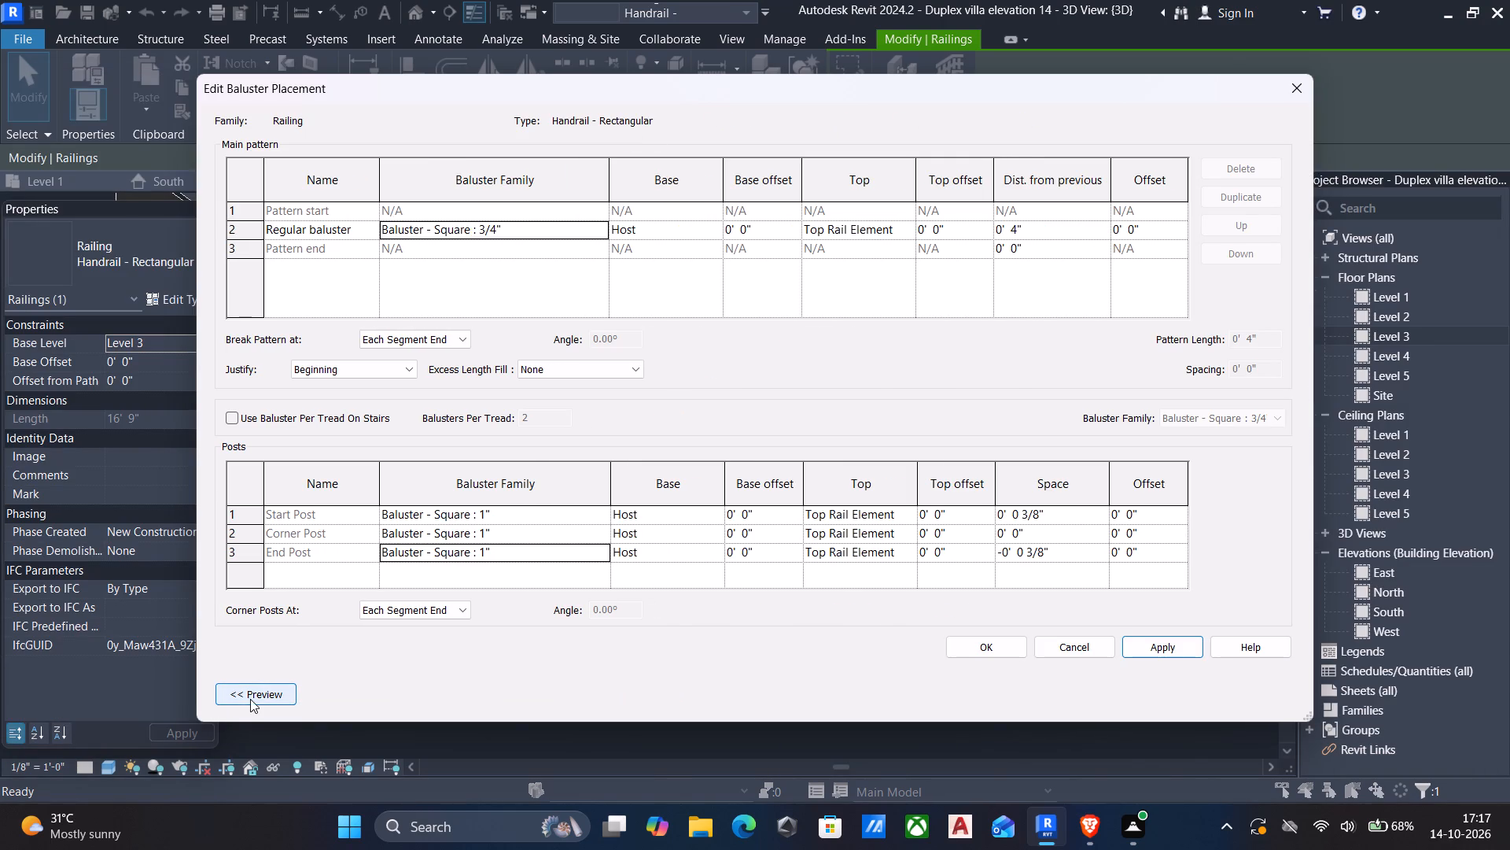
{"action": "left_click", "coordinate": [253, 682]}
{"action": "left_click", "coordinate": [256, 693]}
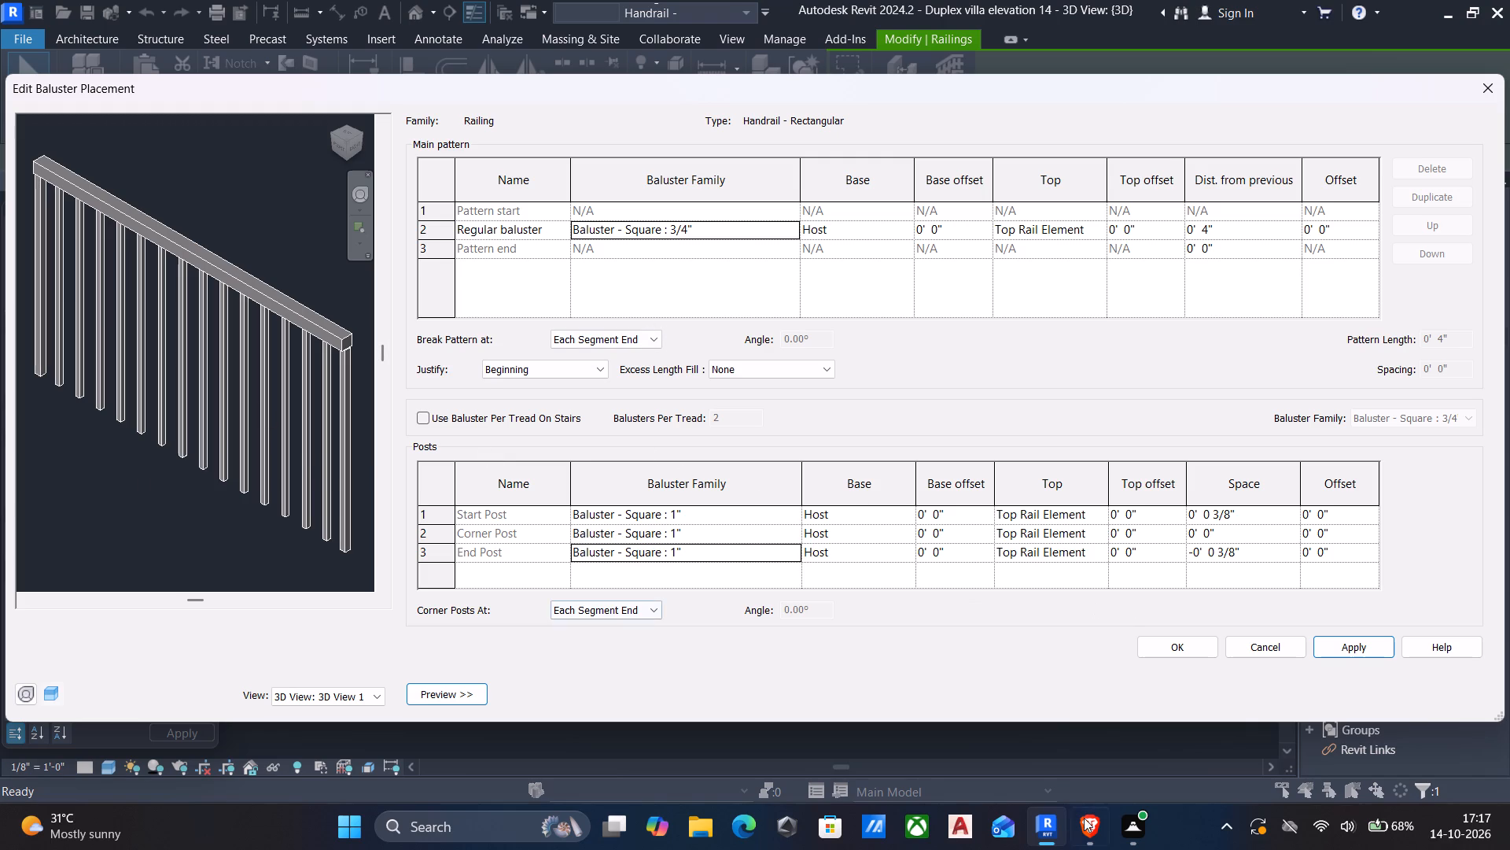
{"action": "left_click", "coordinate": [1363, 645]}
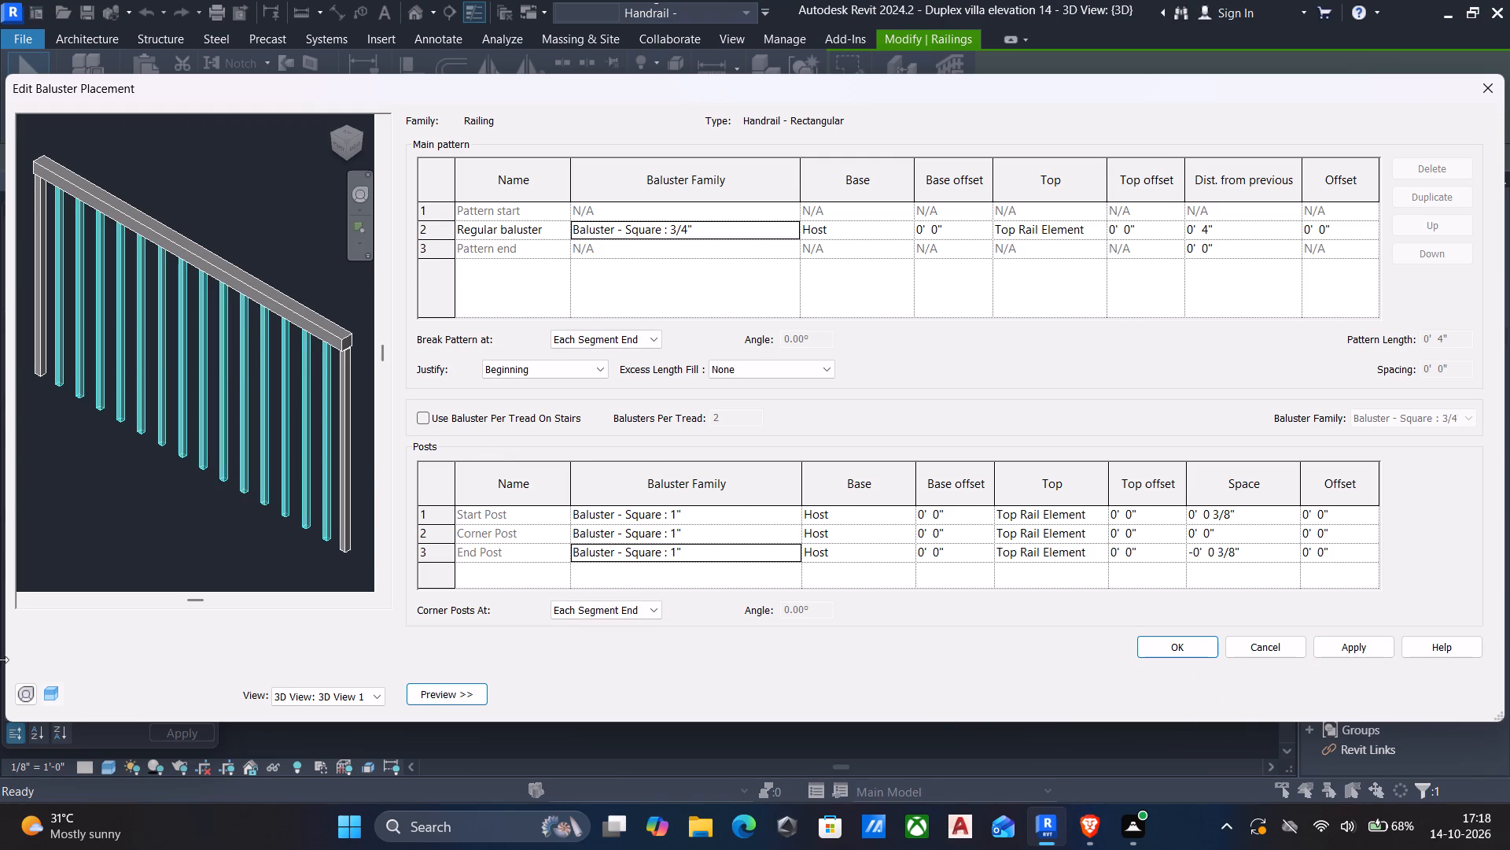
{"action": "left_click", "coordinate": [1339, 651]}
{"action": "left_click", "coordinate": [1176, 651]}
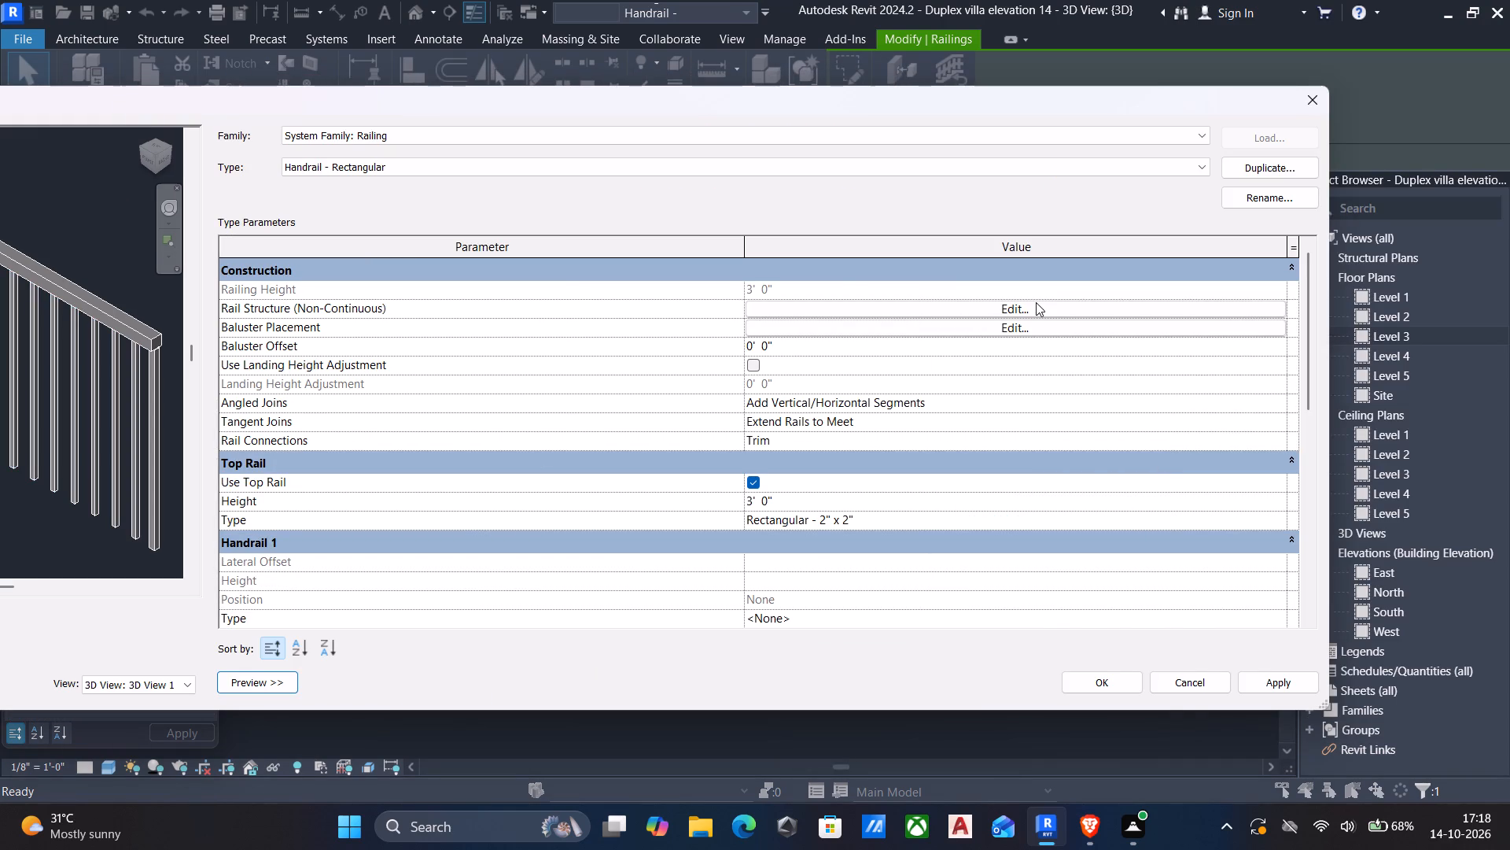
Insert two new rails in the non-continuous rail structure of the Handrail - Rectangular type.
{"action": "left_click", "coordinate": [1026, 309]}
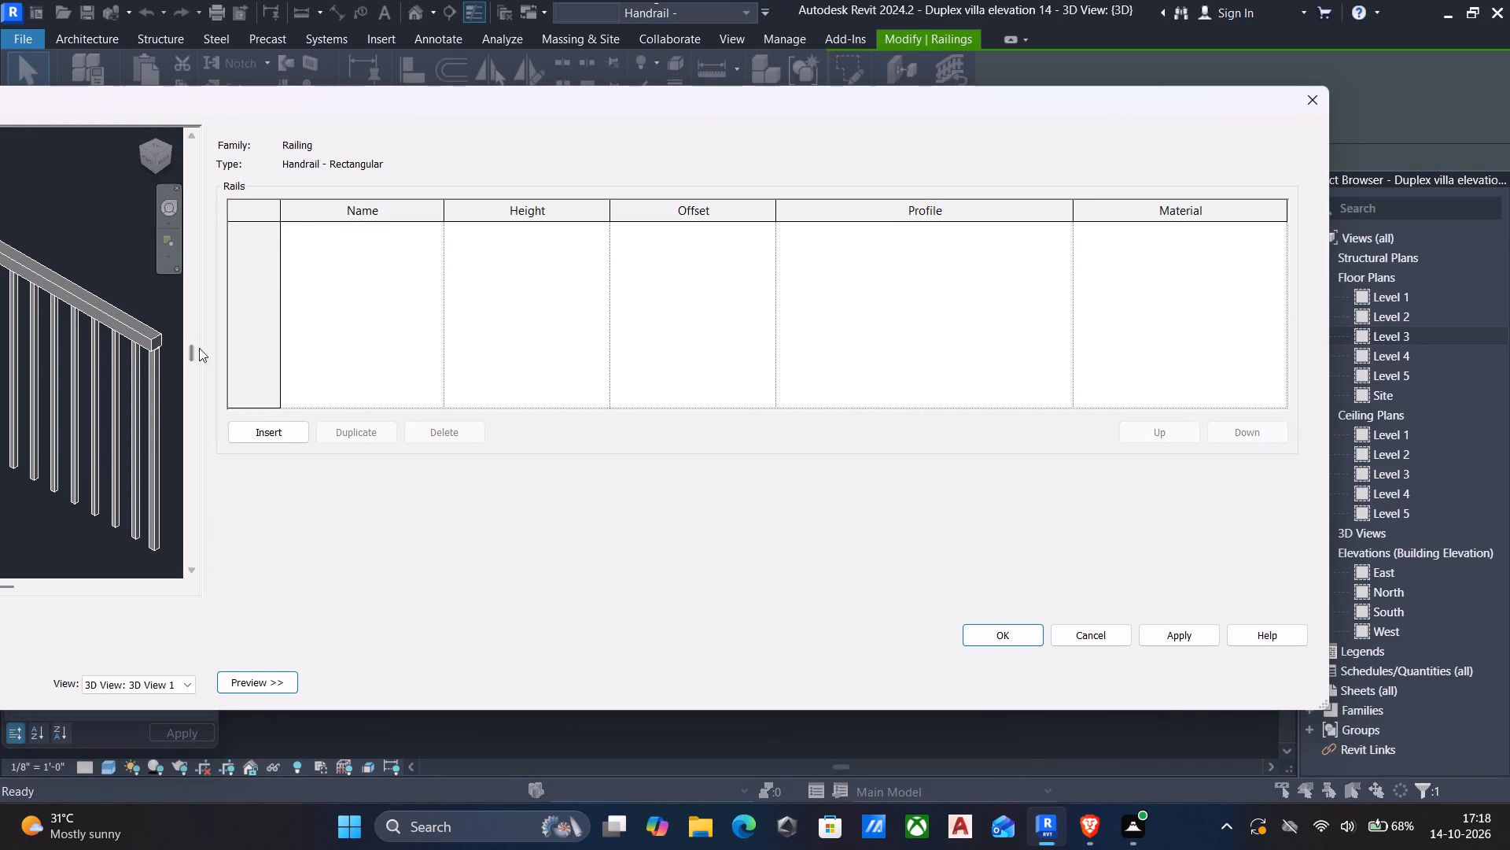
{"action": "left_click", "coordinate": [252, 438]}
{"action": "left_click", "coordinate": [252, 438]}
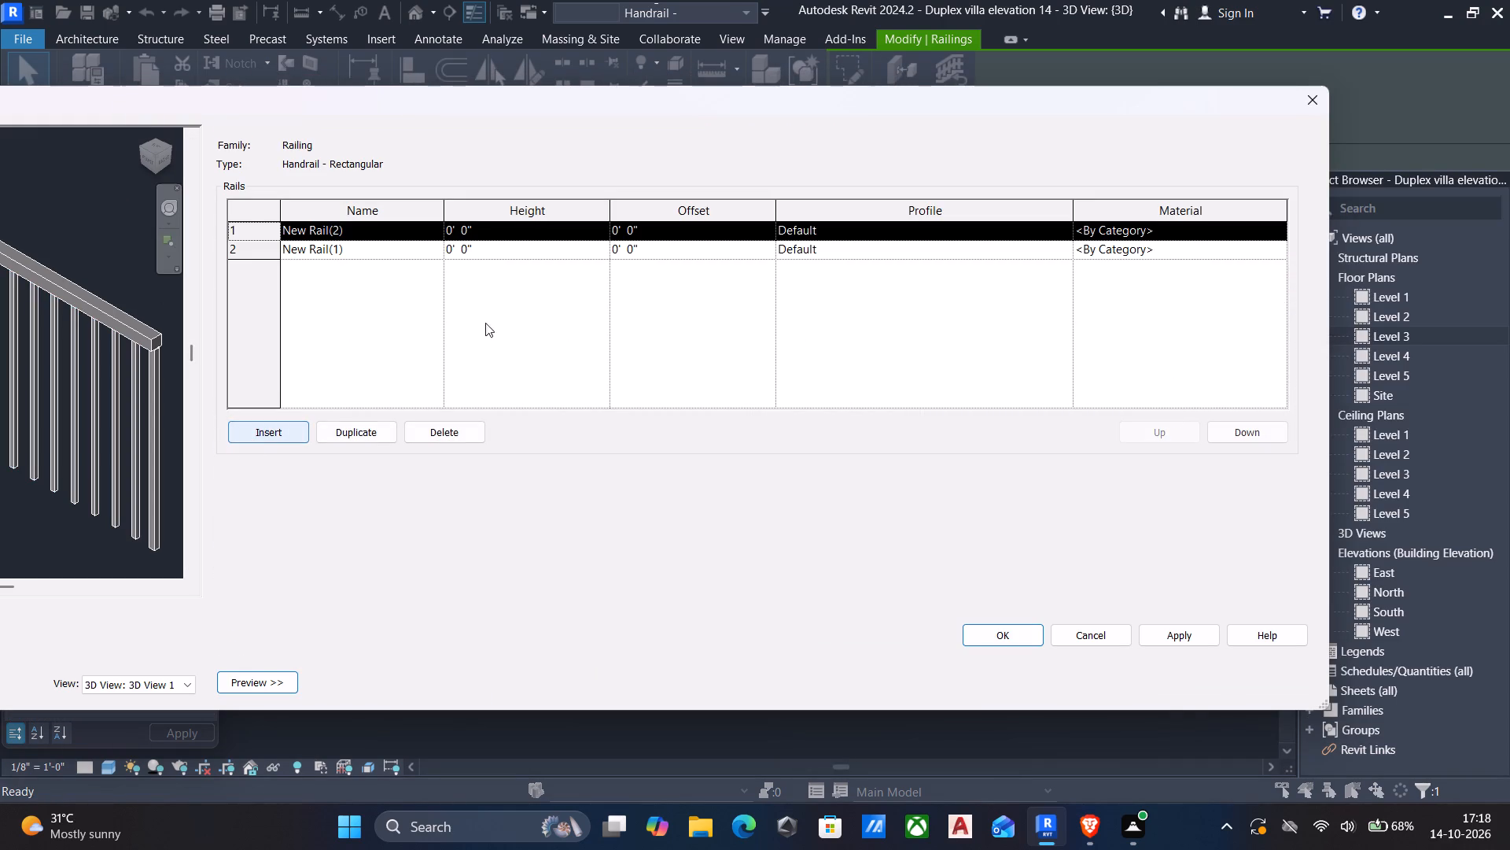
Set the first new rail's profile to Circular Handrail : 1" and apply it with the railing preview shown.
{"action": "left_click", "coordinate": [407, 233]}
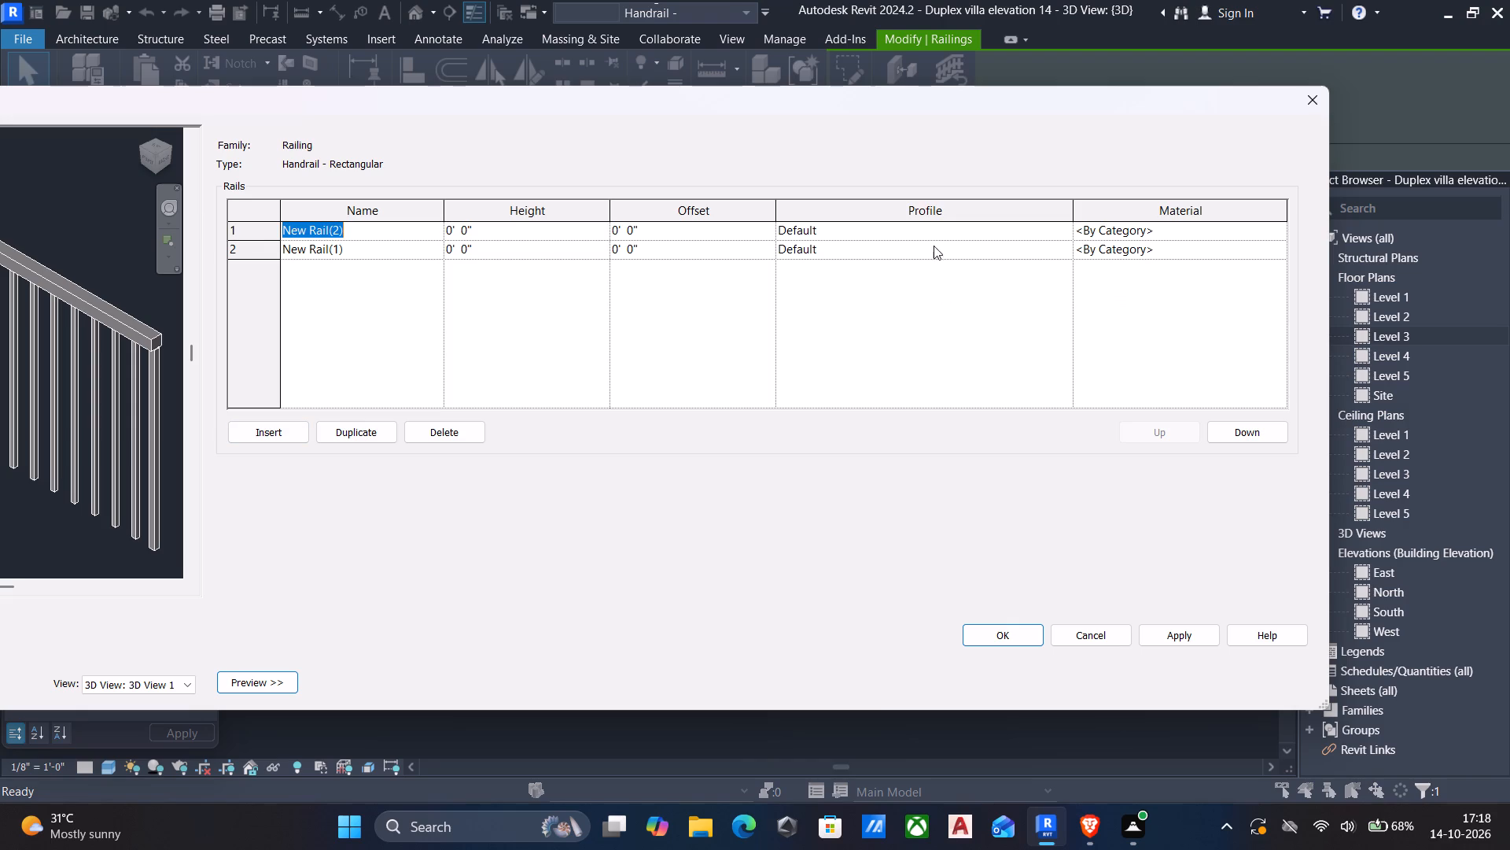
{"action": "left_click", "coordinate": [870, 238]}
{"action": "left_click", "coordinate": [1058, 231]}
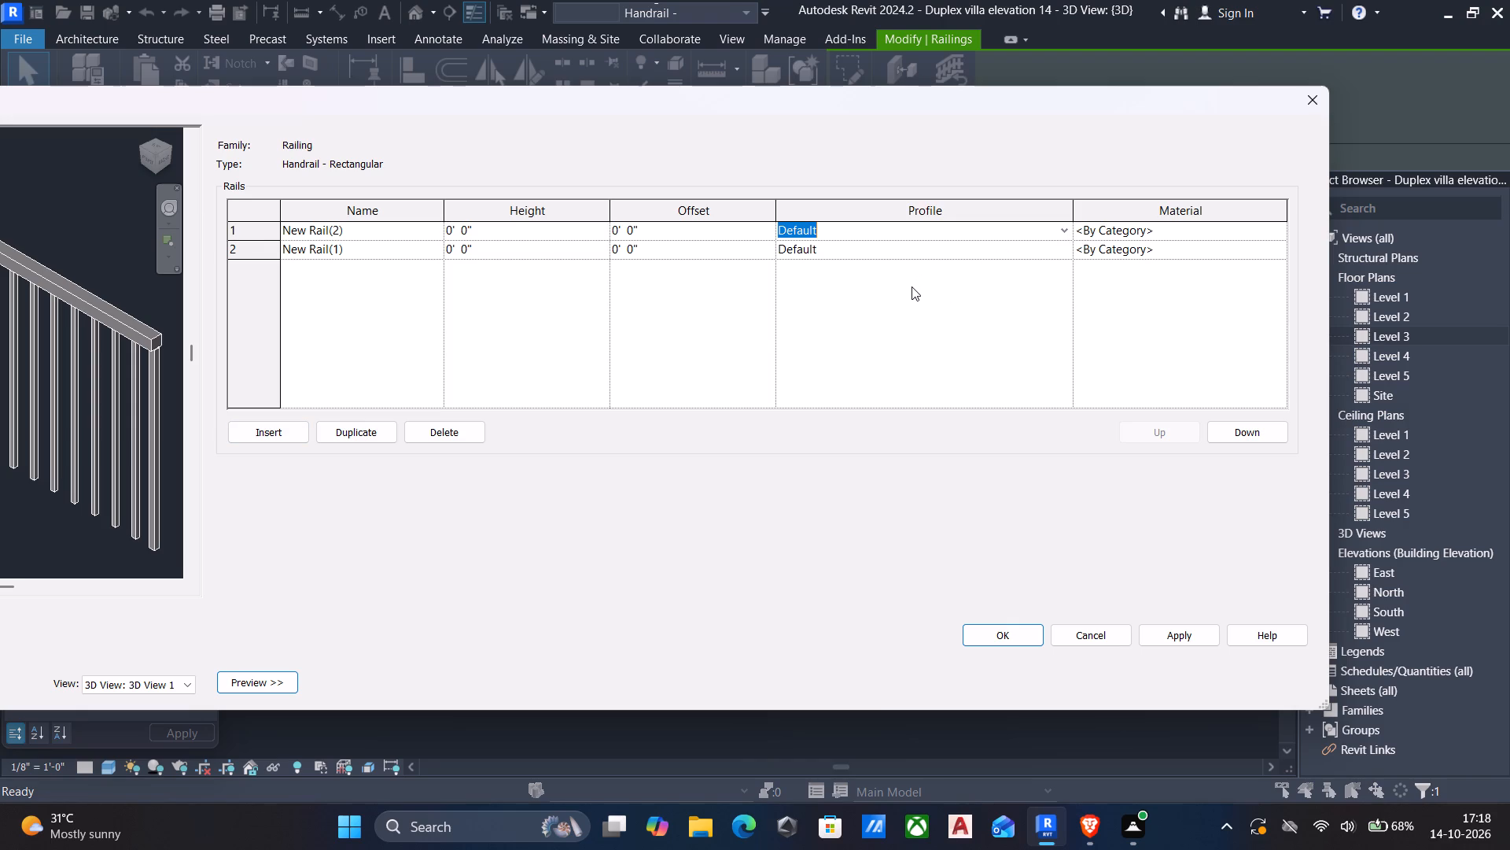
{"action": "scroll", "coordinate": [907, 293], "scroll_direction": "down", "scroll_amount": 4}
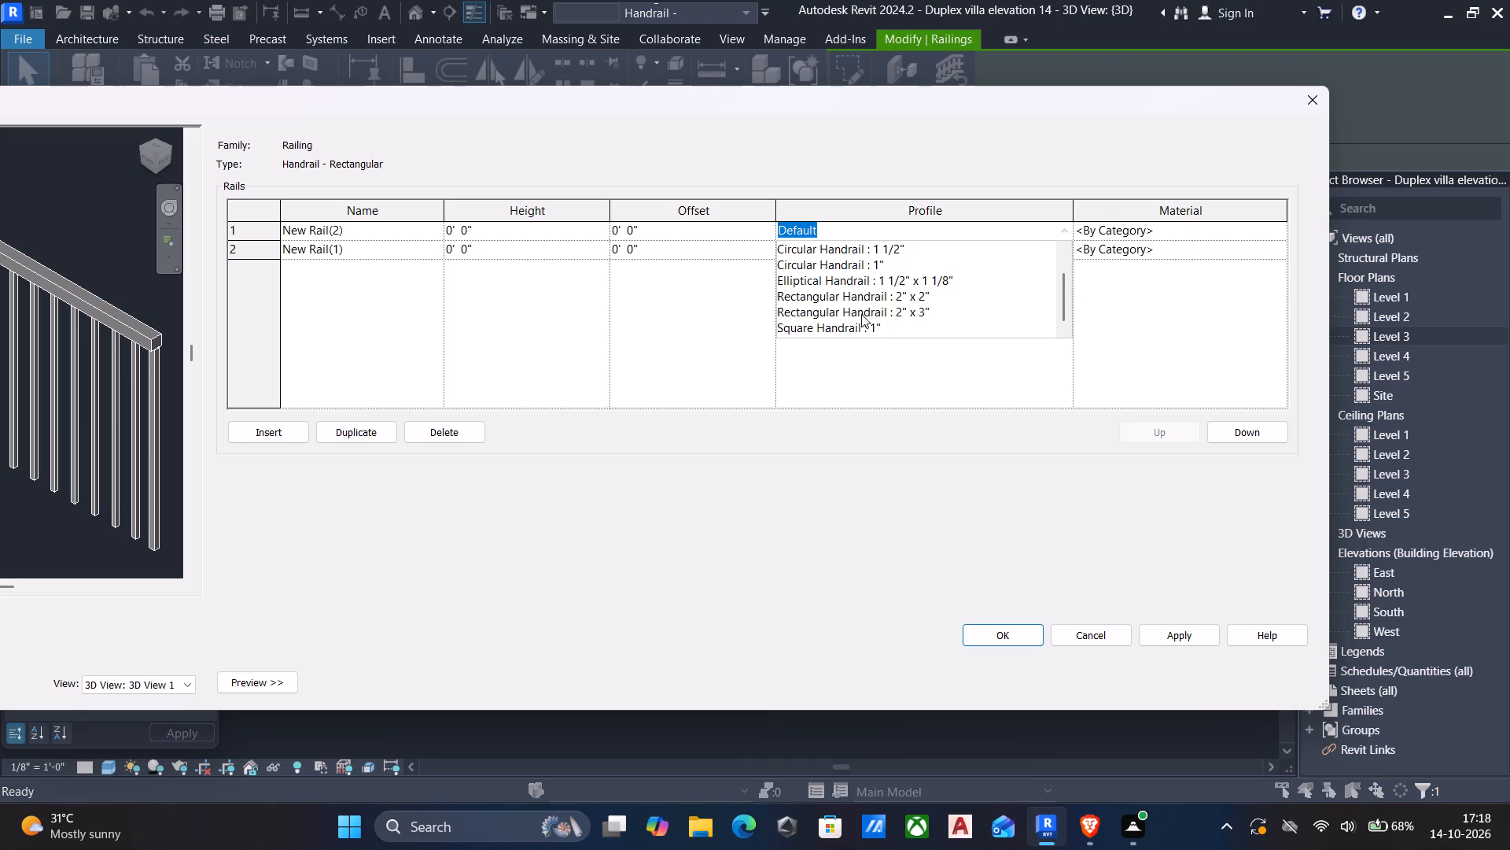
{"action": "left_click", "coordinate": [864, 264]}
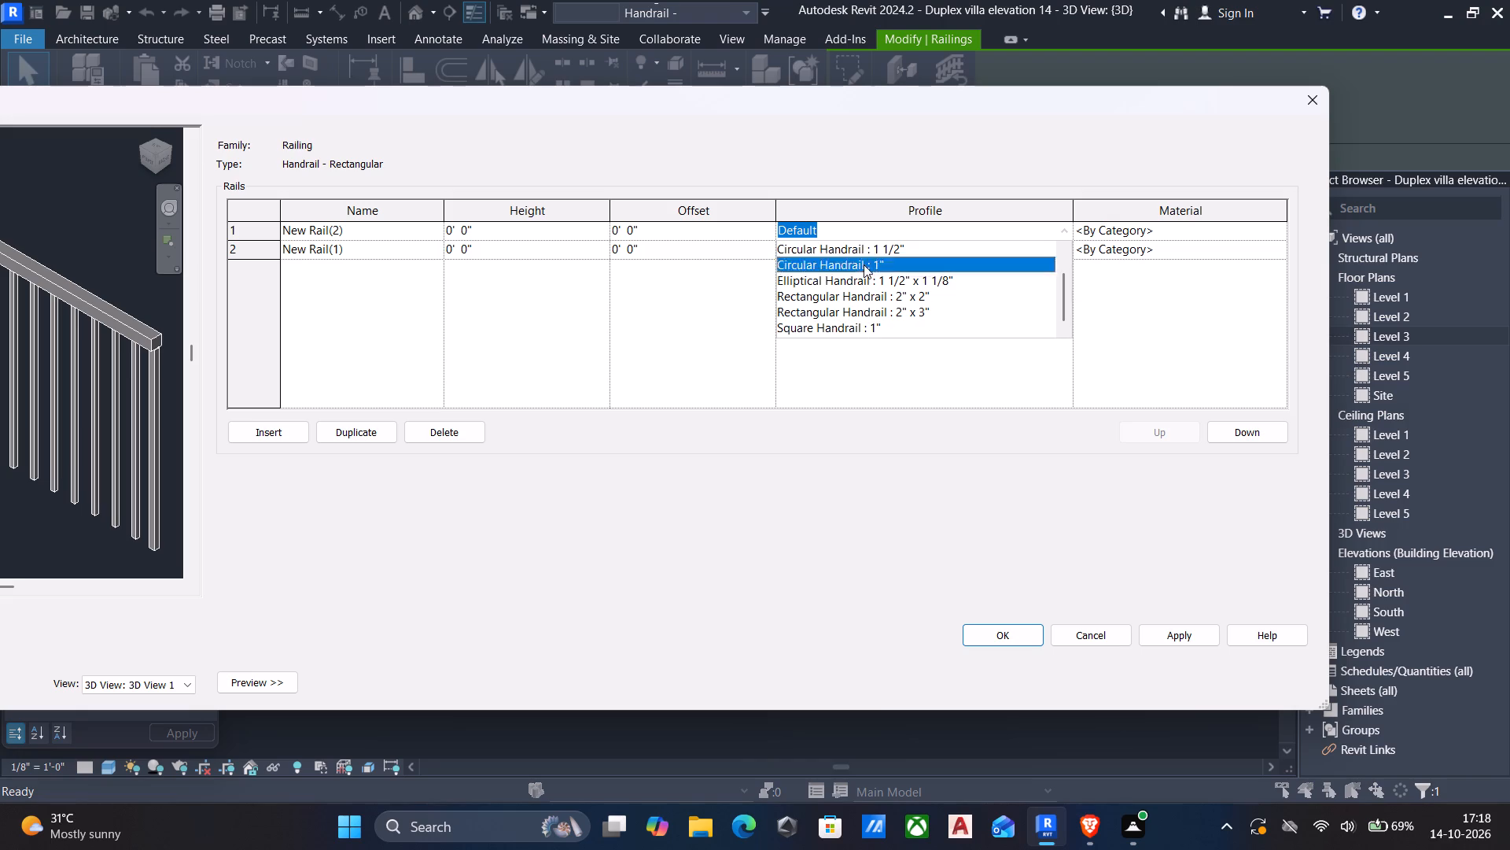
{"action": "left_click", "coordinate": [238, 682]}
{"action": "left_click", "coordinate": [55, 674]}
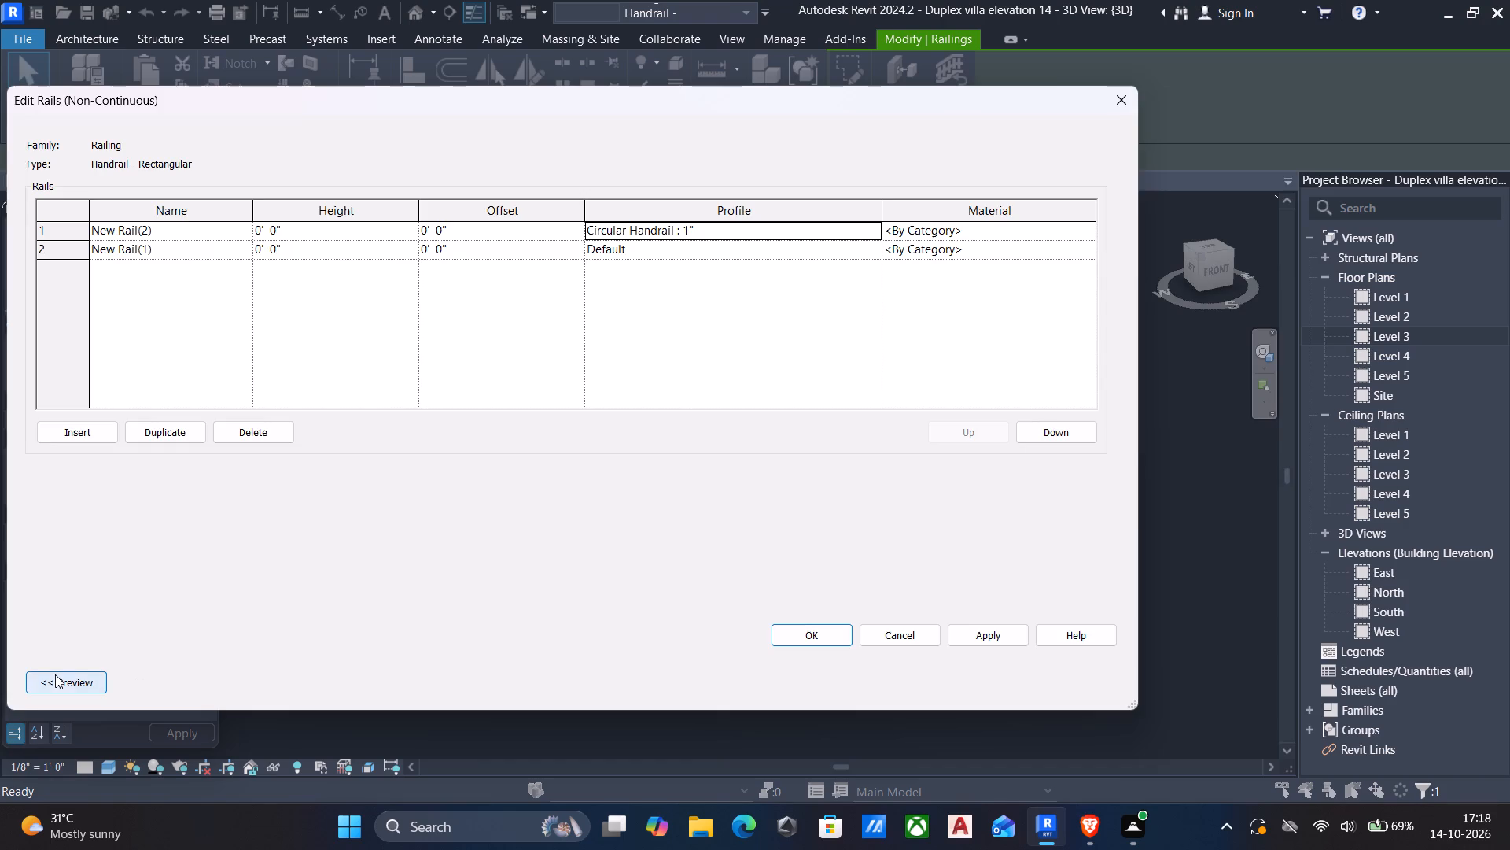
{"action": "left_click", "coordinate": [1195, 630]}
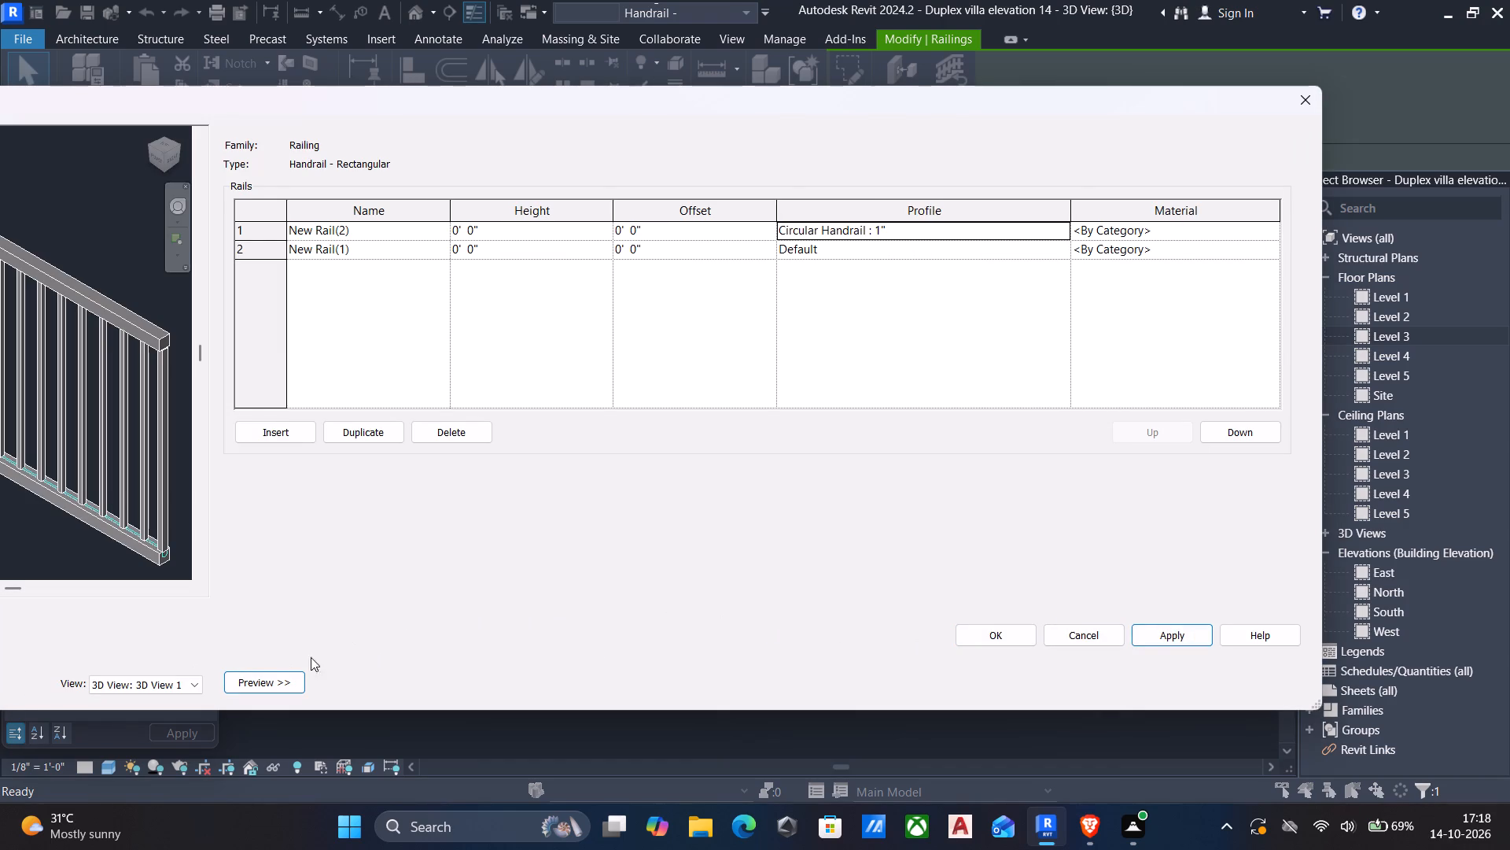
Set the second new rail's profile to Circular Handrail : 1", apply it and refresh the railing preview.
{"action": "left_click", "coordinate": [1060, 245]}
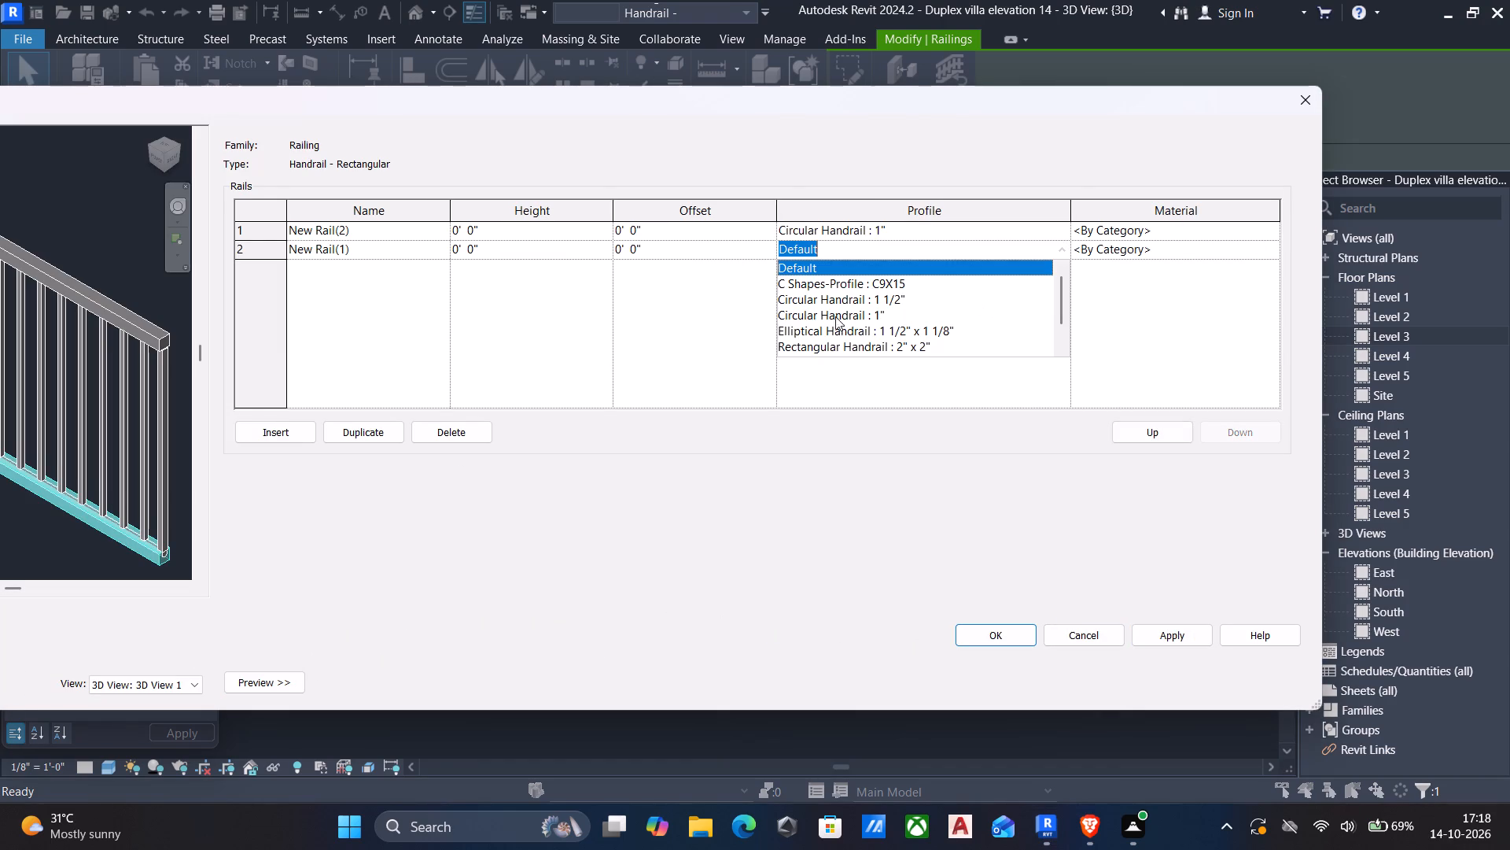
{"action": "left_click", "coordinate": [859, 320]}
{"action": "left_click", "coordinate": [1161, 639]}
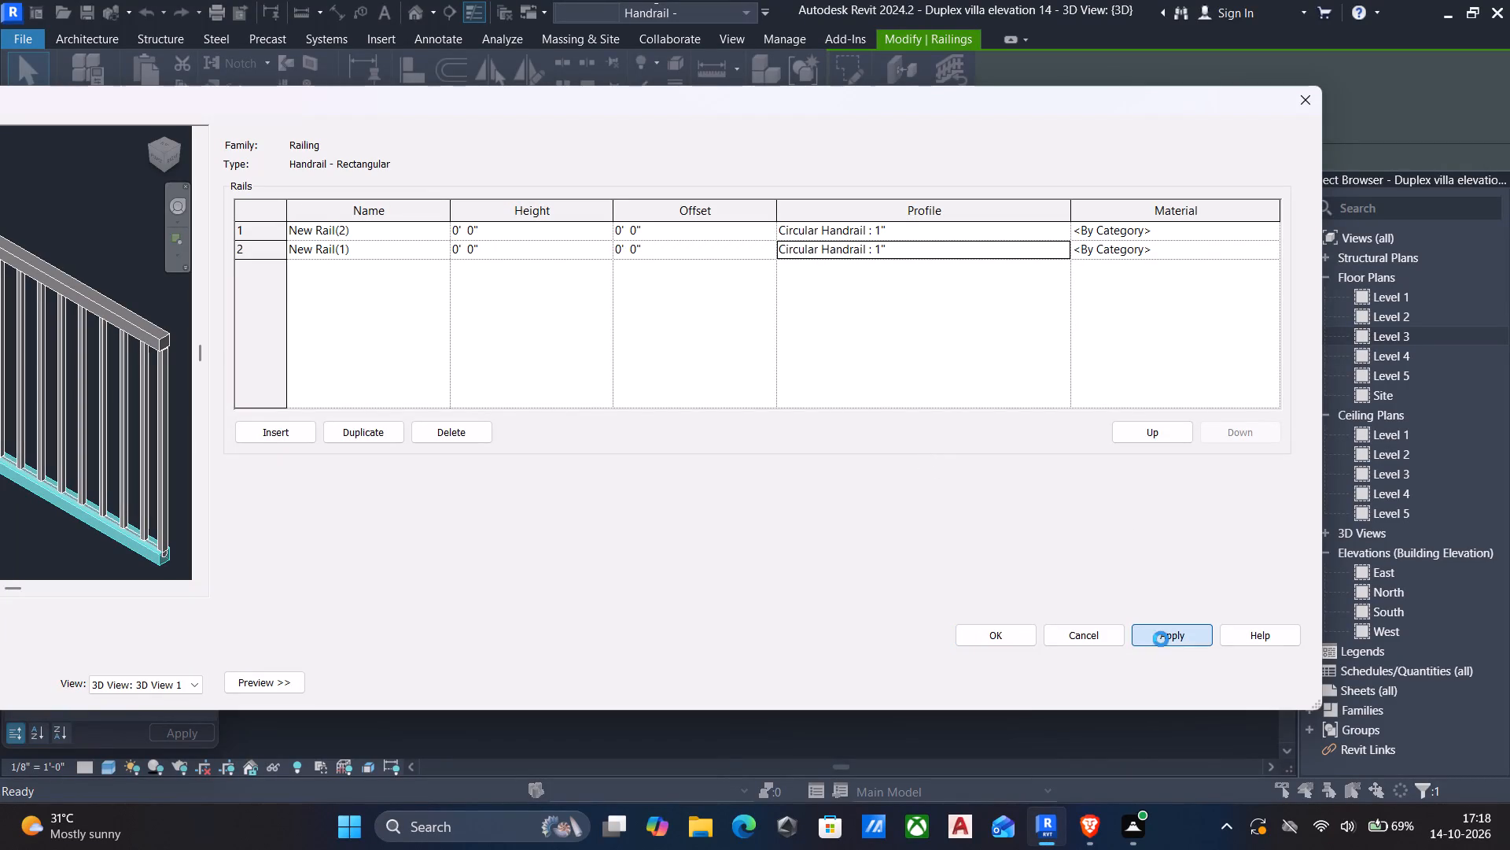
{"action": "left_click", "coordinate": [287, 681]}
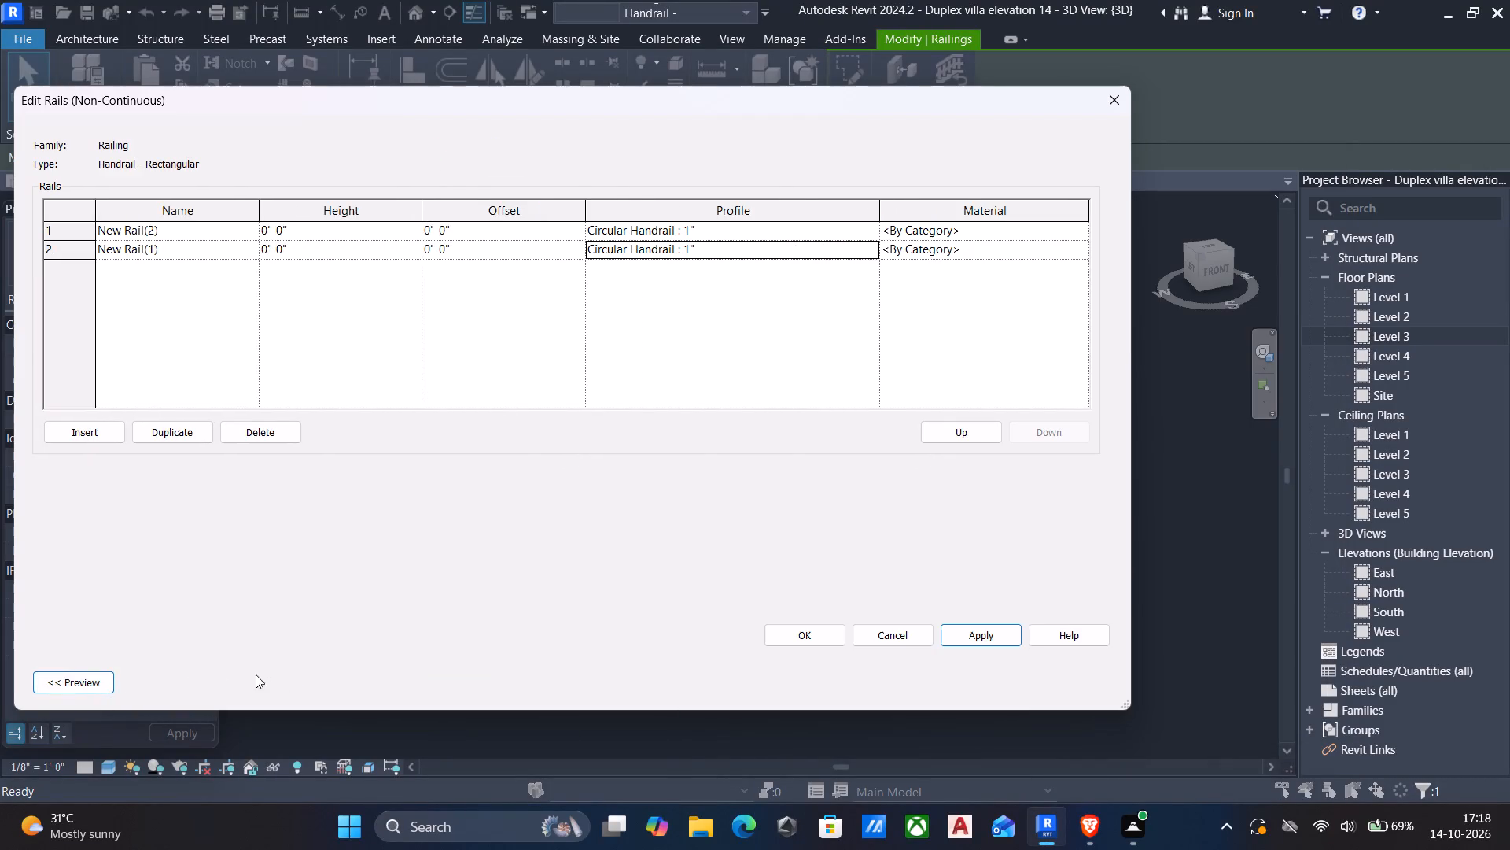
{"action": "left_click", "coordinate": [70, 676]}
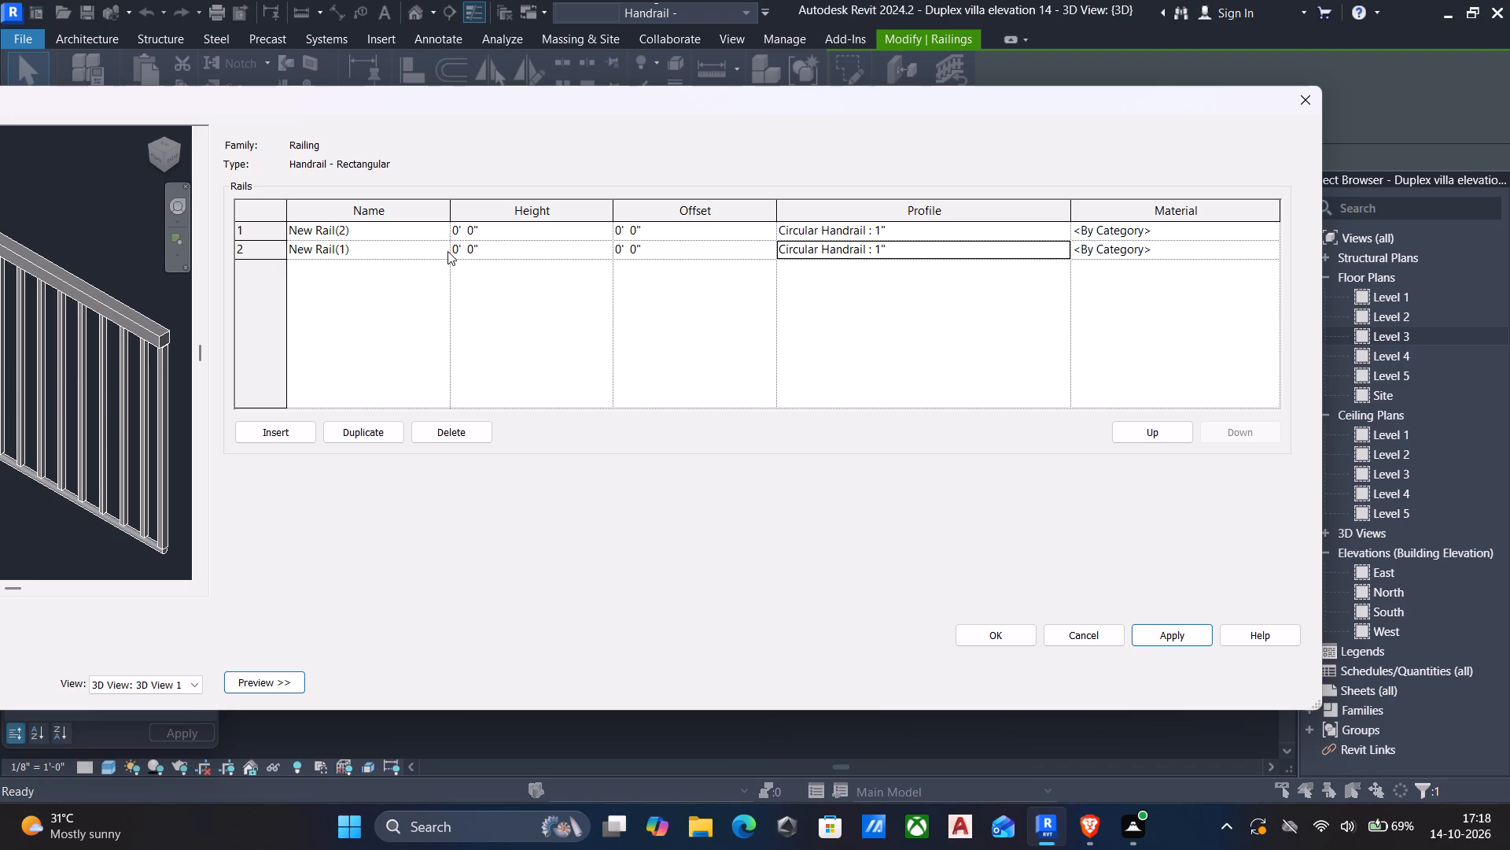
Set the height of New Rail(2) to 2' 6" and of New Rail(1) to 0' 6", and apply the changes.
{"action": "left_click", "coordinate": [543, 233]}
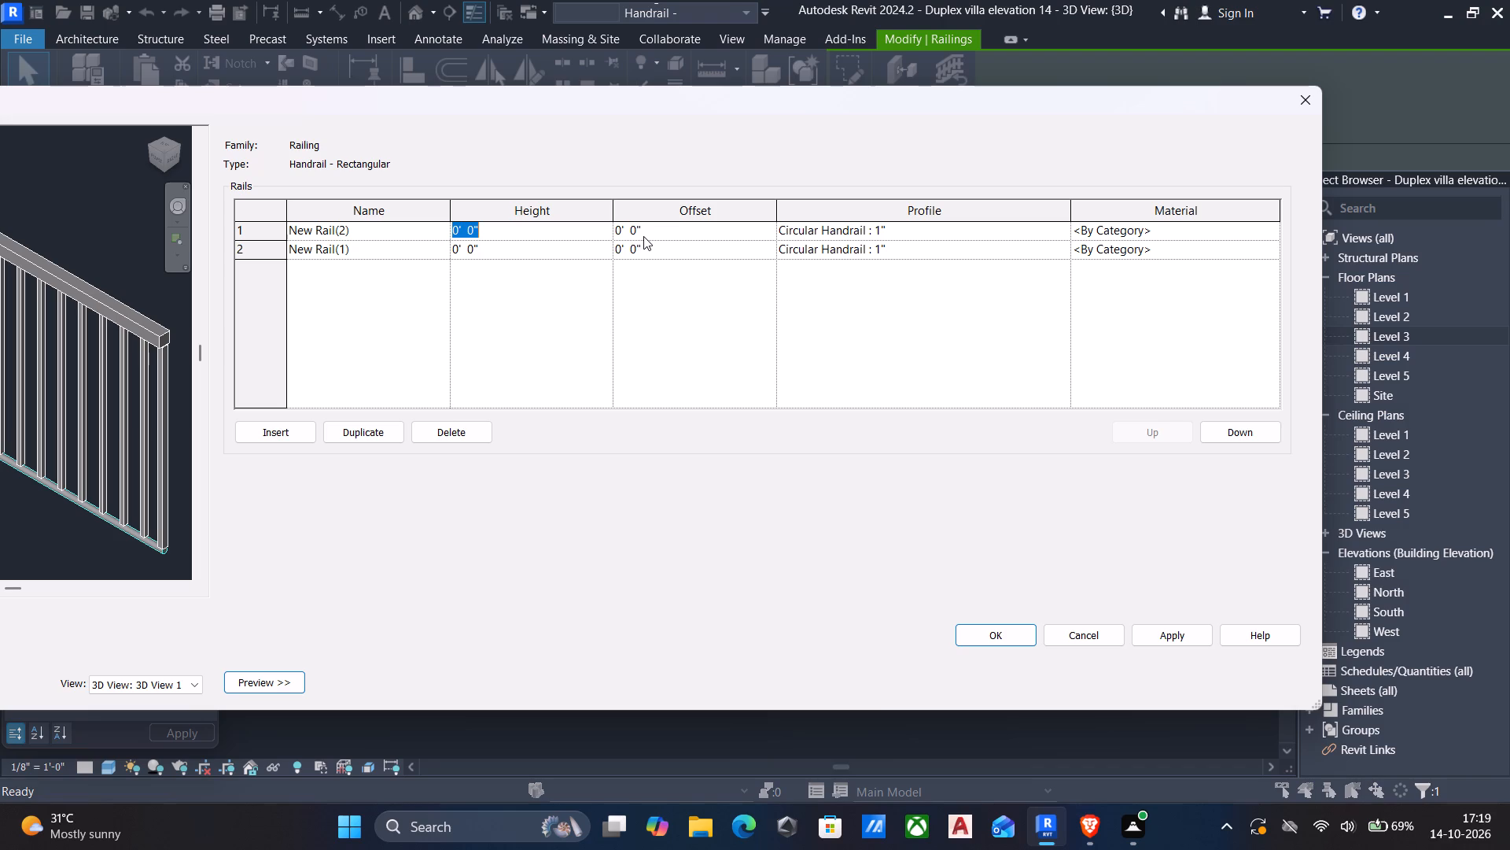
{"action": "type", "text": "2'6\""}
{"action": "left_click", "coordinate": [540, 247]}
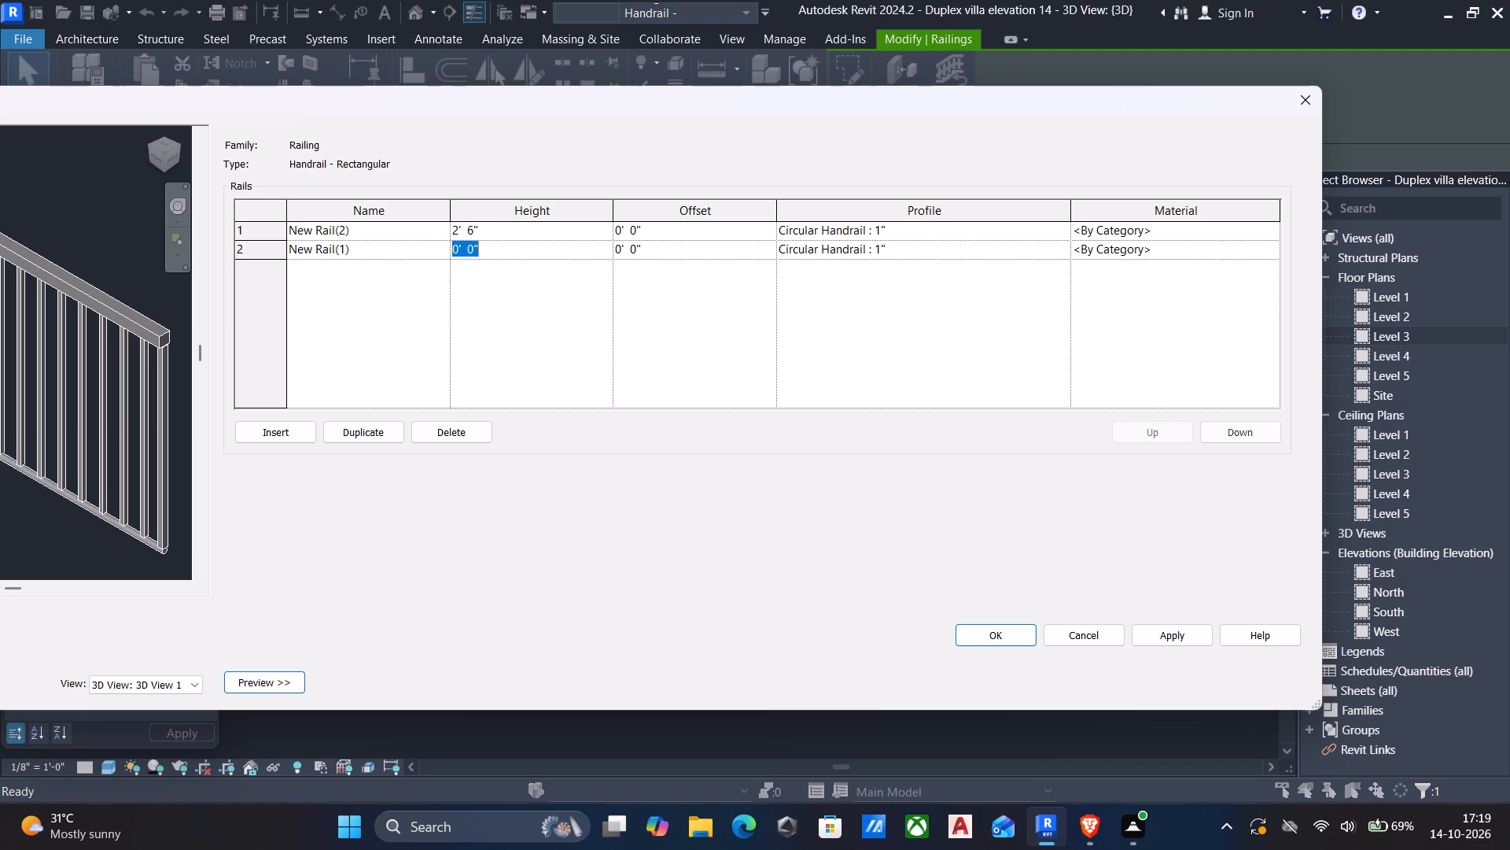
{"action": "type", "text": "6\""}
{"action": "key", "text": "Return"}
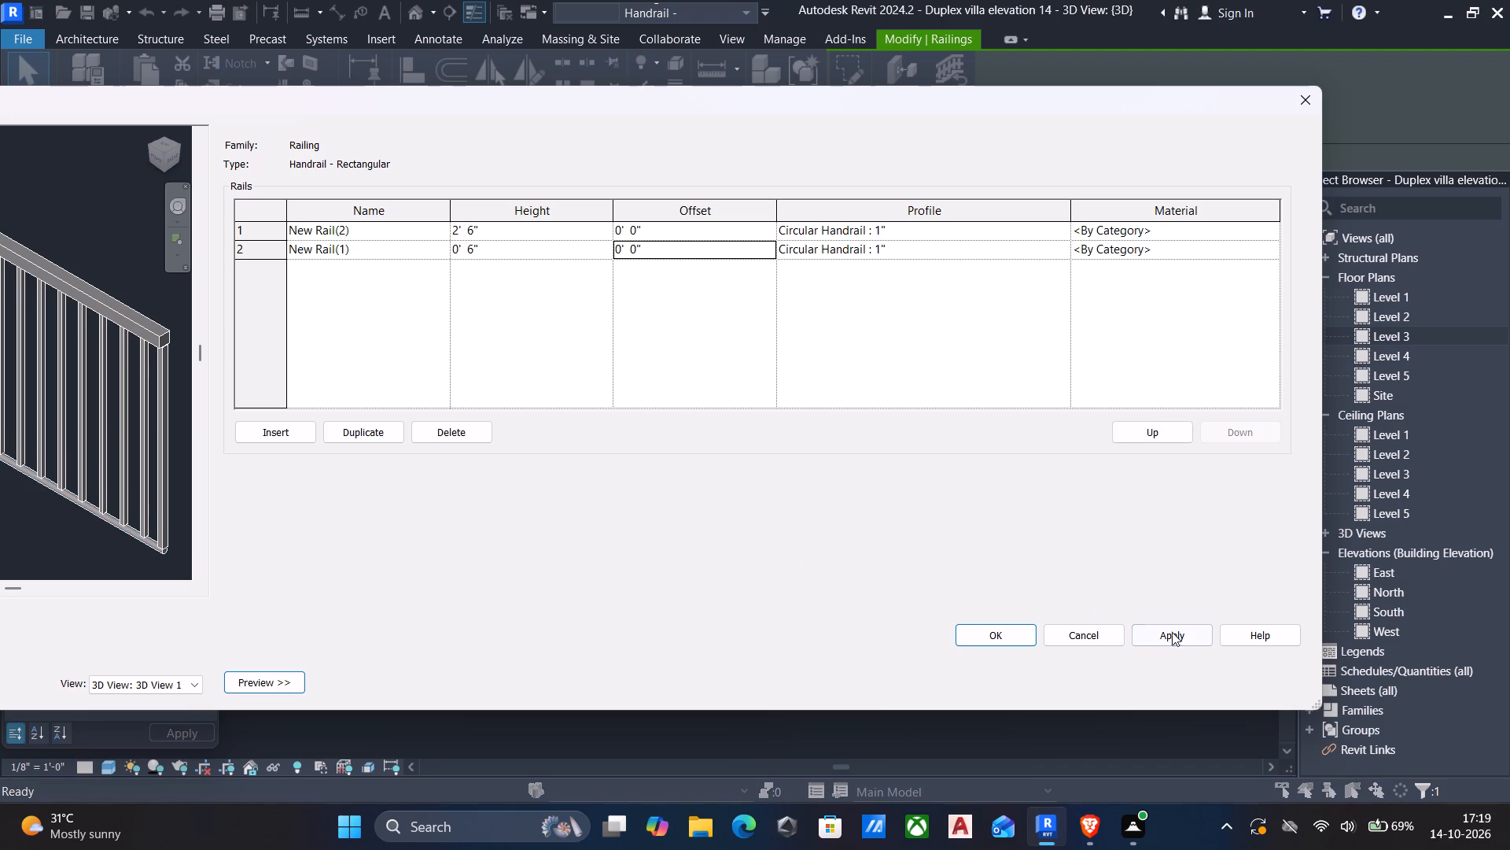
{"action": "left_click", "coordinate": [1173, 633]}
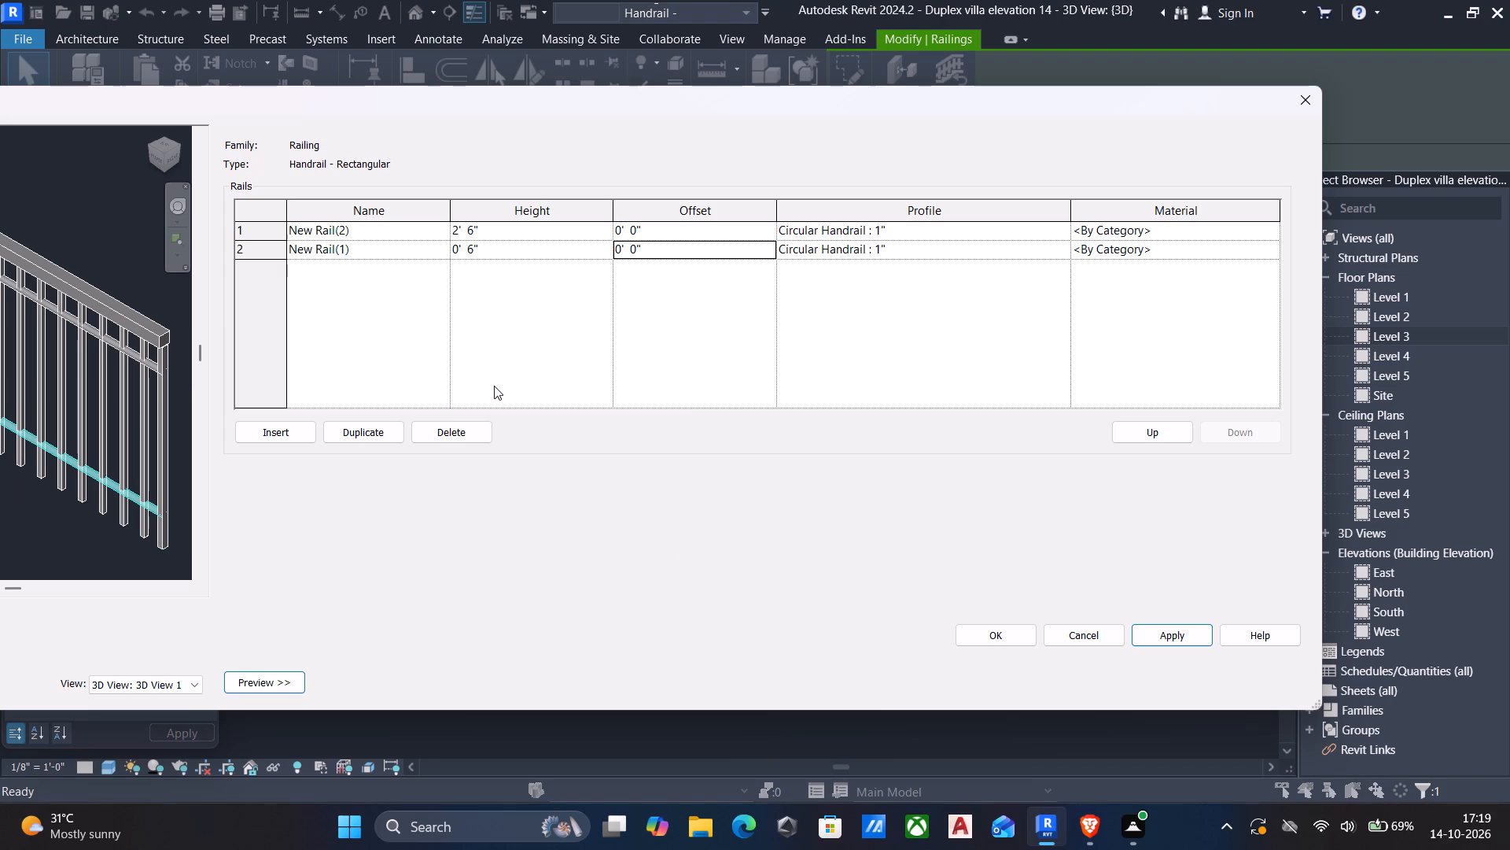
Assign the mulions material to both New Rail(2) and New Rail(1), then apply and accept the rail structure.
{"action": "left_click", "coordinate": [1274, 234]}
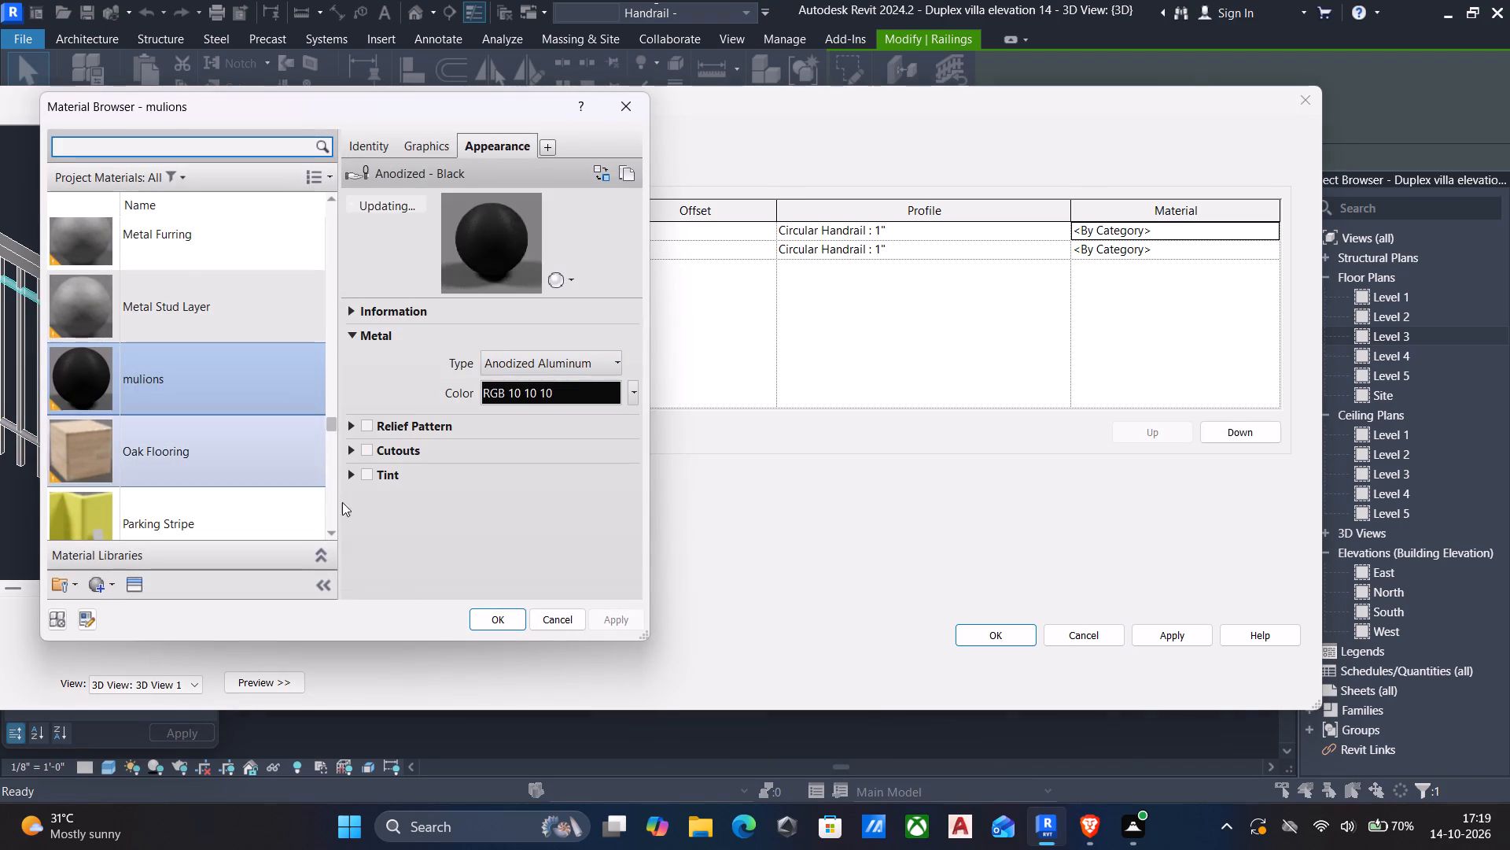
{"action": "left_click", "coordinate": [510, 616]}
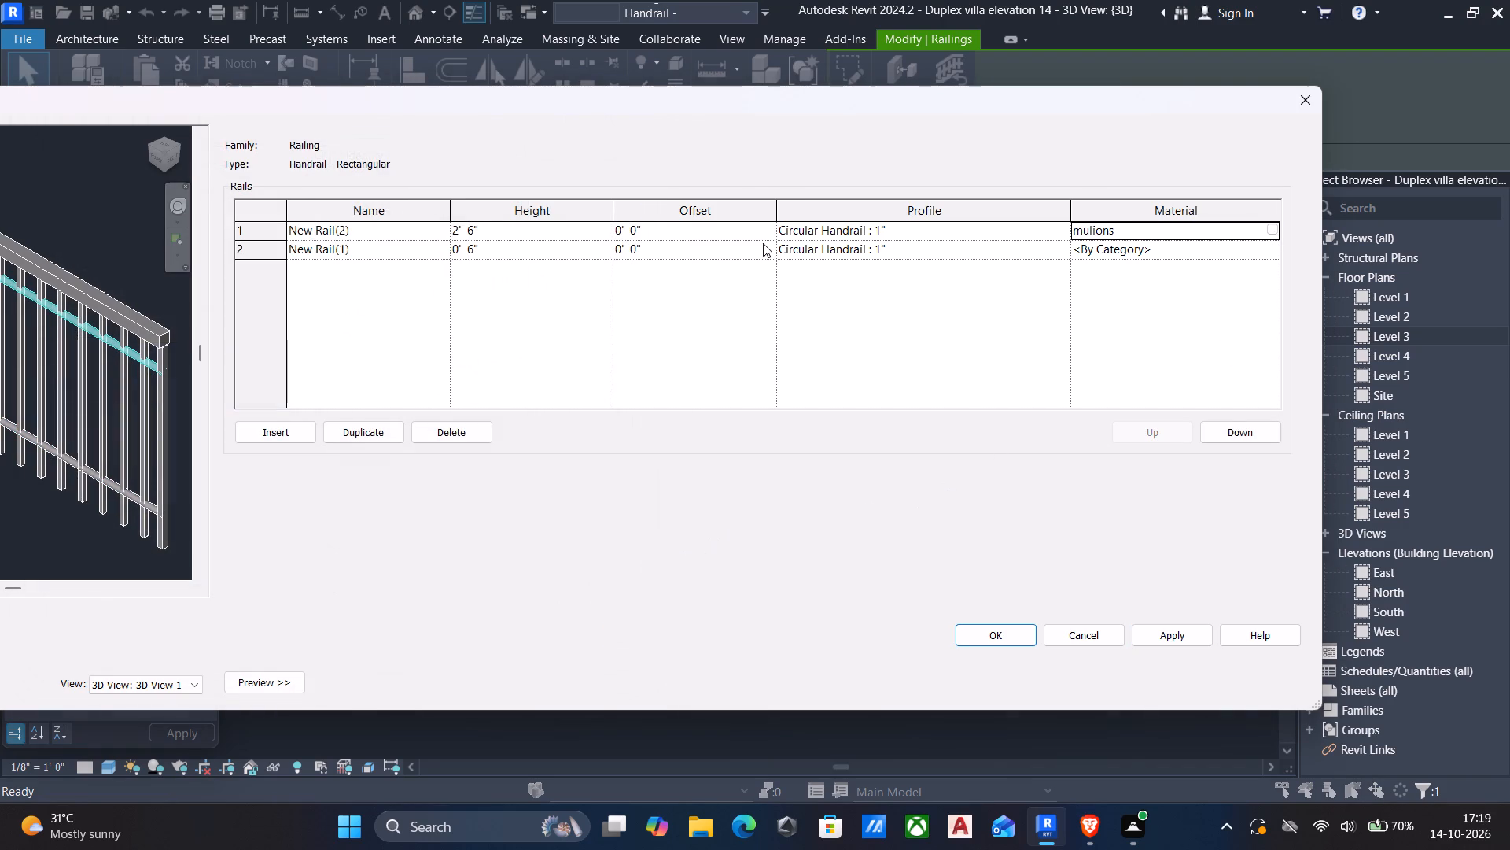
{"action": "left_click", "coordinate": [1272, 249]}
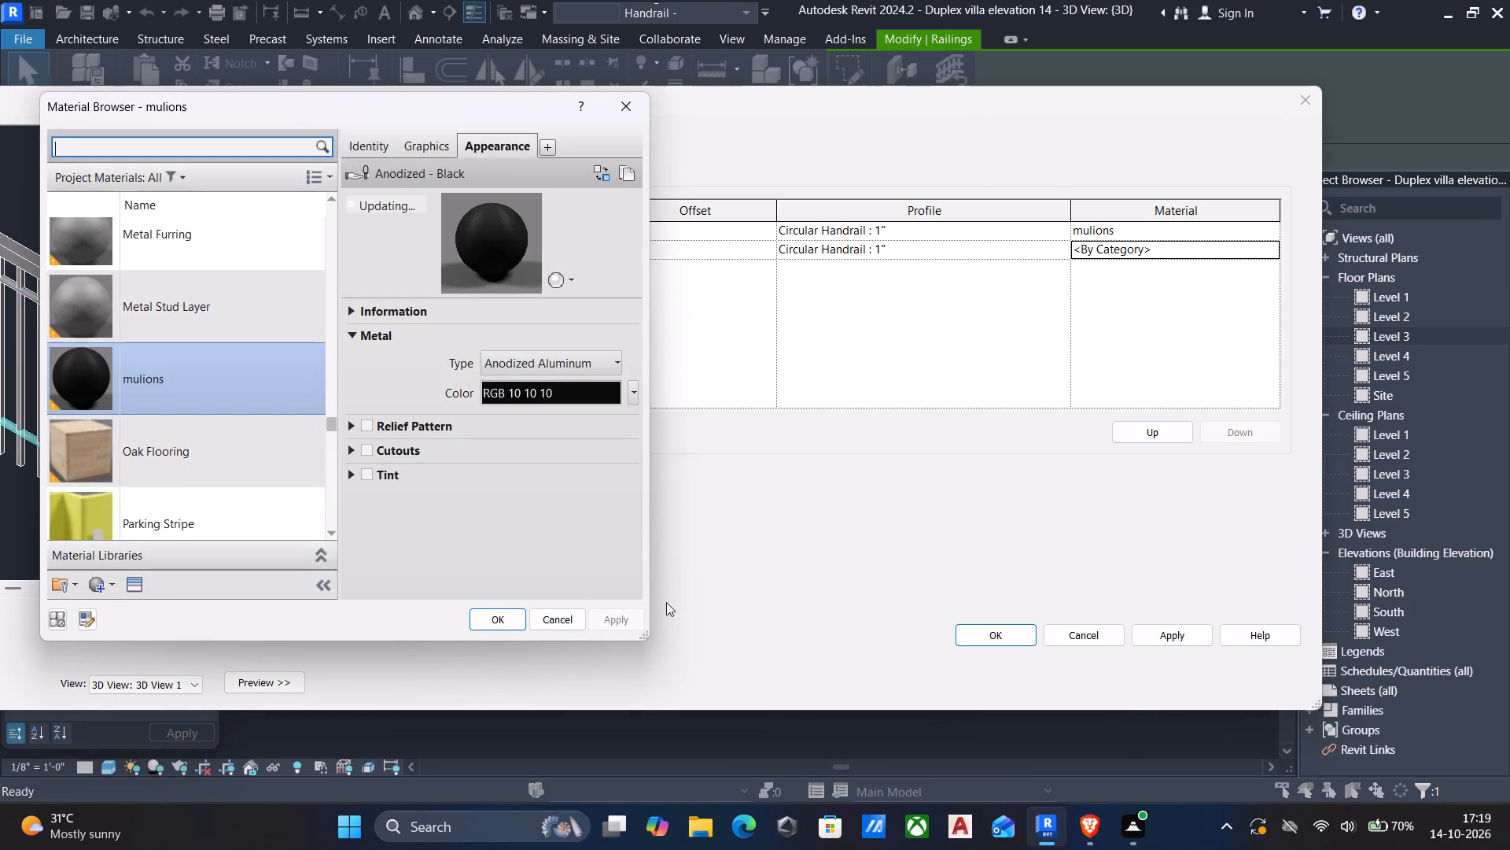
{"action": "left_click", "coordinate": [495, 604]}
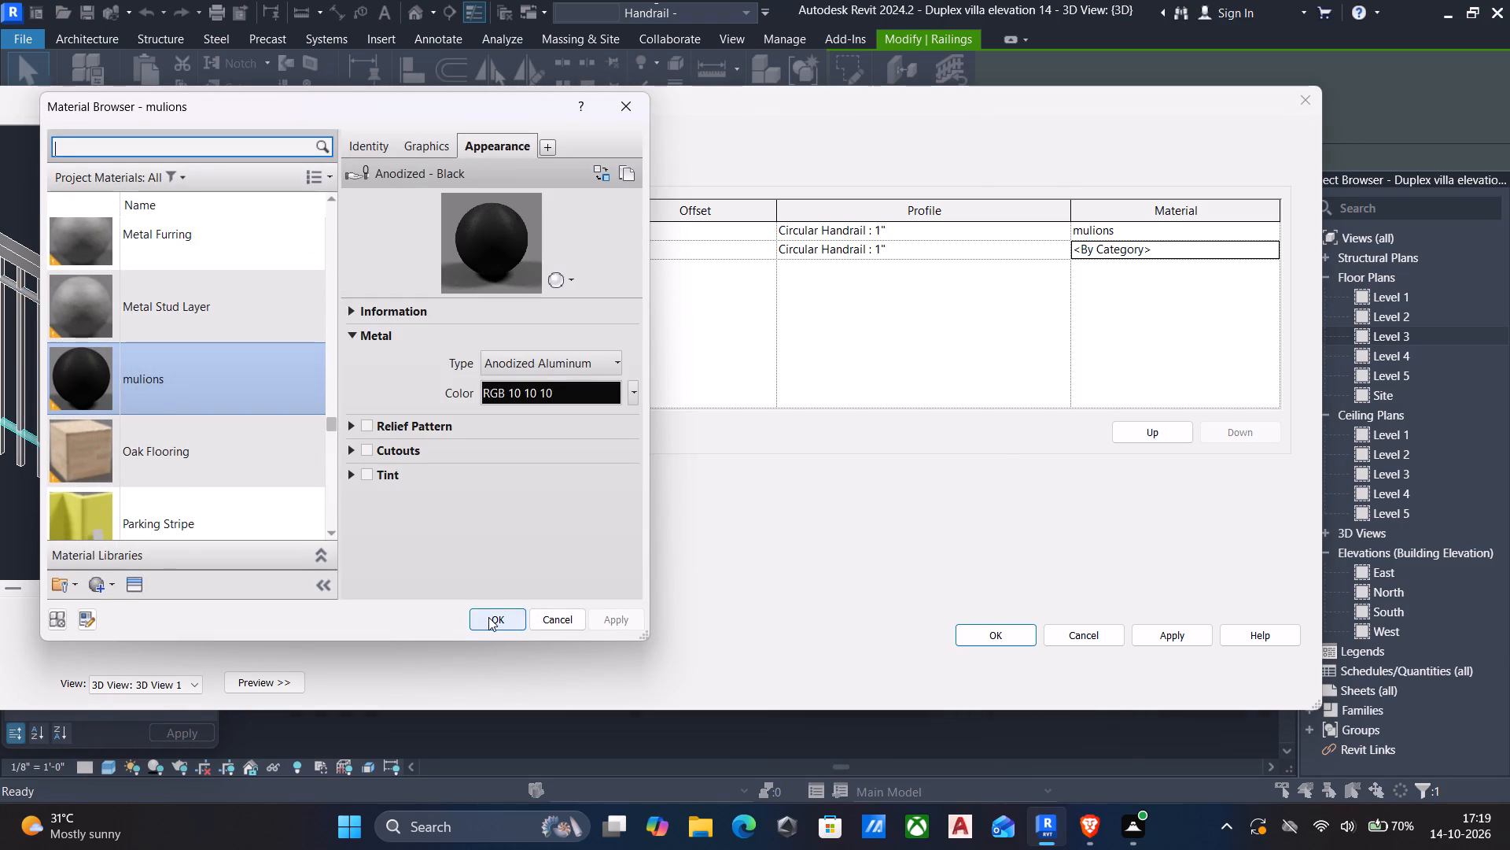
{"action": "left_click", "coordinate": [488, 617]}
{"action": "left_click", "coordinate": [1160, 638]}
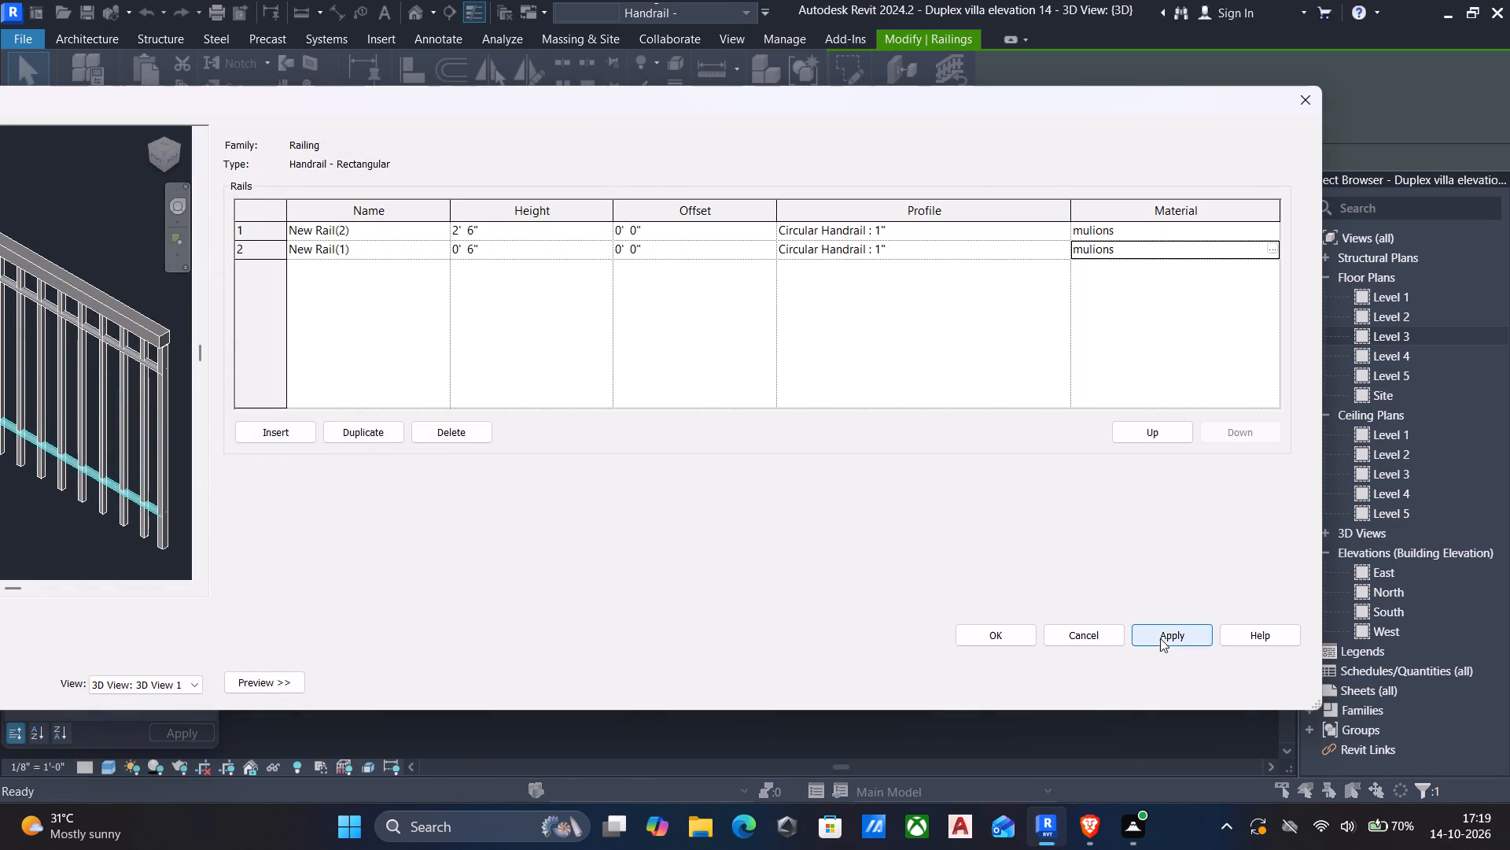
{"action": "left_click", "coordinate": [993, 633]}
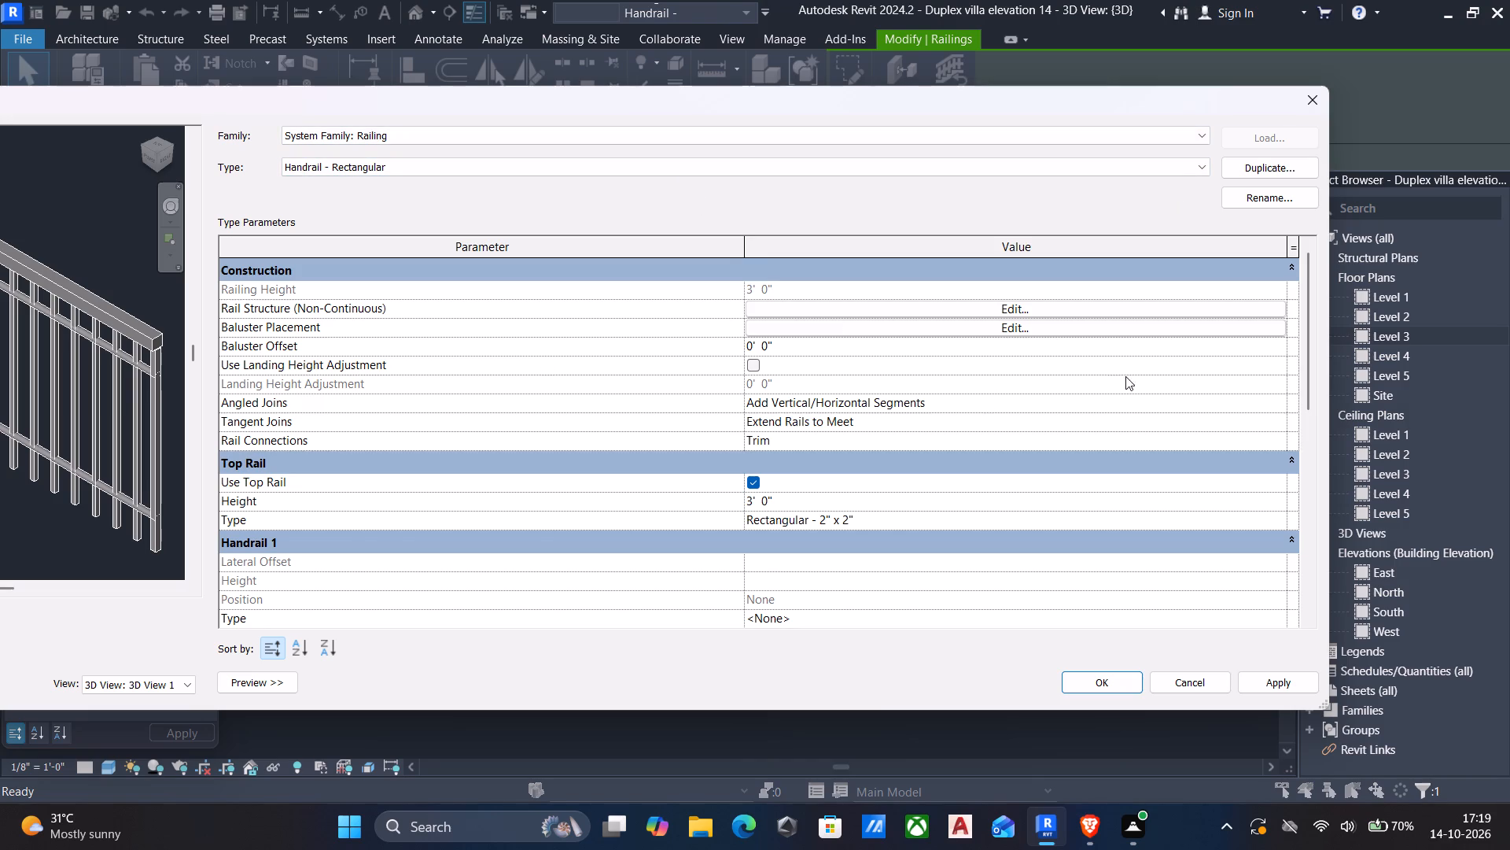
In the baluster placement, set the regular baluster's top reference to New Rail(2).
{"action": "left_click", "coordinate": [1005, 322]}
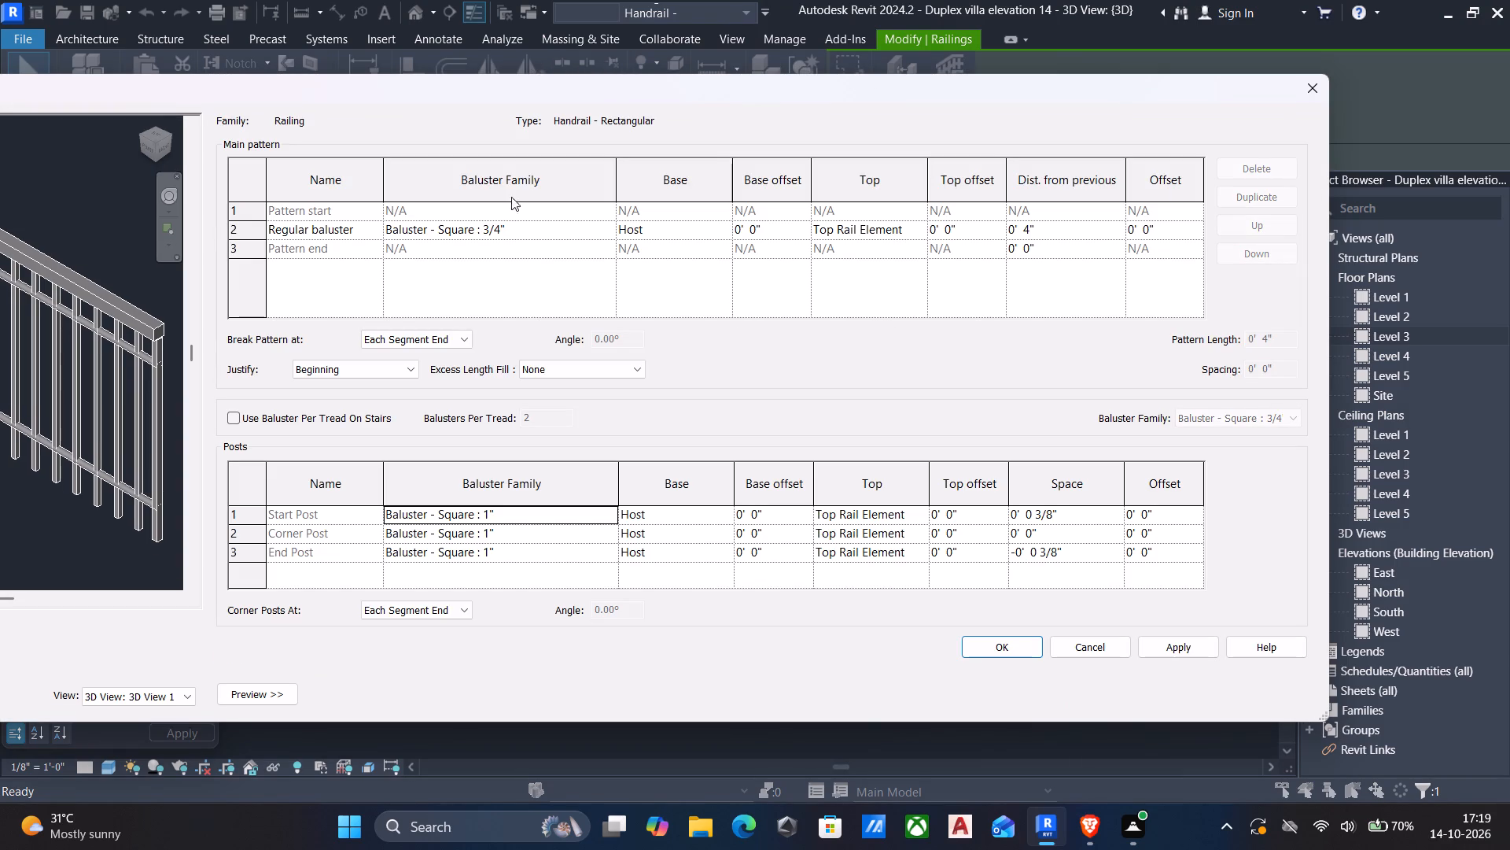
{"action": "left_click", "coordinate": [915, 231]}
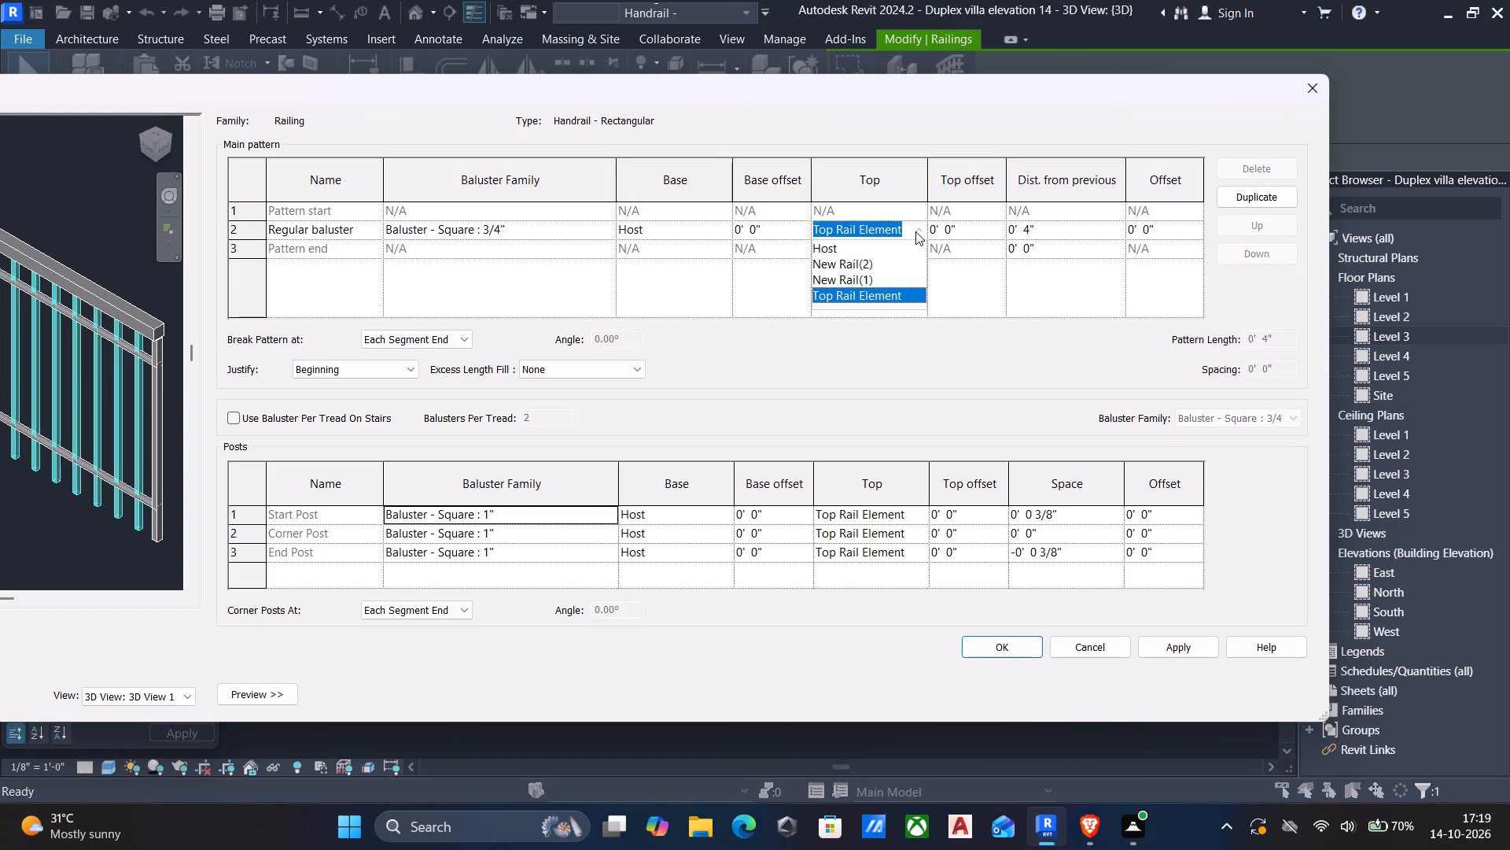
{"action": "left_click", "coordinate": [879, 267]}
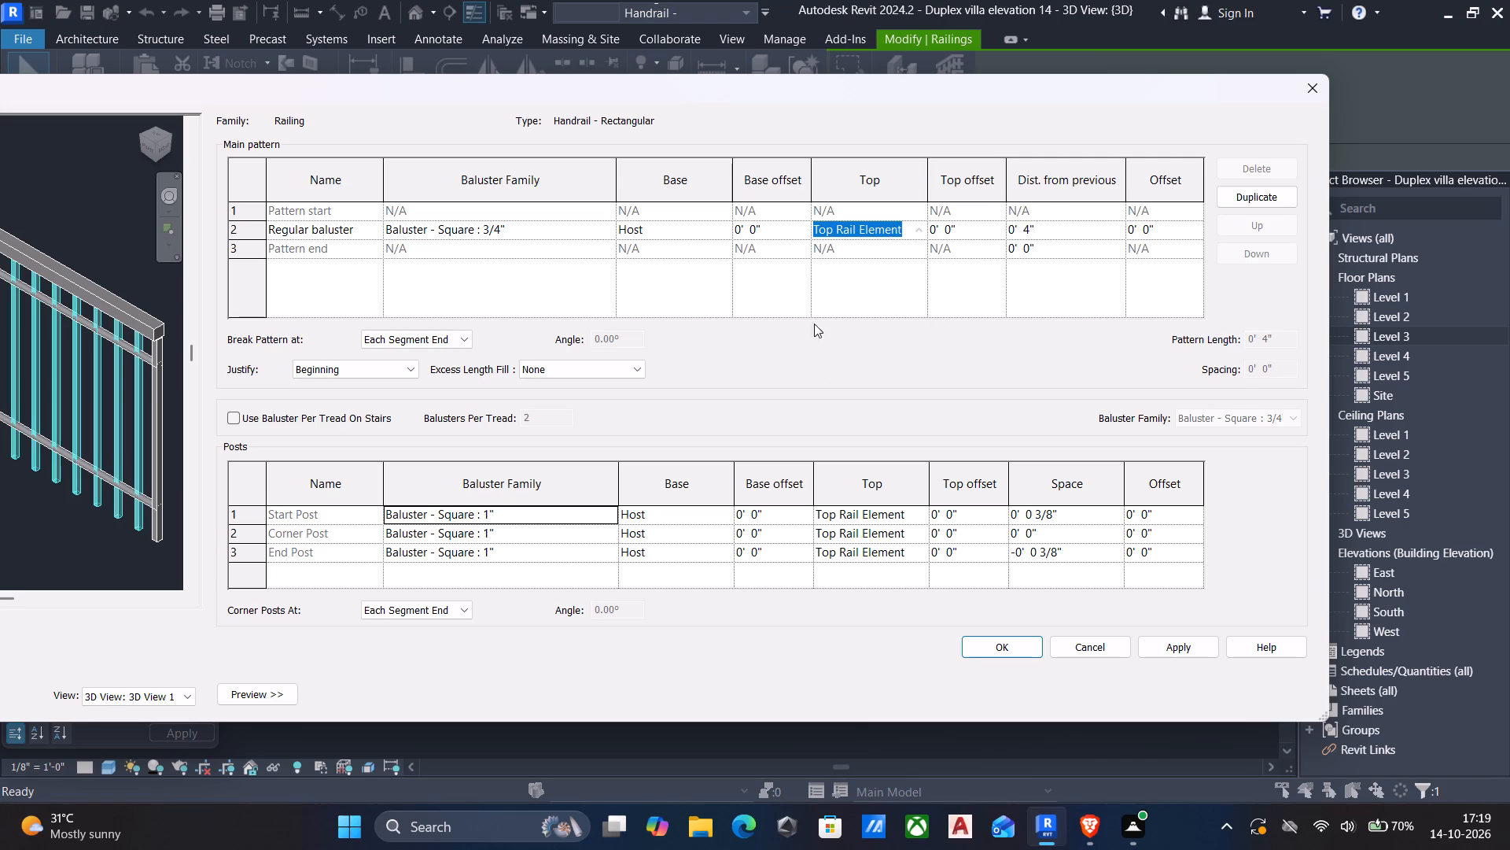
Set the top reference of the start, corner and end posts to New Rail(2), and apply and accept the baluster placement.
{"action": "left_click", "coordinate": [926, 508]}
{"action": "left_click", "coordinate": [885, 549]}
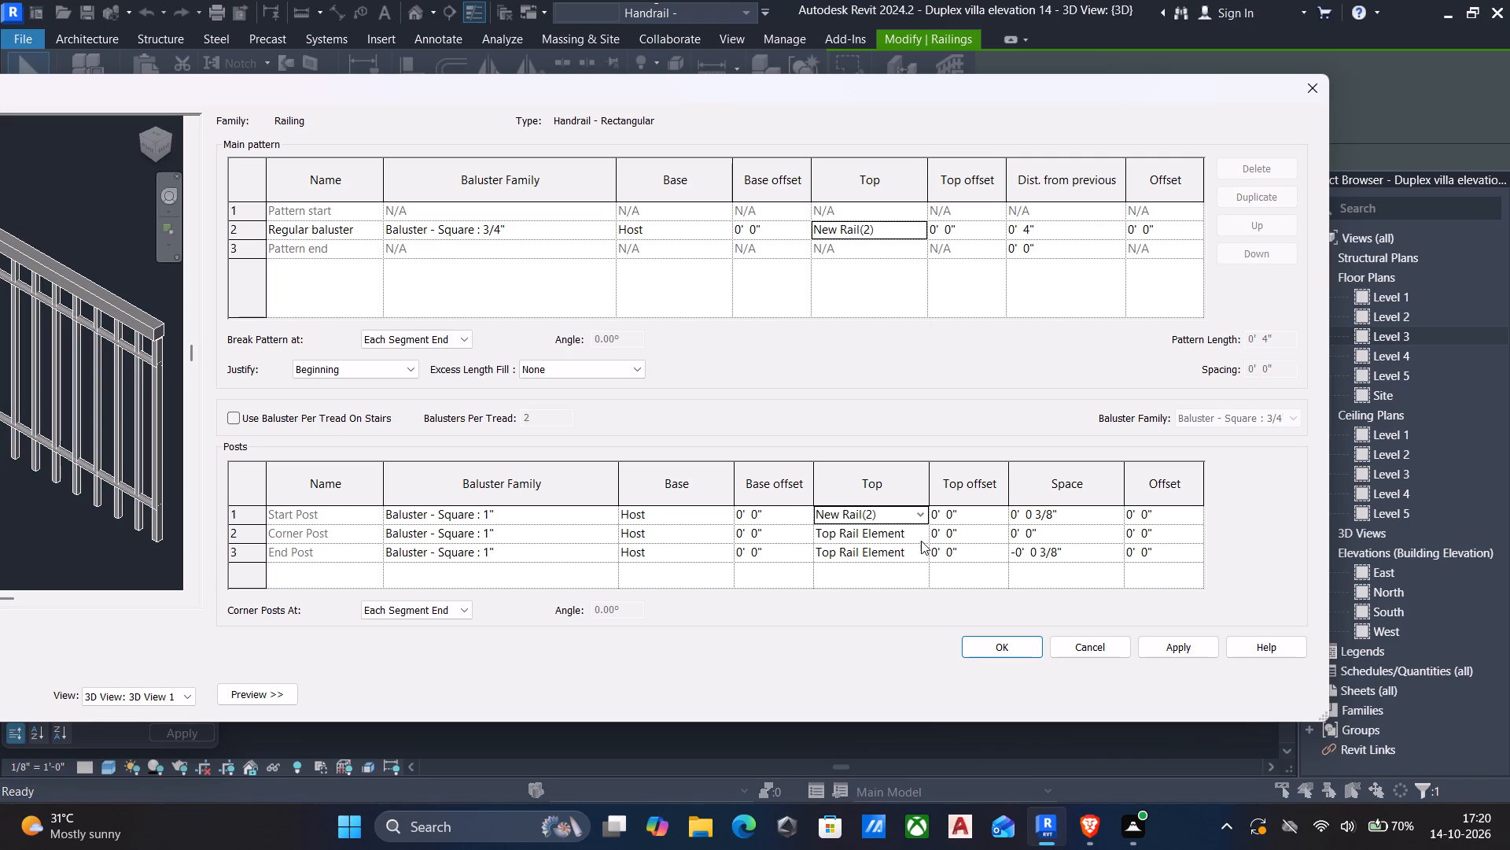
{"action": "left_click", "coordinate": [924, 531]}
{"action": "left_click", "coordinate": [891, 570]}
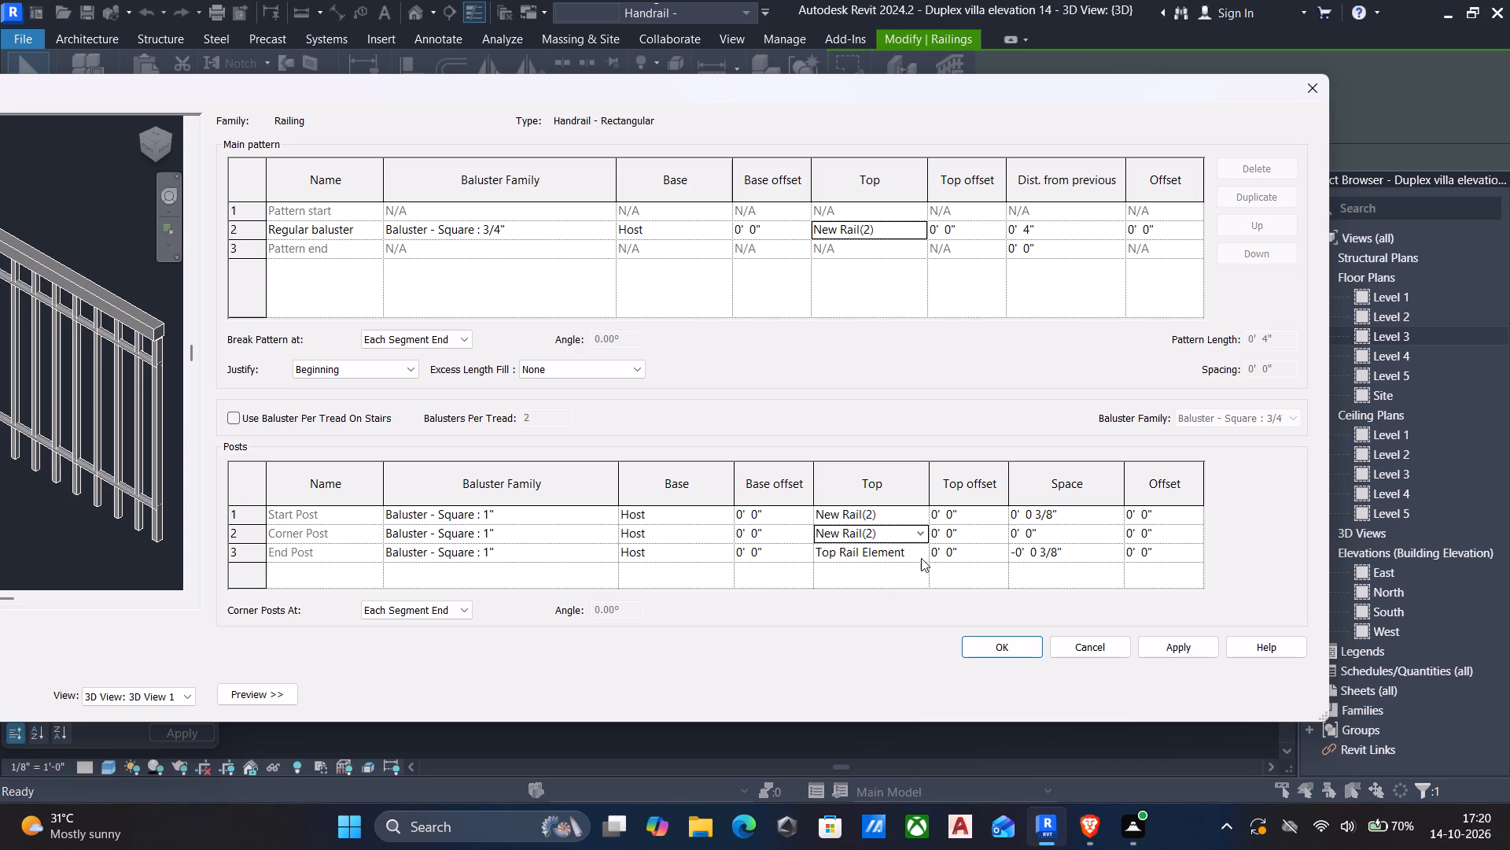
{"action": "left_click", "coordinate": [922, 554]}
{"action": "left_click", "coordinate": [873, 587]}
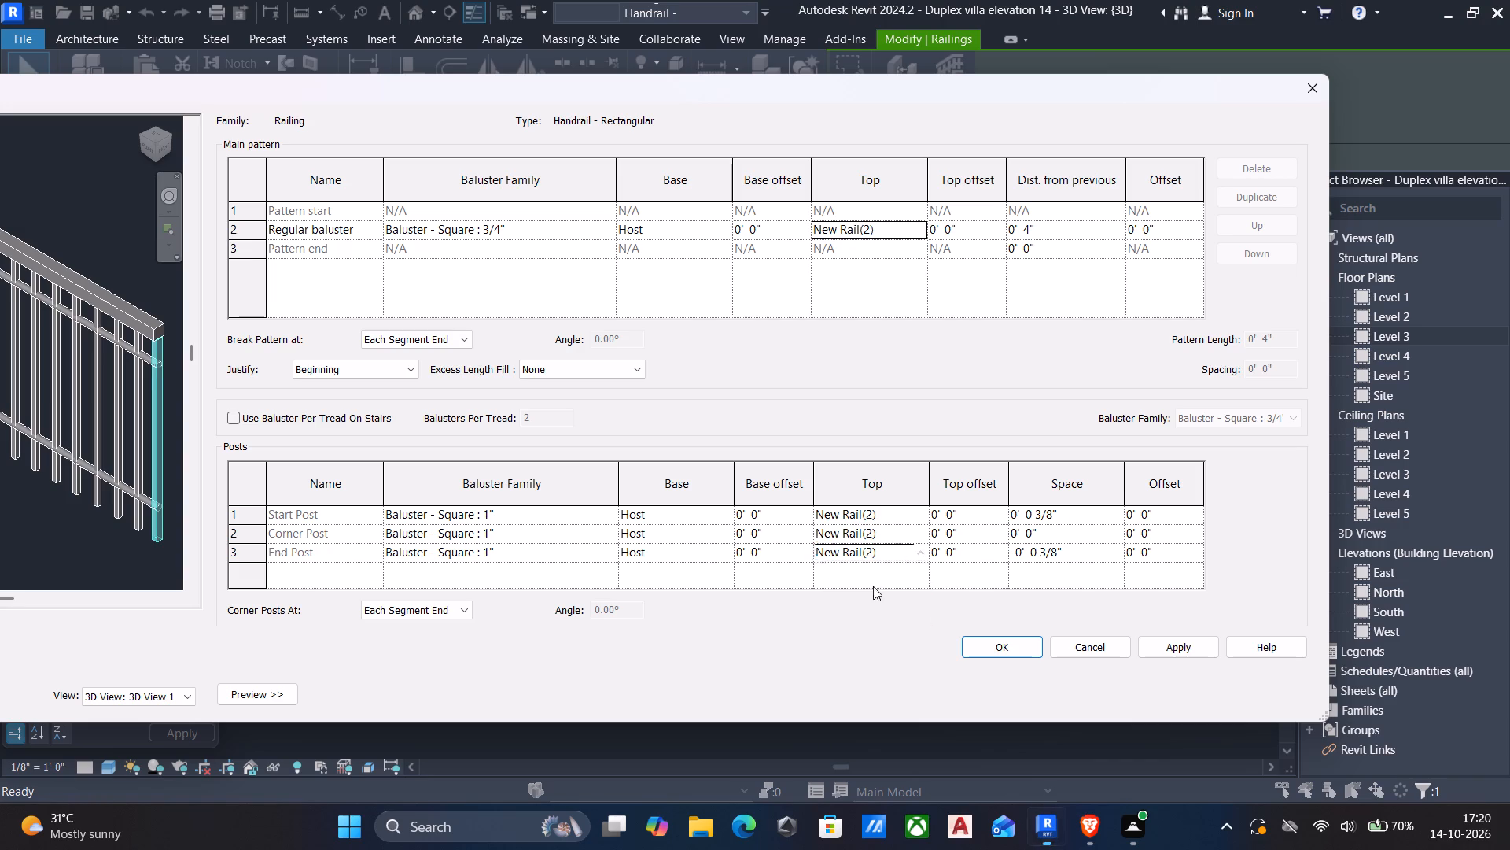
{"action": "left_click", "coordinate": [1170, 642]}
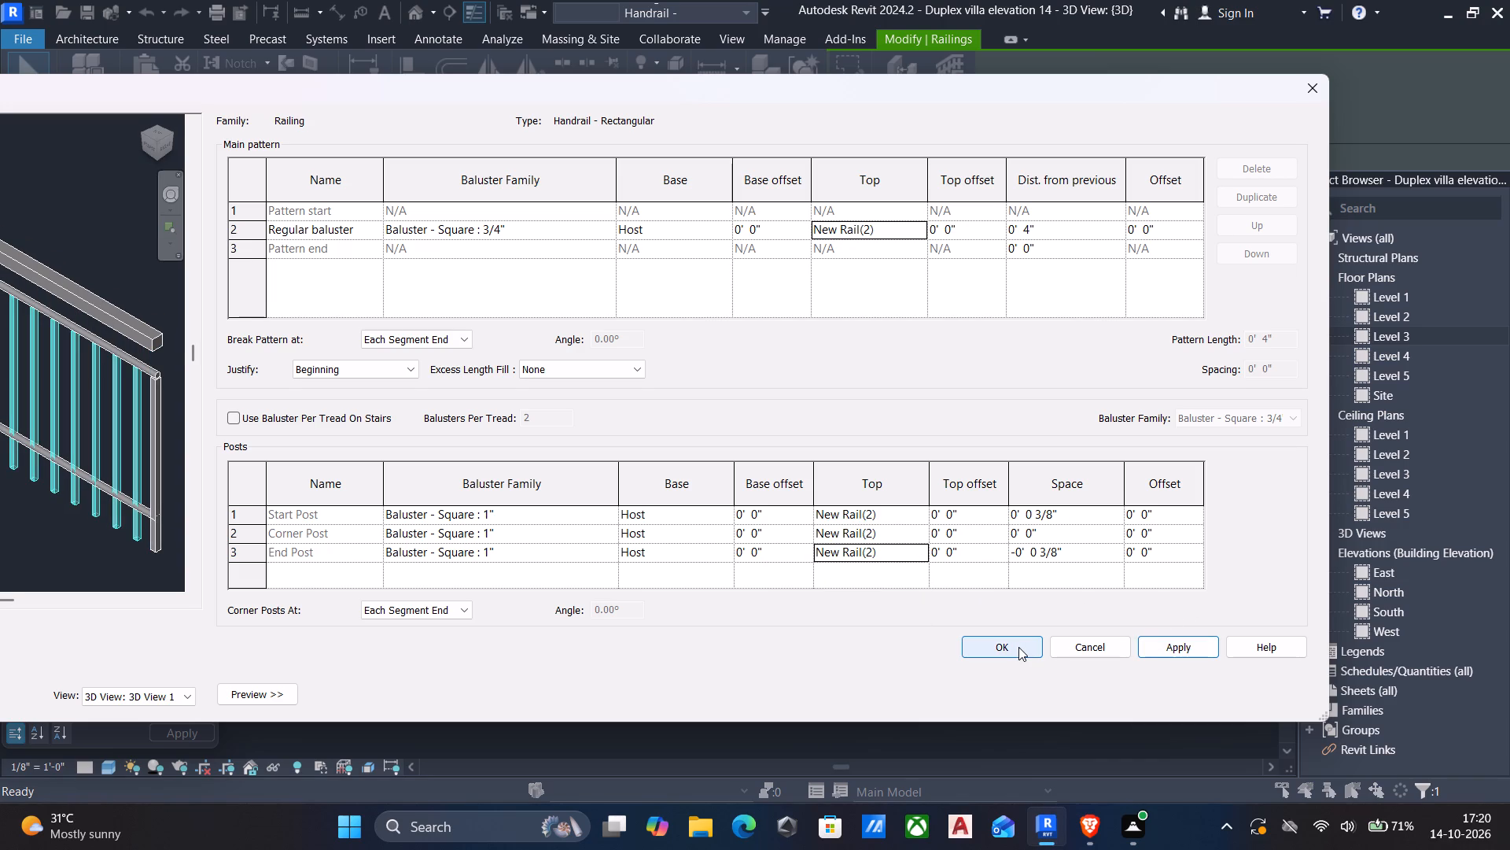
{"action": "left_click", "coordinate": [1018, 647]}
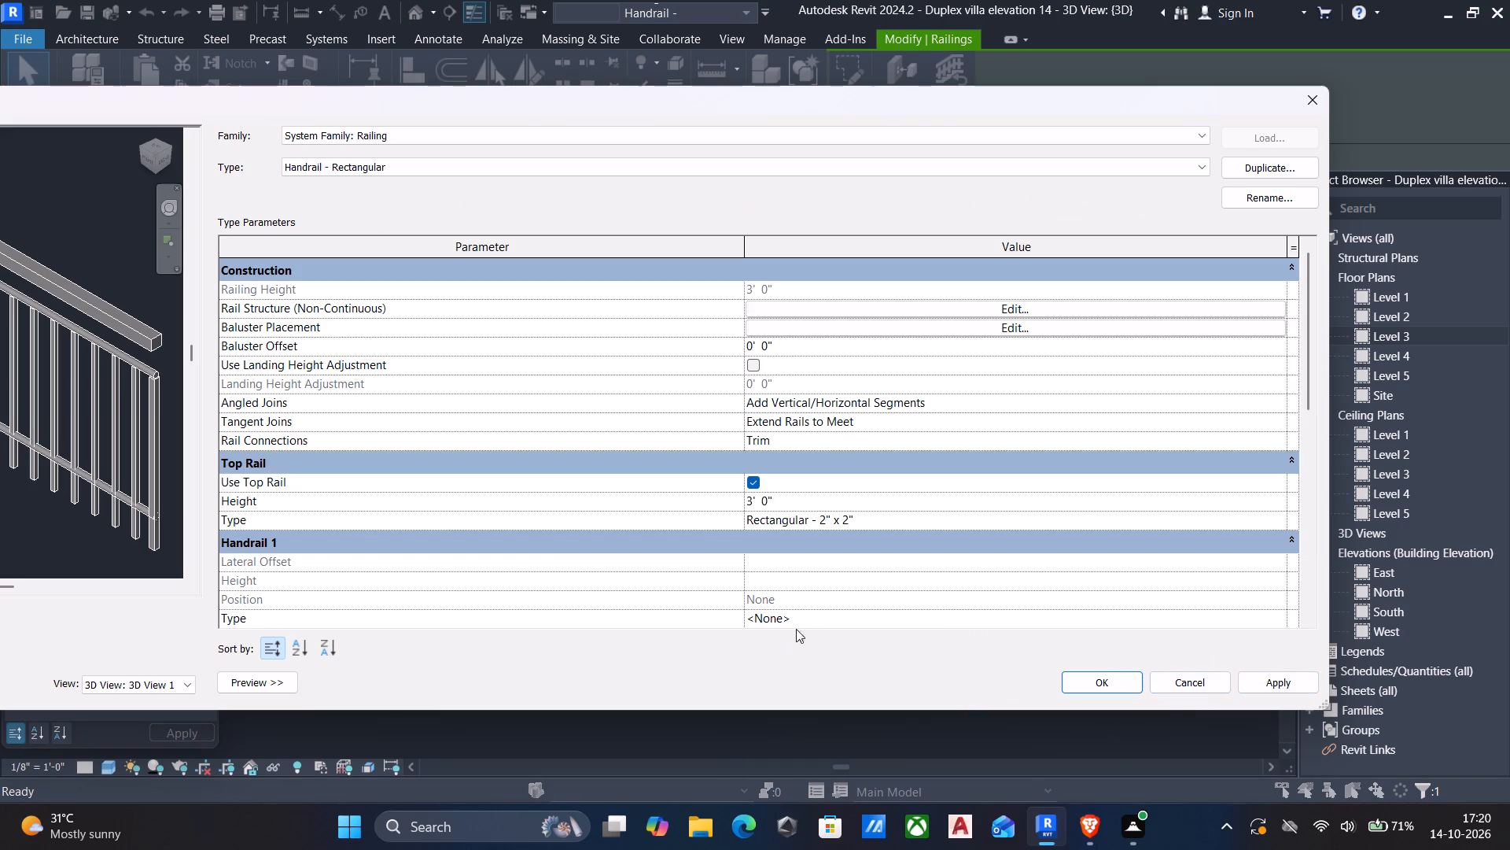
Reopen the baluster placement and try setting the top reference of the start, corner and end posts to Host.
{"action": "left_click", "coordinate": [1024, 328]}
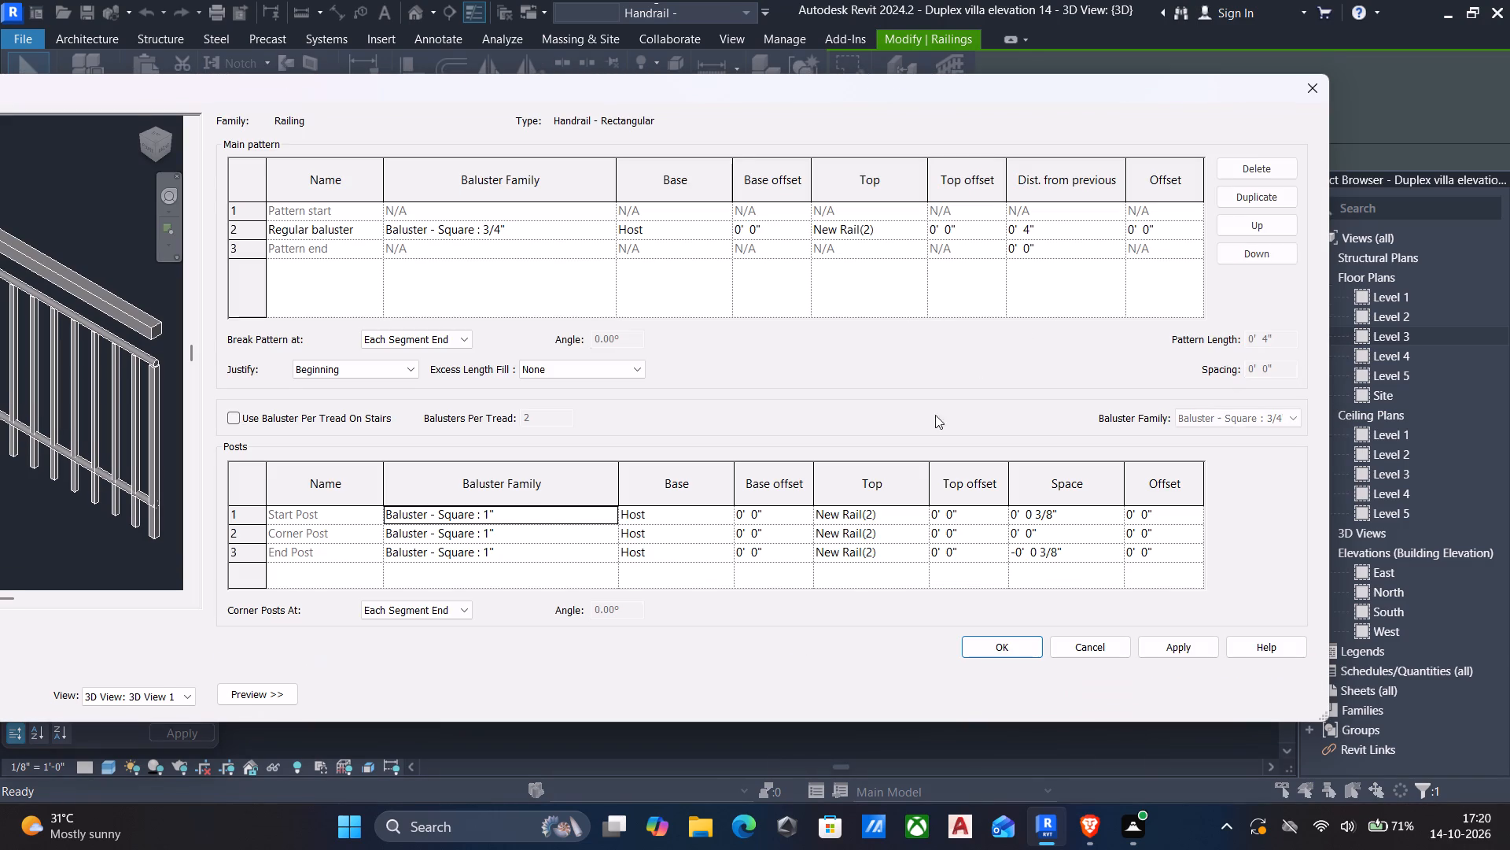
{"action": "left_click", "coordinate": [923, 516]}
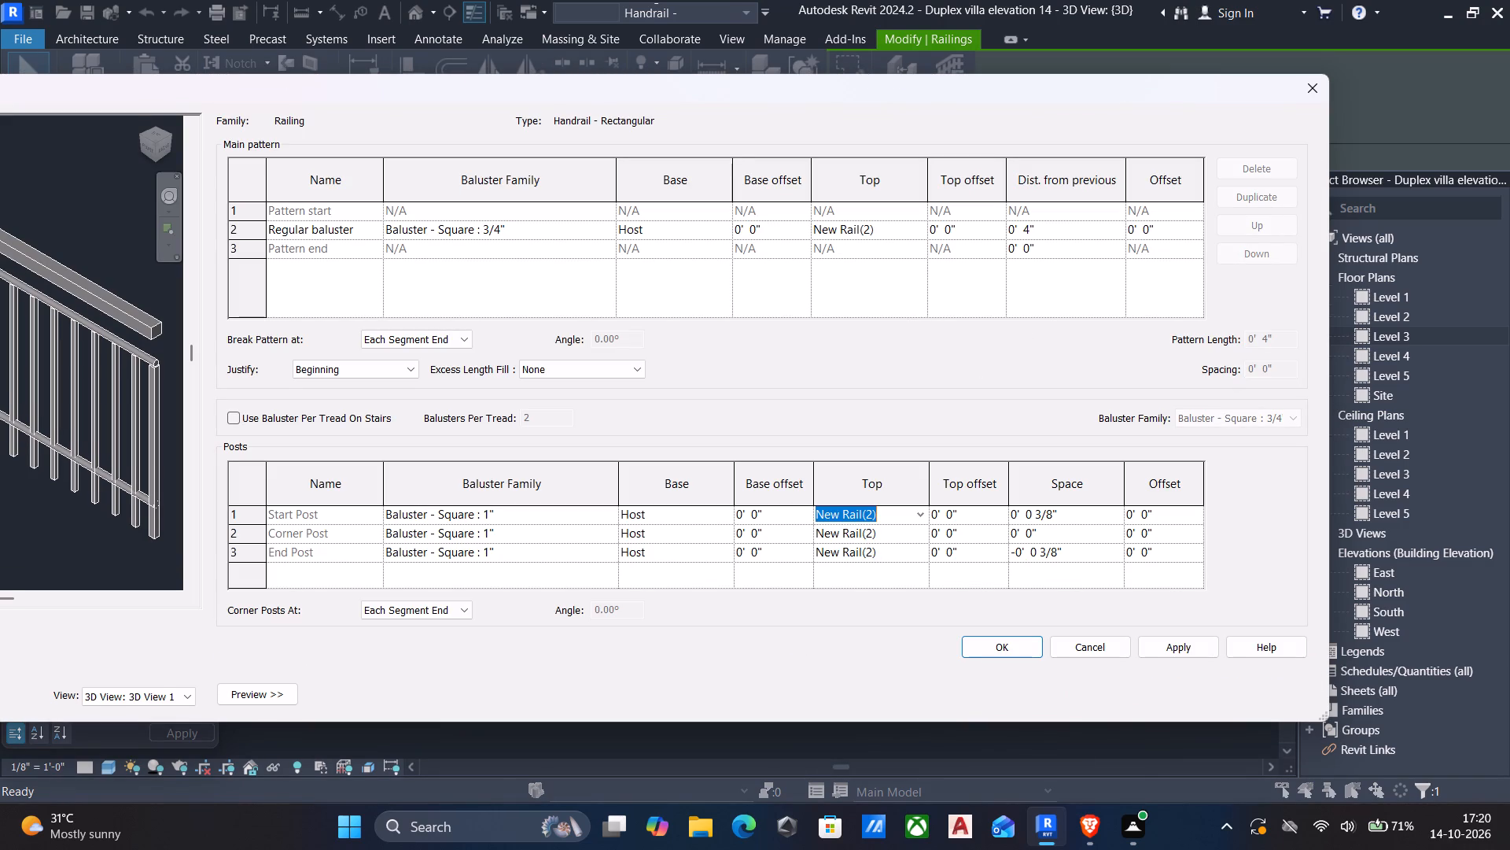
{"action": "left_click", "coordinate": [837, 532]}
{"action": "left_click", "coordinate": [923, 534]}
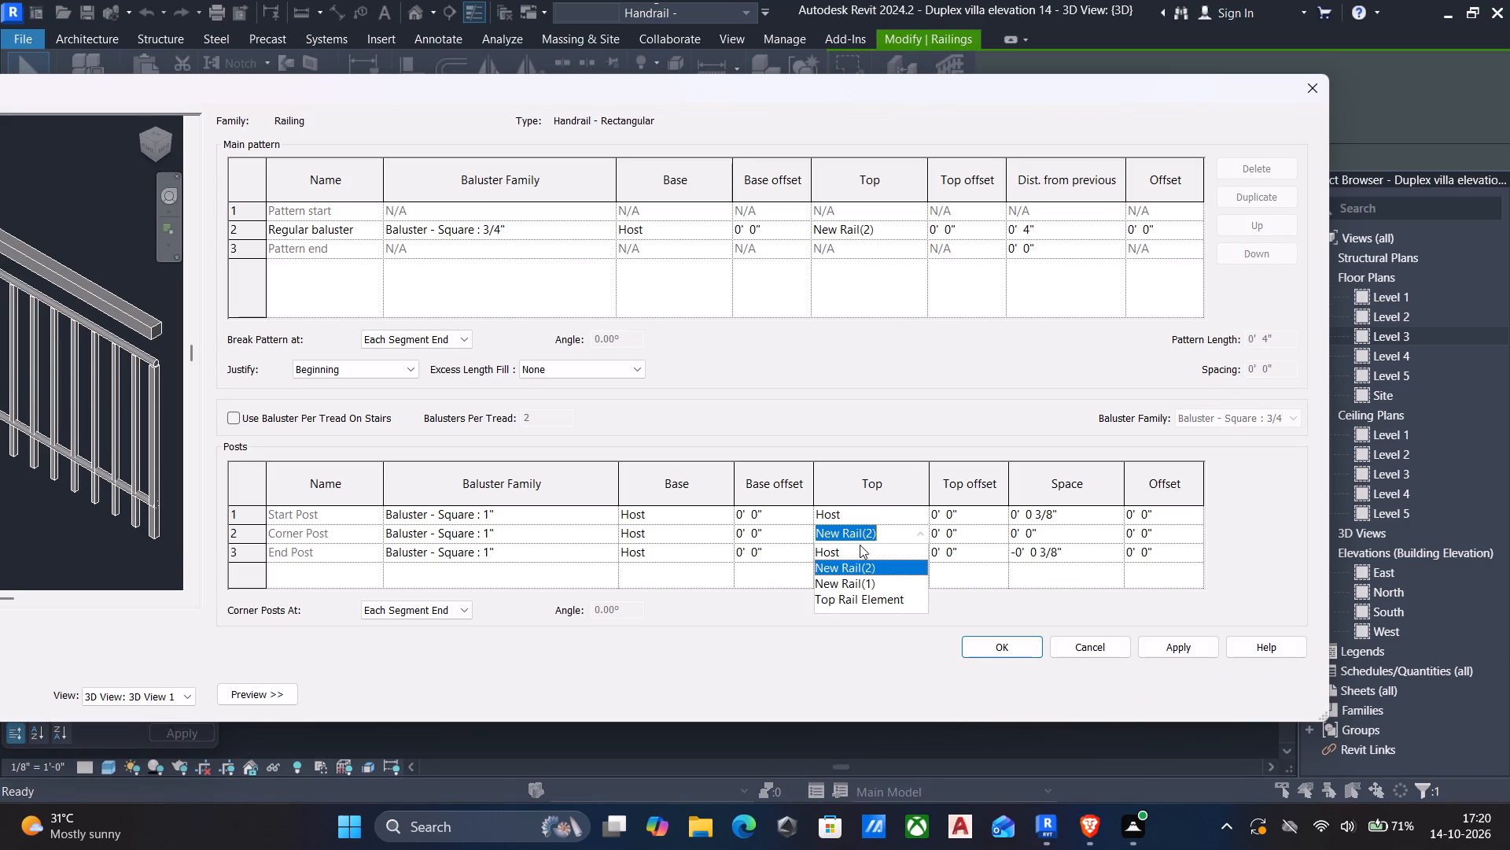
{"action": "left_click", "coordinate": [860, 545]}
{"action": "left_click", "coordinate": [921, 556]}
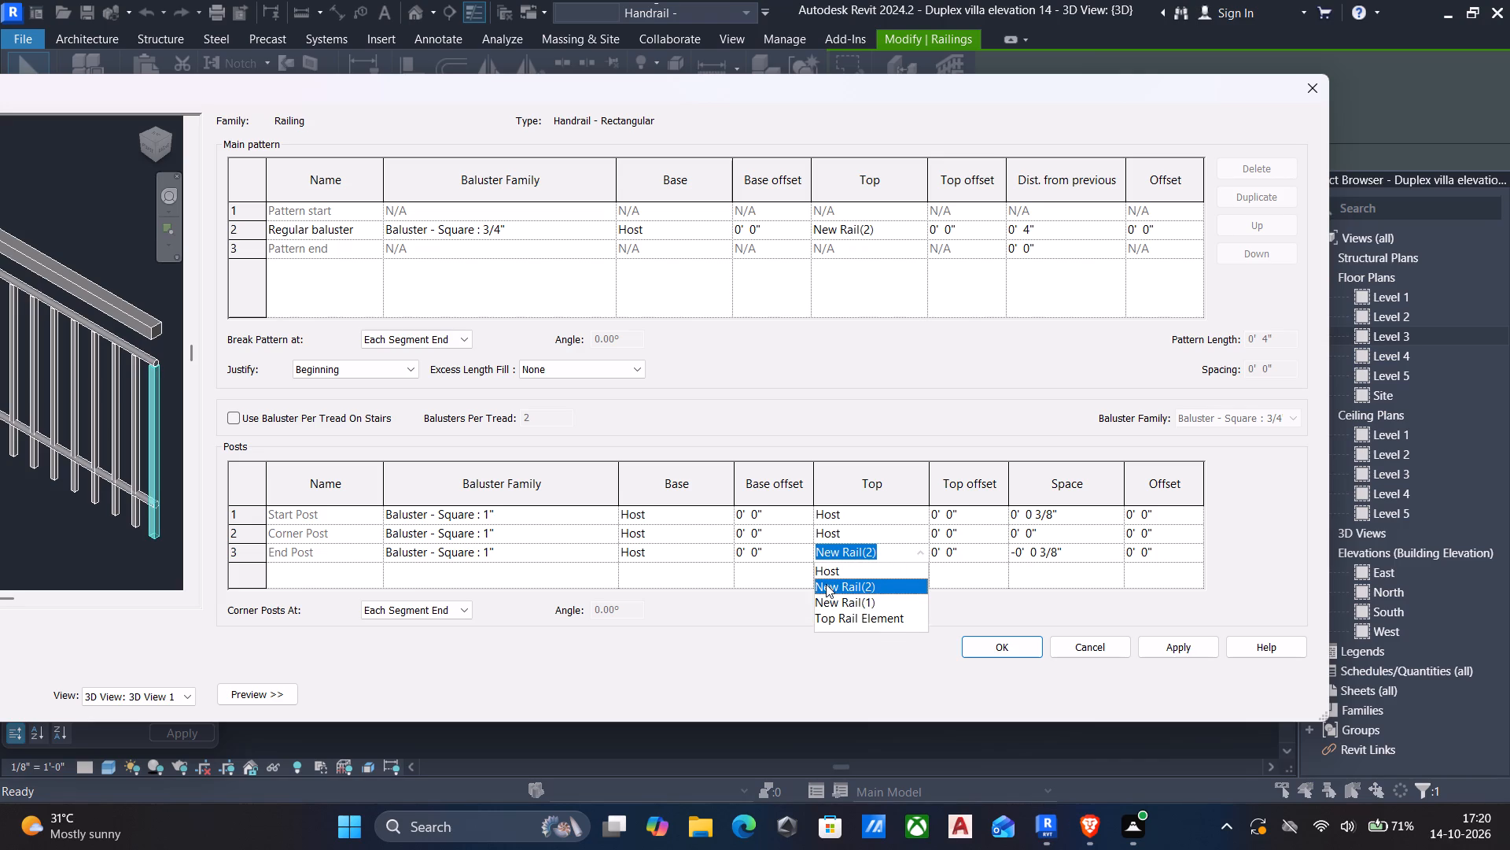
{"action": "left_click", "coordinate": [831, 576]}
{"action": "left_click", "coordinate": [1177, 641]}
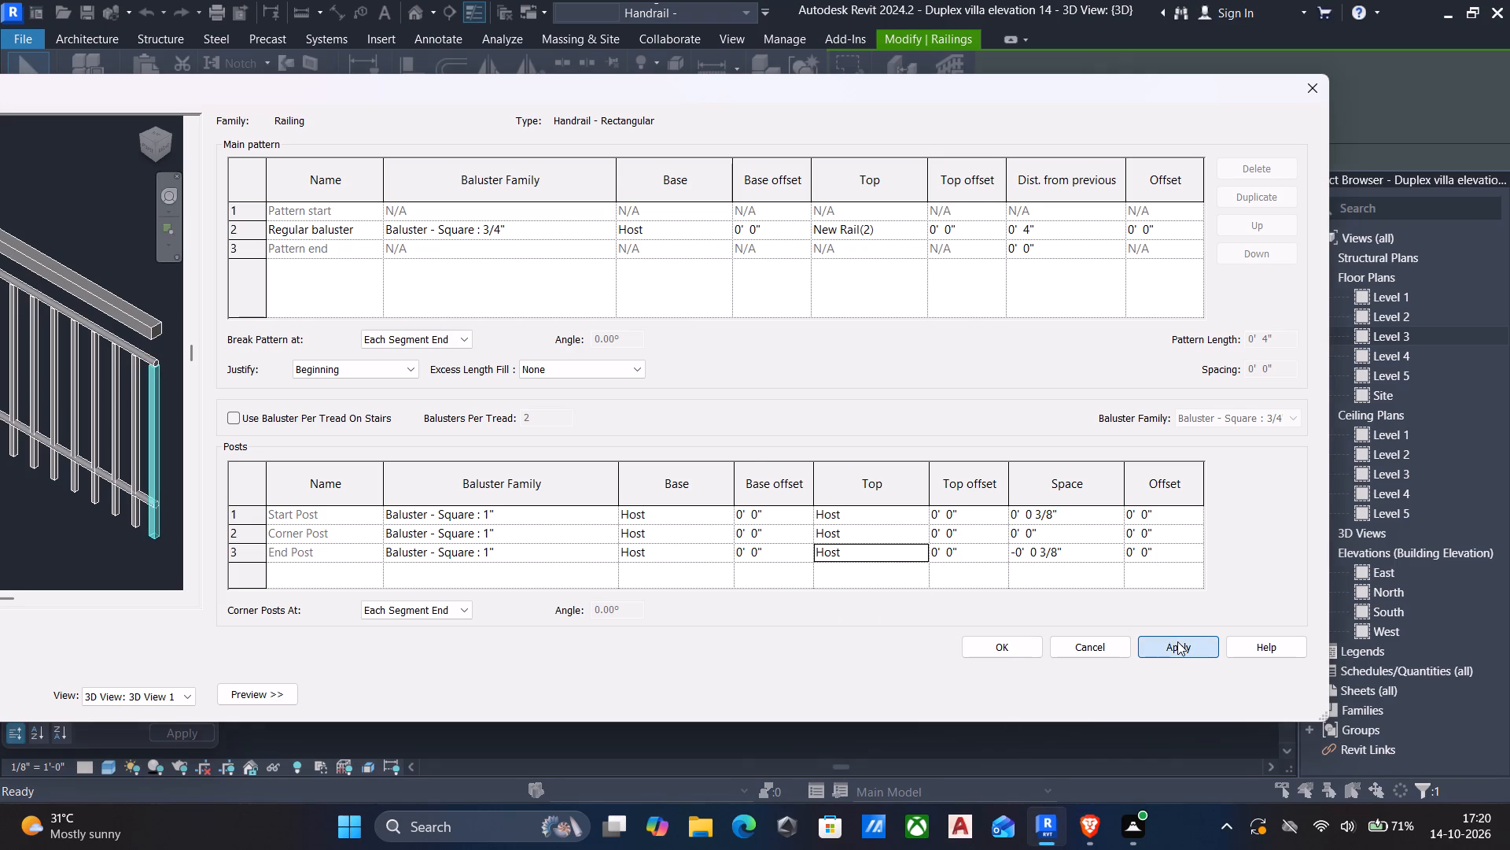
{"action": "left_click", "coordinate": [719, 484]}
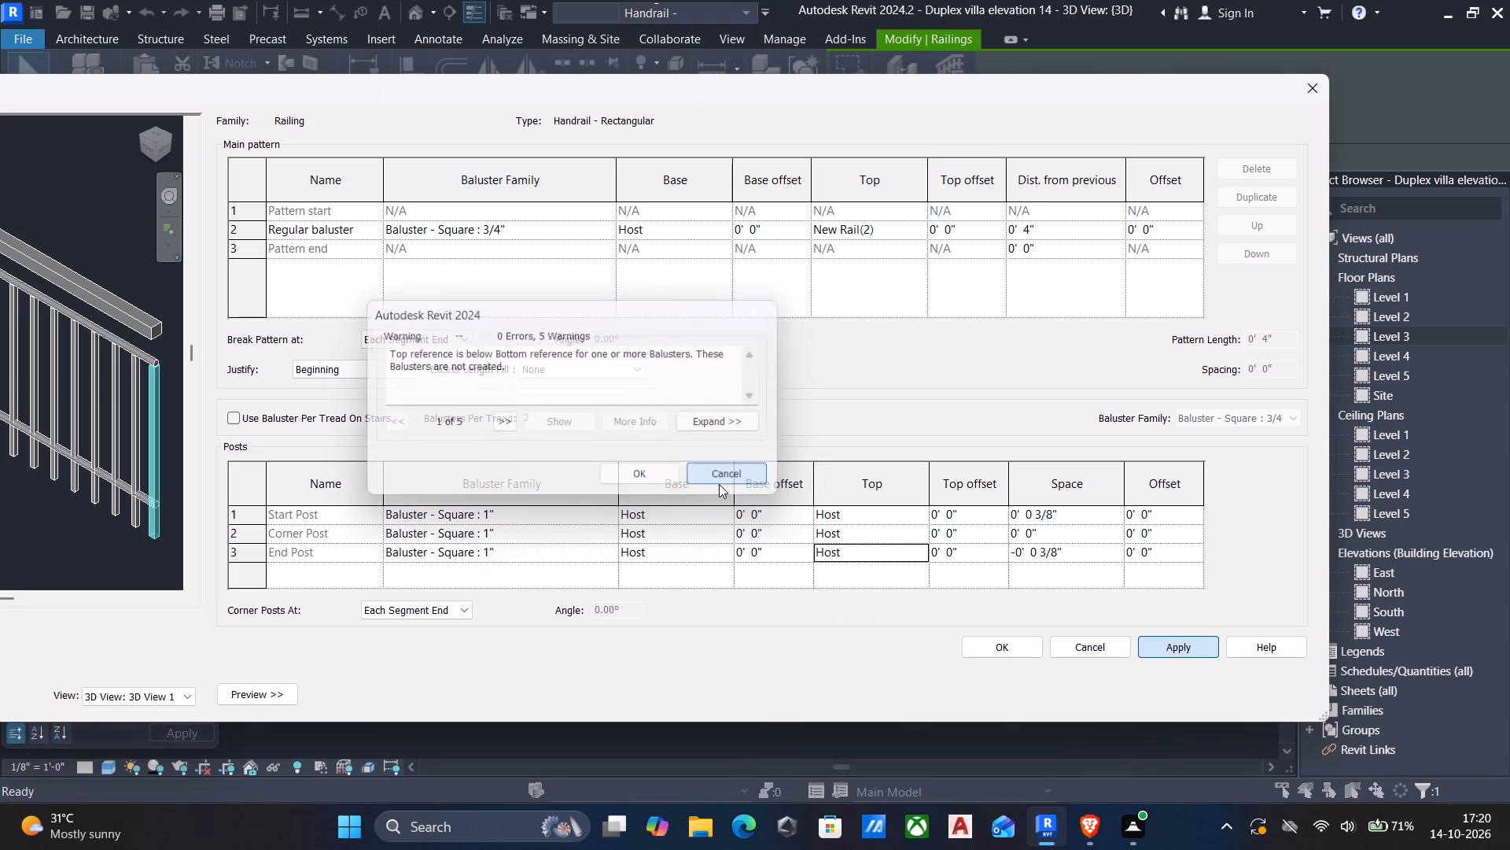
Set the top reference of the start, corner and end posts to Top Rail Element and apply the baluster placement.
{"action": "left_click", "coordinate": [920, 527]}
{"action": "left_click", "coordinate": [915, 520]}
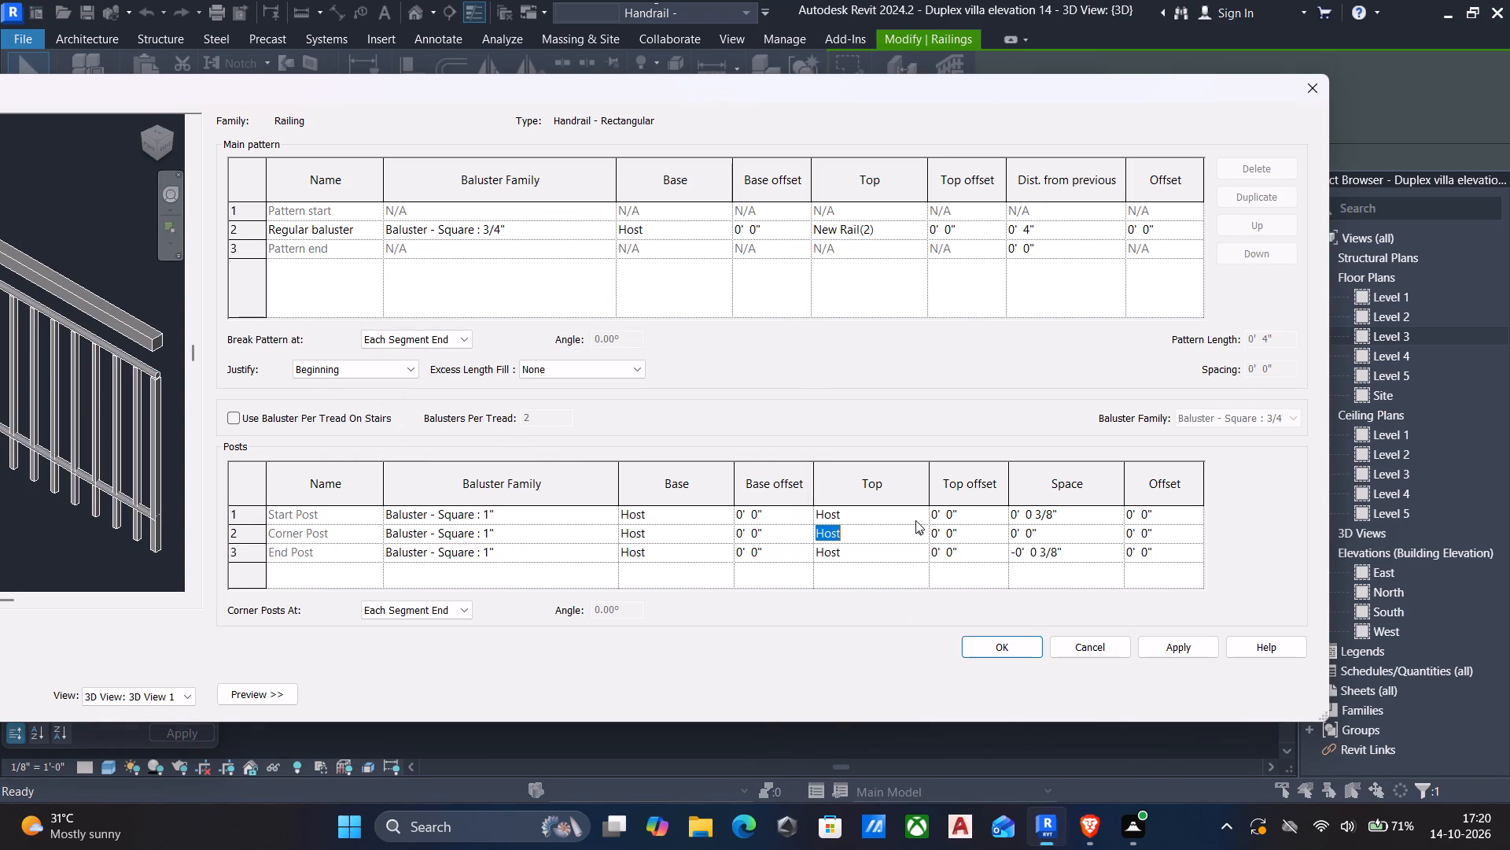
{"action": "left_click", "coordinate": [919, 516]}
{"action": "scroll", "coordinate": [900, 575], "scroll_direction": "down", "scroll_amount": 1}
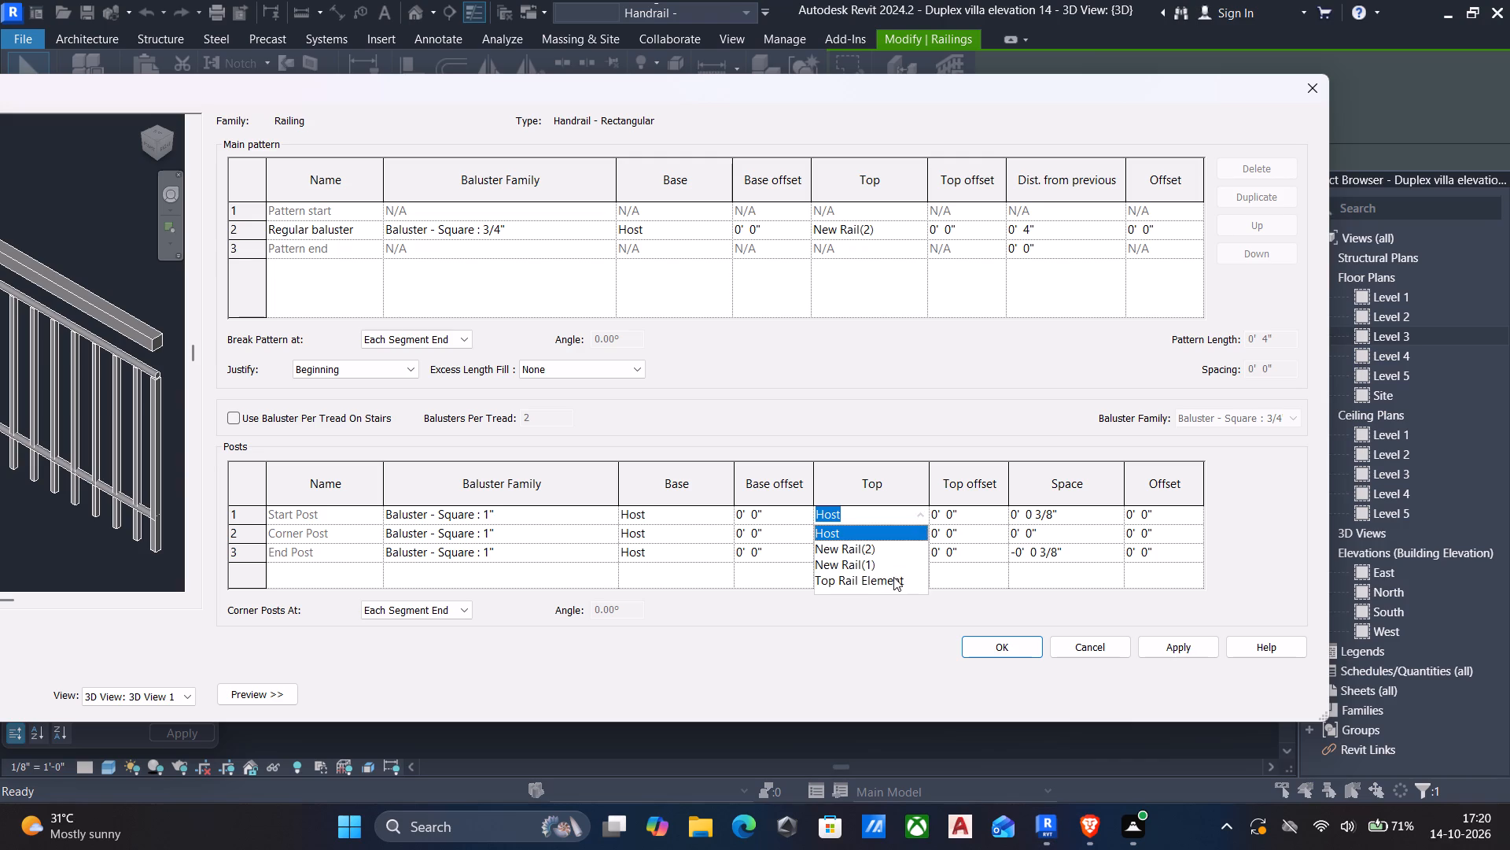
{"action": "left_click", "coordinate": [861, 583]}
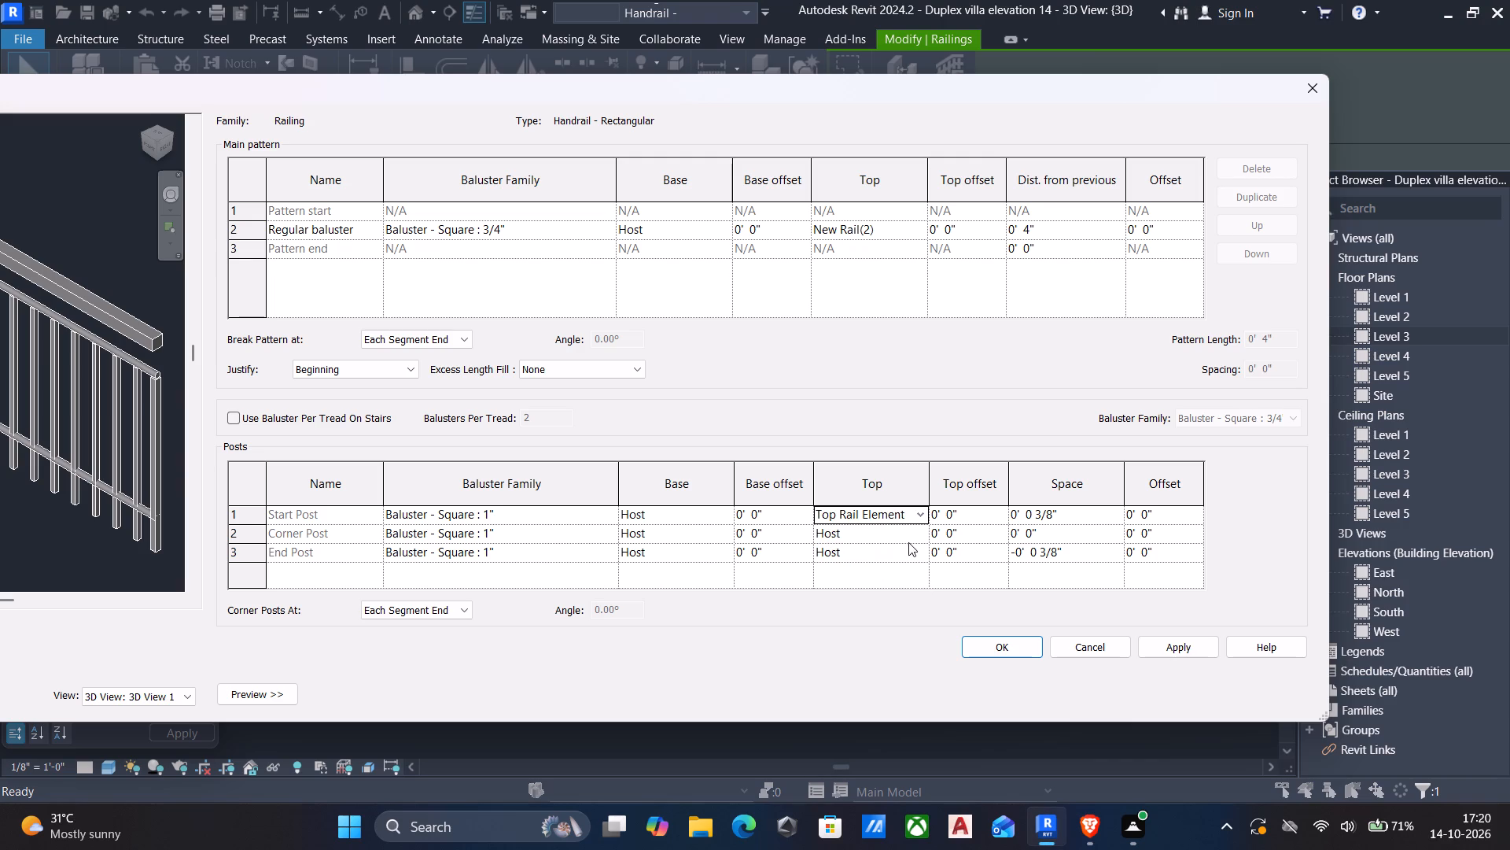
{"action": "left_click", "coordinate": [920, 530]}
{"action": "left_click", "coordinate": [882, 597]}
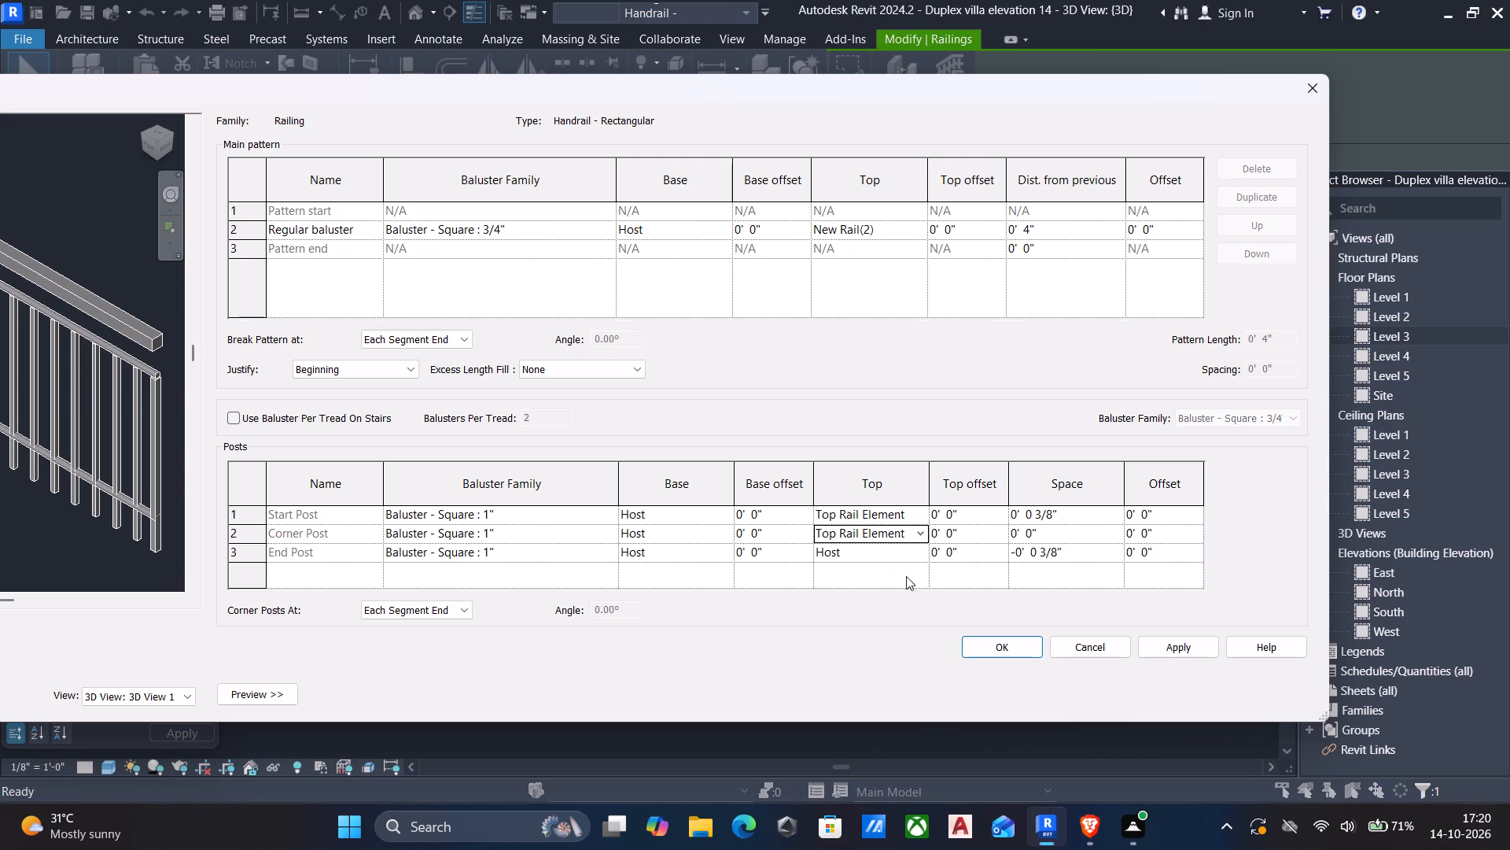
{"action": "left_click", "coordinate": [920, 552]}
{"action": "left_click", "coordinate": [871, 615]}
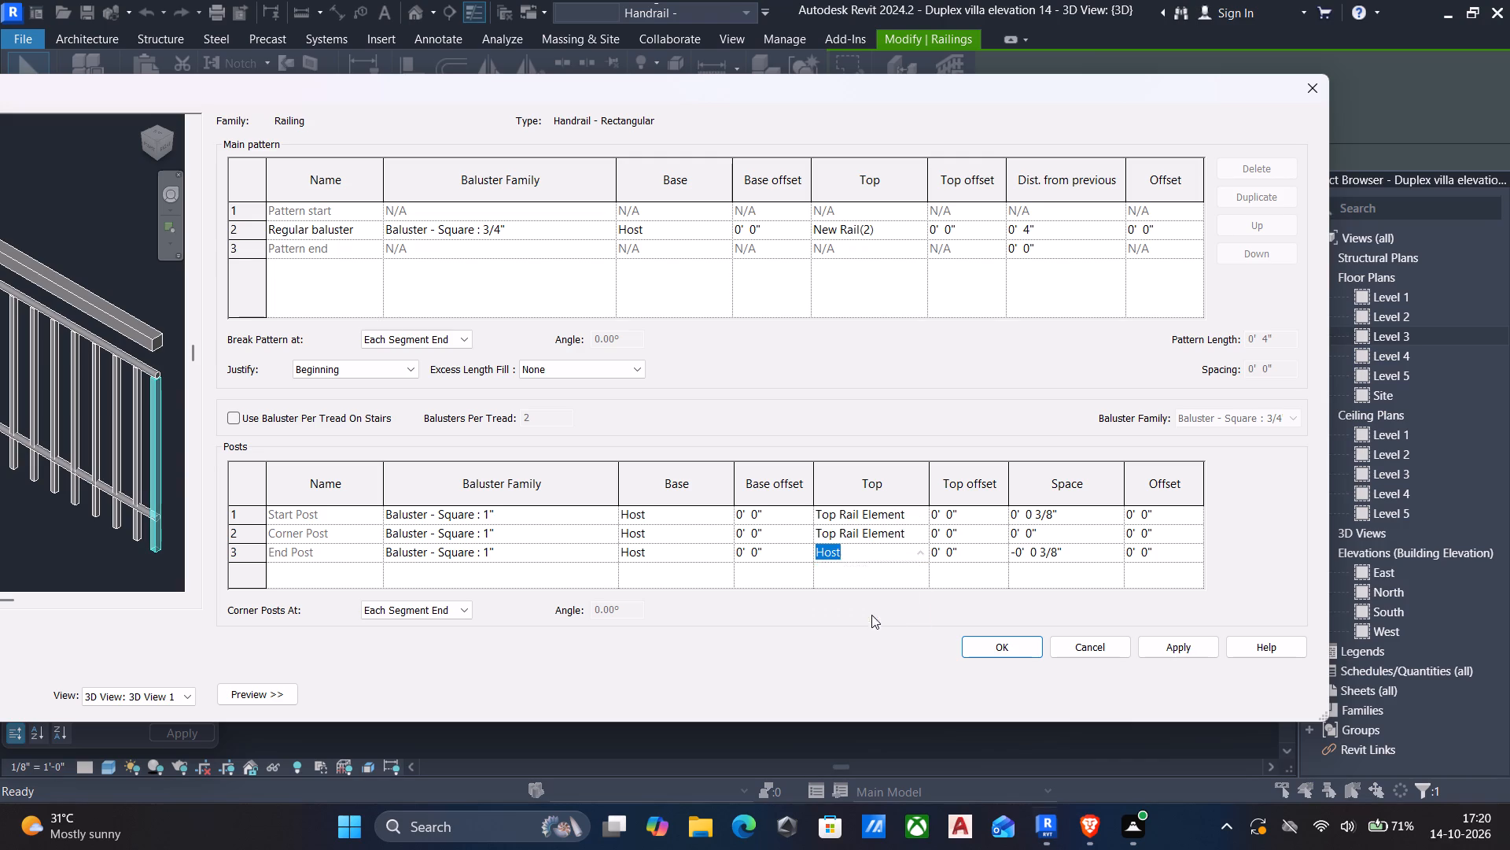
{"action": "left_click", "coordinate": [1177, 642]}
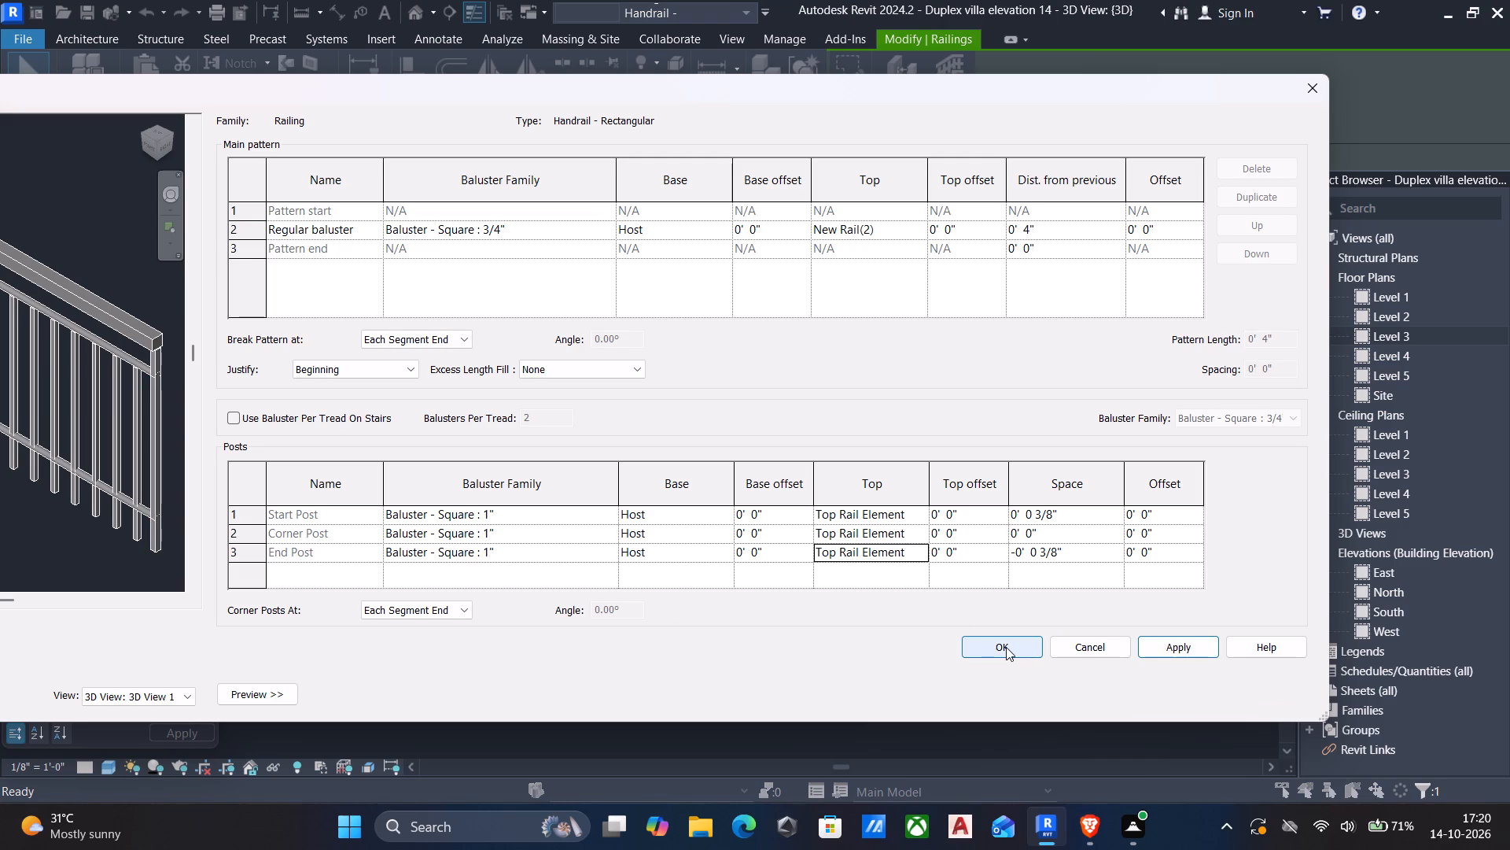
Refresh the railing preview, and apply and accept the baluster placement and the Handrail - Rectangular type properties.
{"action": "left_click", "coordinate": [282, 696]}
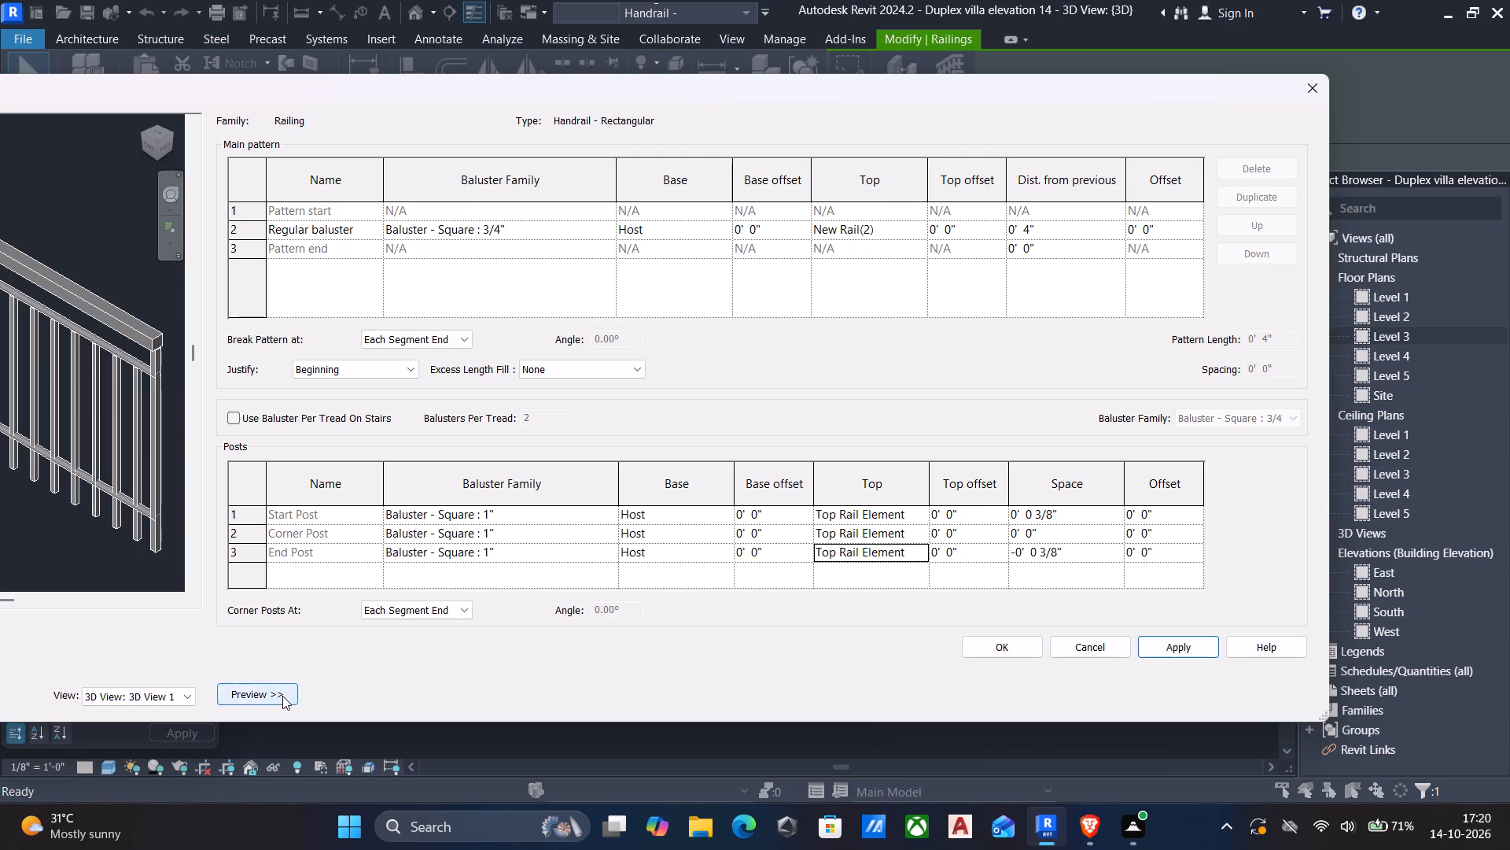
{"action": "left_click", "coordinate": [94, 698]}
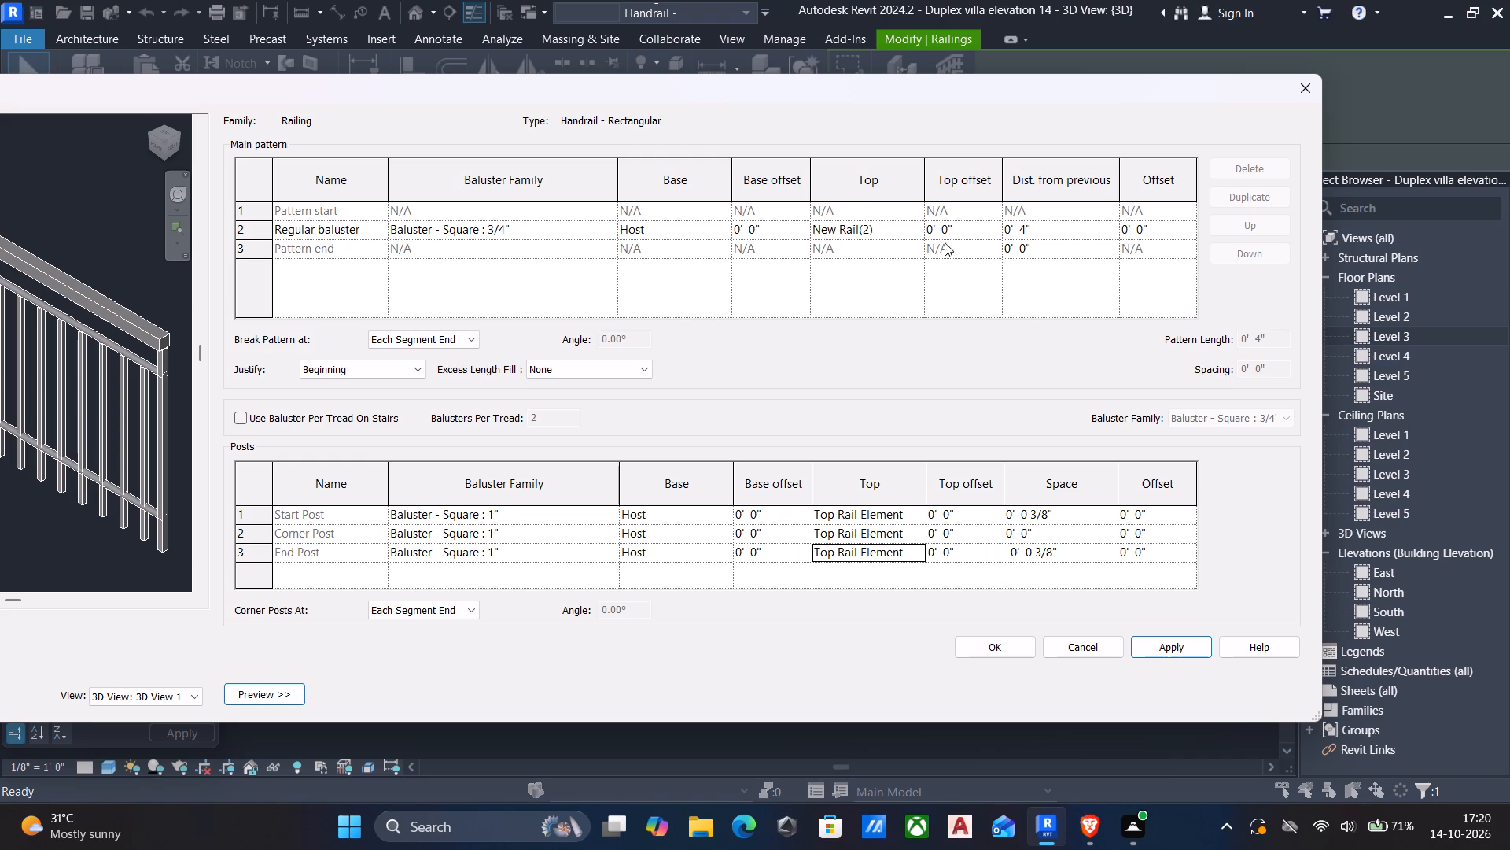
{"action": "left_click", "coordinate": [1166, 641]}
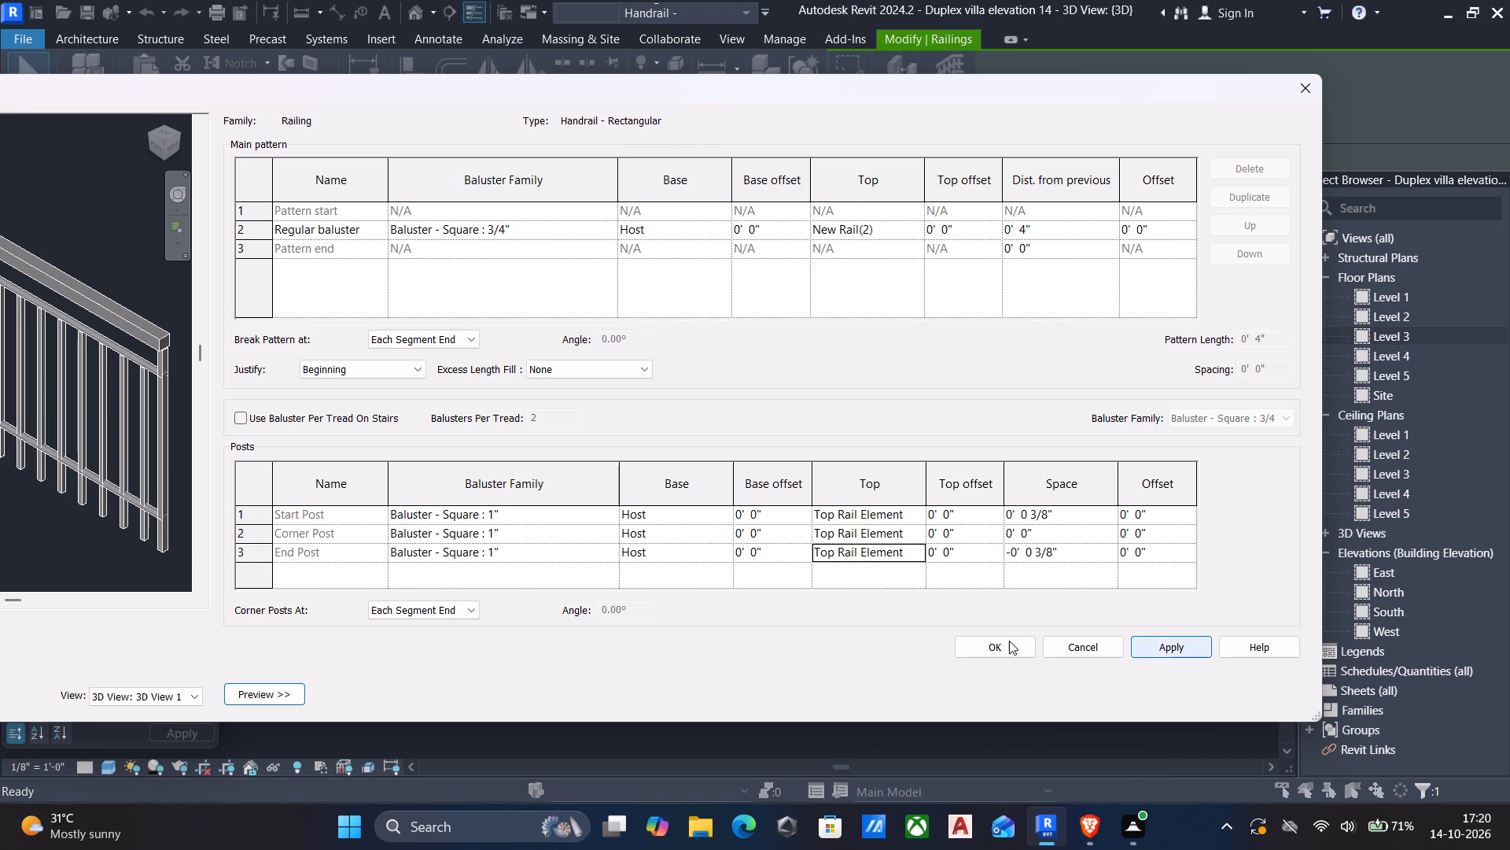
{"action": "left_click", "coordinate": [994, 640]}
{"action": "left_click", "coordinate": [1305, 677]}
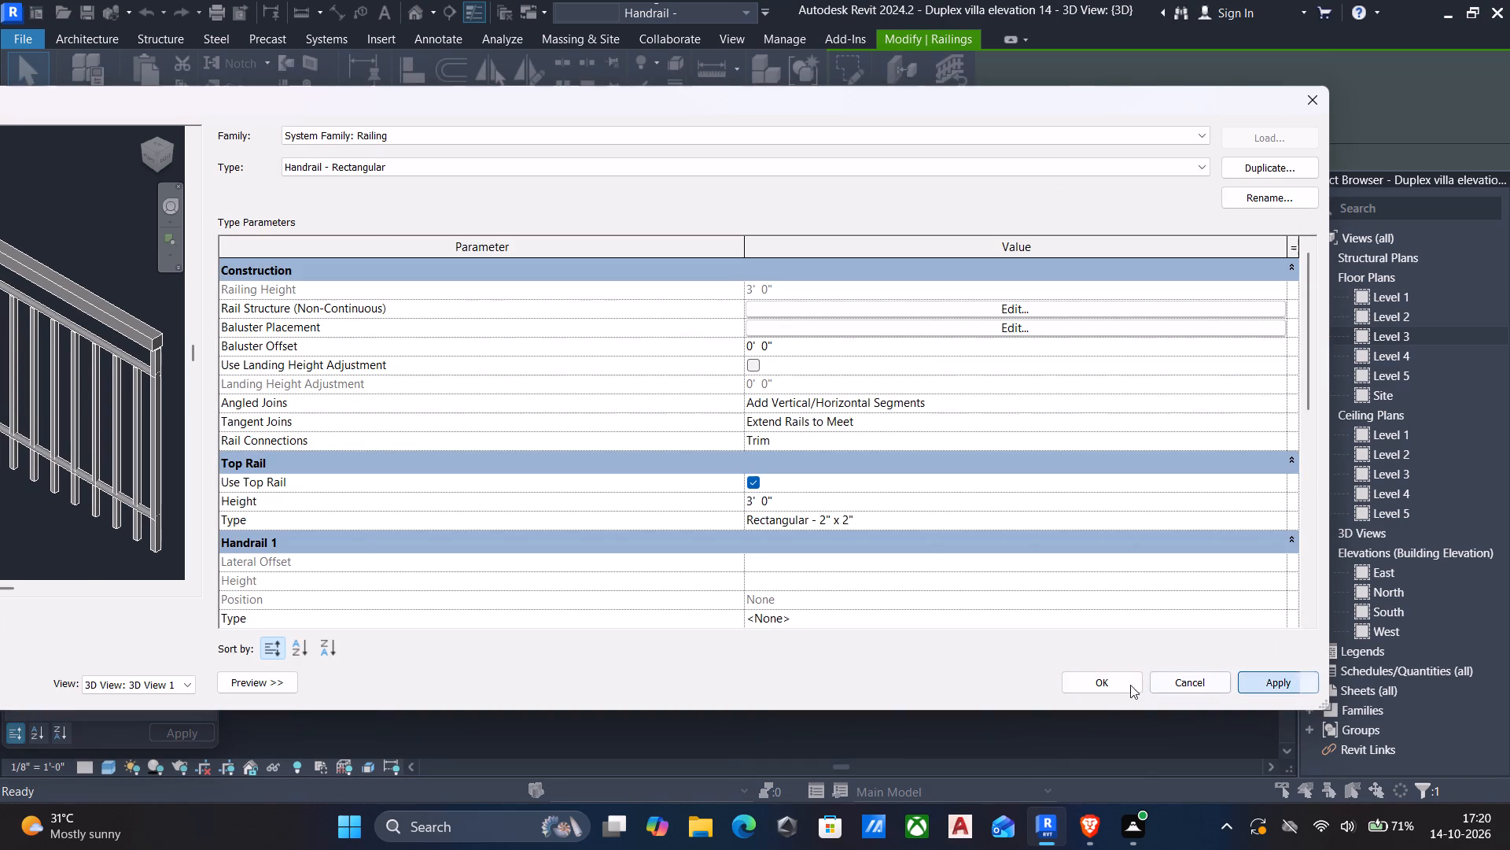
{"action": "left_click", "coordinate": [1109, 684]}
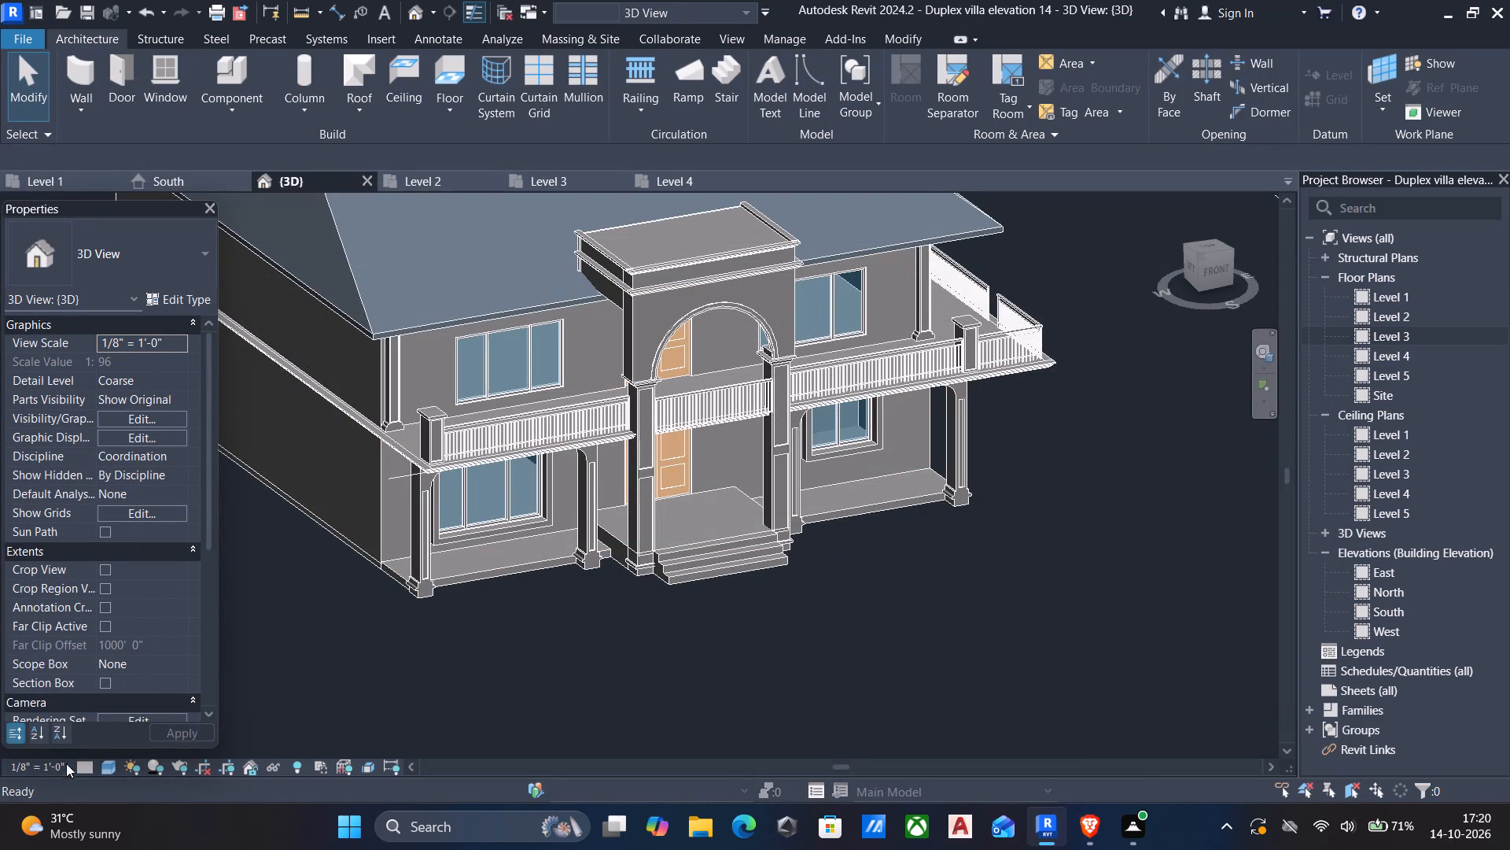
Switch the 3D view to the Realistic visual style and dismiss the save reminder without saving.
{"action": "left_click", "coordinate": [106, 767]}
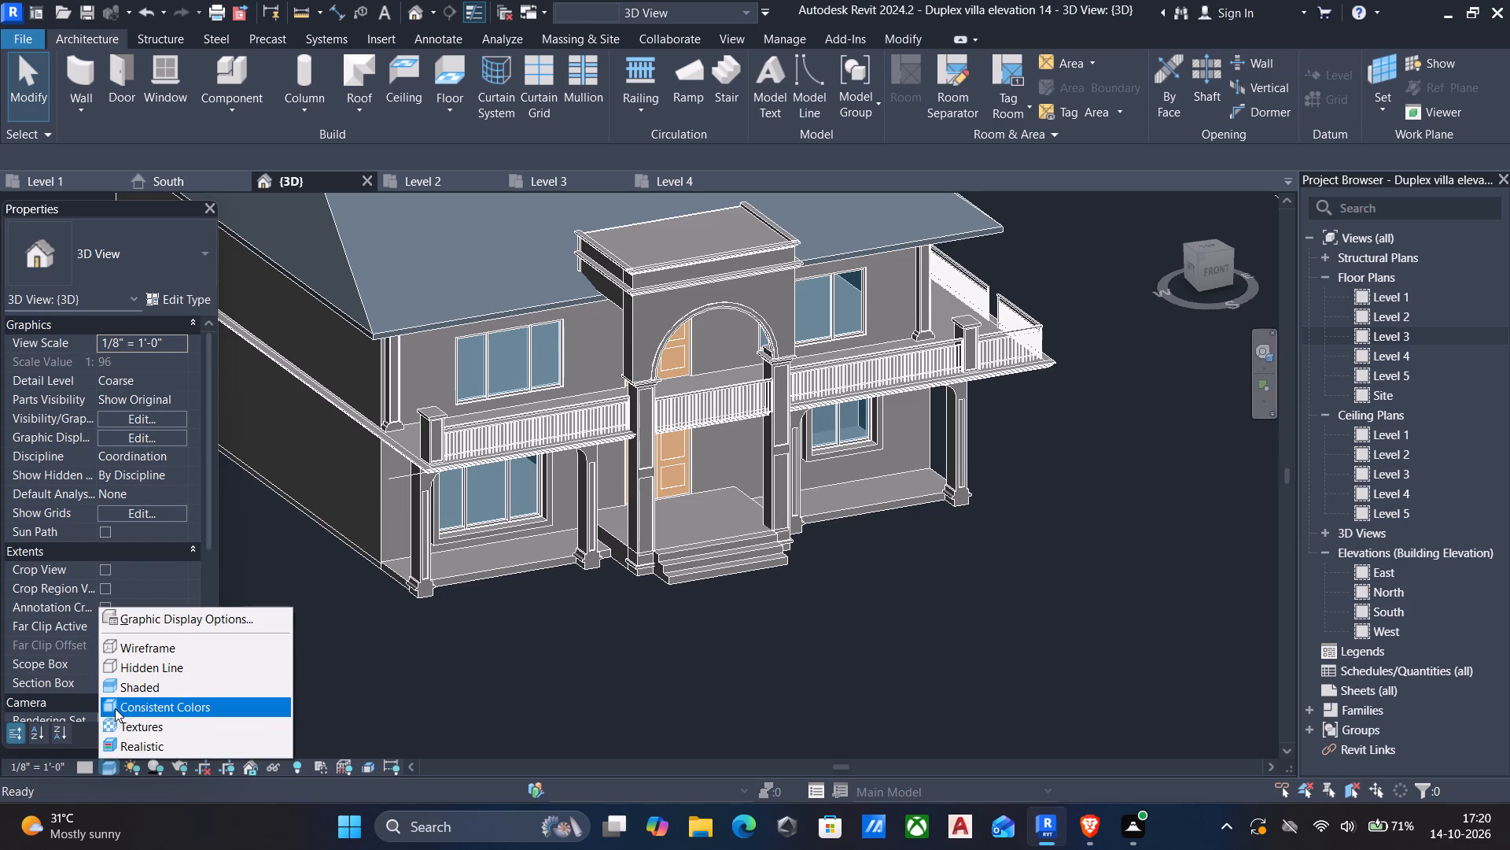
{"action": "left_click", "coordinate": [148, 748]}
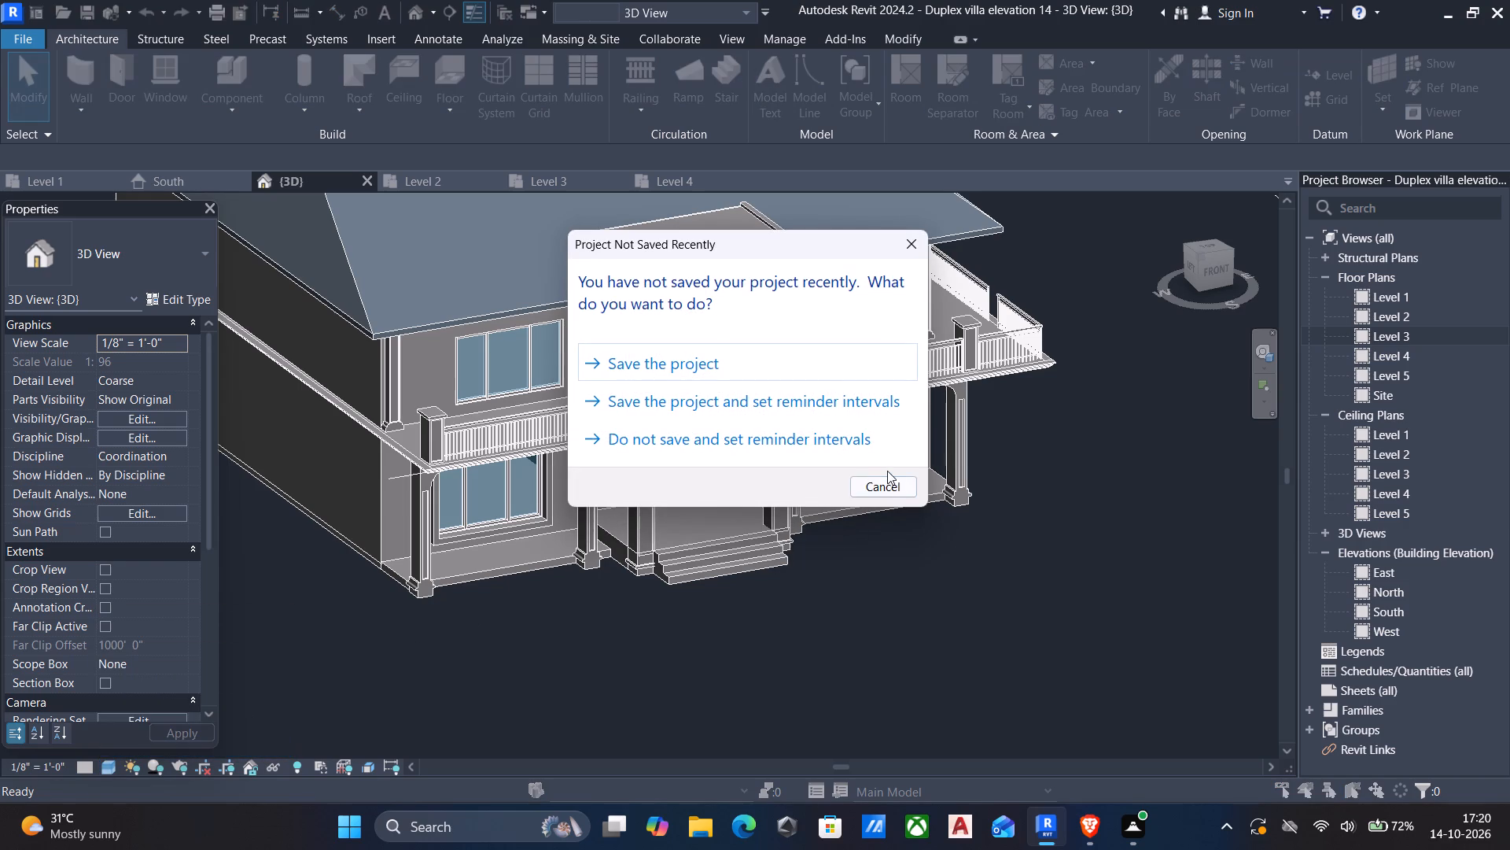
{"action": "left_click_drag", "start_coordinate": [891, 474], "coordinate": [889, 484]}
{"action": "left_click", "coordinate": [885, 492]}
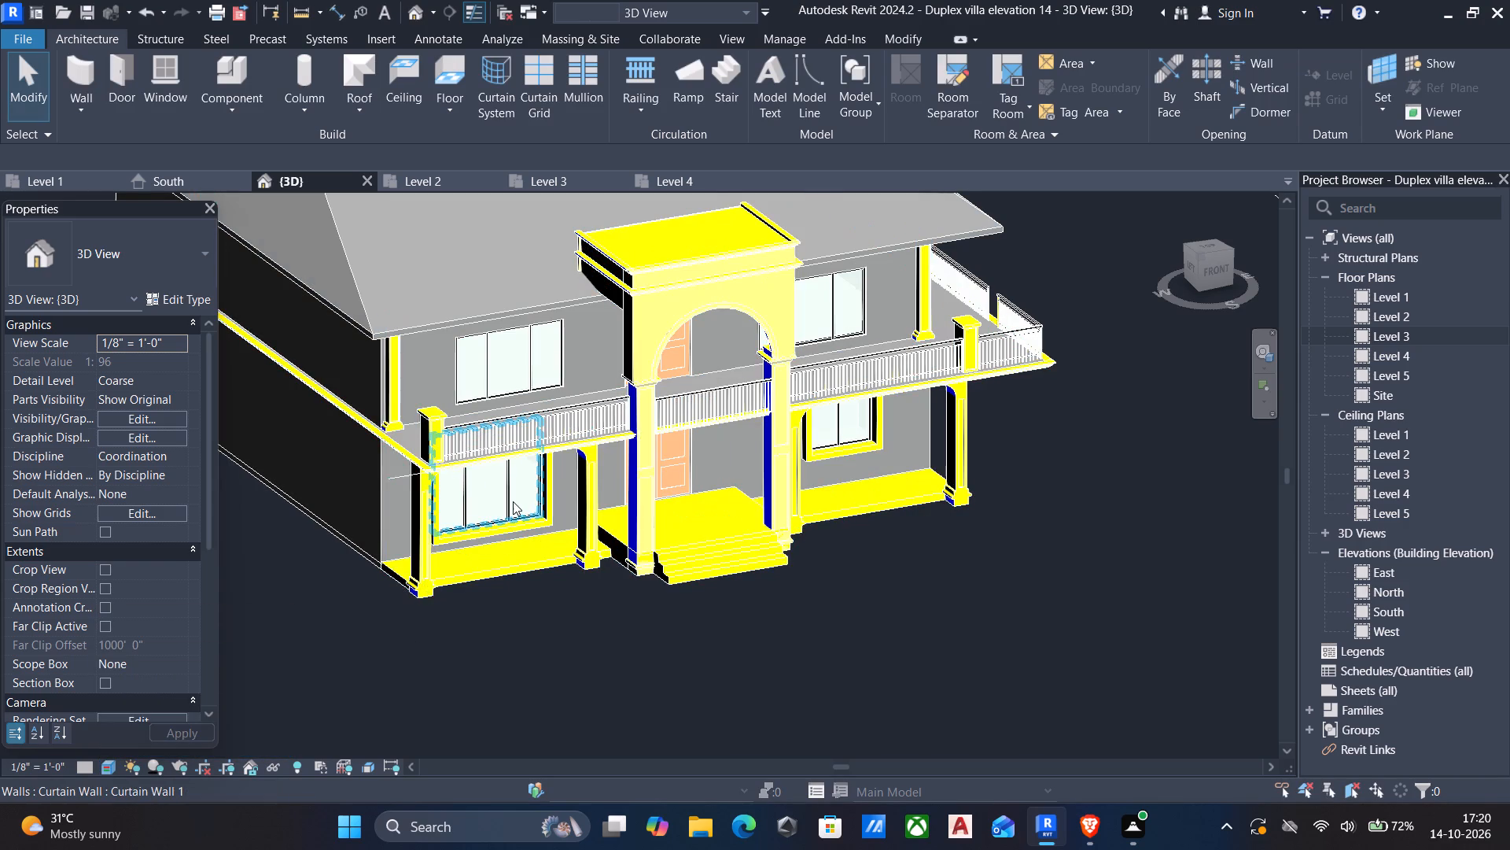
Examine the balcony railings along the front facade up close in the 3D view.
{"action": "scroll", "coordinate": [512, 501], "scroll_direction": "up", "scroll_amount": 6}
{"action": "scroll", "coordinate": [684, 351], "scroll_direction": "up", "scroll_amount": 5}
{"action": "scroll", "coordinate": [569, 253], "scroll_direction": "up", "scroll_amount": 2}
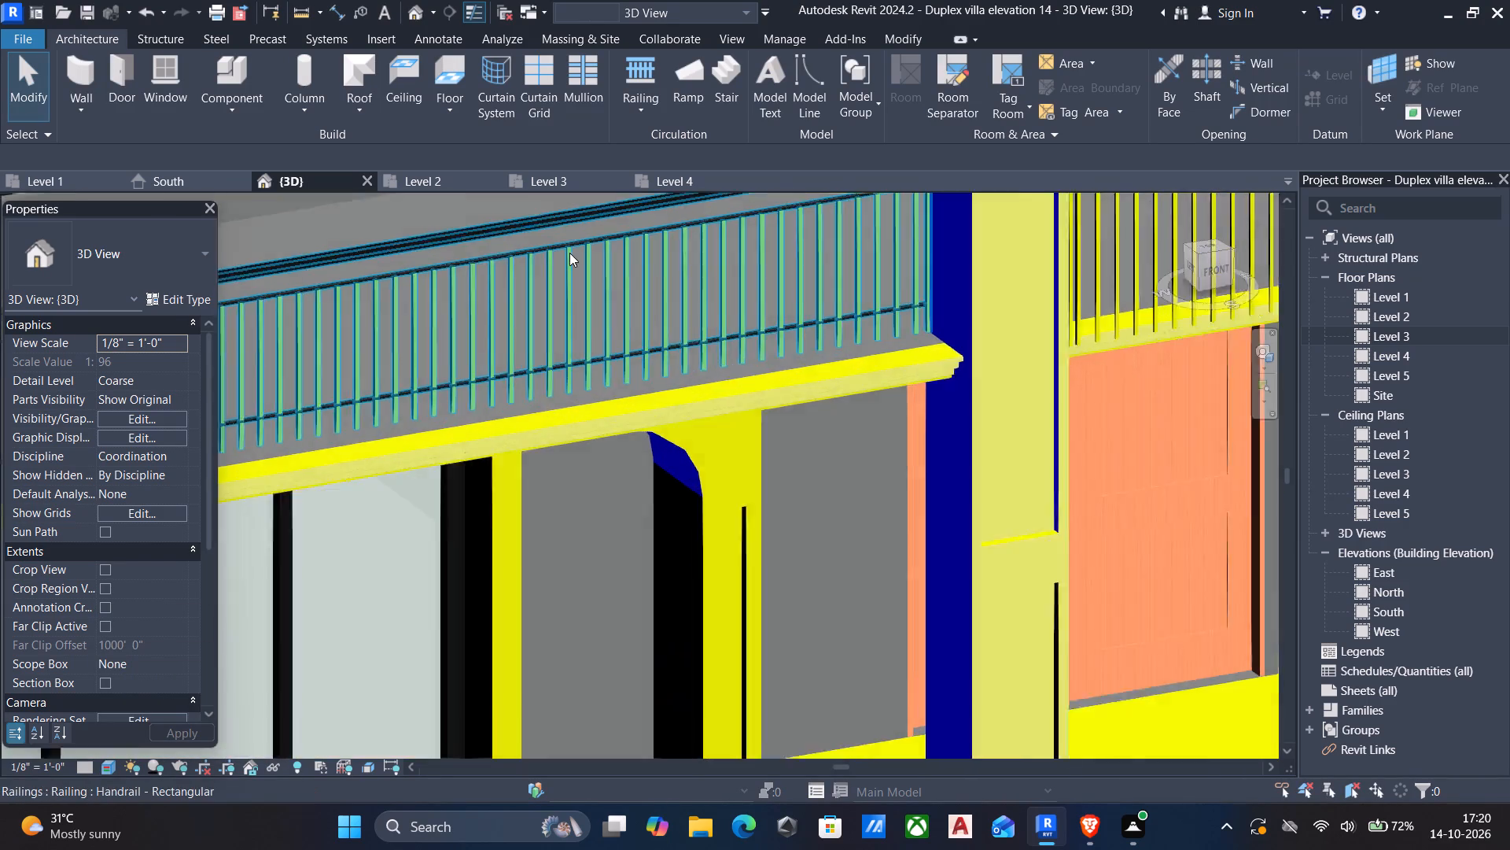
{"action": "scroll", "coordinate": [569, 253], "scroll_direction": "up", "scroll_amount": 4}
{"action": "scroll", "coordinate": [691, 309], "scroll_direction": "down", "scroll_amount": 13}
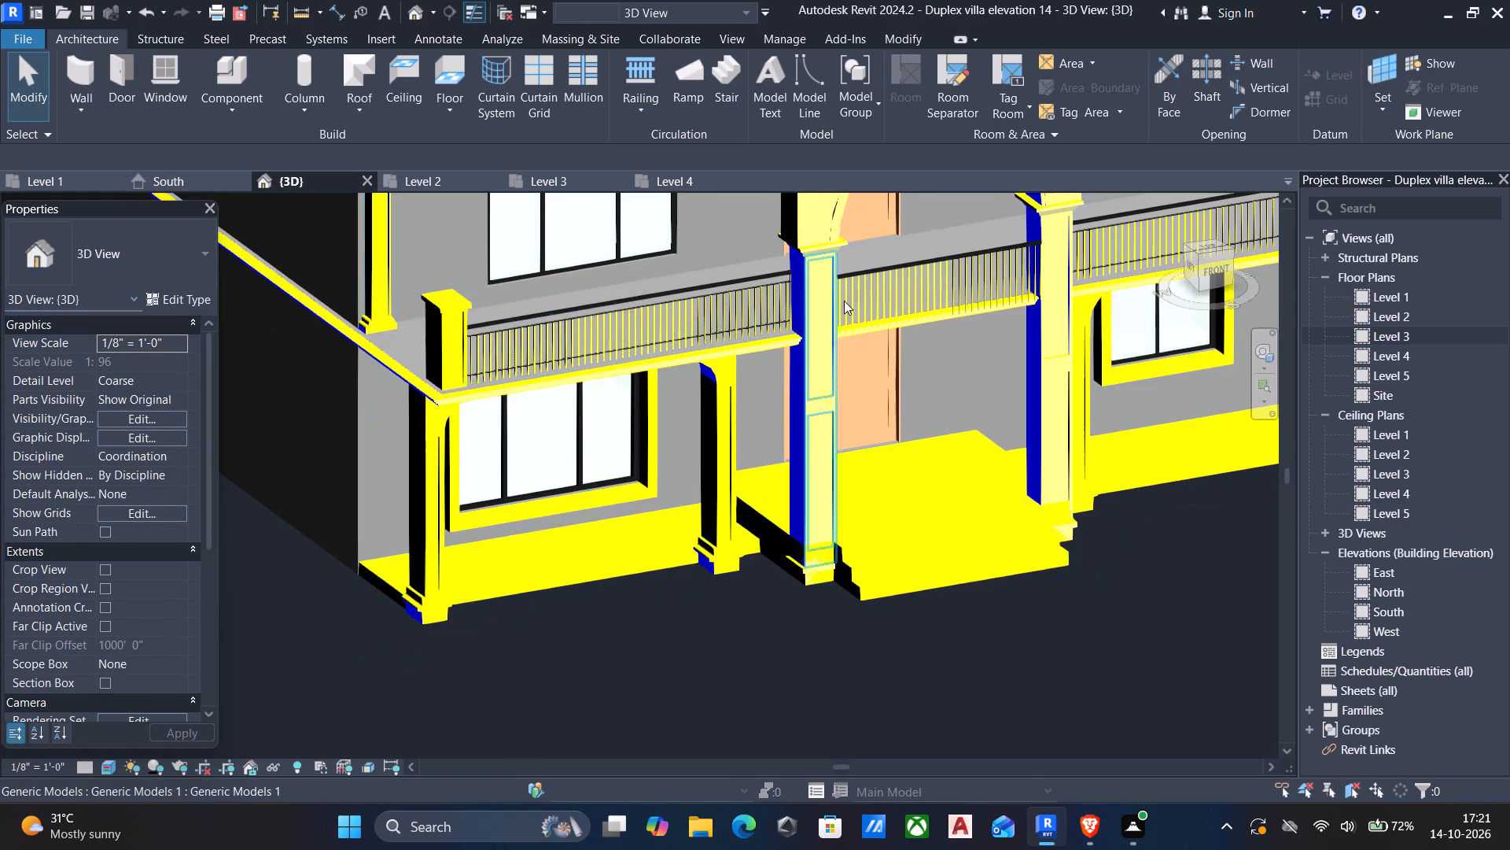
{"action": "middle_click_drag", "start_coordinate": [874, 287], "coordinate": [702, 391]}
{"action": "scroll", "coordinate": [702, 391], "scroll_direction": "down", "scroll_amount": 3}
{"action": "scroll", "coordinate": [1077, 275], "scroll_direction": "up", "scroll_amount": 3}
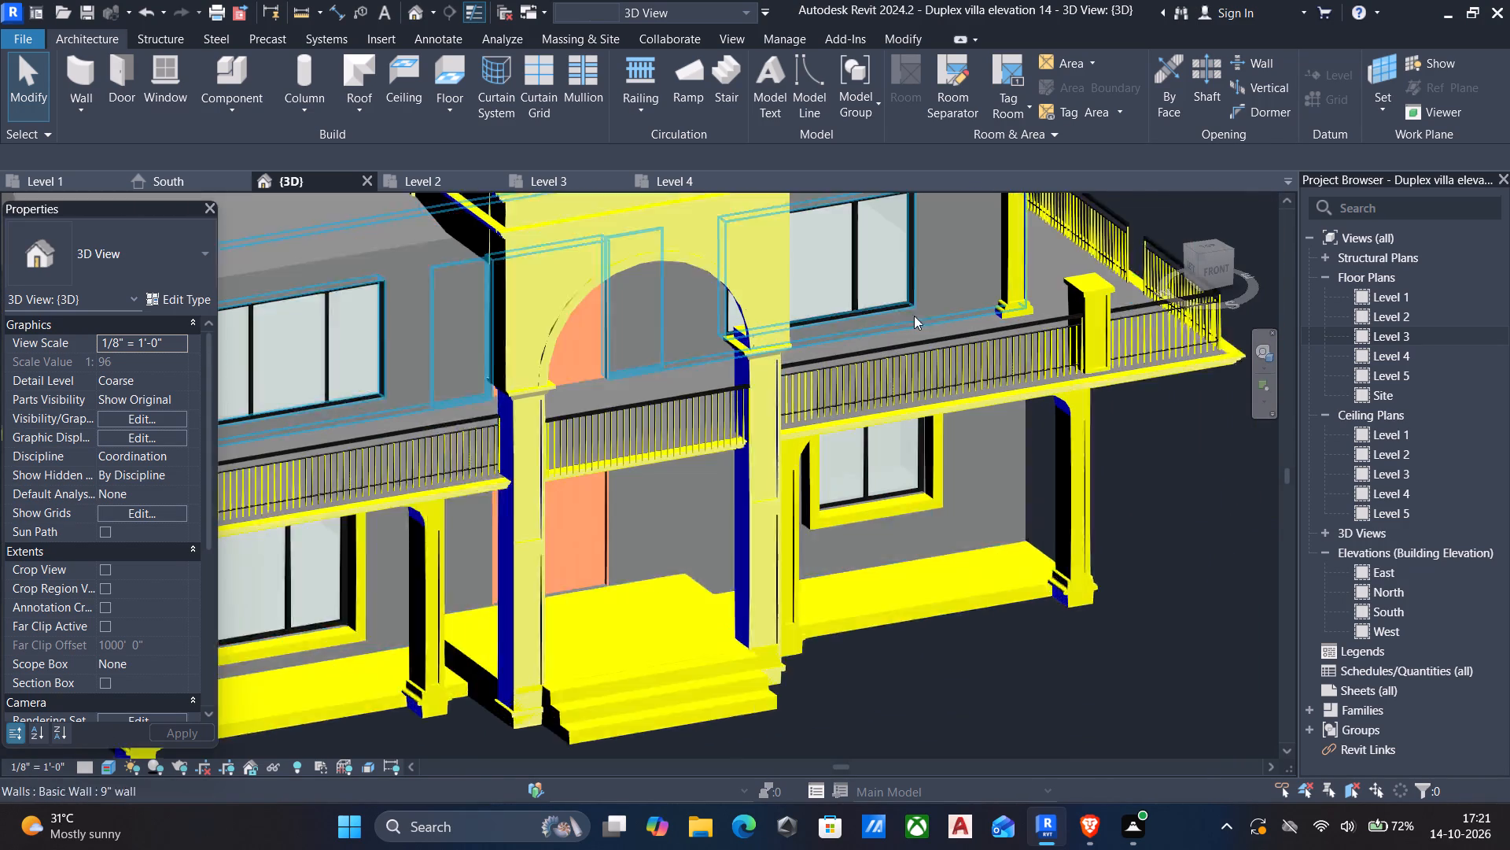
{"action": "scroll", "coordinate": [914, 316], "scroll_direction": "up", "scroll_amount": 1}
Open the baluster placement of the railing between the entrance columns and check the regular baluster's base and top reference options.
{"action": "left_click", "coordinate": [517, 430]}
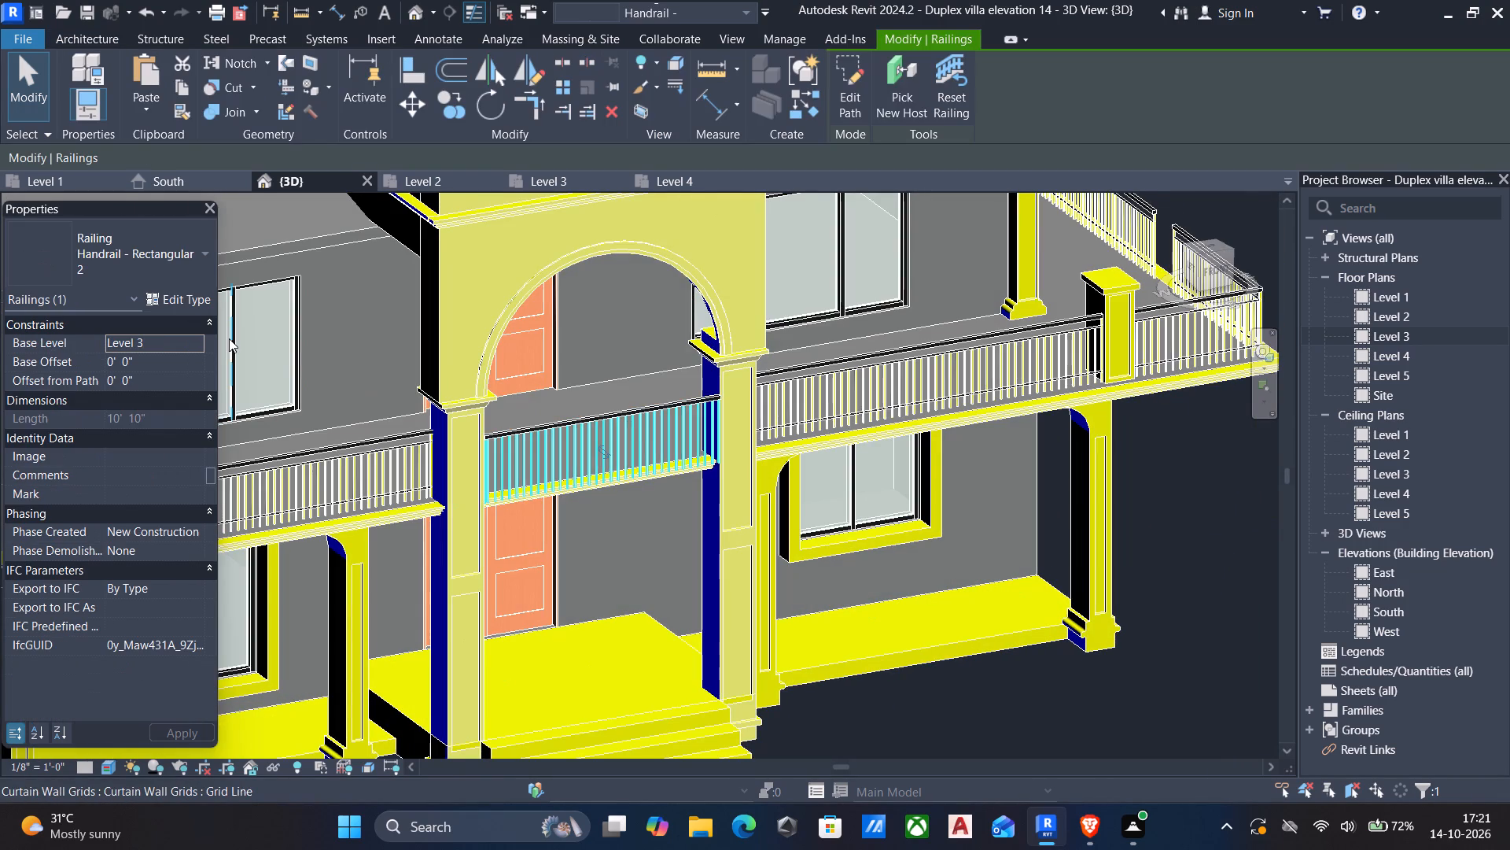
{"action": "scroll", "coordinate": [404, 442], "scroll_direction": "up", "scroll_amount": 6}
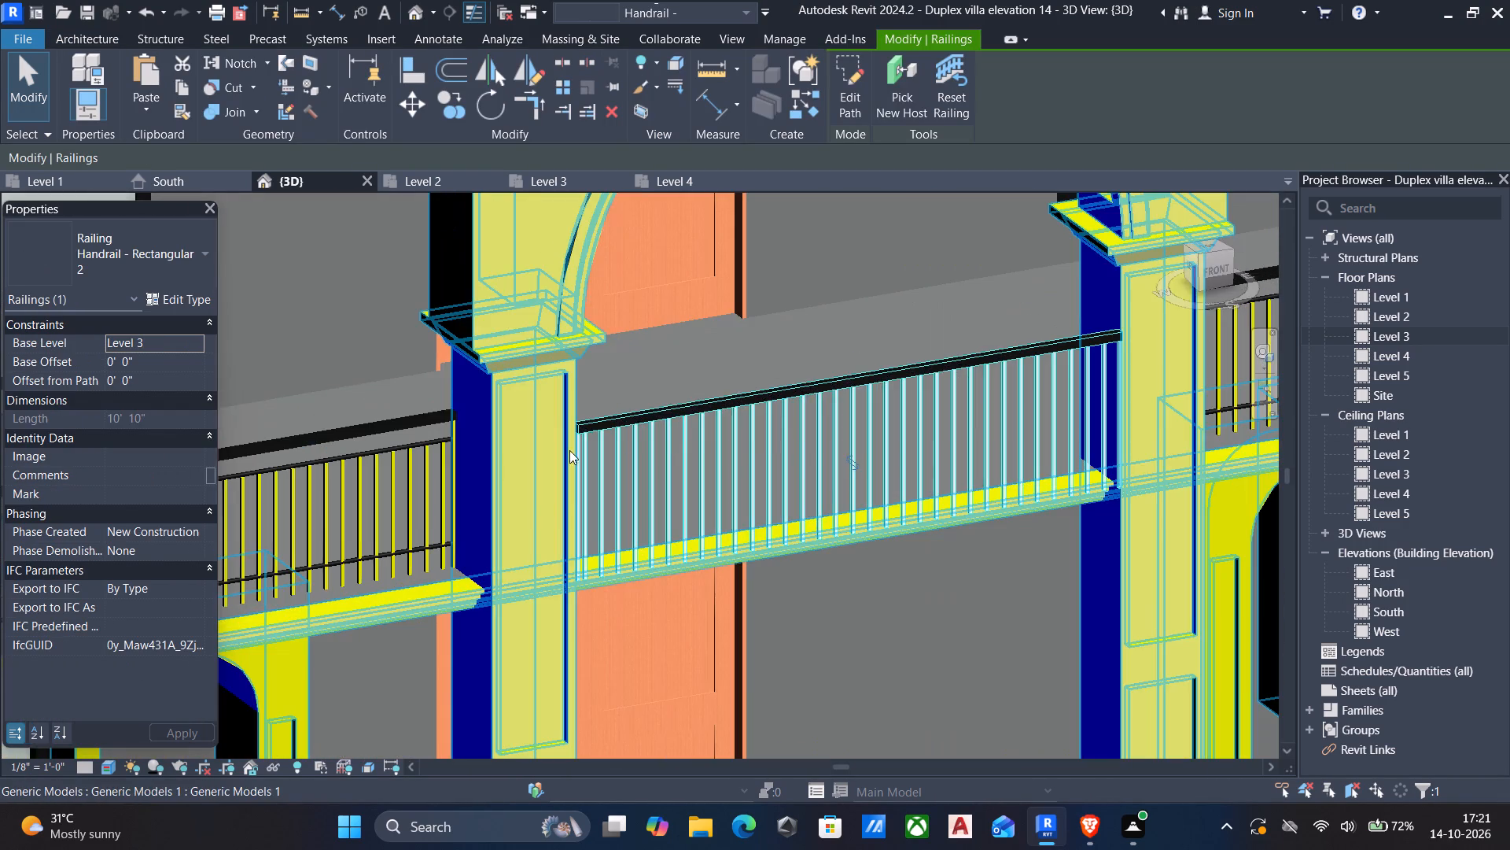
{"action": "middle_click_drag", "start_coordinate": [768, 455], "coordinate": [1007, 379]}
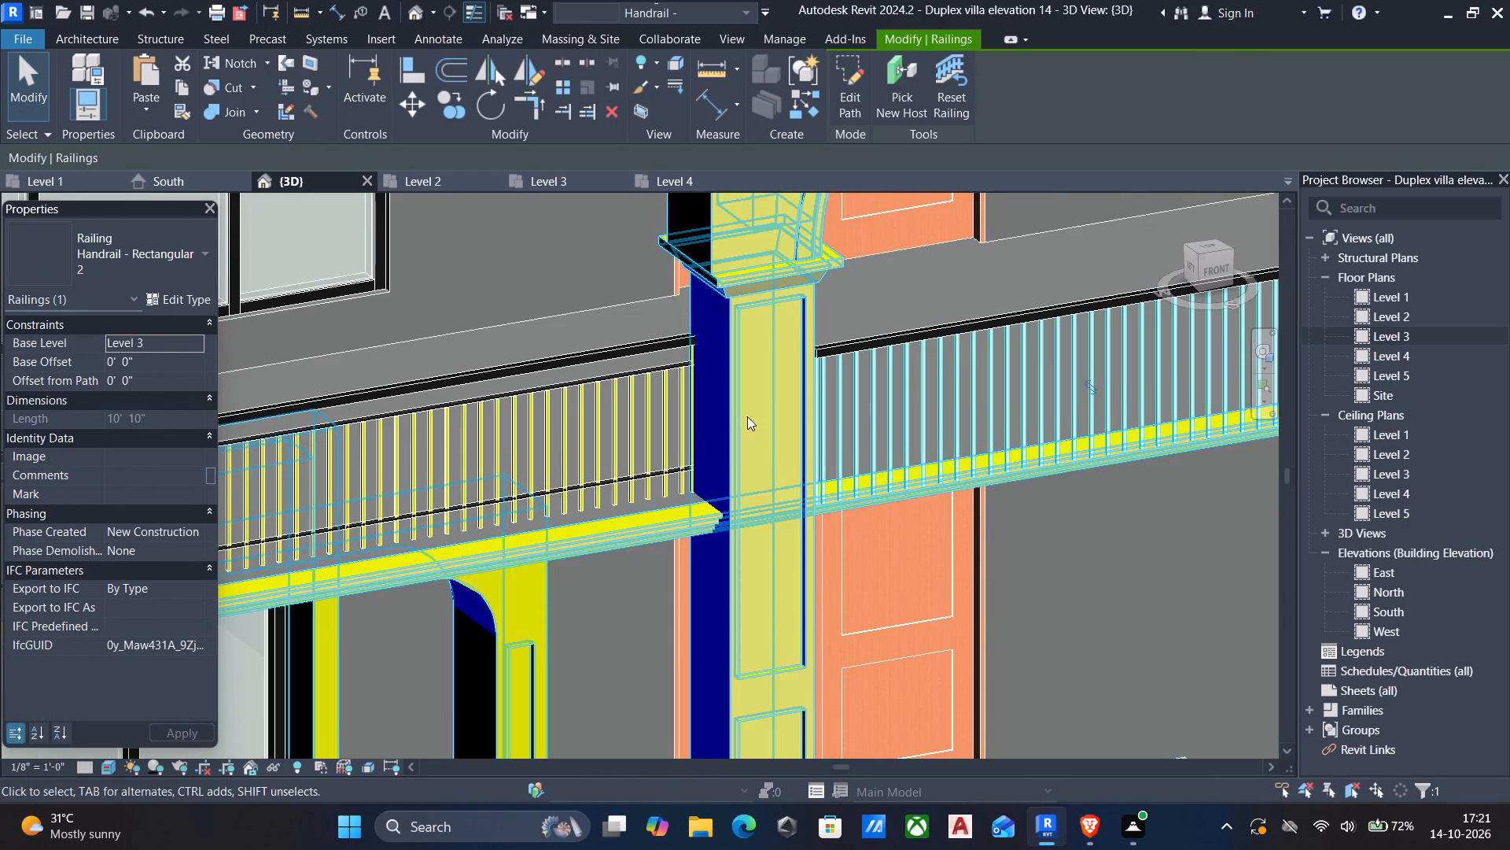
{"action": "left_click", "coordinate": [179, 302]}
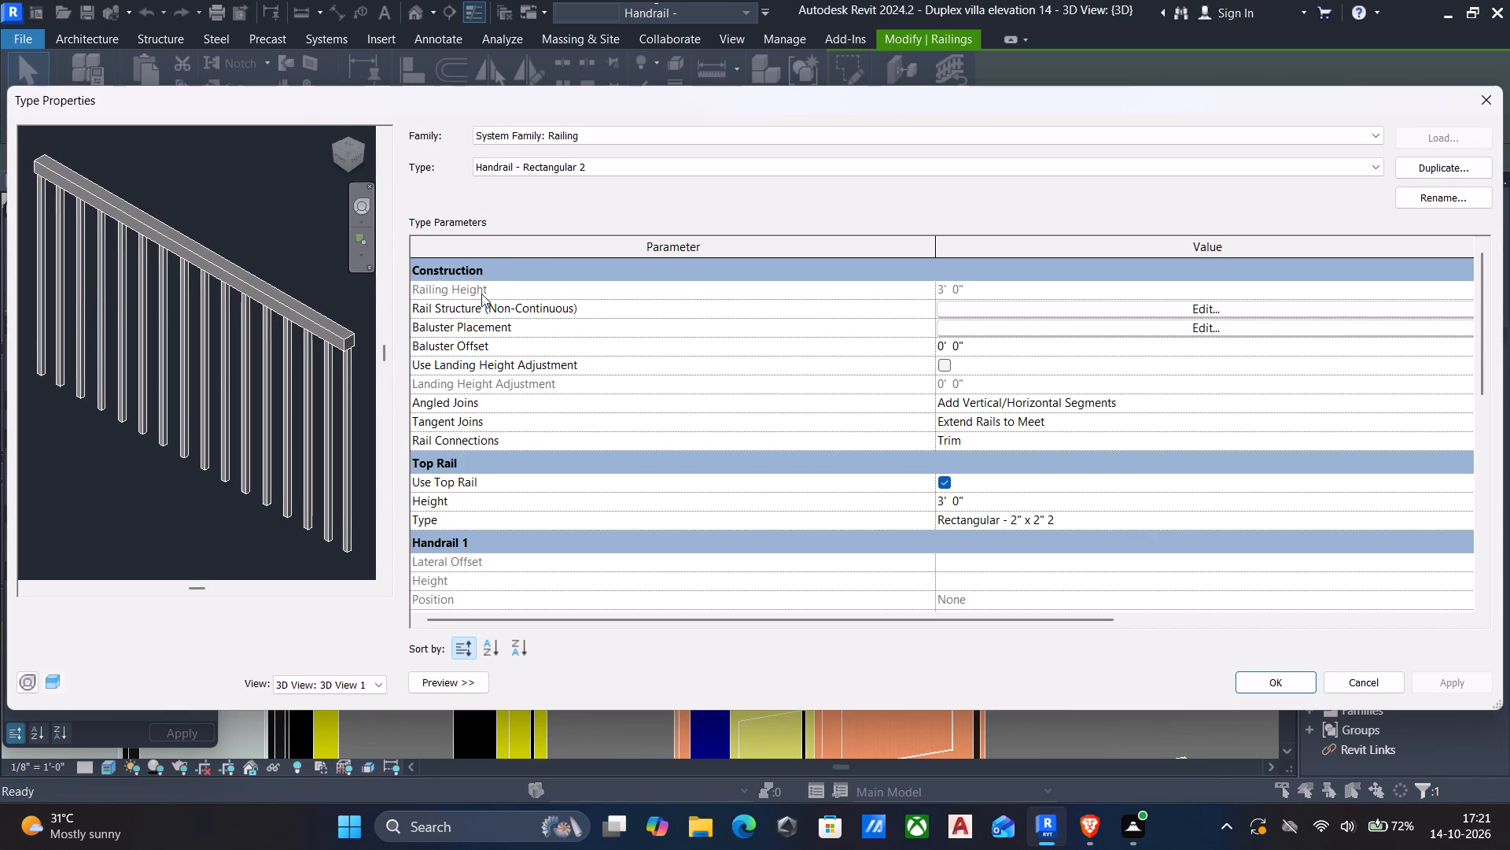
{"action": "left_click", "coordinate": [1202, 327]}
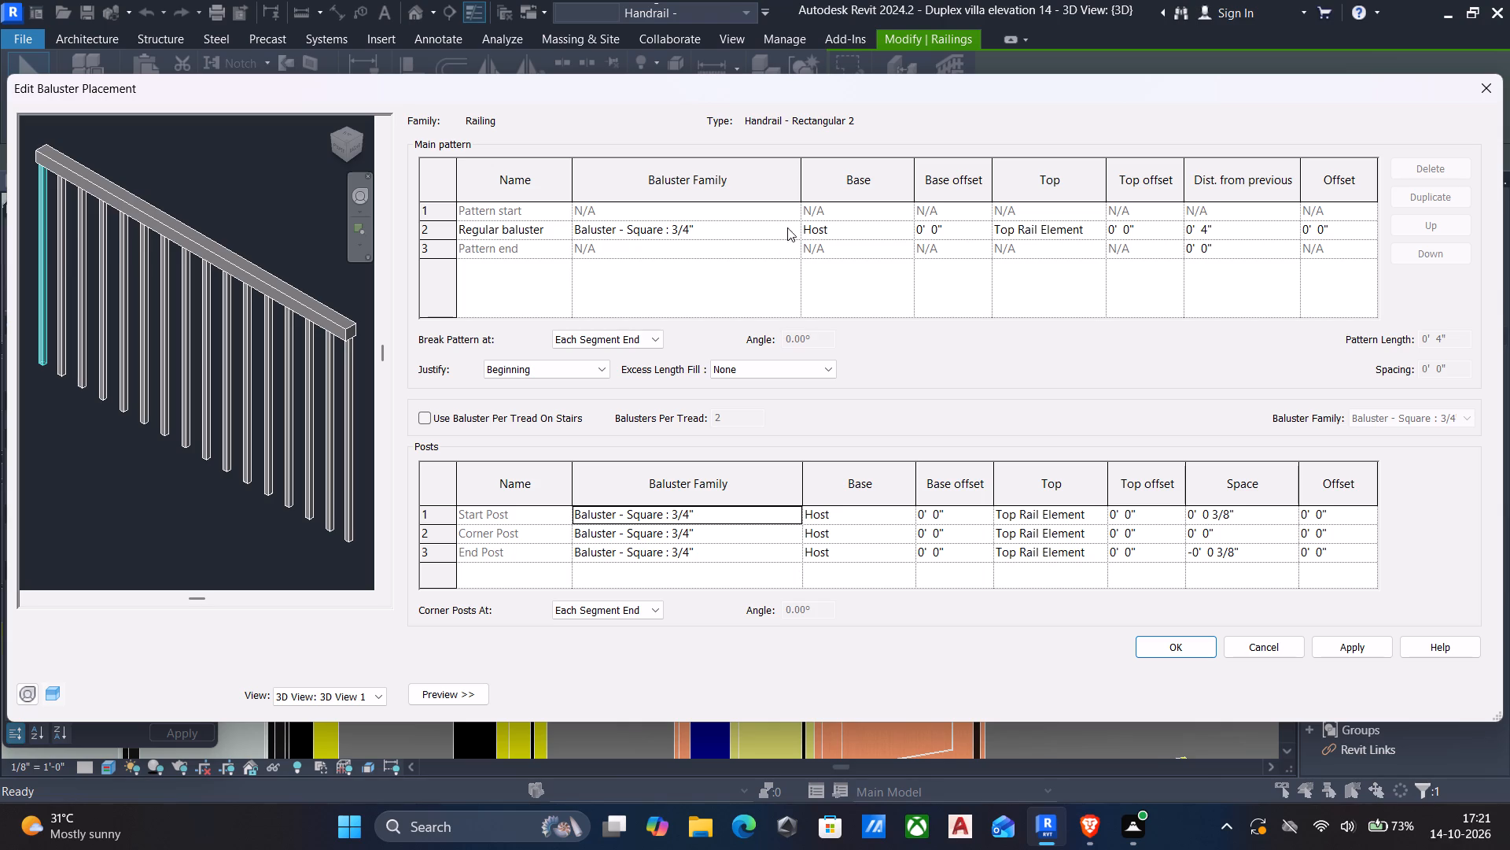
{"action": "left_click", "coordinate": [908, 226]}
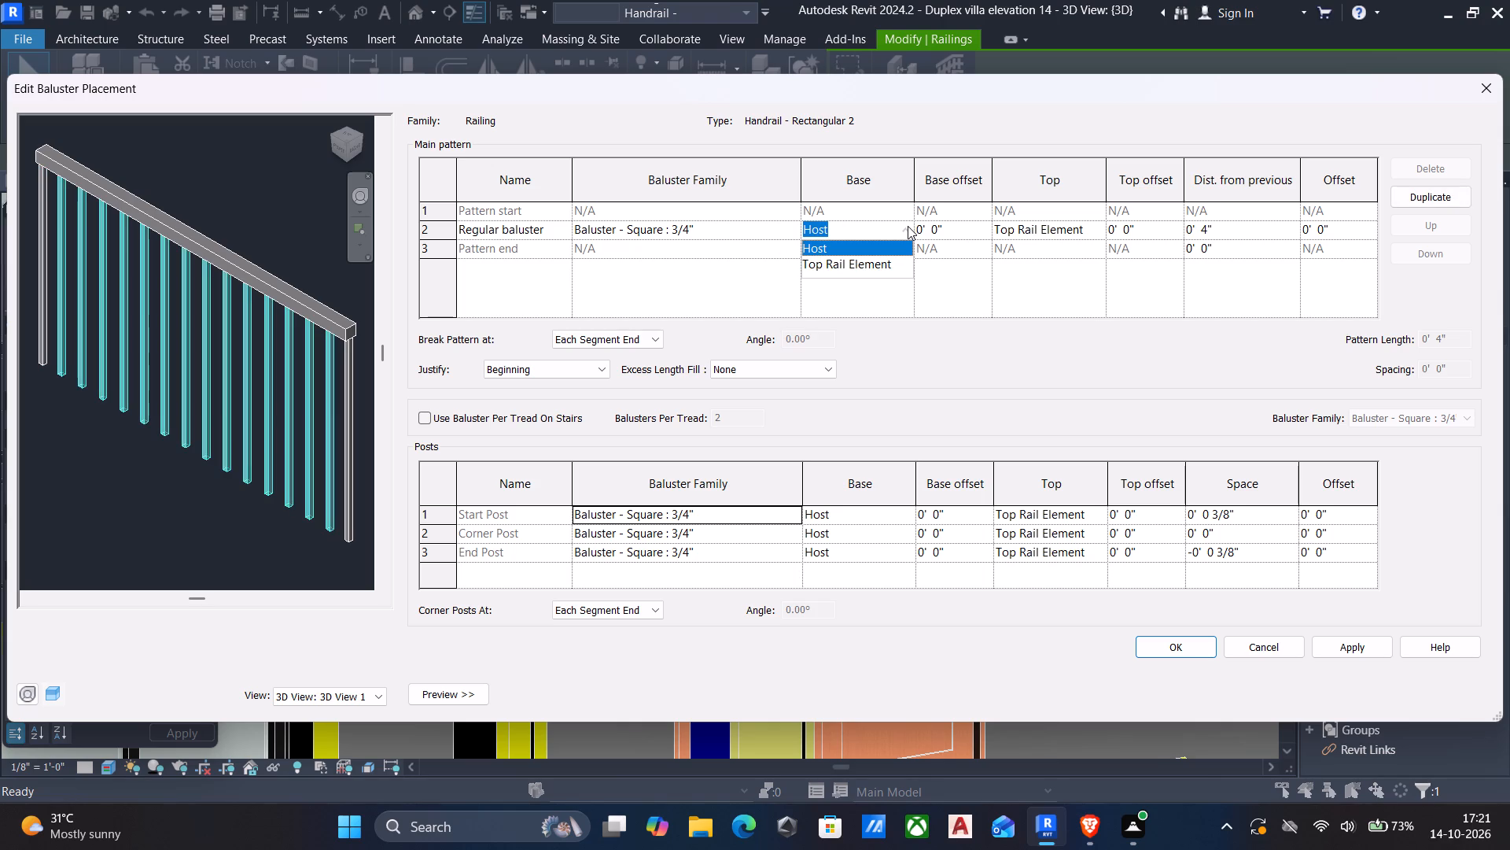
{"action": "left_click", "coordinate": [908, 226]}
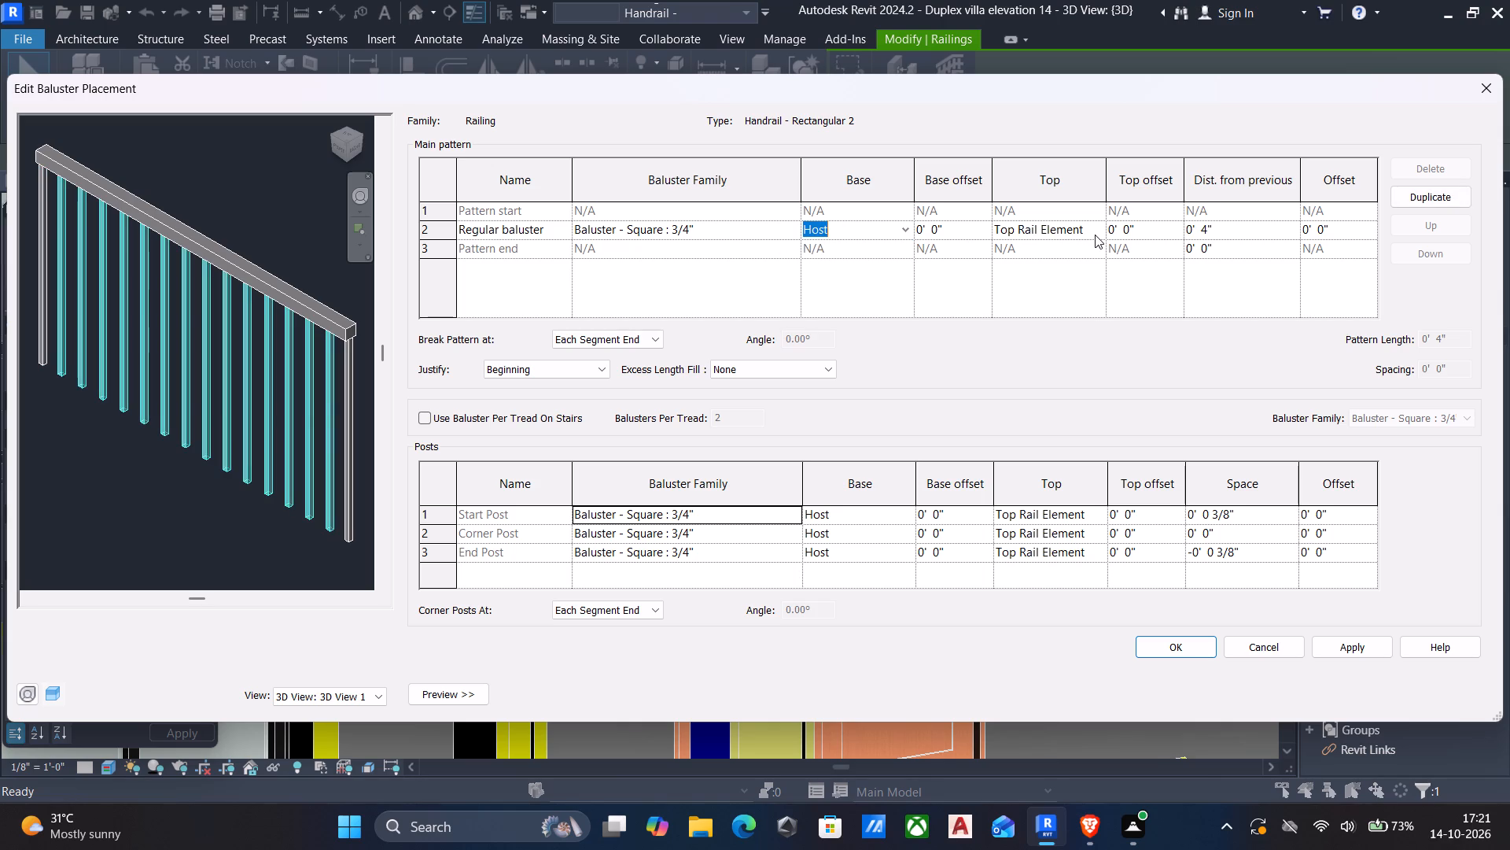
{"action": "left_click", "coordinate": [1095, 235]}
{"action": "left_click", "coordinate": [1089, 235]}
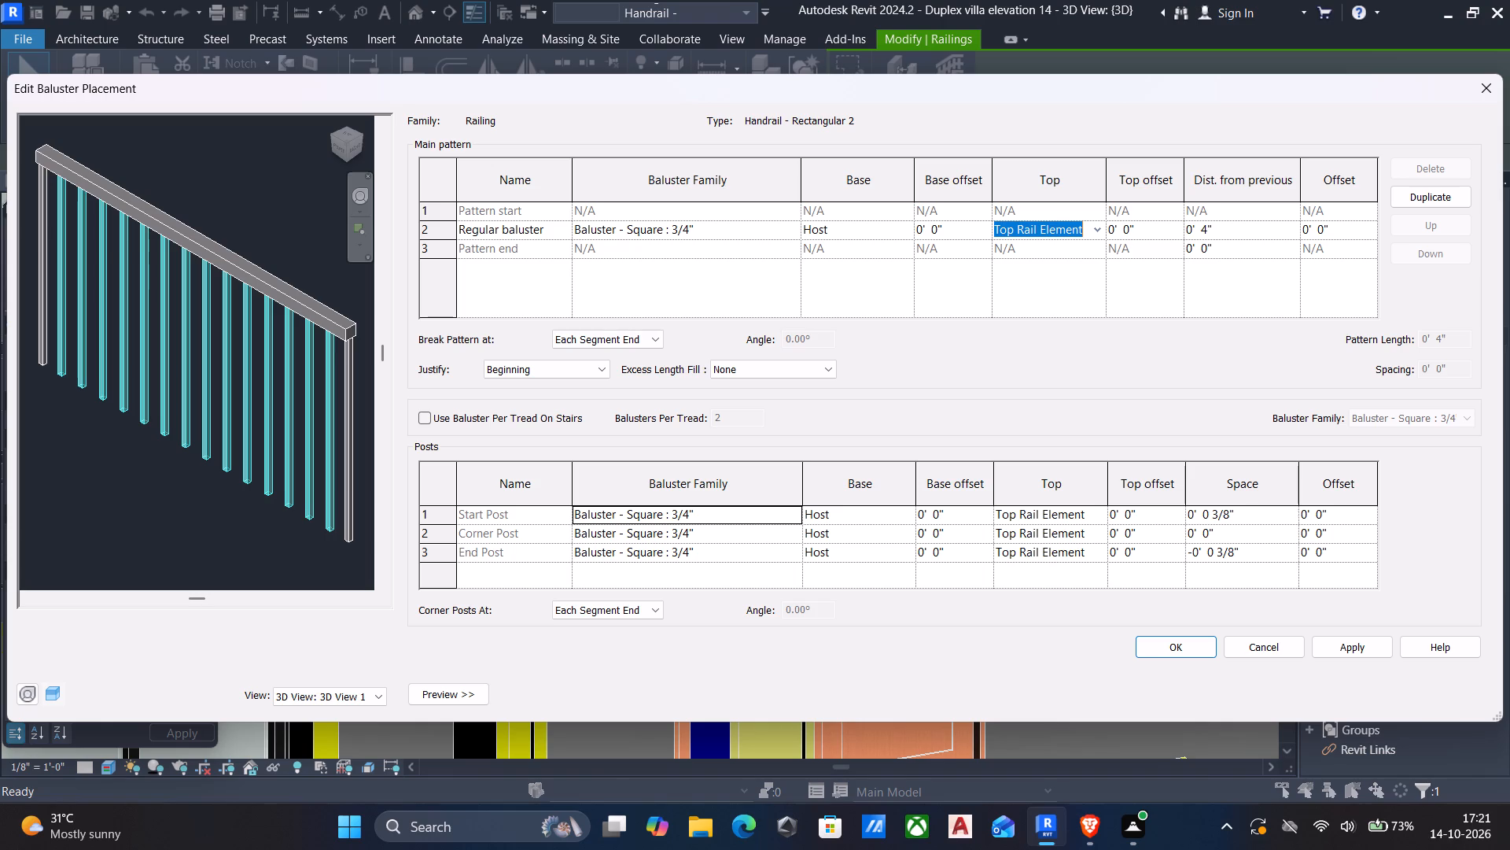
{"action": "left_click", "coordinate": [566, 231]}
{"action": "left_click", "coordinate": [566, 231]}
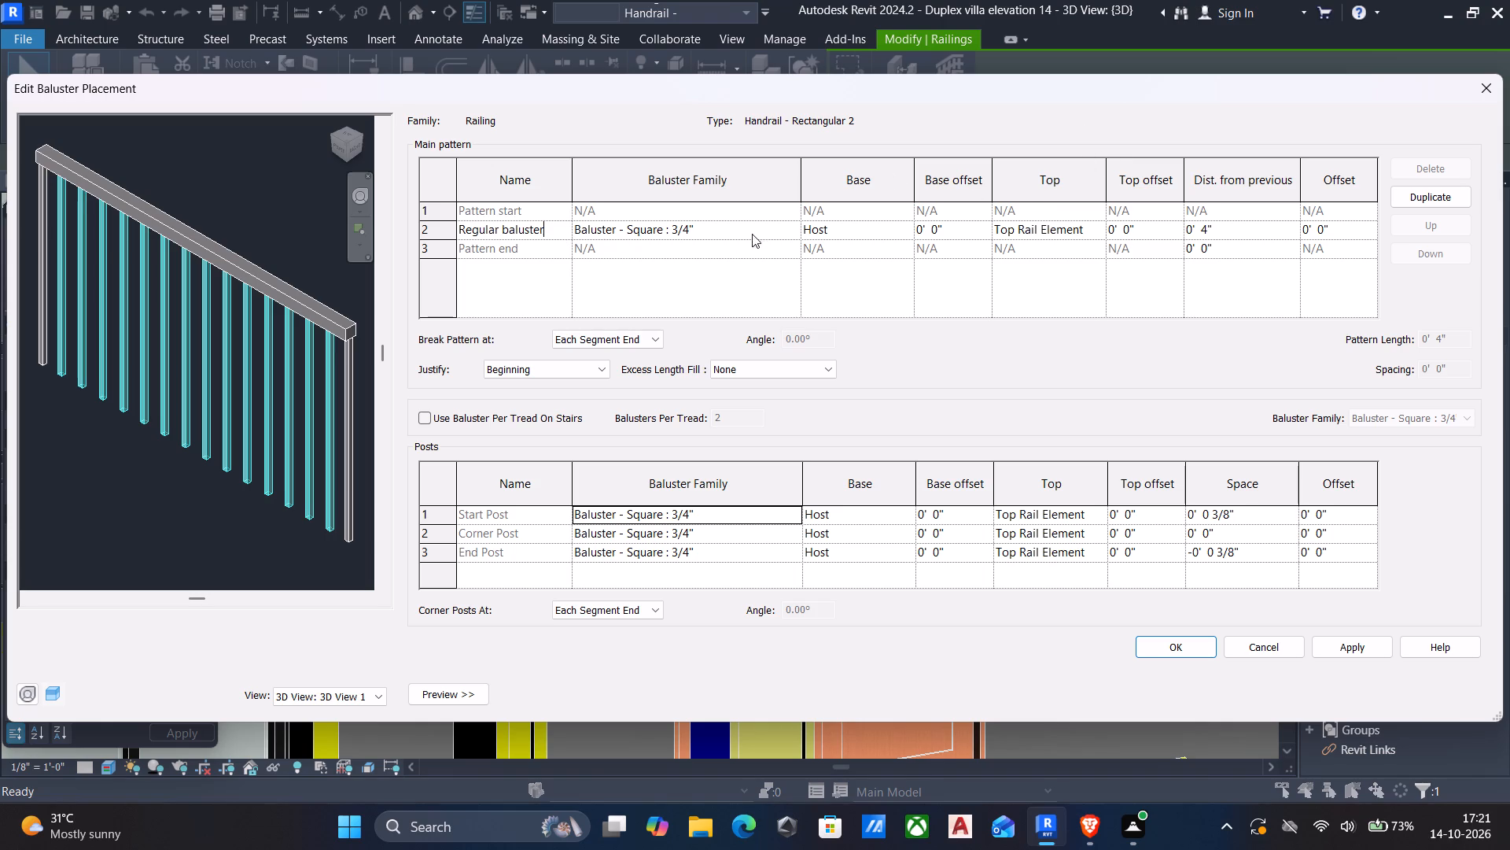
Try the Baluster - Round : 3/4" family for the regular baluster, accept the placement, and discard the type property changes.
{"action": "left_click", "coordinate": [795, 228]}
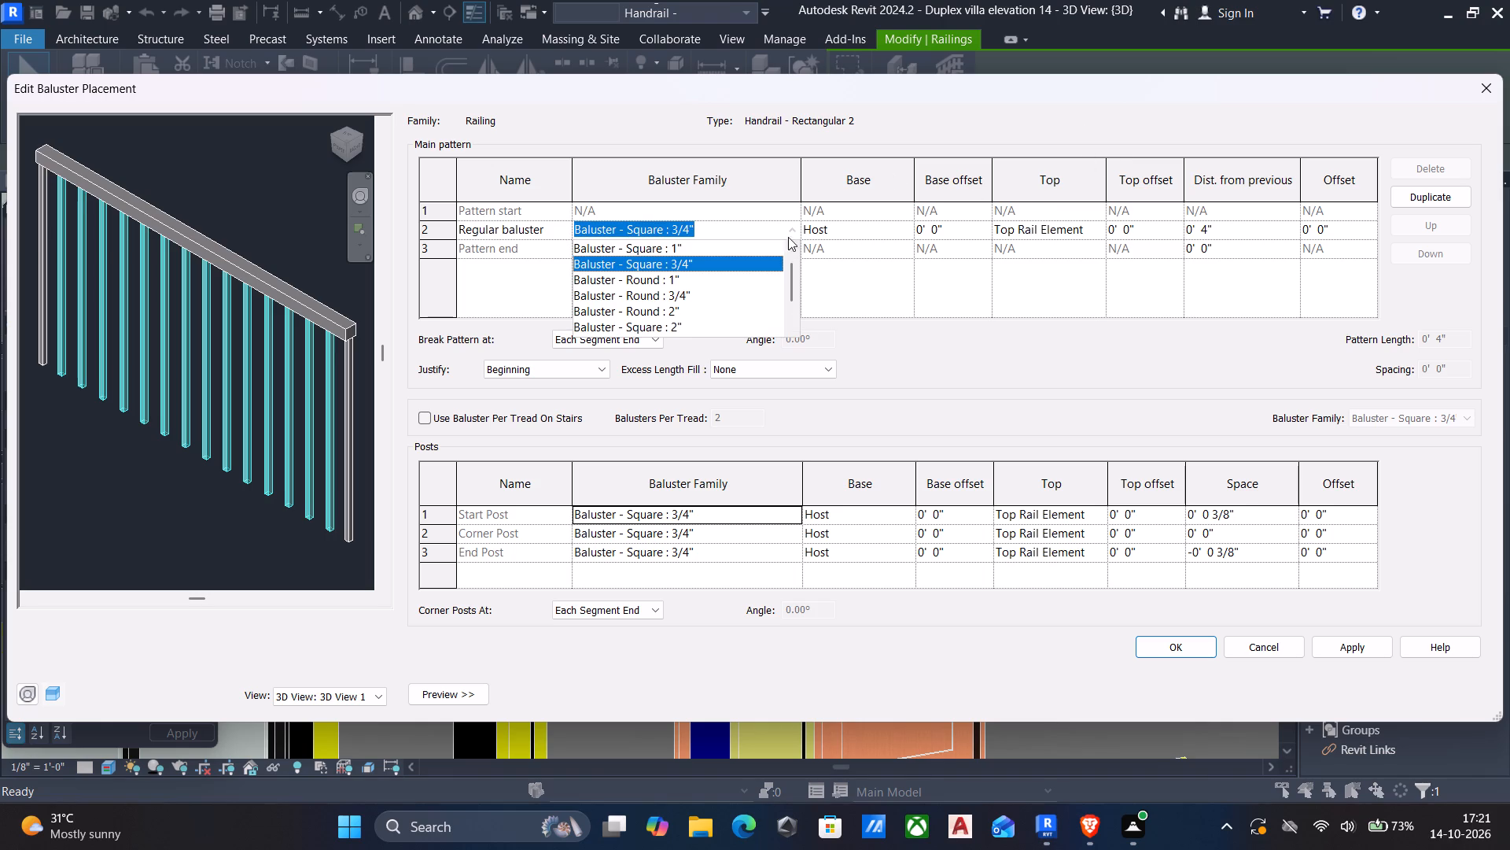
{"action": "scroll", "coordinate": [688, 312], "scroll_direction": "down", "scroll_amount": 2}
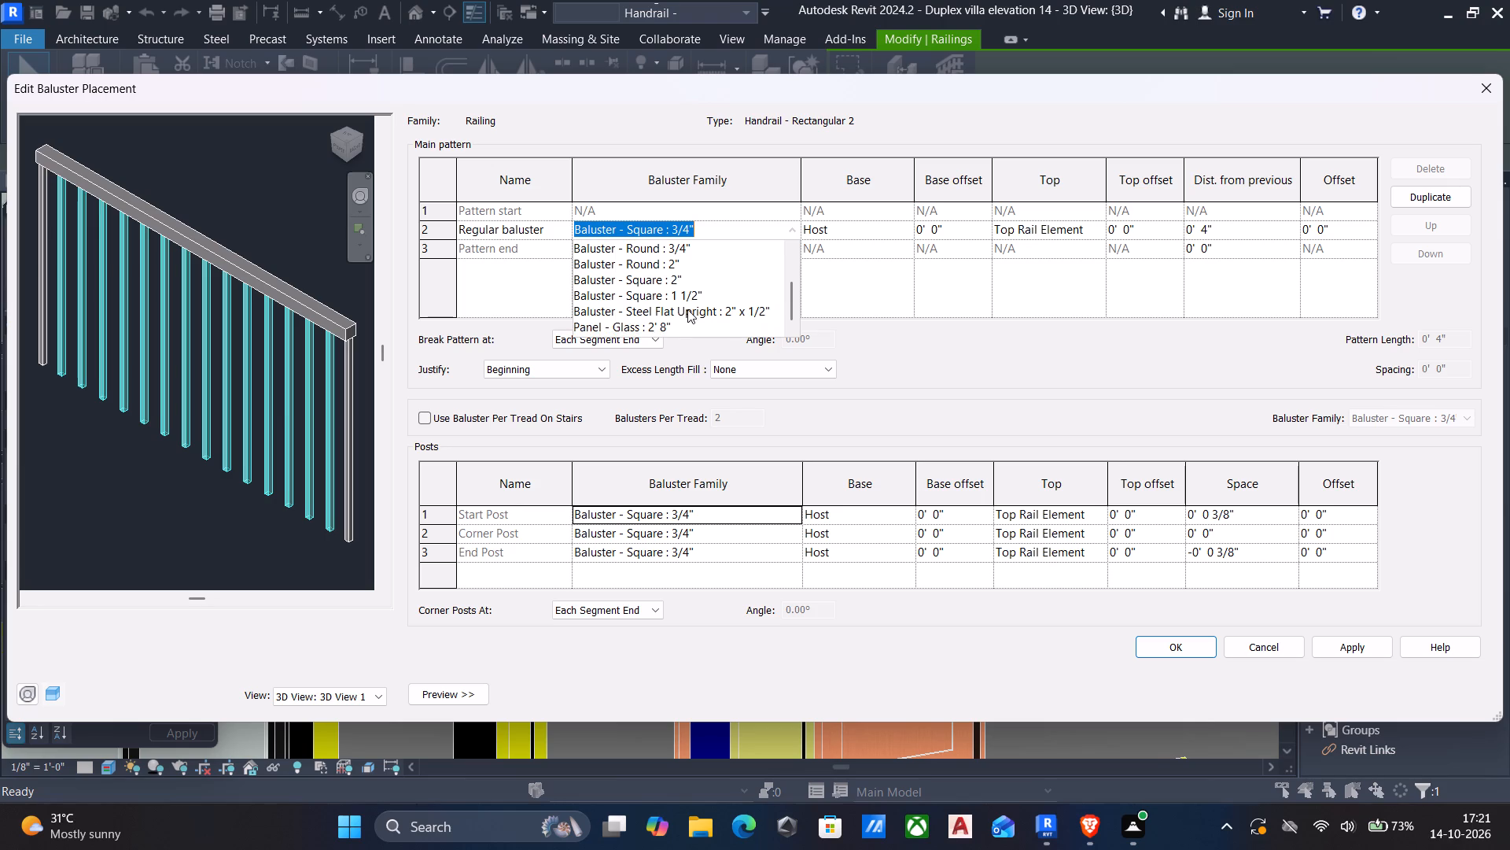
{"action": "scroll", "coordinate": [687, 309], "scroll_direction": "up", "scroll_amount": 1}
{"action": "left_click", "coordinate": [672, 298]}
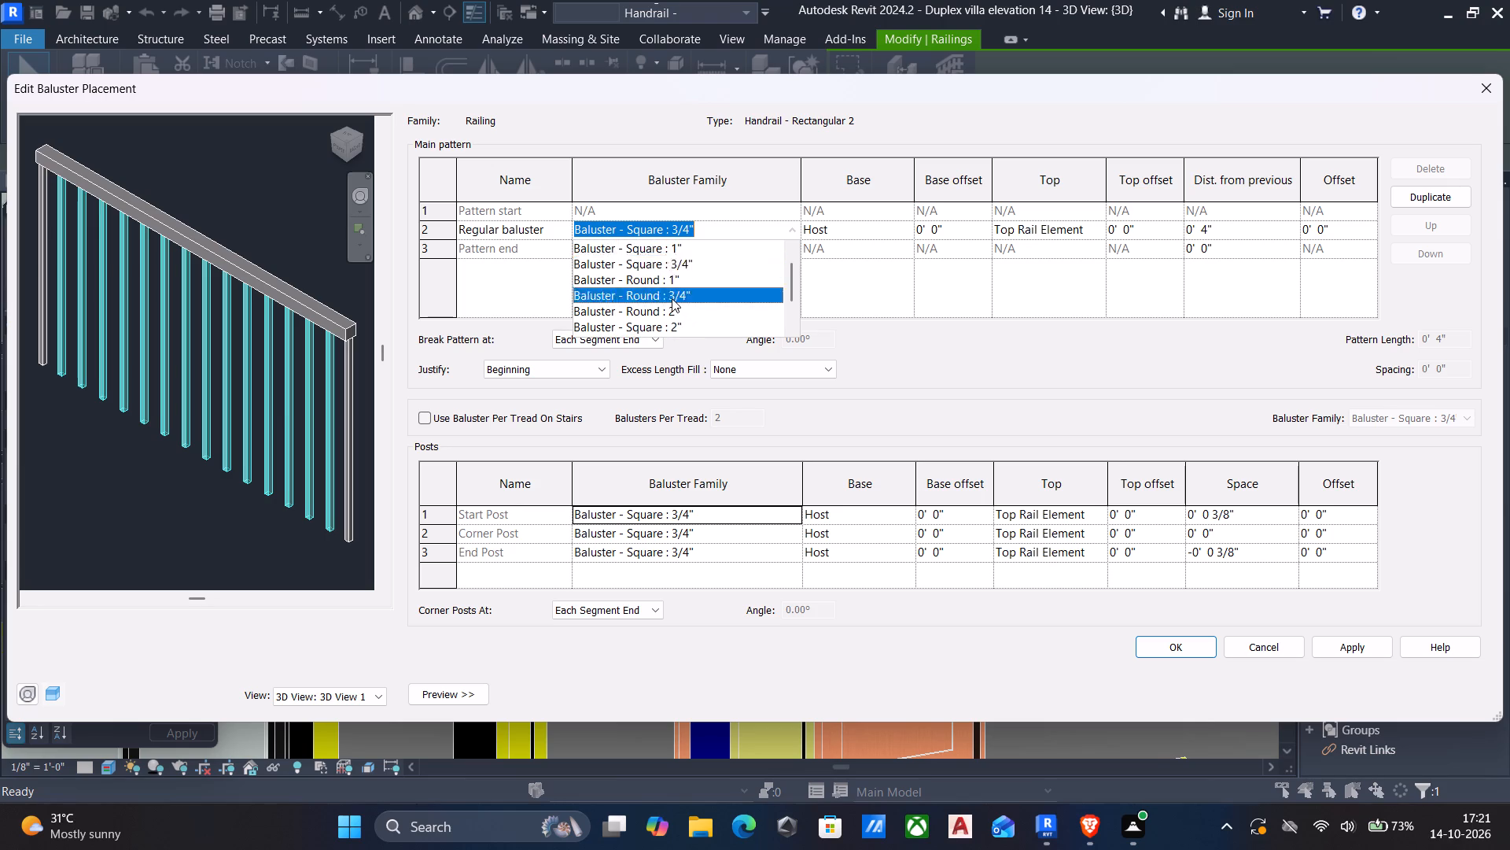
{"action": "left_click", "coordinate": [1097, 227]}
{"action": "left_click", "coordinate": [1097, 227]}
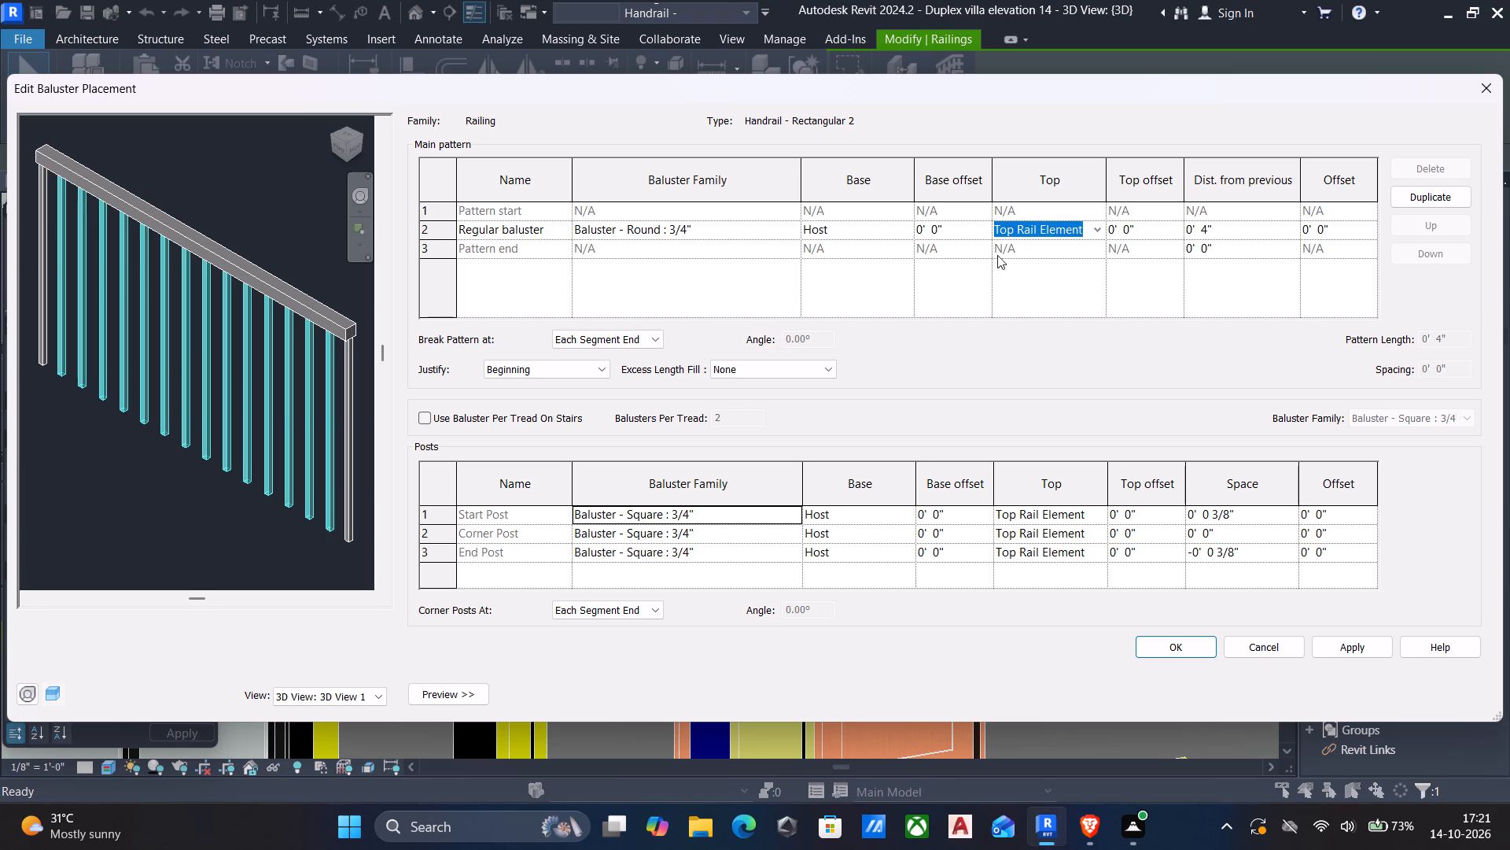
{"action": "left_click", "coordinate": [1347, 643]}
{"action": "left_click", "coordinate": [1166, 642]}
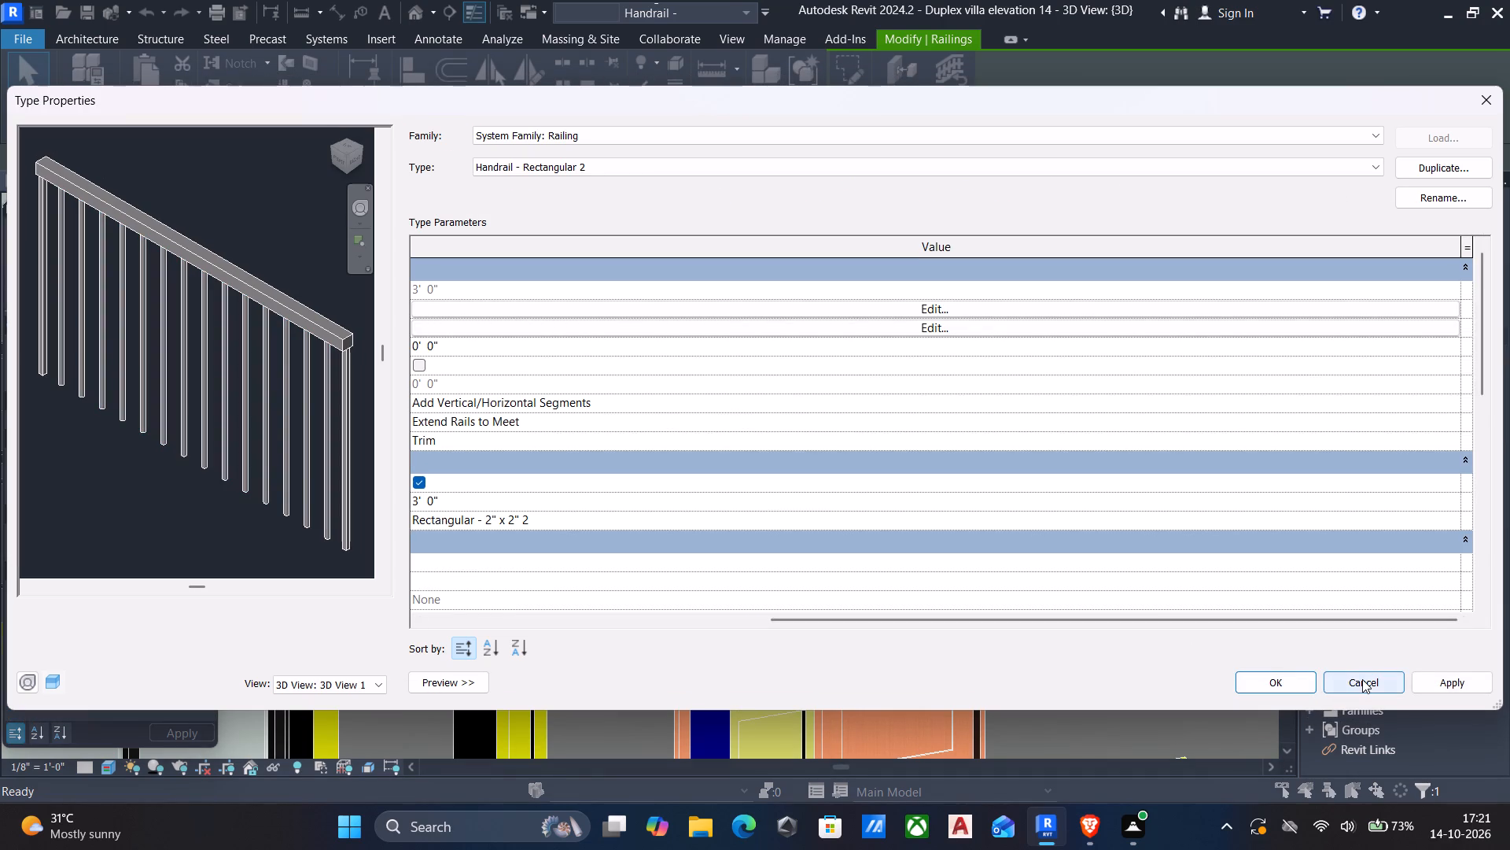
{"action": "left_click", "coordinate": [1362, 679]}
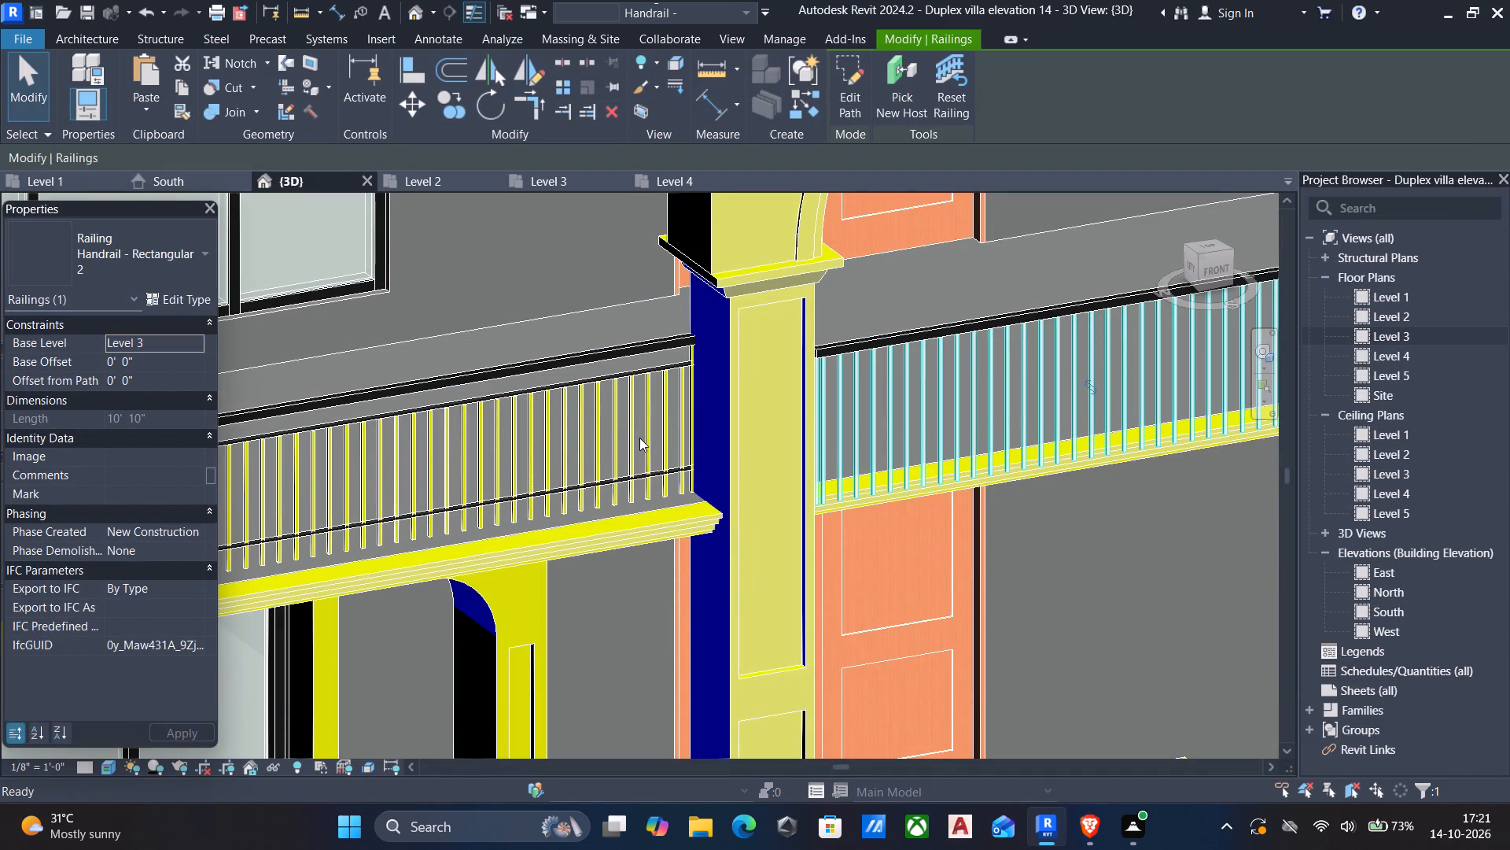
Reopen Handrail - Rectangular 2's baluster placement, keep the regular baluster as Baluster - Square : 3/4" from Host to Top Rail Element, and accept.
{"action": "left_click", "coordinate": [179, 294]}
{"action": "scroll", "coordinate": [945, 384], "scroll_direction": "up", "scroll_amount": 6}
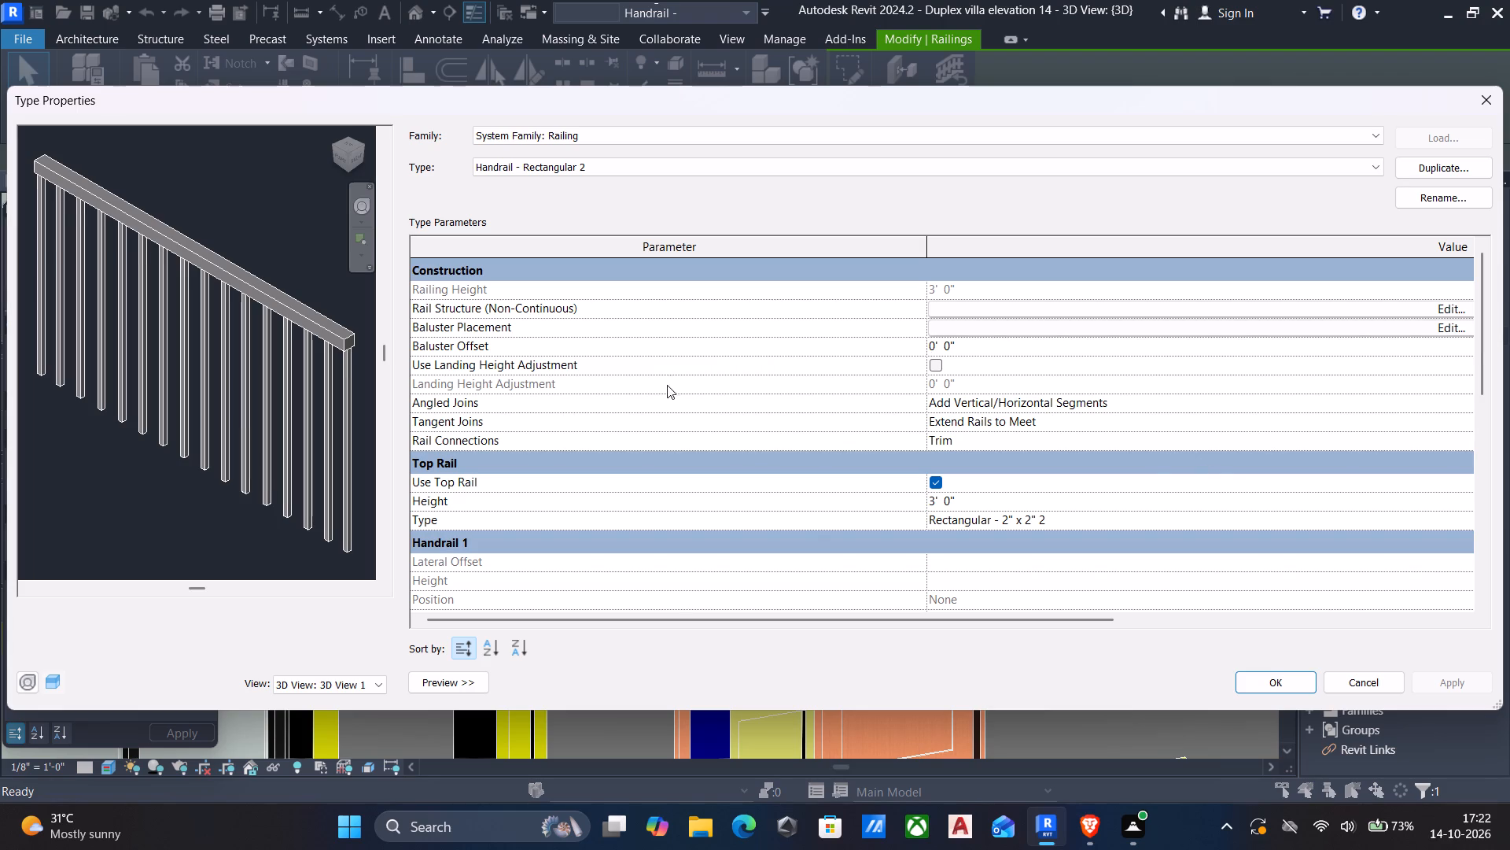
{"action": "left_click", "coordinate": [1457, 329]}
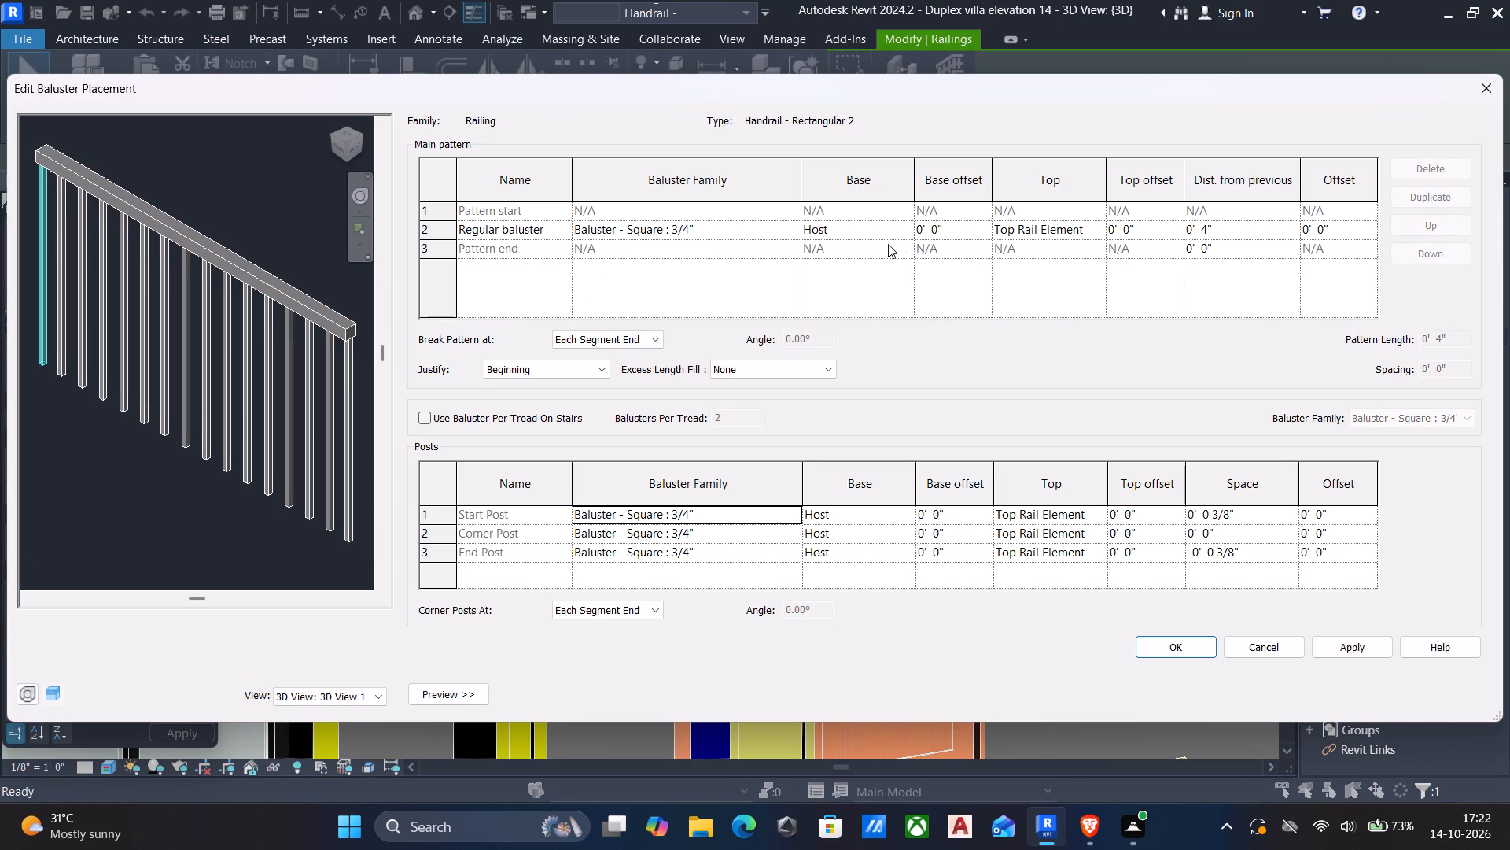
{"action": "left_click", "coordinate": [797, 234]}
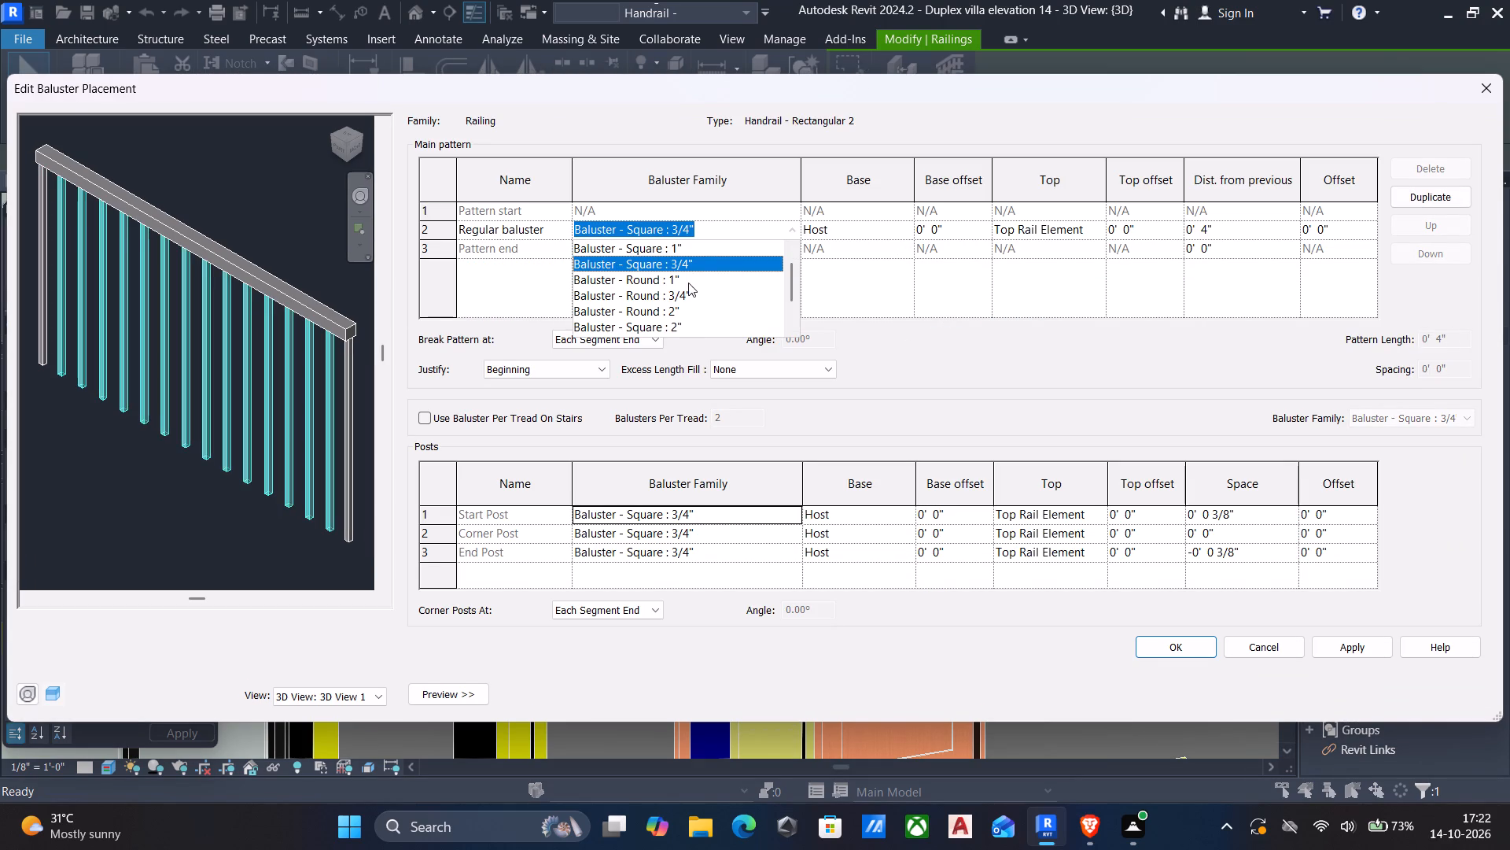
{"action": "left_click", "coordinate": [702, 262]}
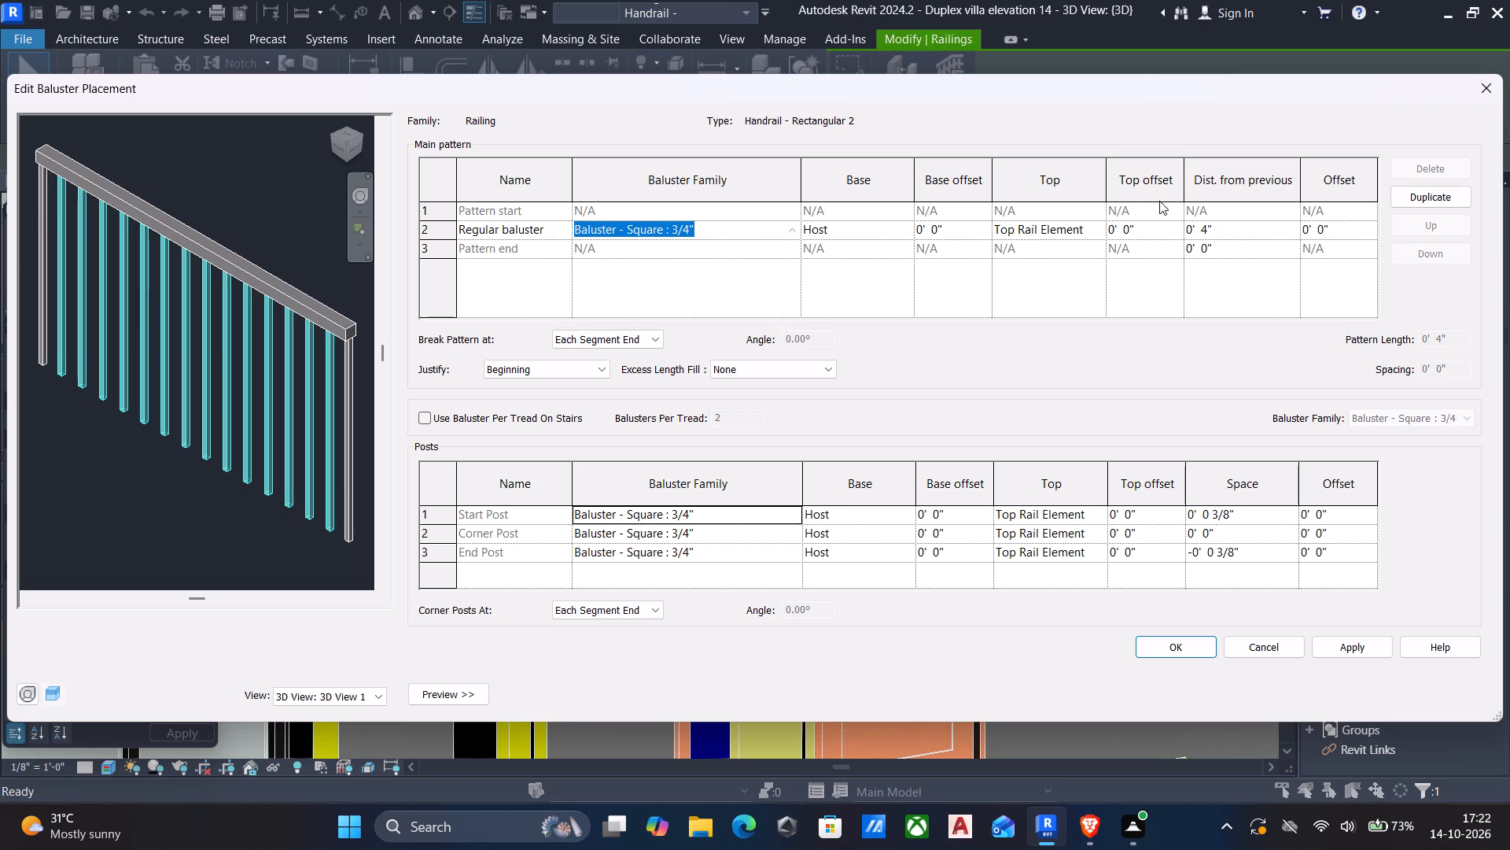
{"action": "left_click", "coordinate": [1093, 231]}
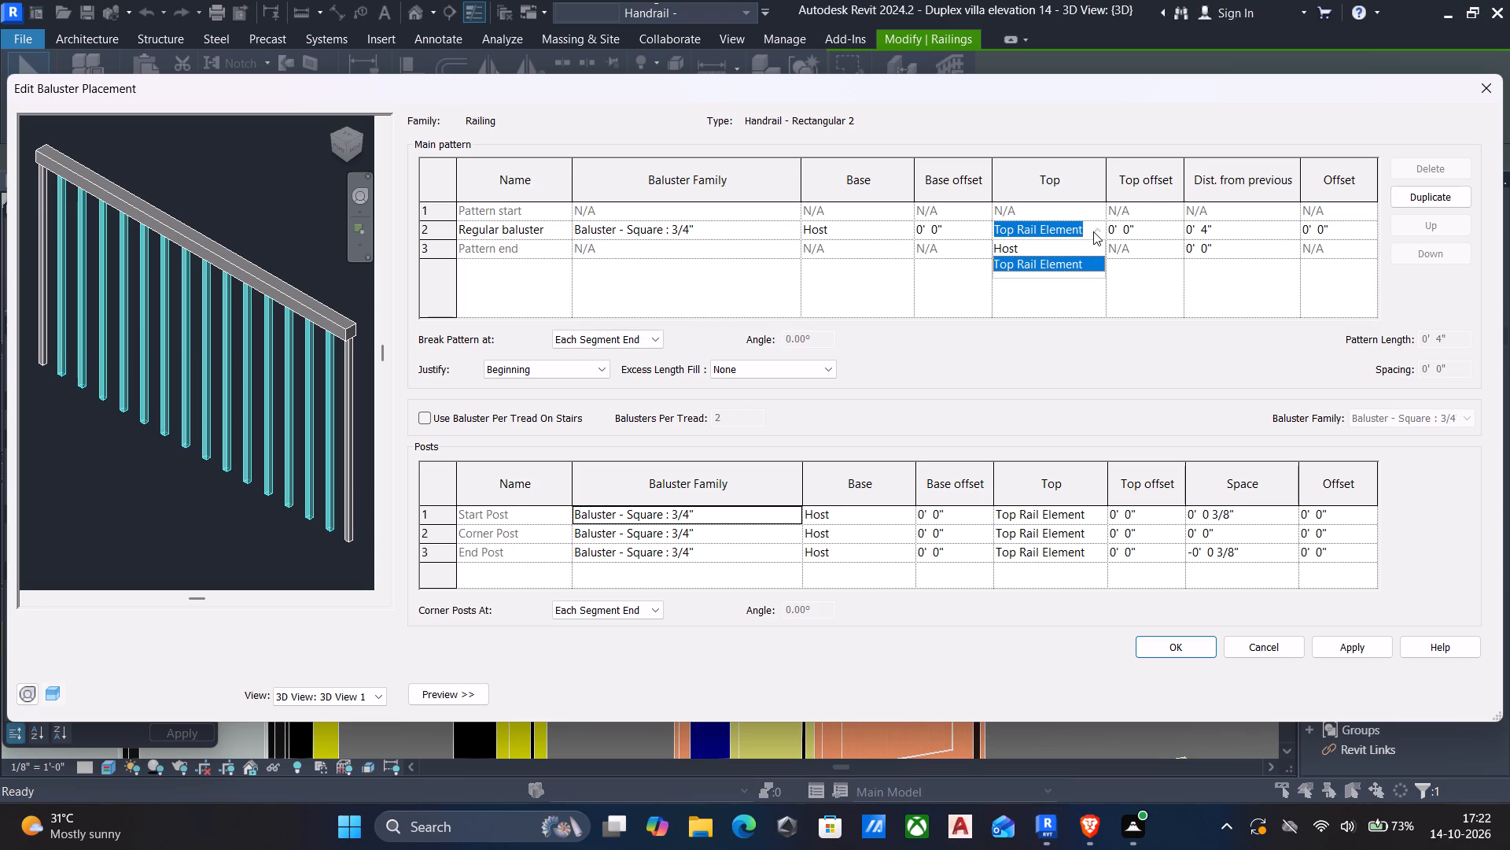
{"action": "left_click", "coordinate": [1093, 231]}
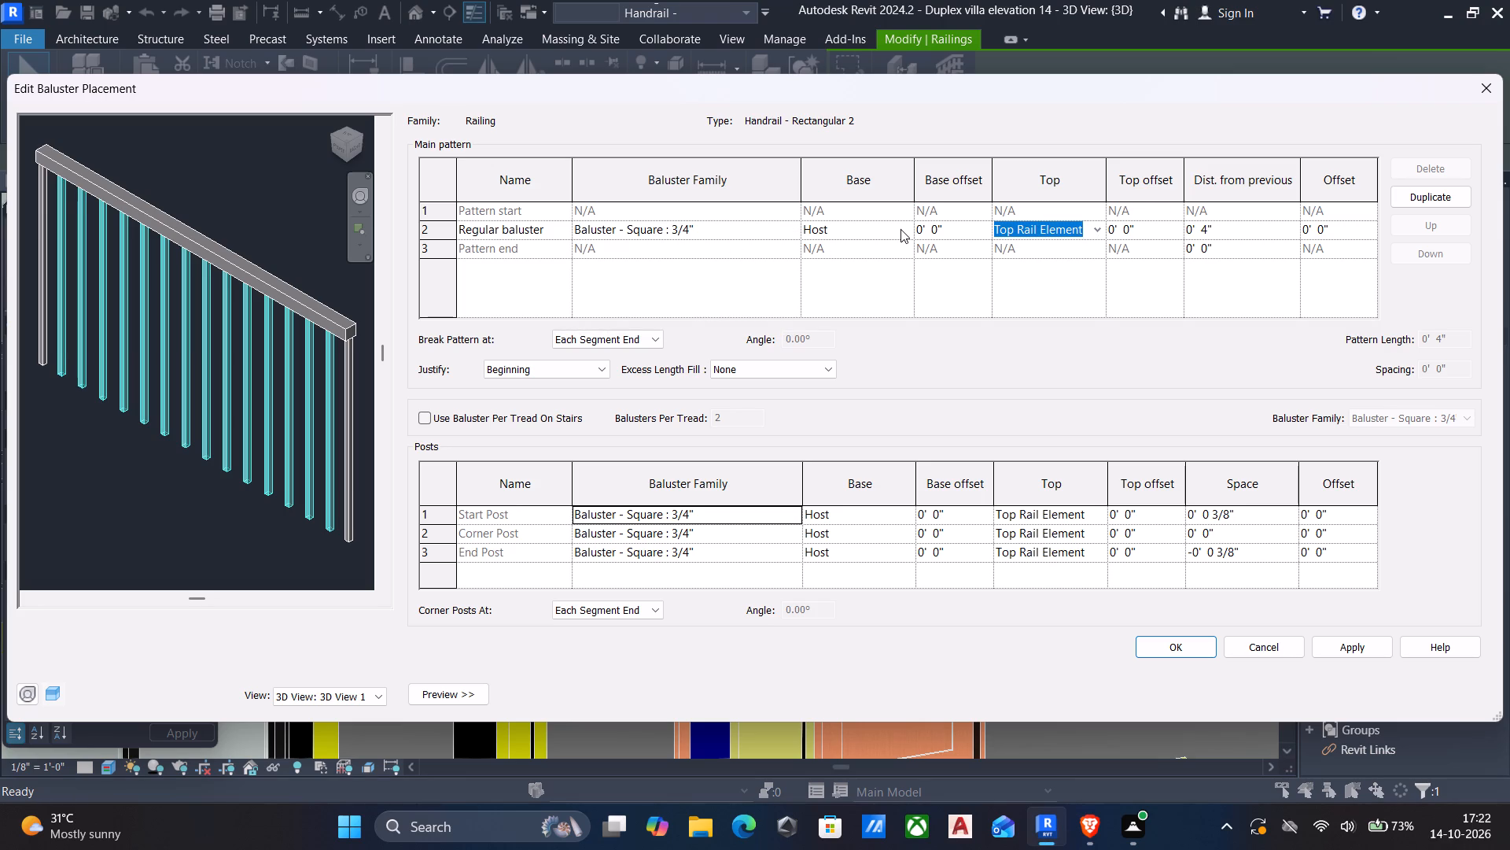
{"action": "left_click", "coordinate": [903, 229]}
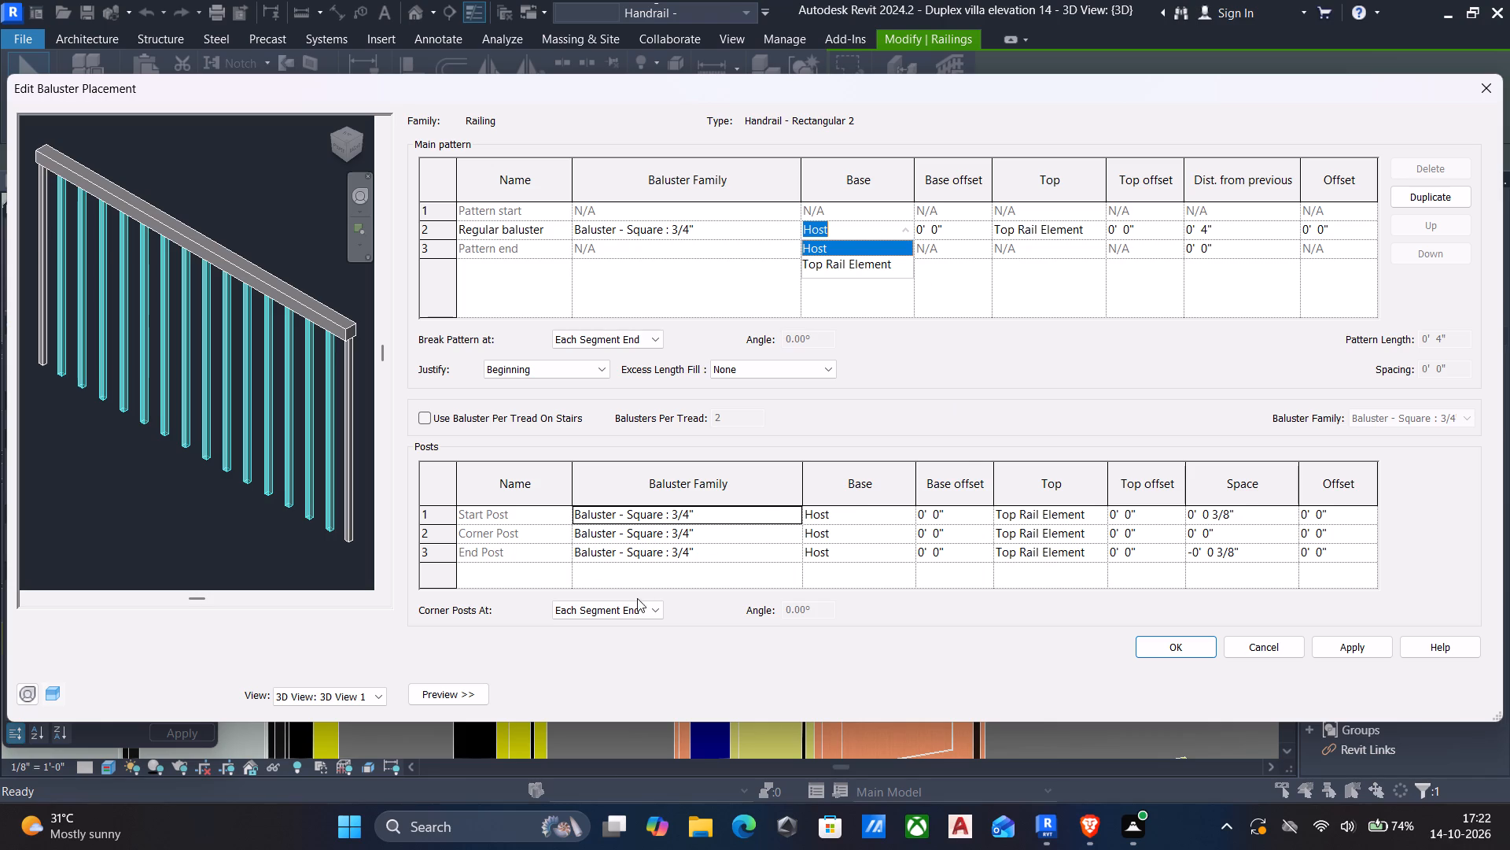
{"action": "left_click", "coordinate": [907, 233]}
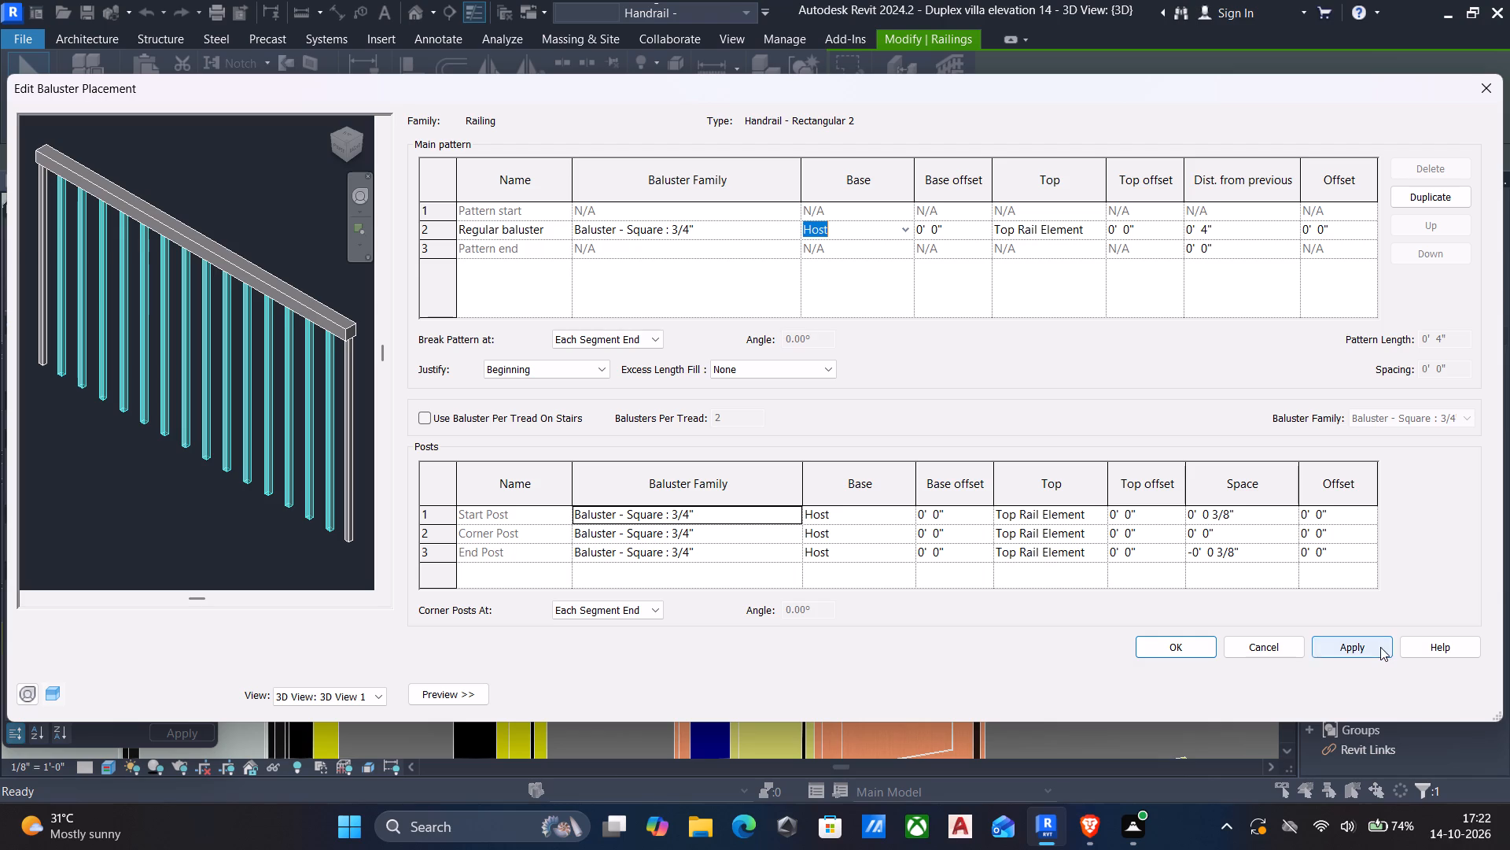
{"action": "left_click", "coordinate": [1380, 647]}
{"action": "left_click", "coordinate": [1158, 642]}
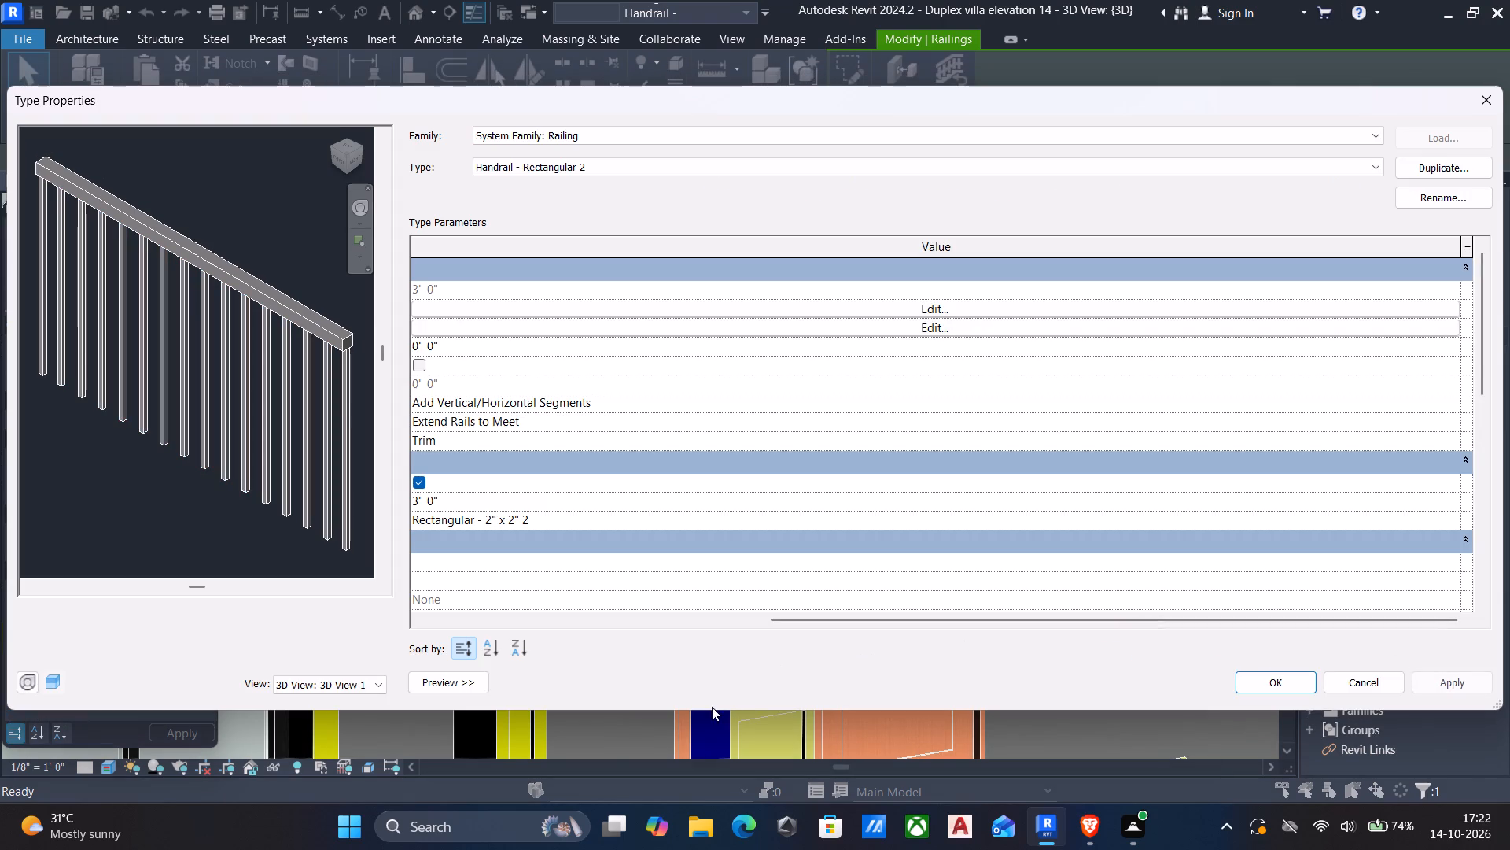
{"action": "left_click", "coordinate": [1438, 676]}
{"action": "left_click", "coordinate": [1288, 678]}
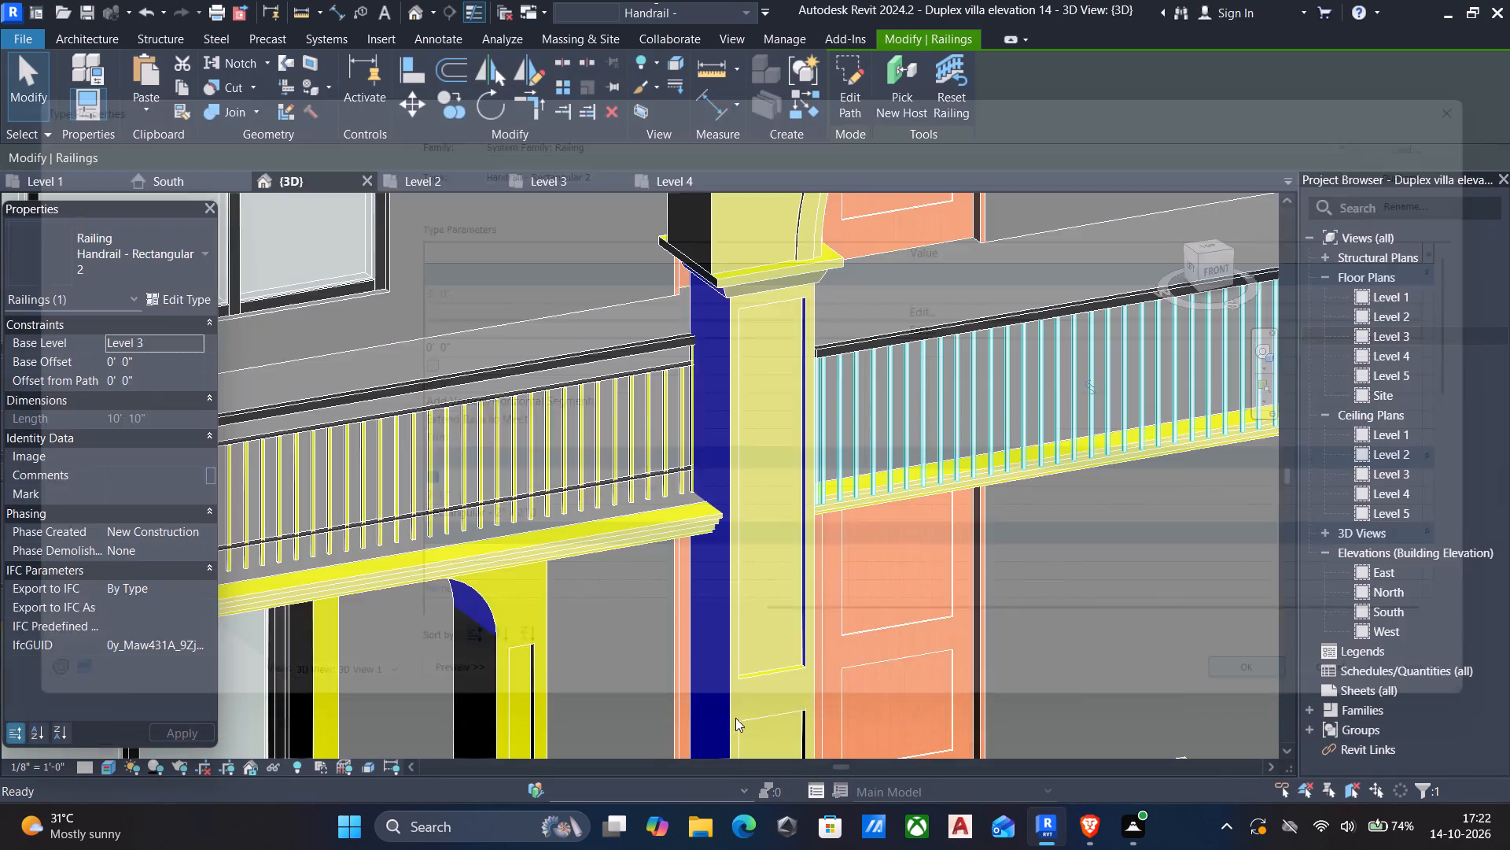
Inspect the entrance railing and the whole front facade from several angles in the 3D view.
{"action": "middle_click_drag", "start_coordinate": [557, 447], "coordinate": [665, 494]}
{"action": "scroll", "coordinate": [666, 494], "scroll_direction": "down", "scroll_amount": 5}
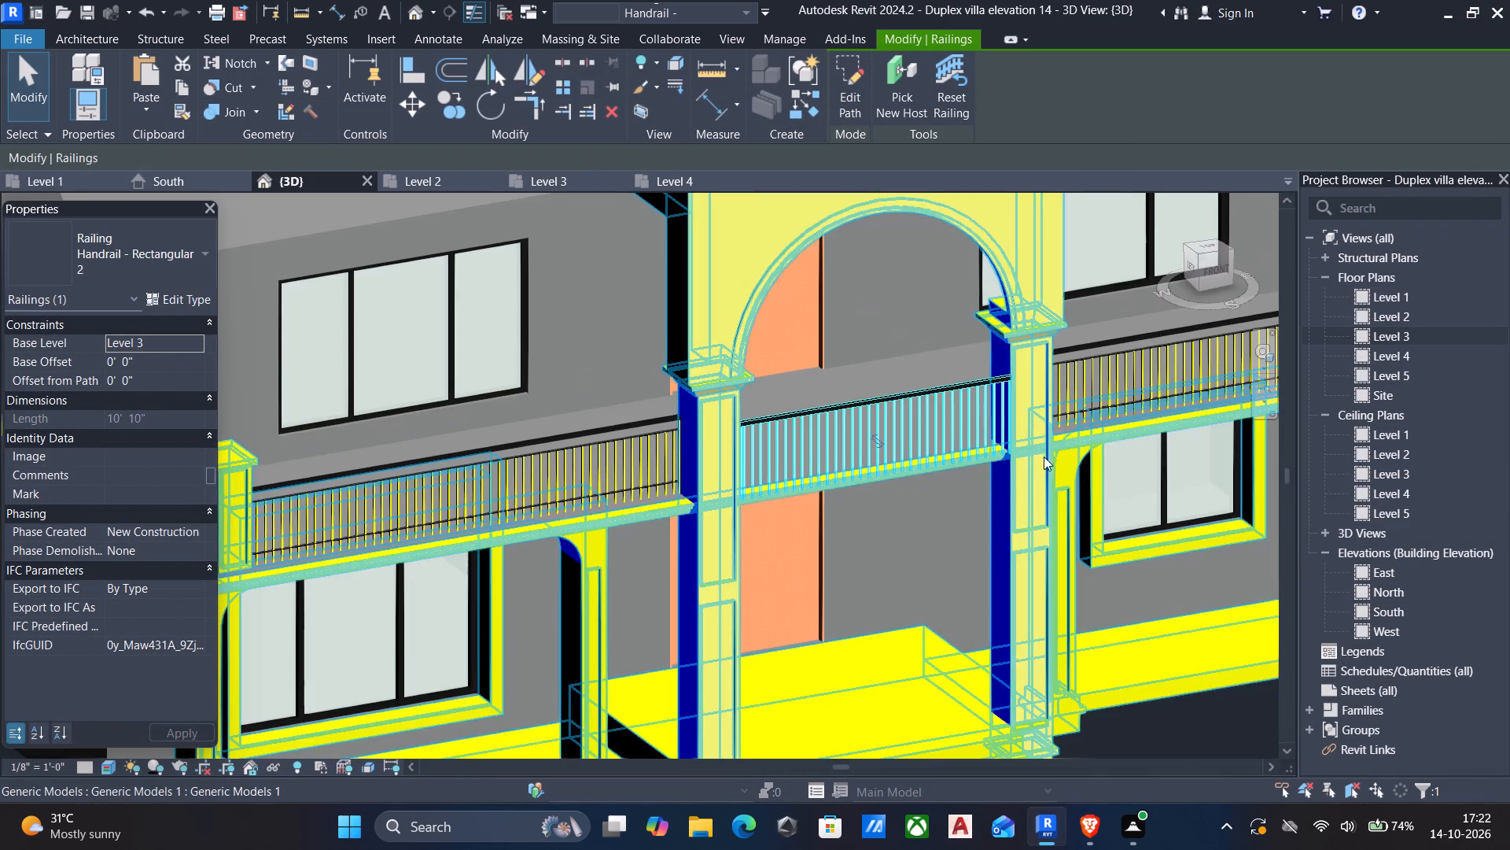
{"action": "scroll", "coordinate": [1059, 395], "scroll_direction": "up", "scroll_amount": 6}
{"action": "middle_click_drag", "start_coordinate": [1077, 394], "coordinate": [931, 457]}
{"action": "scroll", "coordinate": [896, 460], "scroll_direction": "down", "scroll_amount": 11}
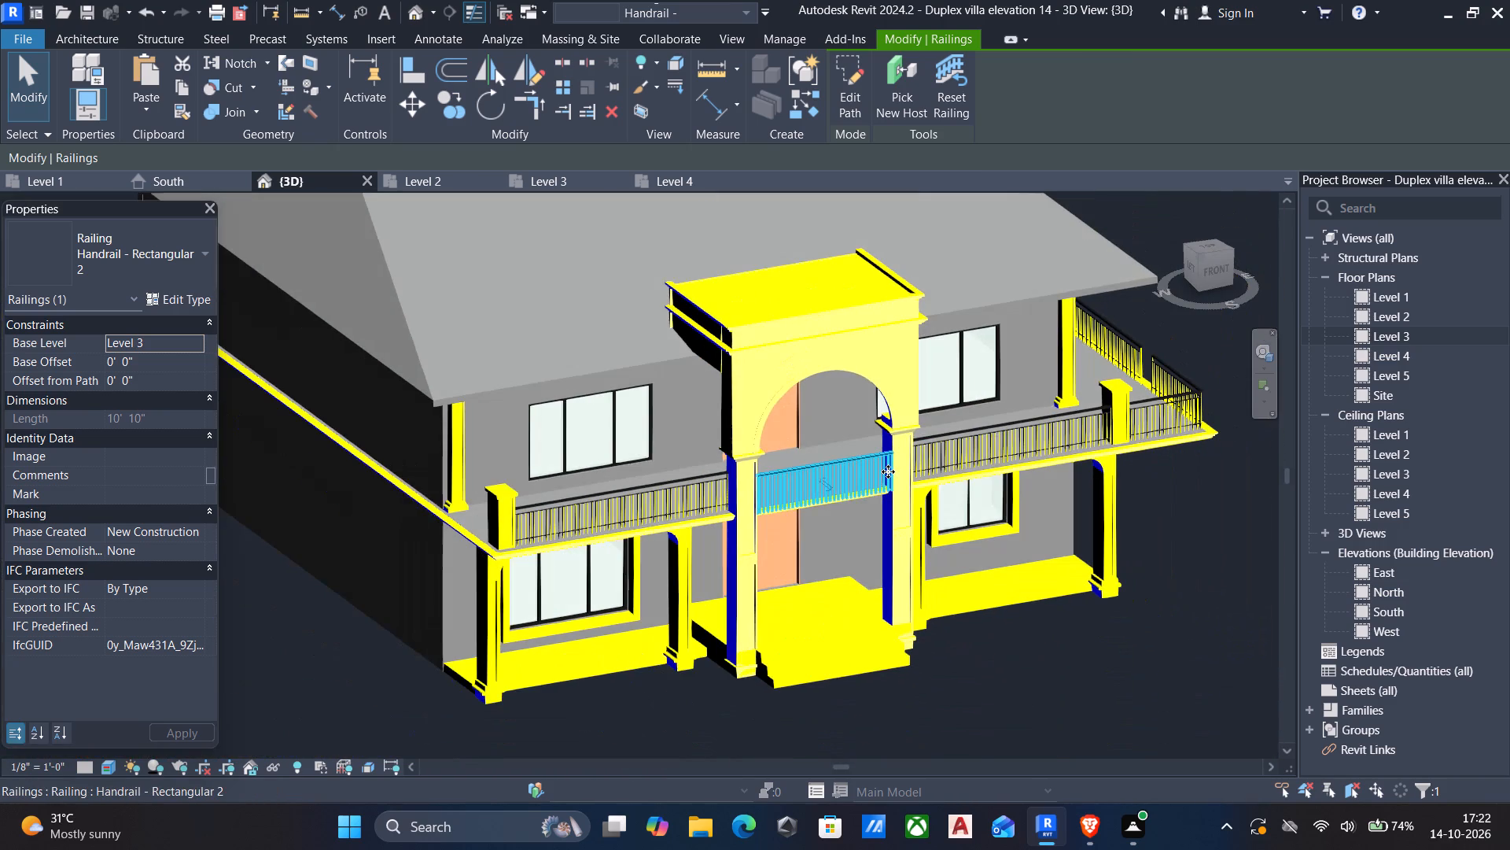
{"action": "middle_click_drag", "start_coordinate": [888, 471], "coordinate": [804, 431], "text": "shift"}
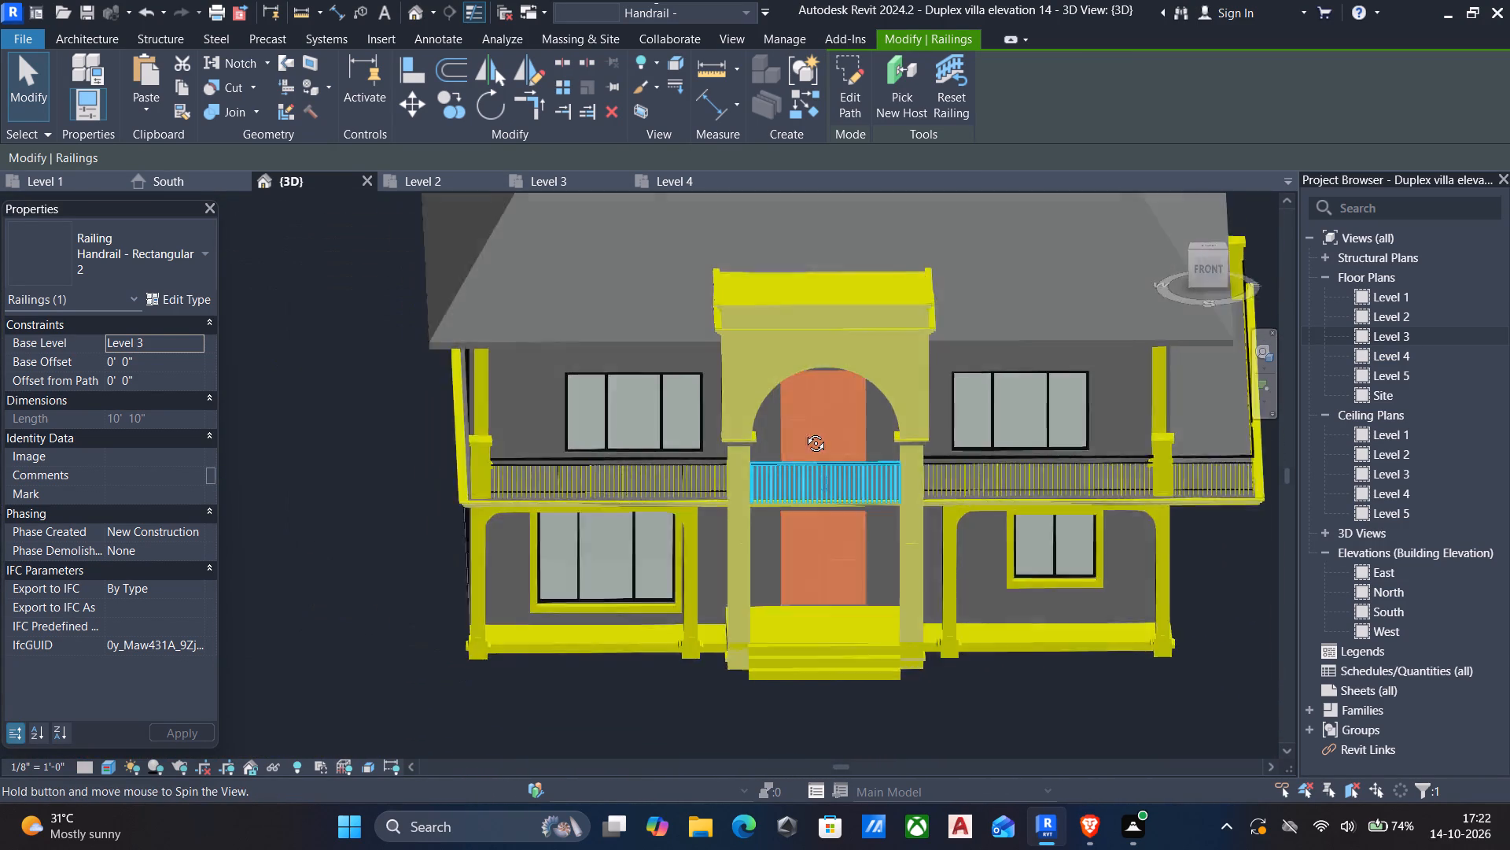
{"action": "middle_click_drag", "start_coordinate": [804, 431], "coordinate": [939, 453], "text": "shift"}
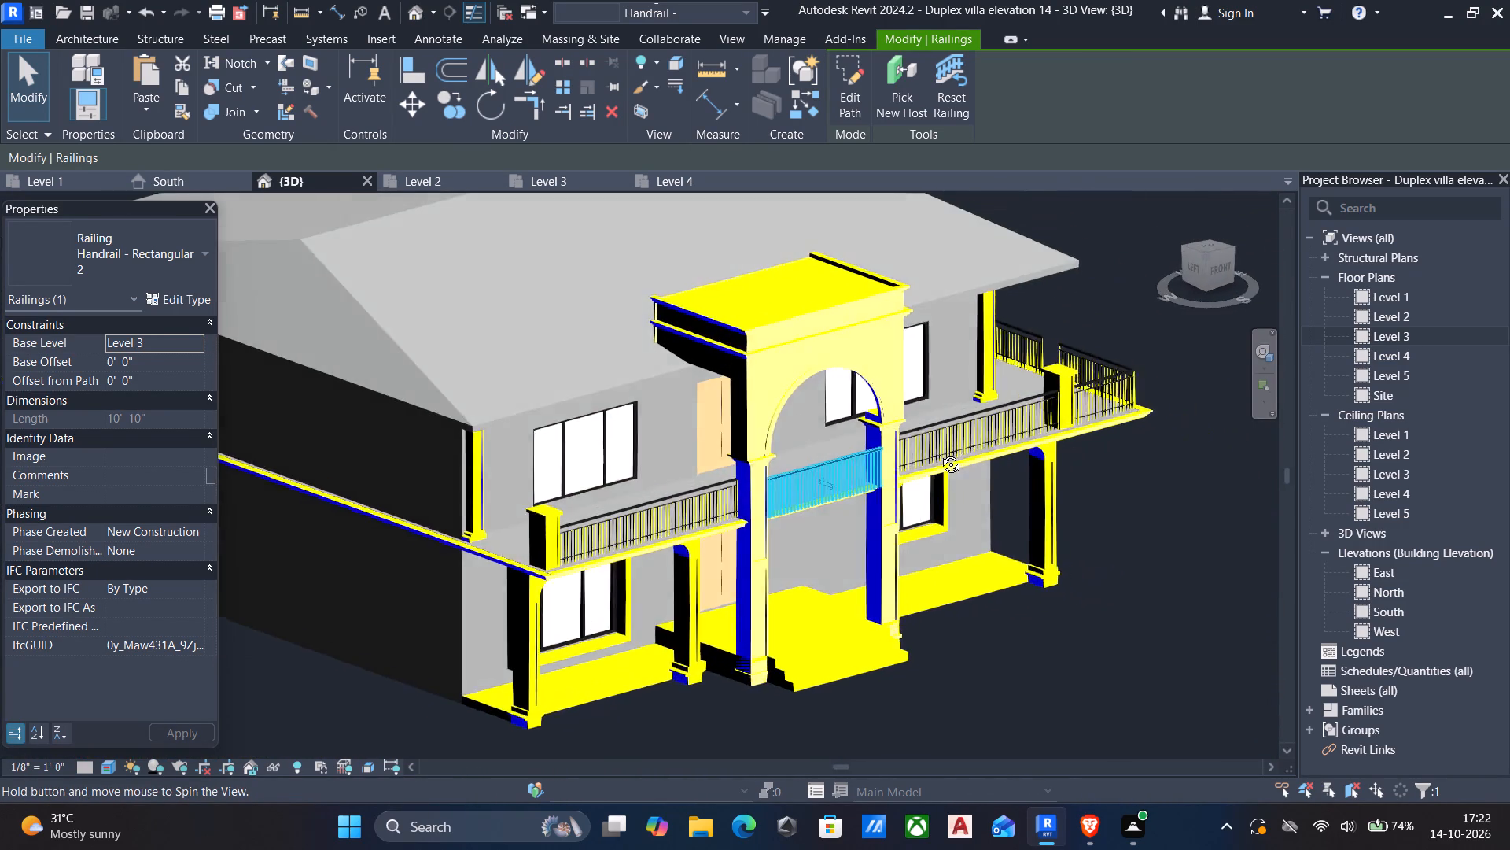
{"action": "middle_click_drag", "start_coordinate": [939, 453], "coordinate": [672, 360], "text": "shift"}
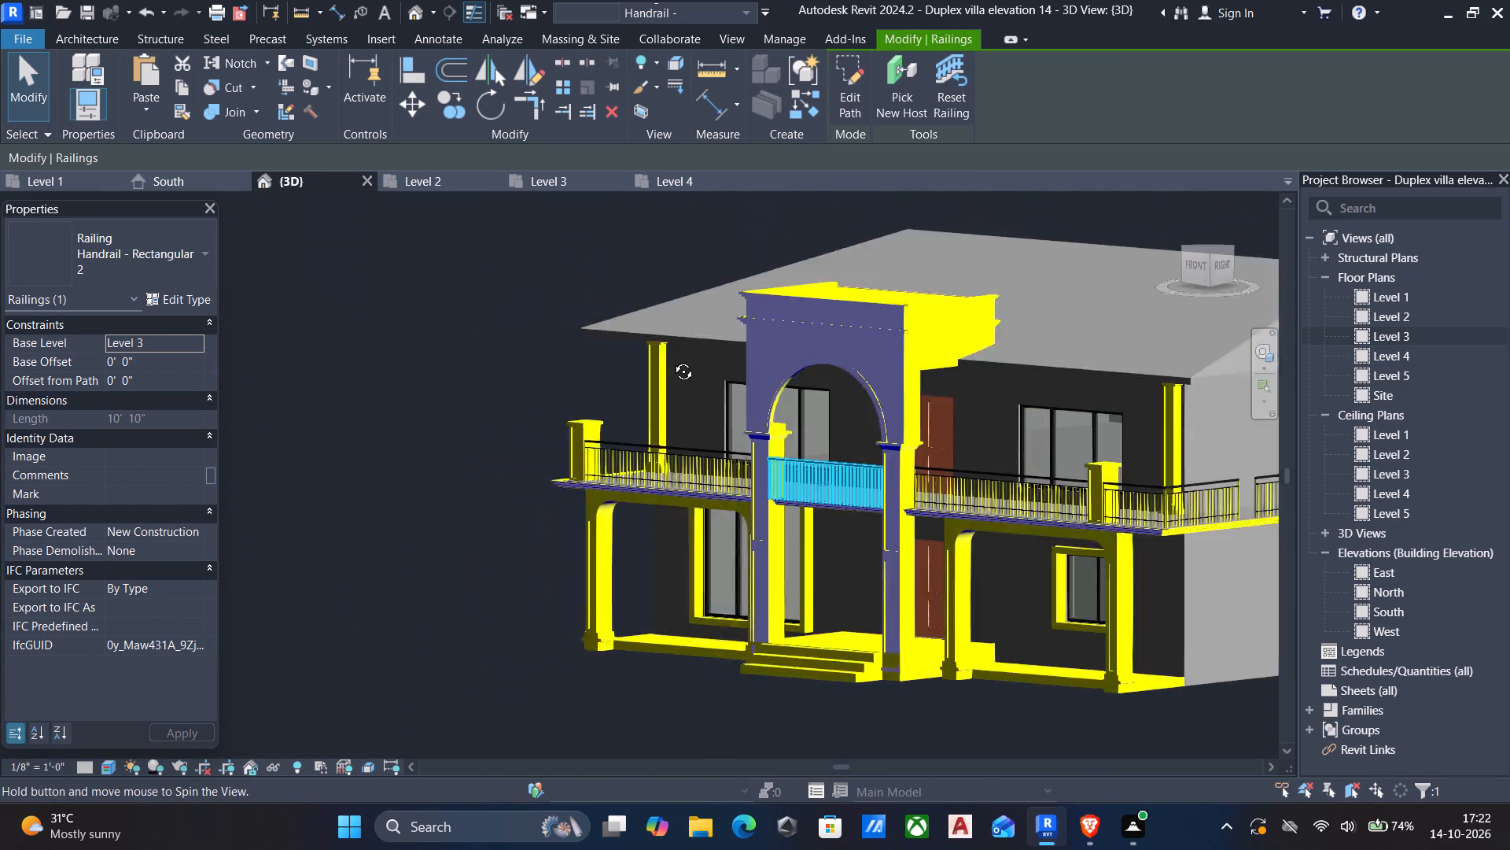
Select the villa's main hip roof and open the layer structure of its 6" roof type for editing.
{"action": "middle_click_drag", "start_coordinate": [672, 360], "coordinate": [882, 368], "text": "shift"}
{"action": "scroll", "coordinate": [880, 368], "scroll_direction": "down", "scroll_amount": 3}
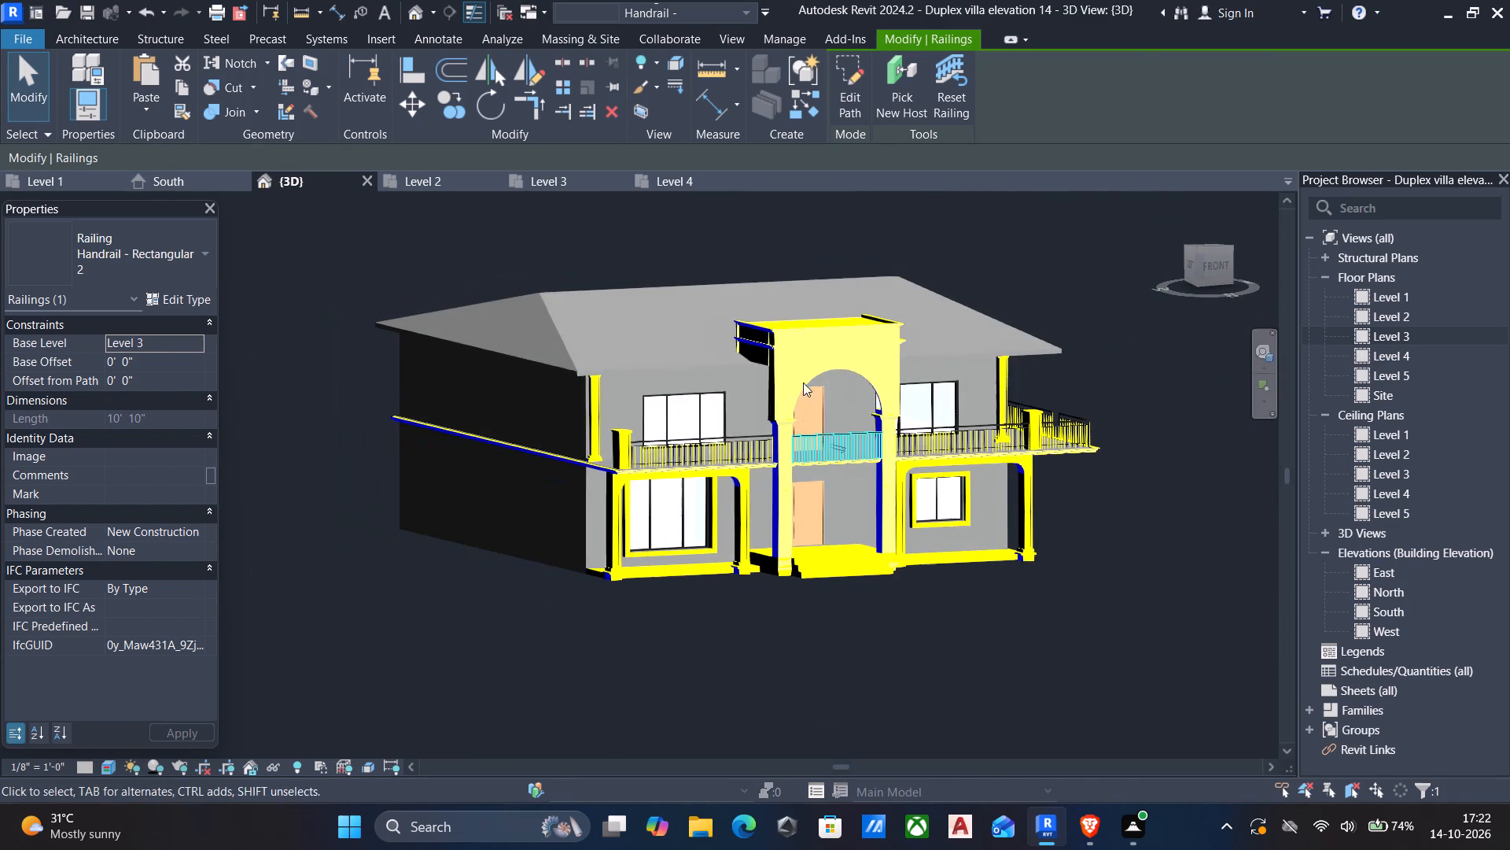
{"action": "left_click", "coordinate": [531, 289]}
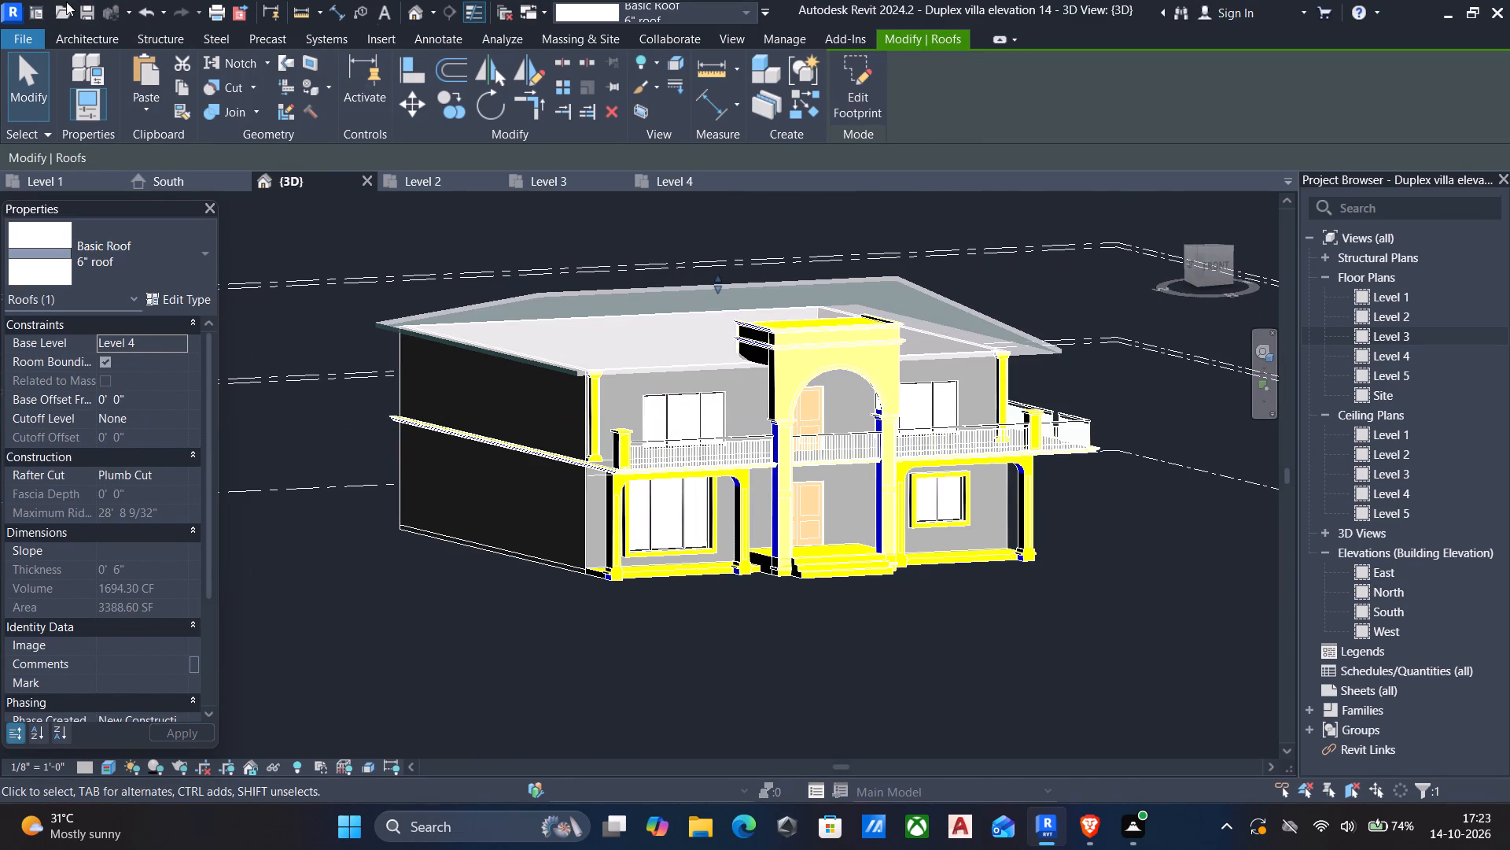
{"action": "left_click", "coordinate": [182, 297]}
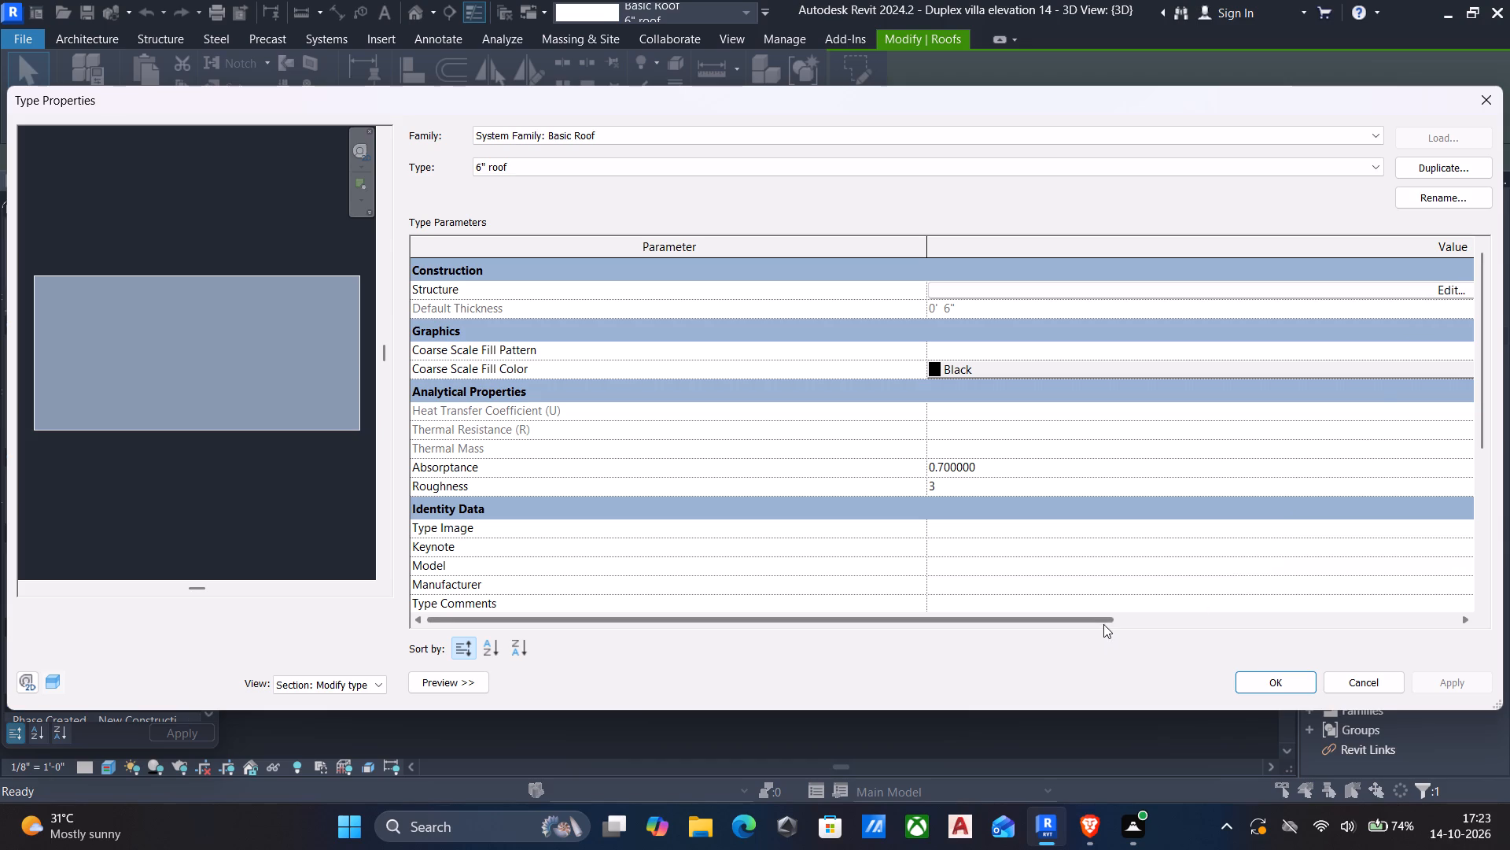
{"action": "left_click_drag", "start_coordinate": [1103, 623], "coordinate": [1400, 628]}
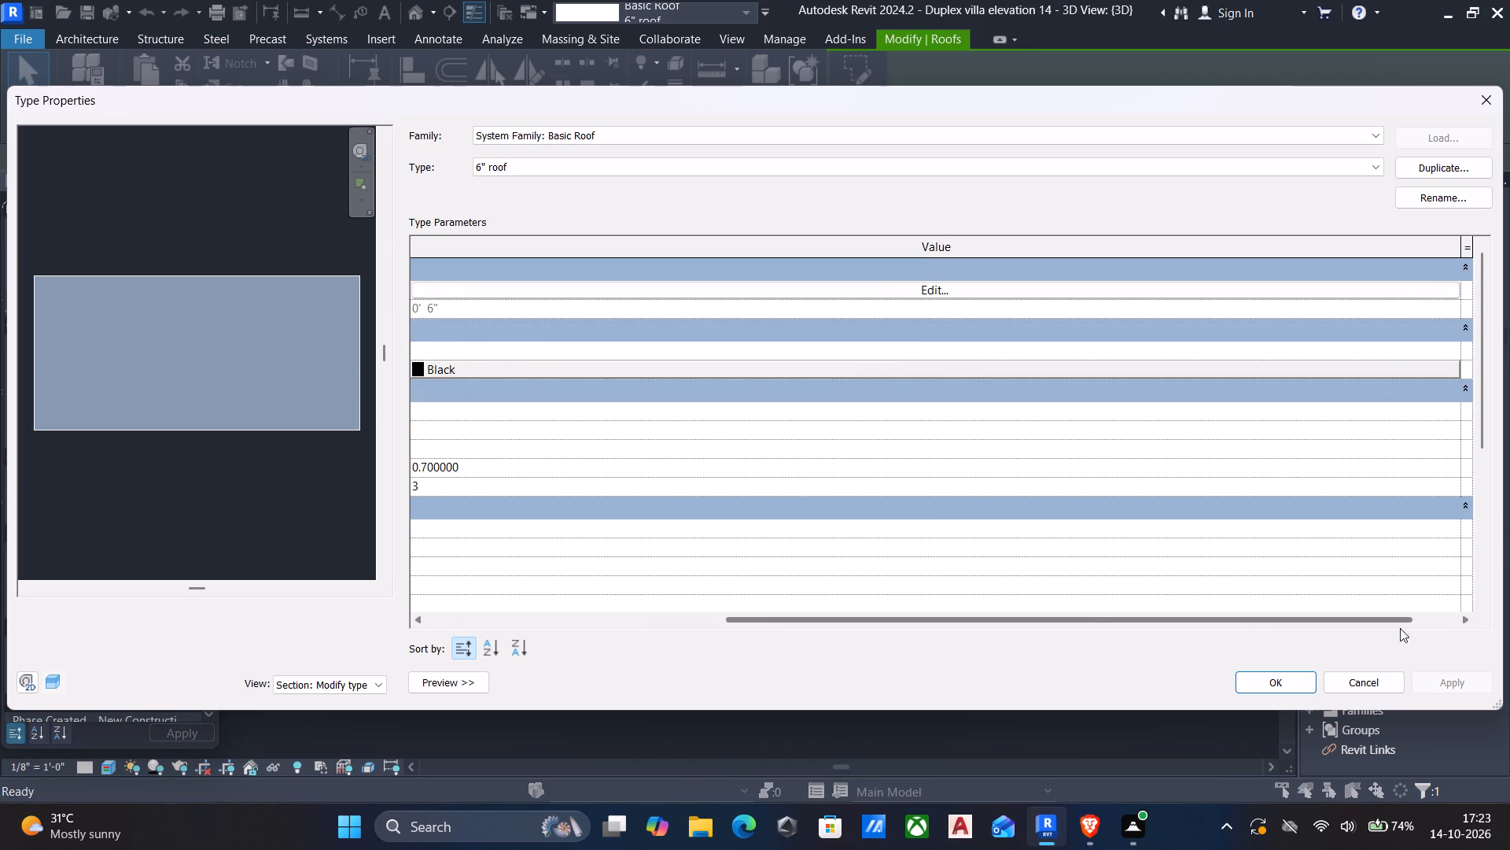
{"action": "left_click_drag", "start_coordinate": [1400, 628], "coordinate": [1244, 612]}
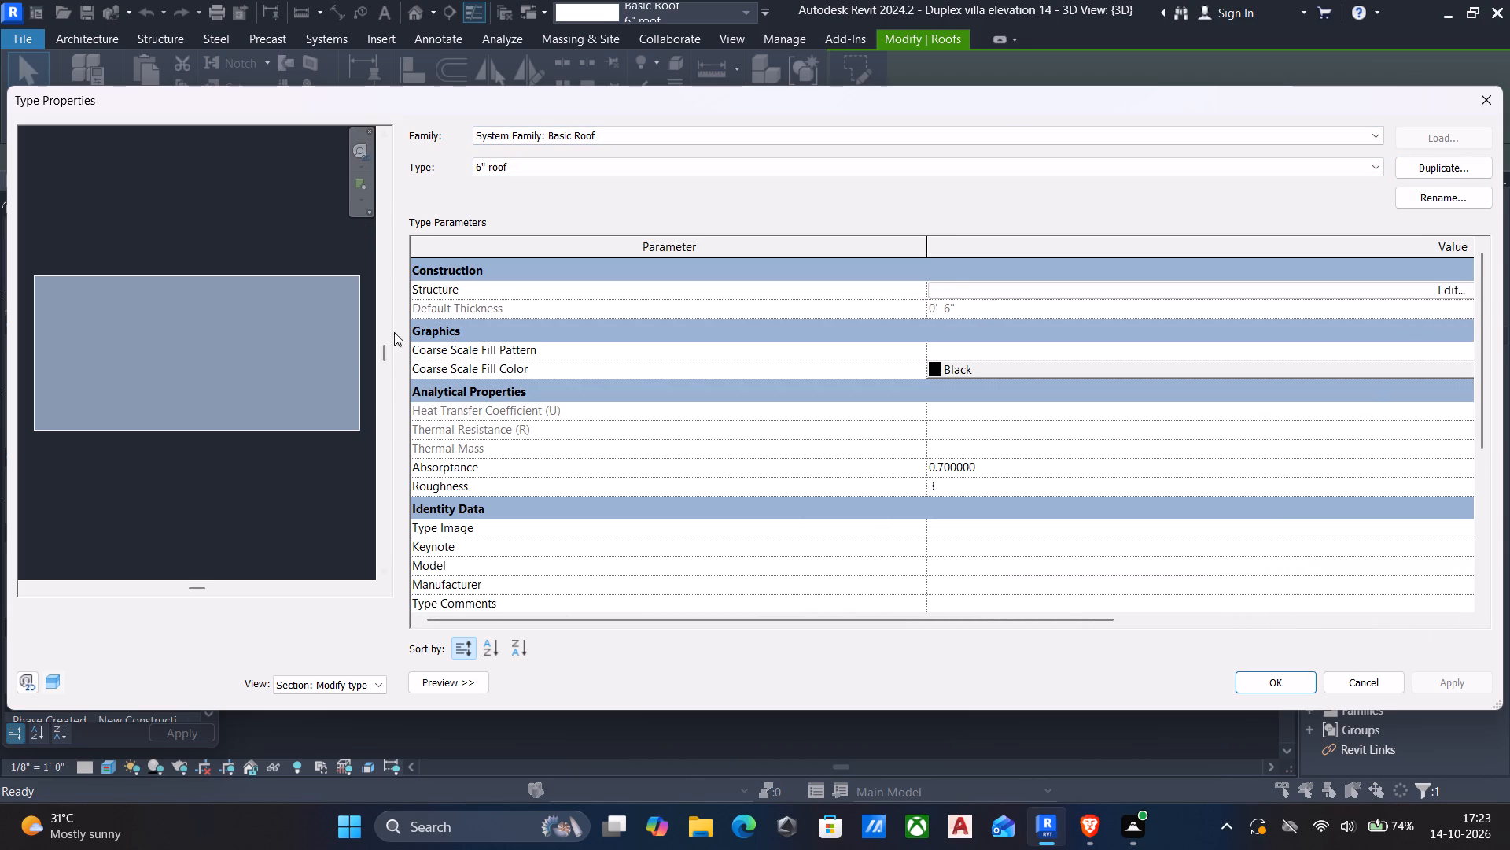
{"action": "left_click", "coordinate": [451, 684]}
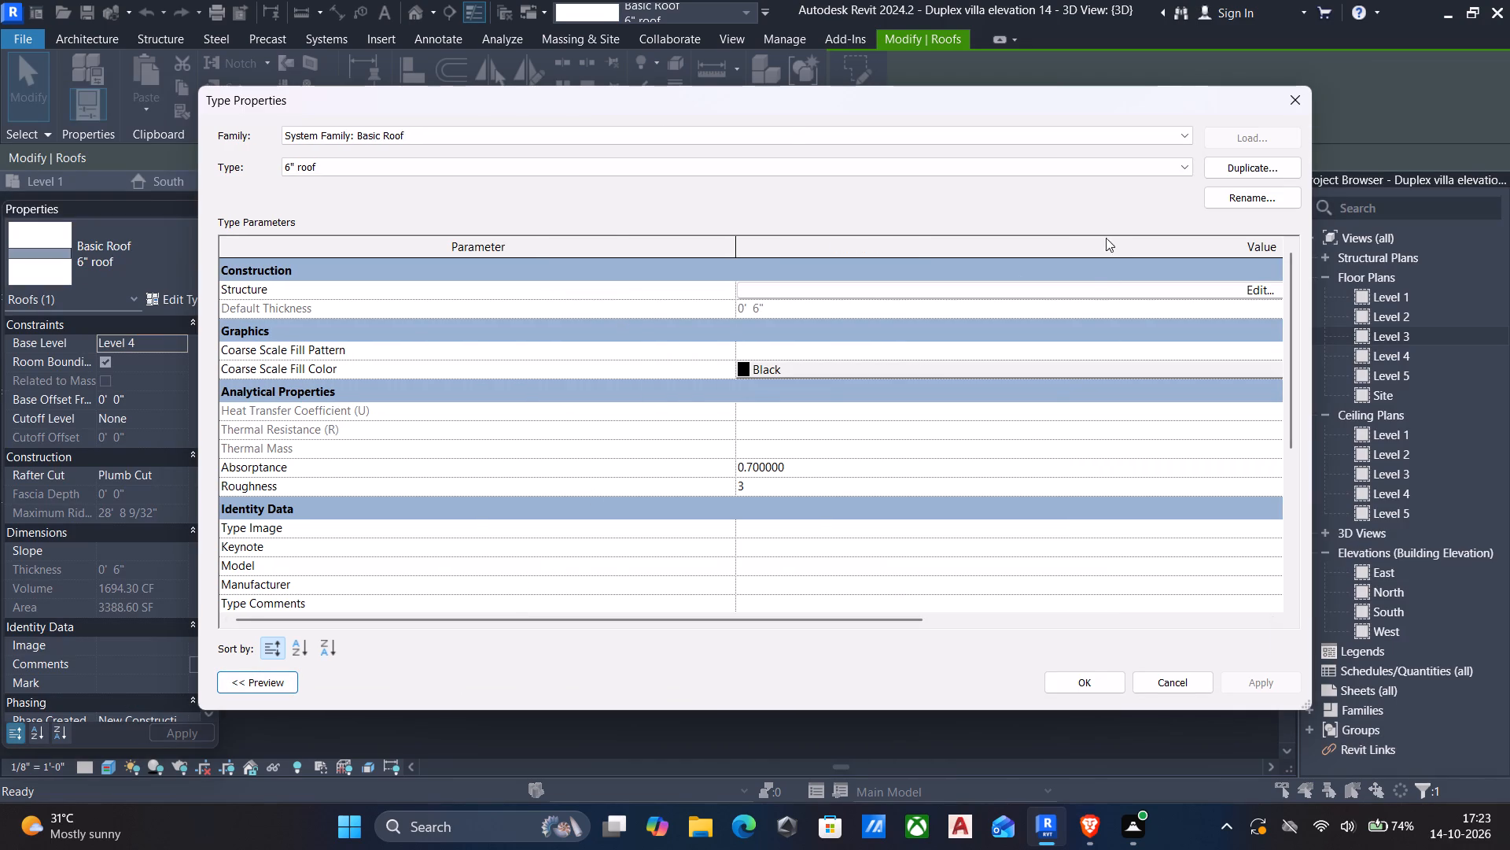
{"action": "scroll", "coordinate": [1012, 445], "scroll_direction": "up", "scroll_amount": 10}
{"action": "scroll", "coordinate": [1008, 456], "scroll_direction": "down", "scroll_amount": 6}
{"action": "scroll", "coordinate": [1007, 458], "scroll_direction": "up", "scroll_amount": 7}
{"action": "left_click_drag", "start_coordinate": [904, 620], "coordinate": [1044, 608]}
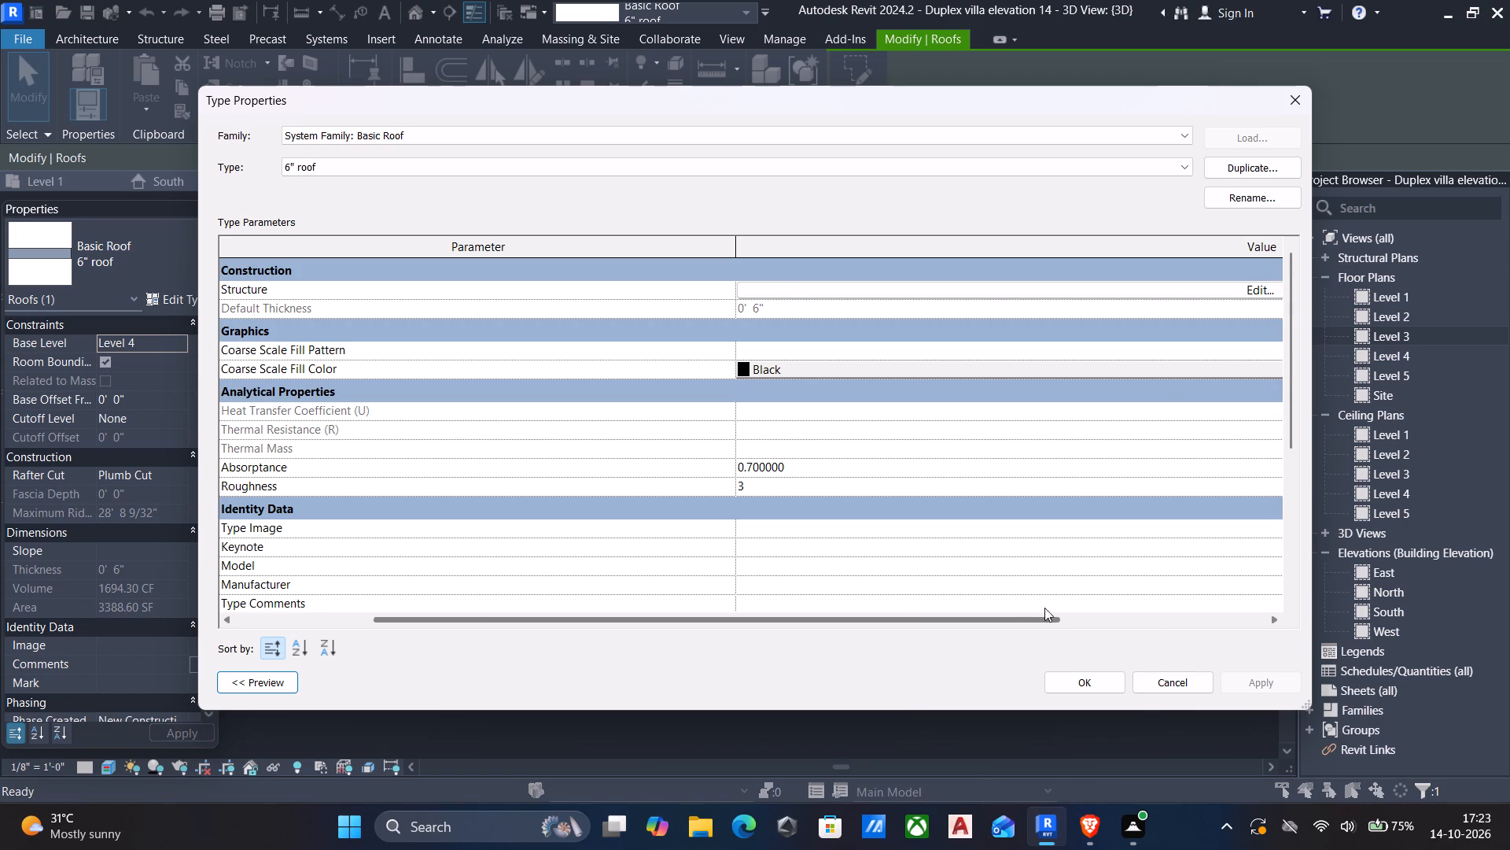
{"action": "left_click_drag", "start_coordinate": [1044, 608], "coordinate": [1015, 589]}
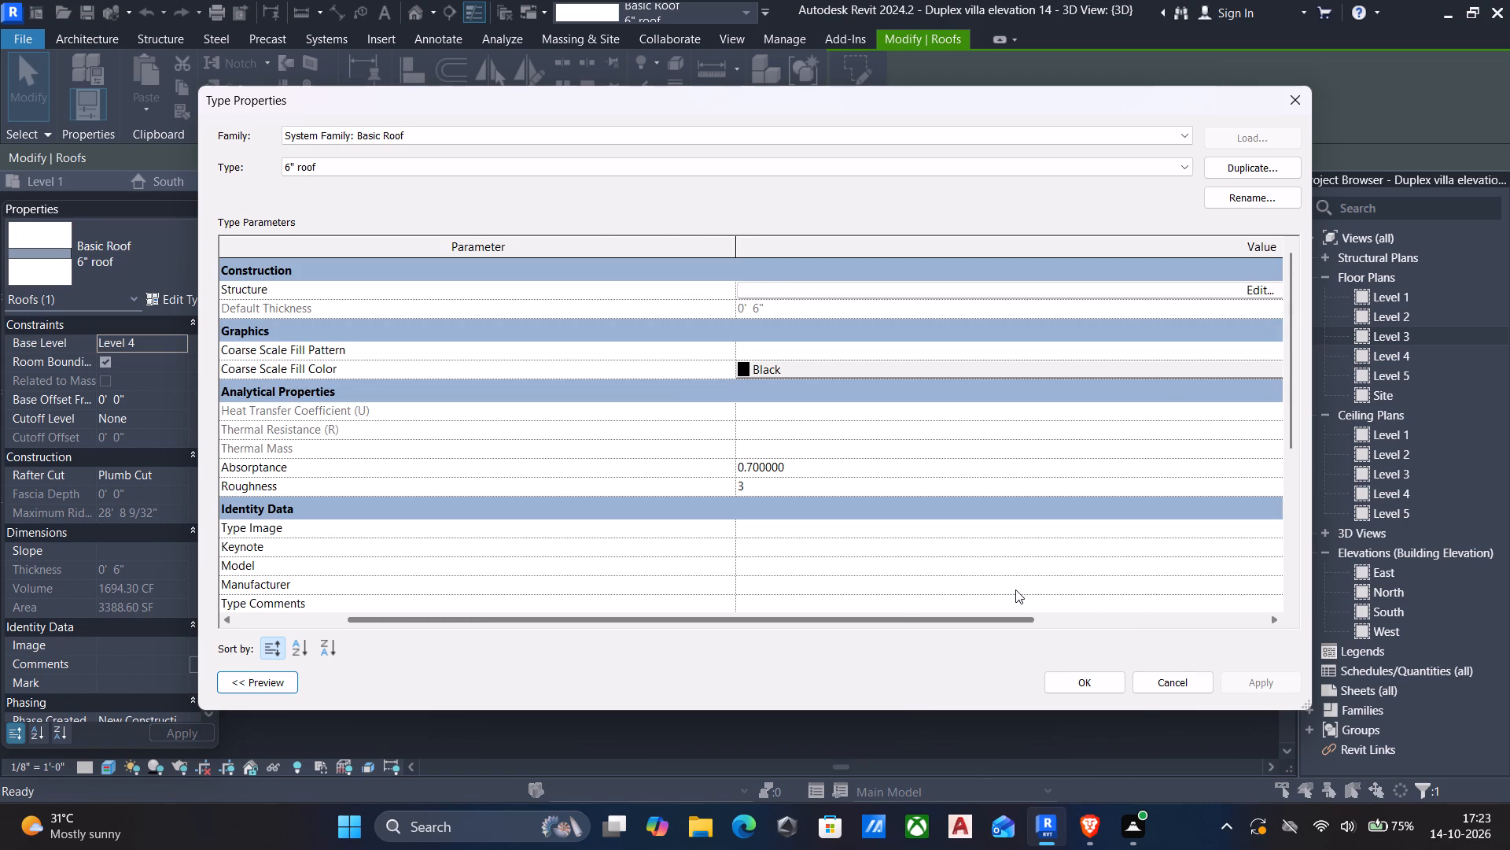
{"action": "left_click_drag", "start_coordinate": [1015, 589], "coordinate": [1049, 589]}
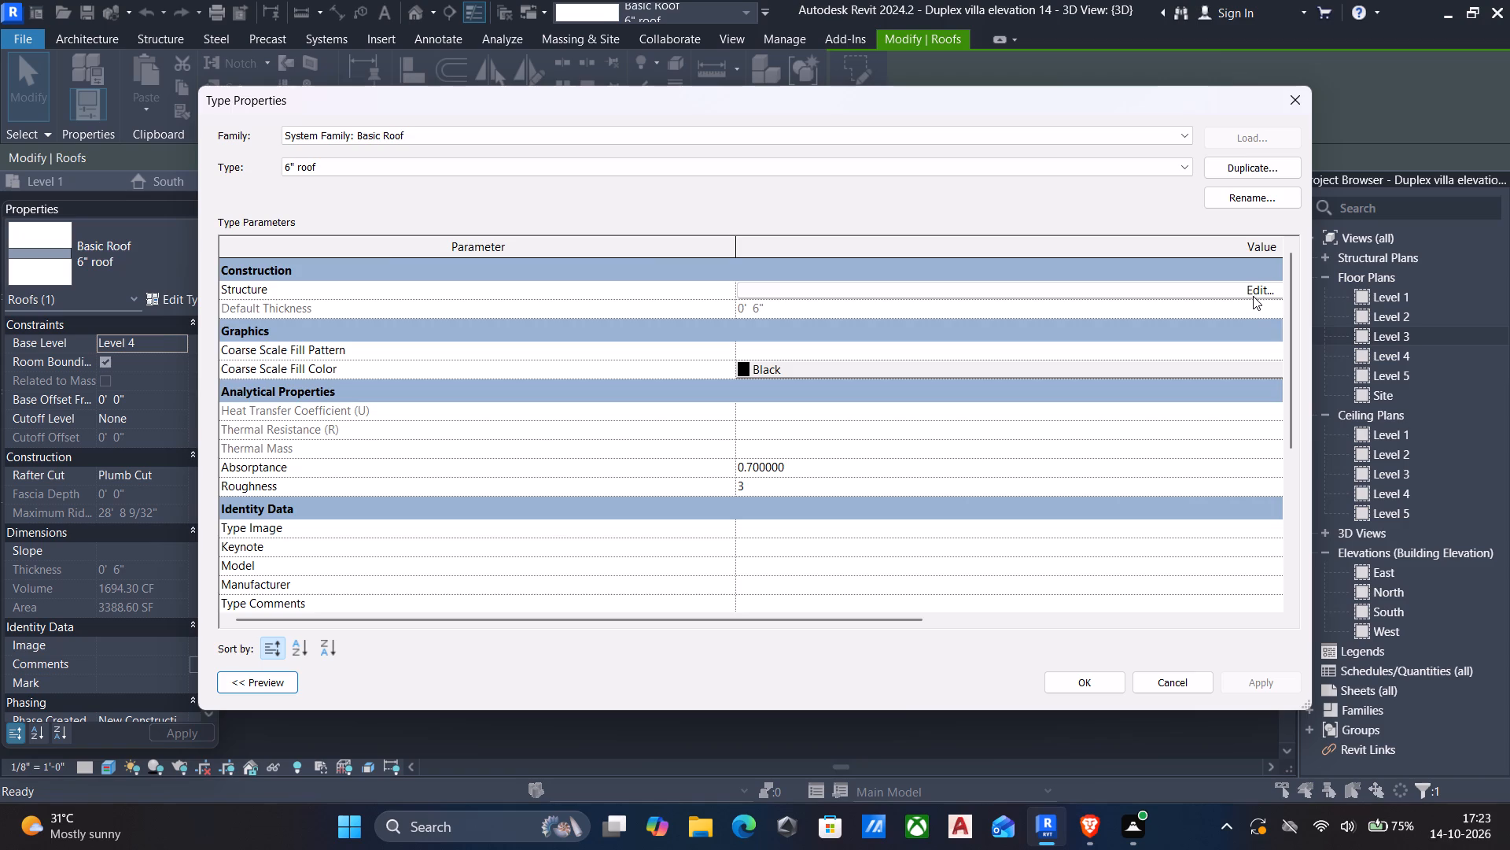
{"action": "left_click", "coordinate": [1248, 290]}
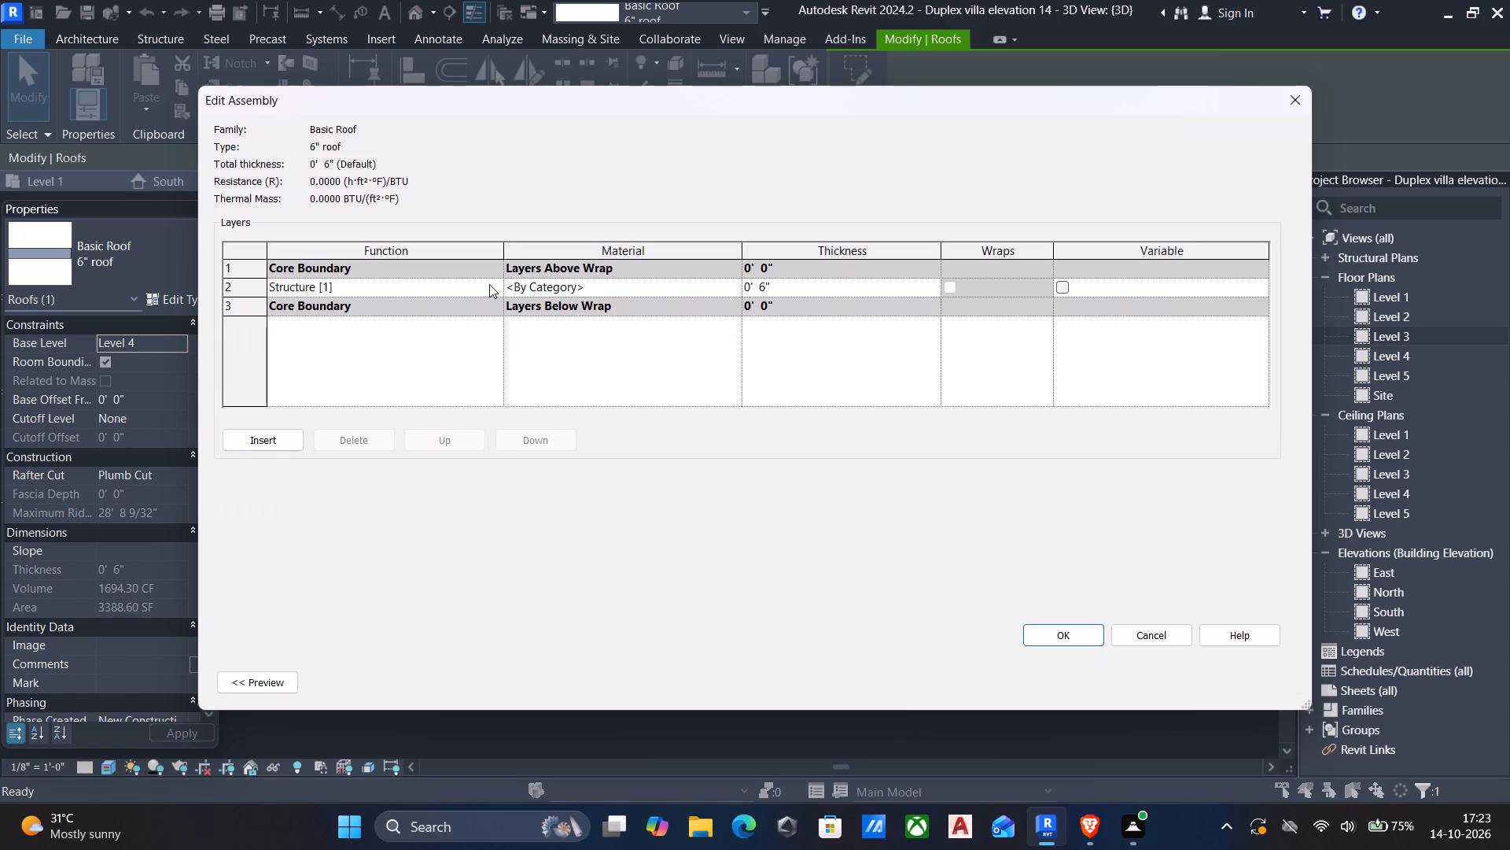
Create a new material named roof for the Structure [1] layer of the roof assembly.
{"action": "left_click", "coordinate": [731, 290]}
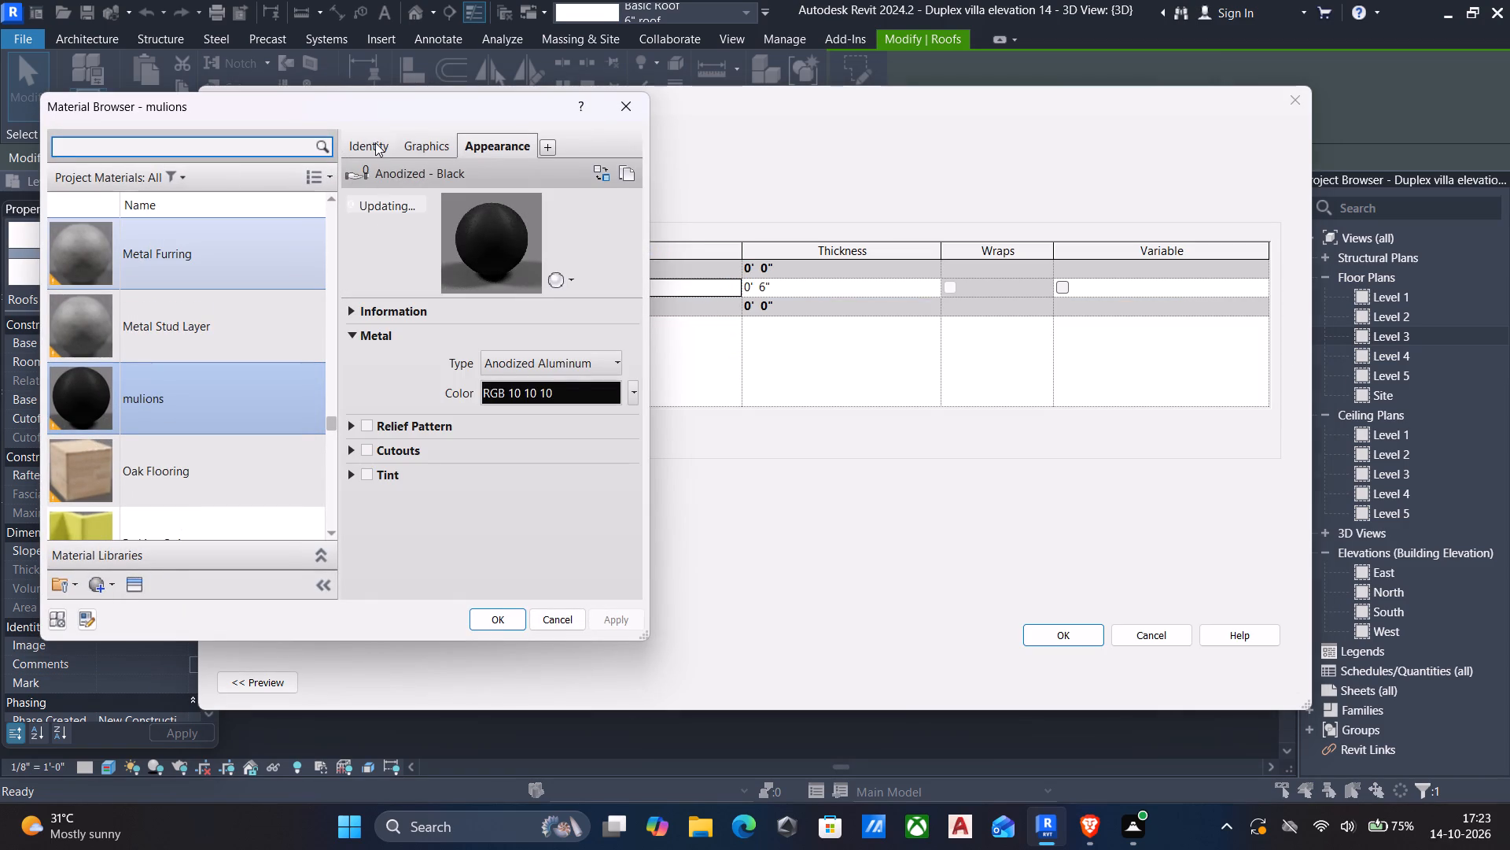
{"action": "left_click", "coordinate": [93, 596]}
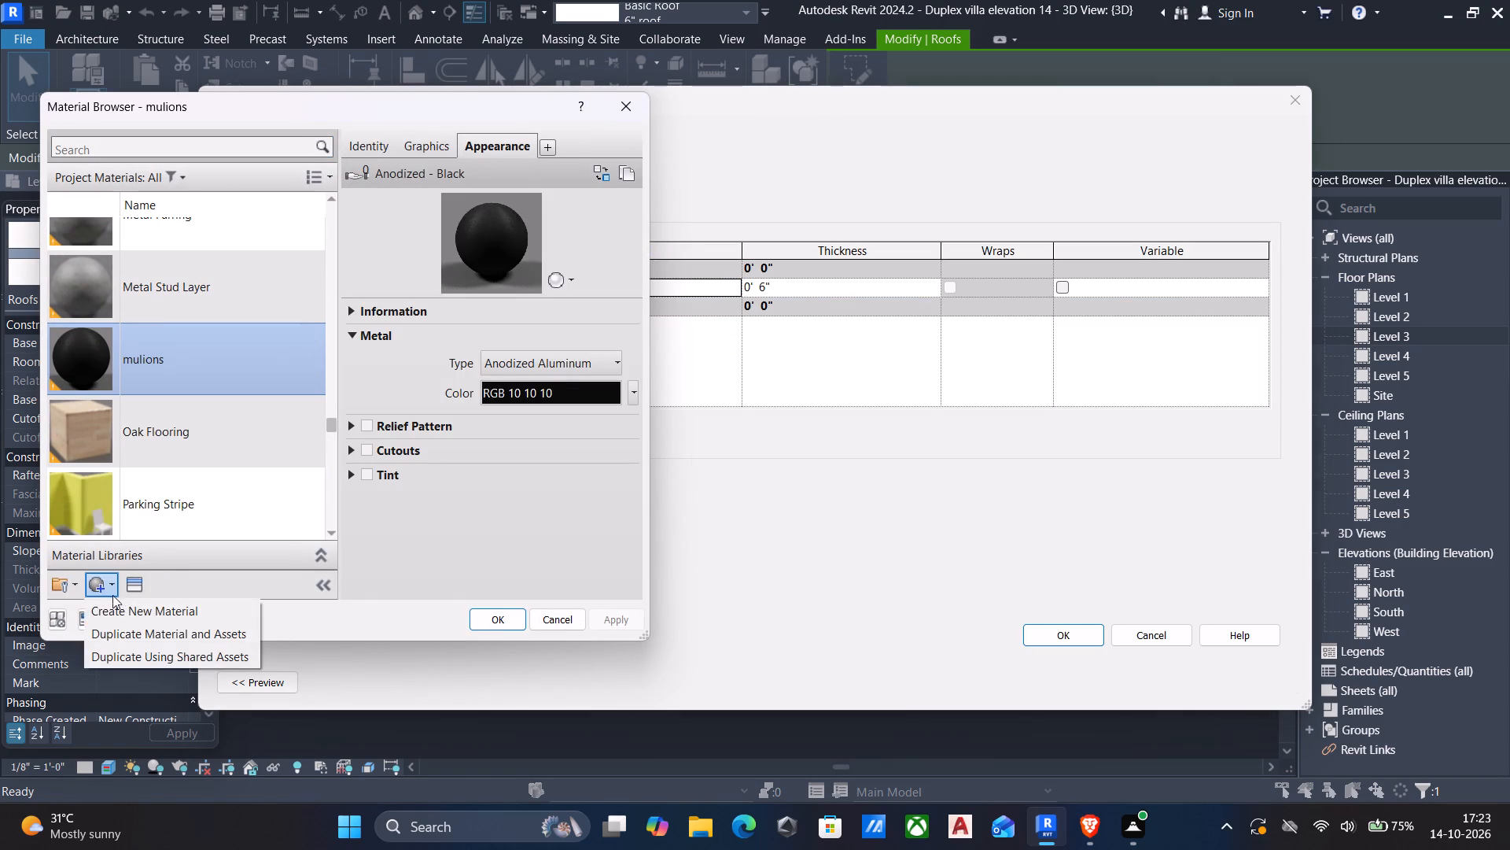
{"action": "left_click", "coordinate": [125, 609]}
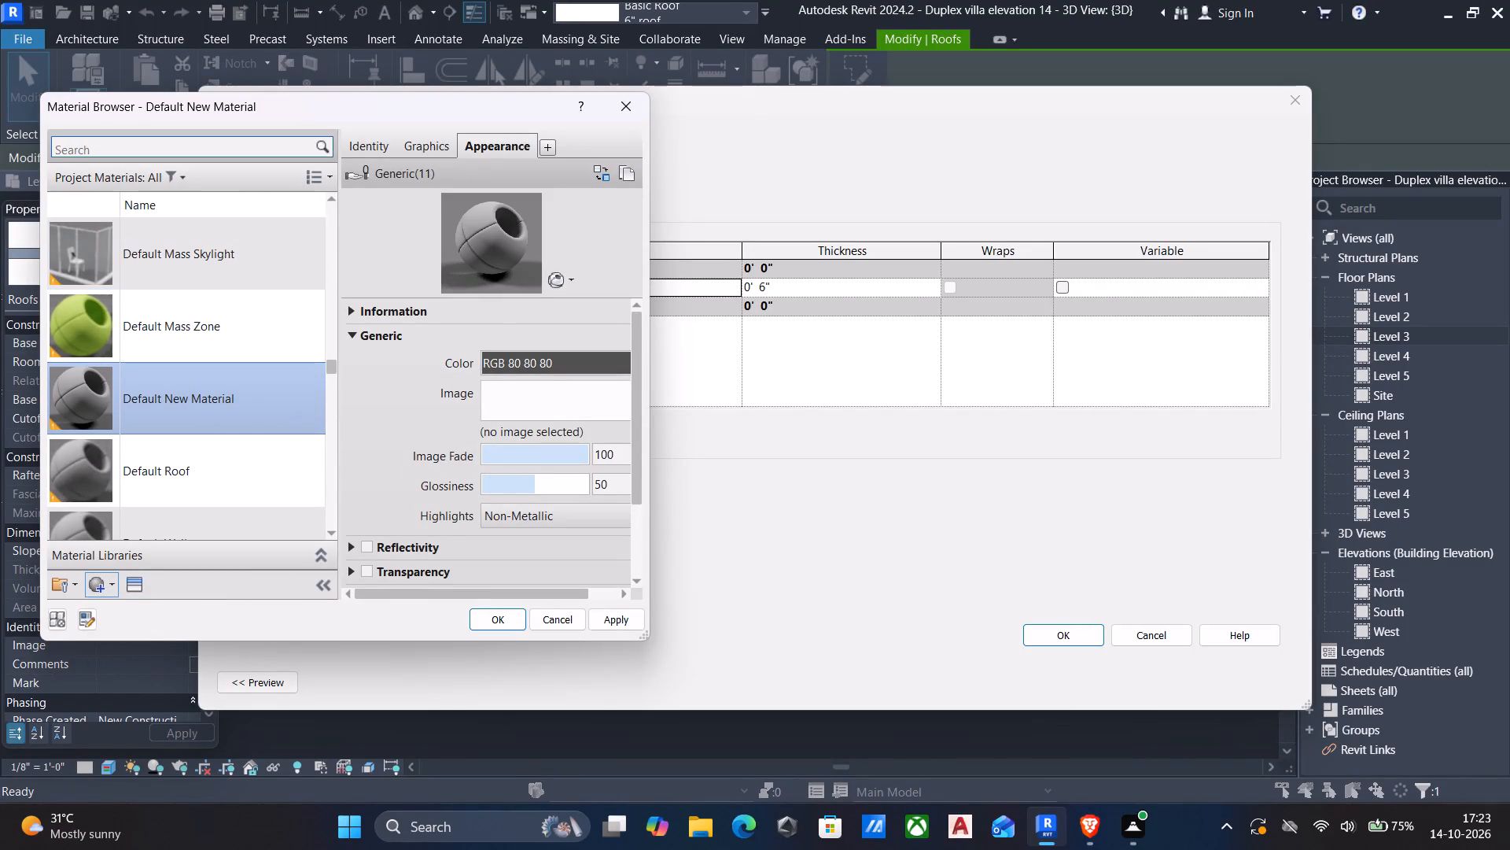
{"action": "left_click", "coordinate": [349, 145]}
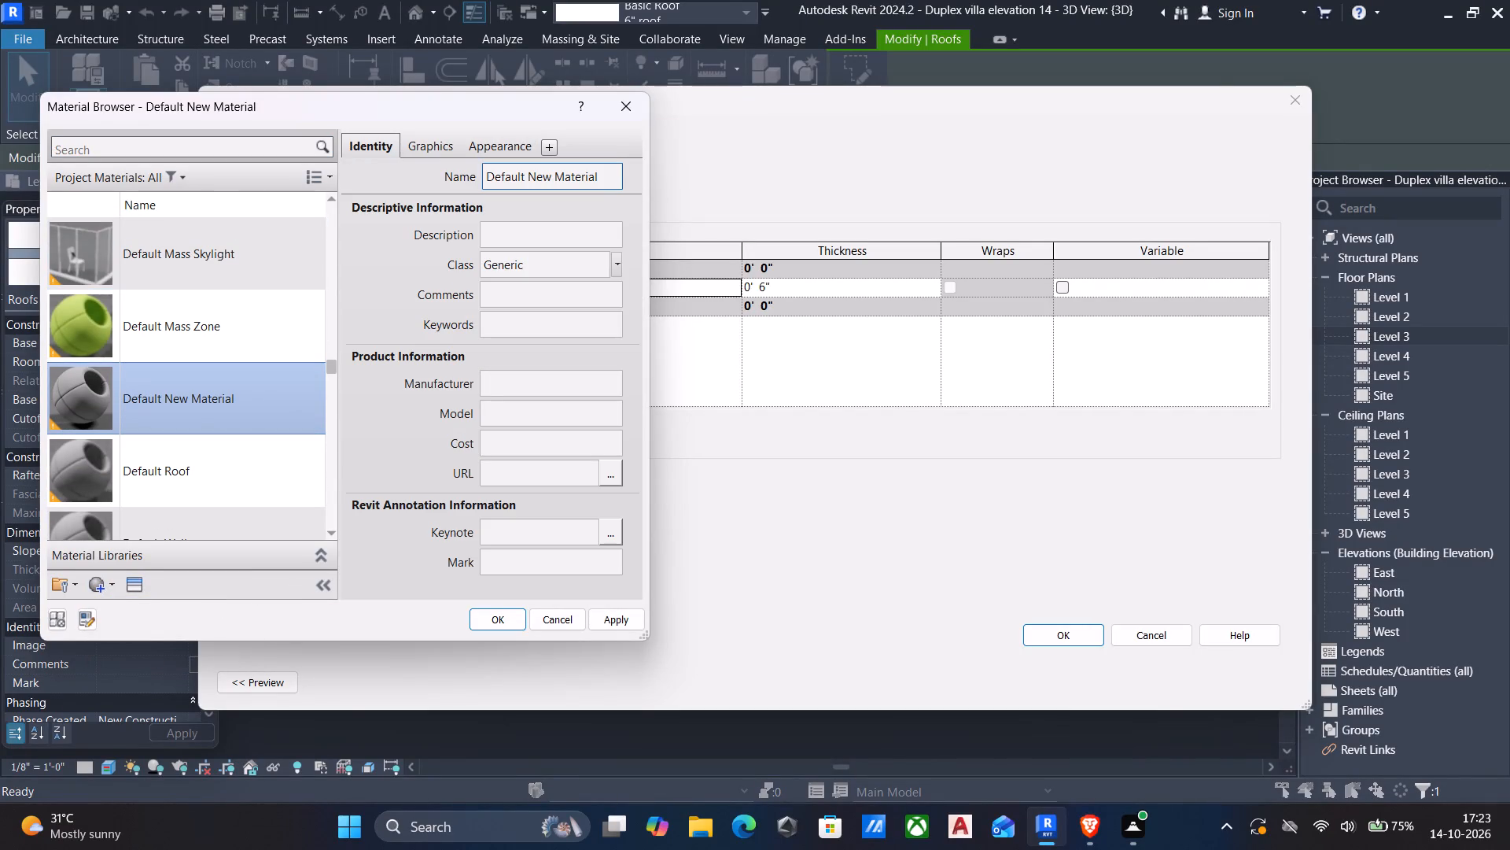
{"action": "left_click", "coordinate": [613, 177]}
{"action": "type", "text": "roof"}
{"action": "key", "text": "space"}
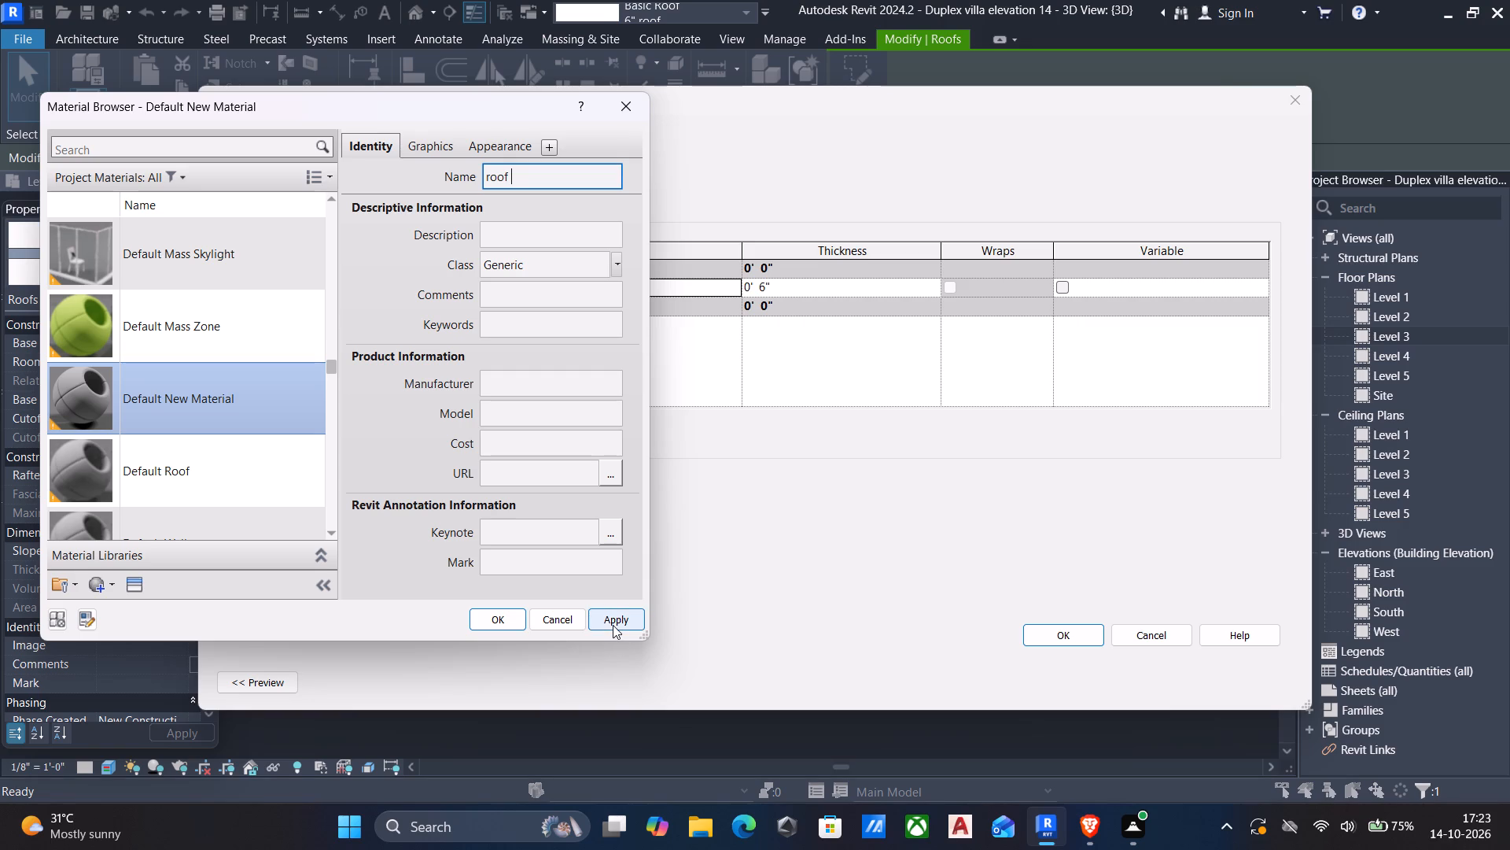
{"action": "left_click", "coordinate": [613, 625]}
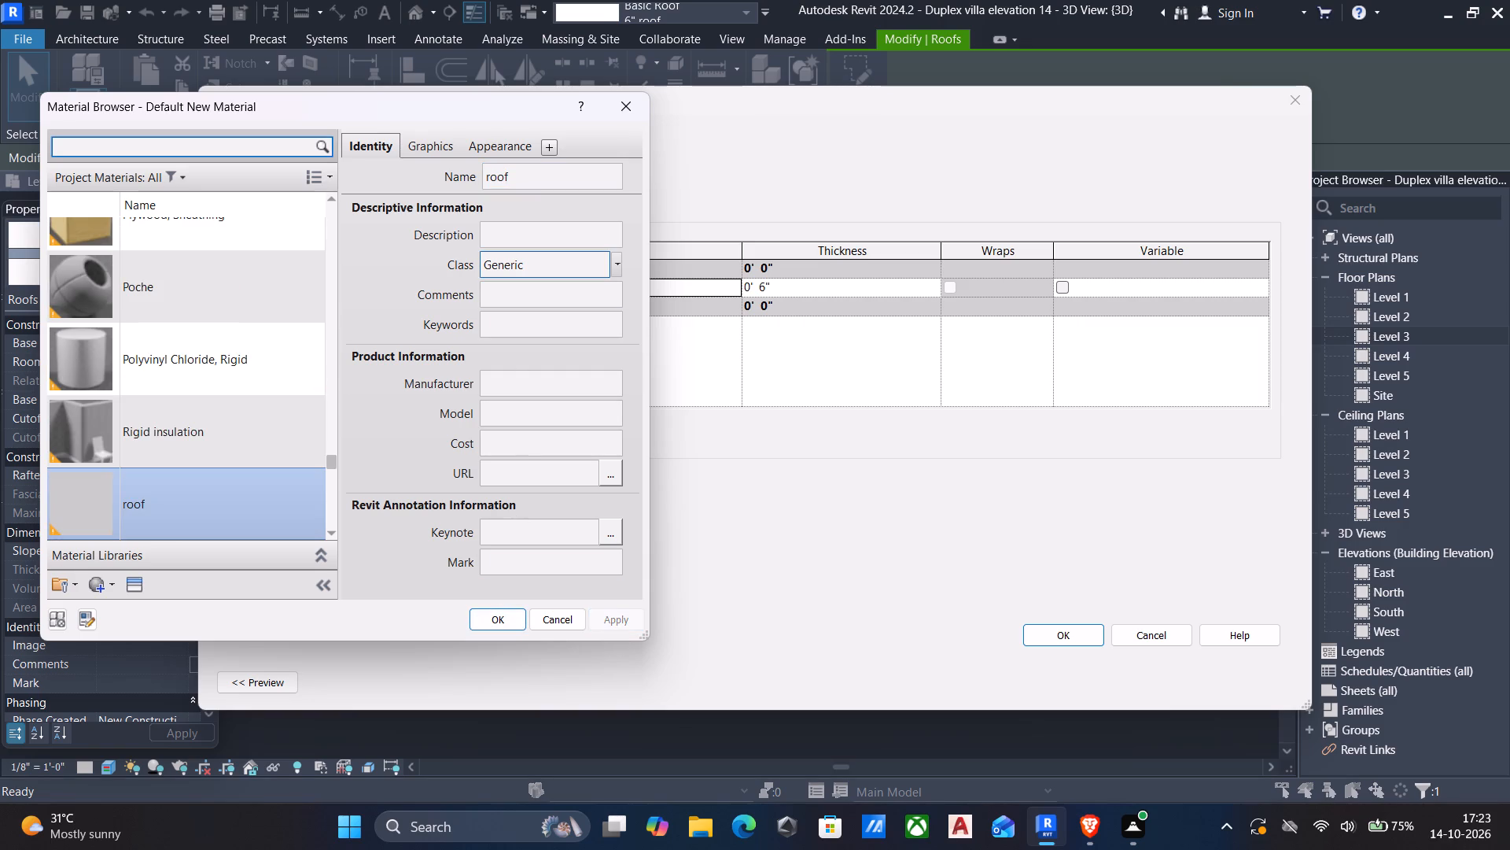
Give the roof material the Slate - Black appearance from the Appearance Library's Roofing category.
{"action": "left_click", "coordinate": [122, 590]}
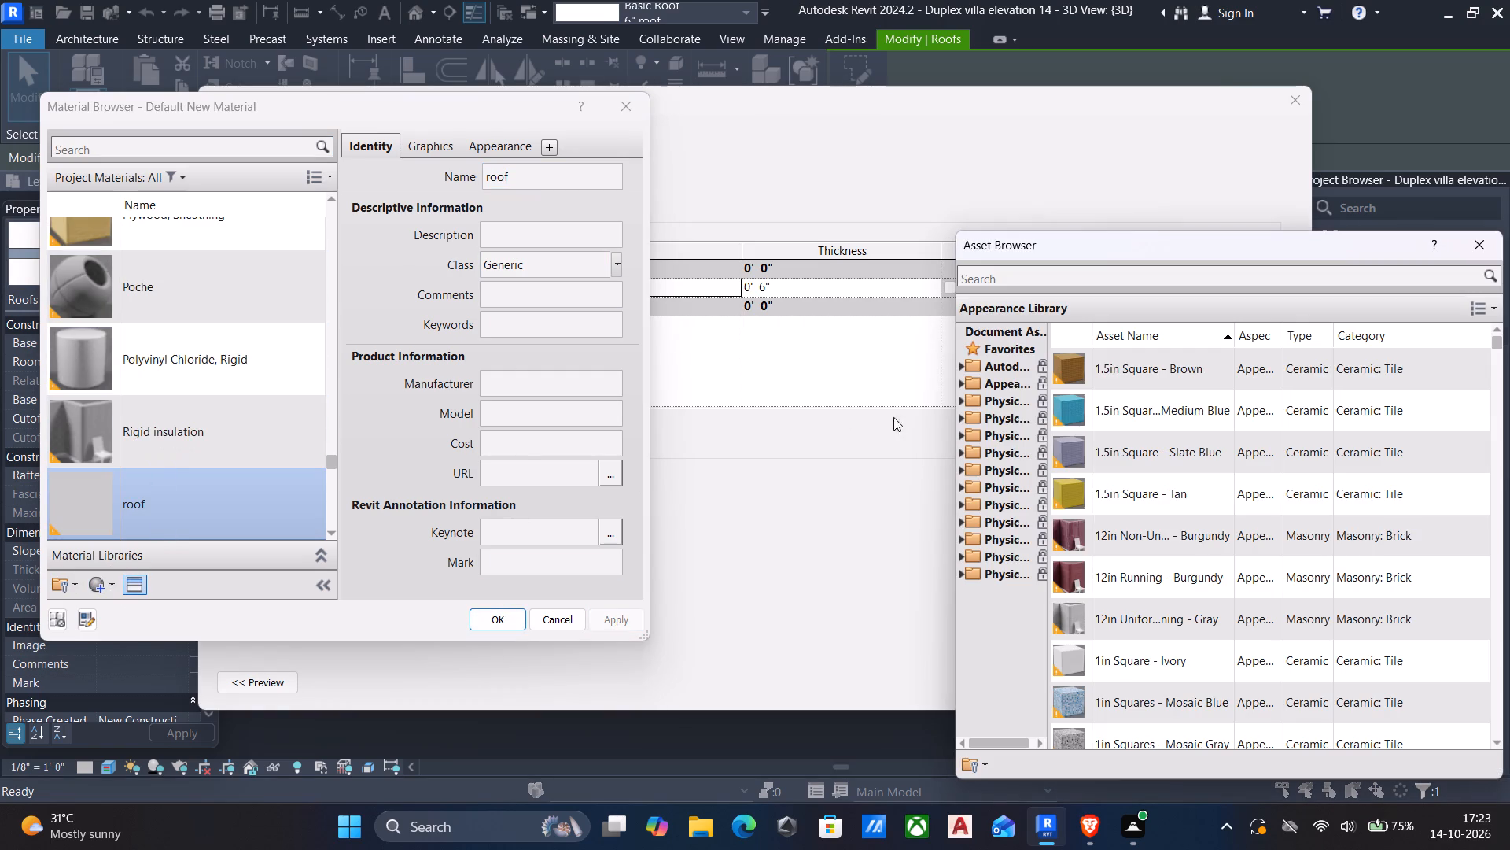
{"action": "left_click", "coordinate": [965, 378]}
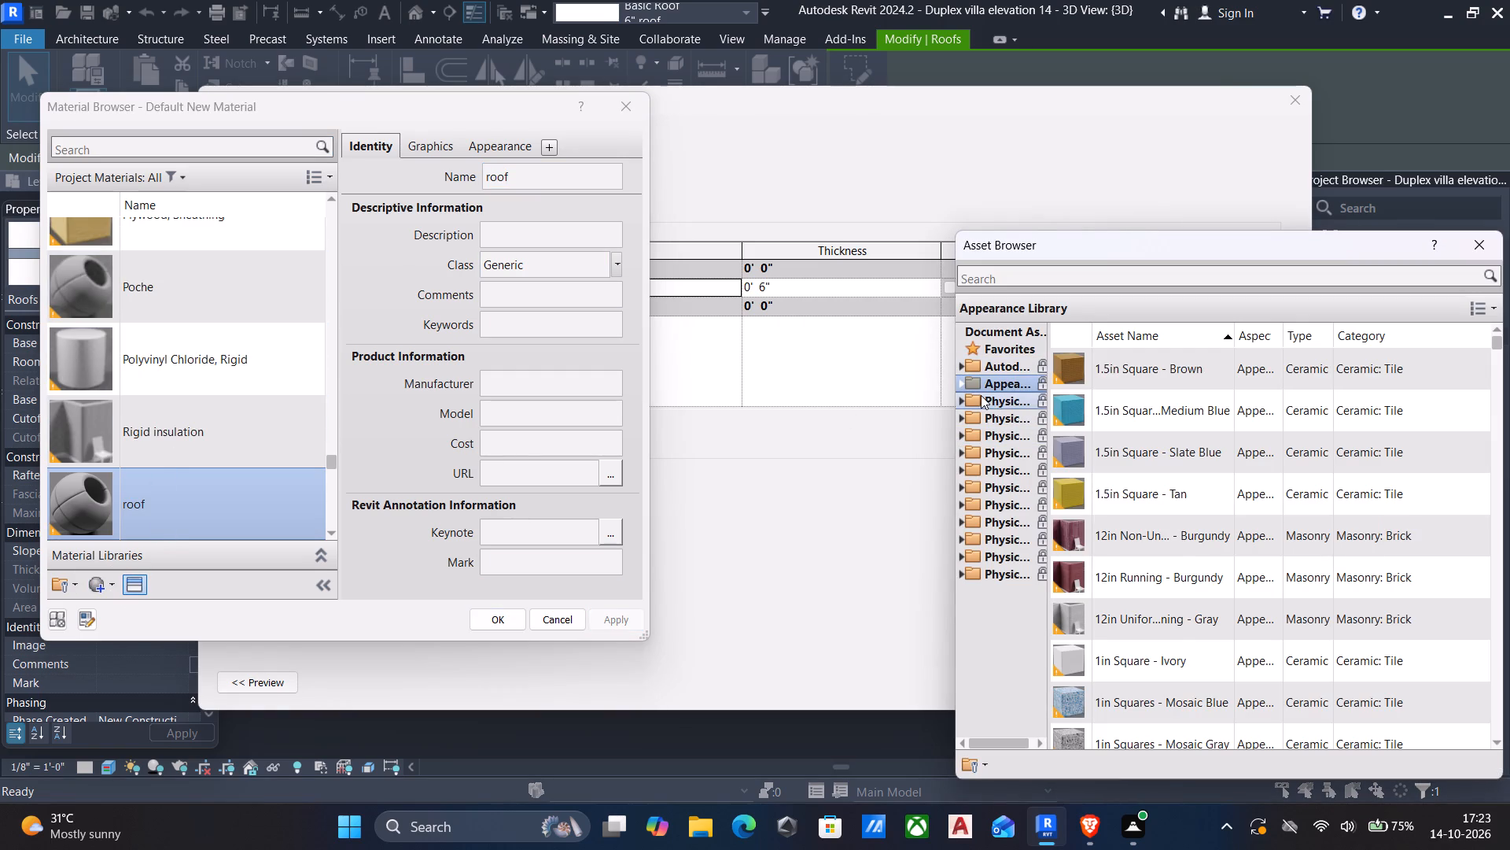
{"action": "left_click", "coordinate": [974, 387]}
{"action": "double_click", "coordinate": [1000, 384]}
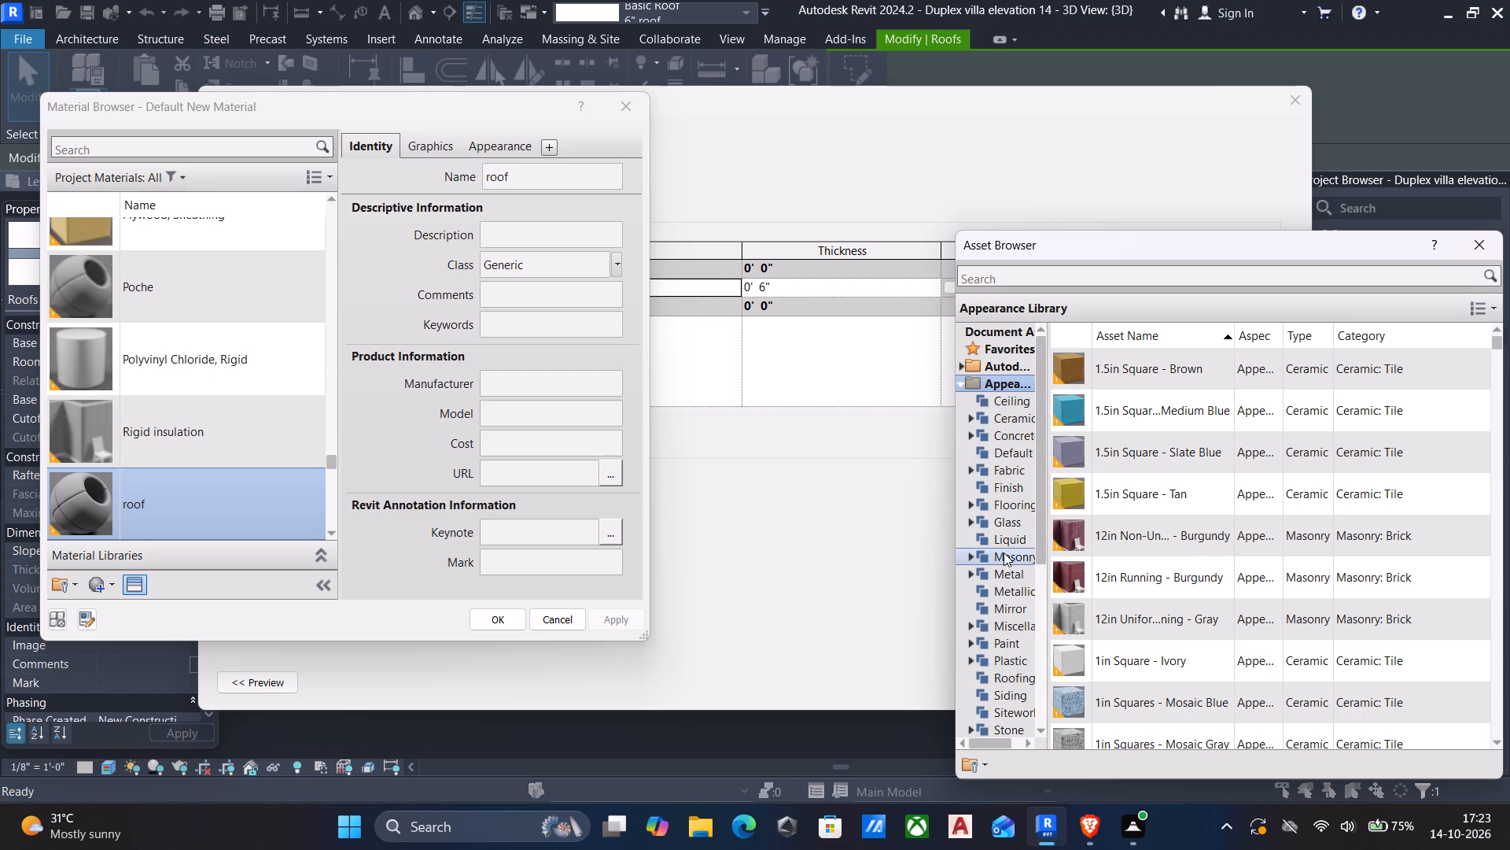
{"action": "left_click", "coordinate": [996, 671]}
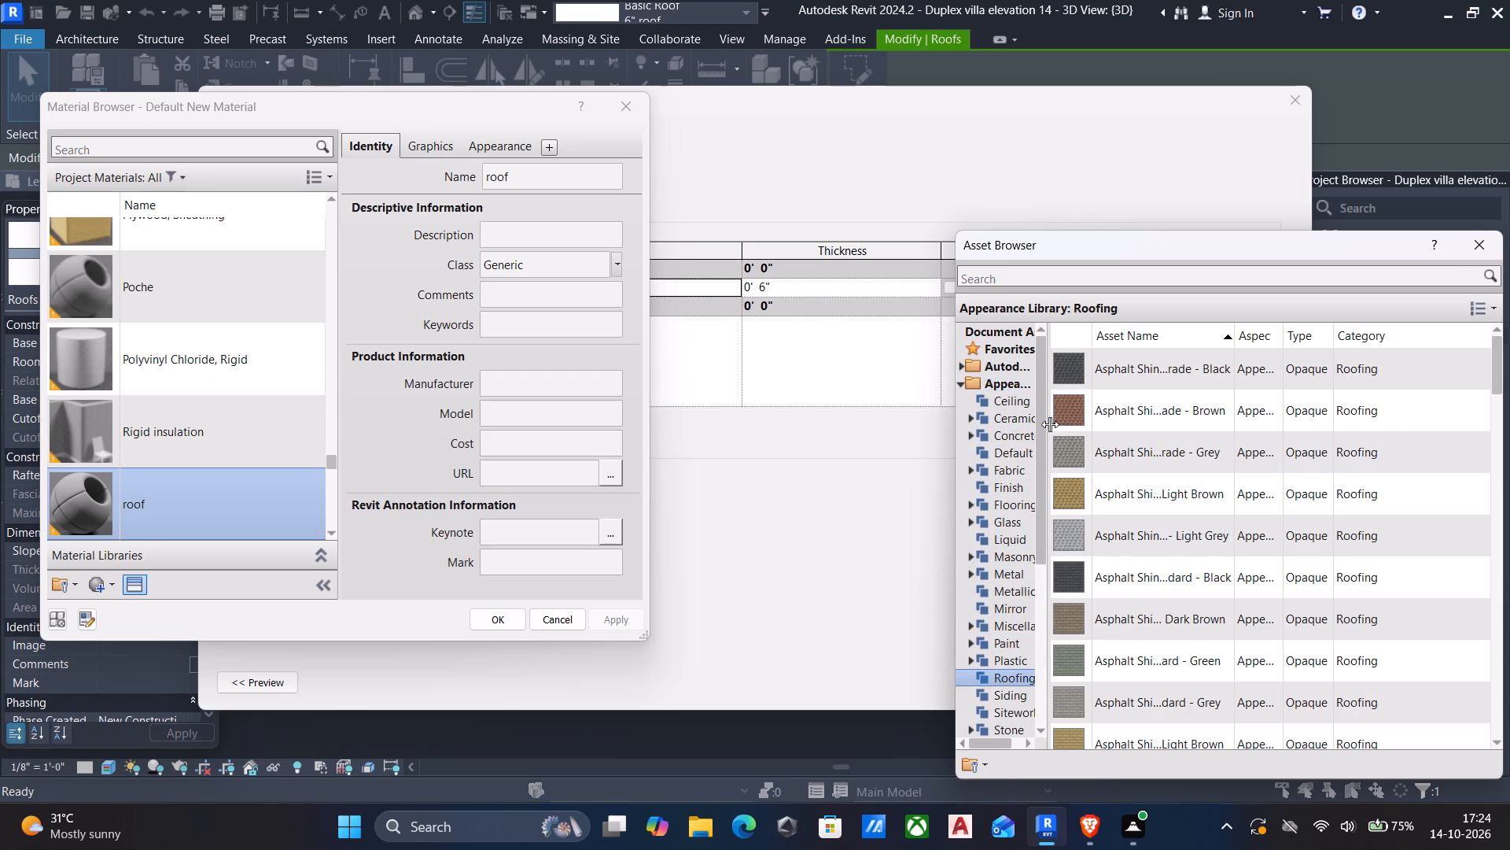
{"action": "scroll", "coordinate": [1153, 528], "scroll_direction": "down", "scroll_amount": 1}
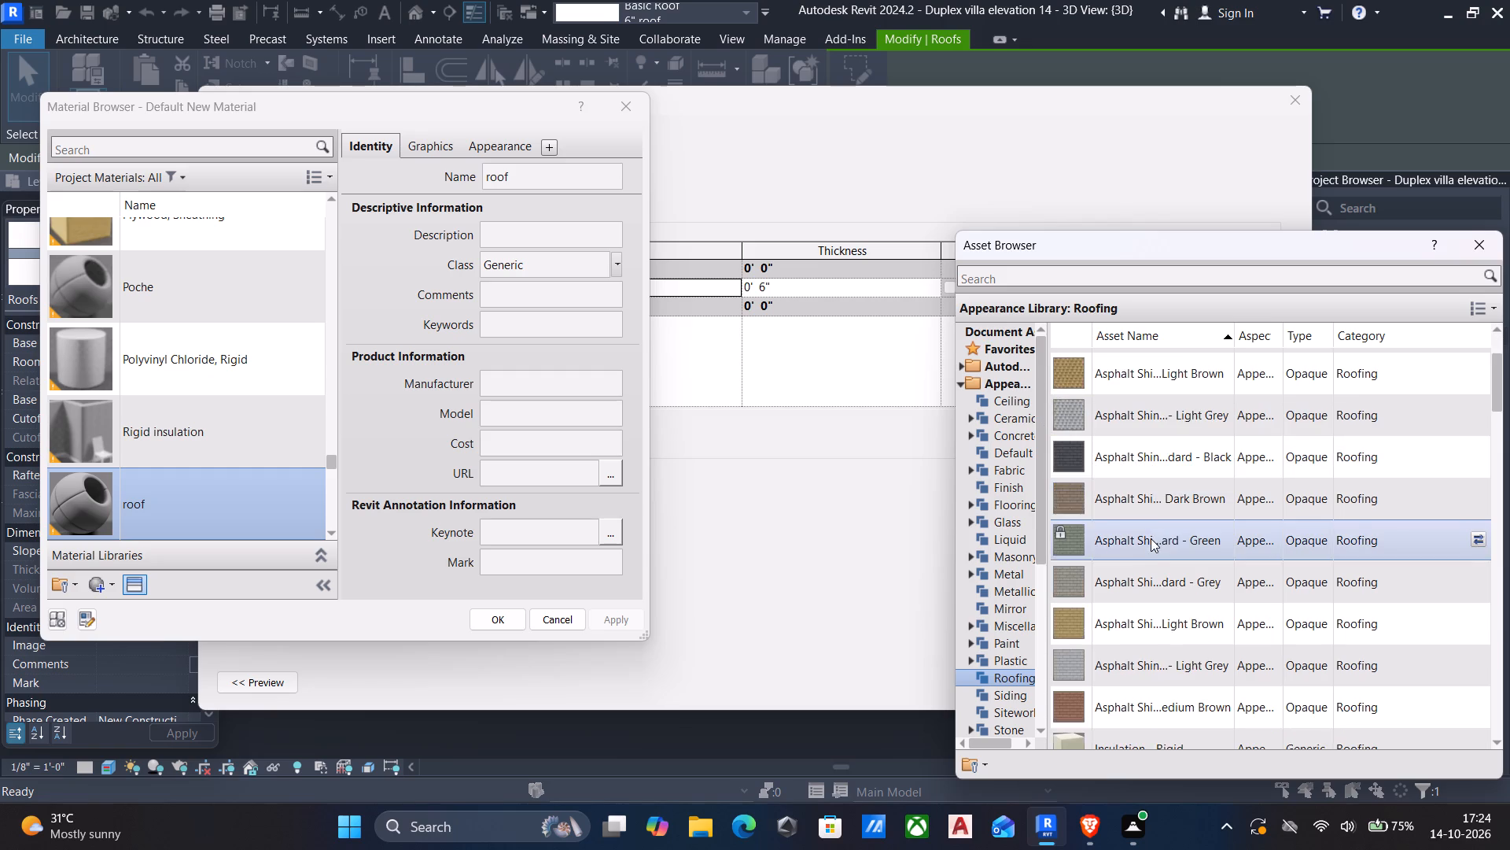
{"action": "scroll", "coordinate": [1151, 538], "scroll_direction": "down", "scroll_amount": 12}
{"action": "scroll", "coordinate": [1151, 545], "scroll_direction": "up", "scroll_amount": 2}
{"action": "left_click", "coordinate": [1140, 467]}
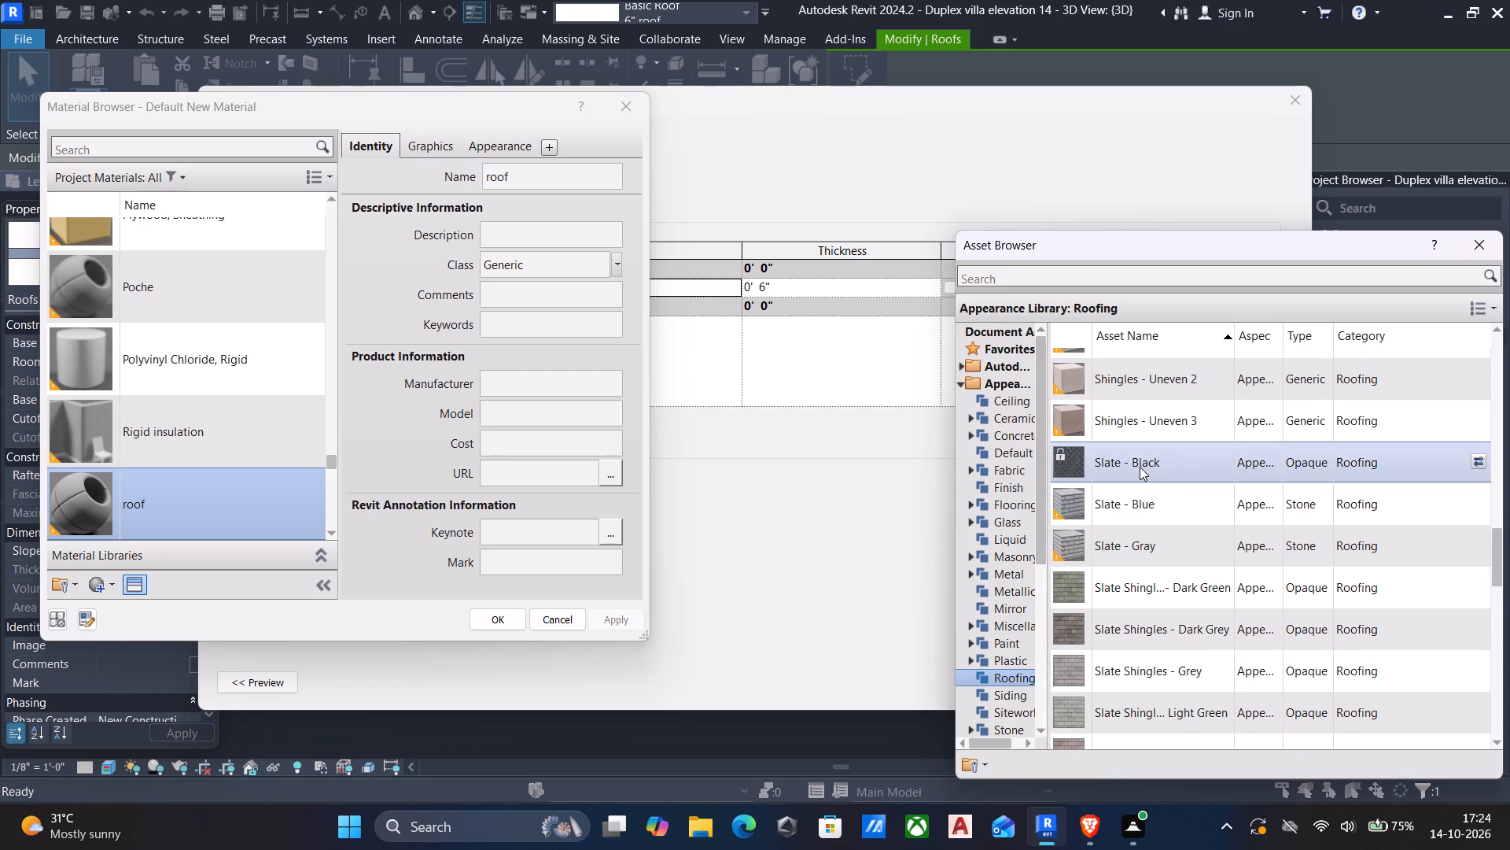
{"action": "double_click", "coordinate": [1140, 467]}
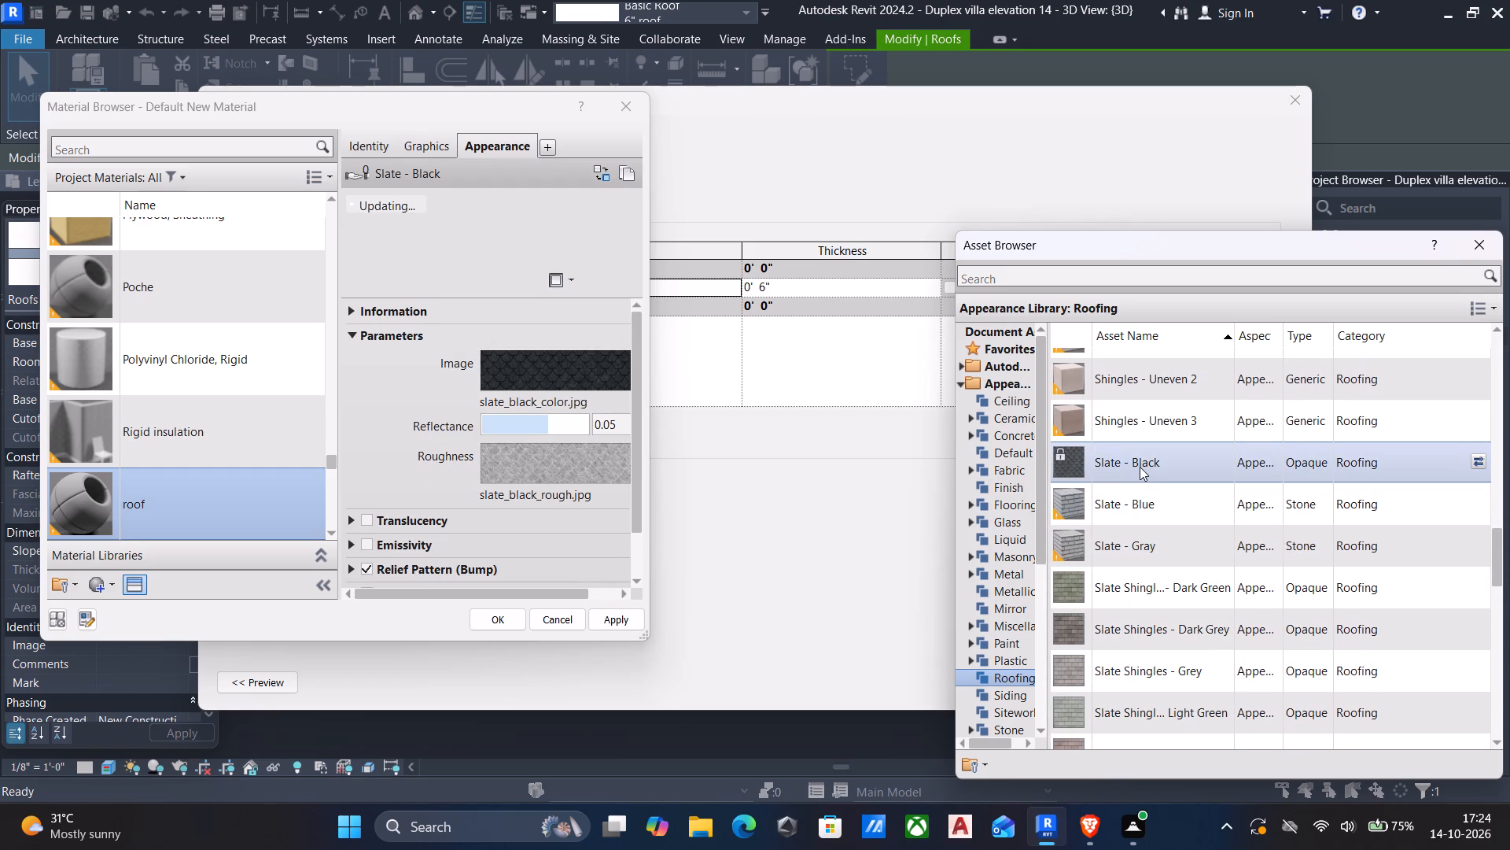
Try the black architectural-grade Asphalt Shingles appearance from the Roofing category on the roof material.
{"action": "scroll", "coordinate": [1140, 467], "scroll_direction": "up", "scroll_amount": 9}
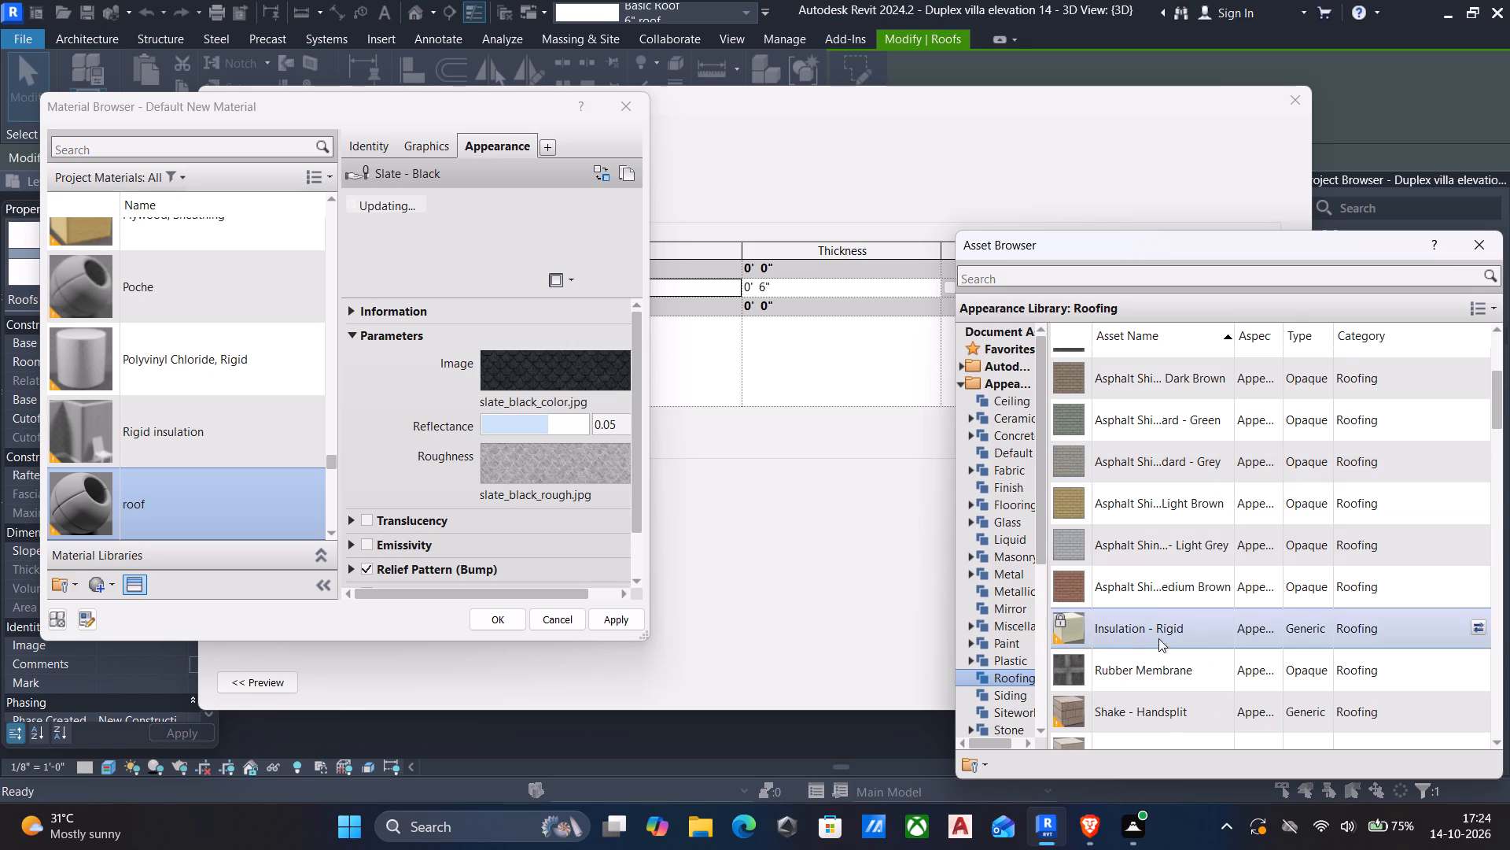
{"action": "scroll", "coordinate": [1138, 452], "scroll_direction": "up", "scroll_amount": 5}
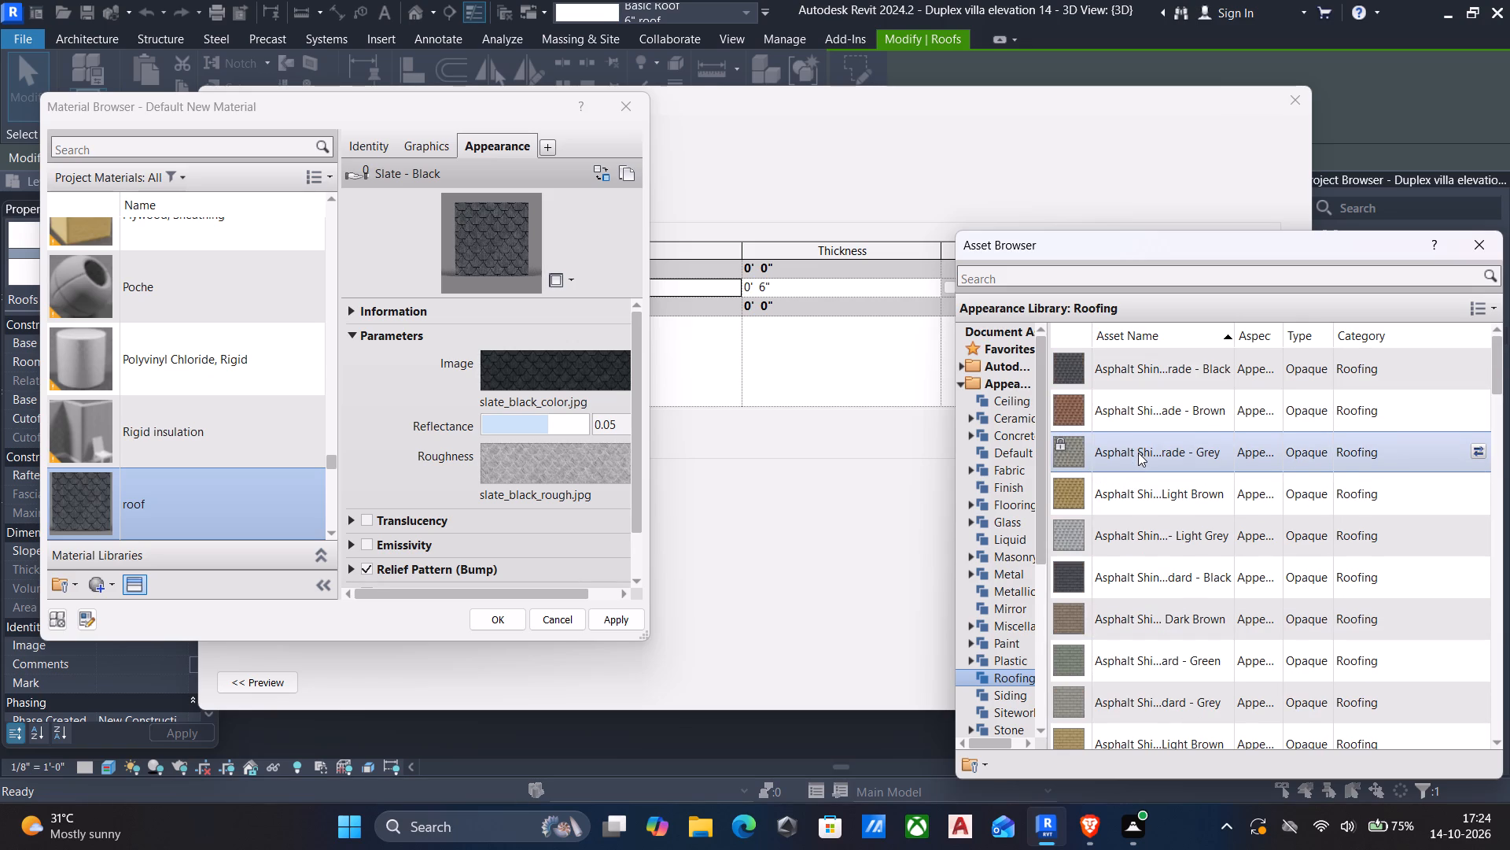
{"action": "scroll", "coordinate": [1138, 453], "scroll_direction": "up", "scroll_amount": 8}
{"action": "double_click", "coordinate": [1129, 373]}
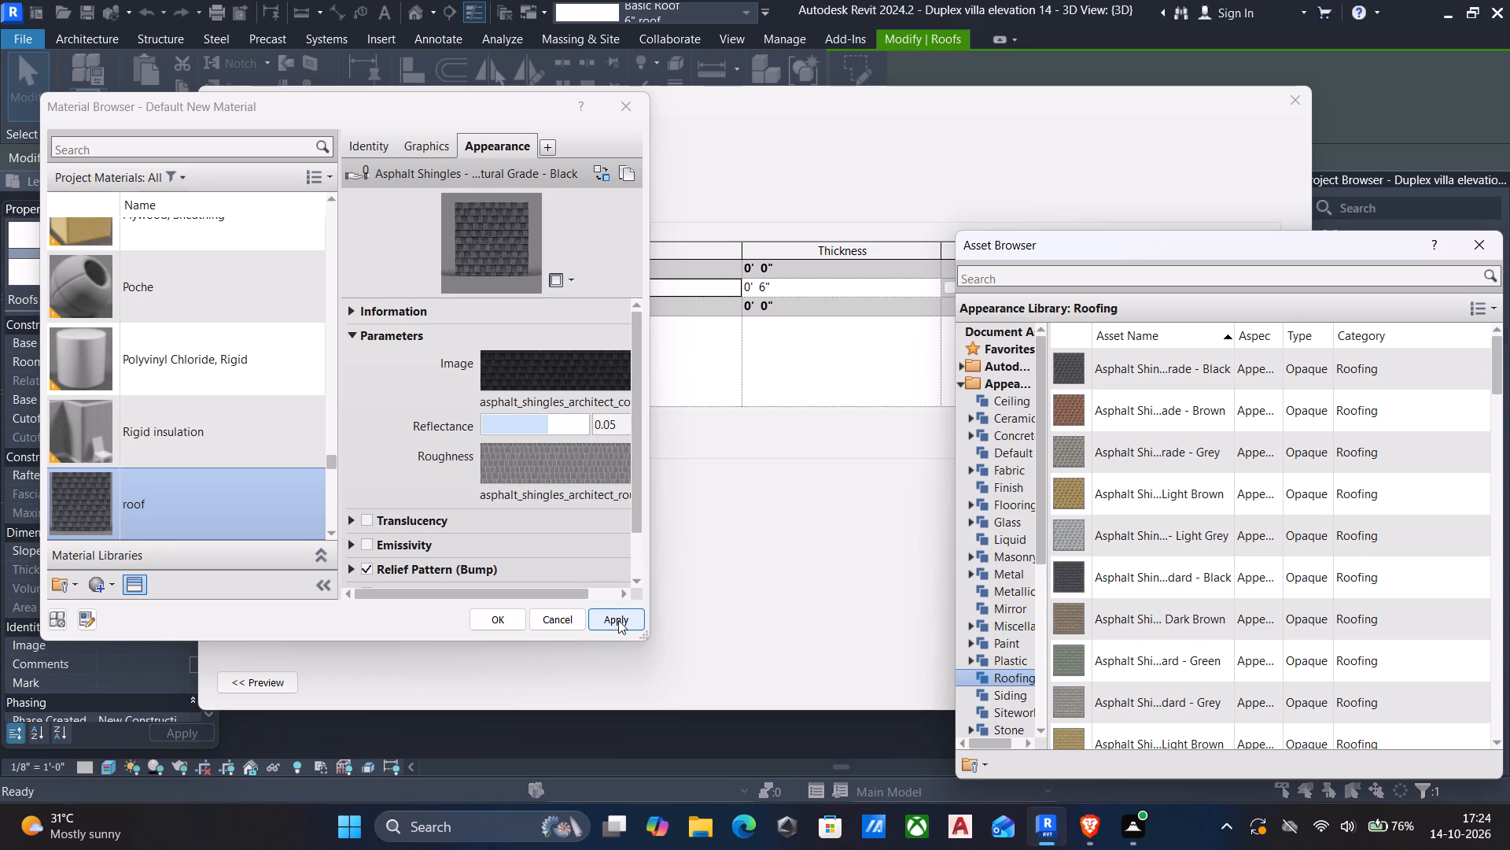
Switch the roof material to the Slate - Black appearance and accept the material, layer assembly and roof type changes.
{"action": "scroll", "coordinate": [1169, 641], "scroll_direction": "down", "scroll_amount": 5}
{"action": "scroll", "coordinate": [1146, 568], "scroll_direction": "down", "scroll_amount": 4}
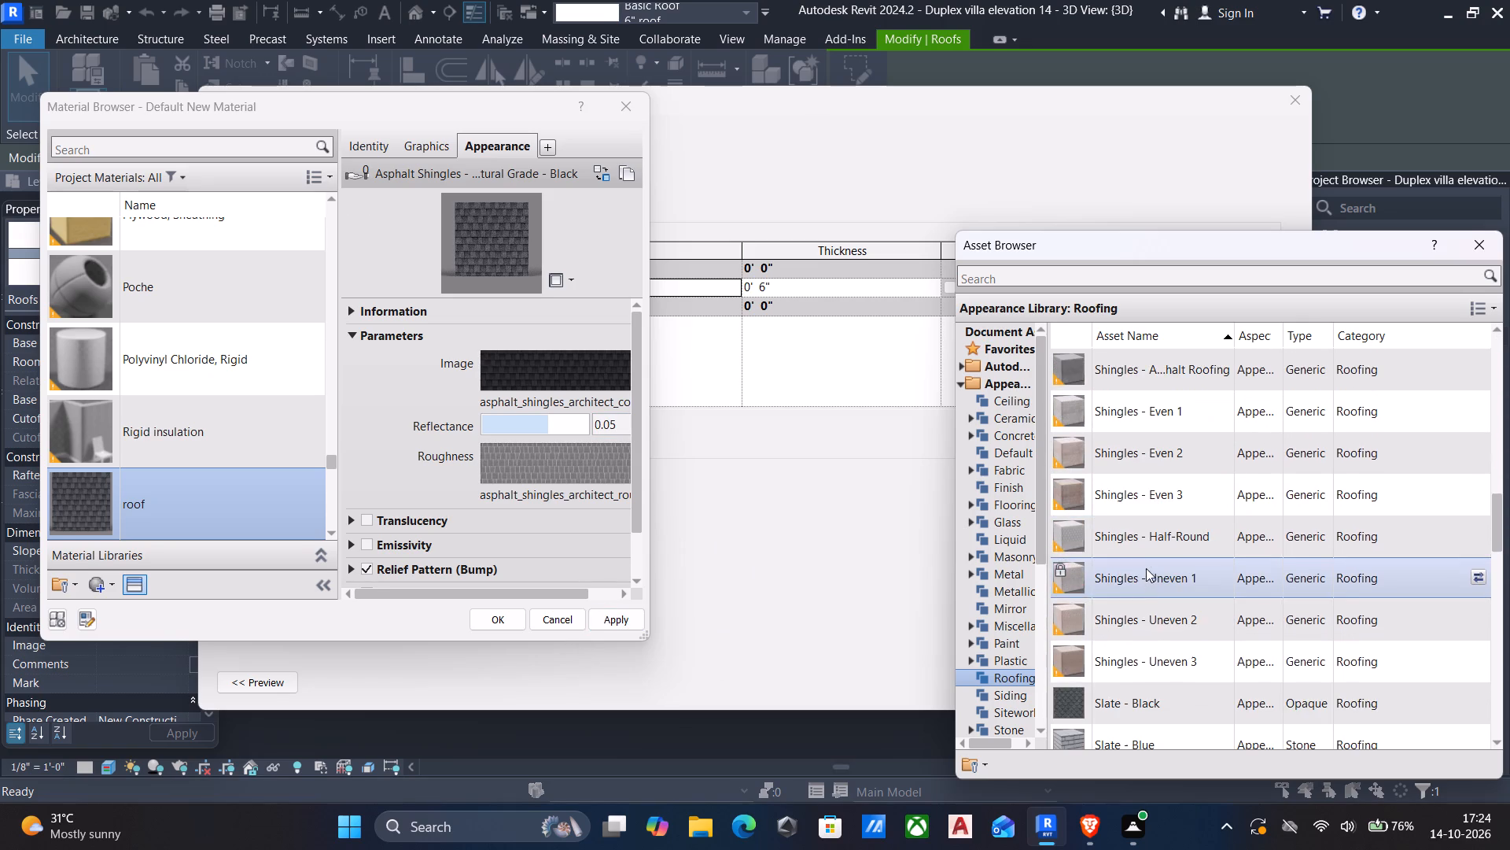
{"action": "double_click", "coordinate": [1181, 686]}
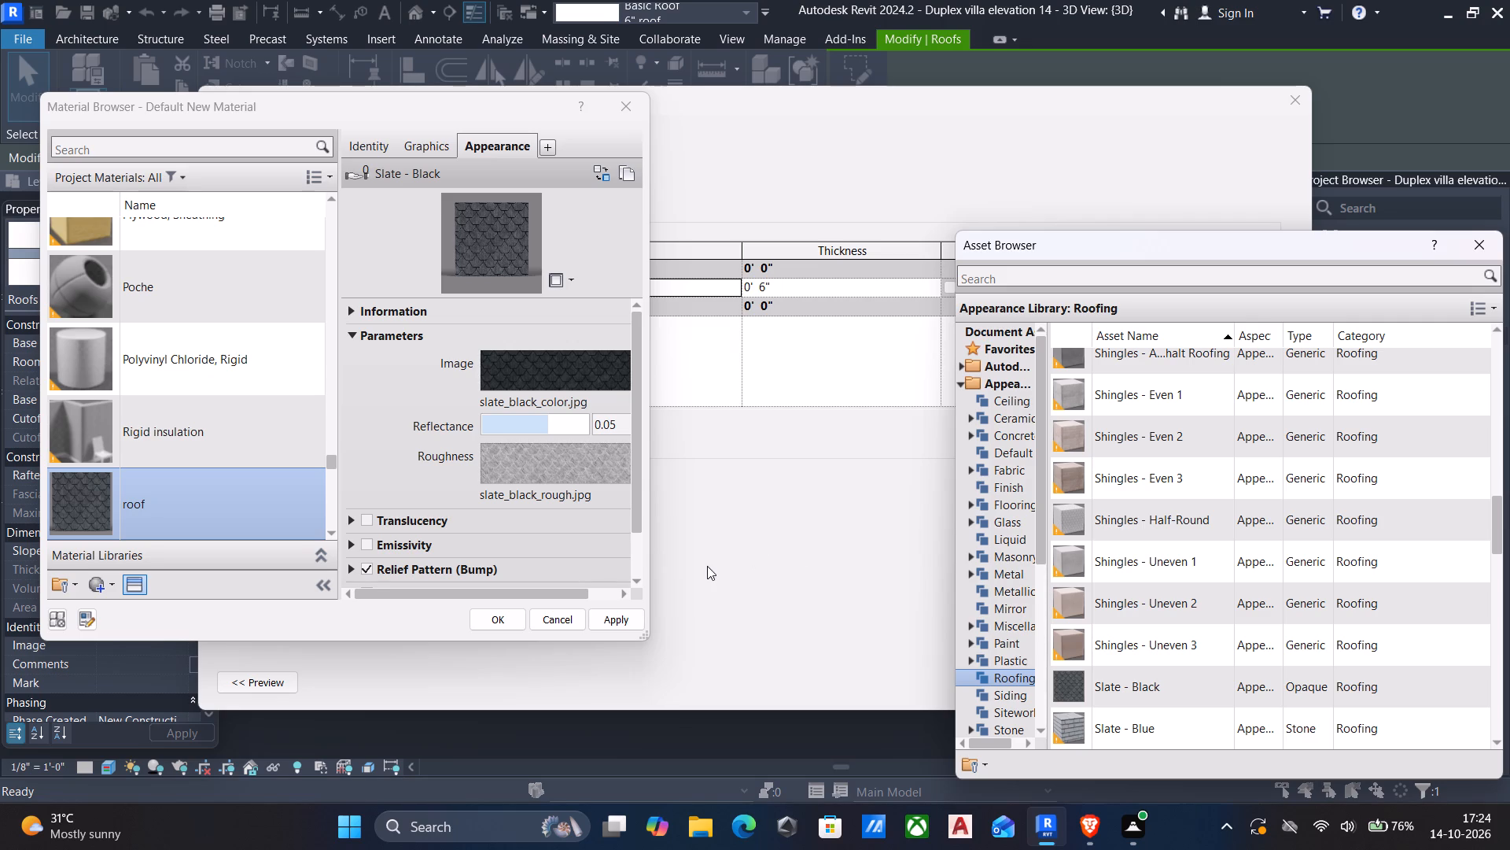
{"action": "left_click", "coordinate": [604, 615]}
{"action": "left_click", "coordinate": [519, 609]}
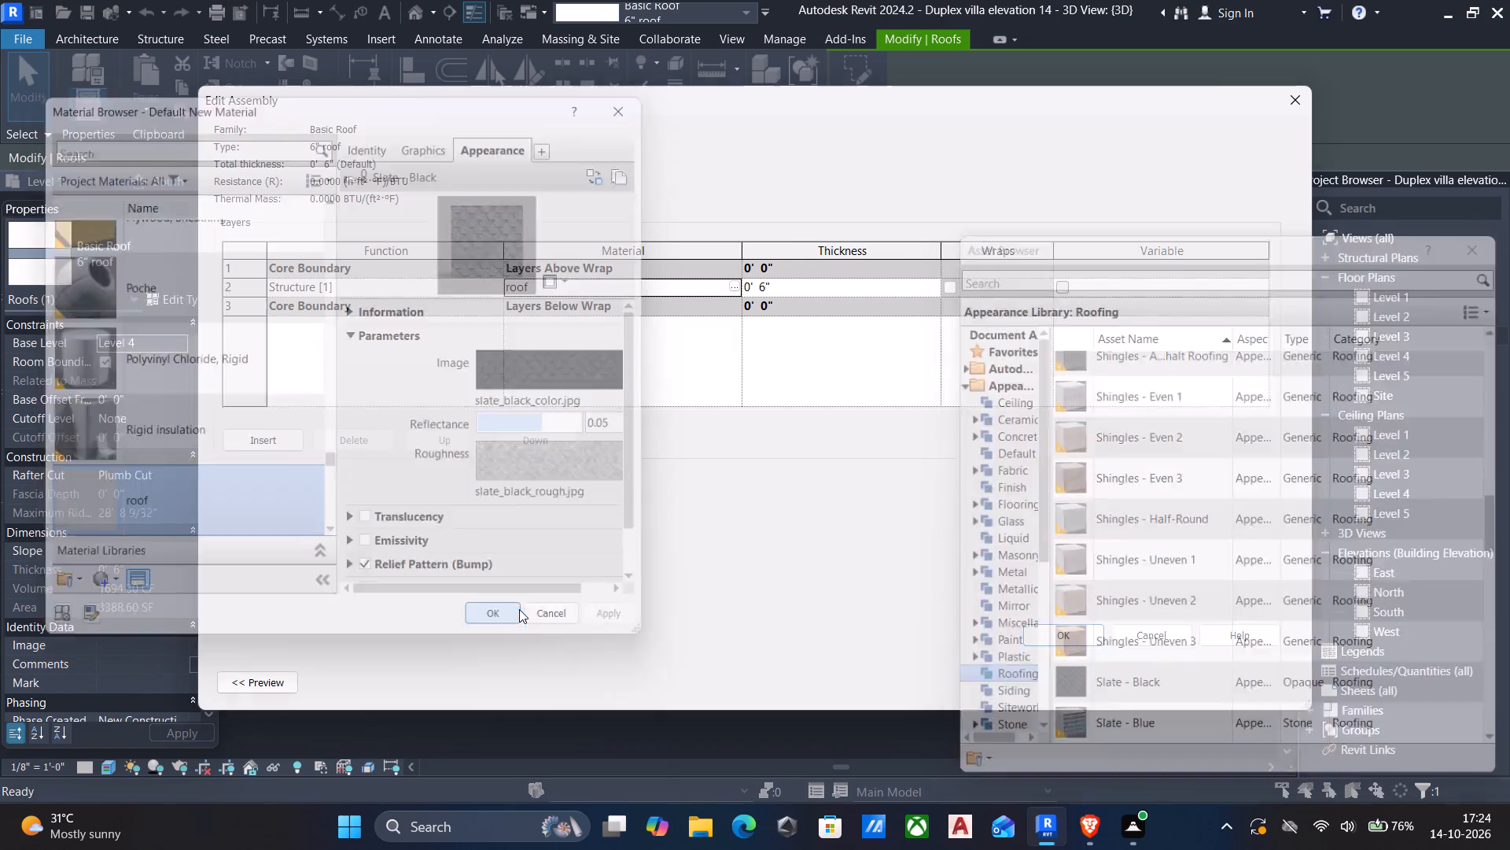
{"action": "left_click", "coordinate": [1048, 634]}
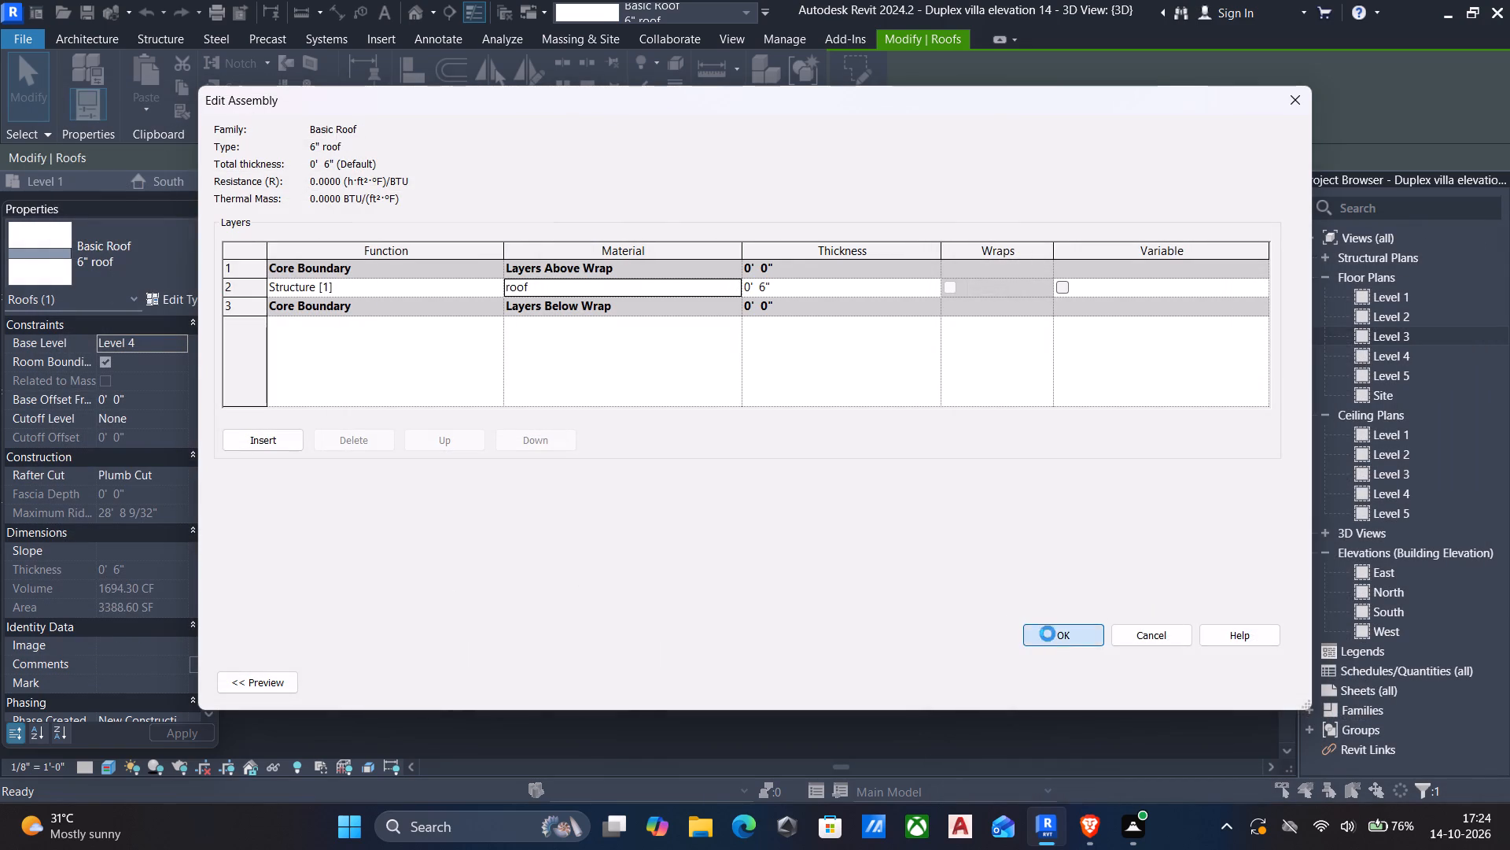
{"action": "left_click", "coordinate": [1258, 682]}
{"action": "left_click", "coordinate": [1078, 677]}
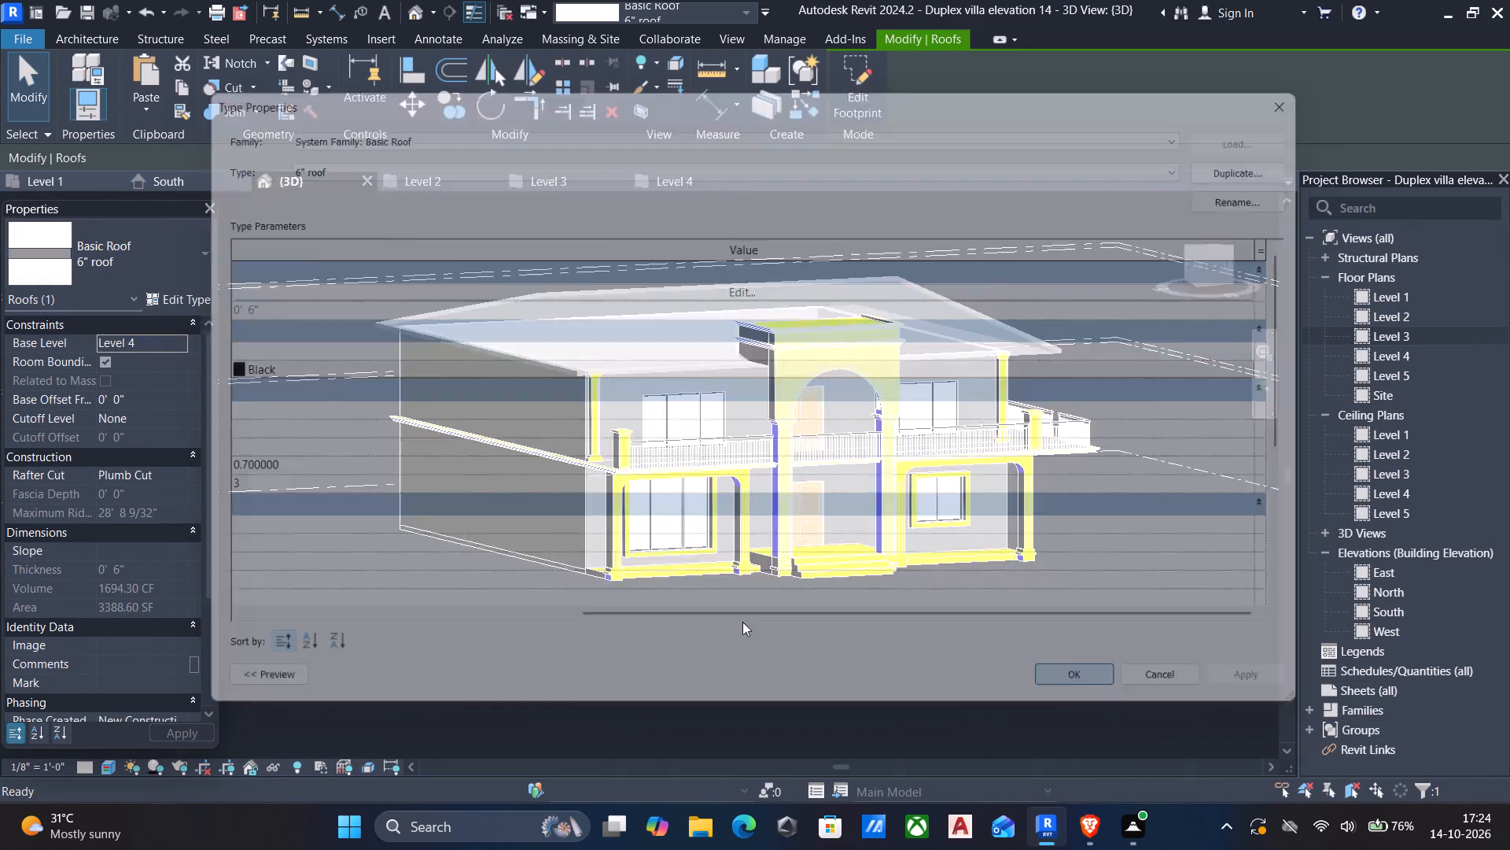
Examine the scale of the slate tile pattern on the villa's roof in the Realistic 3D view.
{"action": "left_click", "coordinate": [106, 766]}
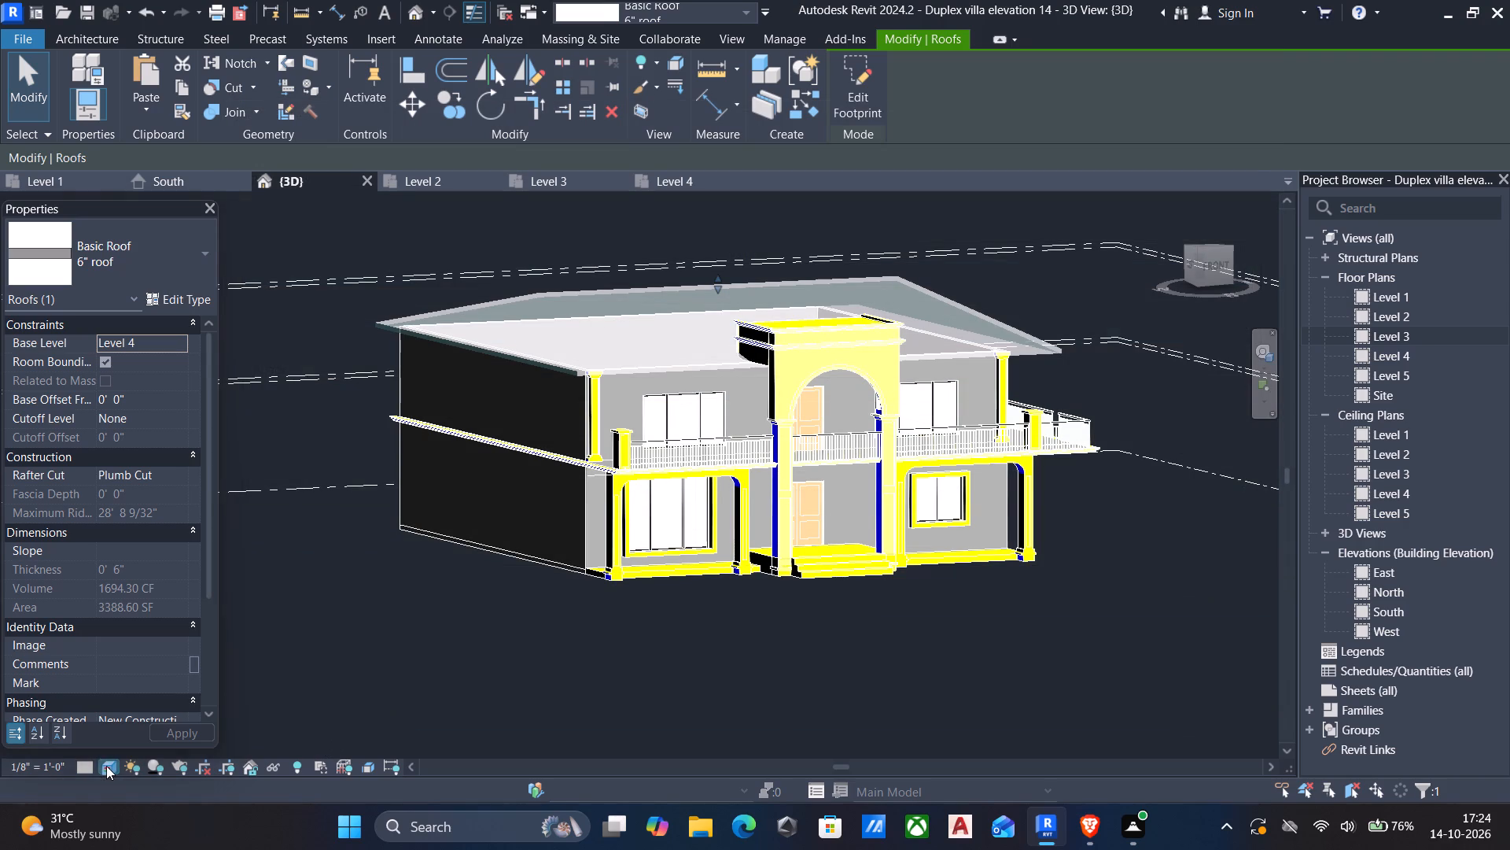
{"action": "key", "text": "Escape"}
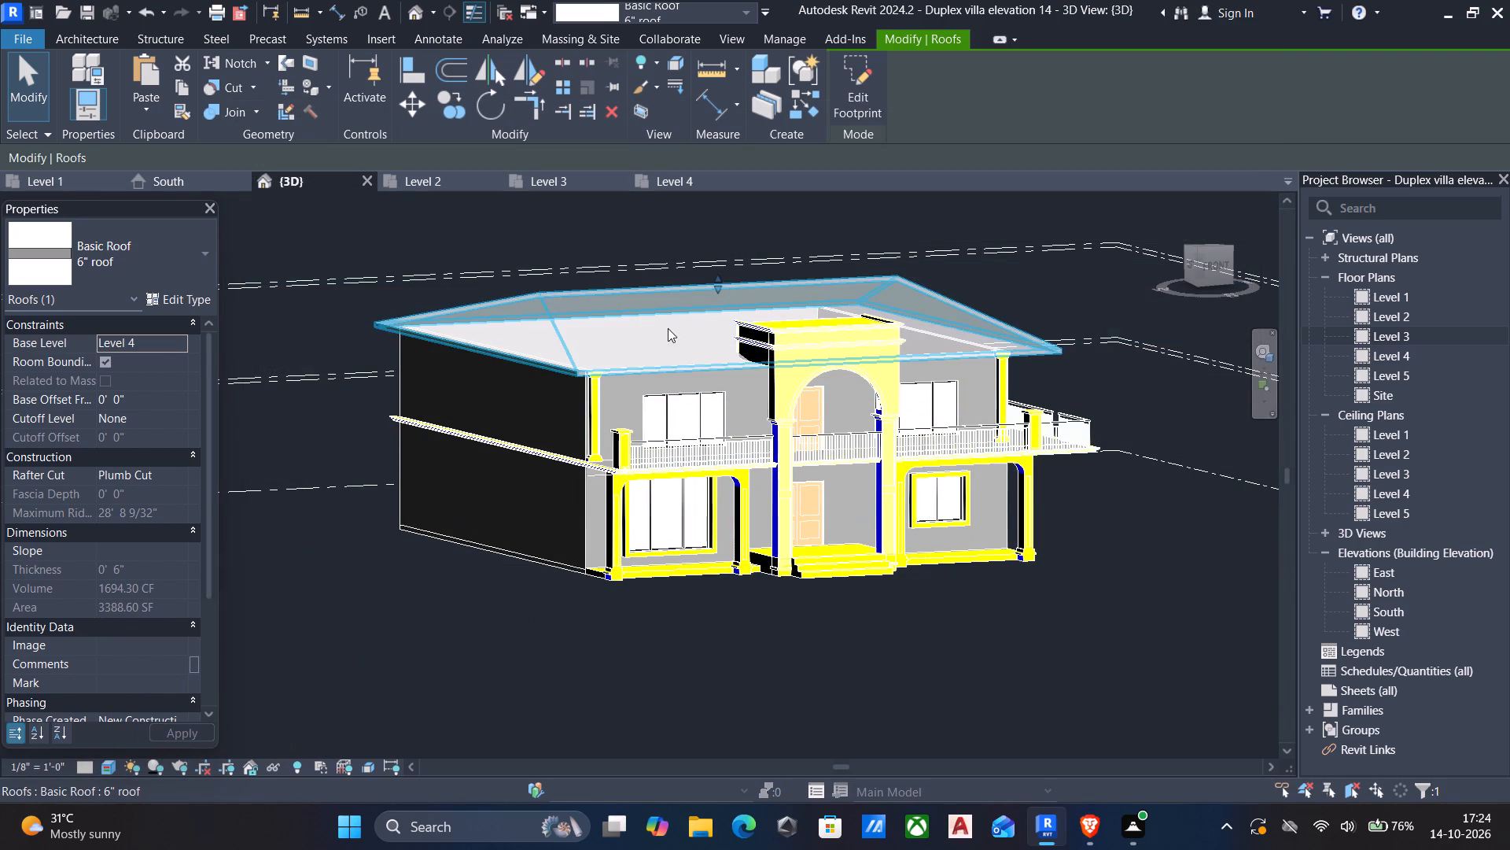
{"action": "key", "text": "Escape"}
{"action": "scroll", "coordinate": [670, 310], "scroll_direction": "up", "scroll_amount": 7}
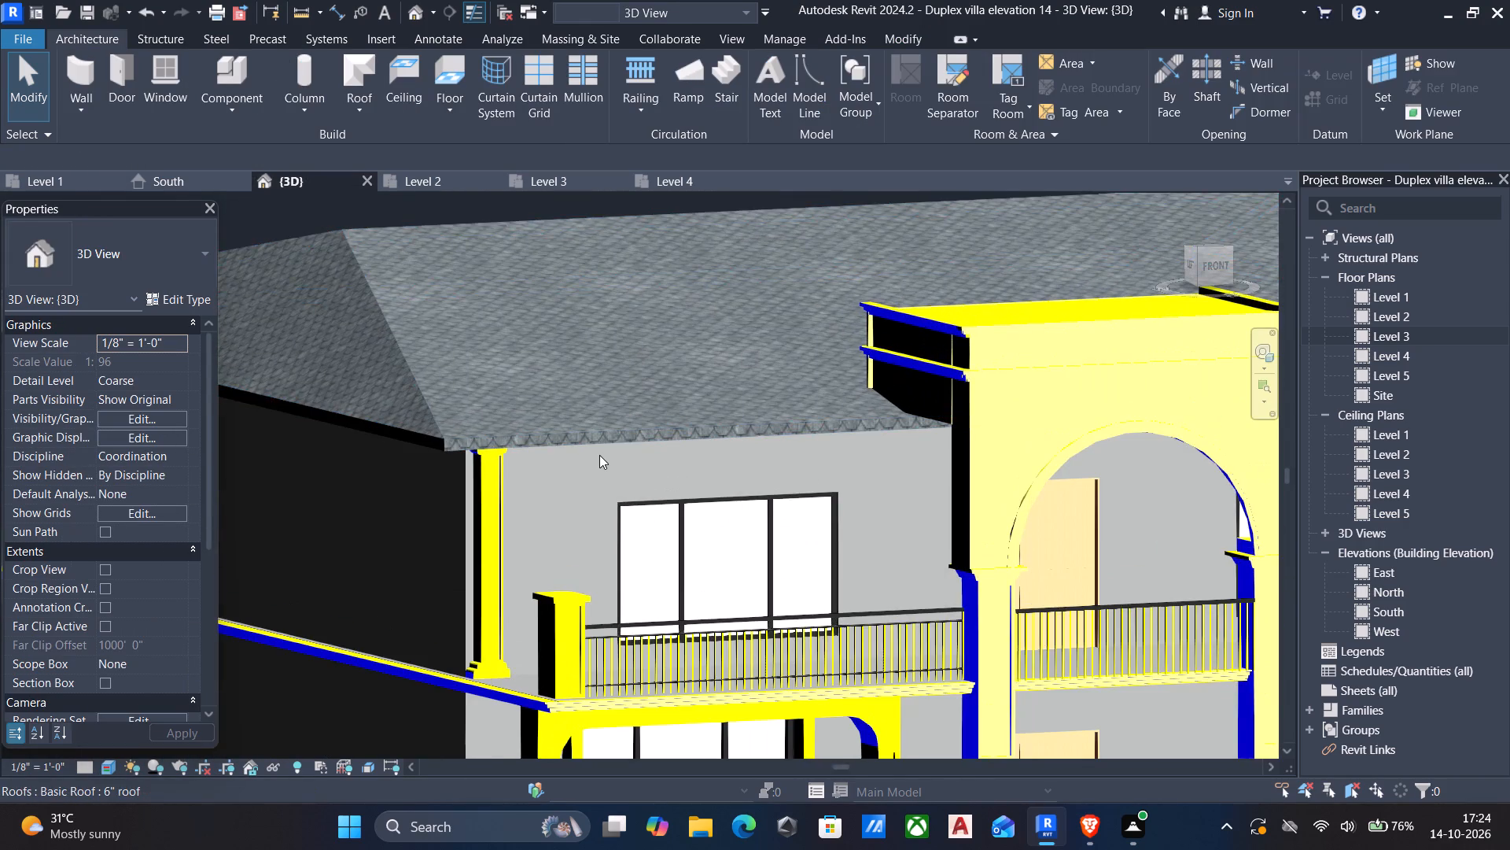
{"action": "scroll", "coordinate": [599, 455], "scroll_direction": "up", "scroll_amount": 14}
{"action": "scroll", "coordinate": [625, 417], "scroll_direction": "down", "scroll_amount": 17}
{"action": "scroll", "coordinate": [643, 218], "scroll_direction": "up", "scroll_amount": 4}
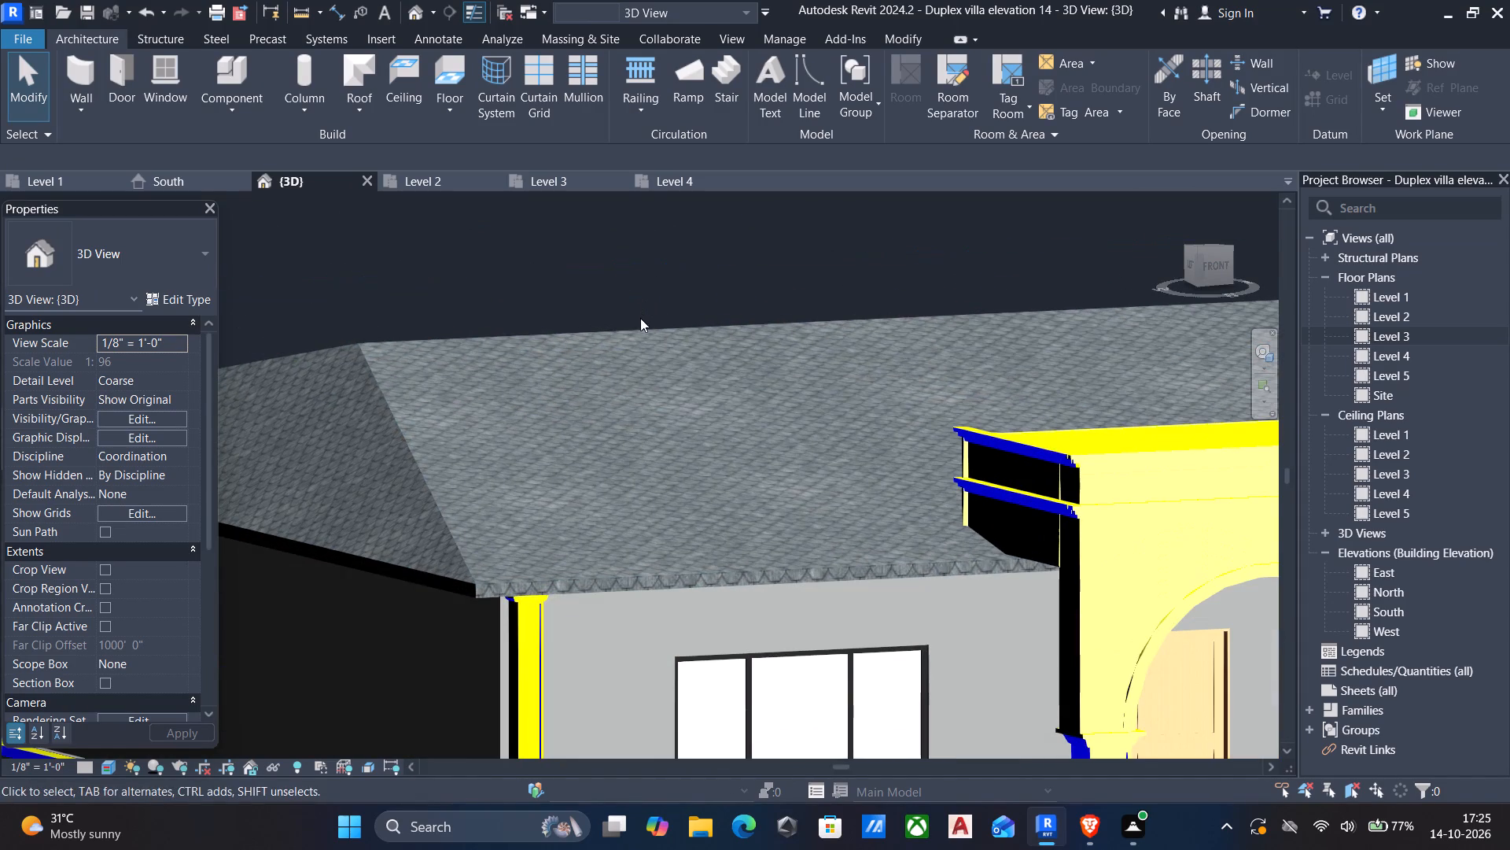
Open the slate_black_color.jpg image texture of the roof material in the 6" roof type's Structure [1] layer for editing.
{"action": "left_click", "coordinate": [635, 337]}
{"action": "left_click", "coordinate": [162, 305]}
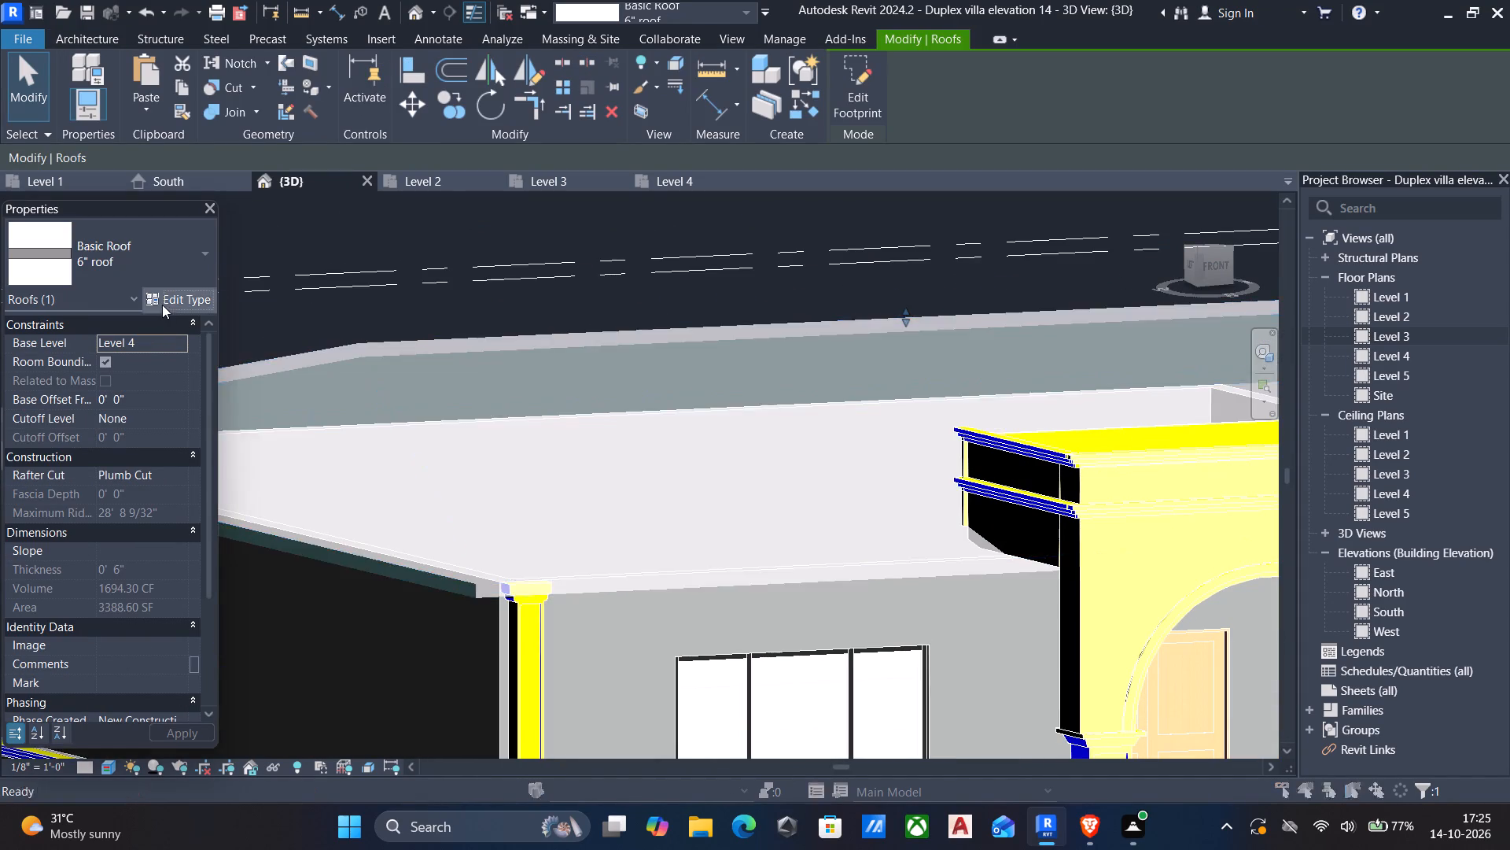
{"action": "left_click", "coordinate": [1260, 294]}
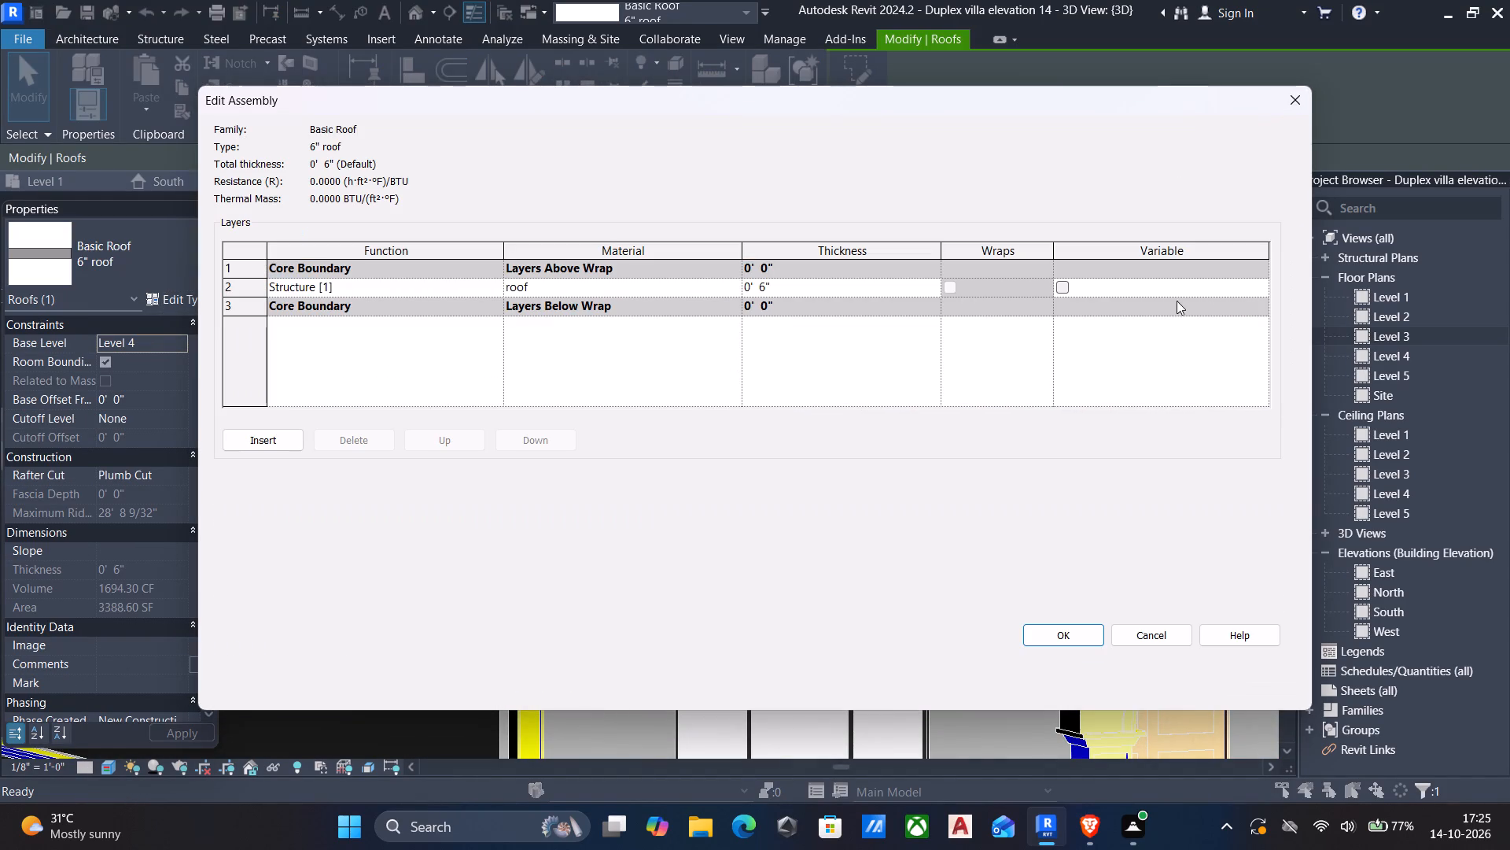
{"action": "left_click", "coordinate": [735, 286]}
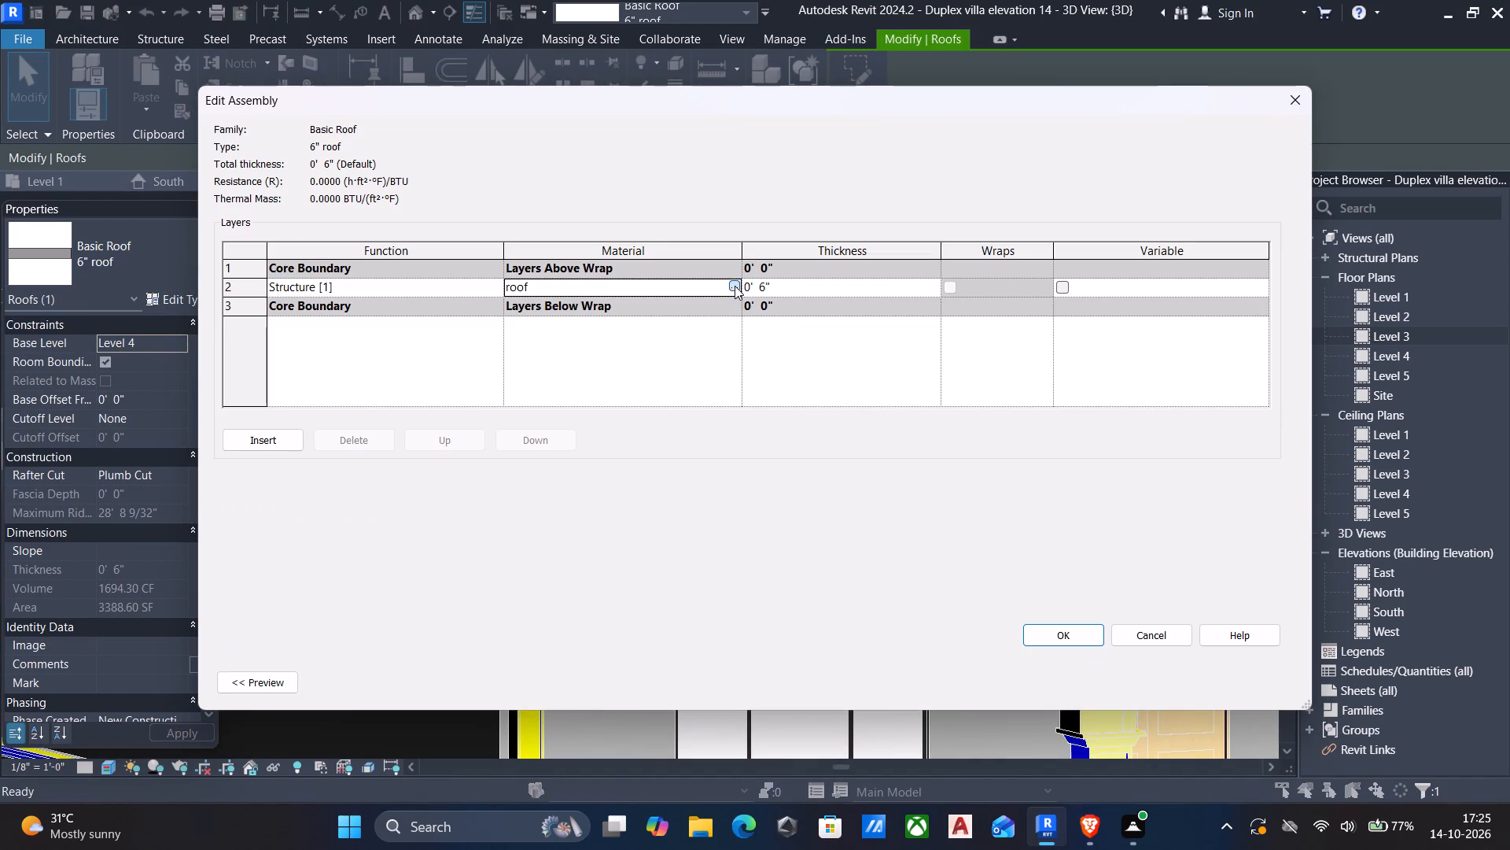
{"action": "left_click", "coordinate": [581, 359]}
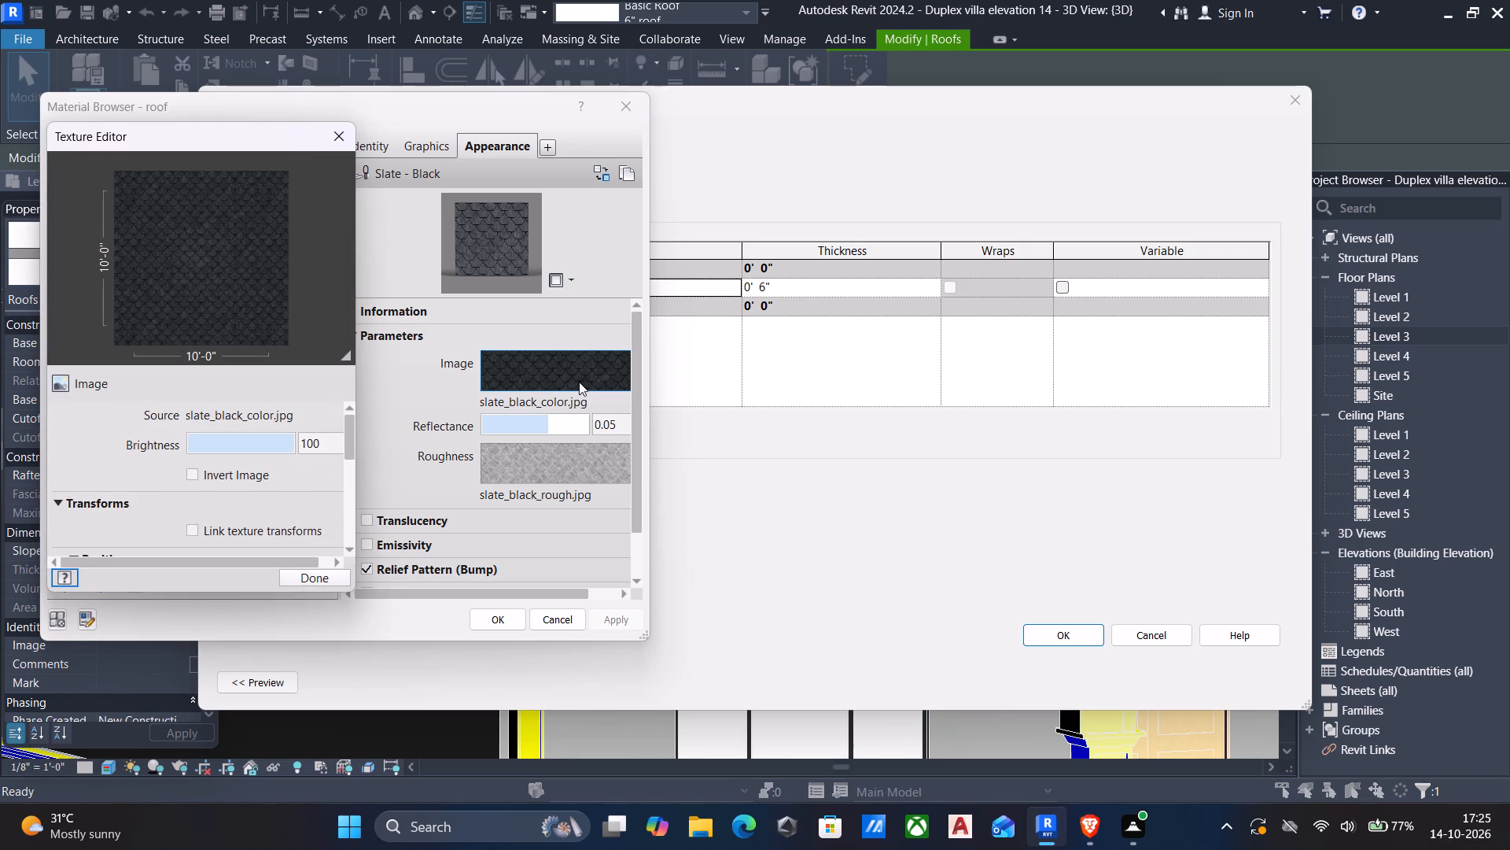
Set the slate texture's sample size to 15'-0" wide and 15'-0" high.
{"action": "left_click_drag", "start_coordinate": [350, 460], "coordinate": [349, 514]}
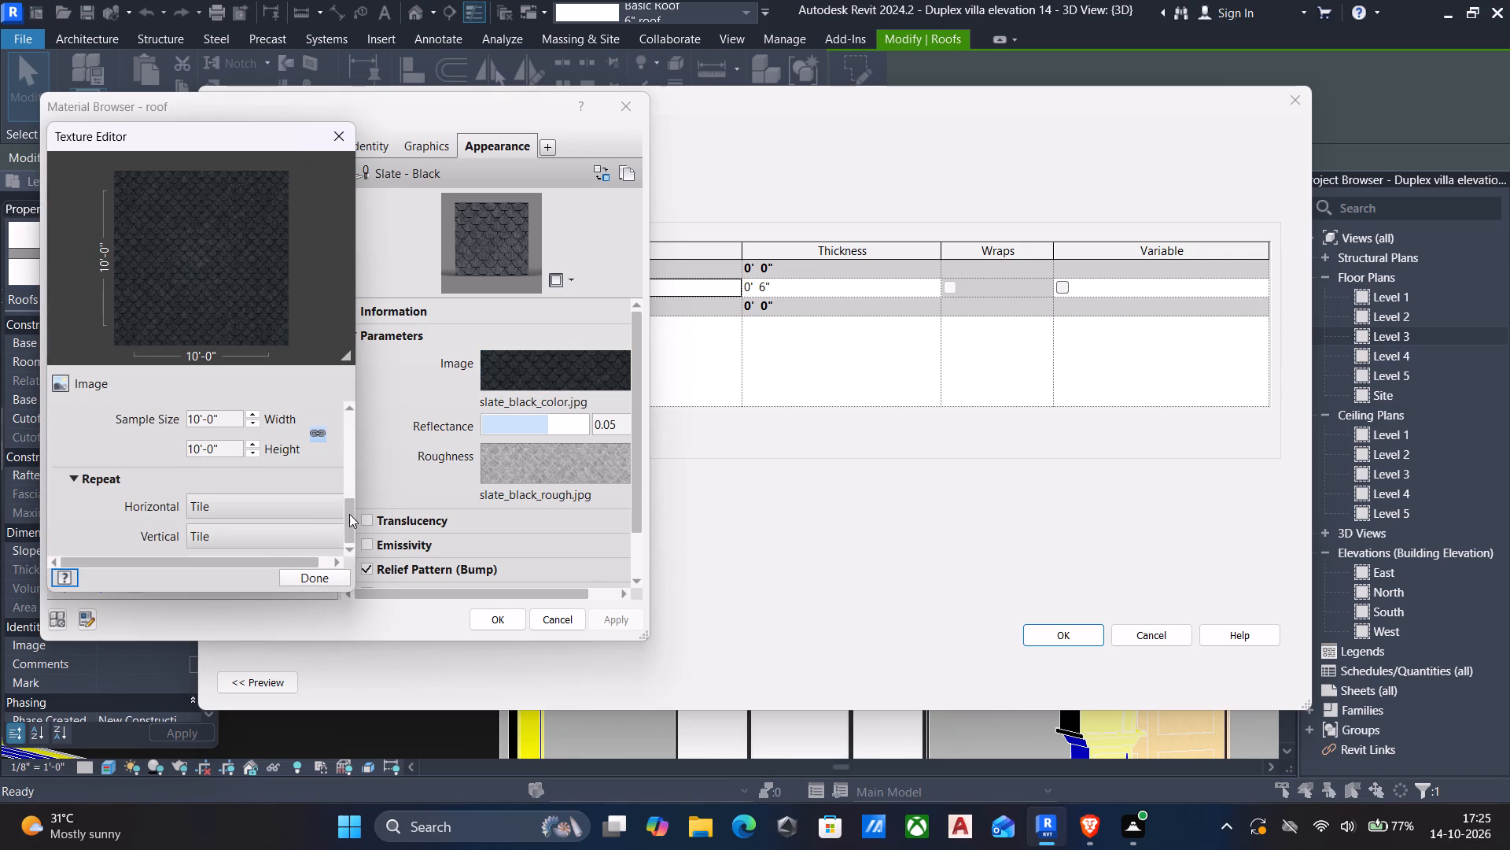
{"action": "left_click_drag", "start_coordinate": [349, 514], "coordinate": [349, 538]}
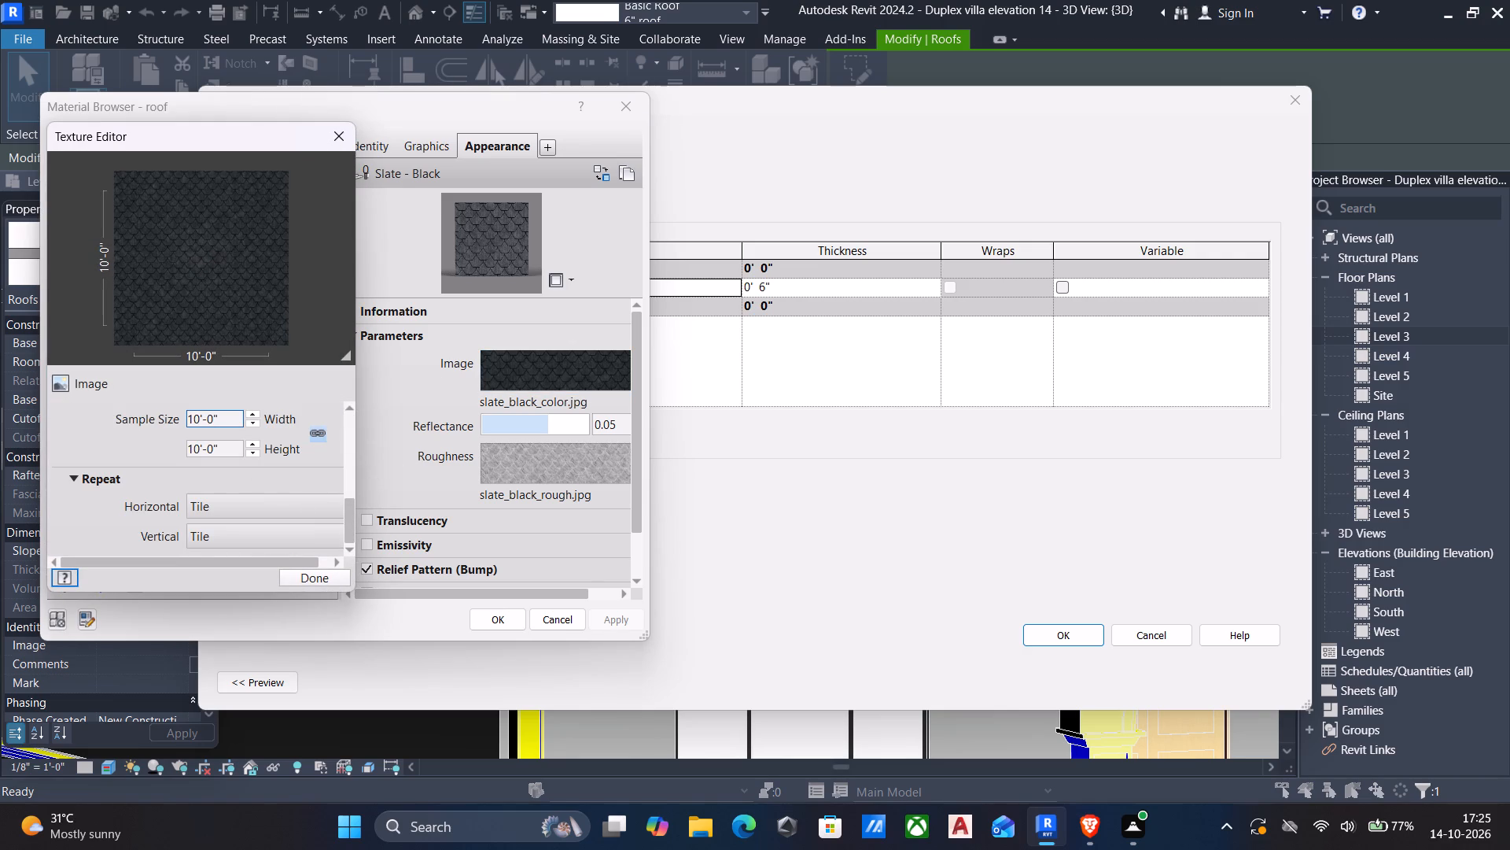
{"action": "left_click_drag", "start_coordinate": [232, 418], "coordinate": [124, 420]}
{"action": "left_click", "coordinate": [238, 423]}
{"action": "left_click_drag", "start_coordinate": [238, 423], "coordinate": [204, 422]}
{"action": "left_click_drag", "start_coordinate": [204, 422], "coordinate": [162, 421]}
{"action": "type", "text": "15'"}
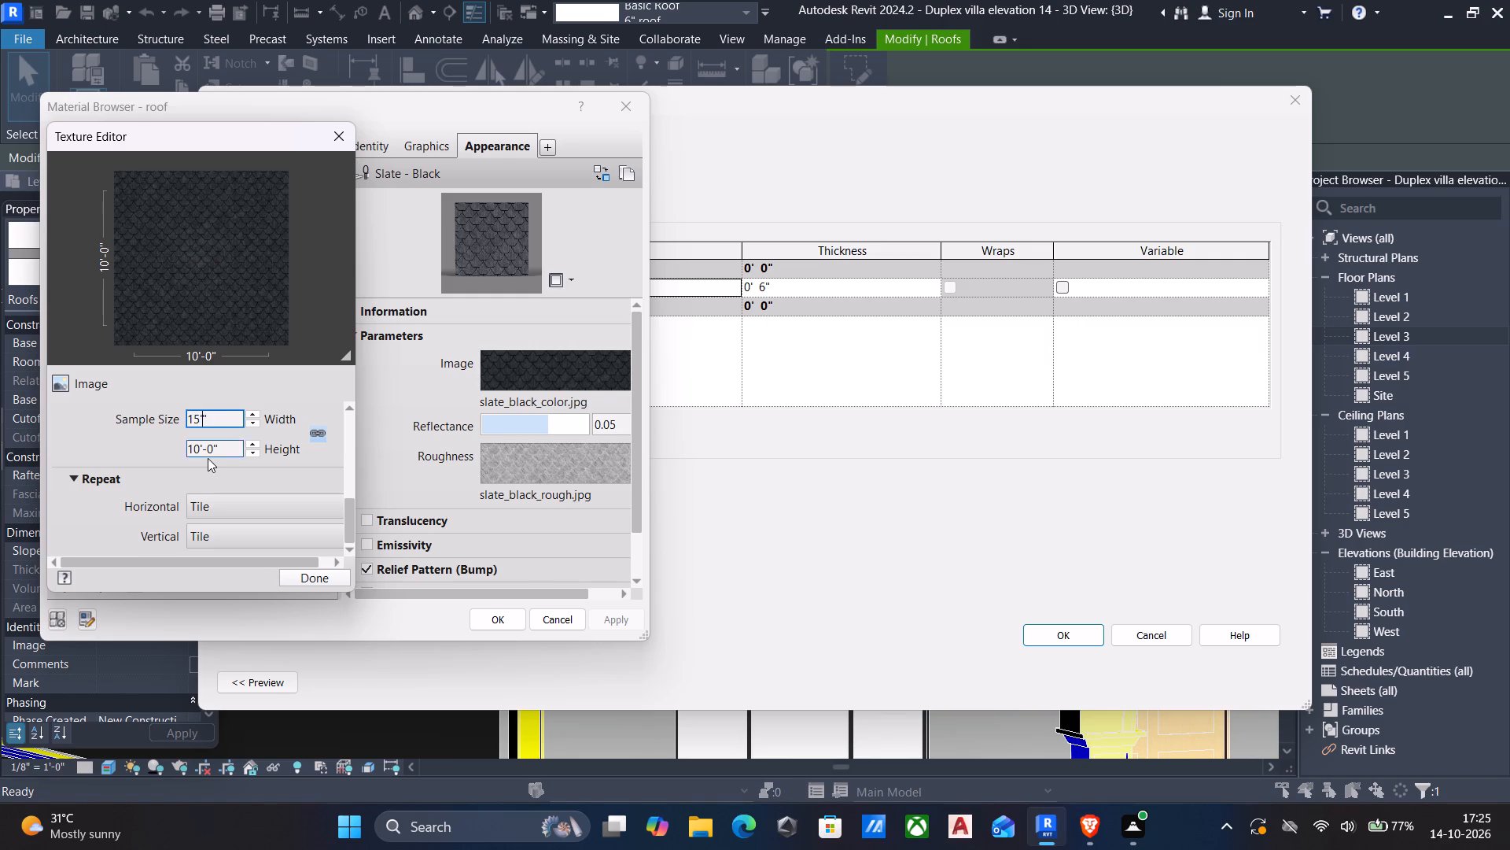
{"action": "key", "text": "Return"}
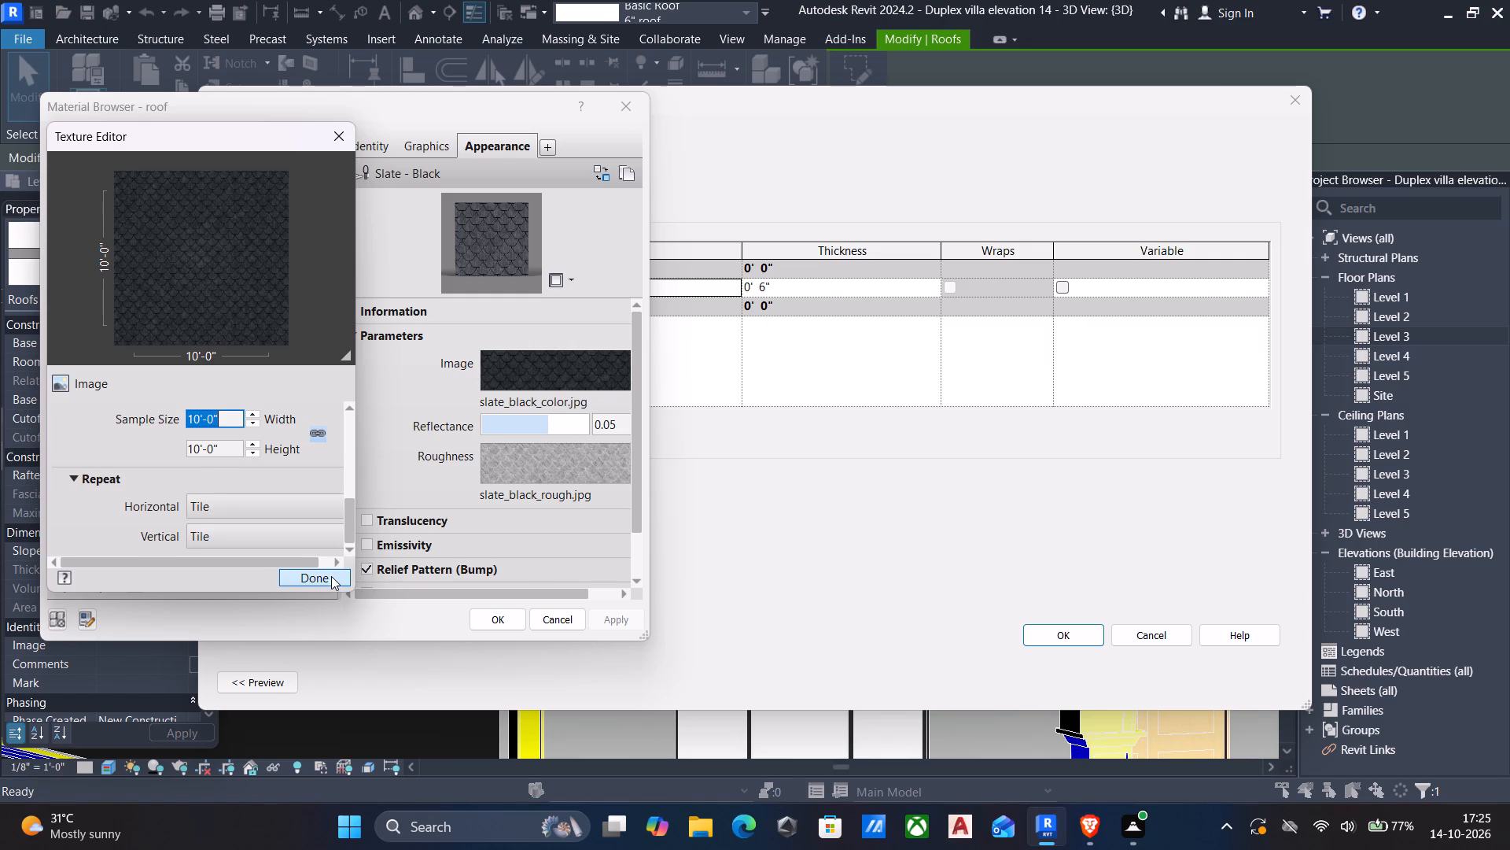
{"action": "key", "text": "Up"}
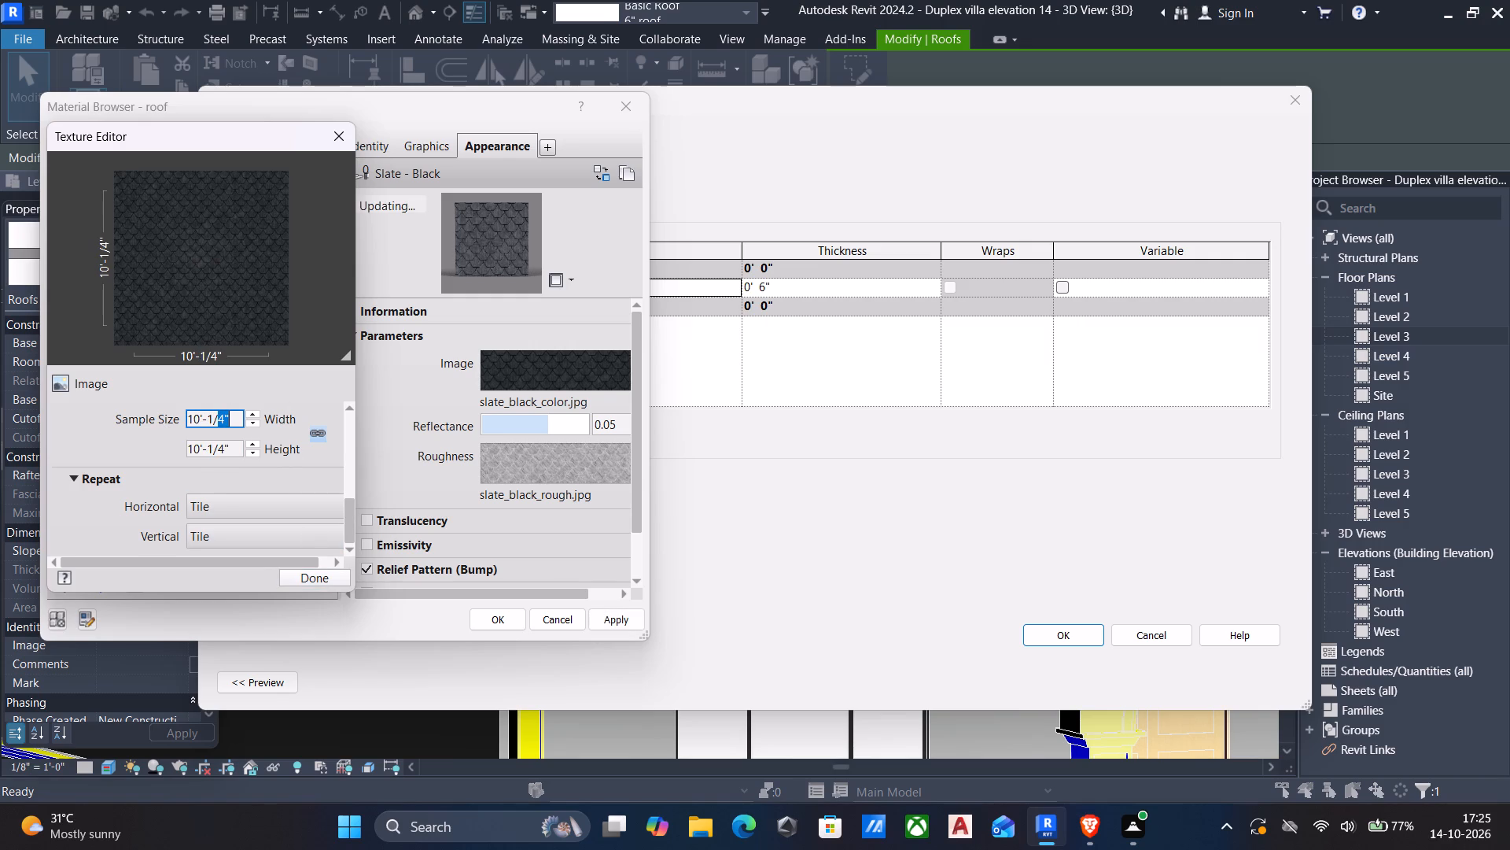
{"action": "left_click", "coordinate": [229, 425]}
{"action": "left_click_drag", "start_coordinate": [237, 419], "coordinate": [96, 425]}
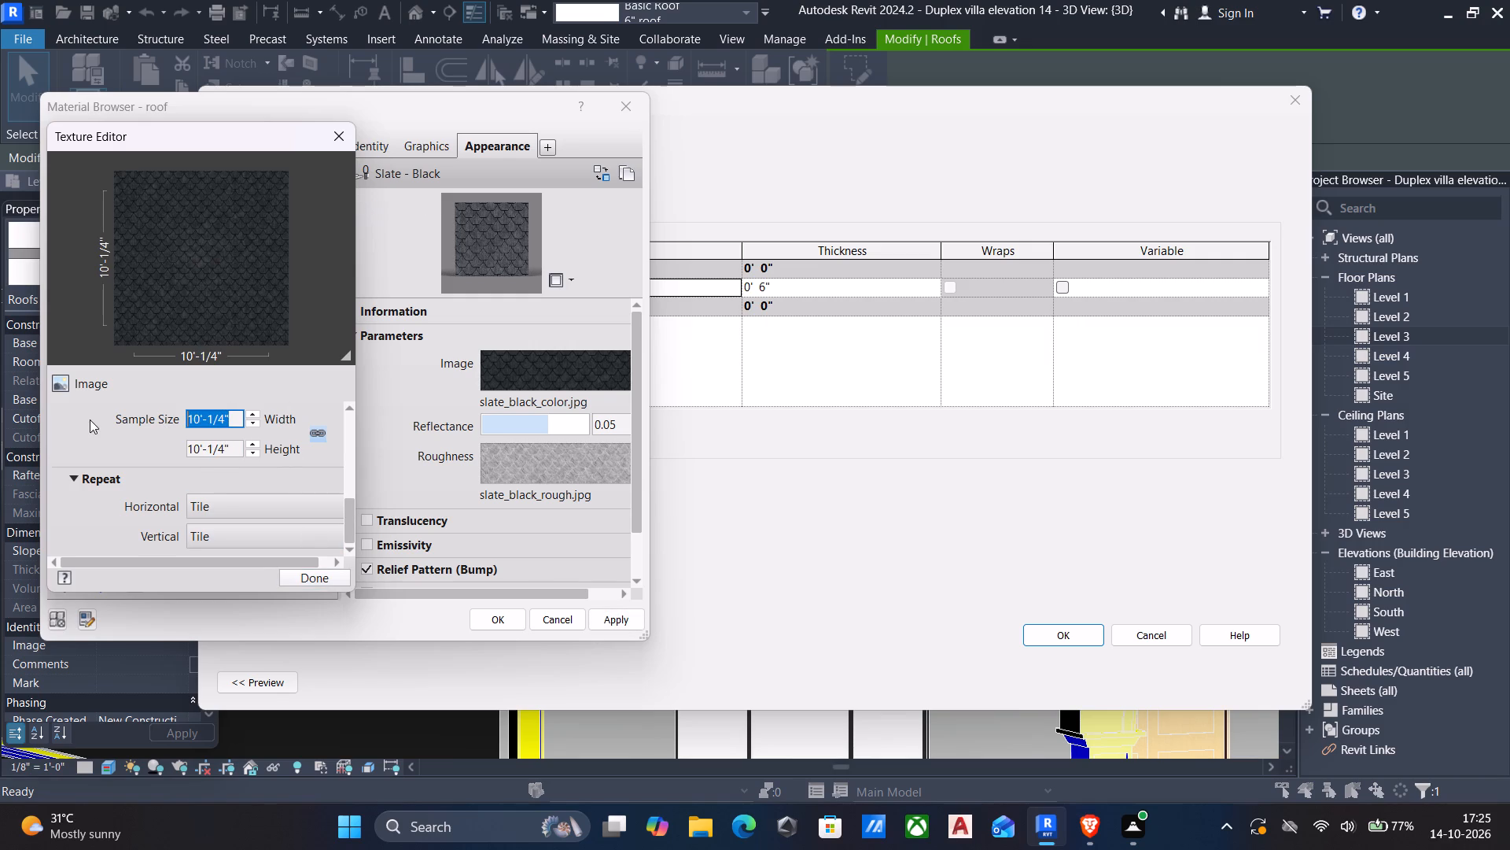
{"action": "key", "text": "BackSpace"}
{"action": "key", "text": "1"}
{"action": "type", "text": "5'"}
{"action": "key", "text": "Return"}
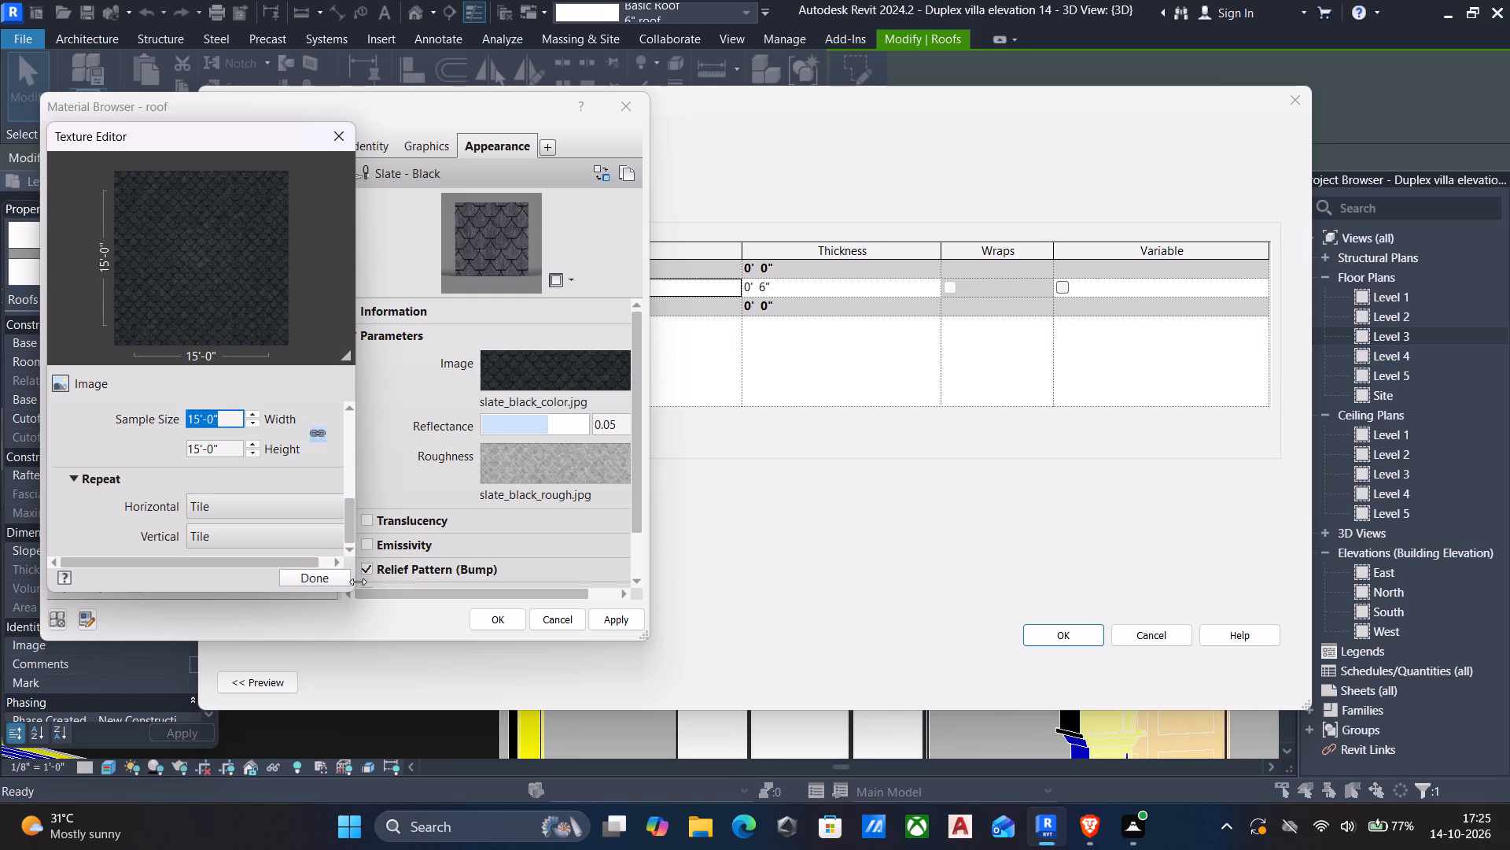
Finish the texture edit, accept the roof material, layer assembly and type changes, and deselect the roof.
{"action": "left_click", "coordinate": [327, 569]}
{"action": "left_click", "coordinate": [621, 617]}
{"action": "left_click", "coordinate": [488, 618]}
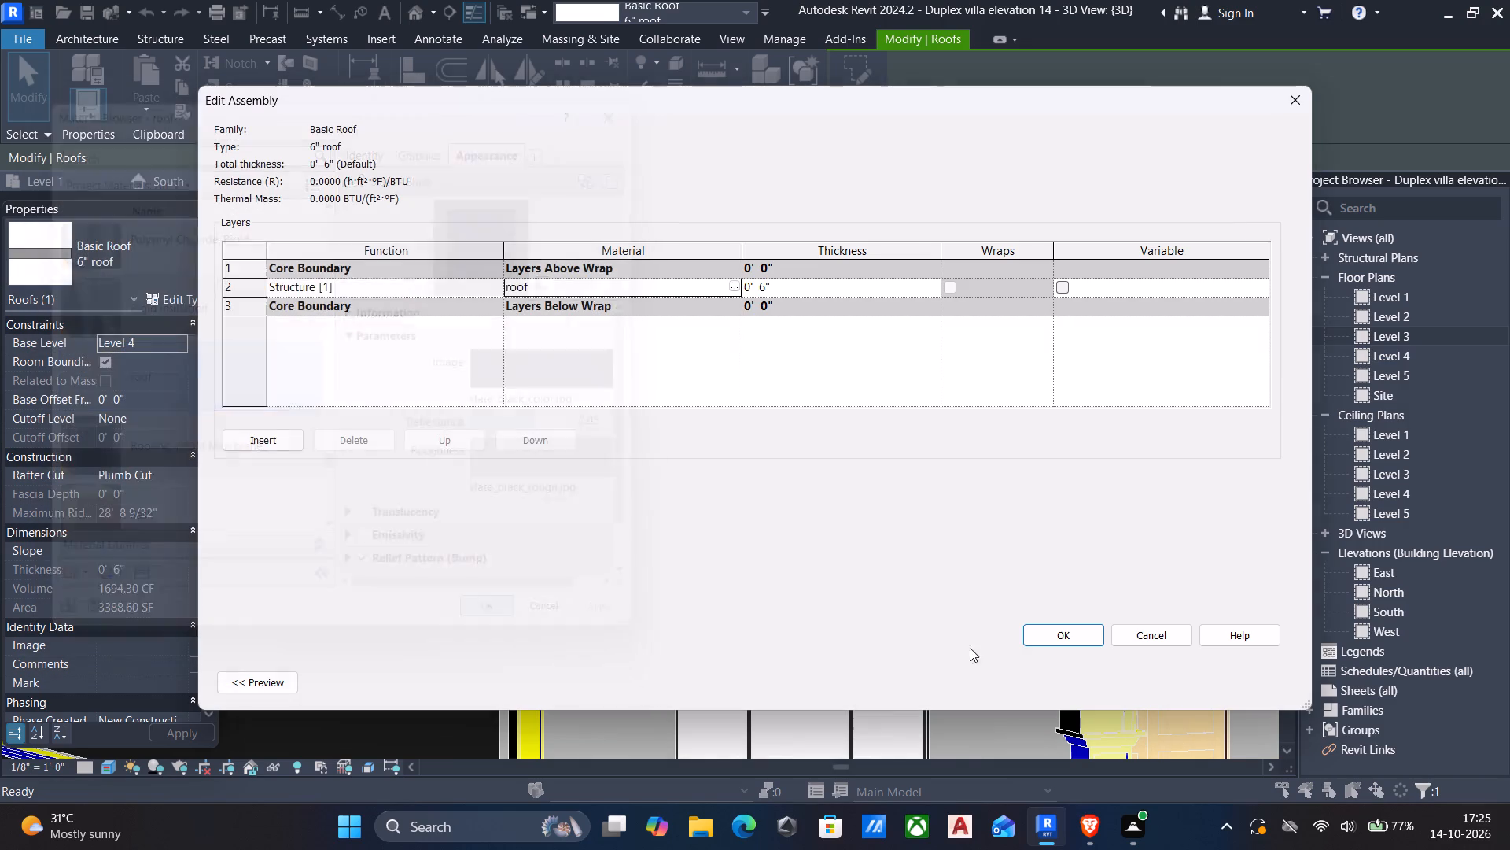
{"action": "left_click", "coordinate": [1076, 638]}
{"action": "left_click", "coordinate": [1257, 676]}
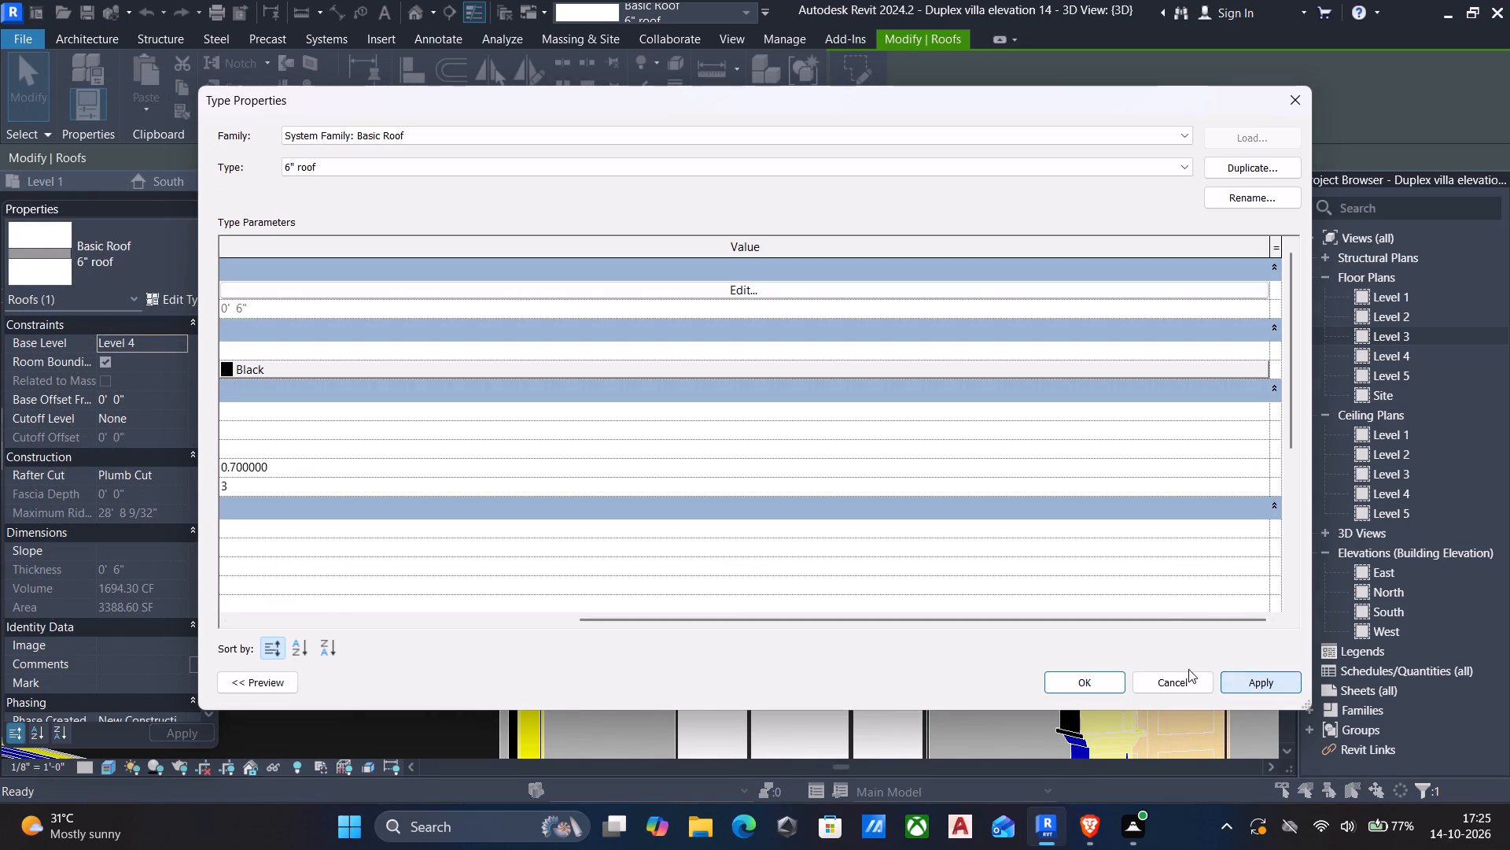
{"action": "left_click", "coordinate": [1104, 678]}
{"action": "scroll", "coordinate": [964, 403], "scroll_direction": "down", "scroll_amount": 2}
{"action": "key", "text": "Escape"}
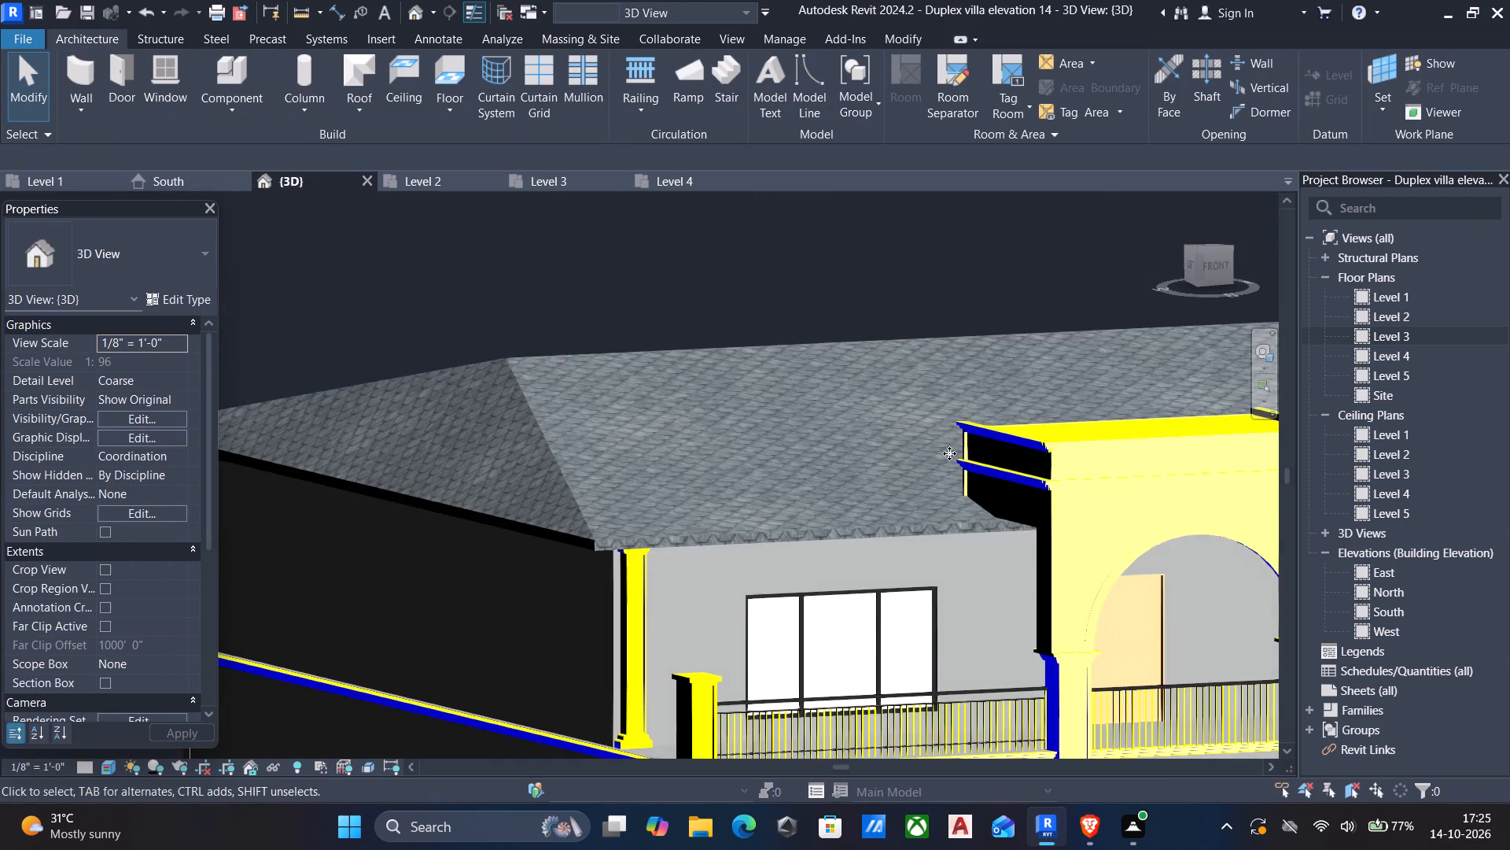
Examine the enlarged slate pattern across the roof and around the arched entrance from close up and at full-house distance.
{"action": "scroll", "coordinate": [945, 469], "scroll_direction": "up", "scroll_amount": 4}
{"action": "scroll", "coordinate": [873, 501], "scroll_direction": "up", "scroll_amount": 4}
{"action": "scroll", "coordinate": [855, 478], "scroll_direction": "down", "scroll_amount": 6}
{"action": "scroll", "coordinate": [855, 480], "scroll_direction": "up", "scroll_amount": 1}
{"action": "middle_click_drag", "start_coordinate": [855, 480], "coordinate": [783, 475]}
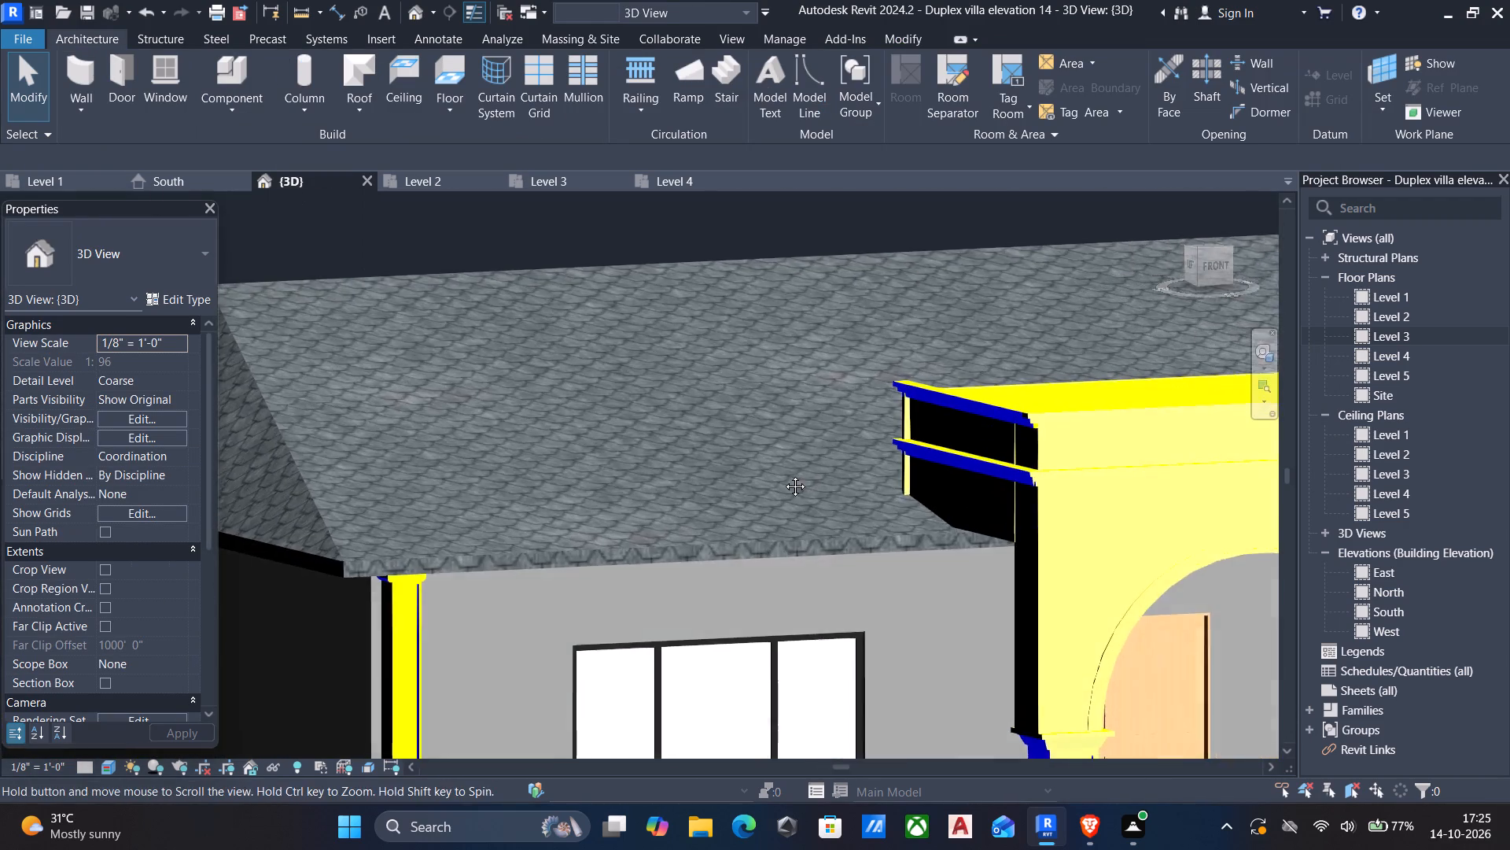
{"action": "middle_click_drag", "start_coordinate": [783, 475], "coordinate": [762, 472]}
{"action": "scroll", "coordinate": [756, 471], "scroll_direction": "down", "scroll_amount": 5}
{"action": "middle_click_drag", "start_coordinate": [819, 450], "coordinate": [732, 422]}
{"action": "scroll", "coordinate": [723, 425], "scroll_direction": "down", "scroll_amount": 1}
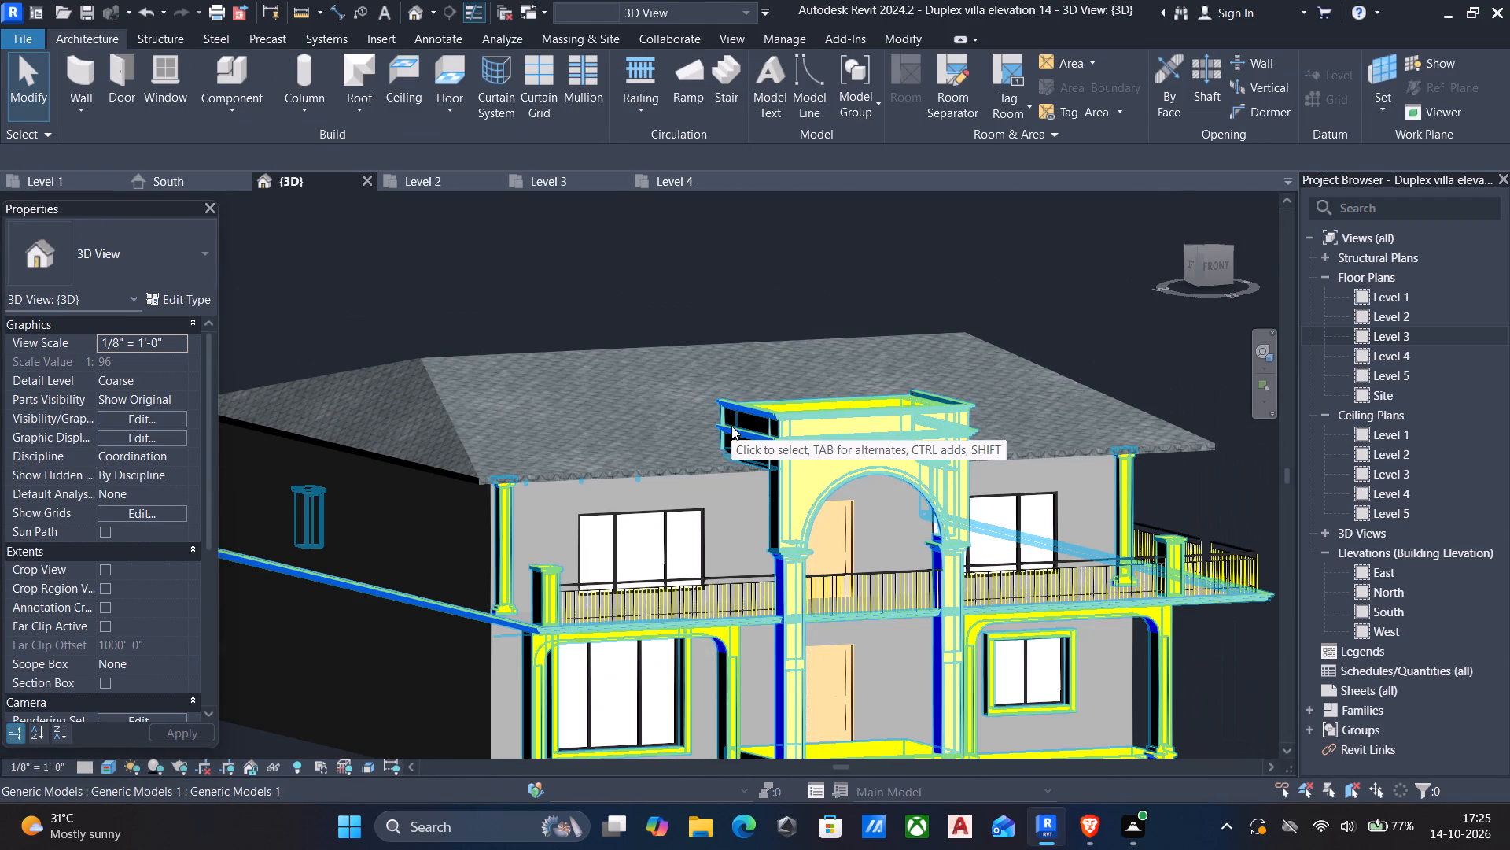
{"action": "scroll", "coordinate": [731, 426], "scroll_direction": "up", "scroll_amount": 4}
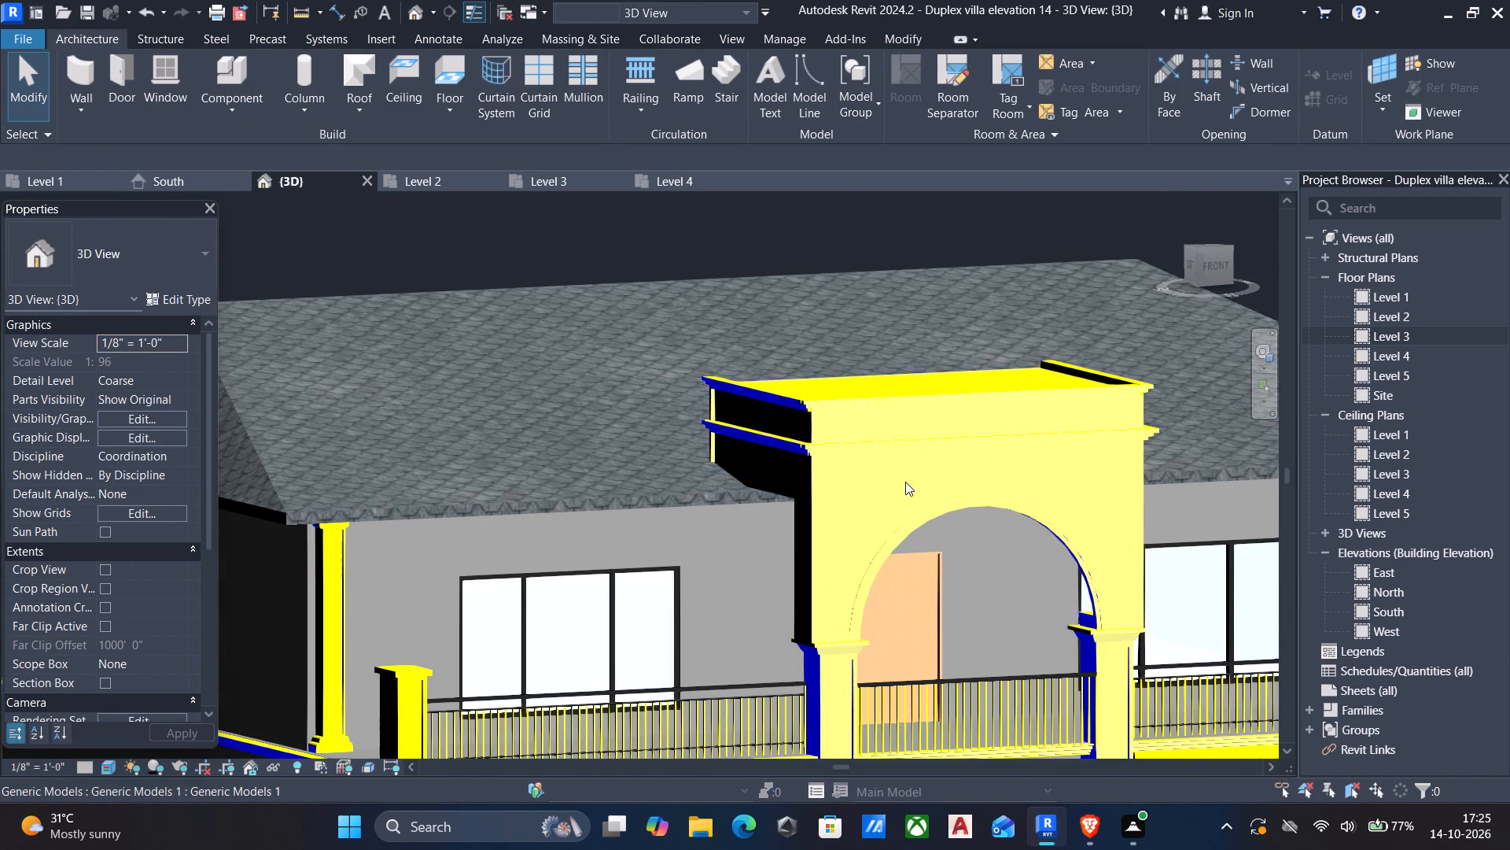
{"action": "scroll", "coordinate": [729, 356], "scroll_direction": "up", "scroll_amount": 9}
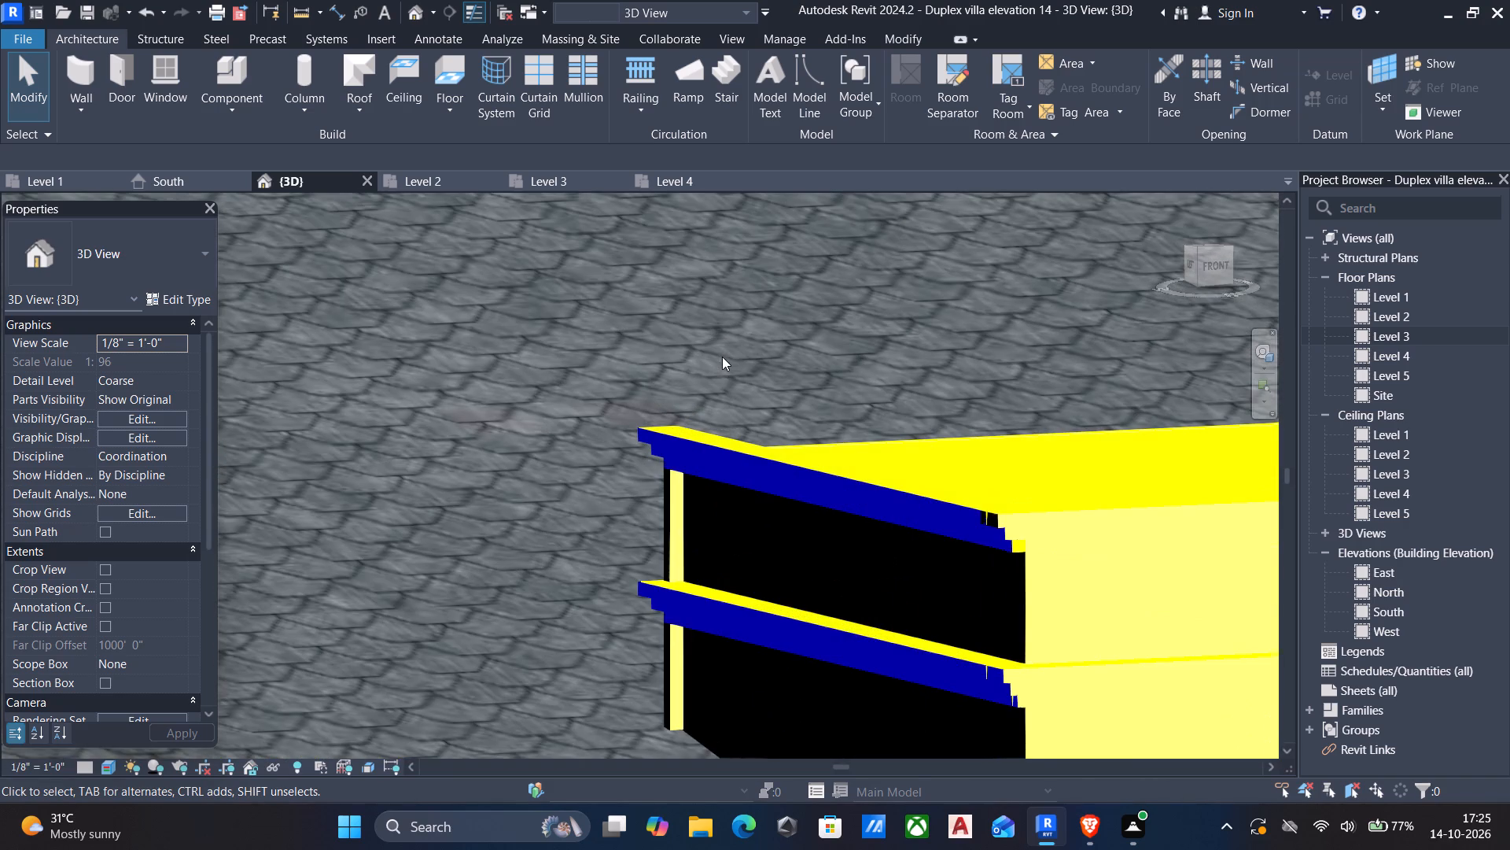
{"action": "scroll", "coordinate": [595, 338], "scroll_direction": "up", "scroll_amount": 4}
{"action": "scroll", "coordinate": [595, 338], "scroll_direction": "down", "scroll_amount": 16}
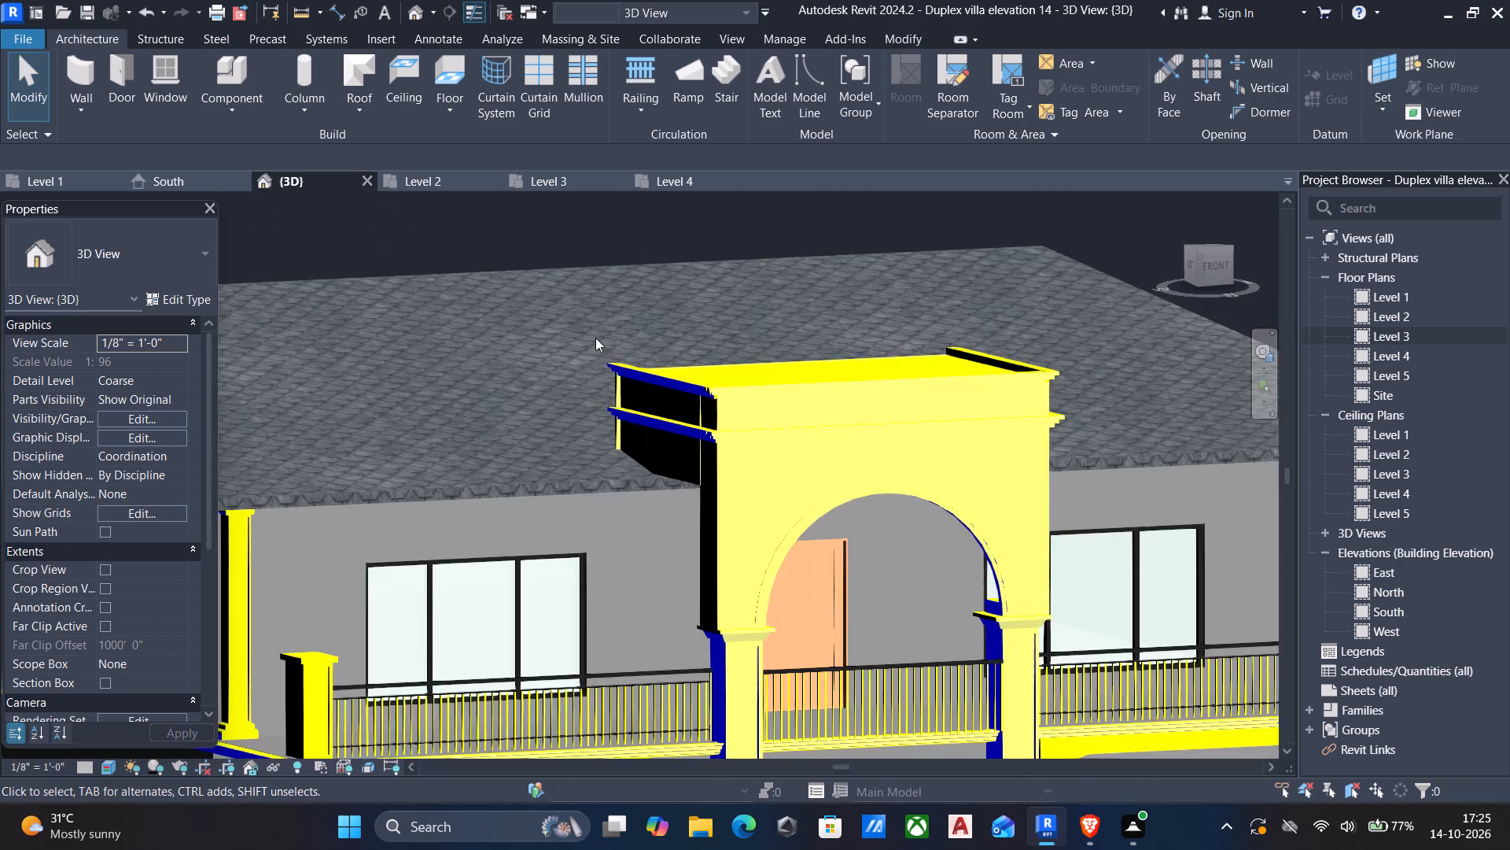
{"action": "scroll", "coordinate": [595, 338], "scroll_direction": "down", "scroll_amount": 4}
{"action": "middle_click", "coordinate": [628, 354]}
{"action": "middle_click_drag", "start_coordinate": [628, 354], "coordinate": [591, 368], "text": "shift"}
{"action": "scroll", "coordinate": [792, 458], "scroll_direction": "up", "scroll_amount": 2}
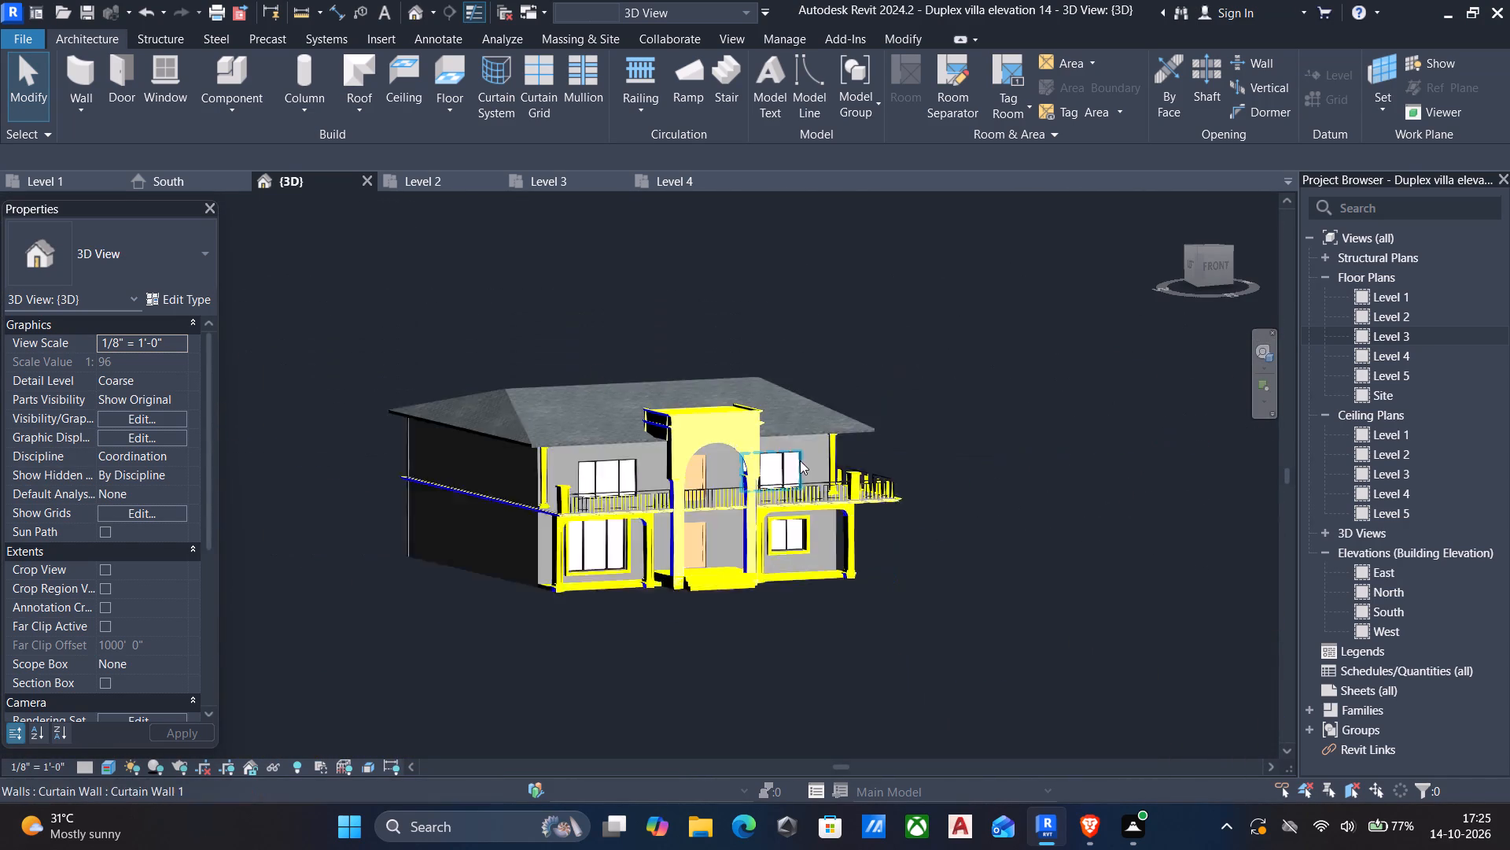
{"action": "scroll", "coordinate": [800, 460], "scroll_direction": "up", "scroll_amount": 3}
{"action": "scroll", "coordinate": [716, 444], "scroll_direction": "up", "scroll_amount": 5}
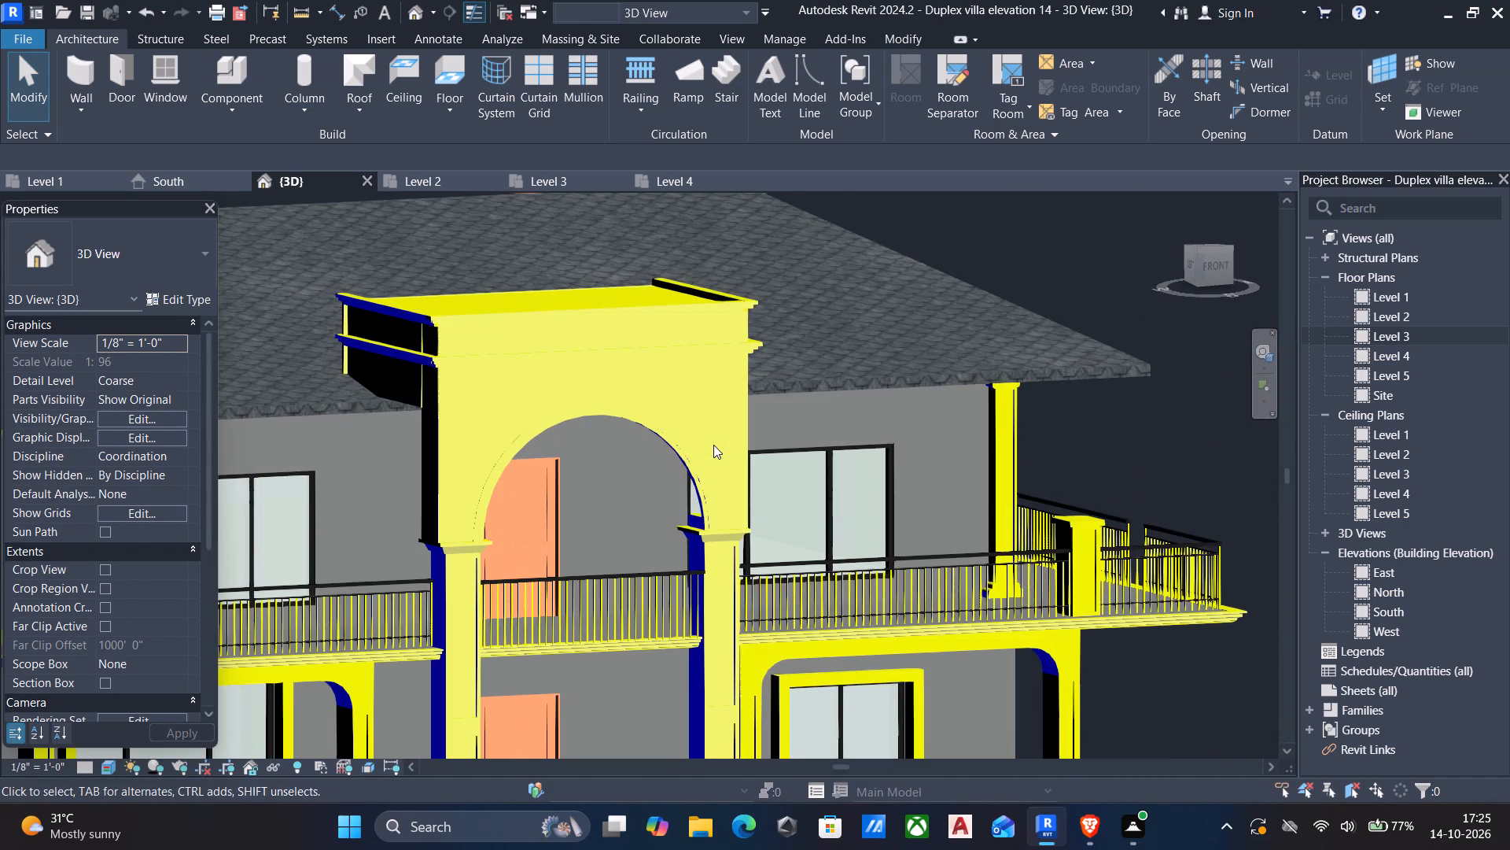
{"action": "middle_click_drag", "start_coordinate": [709, 442], "coordinate": [941, 483]}
{"action": "scroll", "coordinate": [582, 409], "scroll_direction": "up", "scroll_amount": 4}
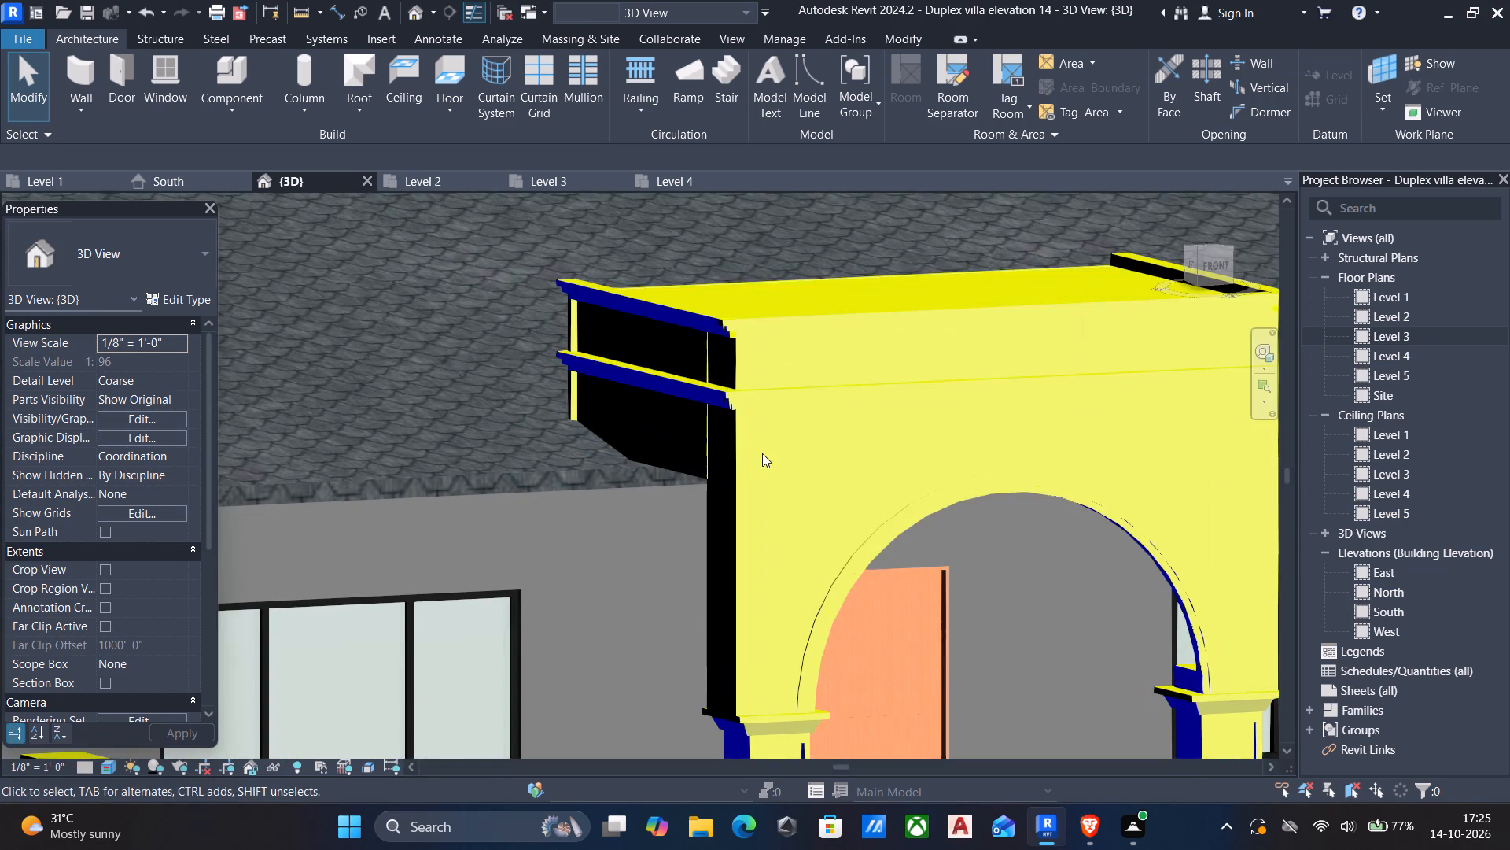
{"action": "scroll", "coordinate": [735, 457], "scroll_direction": "down", "scroll_amount": 6}
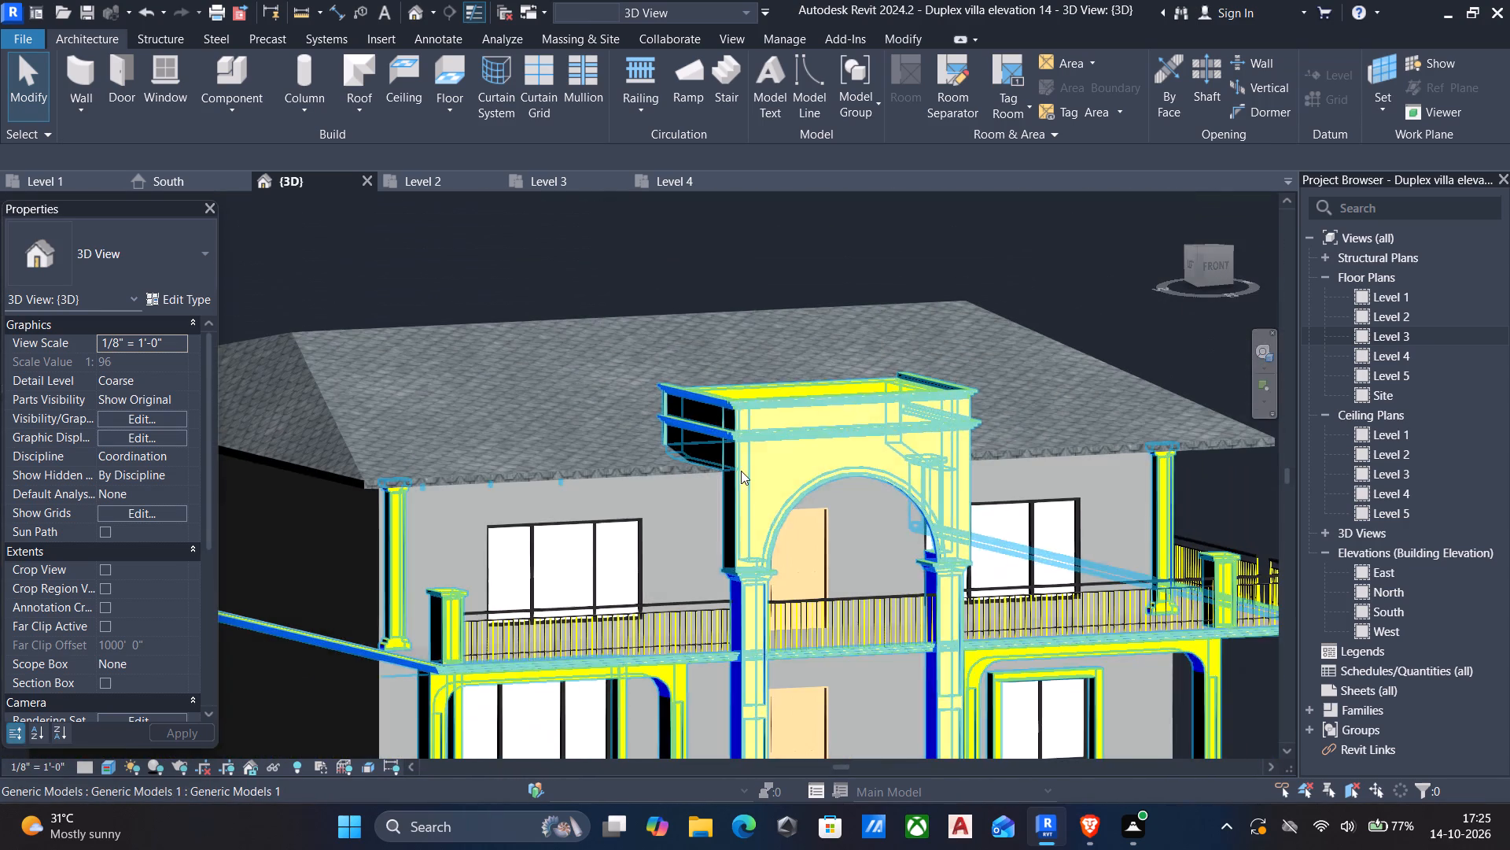
{"action": "middle_click_drag", "start_coordinate": [763, 482], "coordinate": [753, 452]}
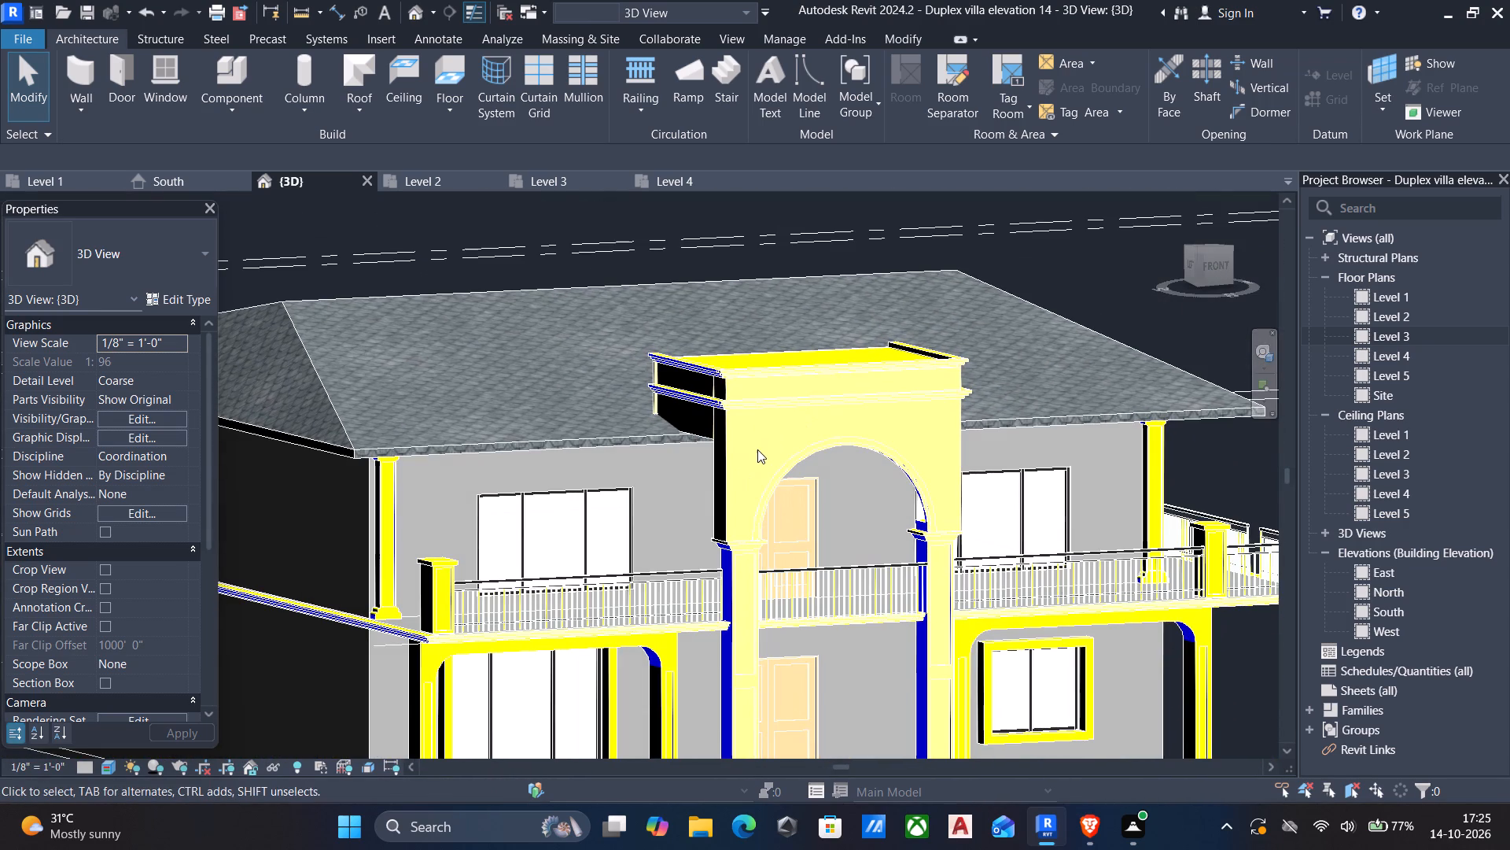
Open the entrance facade's generic model for in-place editing.
{"action": "left_click", "coordinate": [734, 453]}
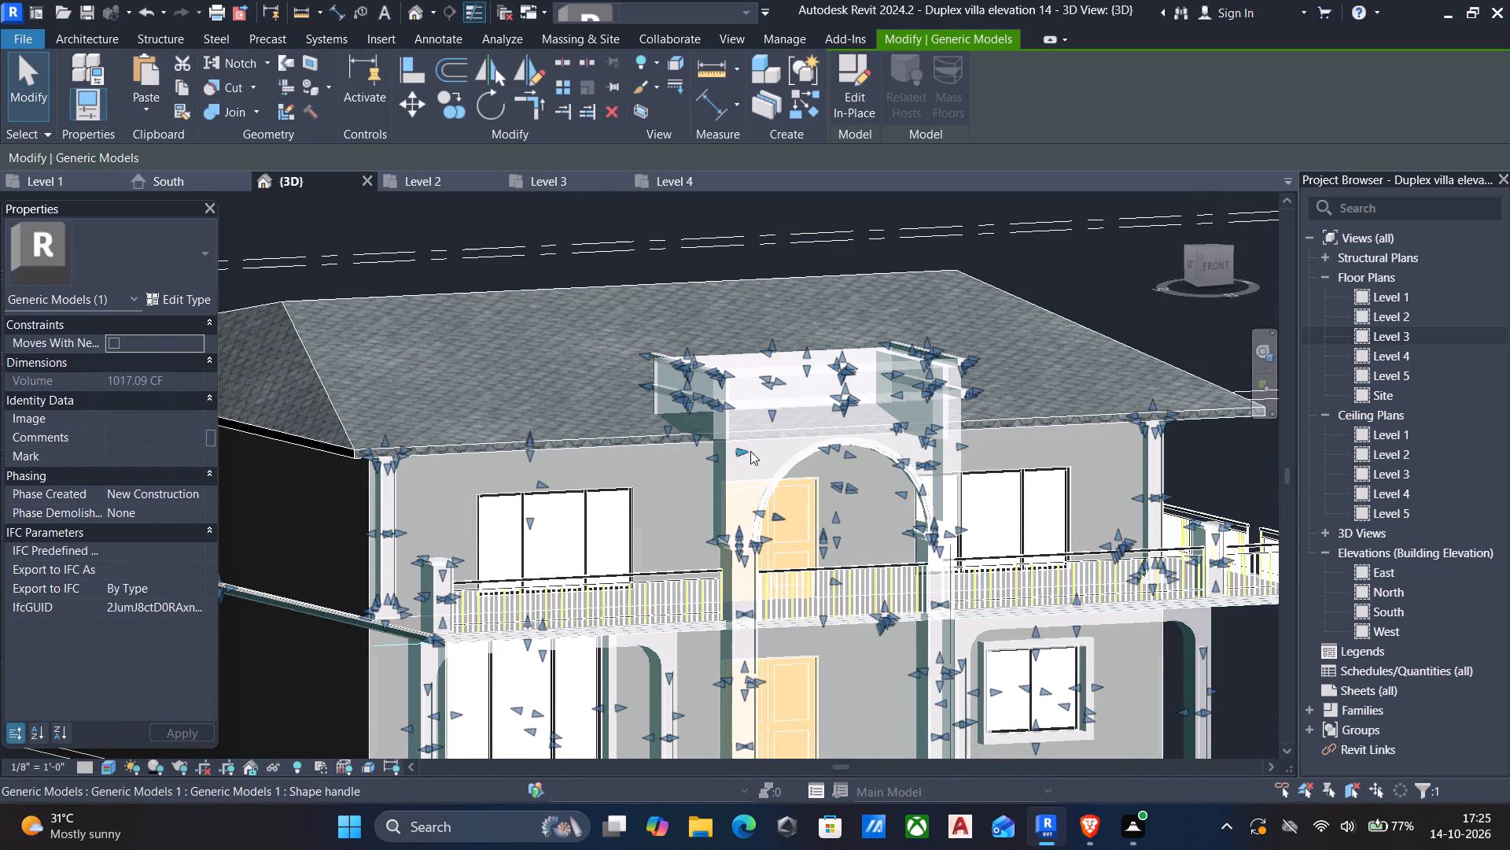
{"action": "left_click", "coordinate": [852, 96]}
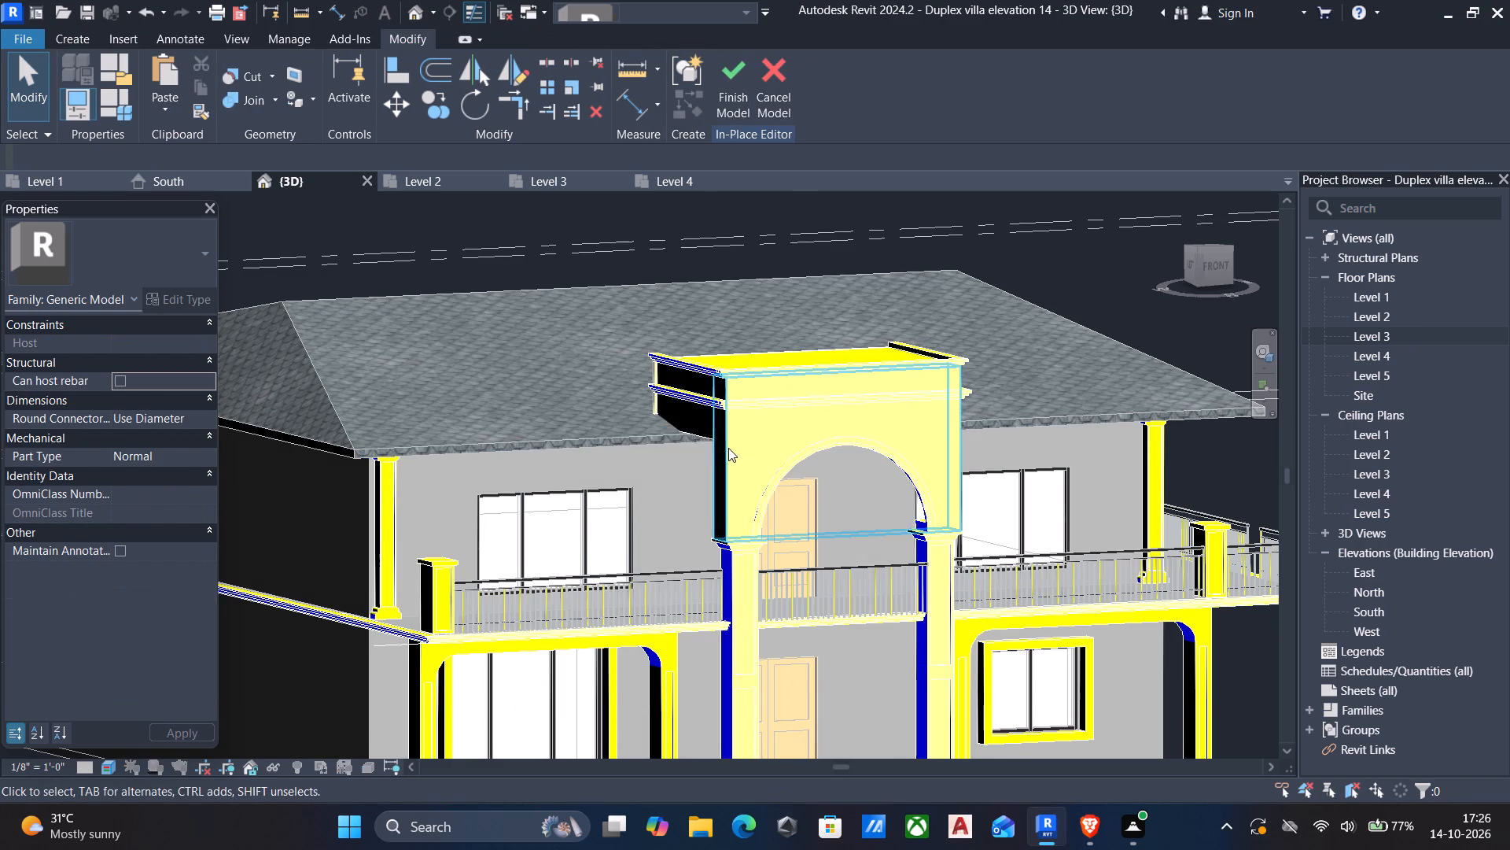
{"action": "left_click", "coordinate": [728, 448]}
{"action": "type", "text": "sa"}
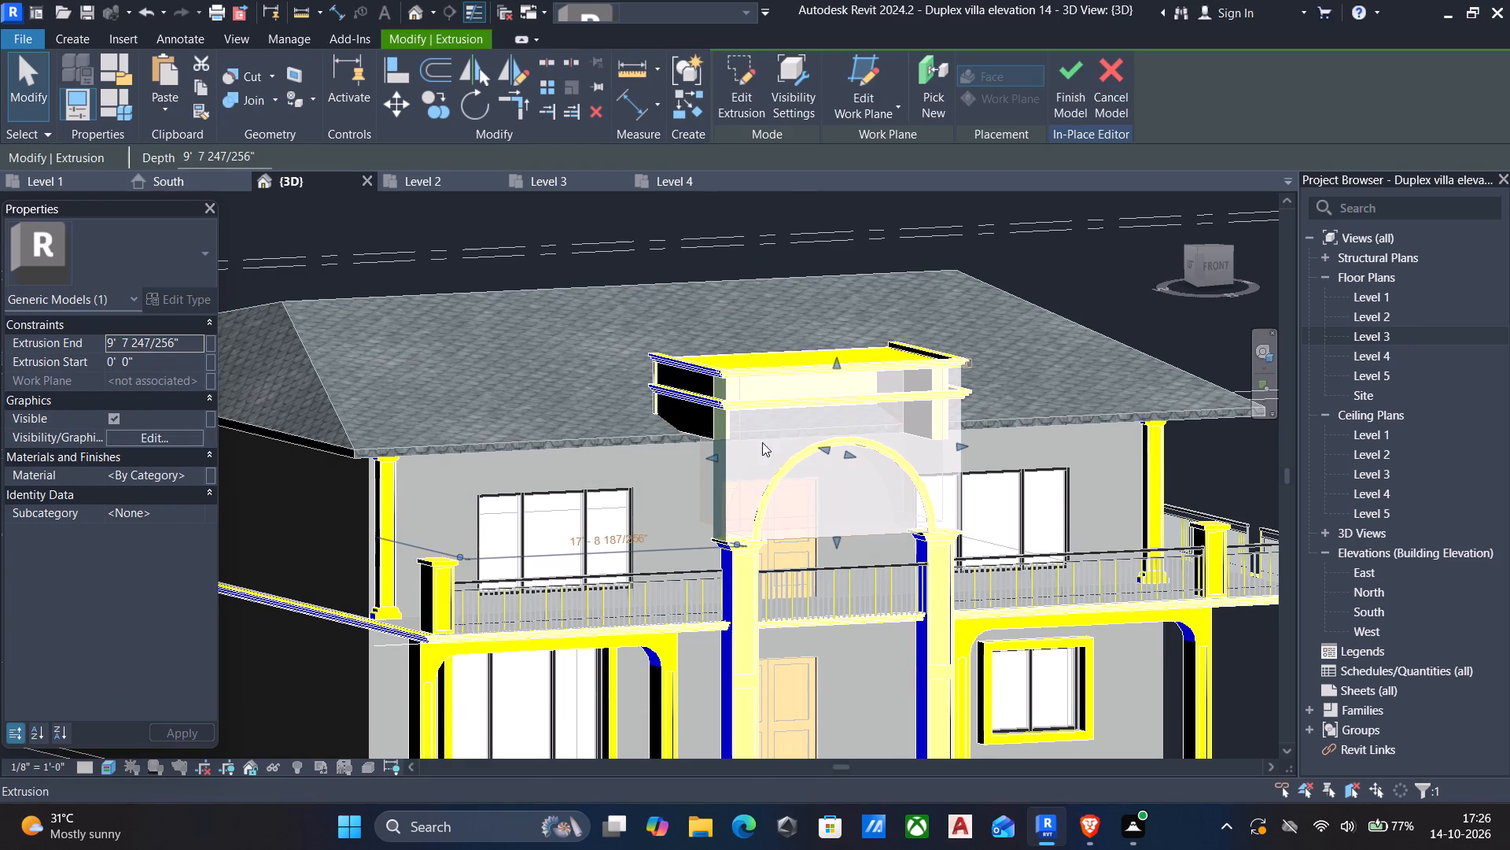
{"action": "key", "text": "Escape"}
Select the entrance arch wall, its upper and lower side mouldings, both entrance columns and the two ground-floor arched porch frames together.
{"action": "left_click", "coordinate": [753, 378]}
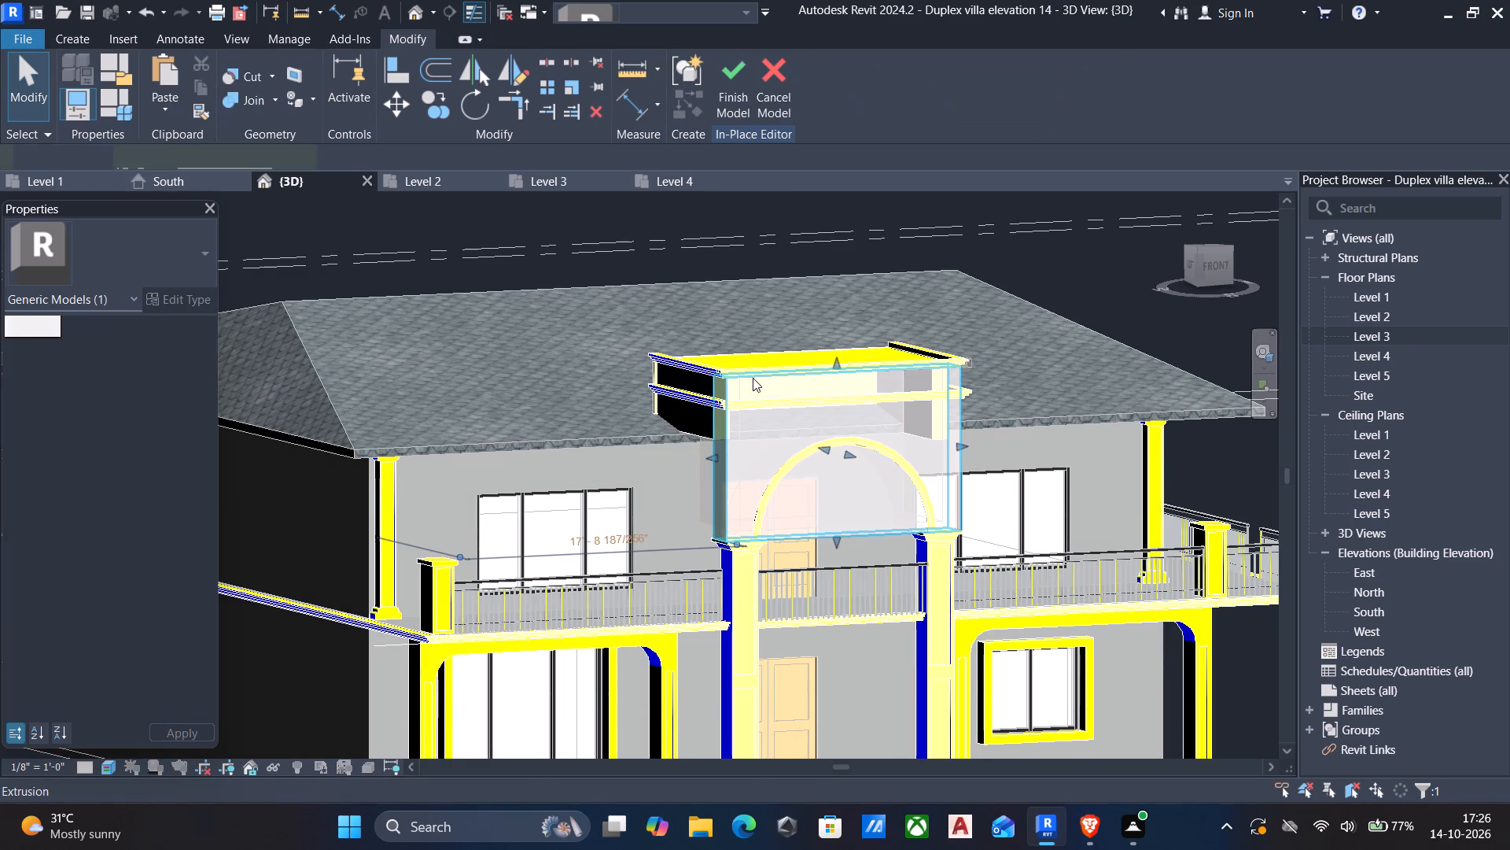
{"action": "left_click", "coordinate": [705, 369], "text": "ctrl"}
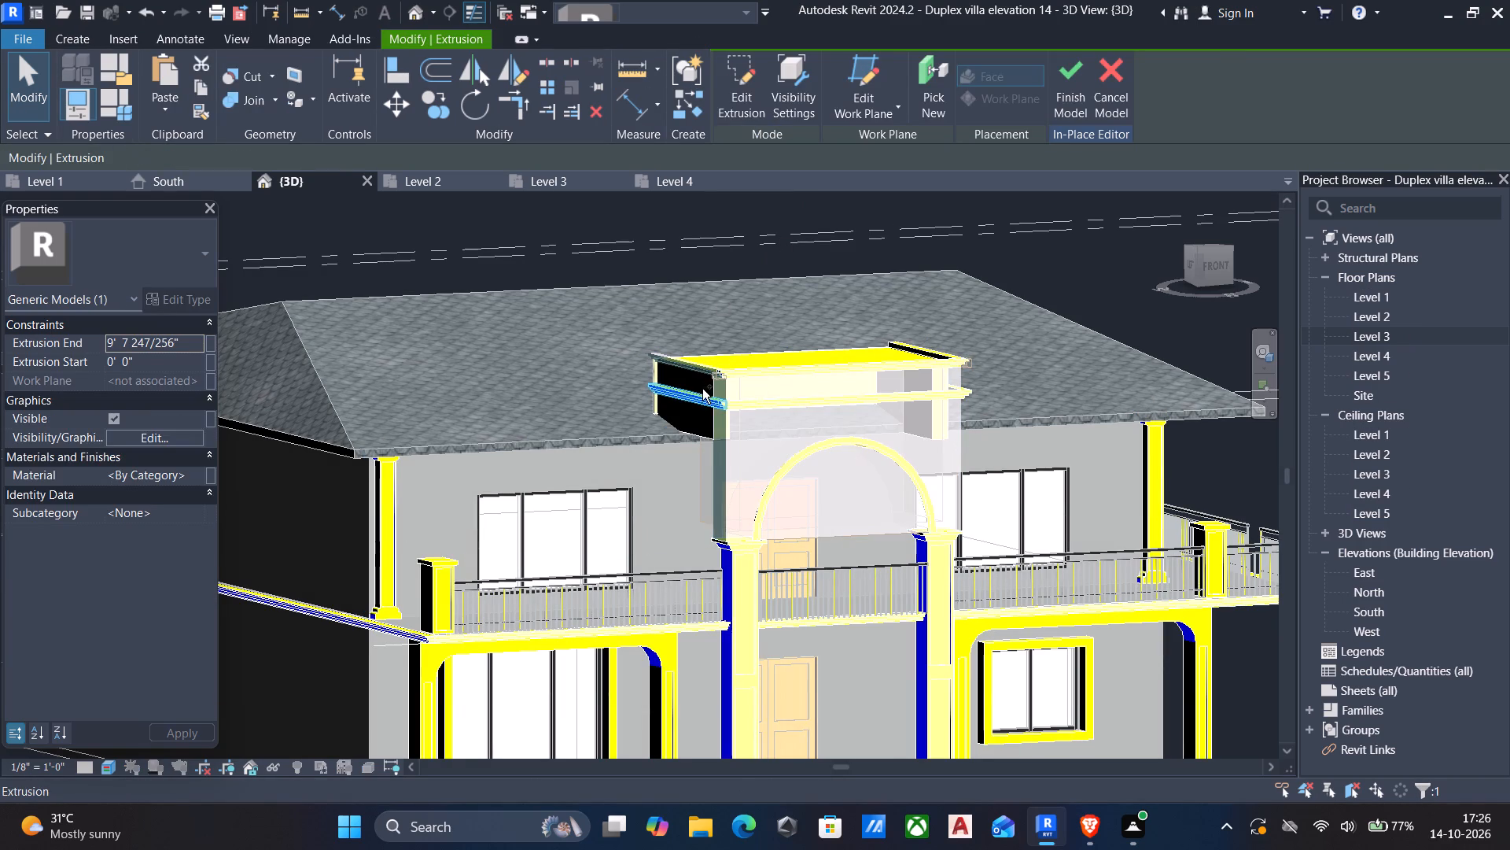
{"action": "left_click", "coordinate": [702, 397], "text": "ctrl"}
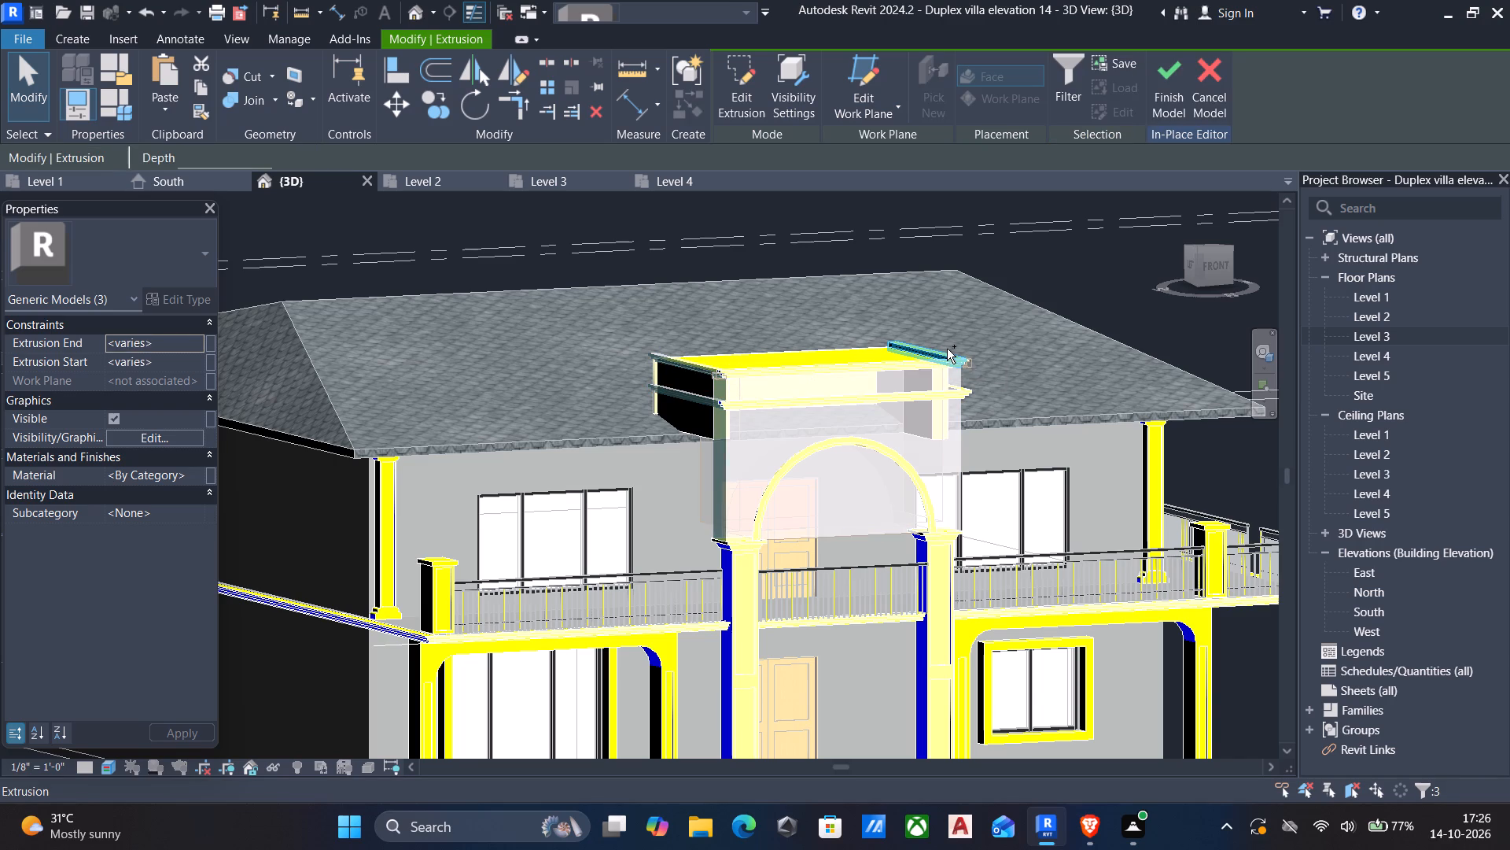
{"action": "left_click", "coordinate": [947, 349], "text": "ctrl"}
{"action": "left_click", "coordinate": [974, 397], "text": "ctrl"}
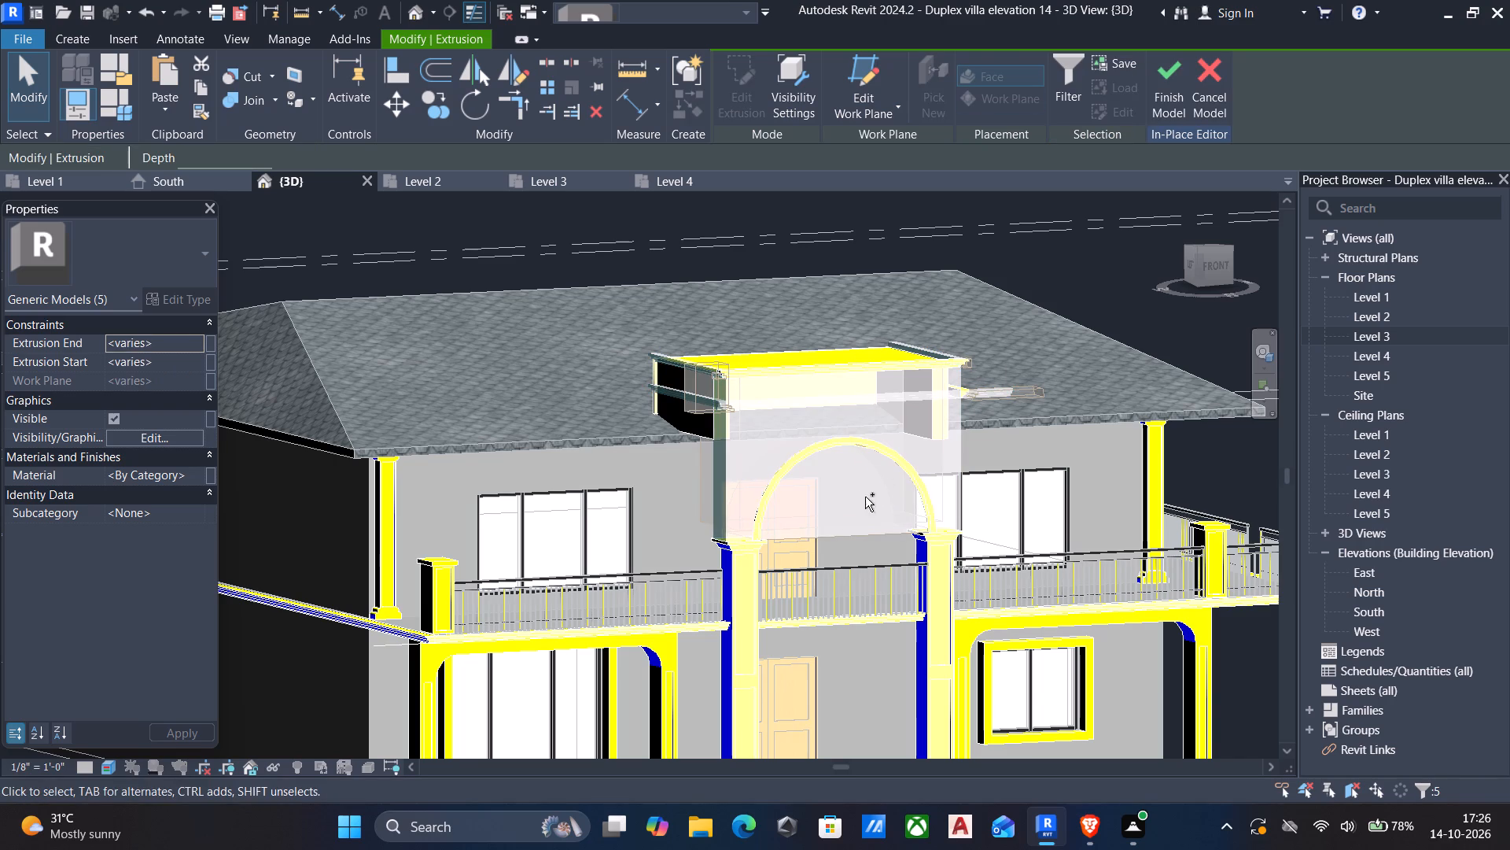
{"action": "left_click", "coordinate": [733, 599], "text": "ctrl"}
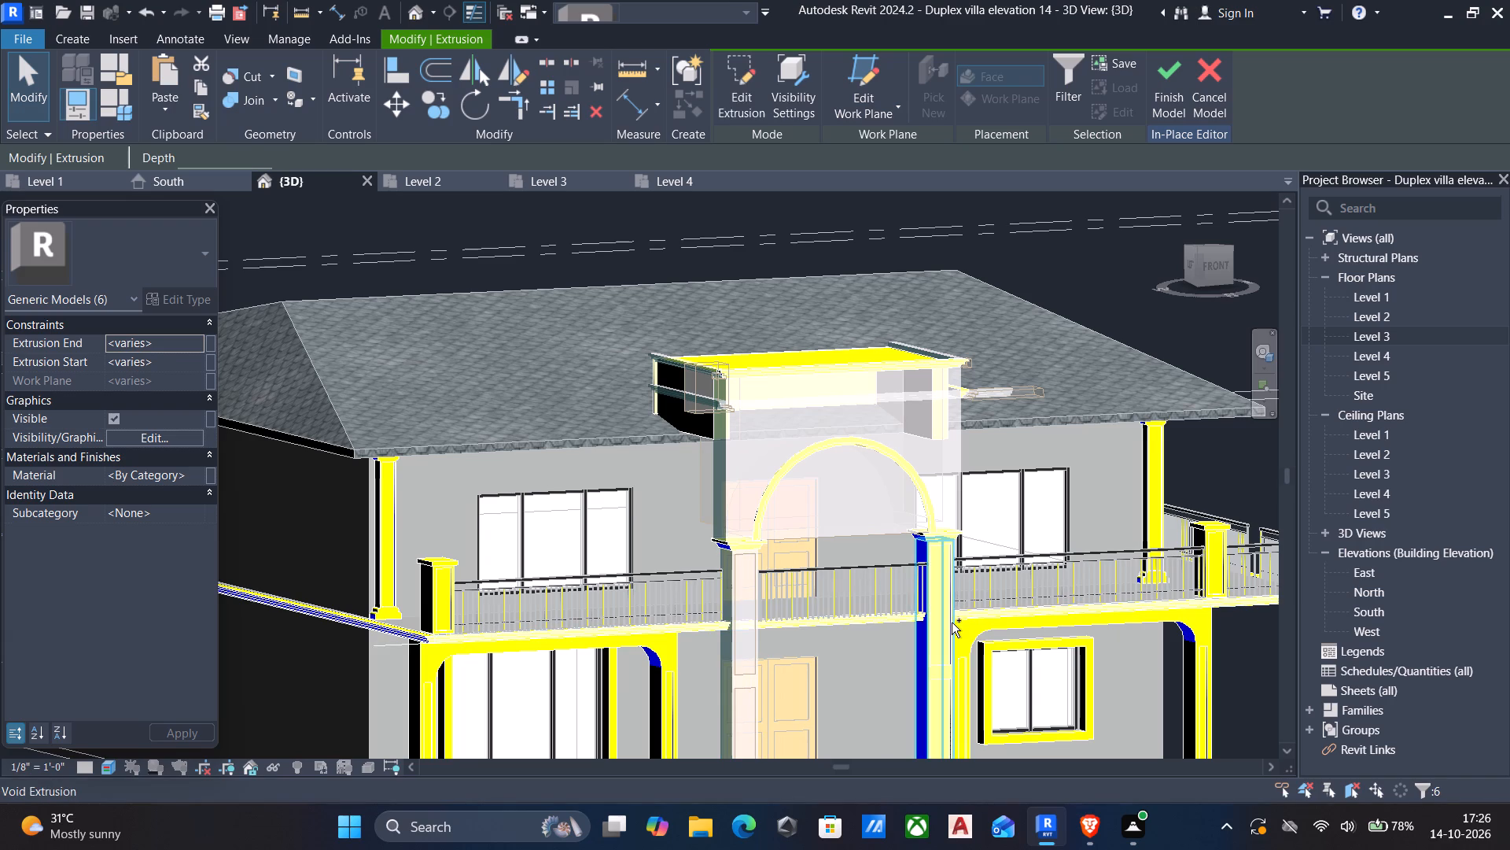
{"action": "left_click", "coordinate": [952, 649], "text": "ctrl"}
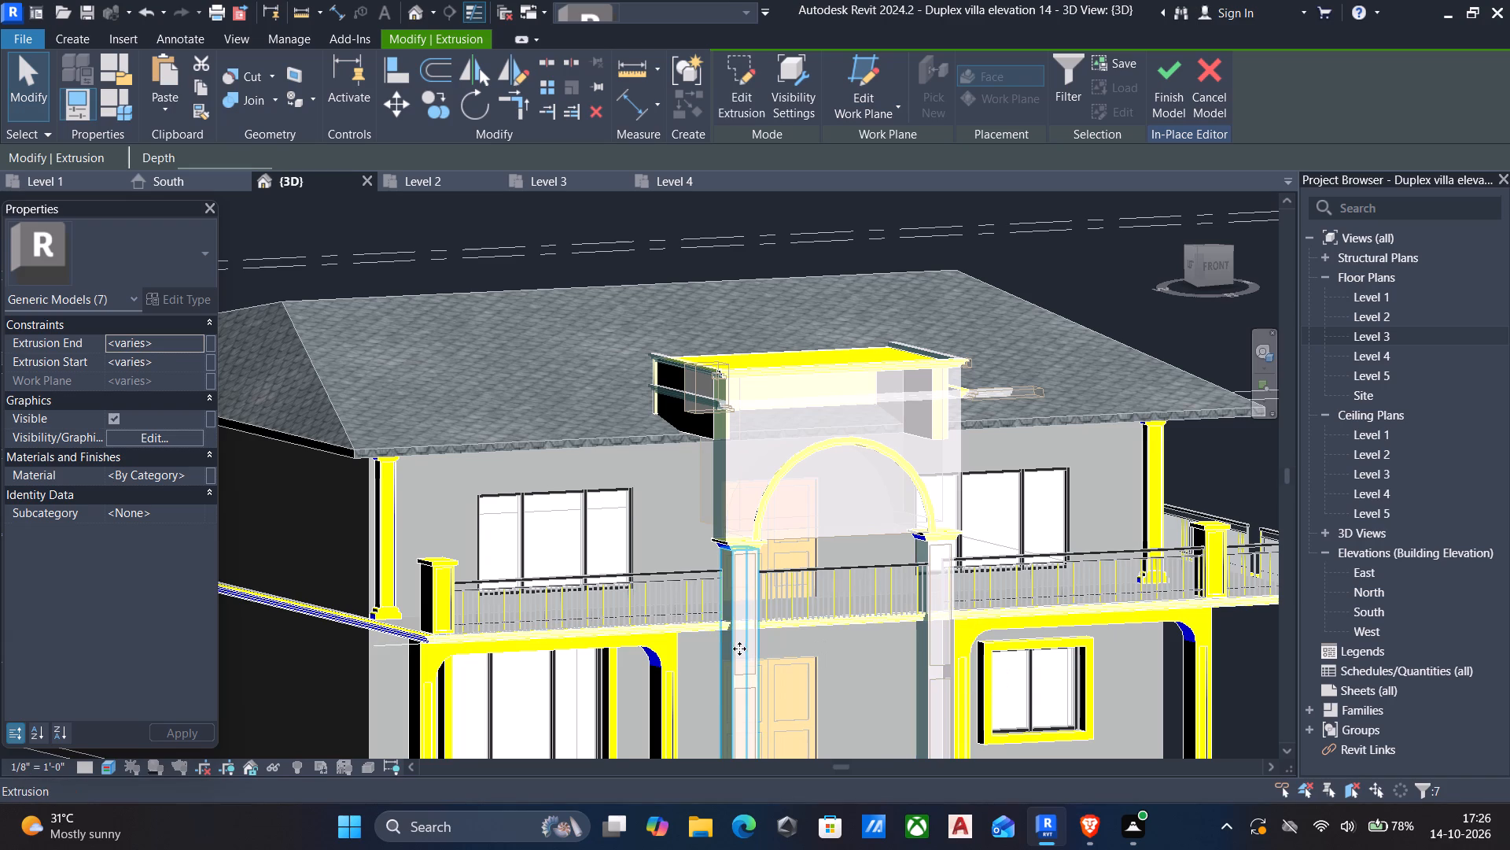
{"action": "left_click", "coordinate": [640, 647], "text": "ctrl"}
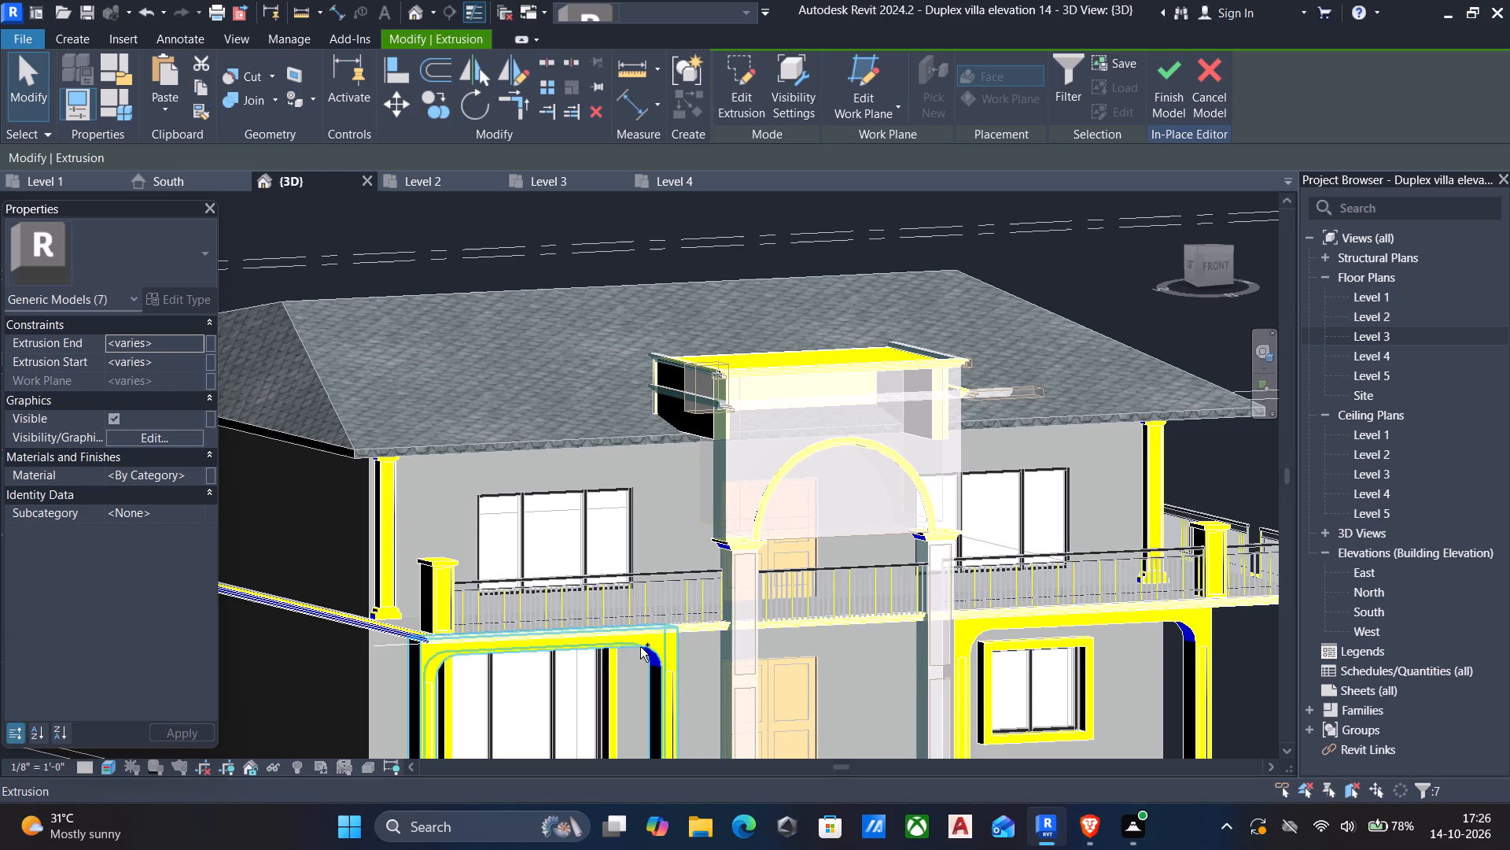
{"action": "left_click", "coordinate": [978, 635], "text": "ctrl"}
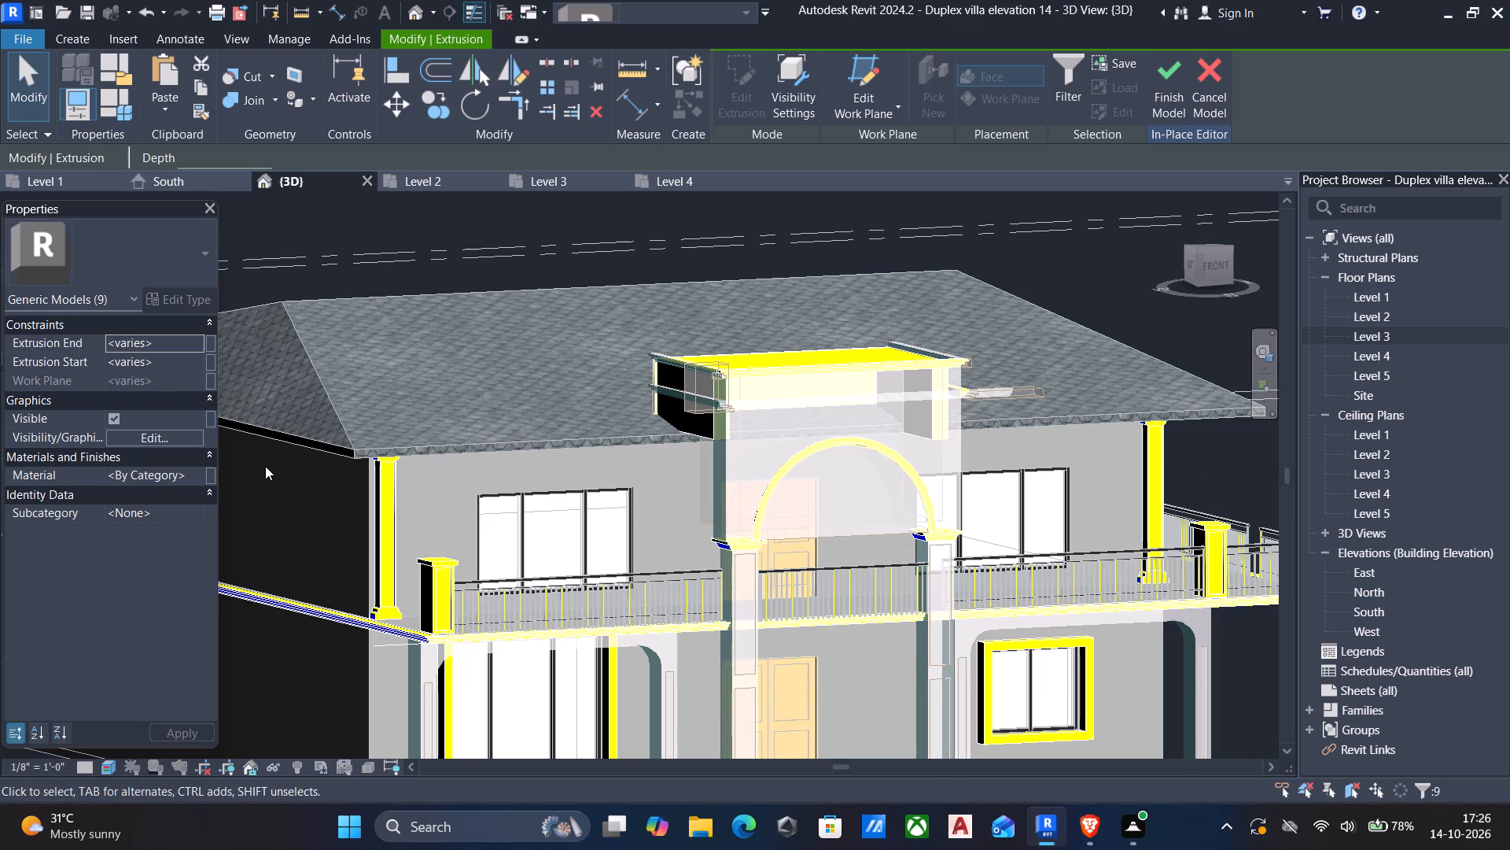
Create a new material for the selected extrusions and name it "warm irony colour".
{"action": "left_click", "coordinate": [193, 474]}
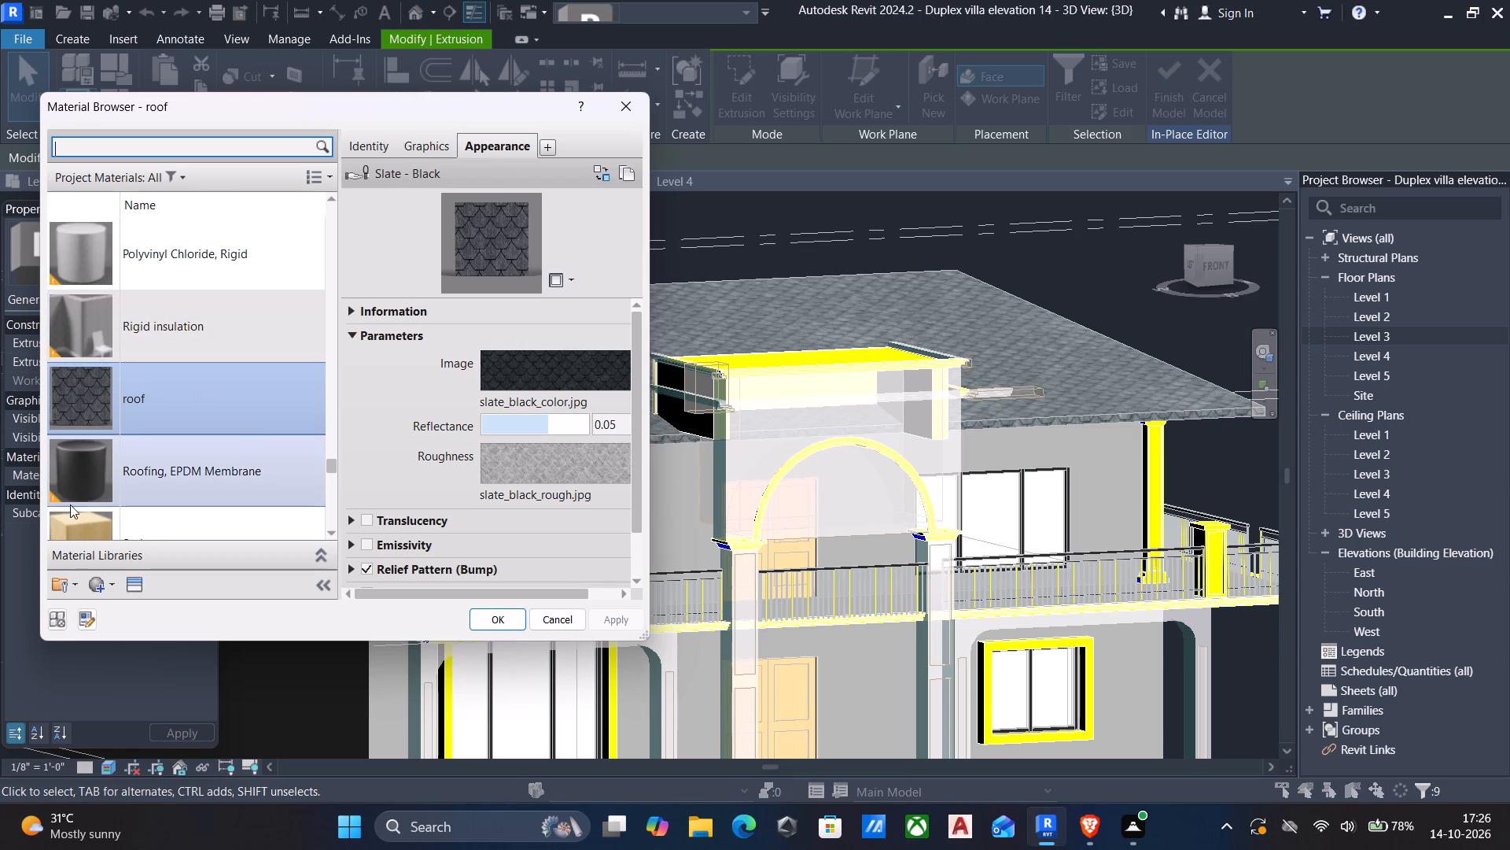
{"action": "left_click", "coordinate": [101, 576]}
{"action": "left_click", "coordinate": [141, 601]}
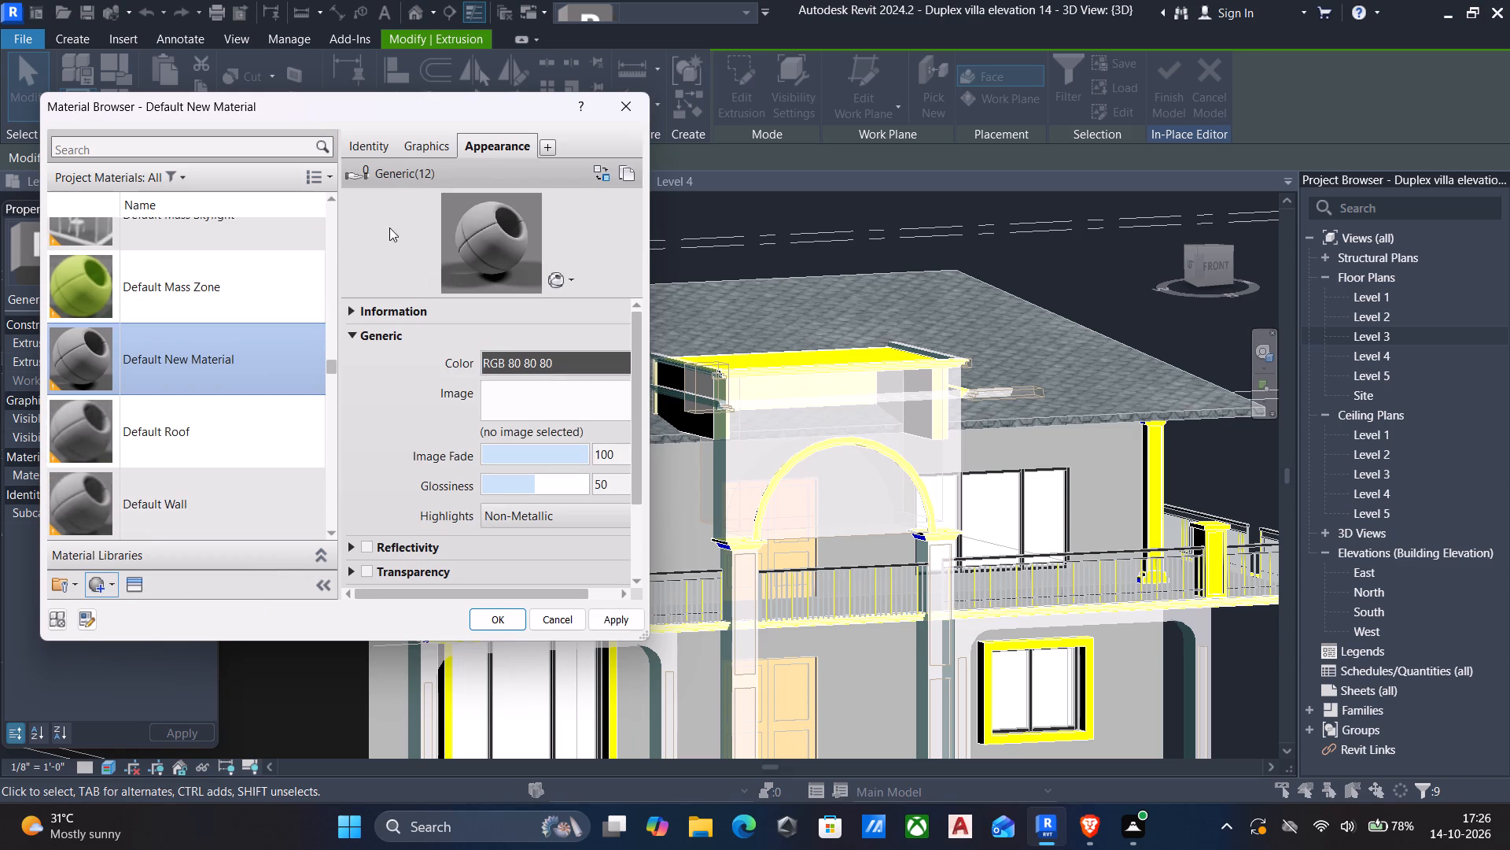
{"action": "left_click", "coordinate": [359, 146]}
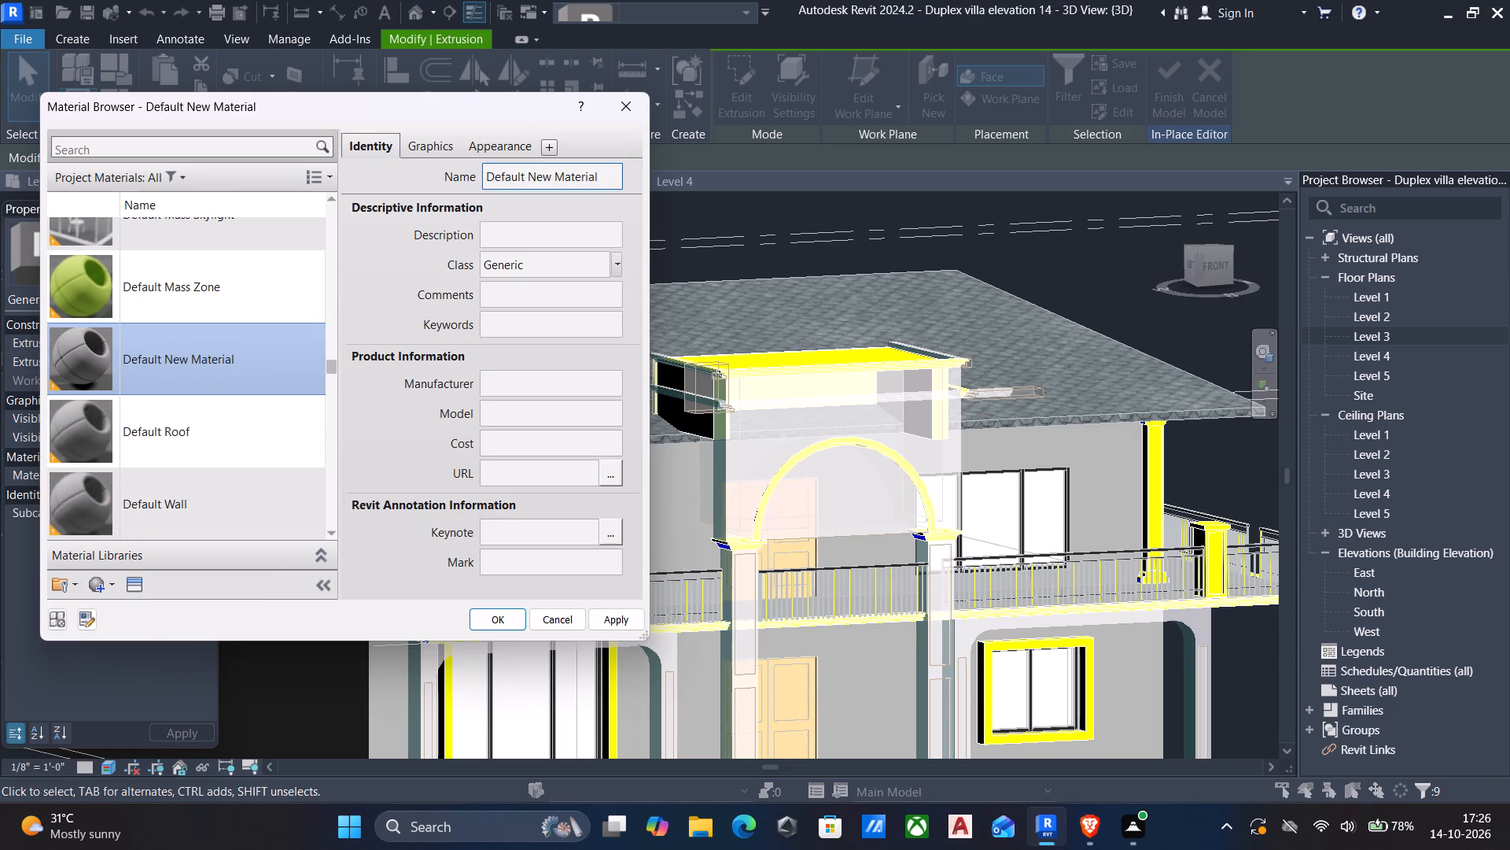
{"action": "left_click", "coordinate": [598, 181]}
{"action": "type", "text": "warm iri"}
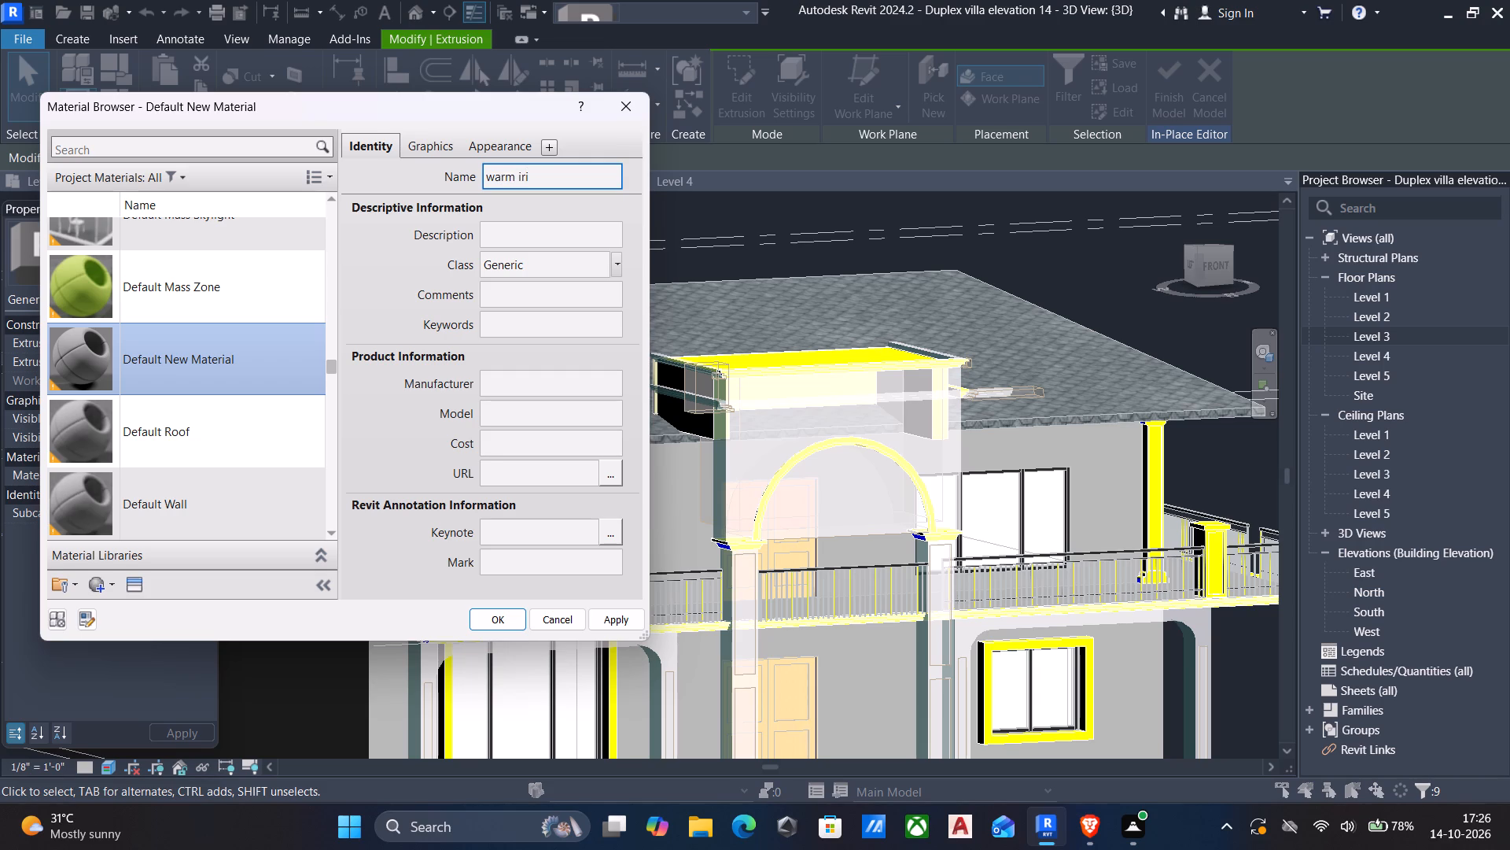
{"action": "key", "text": "BackSpace"}
{"action": "type", "text": "on"}
{"action": "type", "text": "y"}
{"action": "key", "text": "space"}
{"action": "type", "text": "colour"}
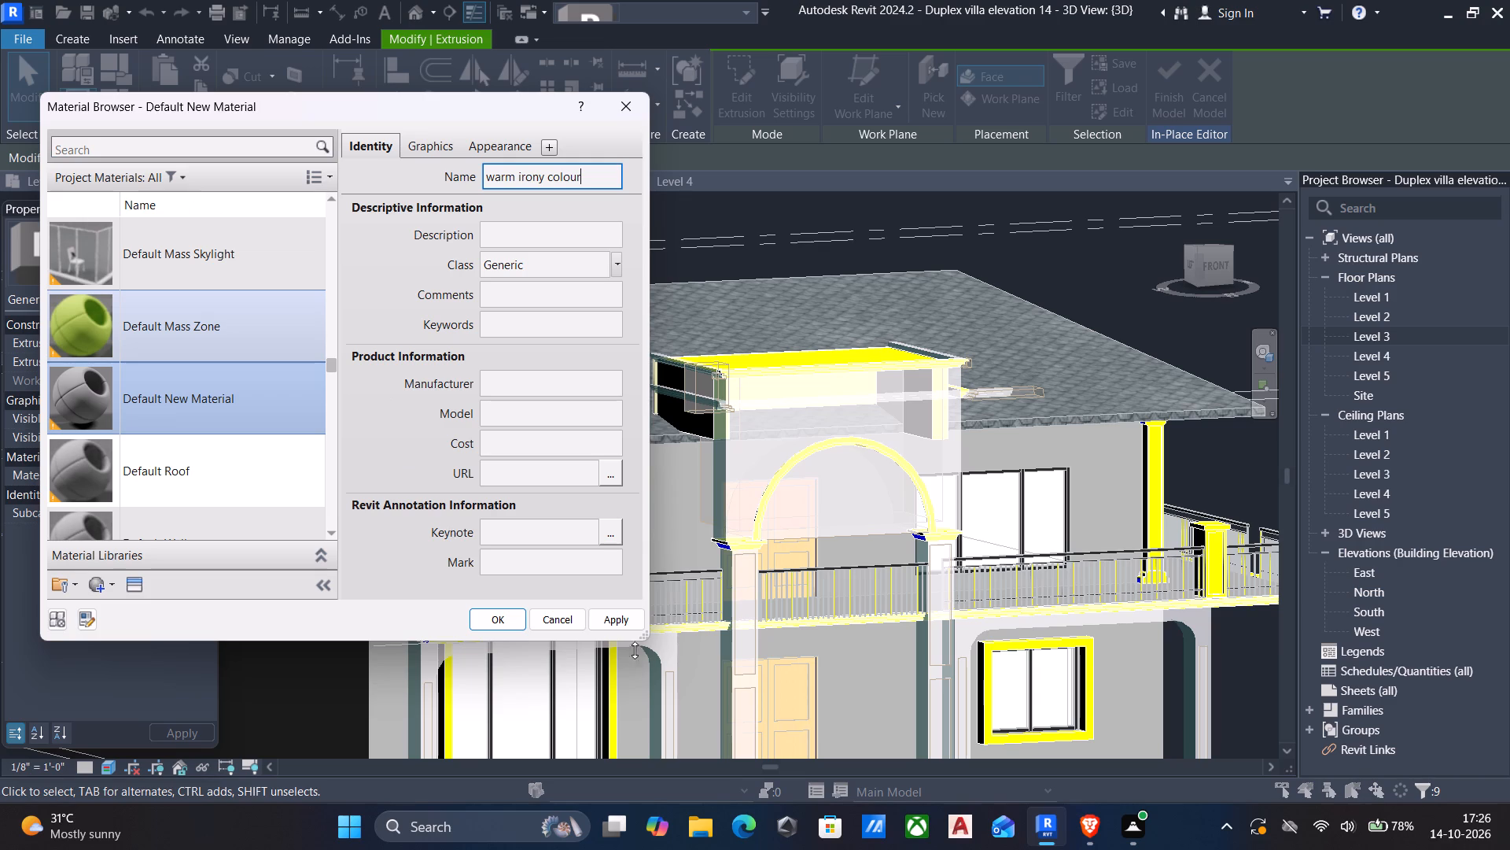
{"action": "left_click", "coordinate": [624, 628]}
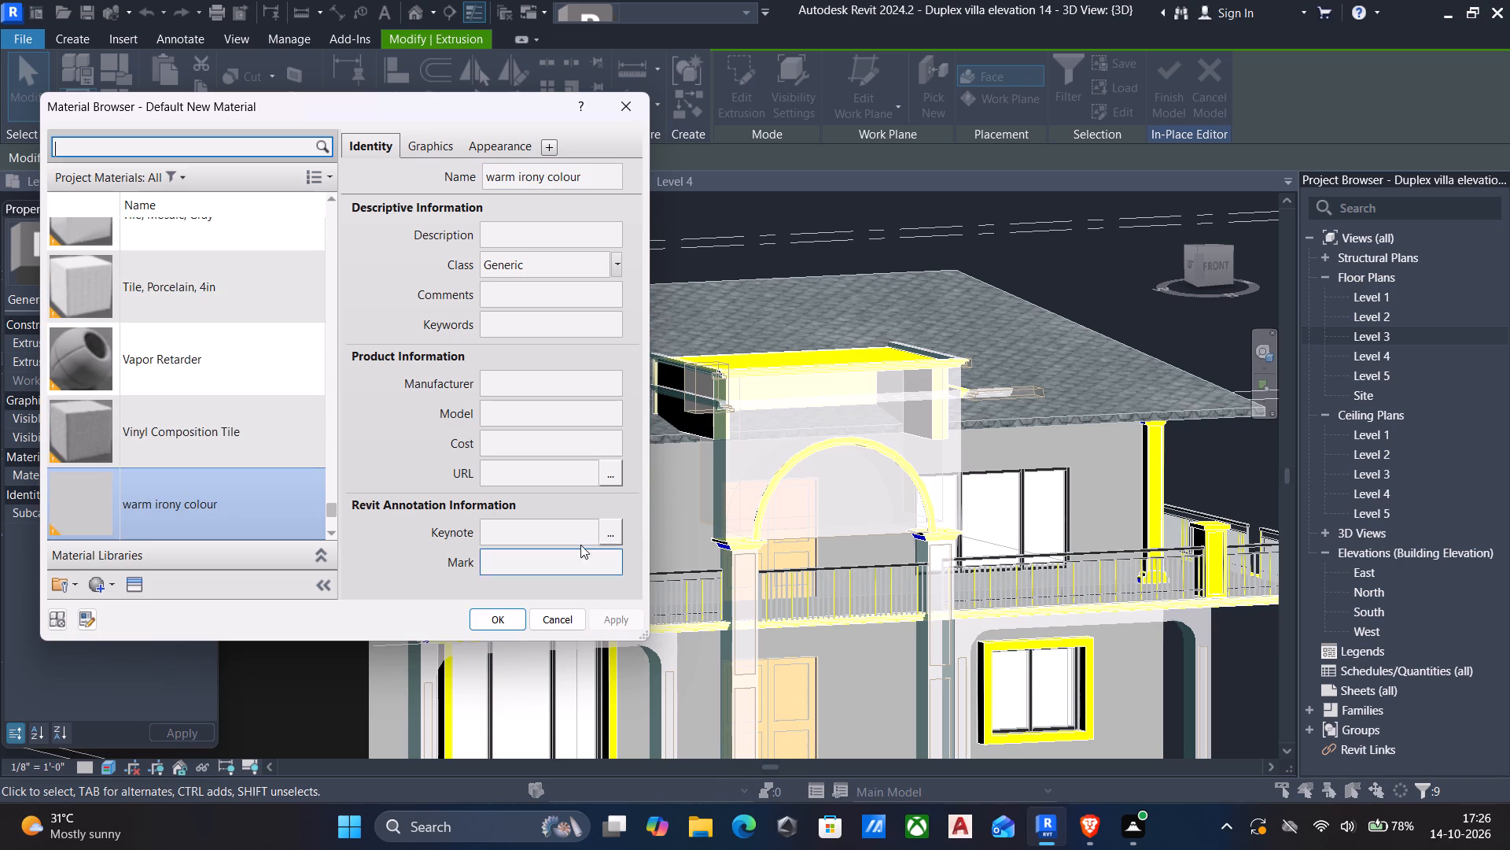
Use warm ivory colour.jpeg from the AUTOCAD PLANS FUJI folder as the material's appearance image, assign it to the selected extrusions and deselect them.
{"action": "left_click", "coordinate": [501, 150]}
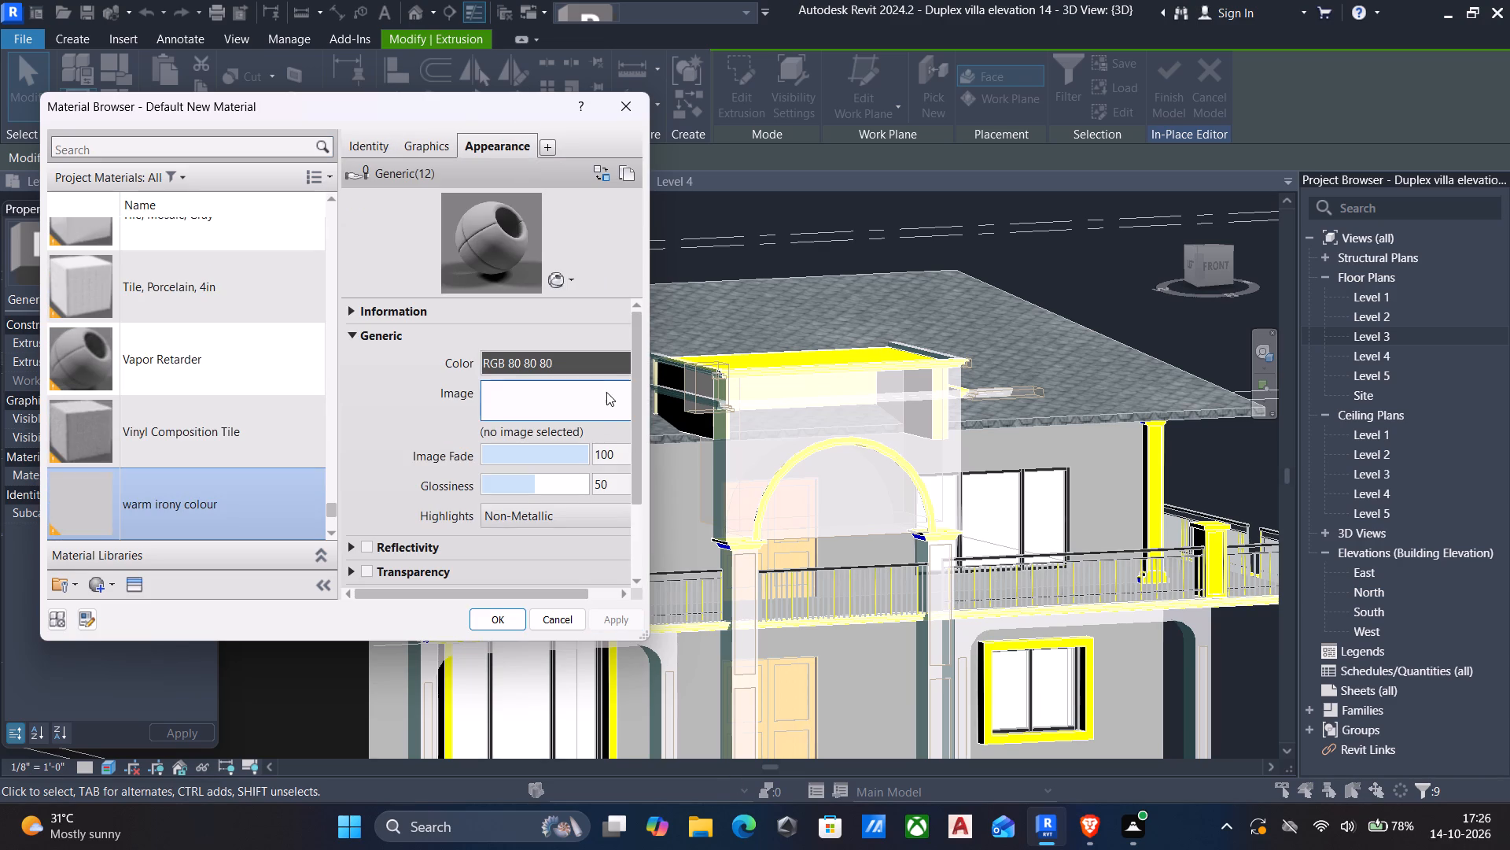
{"action": "left_click", "coordinate": [604, 397]}
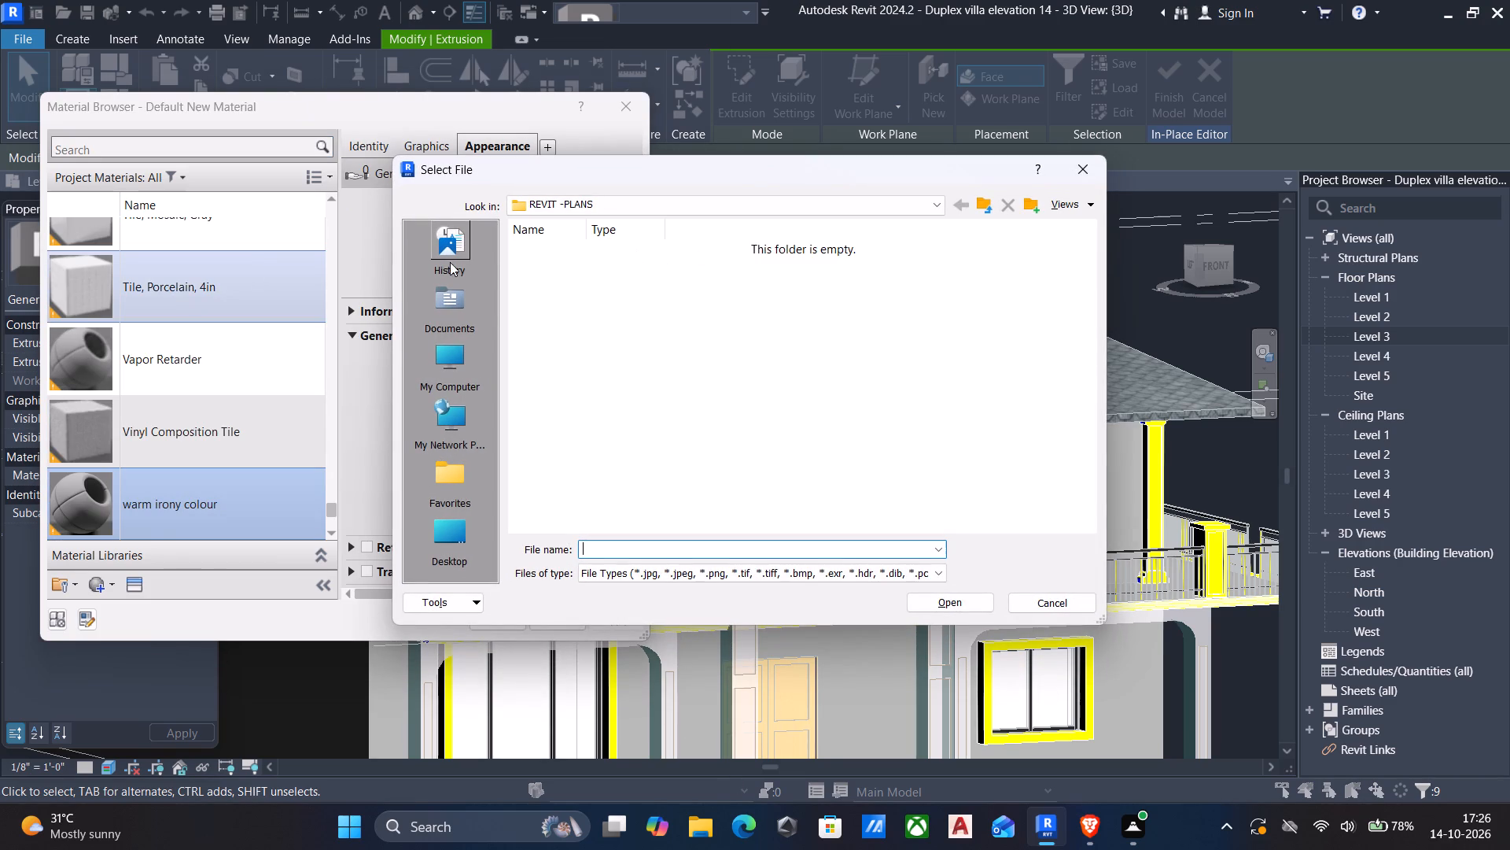
{"action": "left_click", "coordinate": [459, 539]}
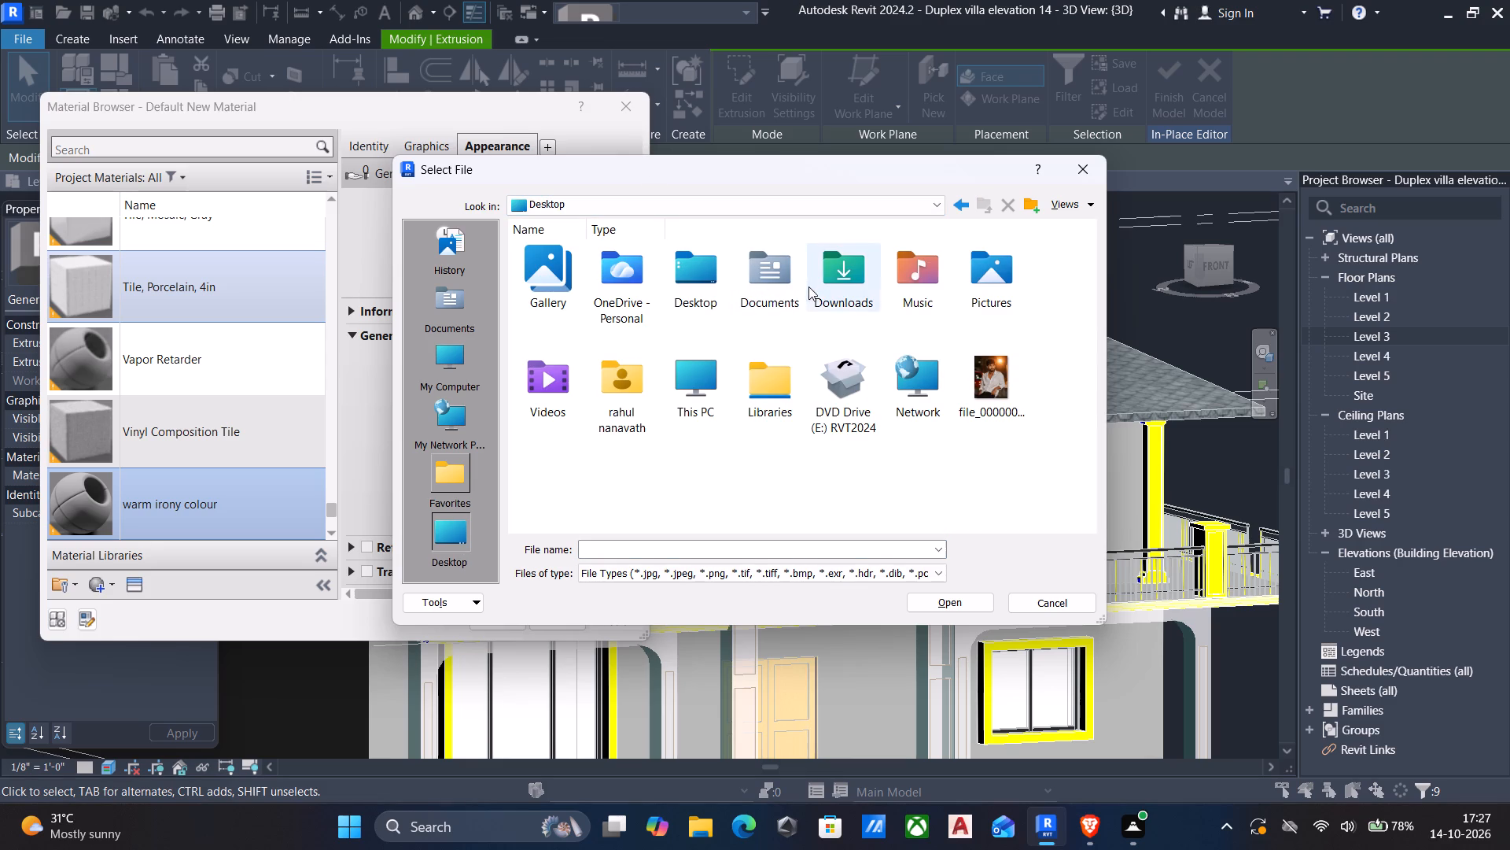
{"action": "double_click", "coordinate": [812, 286]}
{"action": "double_click", "coordinate": [837, 289]}
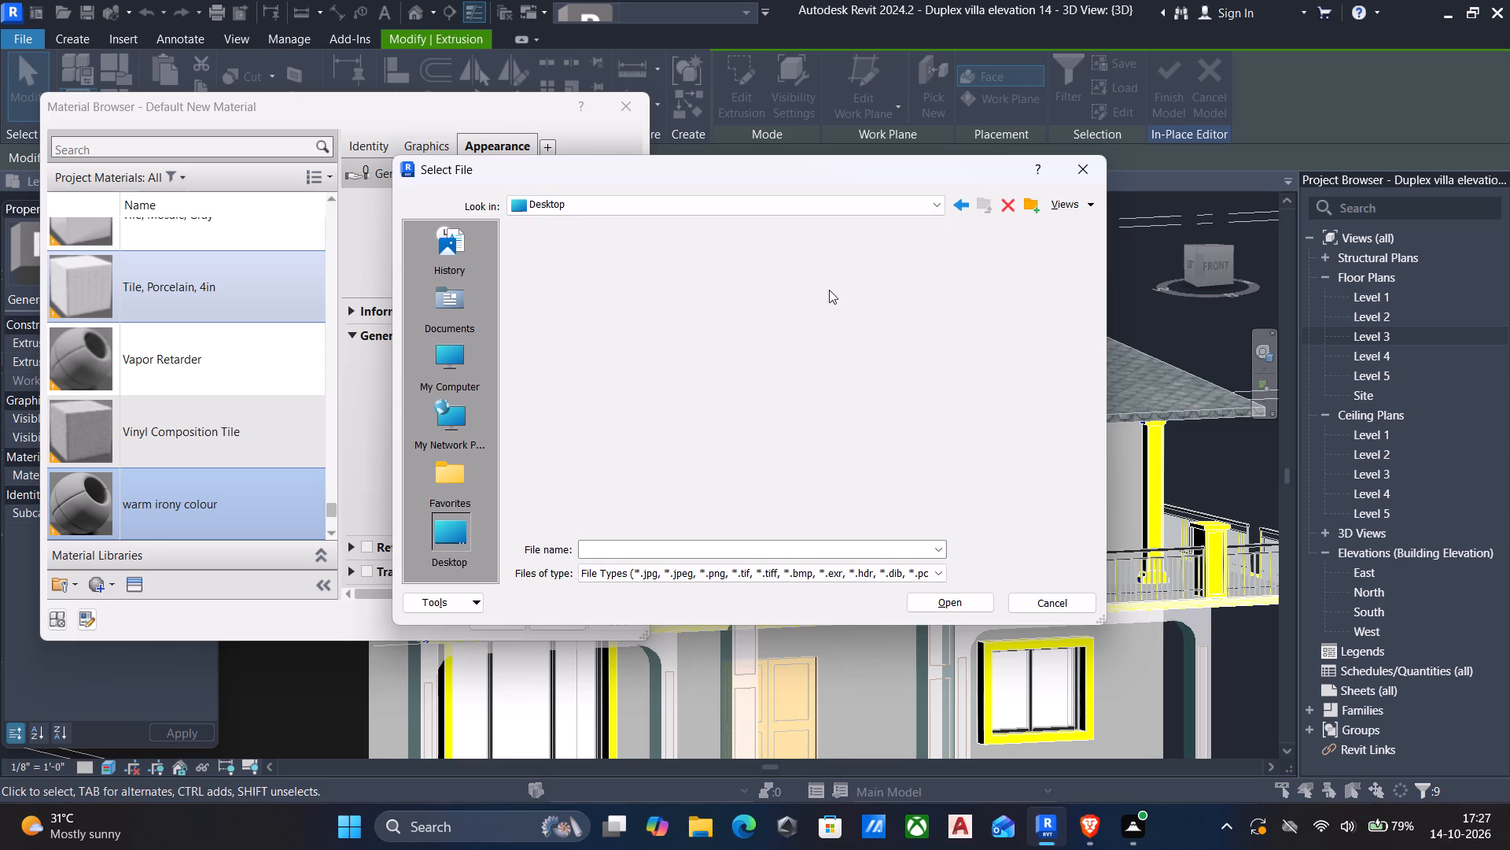
{"action": "left_click", "coordinate": [586, 268]}
{"action": "double_click", "coordinate": [558, 280]}
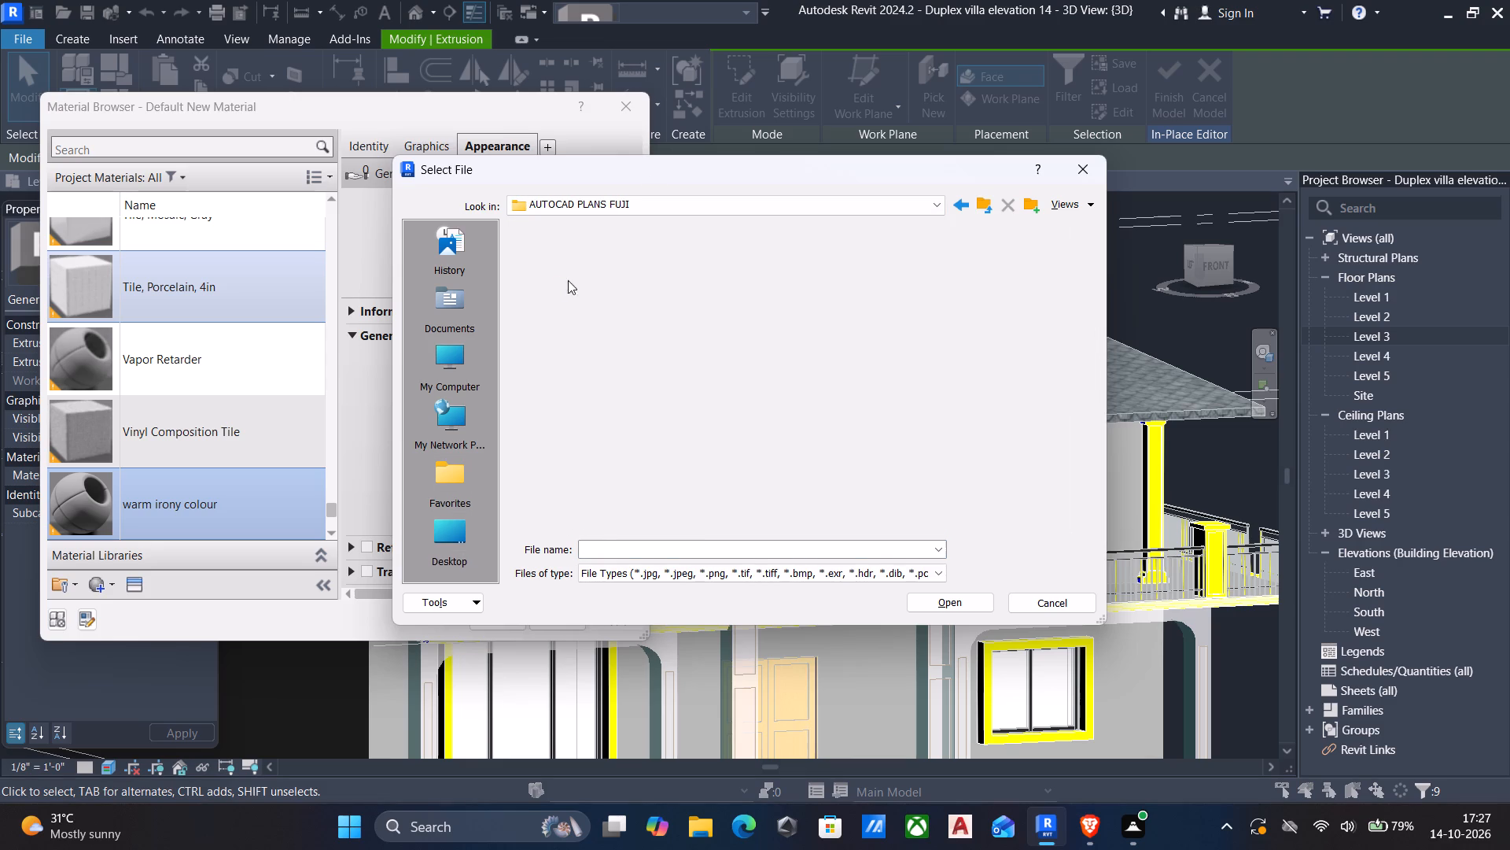
{"action": "scroll", "coordinate": [667, 339], "scroll_direction": "down", "scroll_amount": 4}
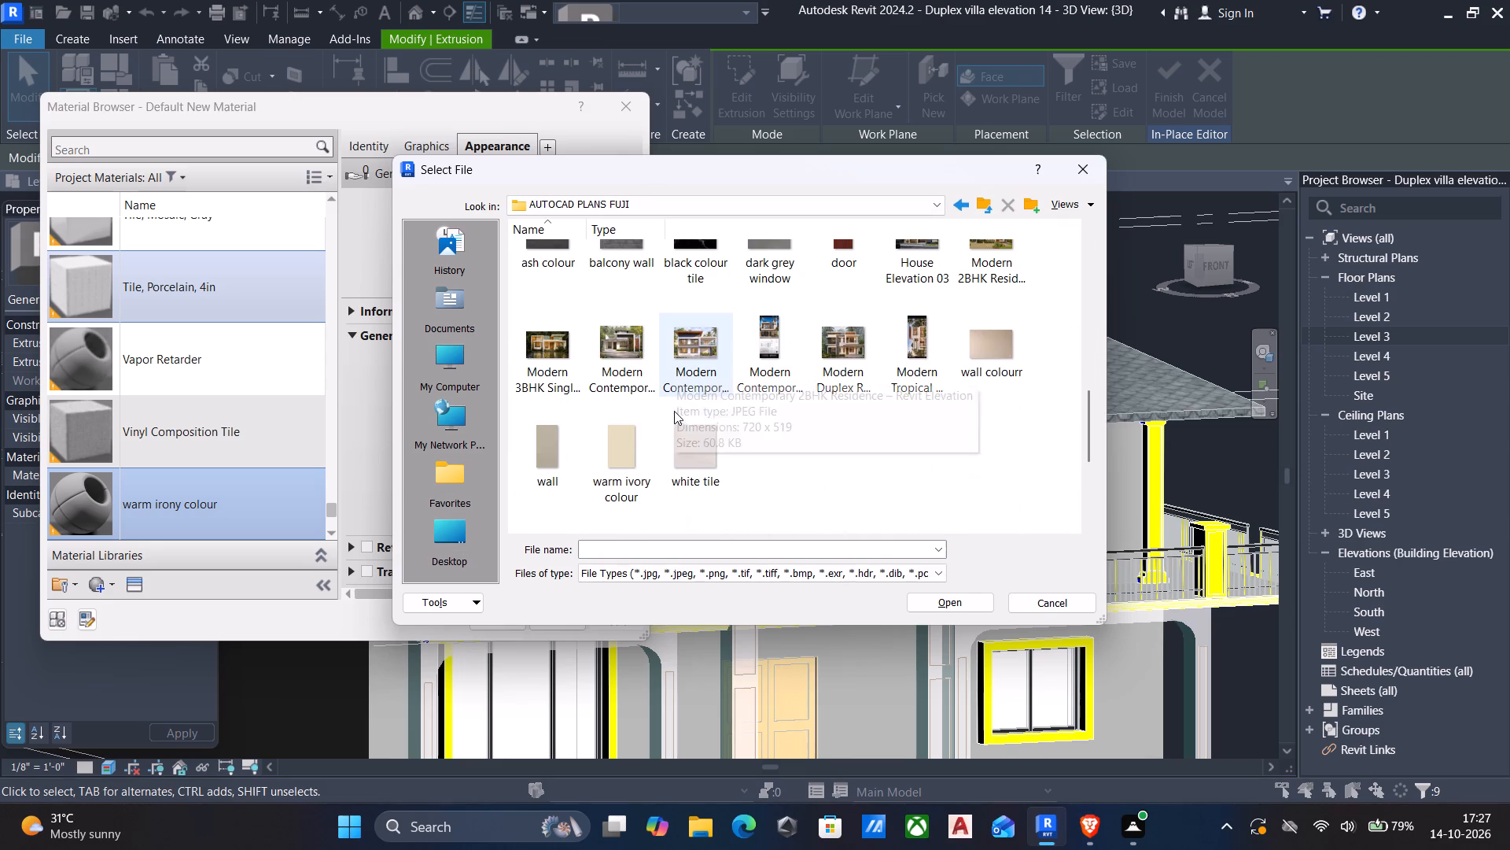
{"action": "left_click", "coordinate": [635, 442]}
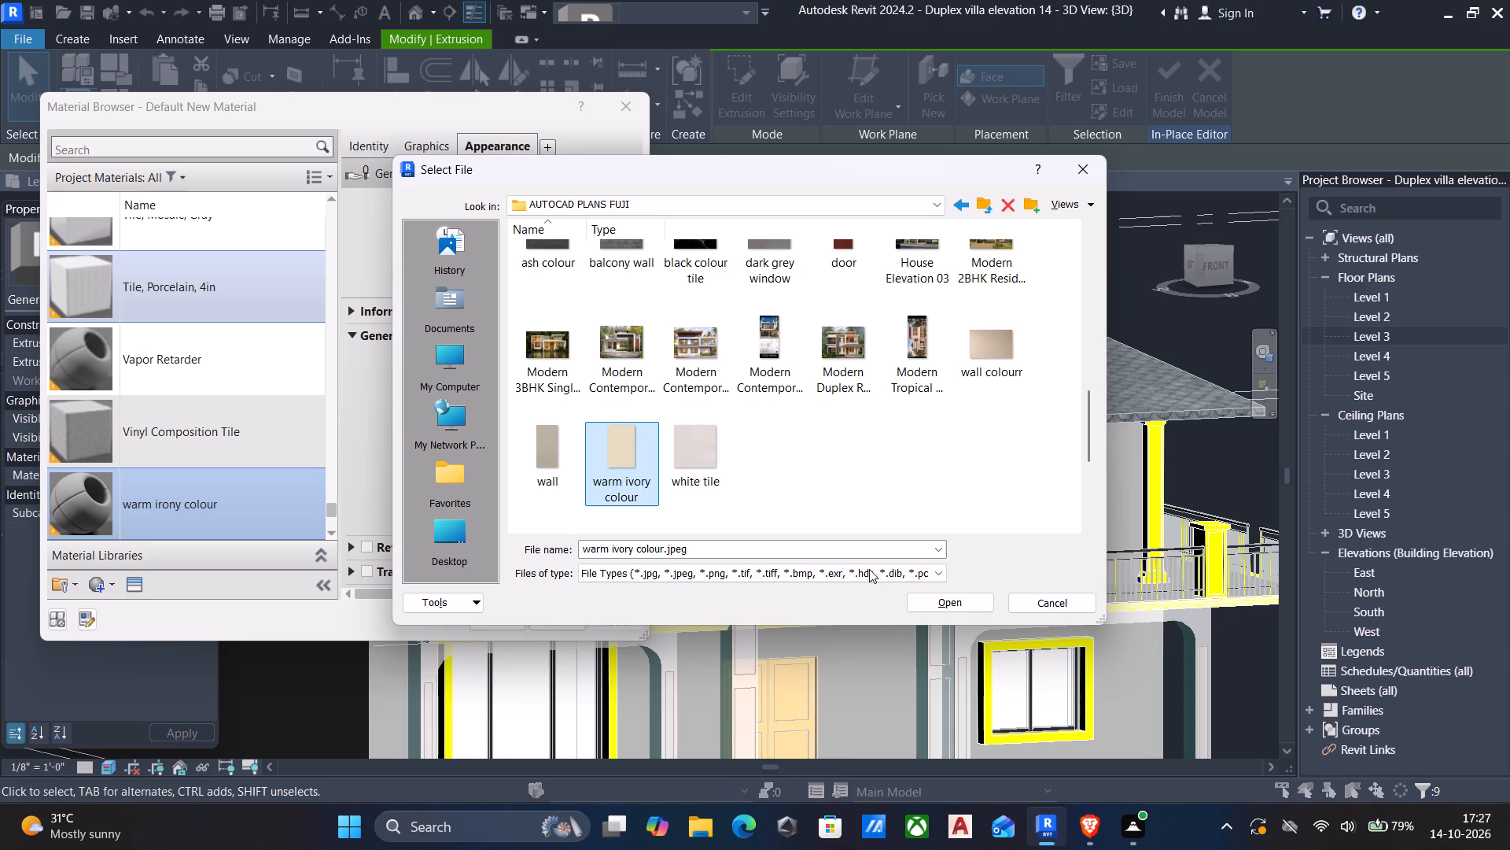
{"action": "left_click", "coordinate": [916, 603]}
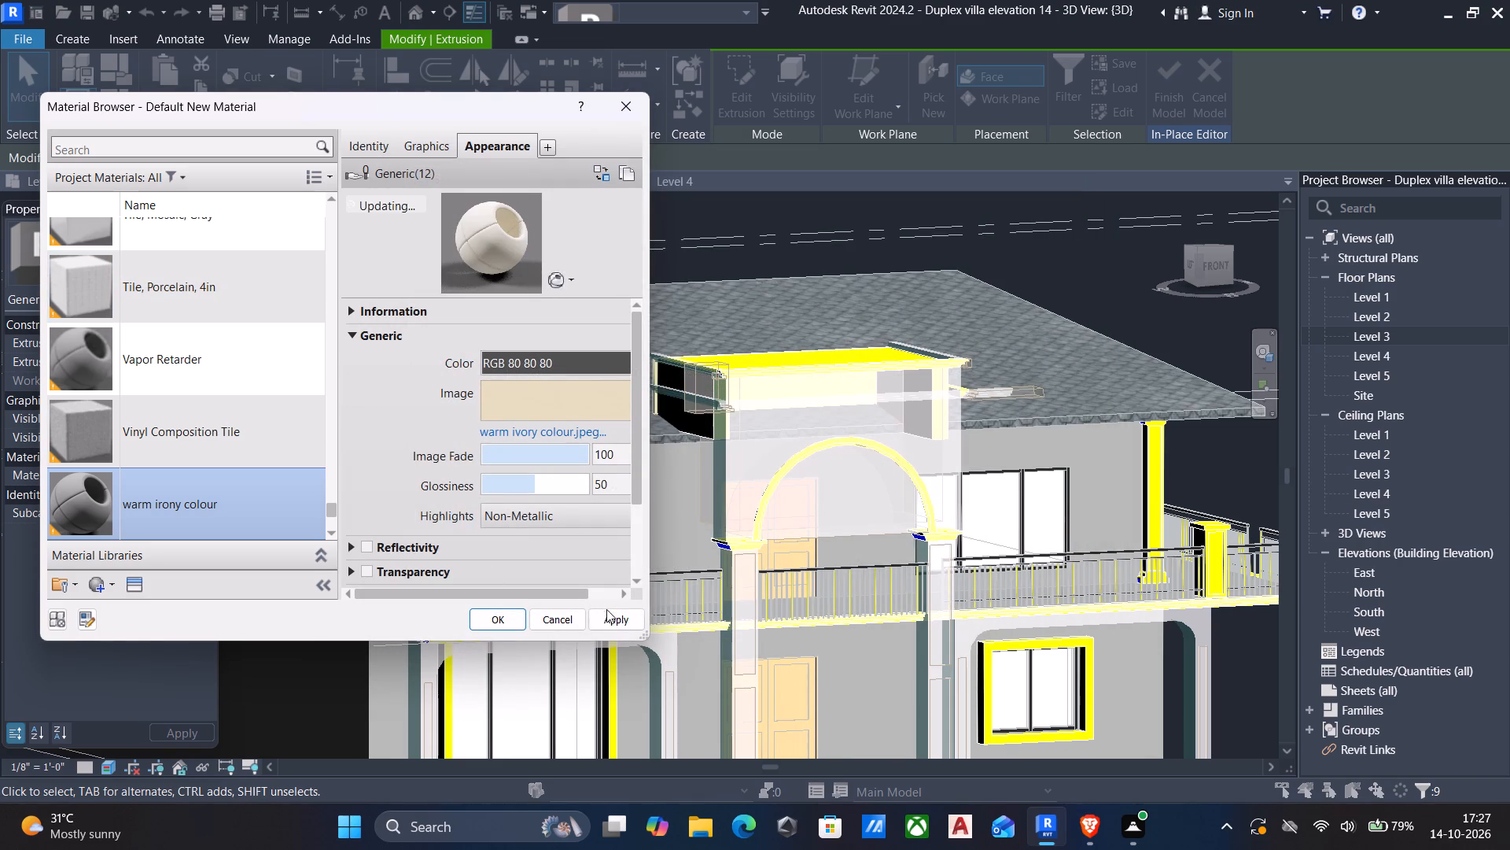
{"action": "left_click", "coordinate": [613, 614]}
{"action": "left_click", "coordinate": [507, 615]}
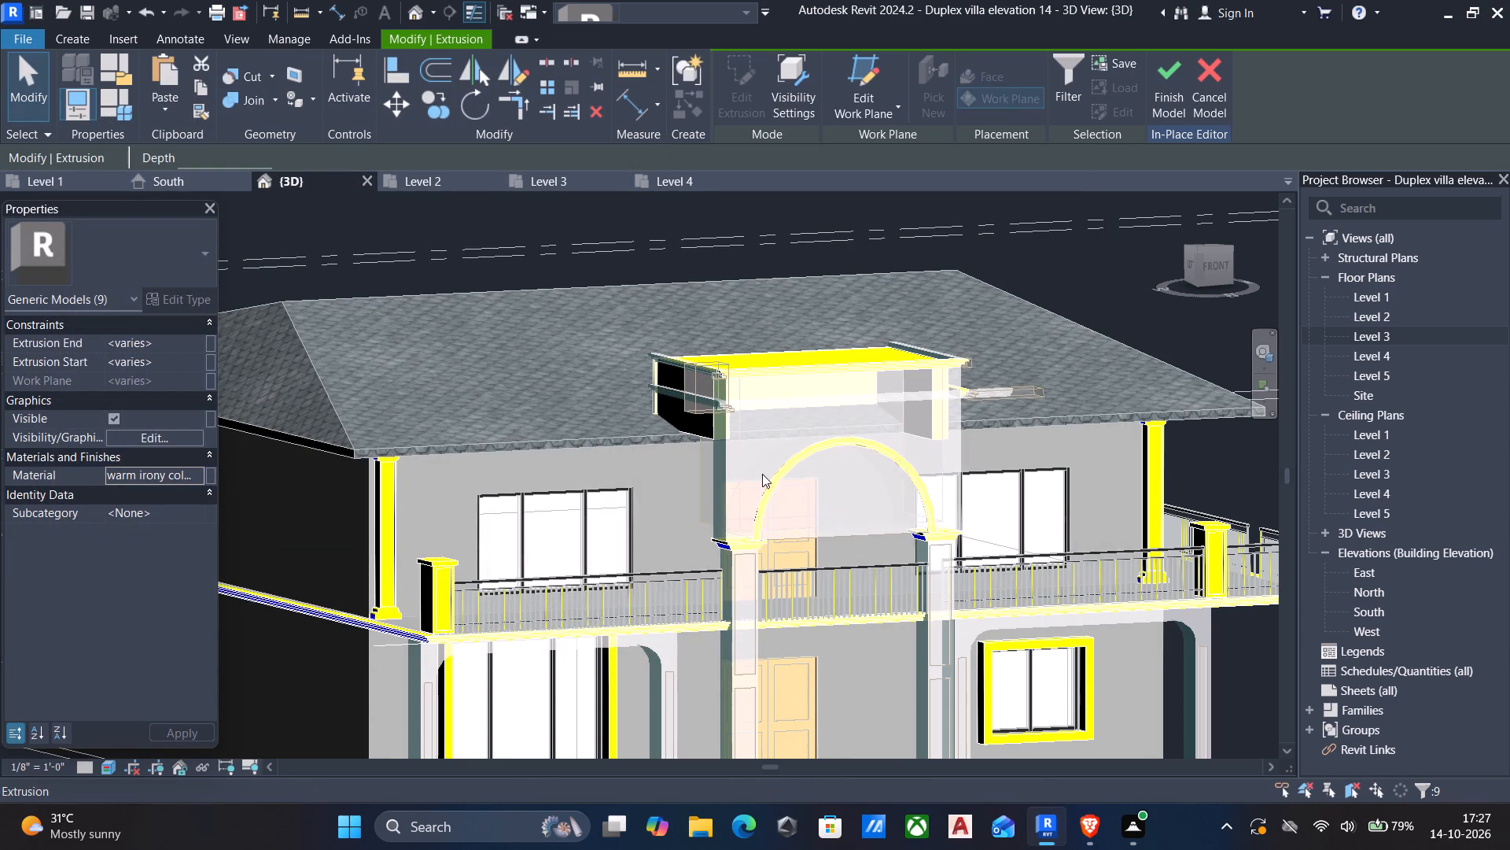
{"action": "scroll", "coordinate": [1063, 434], "scroll_direction": "up", "scroll_amount": 4}
{"action": "key", "text": "Escape"}
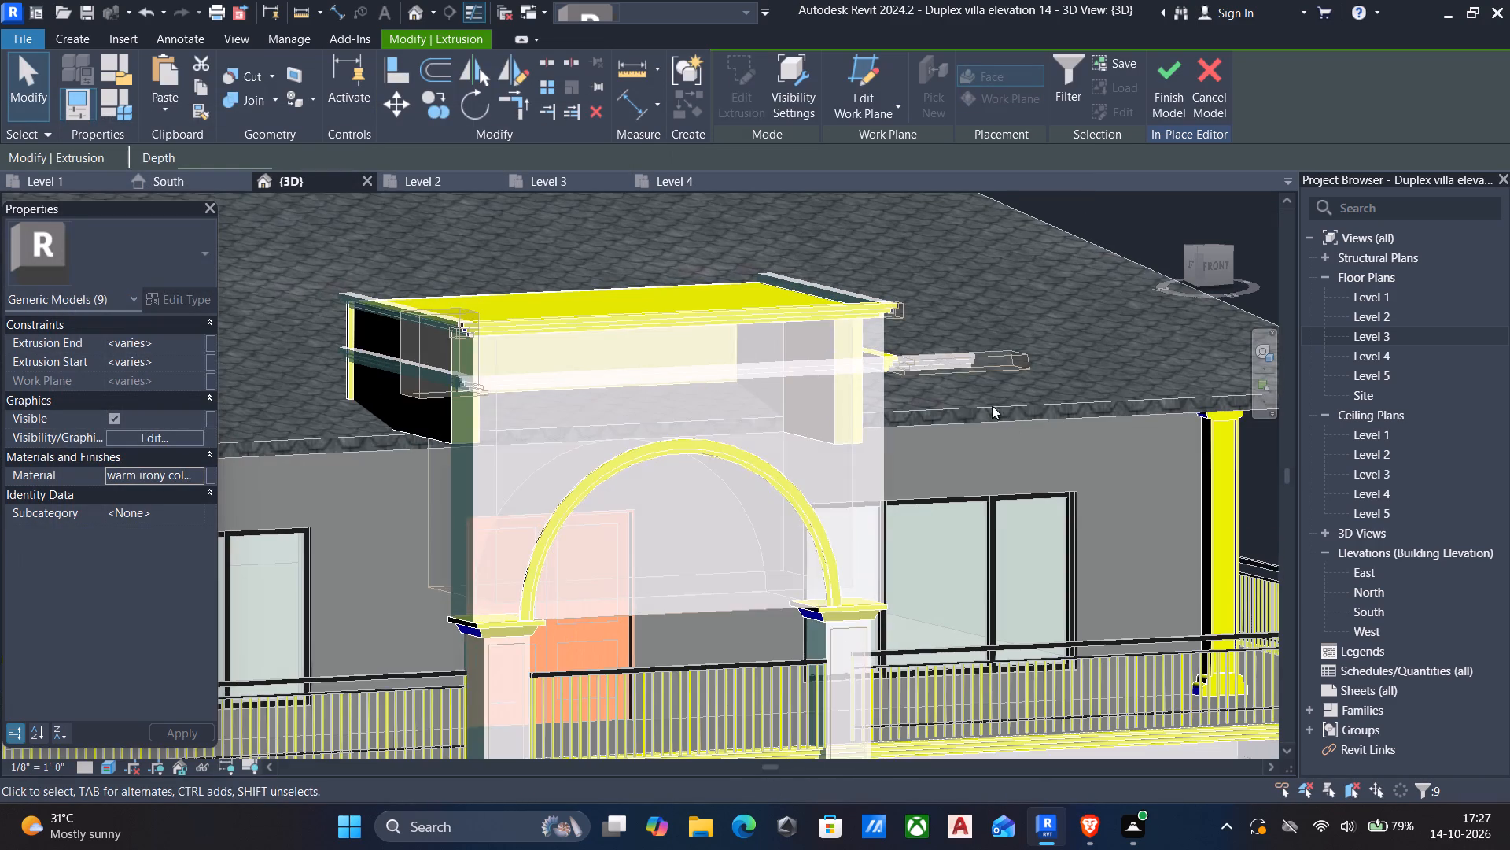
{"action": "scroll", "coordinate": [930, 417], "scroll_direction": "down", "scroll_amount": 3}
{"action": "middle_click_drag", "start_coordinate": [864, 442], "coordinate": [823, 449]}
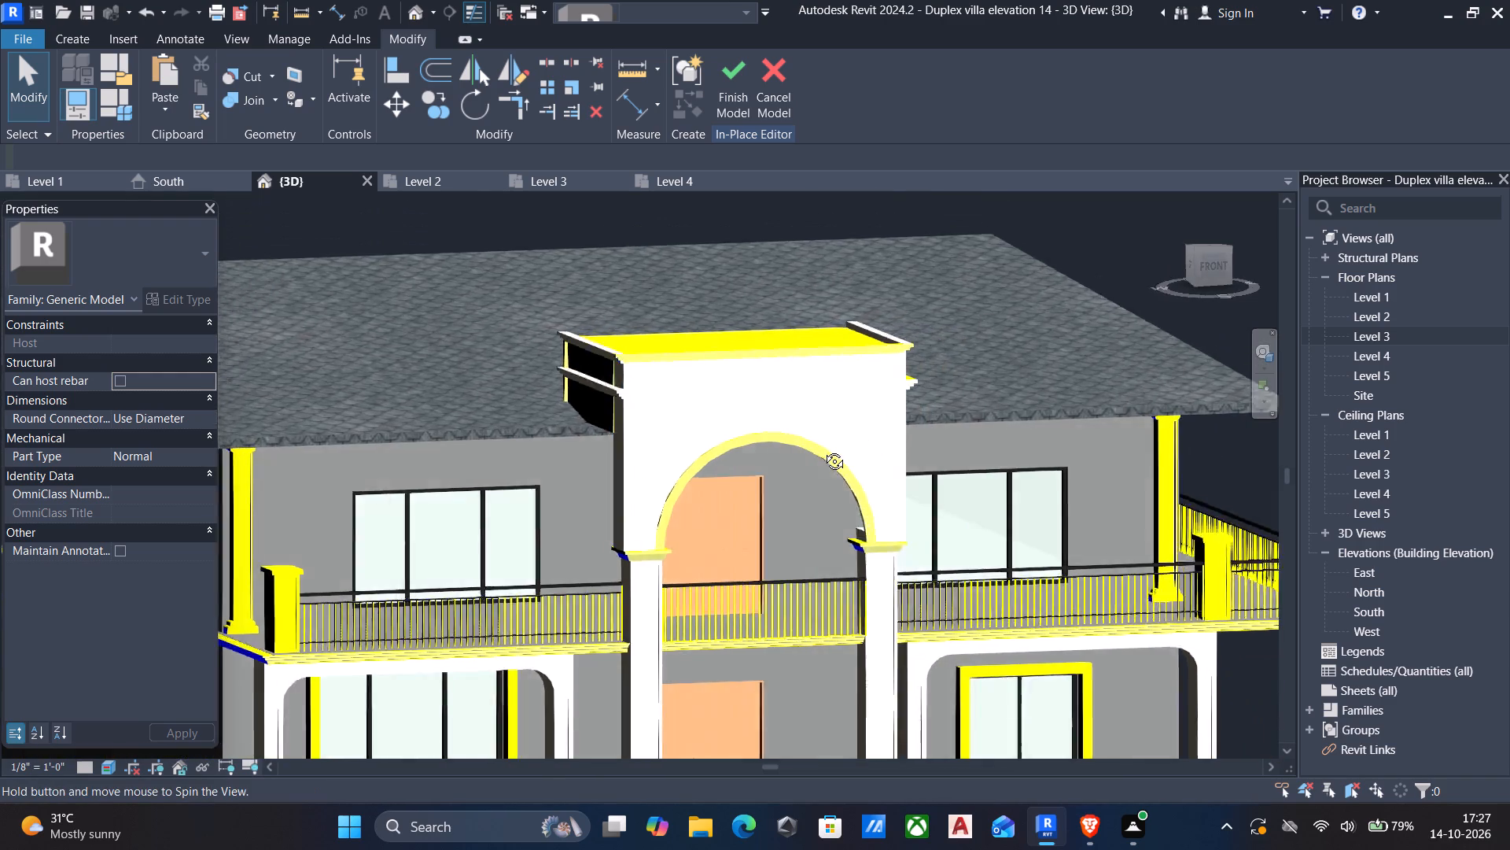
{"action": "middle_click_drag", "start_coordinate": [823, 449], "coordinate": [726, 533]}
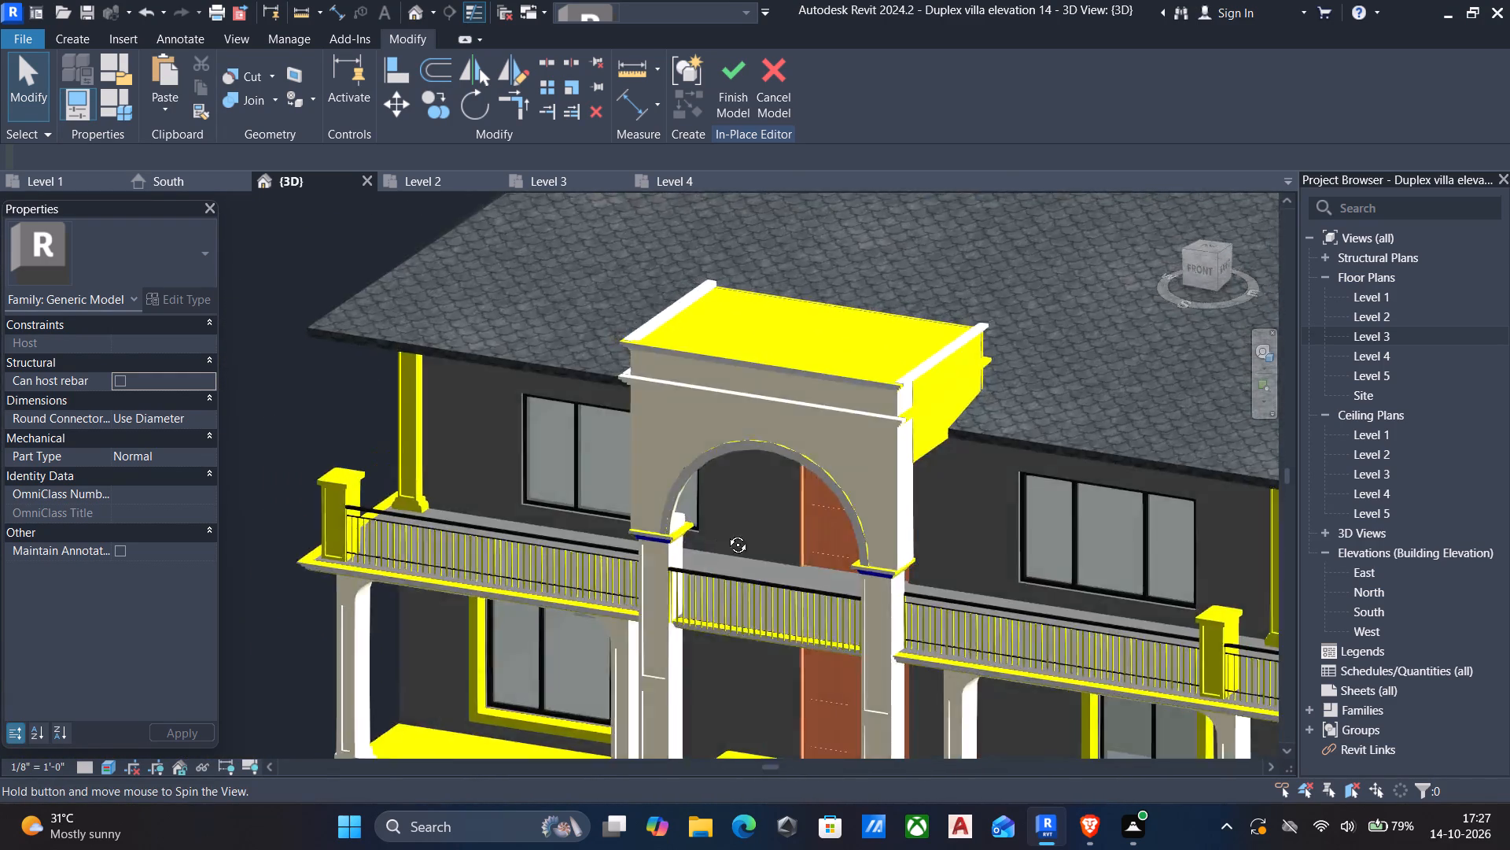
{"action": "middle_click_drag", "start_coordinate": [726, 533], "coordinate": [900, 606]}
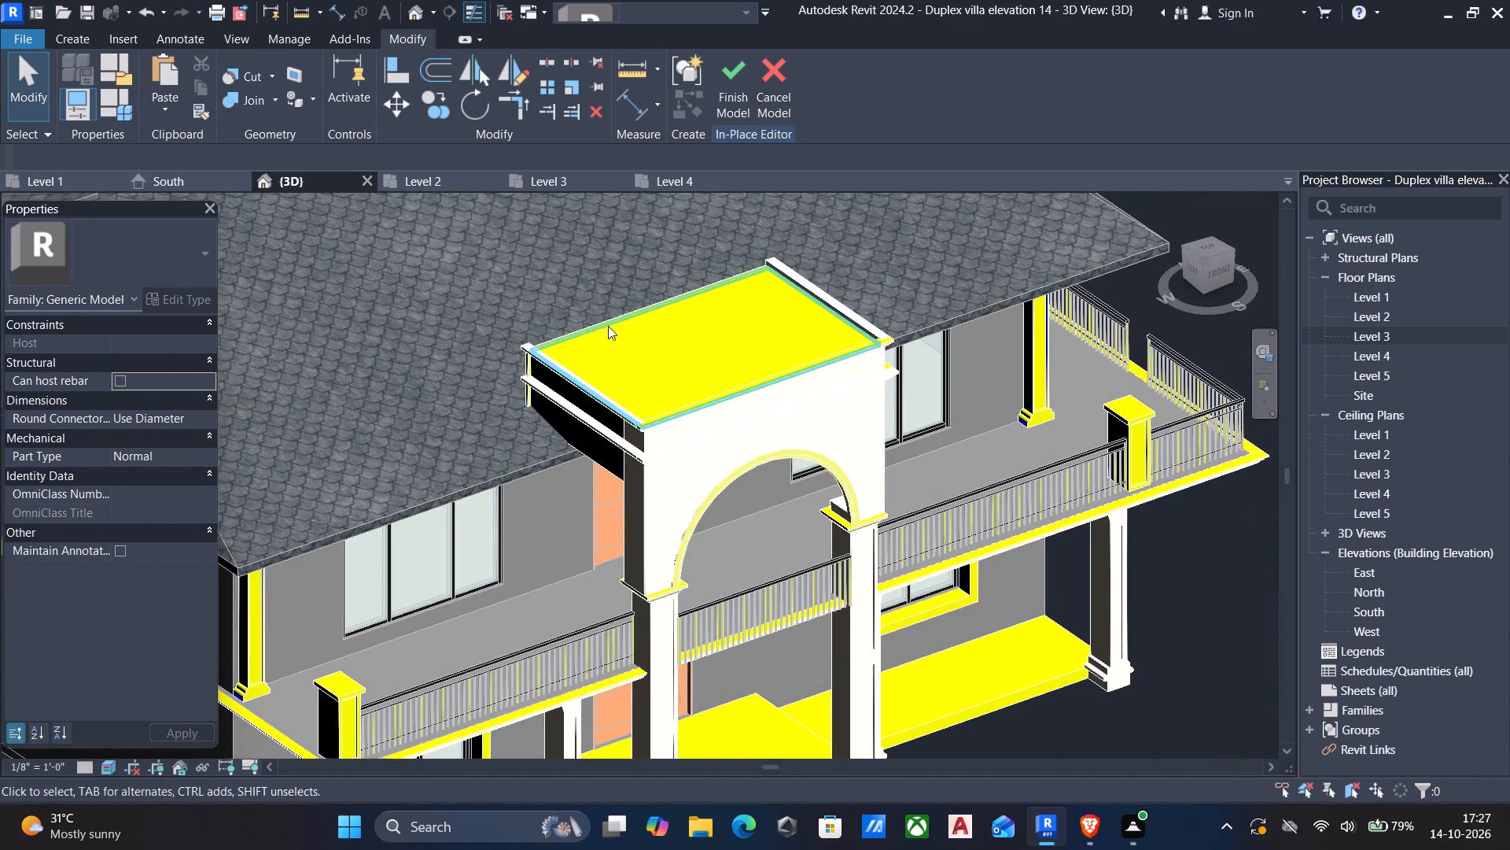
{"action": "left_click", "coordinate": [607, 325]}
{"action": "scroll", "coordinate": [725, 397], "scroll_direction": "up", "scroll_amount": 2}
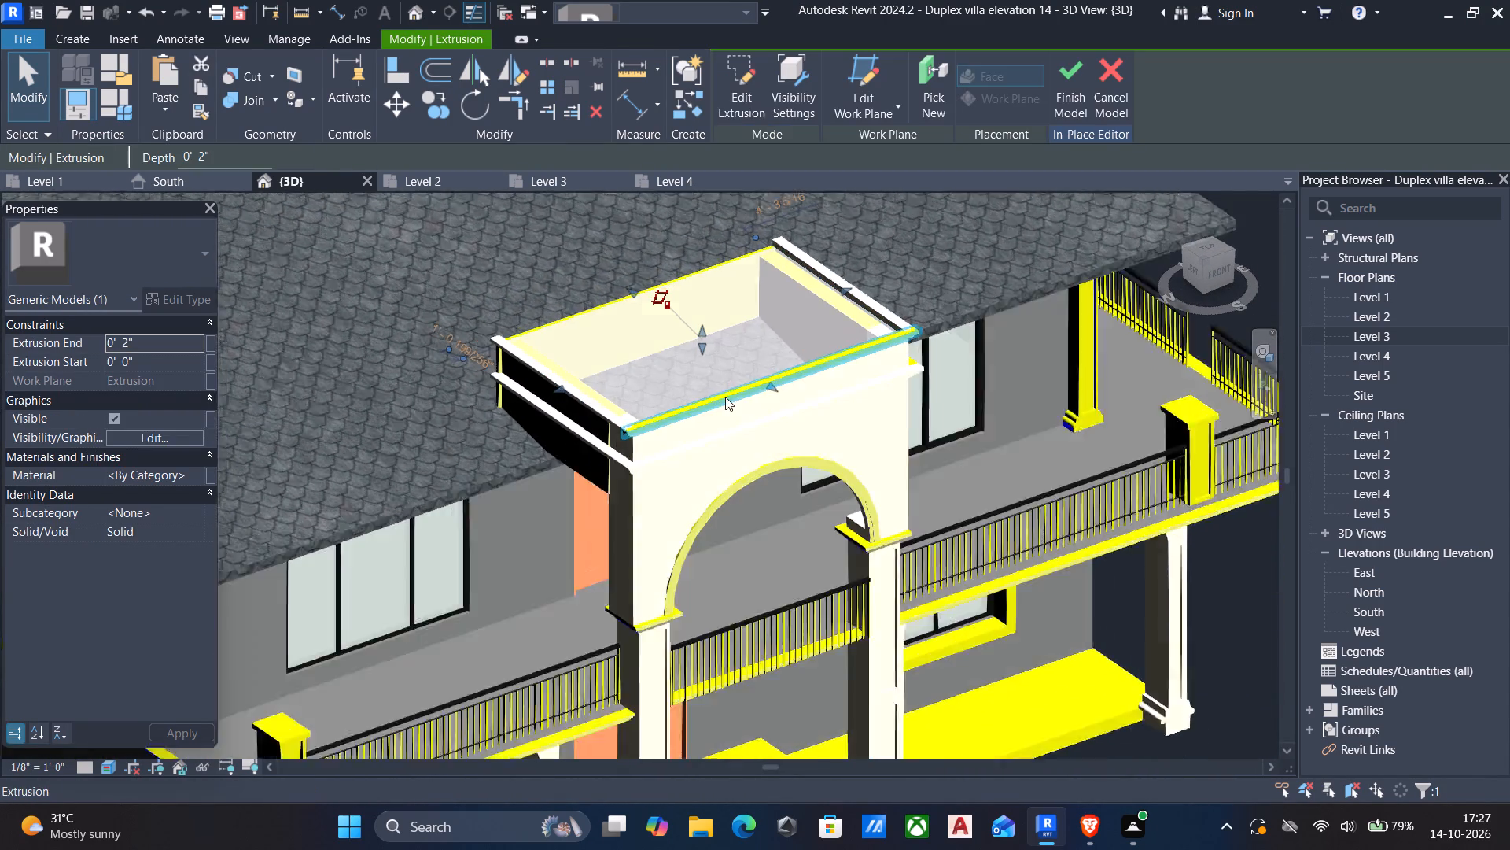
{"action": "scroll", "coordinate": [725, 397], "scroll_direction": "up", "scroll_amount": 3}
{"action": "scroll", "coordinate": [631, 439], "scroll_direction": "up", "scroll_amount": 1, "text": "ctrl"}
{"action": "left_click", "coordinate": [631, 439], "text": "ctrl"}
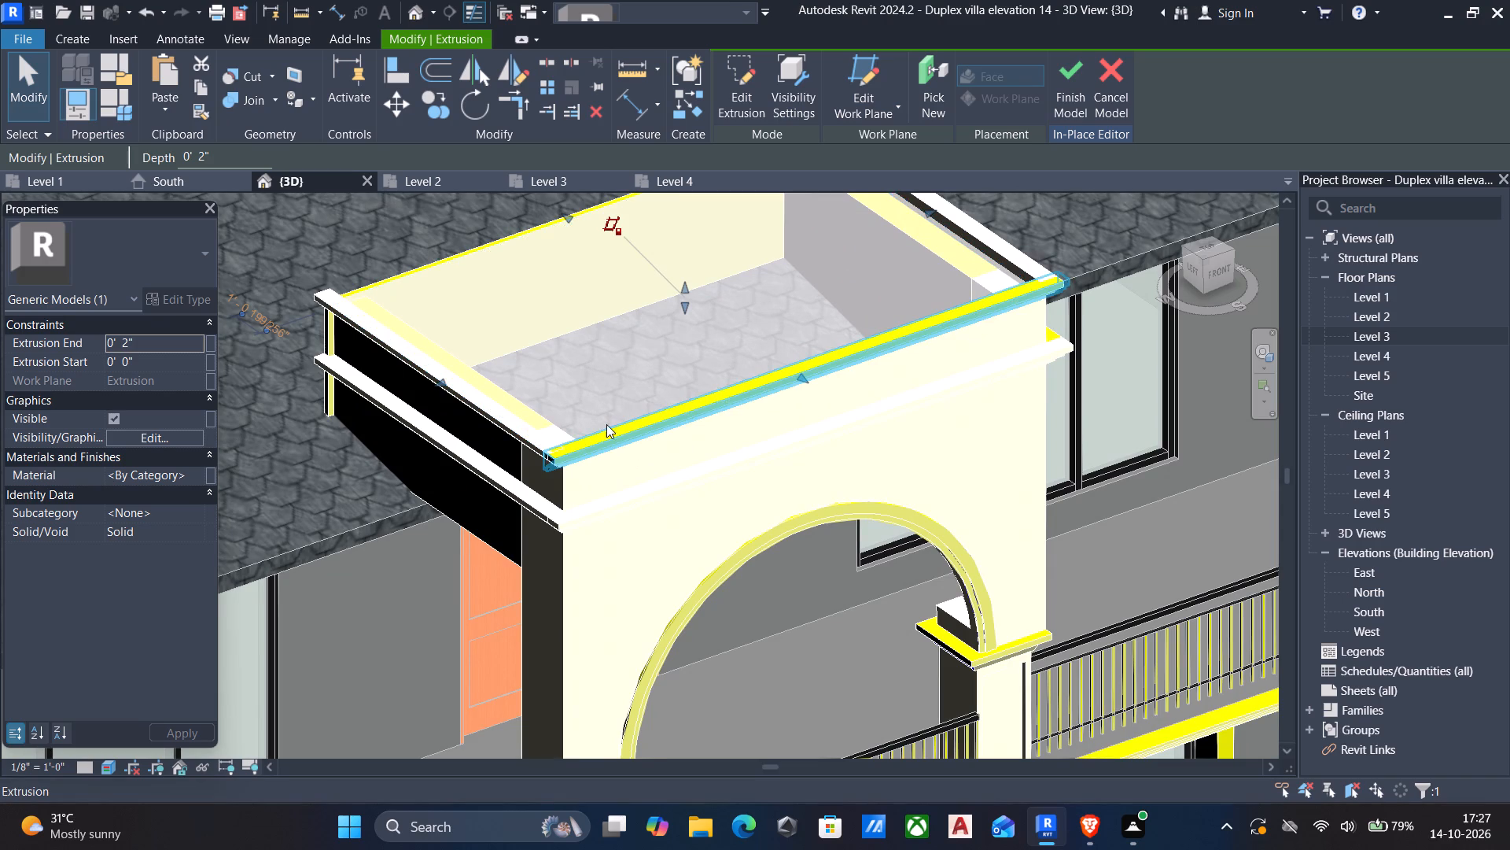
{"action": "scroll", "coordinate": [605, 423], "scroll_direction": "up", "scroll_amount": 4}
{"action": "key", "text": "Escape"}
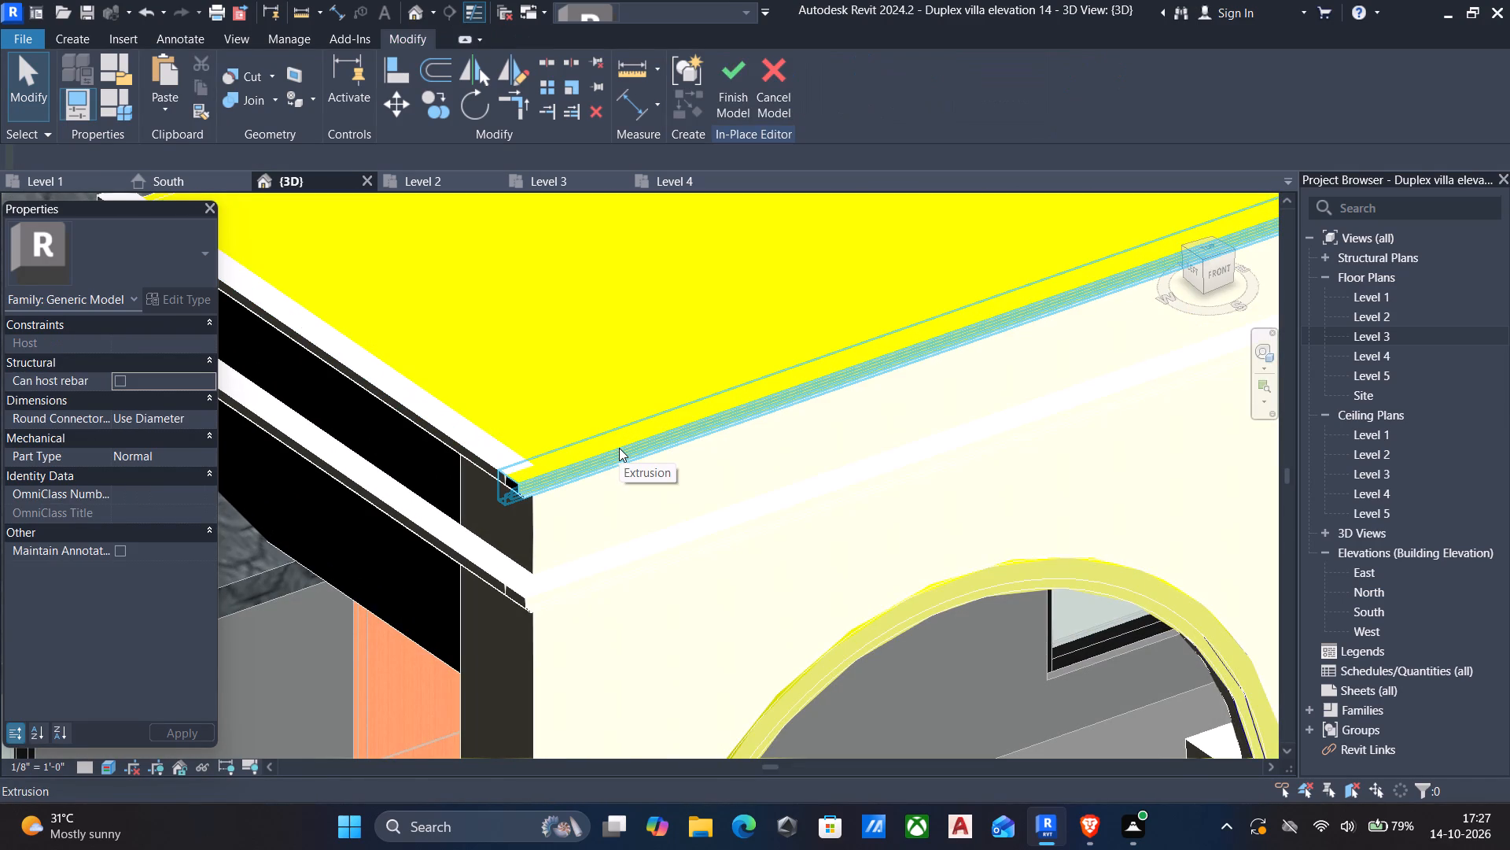
Select the entrance parapet's front top moulding, its top slab and its side walls together.
{"action": "left_click", "coordinate": [619, 448]}
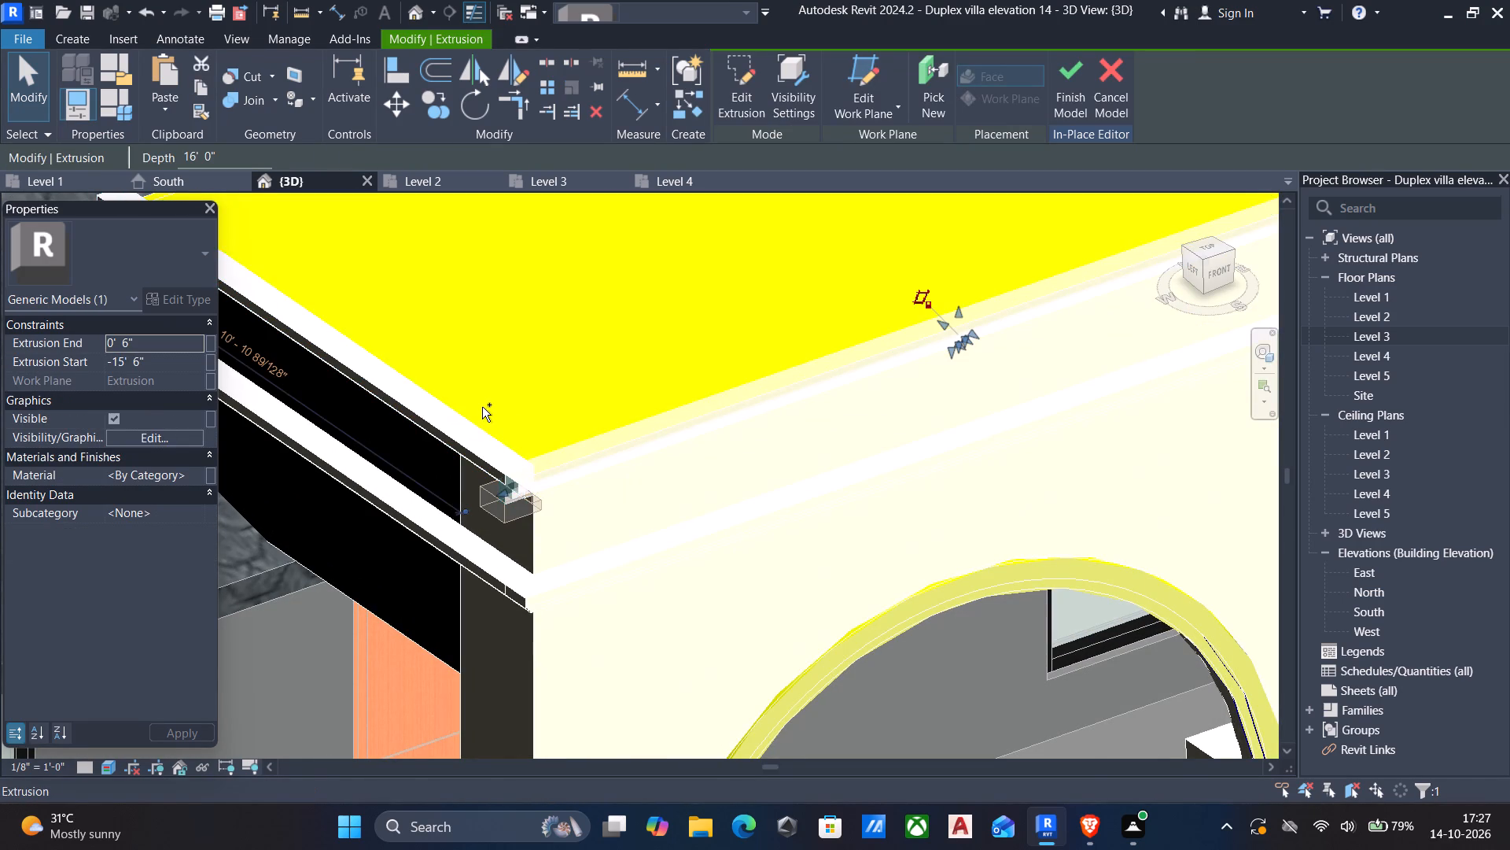
{"action": "scroll", "coordinate": [482, 407], "scroll_direction": "down", "scroll_amount": 6, "text": "ctrl"}
{"action": "middle_click_drag", "start_coordinate": [493, 405], "coordinate": [536, 472]}
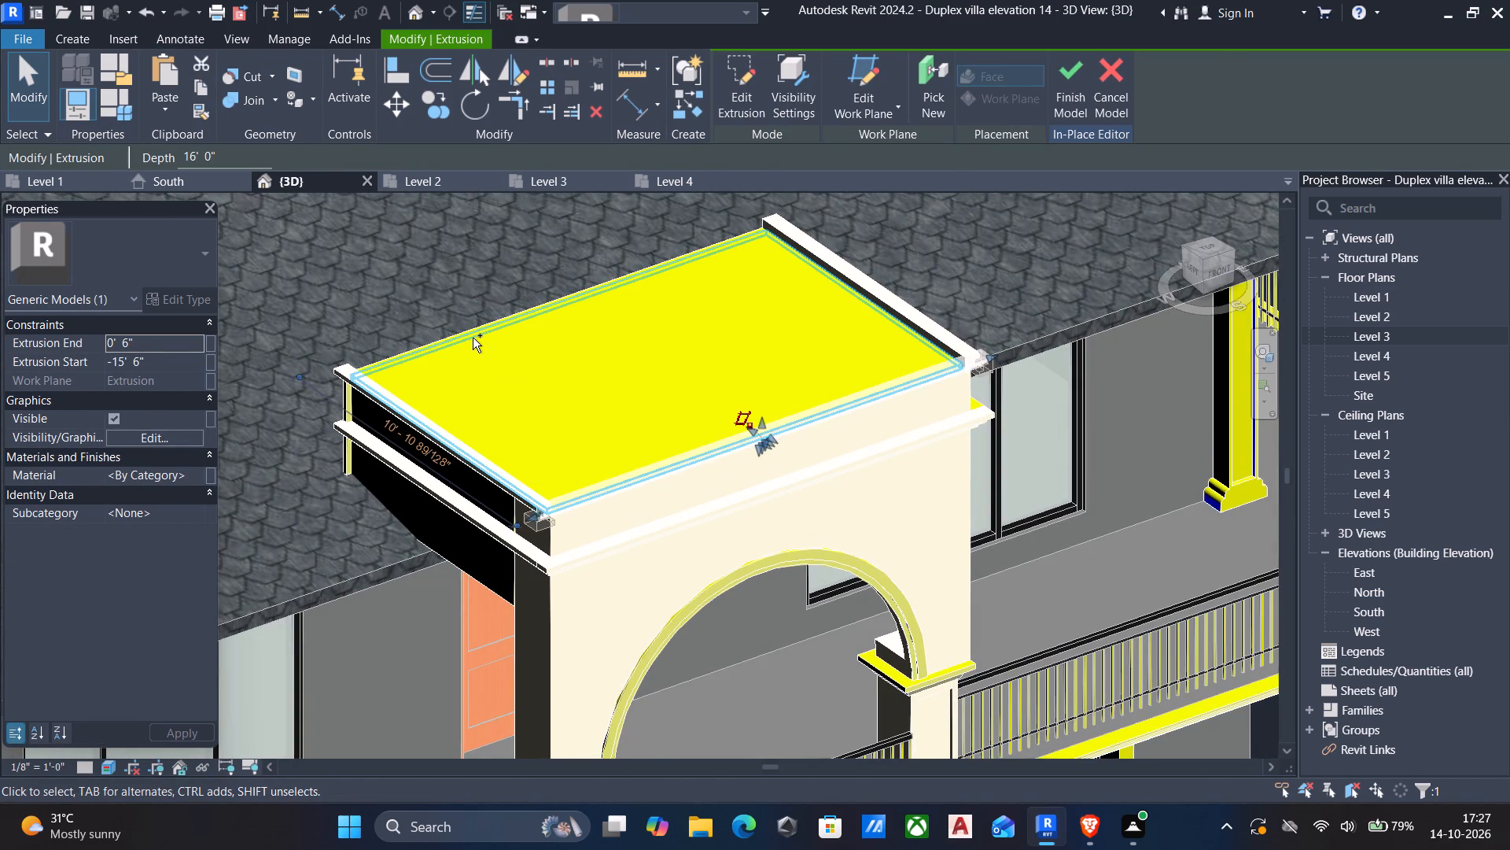
{"action": "left_click", "coordinate": [473, 338], "text": "ctrl"}
{"action": "scroll", "coordinate": [532, 468], "scroll_direction": "down", "scroll_amount": 4}
{"action": "middle_click_drag", "start_coordinate": [532, 526], "coordinate": [823, 456], "text": "shift"}
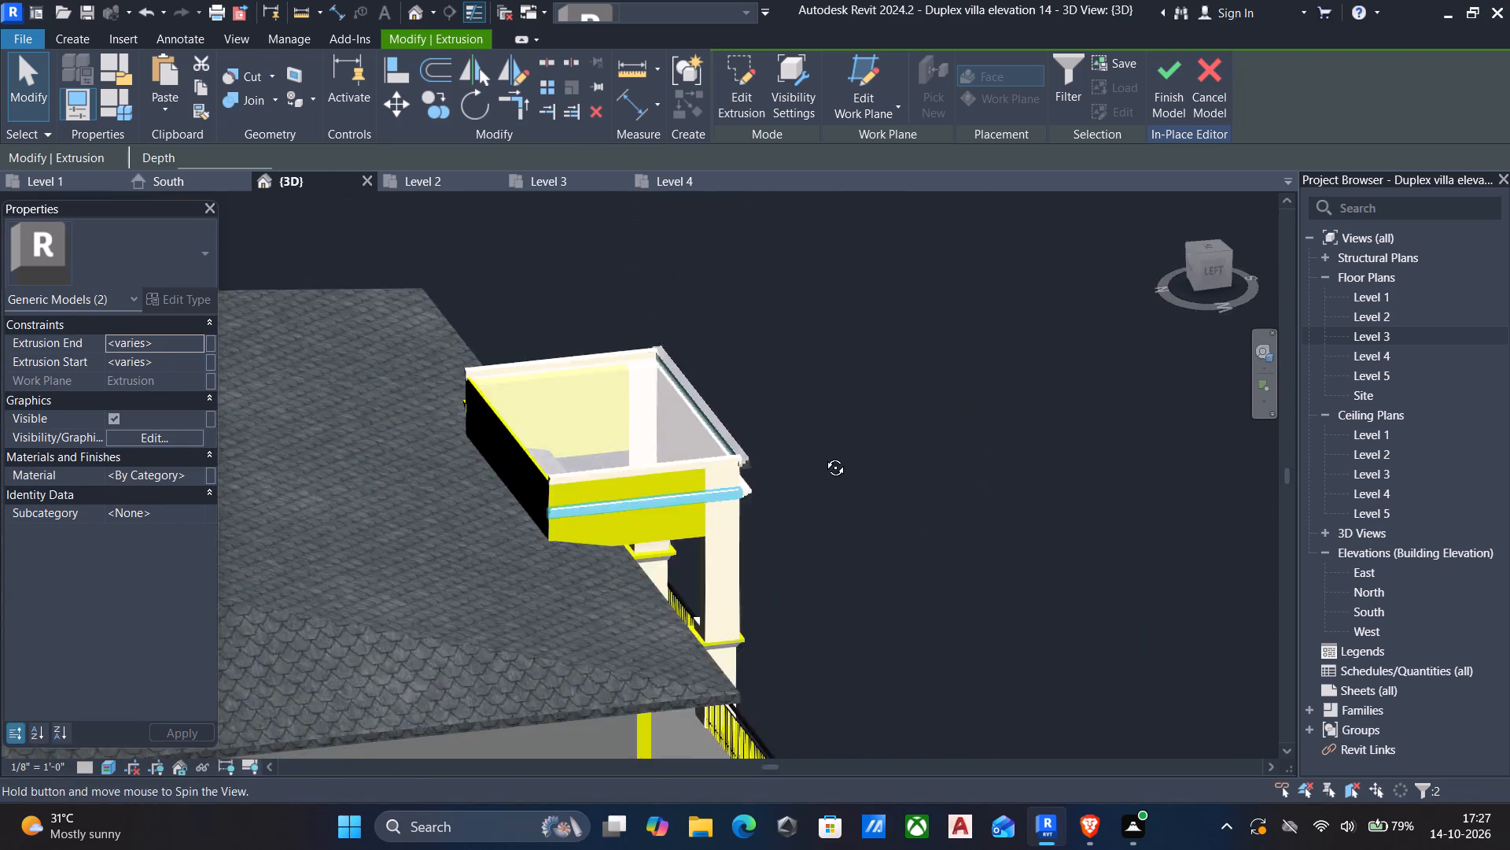
{"action": "middle_click_drag", "start_coordinate": [823, 456], "coordinate": [843, 453], "text": "shift"}
{"action": "scroll", "coordinate": [738, 516], "scroll_direction": "up", "scroll_amount": 4}
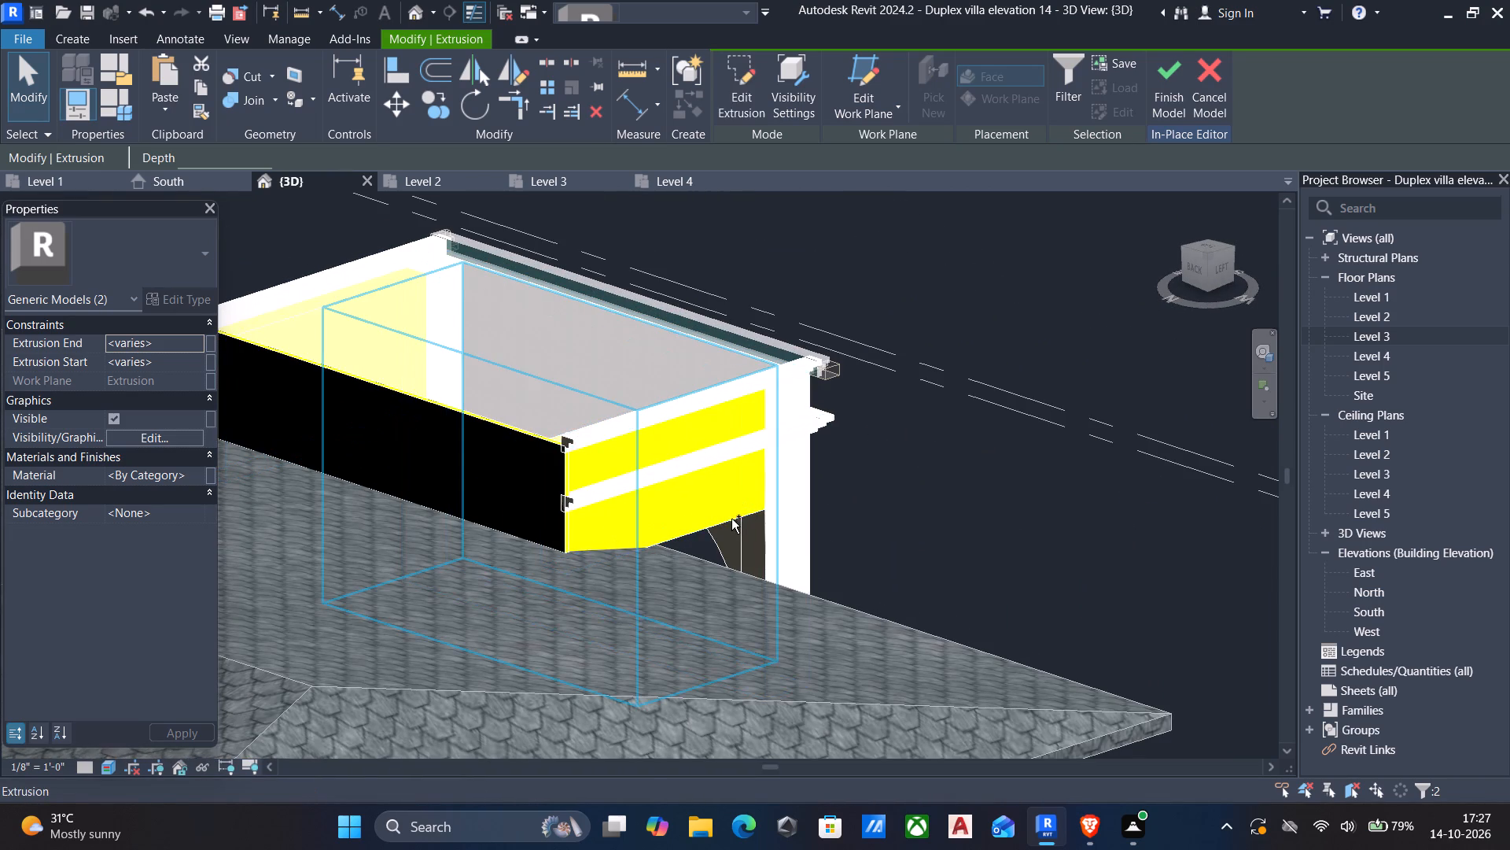
{"action": "left_click", "coordinate": [725, 518], "text": "ctrl"}
{"action": "left_click", "coordinate": [456, 414], "text": "ctrl"}
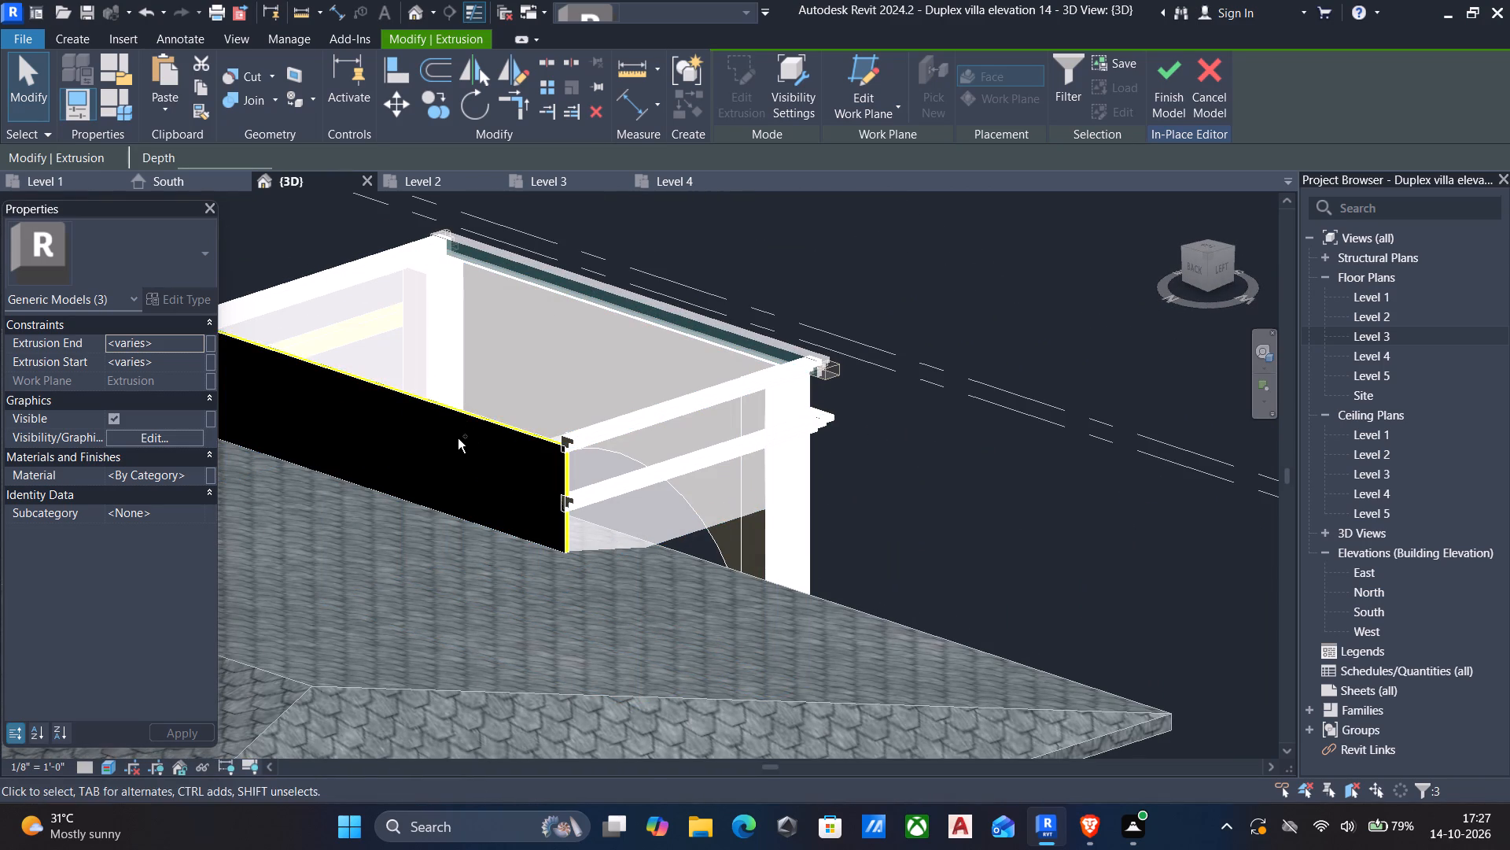
{"action": "left_click", "coordinate": [445, 412], "text": "ctrl"}
Add the entrance parapet's rear wall and the remaining lower side moulding to the selection.
{"action": "scroll", "coordinate": [456, 436], "scroll_direction": "down", "scroll_amount": 7}
{"action": "middle_click_drag", "start_coordinate": [456, 442], "coordinate": [466, 442], "text": "ctrl"}
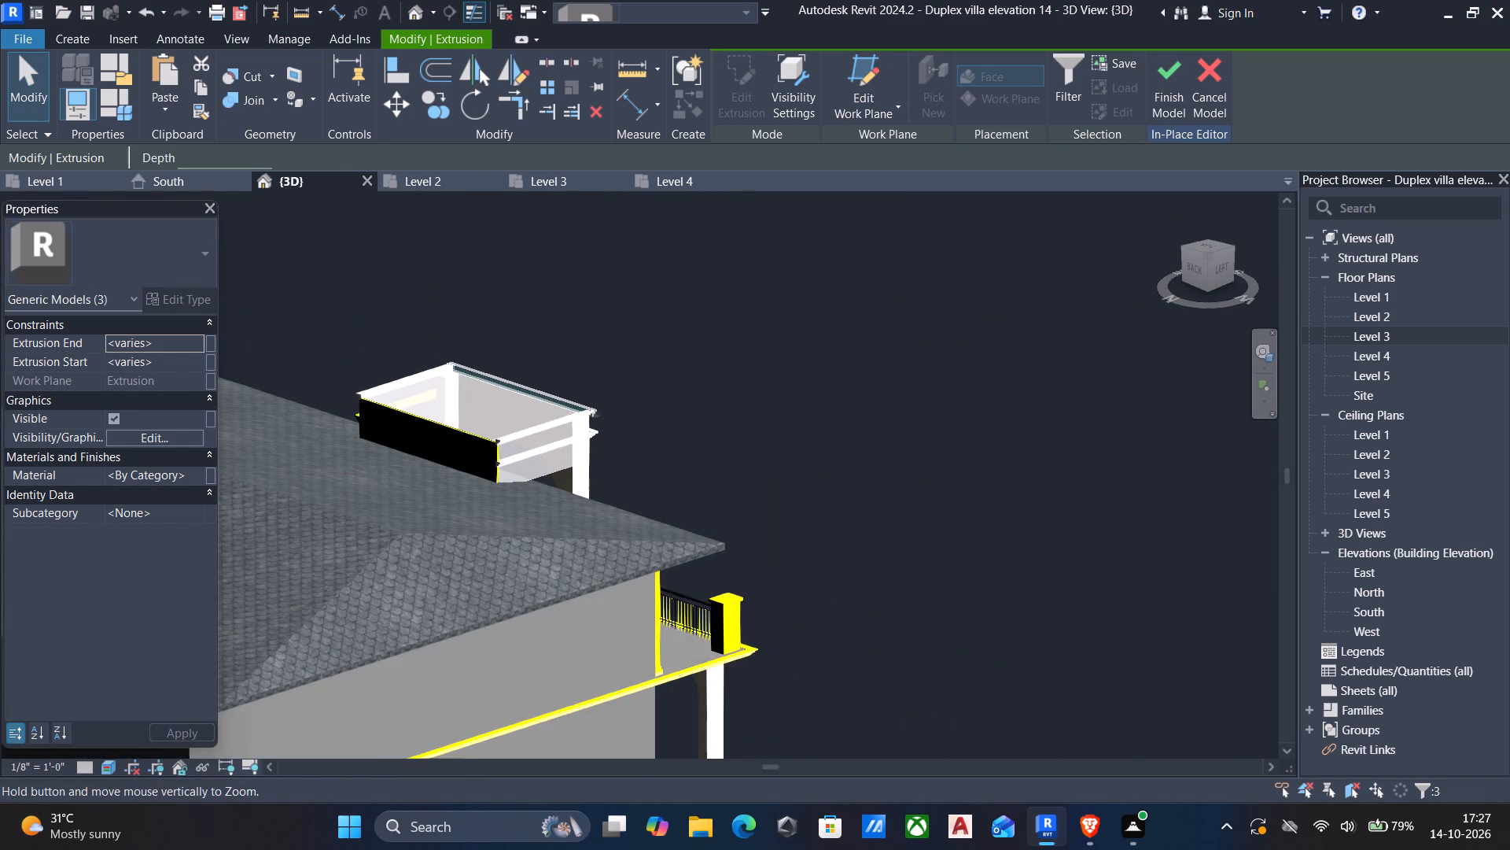
{"action": "middle_click_drag", "start_coordinate": [466, 442], "coordinate": [916, 479], "text": "ctrl"}
{"action": "scroll", "coordinate": [918, 479], "scroll_direction": "up", "scroll_amount": 1}
{"action": "middle_click_drag", "start_coordinate": [624, 490], "coordinate": [900, 513], "text": "shift"}
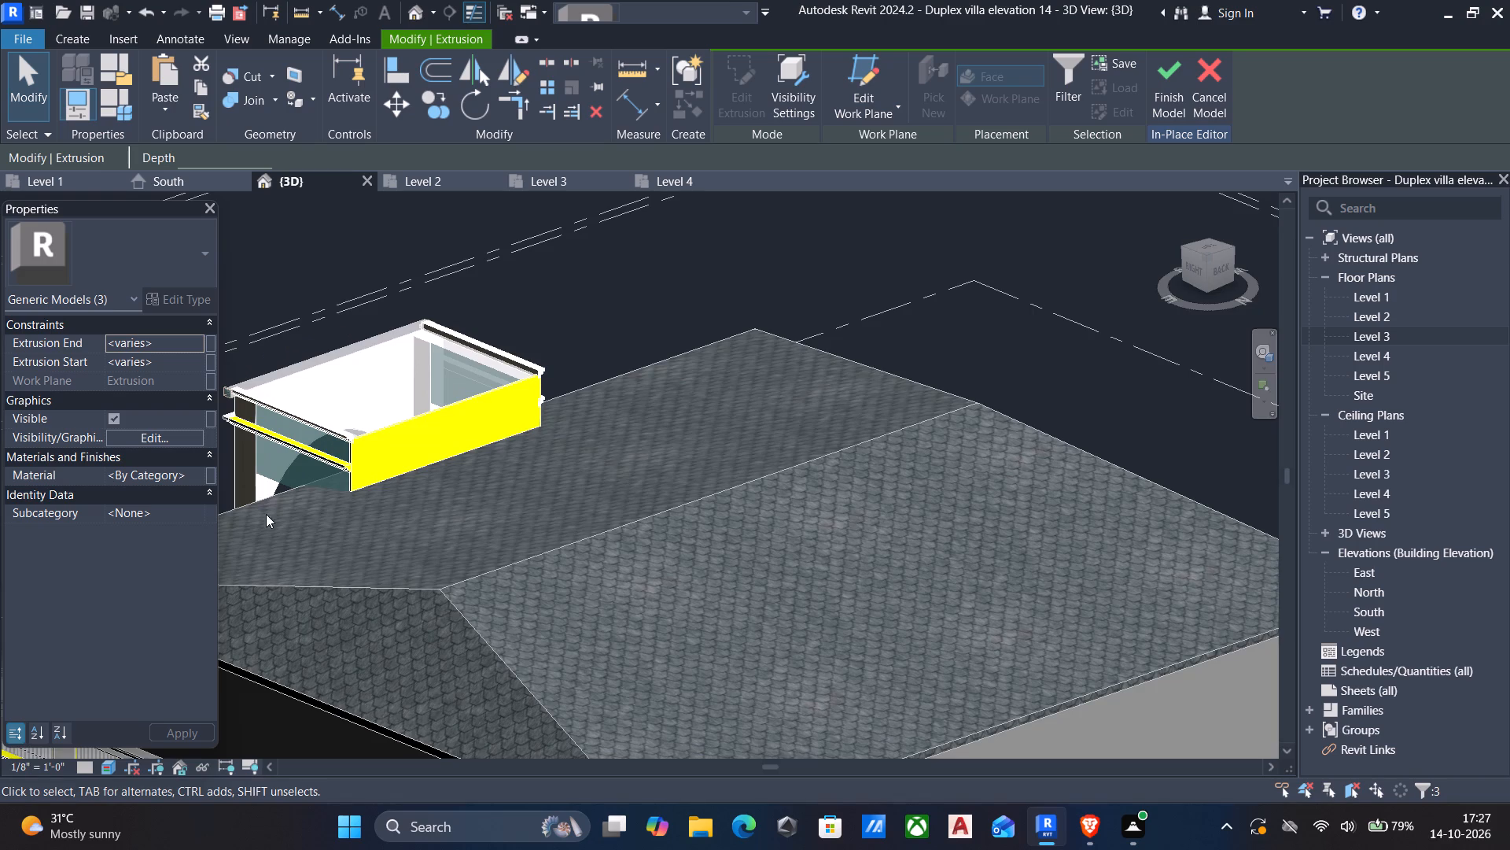
{"action": "scroll", "coordinate": [232, 516], "scroll_direction": "up", "scroll_amount": 4}
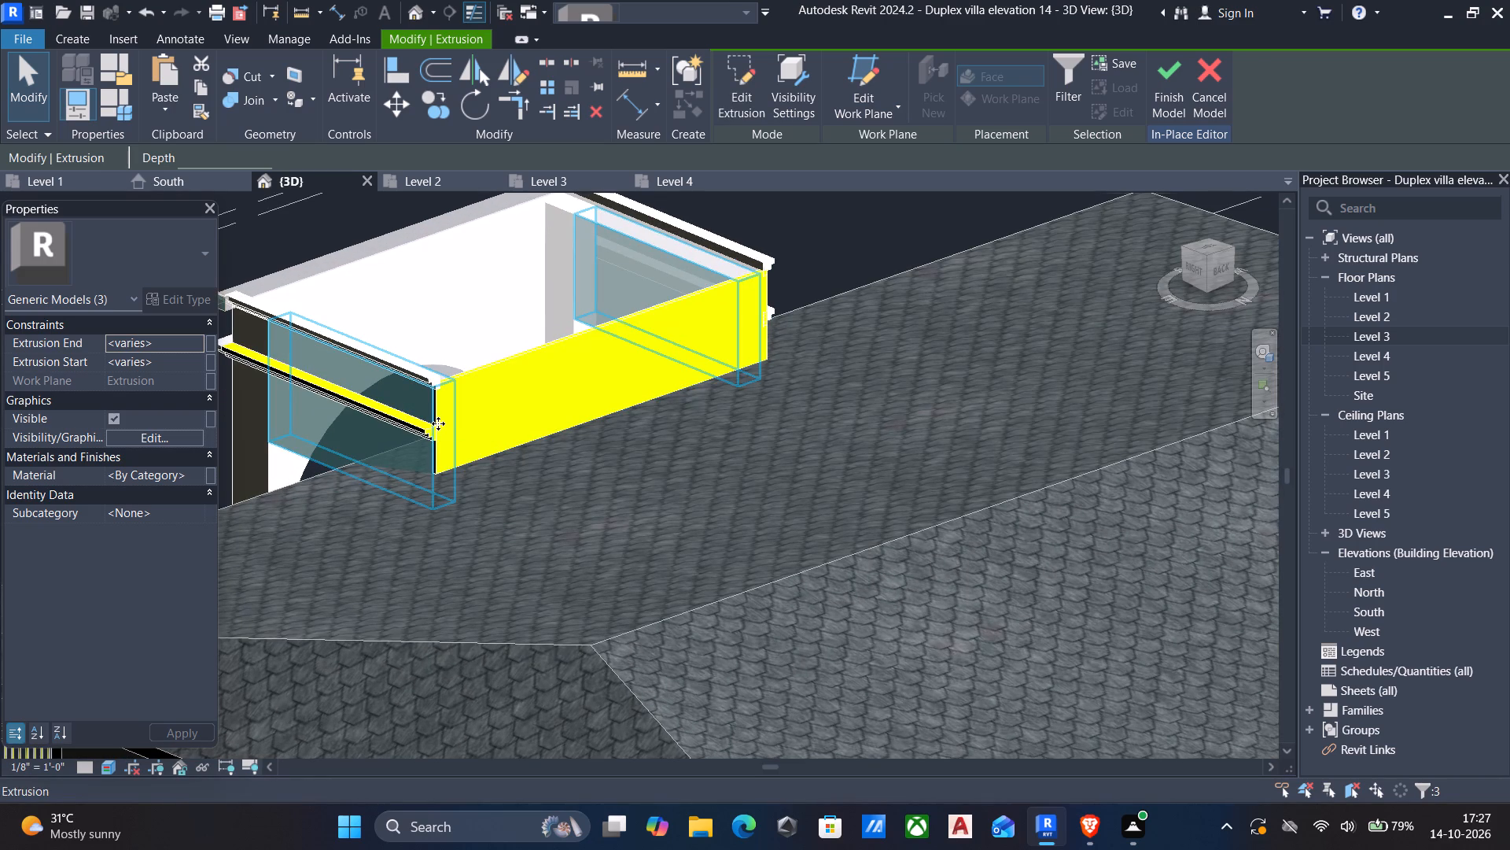
{"action": "left_click", "coordinate": [473, 460], "text": "ctrl"}
{"action": "scroll", "coordinate": [458, 449], "scroll_direction": "down", "scroll_amount": 2, "text": "ctrl"}
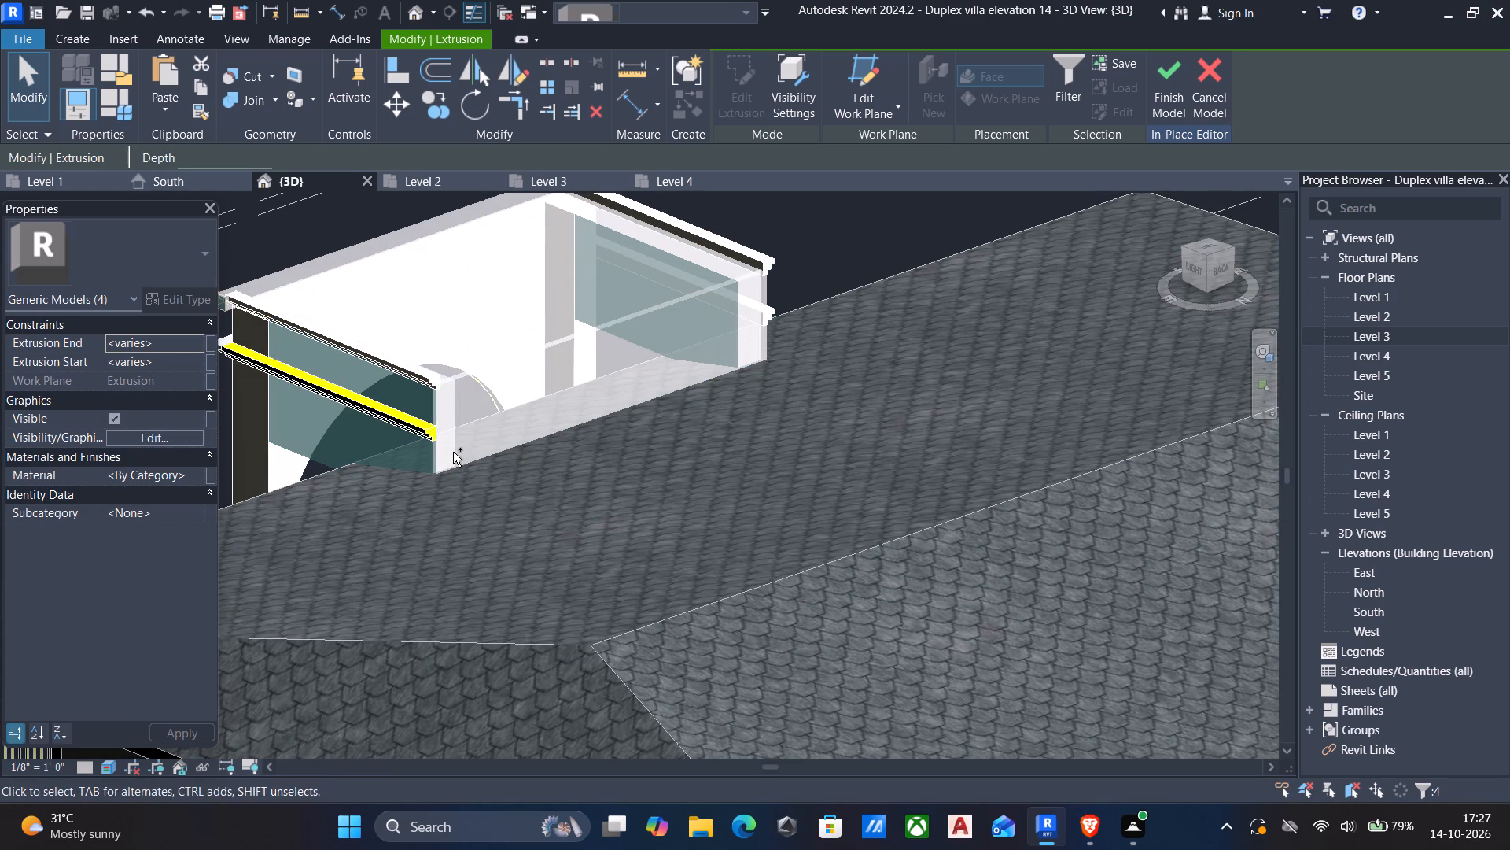
{"action": "left_click", "coordinate": [418, 427], "text": "ctrl"}
Add the side and front edge mouldings of the balcony, the balcony posts and their caps to the selection.
{"action": "scroll", "coordinate": [475, 508], "scroll_direction": "down", "scroll_amount": 5}
{"action": "middle_click_drag", "start_coordinate": [475, 508], "coordinate": [477, 508], "text": "shift"}
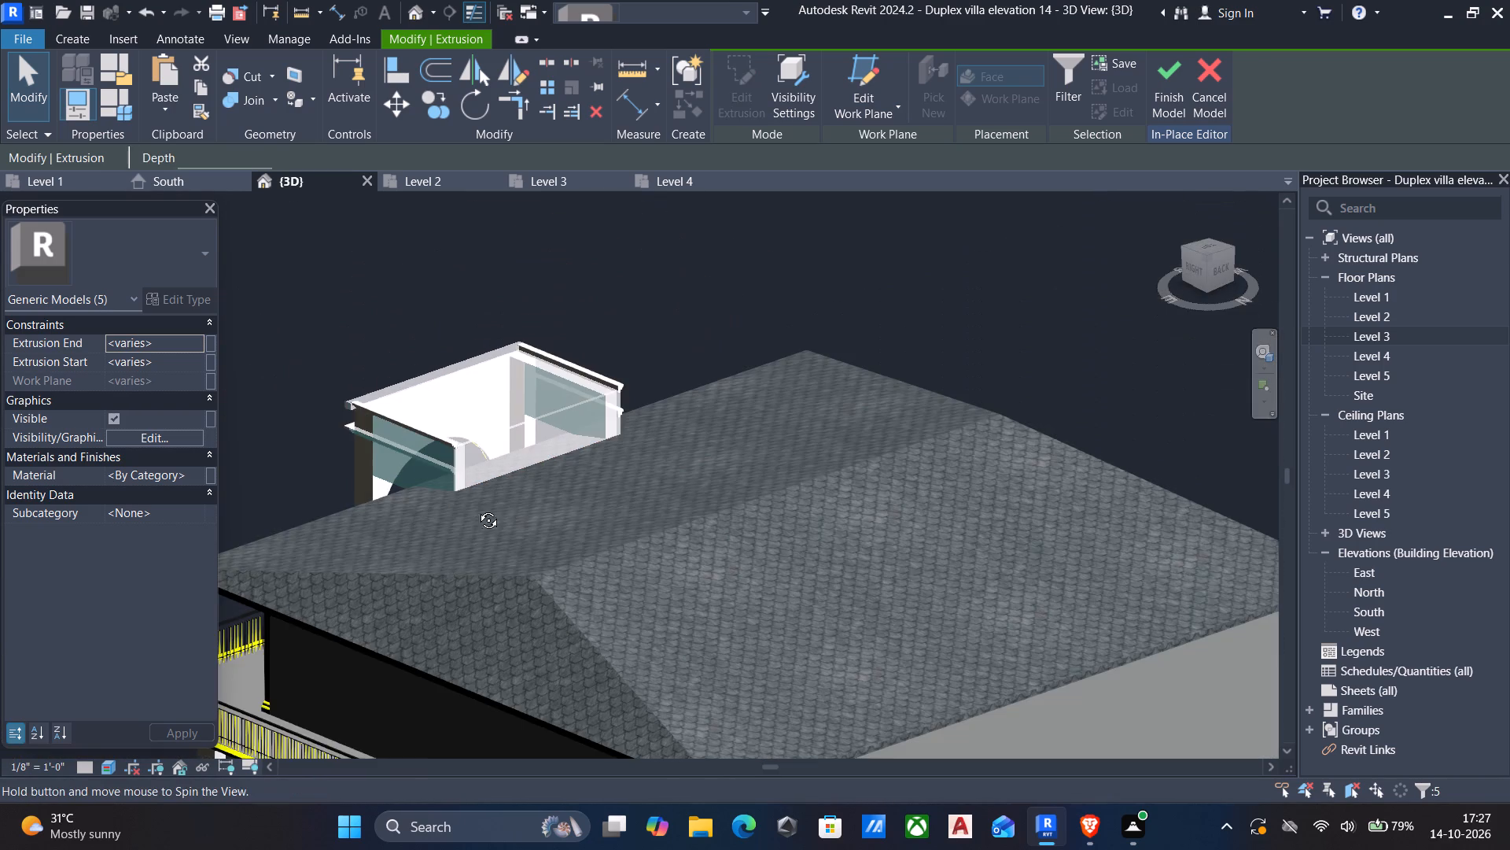
{"action": "middle_click_drag", "start_coordinate": [477, 508], "coordinate": [851, 466], "text": "shift"}
{"action": "scroll", "coordinate": [851, 466], "scroll_direction": "down", "scroll_amount": 1, "text": "shift"}
{"action": "middle_click_drag", "start_coordinate": [757, 495], "coordinate": [864, 374]}
{"action": "middle_click_drag", "start_coordinate": [793, 464], "coordinate": [871, 351]}
{"action": "scroll", "coordinate": [584, 379], "scroll_direction": "up", "scroll_amount": 1}
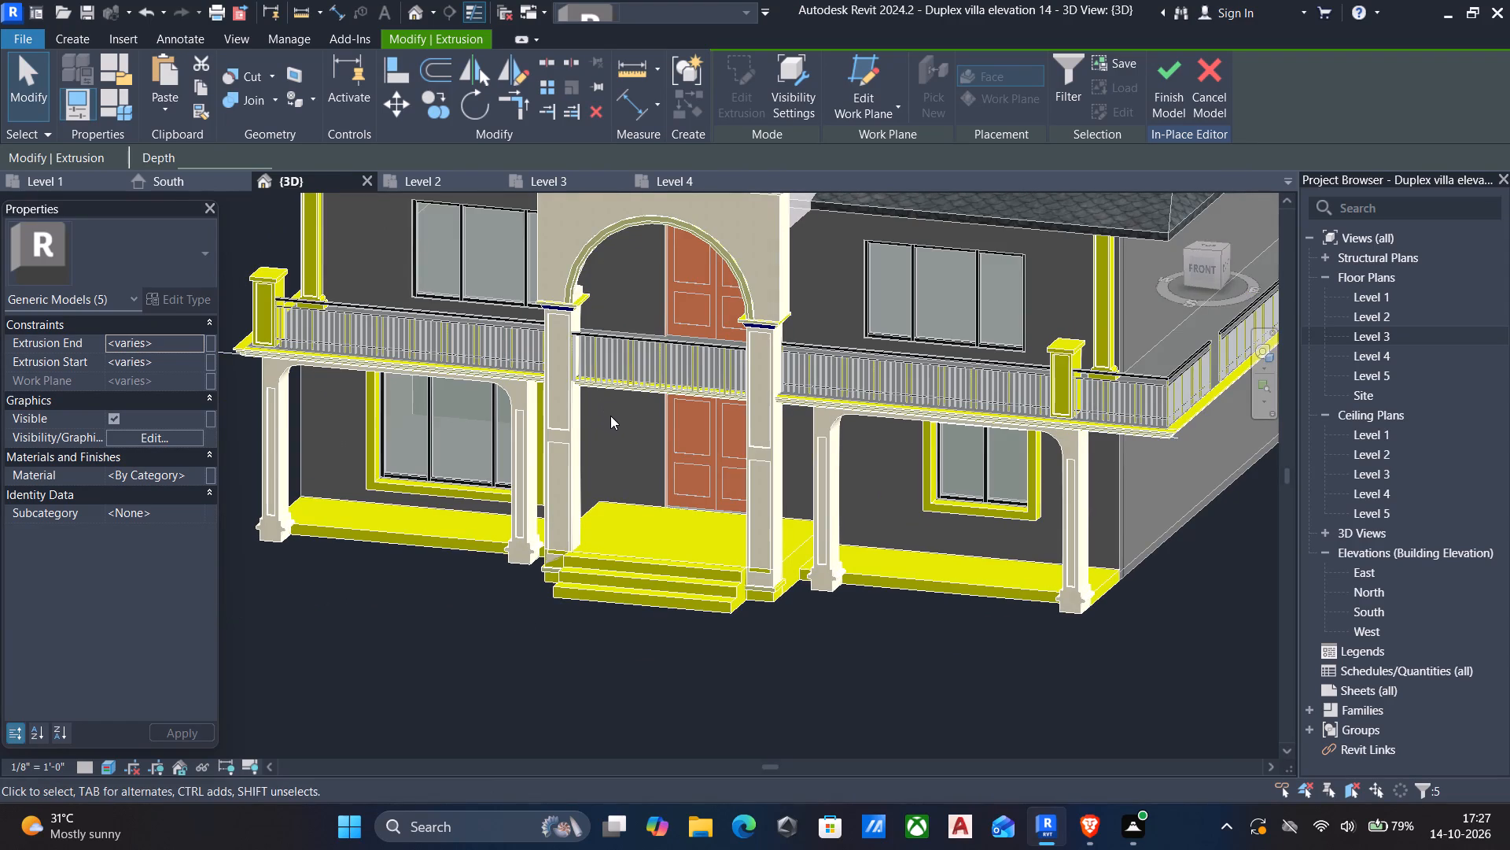
{"action": "middle_click_drag", "start_coordinate": [596, 408], "coordinate": [641, 413]}
{"action": "scroll", "coordinate": [641, 413], "scroll_direction": "down", "scroll_amount": 3}
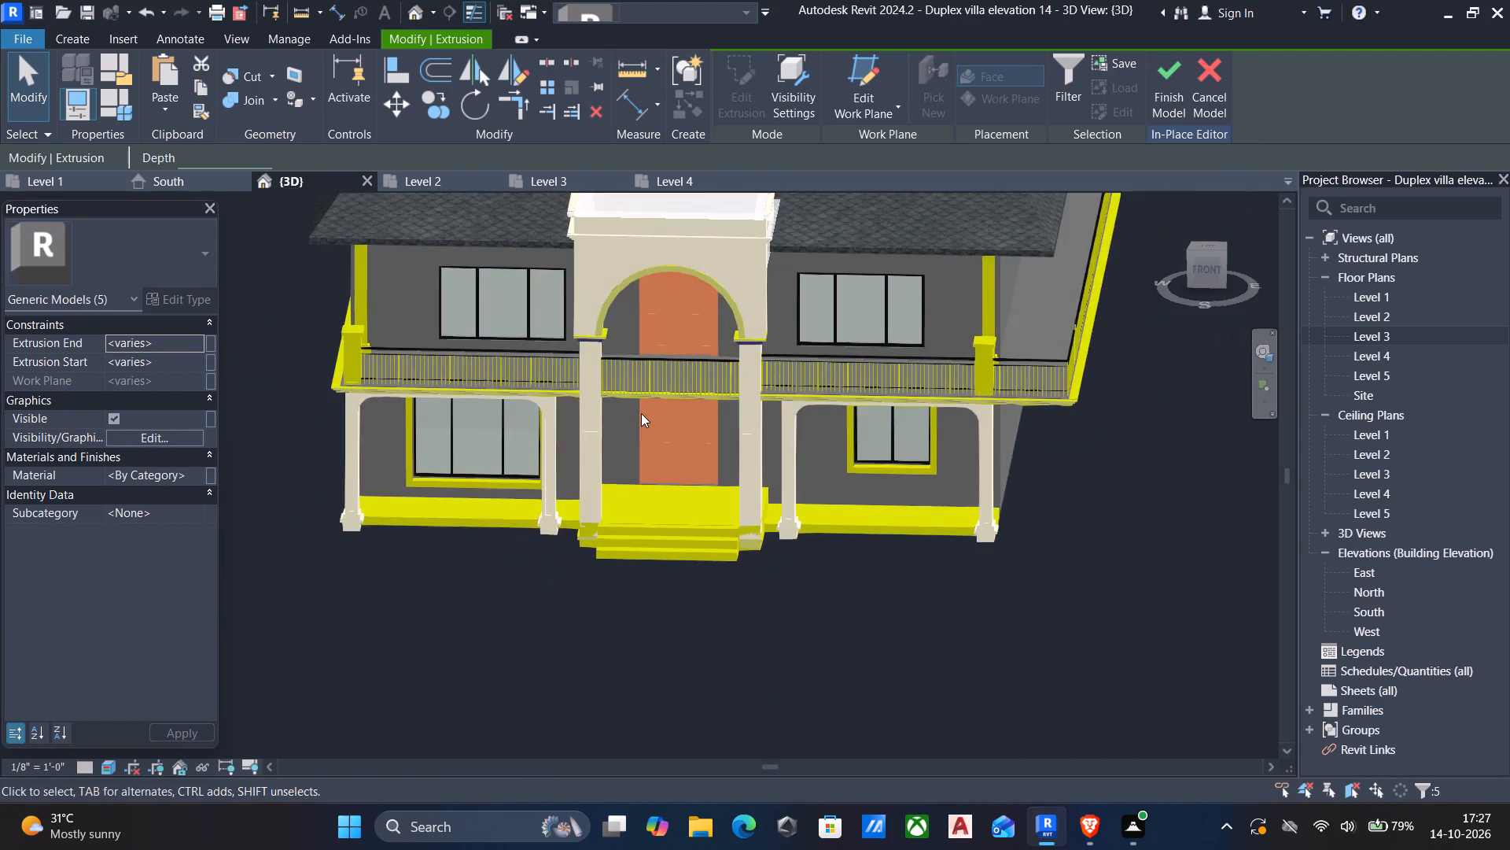
{"action": "middle_click_drag", "start_coordinate": [613, 431], "coordinate": [525, 441], "text": "shift"}
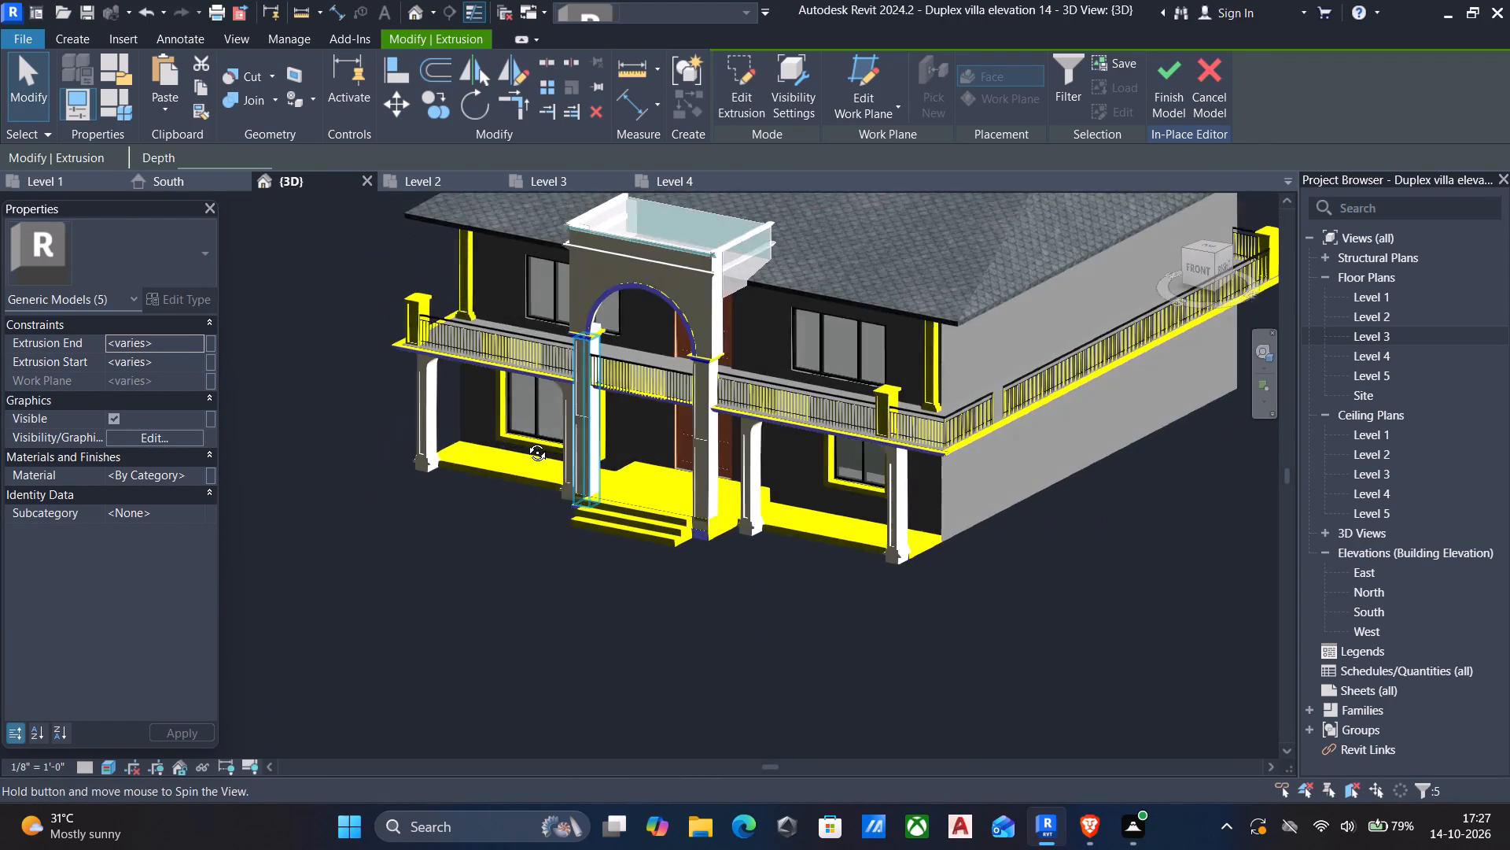
{"action": "middle_click_drag", "start_coordinate": [525, 441], "coordinate": [518, 497], "text": "shift"}
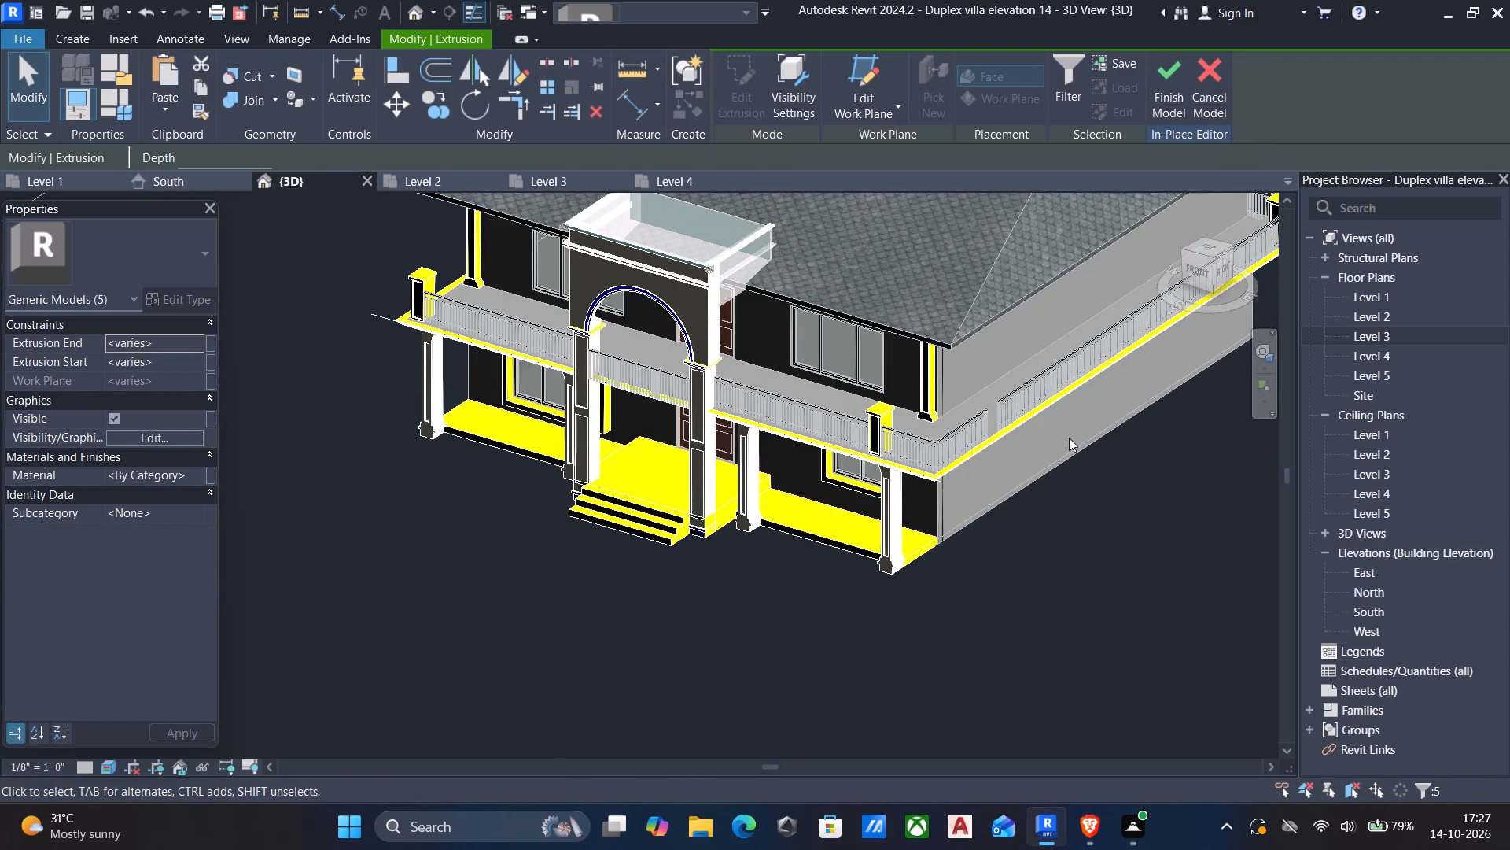
{"action": "scroll", "coordinate": [1069, 438], "scroll_direction": "up", "scroll_amount": 4}
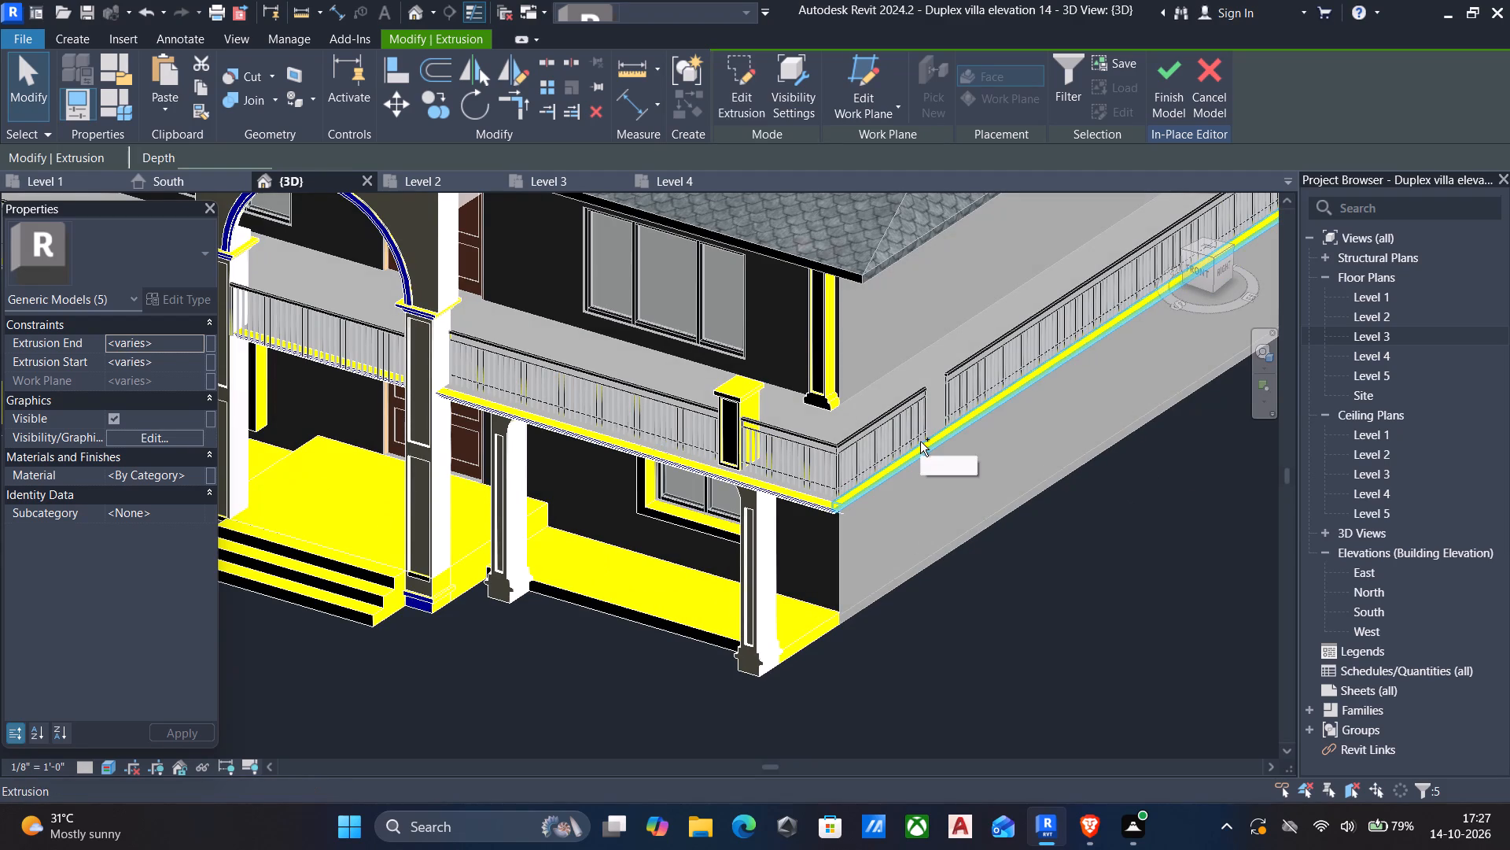
{"action": "left_click", "coordinate": [920, 442], "text": "ctrl"}
{"action": "left_click", "coordinate": [782, 498], "text": "ctrl"}
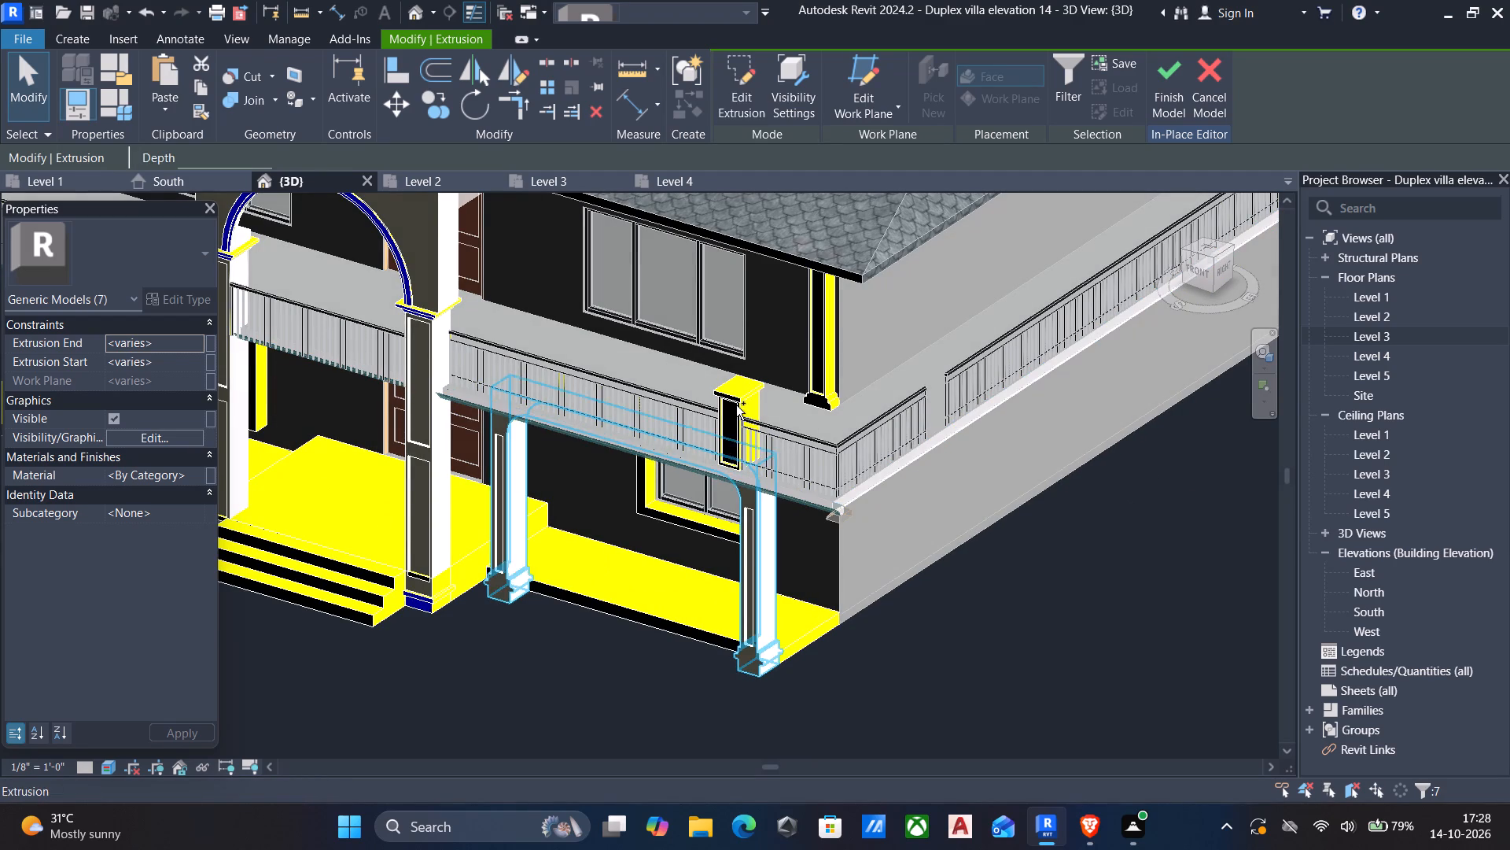
{"action": "left_click", "coordinate": [745, 401], "text": "ctrl"}
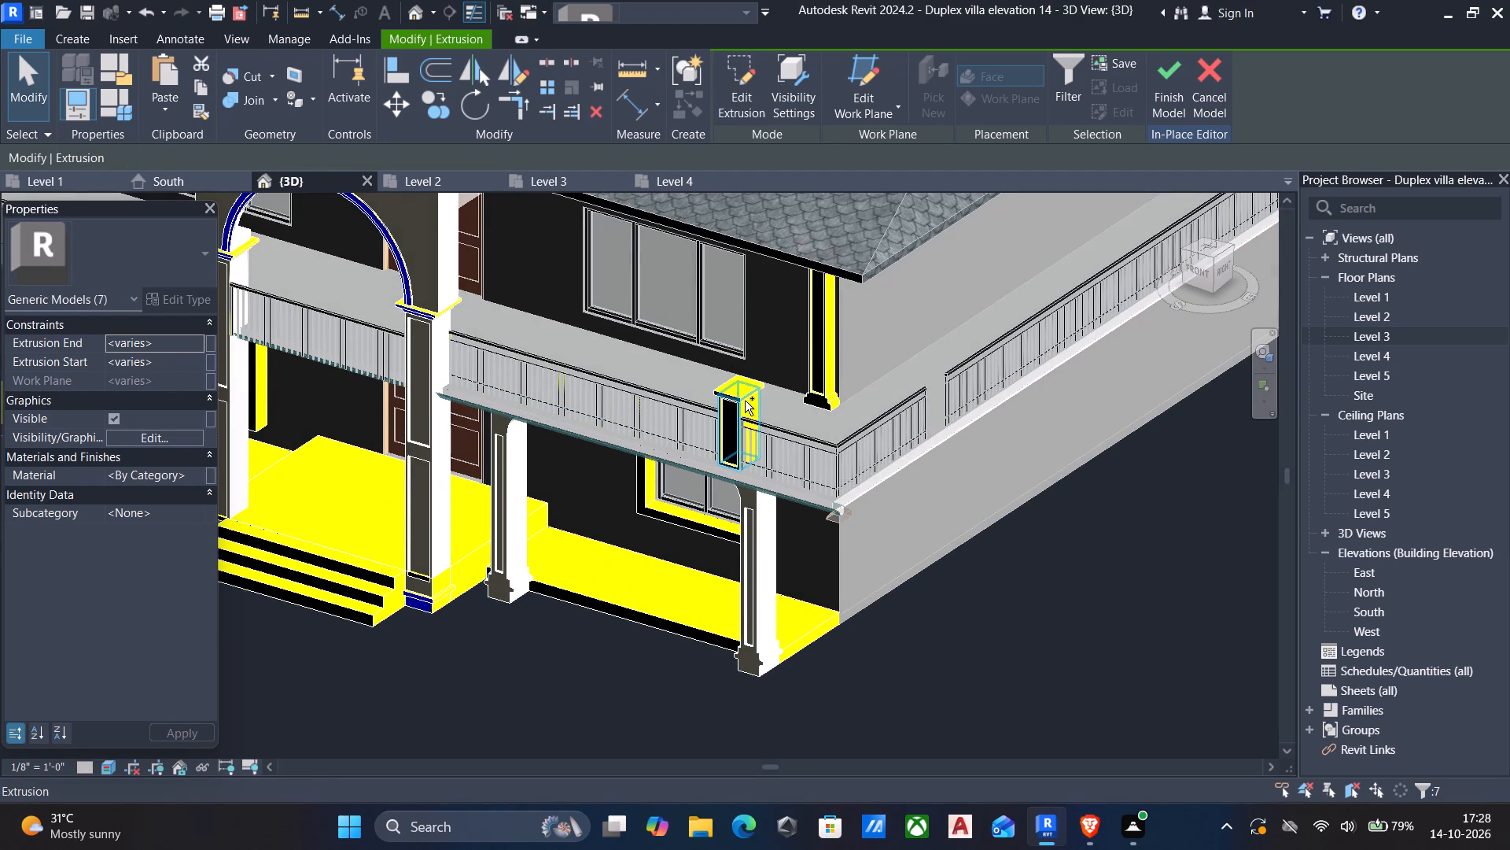
{"action": "left_click", "coordinate": [756, 381], "text": "ctrl"}
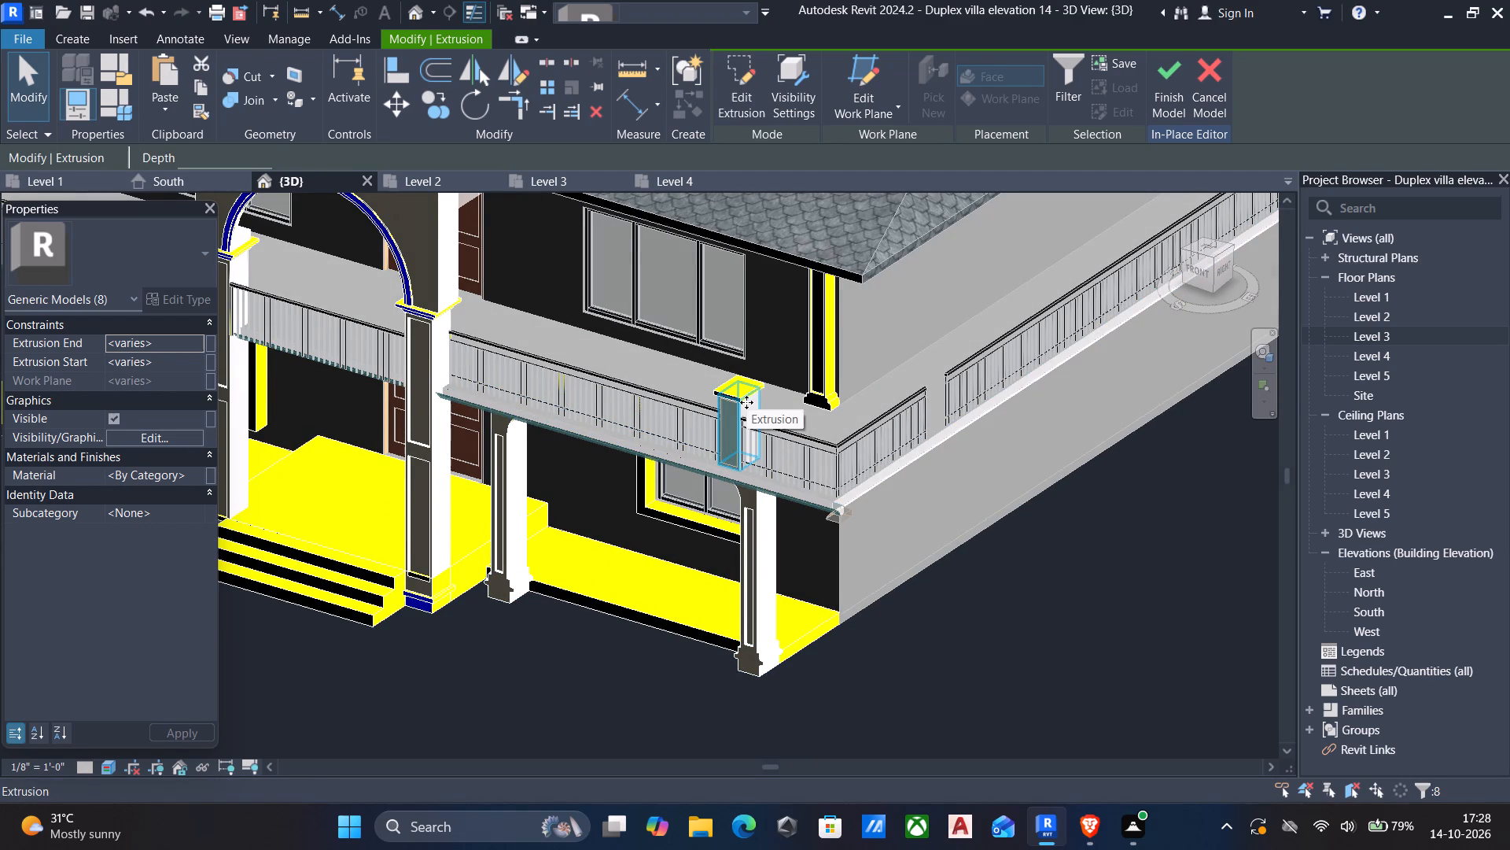
{"action": "left_click", "coordinate": [739, 379], "text": "ctrl"}
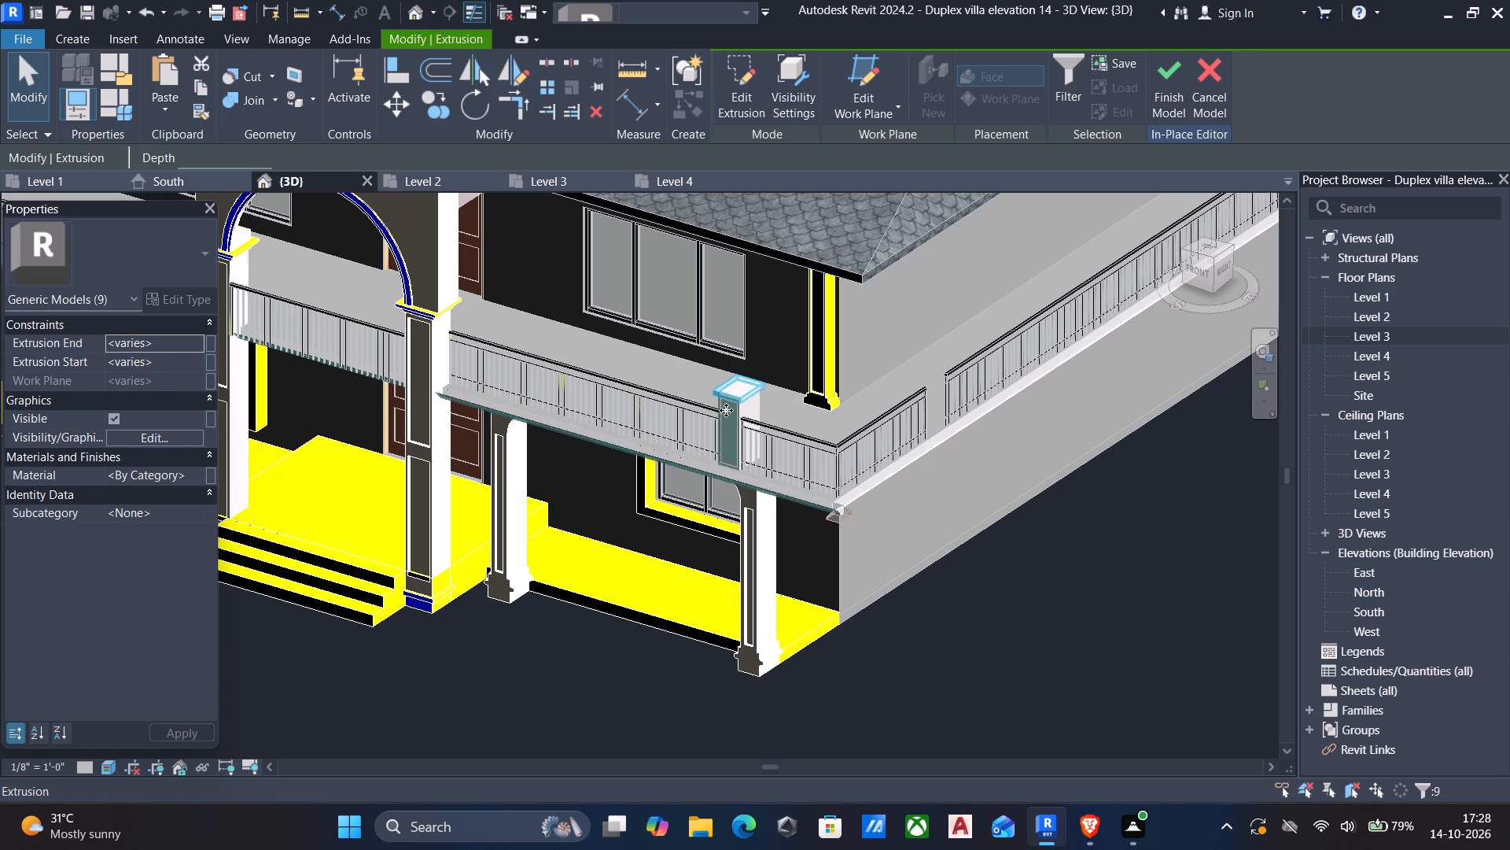
Add the capital mouldings of both entrance columns and the upper-floor corner columns to the selection.
{"action": "scroll", "coordinate": [665, 414], "scroll_direction": "down", "scroll_amount": 5, "text": "ctrl"}
{"action": "middle_click_drag", "start_coordinate": [554, 417], "coordinate": [851, 442]}
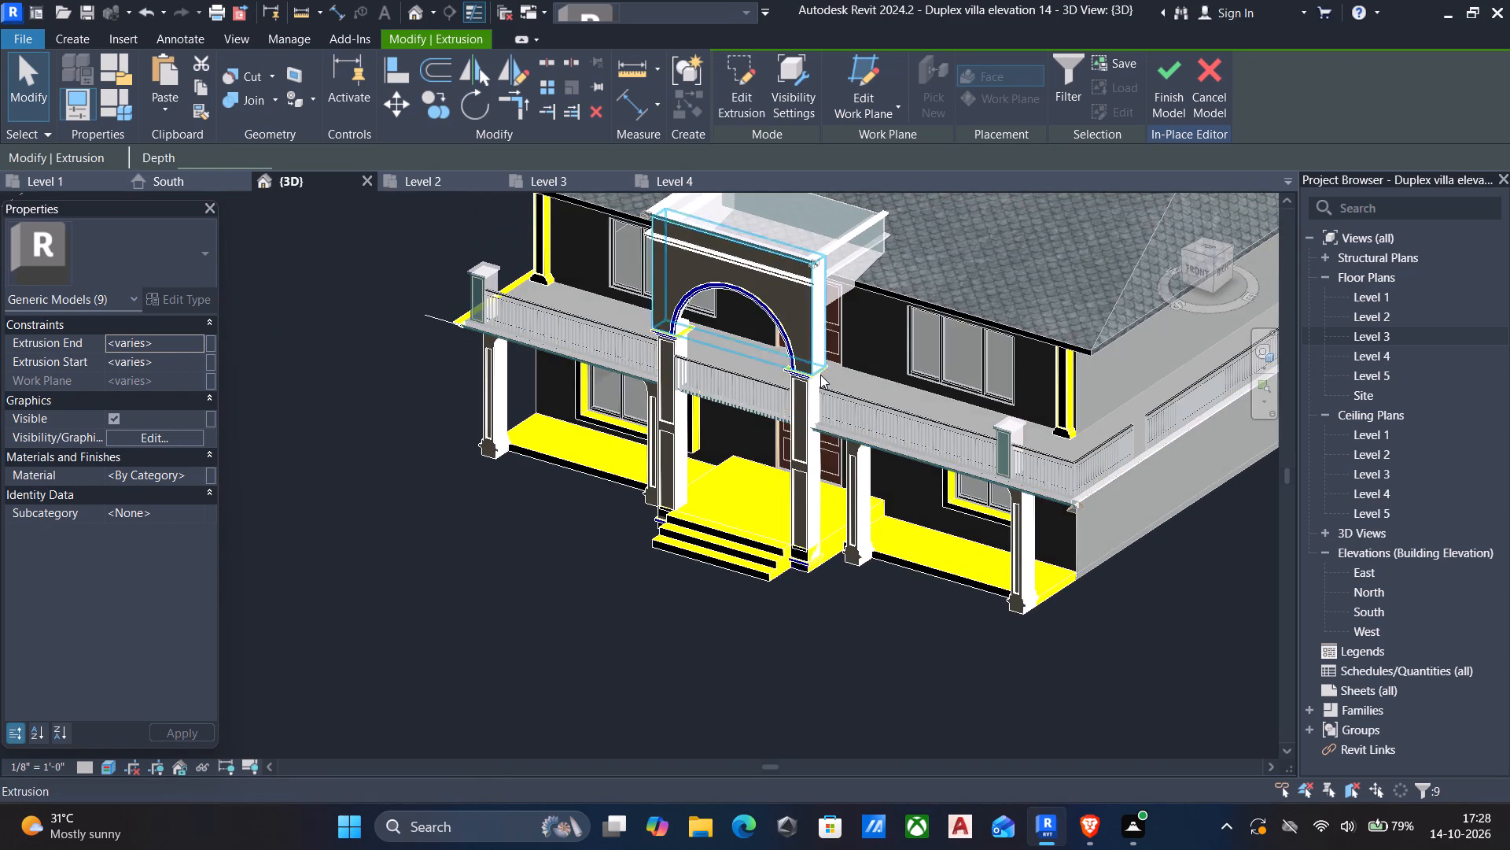
{"action": "scroll", "coordinate": [820, 375], "scroll_direction": "up", "scroll_amount": 5}
{"action": "left_click", "coordinate": [823, 367], "text": "ctrl"}
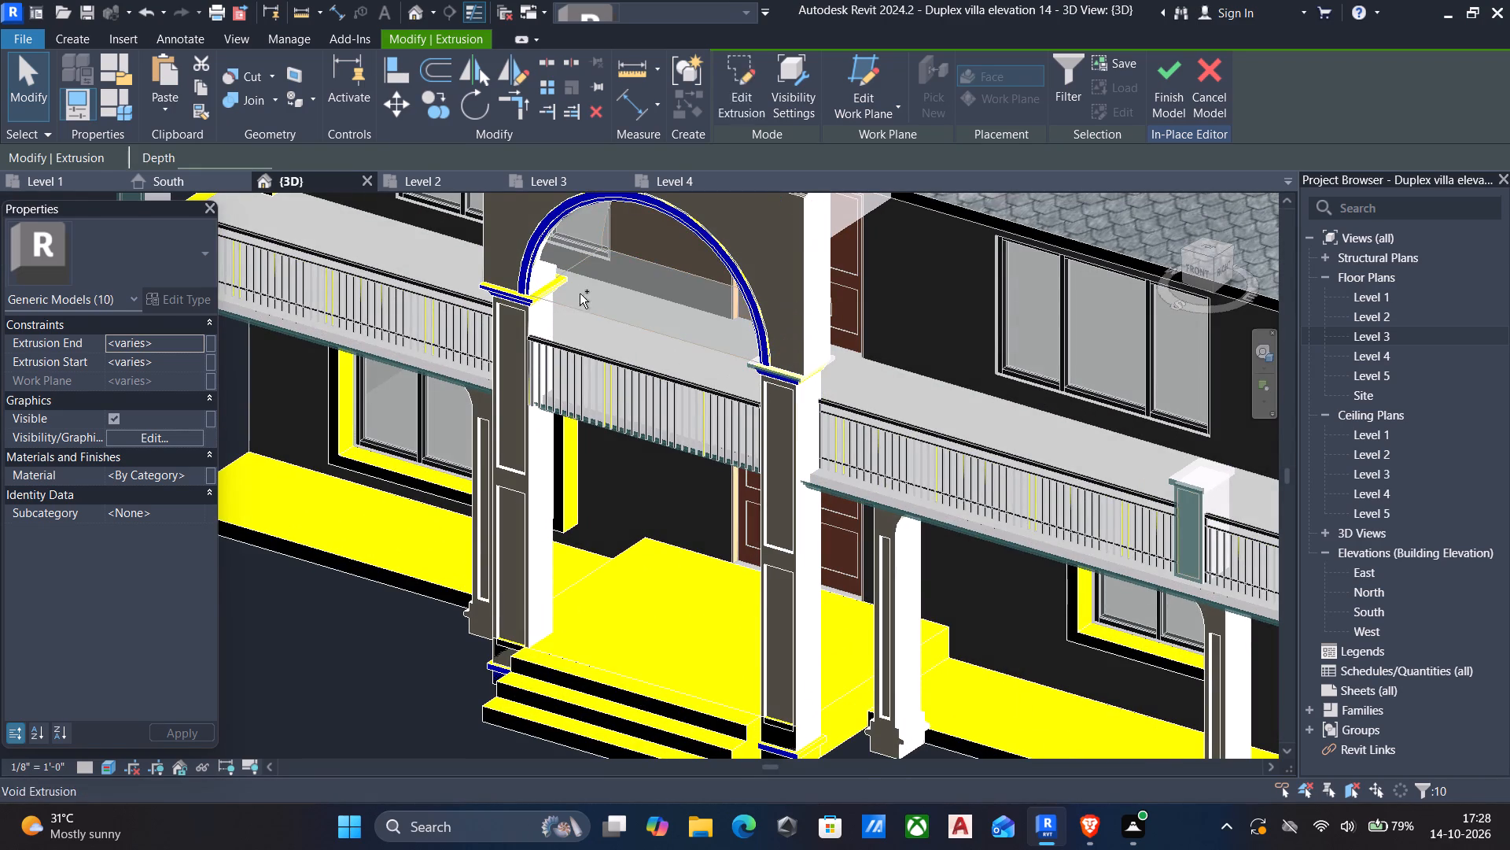
{"action": "left_click", "coordinate": [510, 295], "text": "ctrl"}
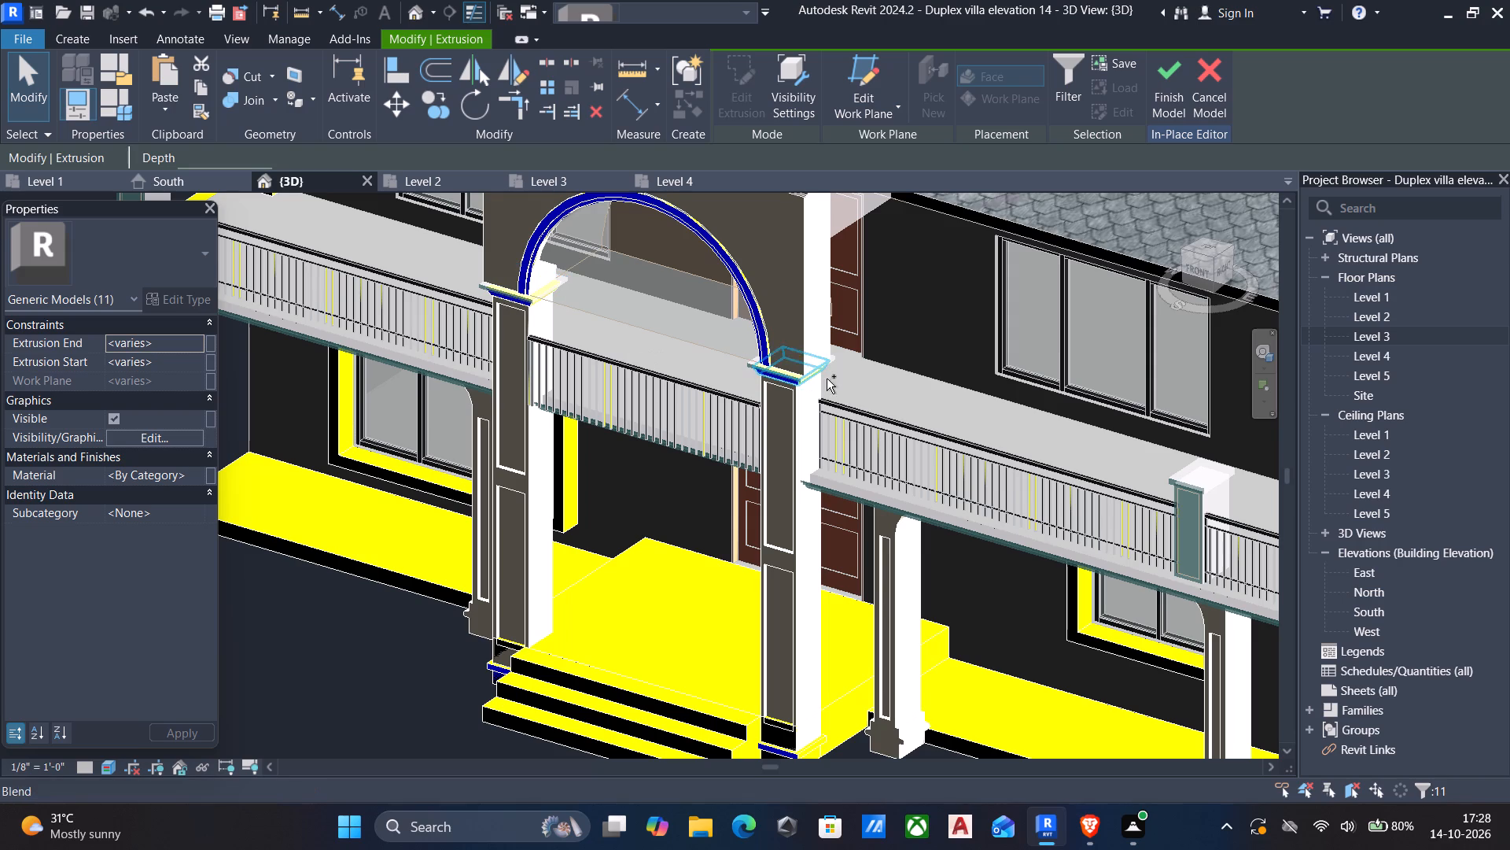
{"action": "scroll", "coordinate": [653, 374], "scroll_direction": "down", "scroll_amount": 4}
{"action": "middle_click_drag", "start_coordinate": [651, 376], "coordinate": [883, 409]}
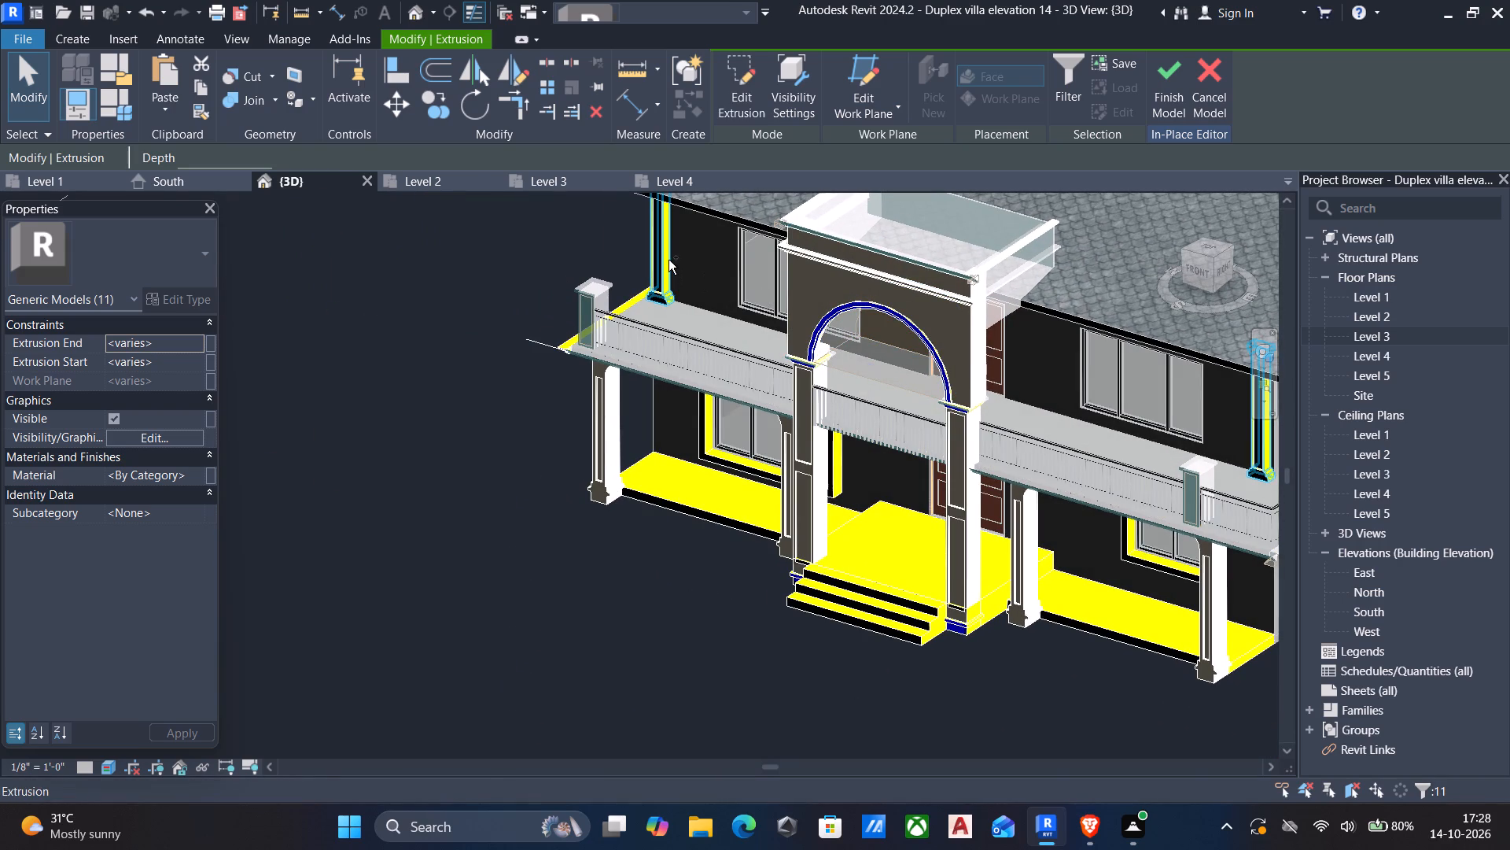
{"action": "left_click", "coordinate": [668, 260], "text": "ctrl"}
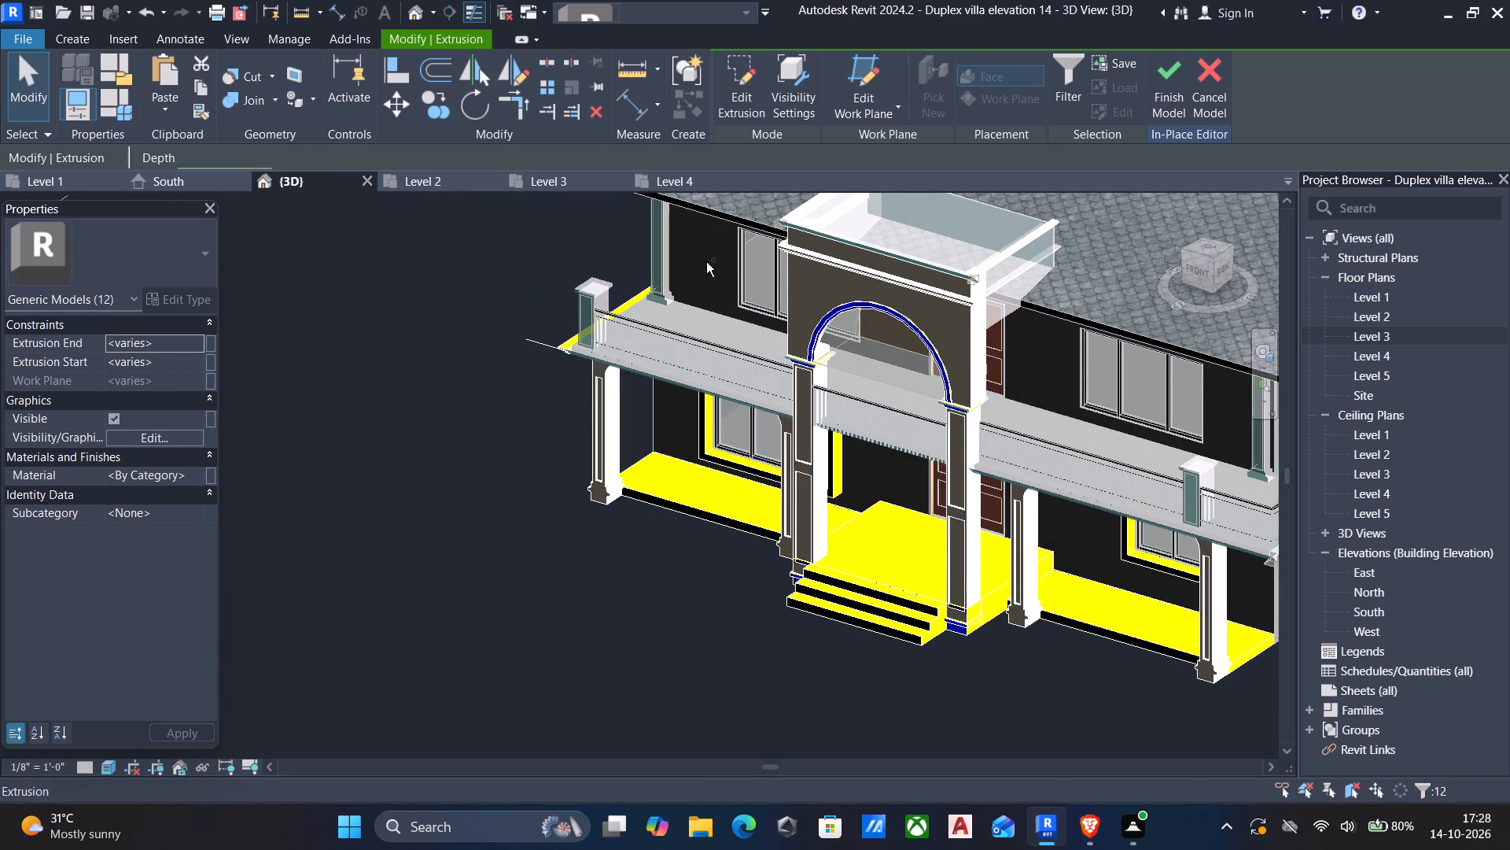
Assign the "warm irony colour" material to the selected extrusions, deselect them and review the front facade.
{"action": "left_click", "coordinate": [196, 473]}
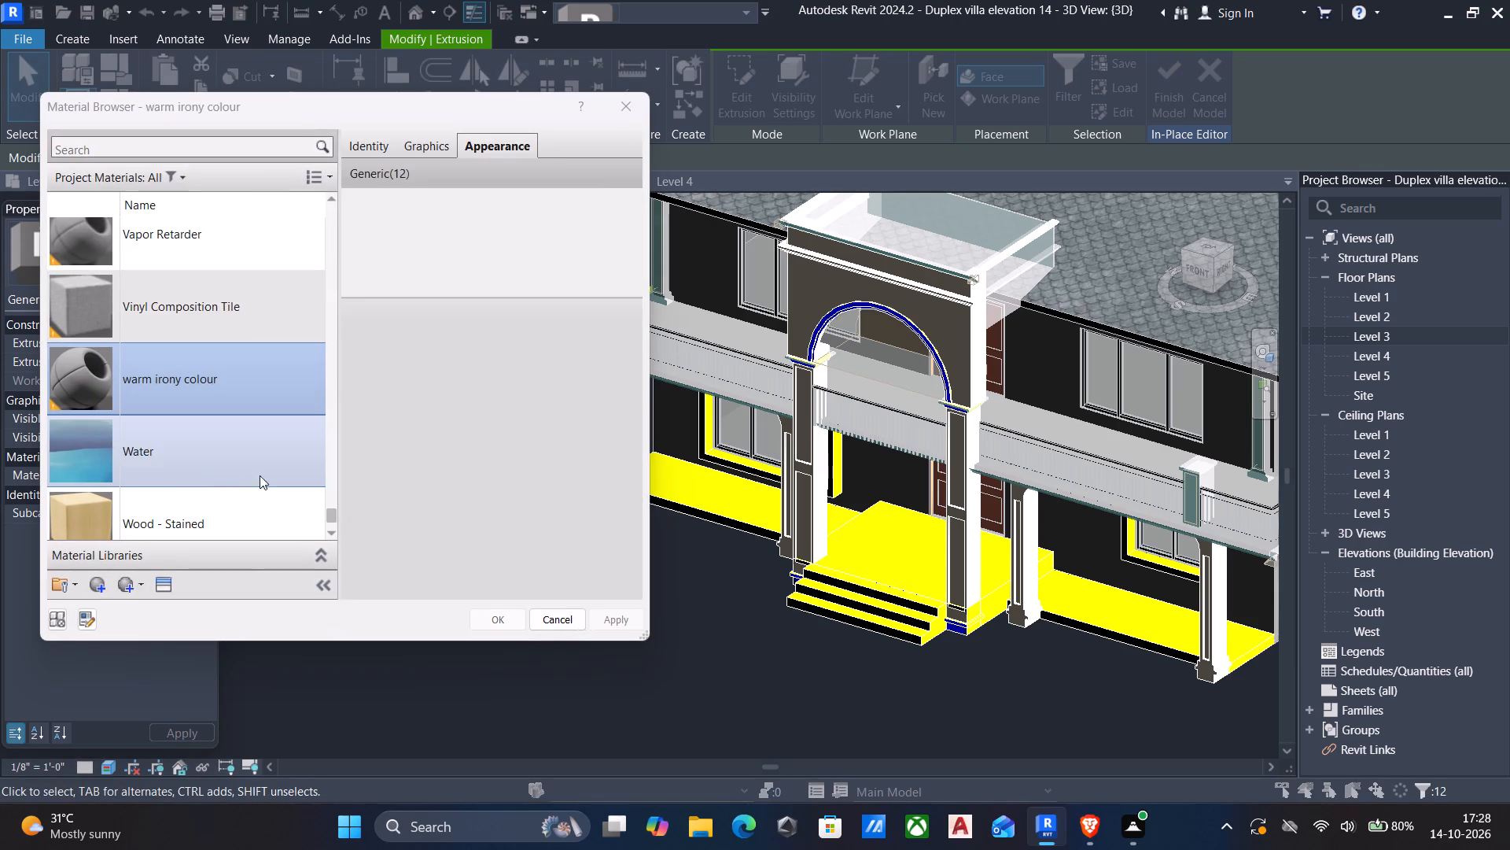
{"action": "left_click", "coordinate": [498, 622]}
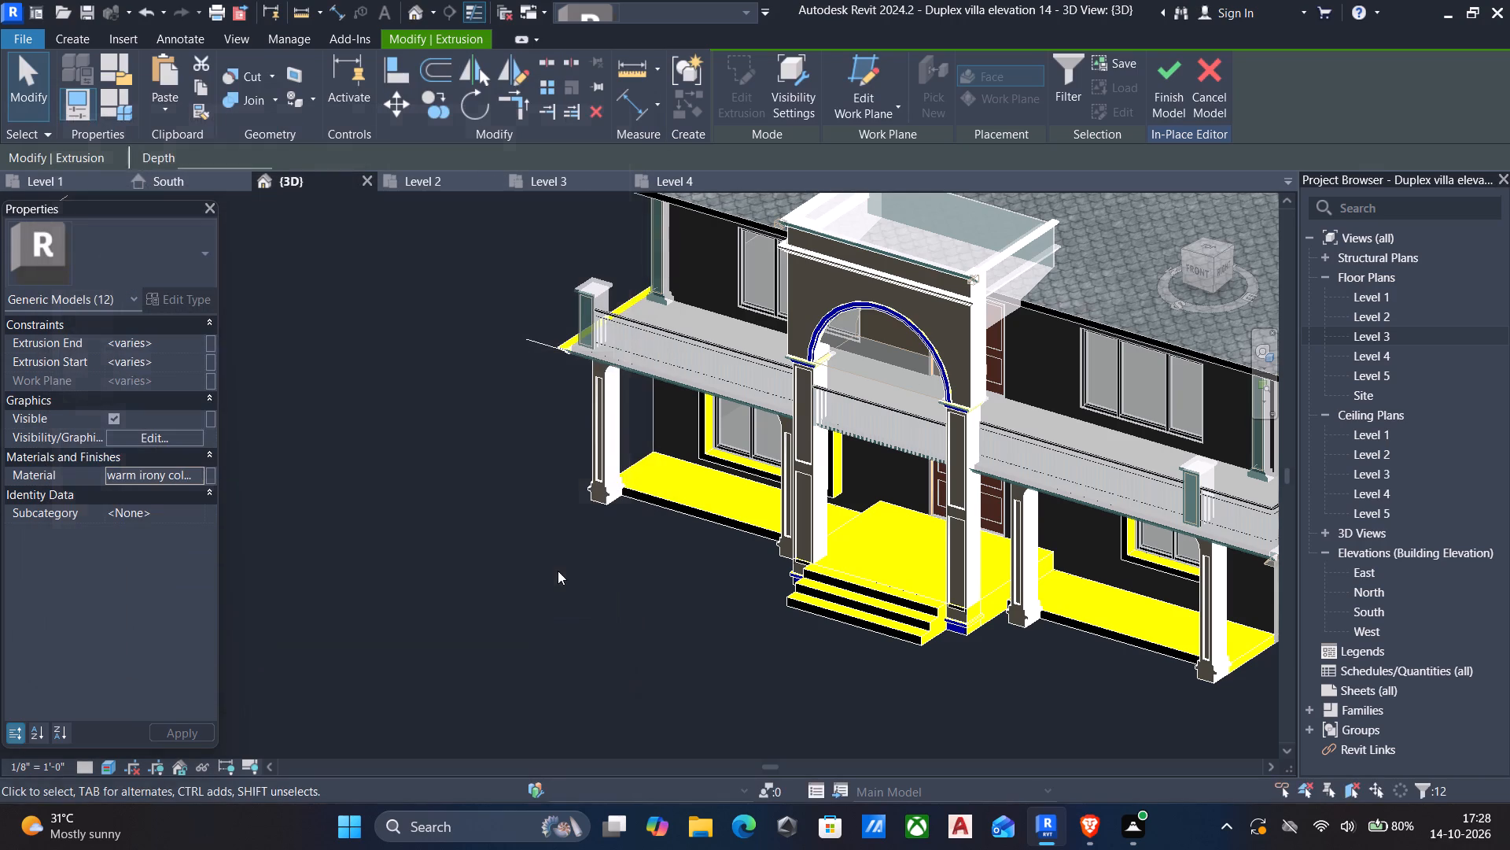
{"action": "scroll", "coordinate": [587, 510], "scroll_direction": "down", "scroll_amount": 3}
{"action": "key", "text": "Escape"}
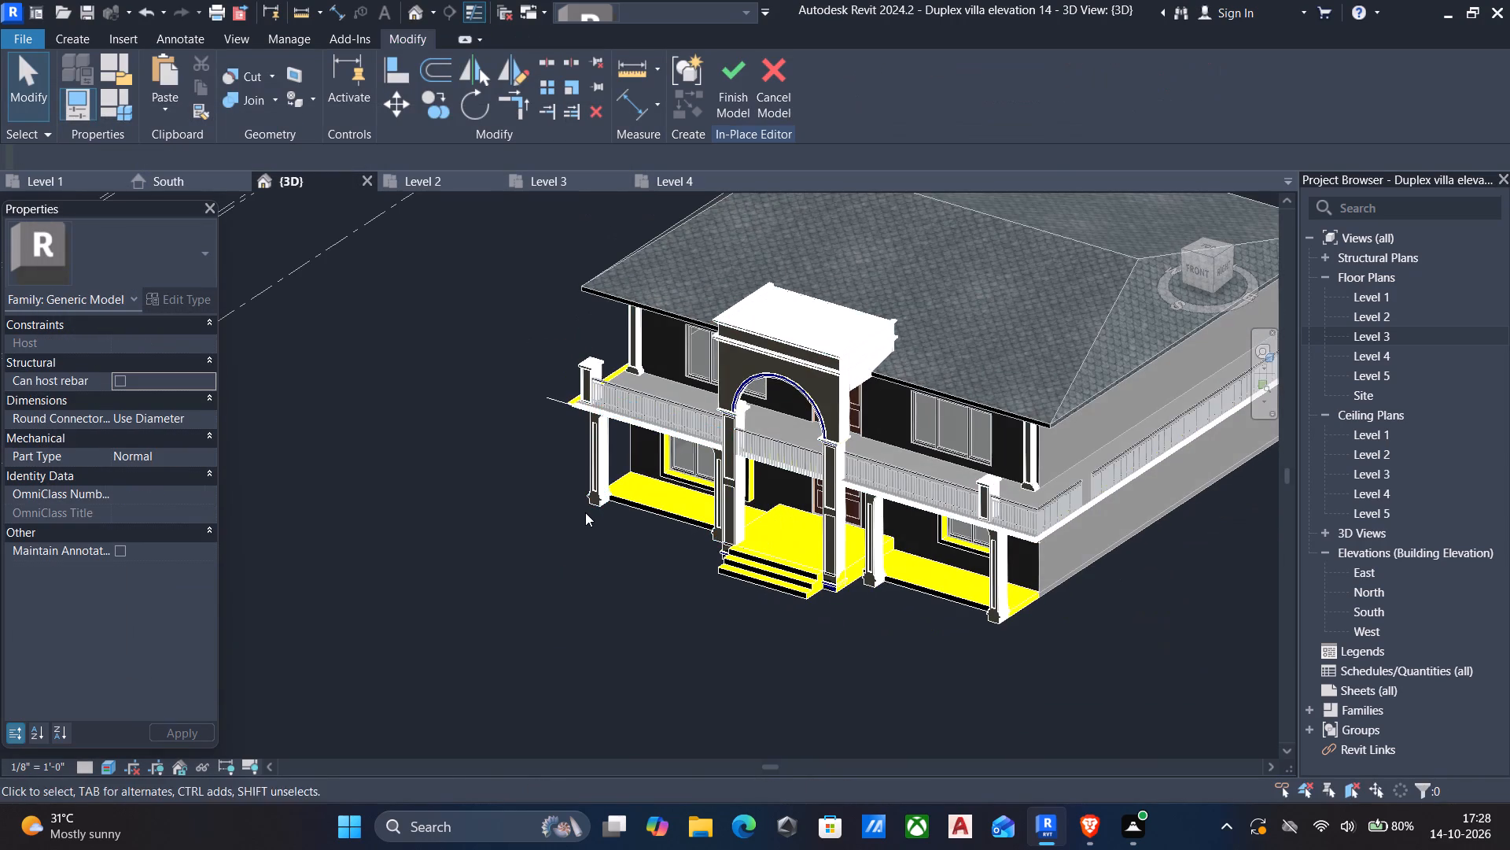
{"action": "middle_click_drag", "start_coordinate": [585, 512], "coordinate": [779, 412]}
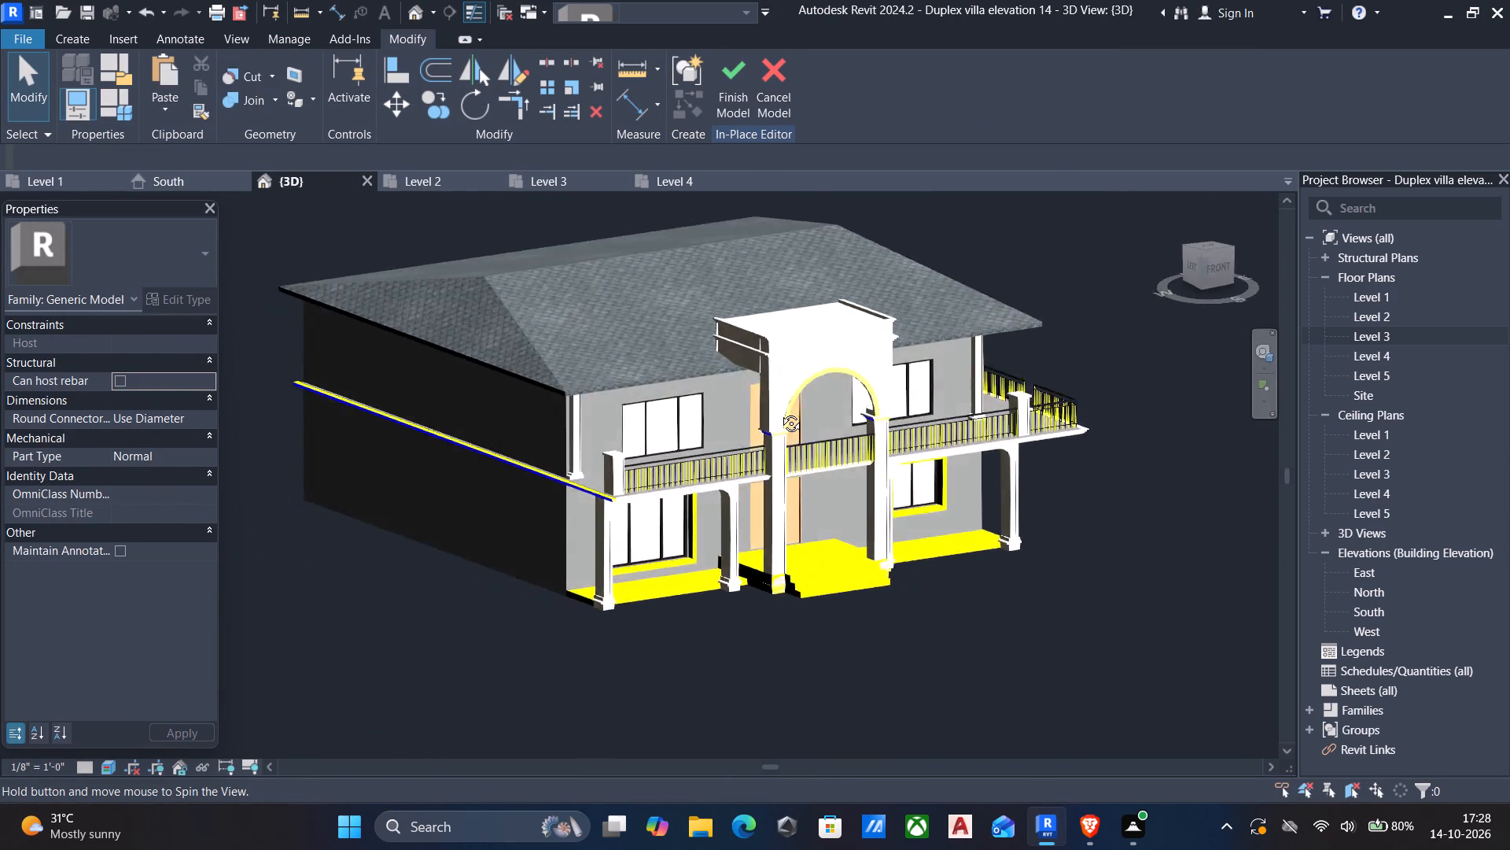
{"action": "middle_click_drag", "start_coordinate": [779, 412], "coordinate": [729, 364]}
{"action": "scroll", "coordinate": [826, 375], "scroll_direction": "up", "scroll_amount": 4}
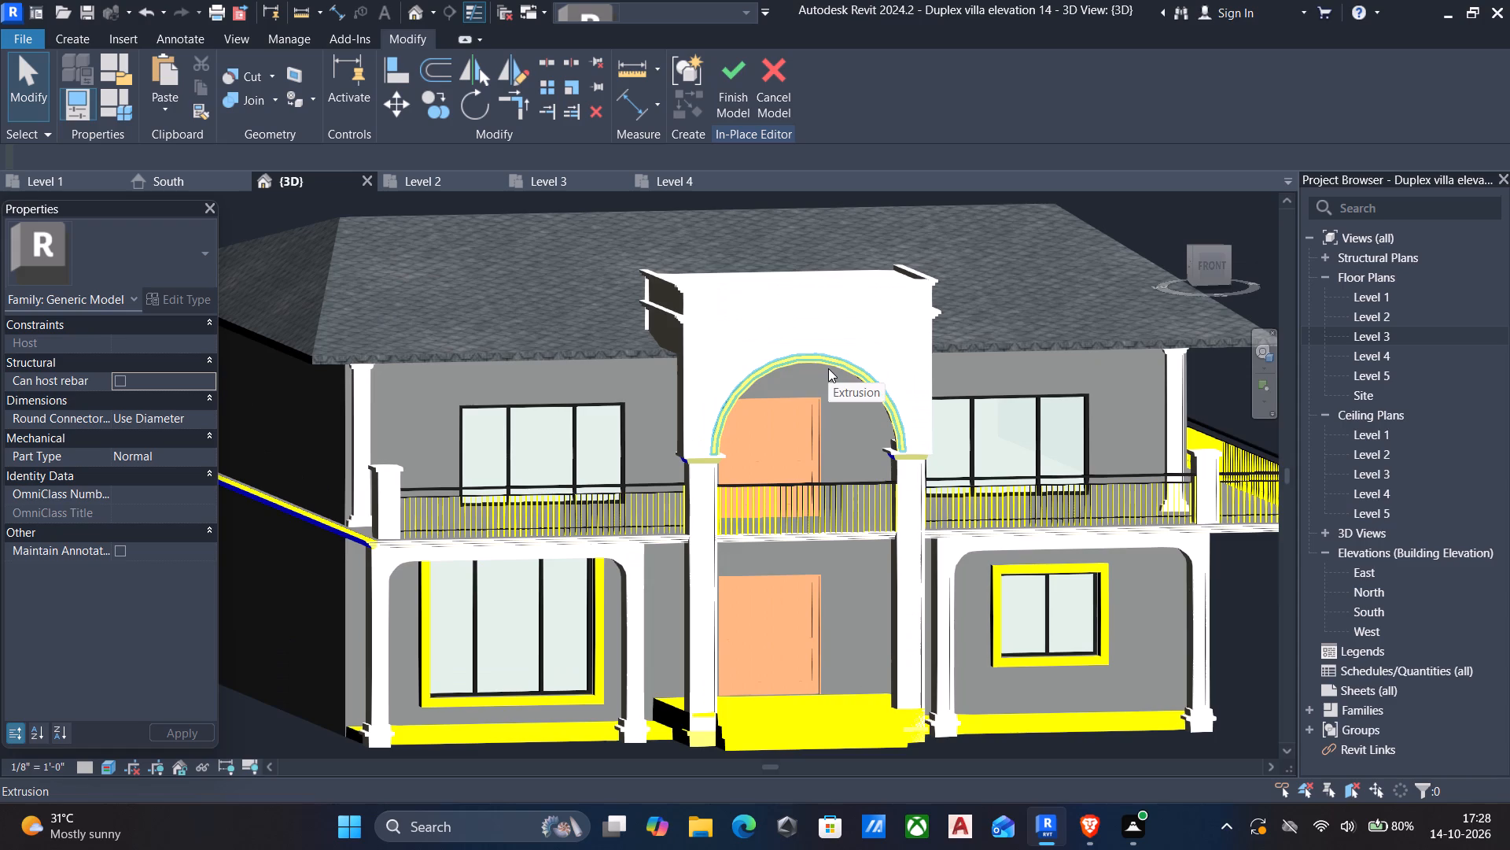
Assign the "Laminate, Ivory, Matte" material to the two curved trim extrusions around the entrance arch and deselect them.
{"action": "scroll", "coordinate": [828, 368], "scroll_direction": "up", "scroll_amount": 5}
{"action": "middle_click", "coordinate": [812, 385], "text": "shift"}
{"action": "middle_click", "coordinate": [800, 398], "text": "shift"}
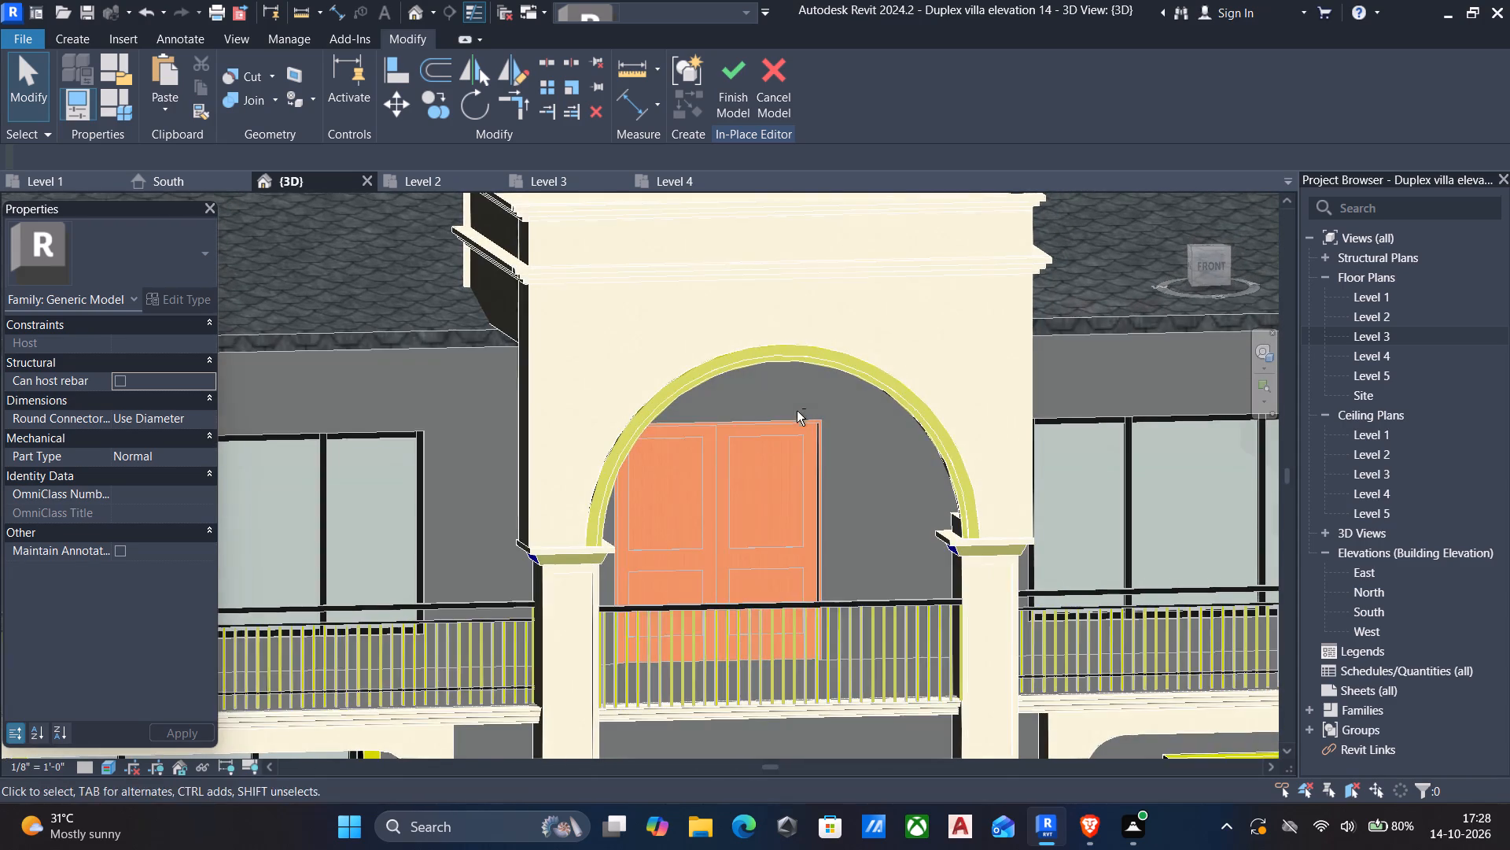
{"action": "middle_click", "coordinate": [773, 445], "text": "shift"}
{"action": "scroll", "coordinate": [832, 417], "scroll_direction": "up", "scroll_amount": 5}
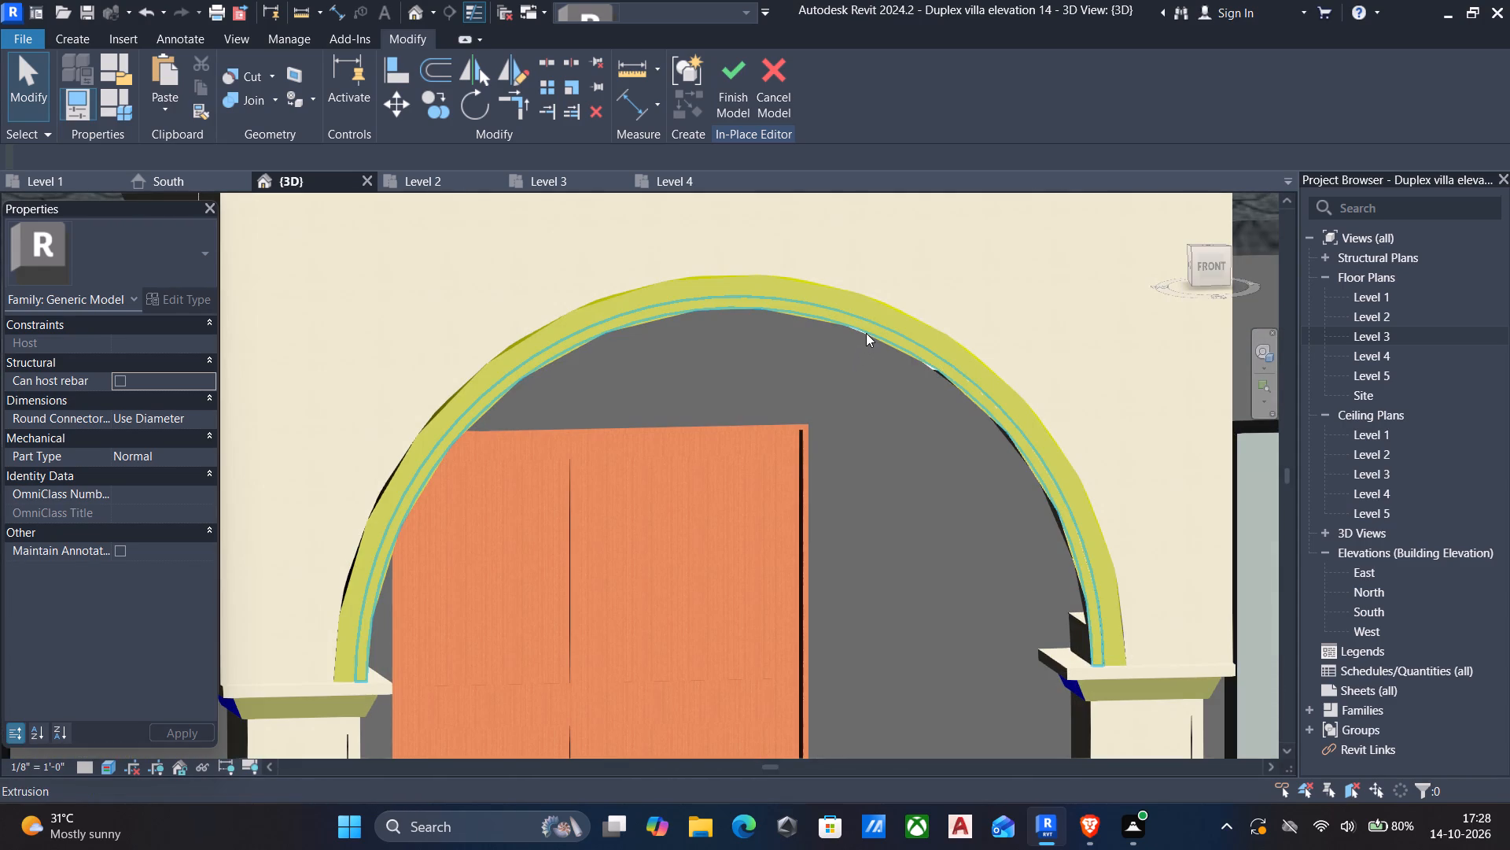
{"action": "left_click", "coordinate": [866, 333]}
{"action": "left_click", "coordinate": [813, 294], "text": "ctrl"}
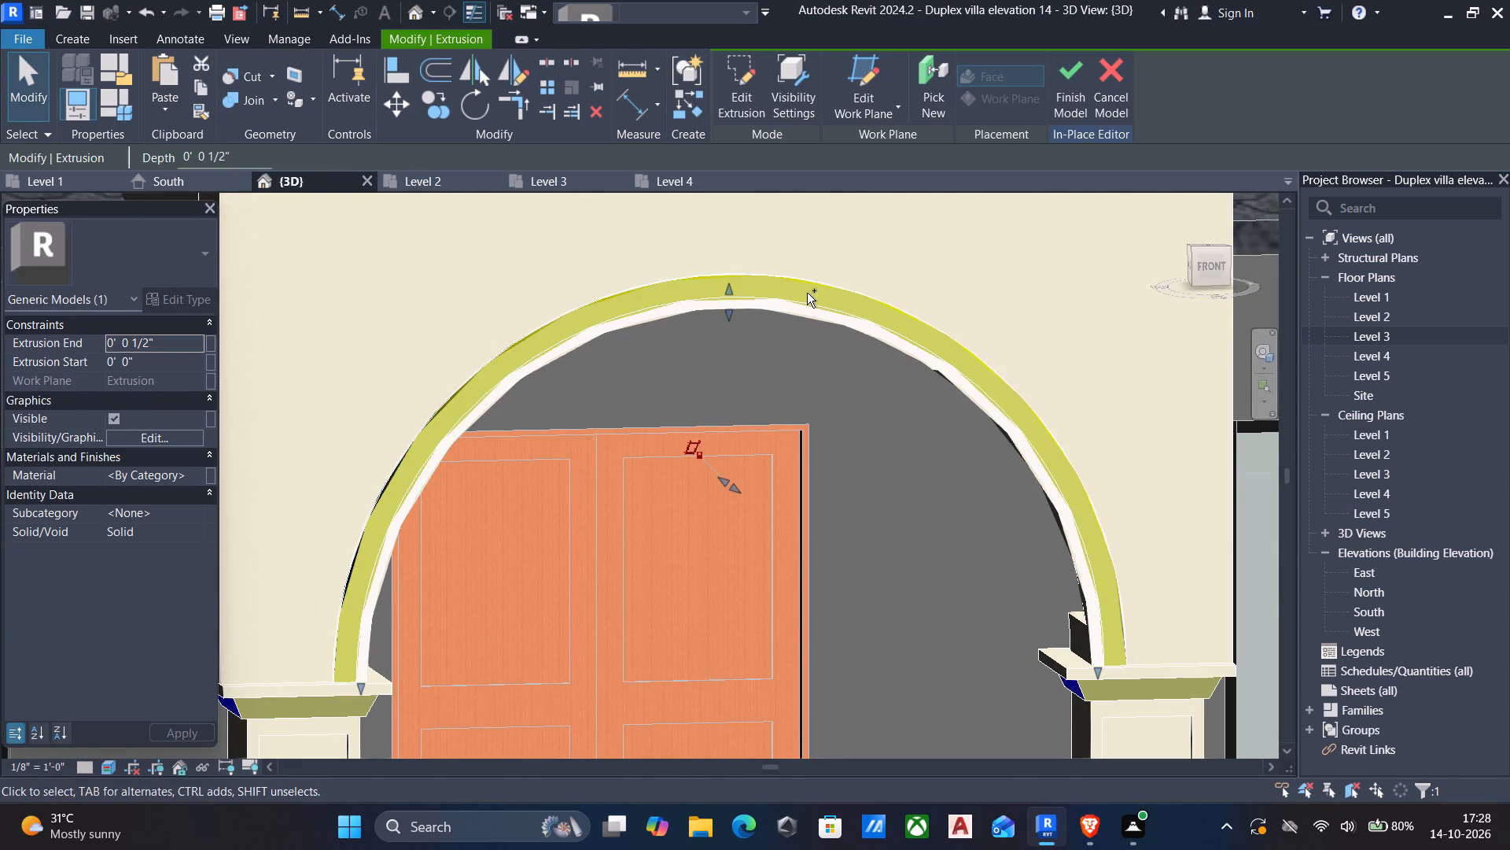
{"action": "left_click", "coordinate": [811, 280], "text": "ctrl"}
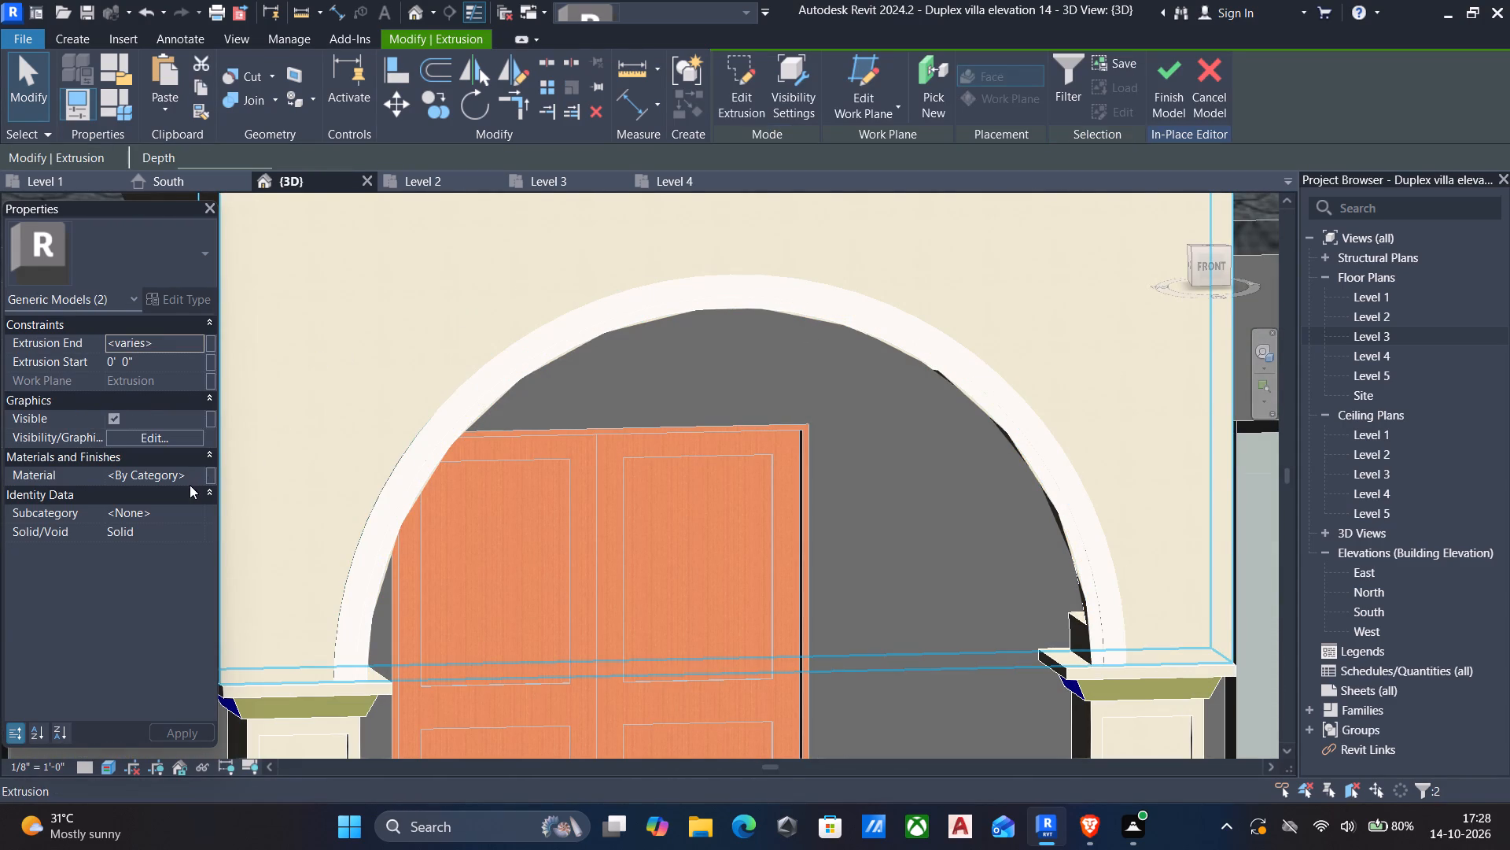
{"action": "left_click", "coordinate": [193, 479]}
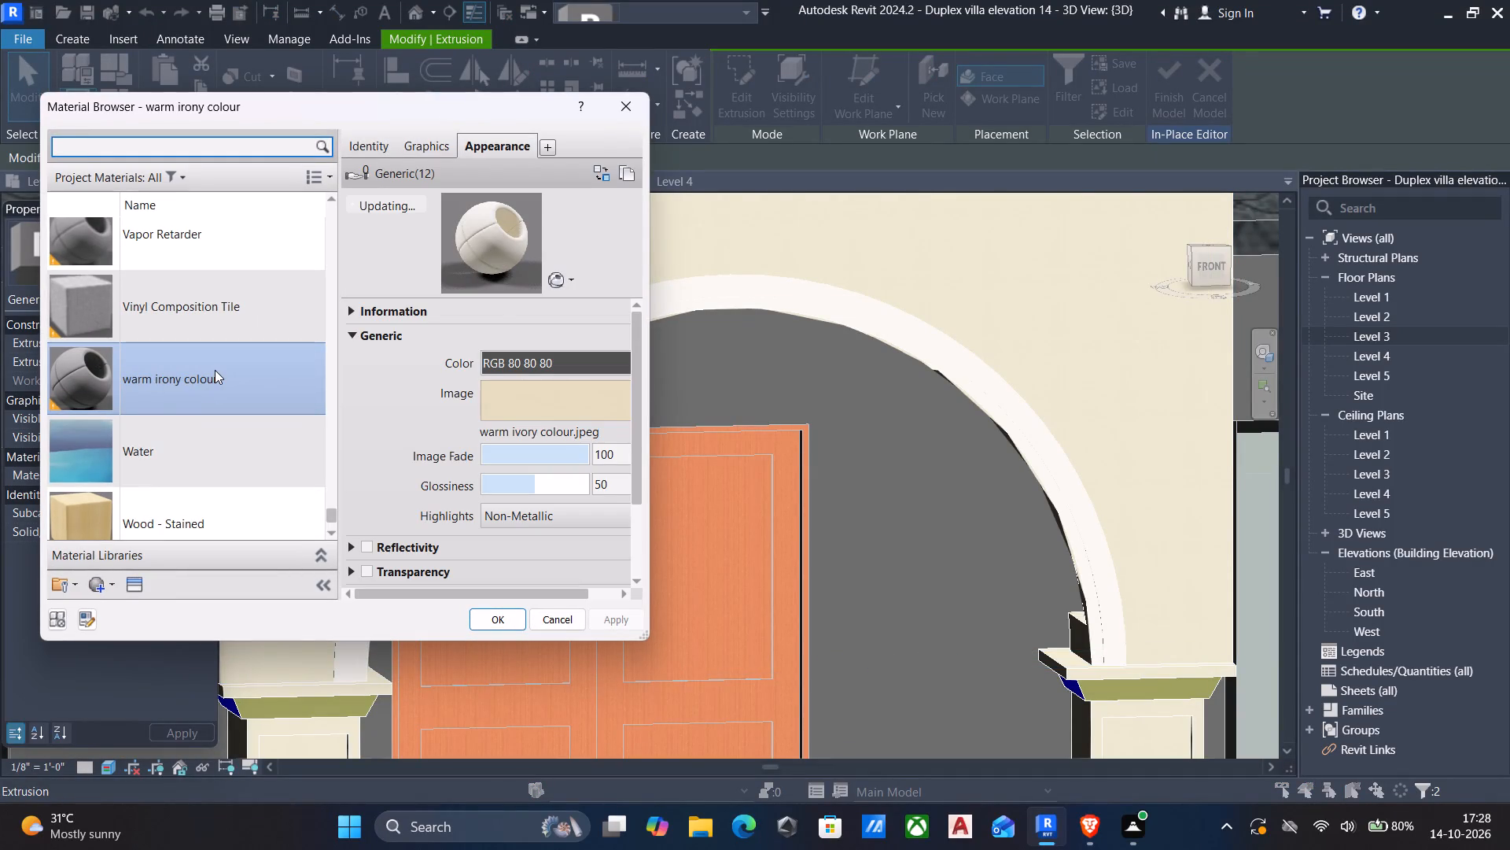
{"action": "scroll", "coordinate": [215, 370], "scroll_direction": "up", "scroll_amount": 13}
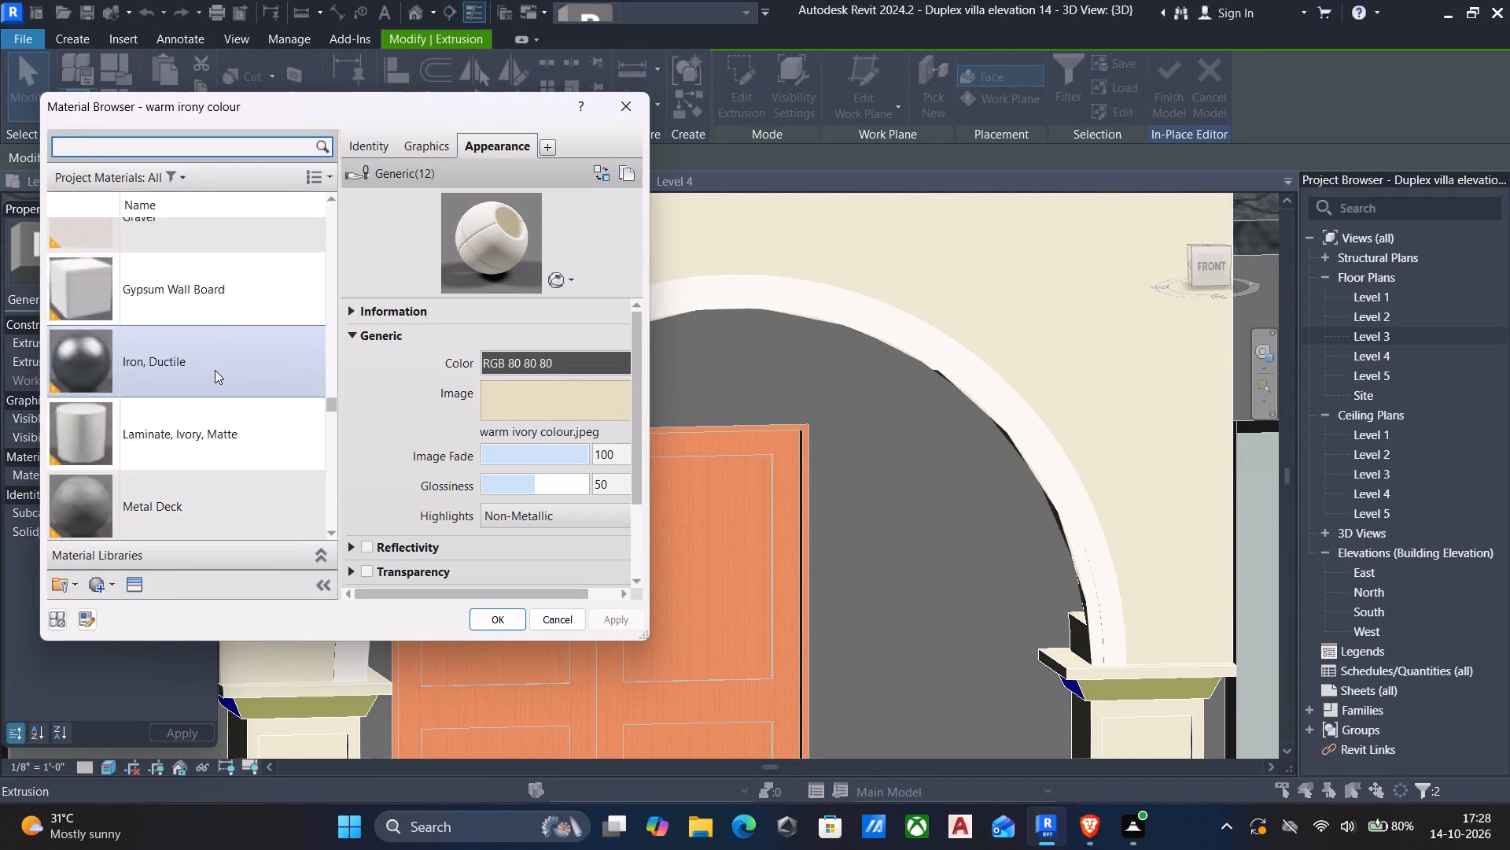
{"action": "scroll", "coordinate": [215, 370], "scroll_direction": "up", "scroll_amount": 1}
{"action": "scroll", "coordinate": [214, 378], "scroll_direction": "down", "scroll_amount": 2}
{"action": "left_click", "coordinate": [235, 246]}
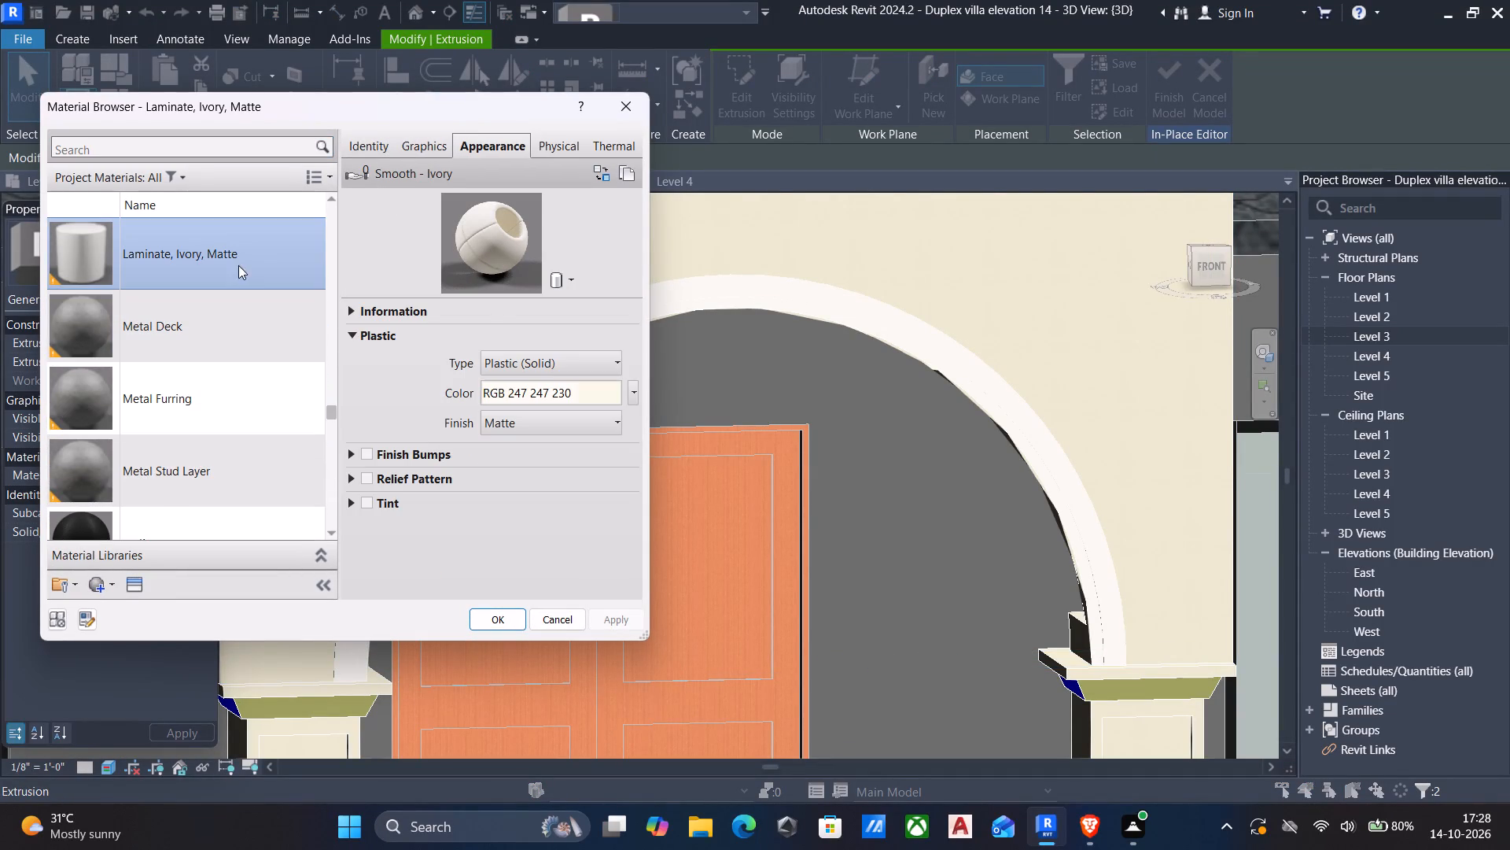
{"action": "left_click", "coordinate": [506, 621]}
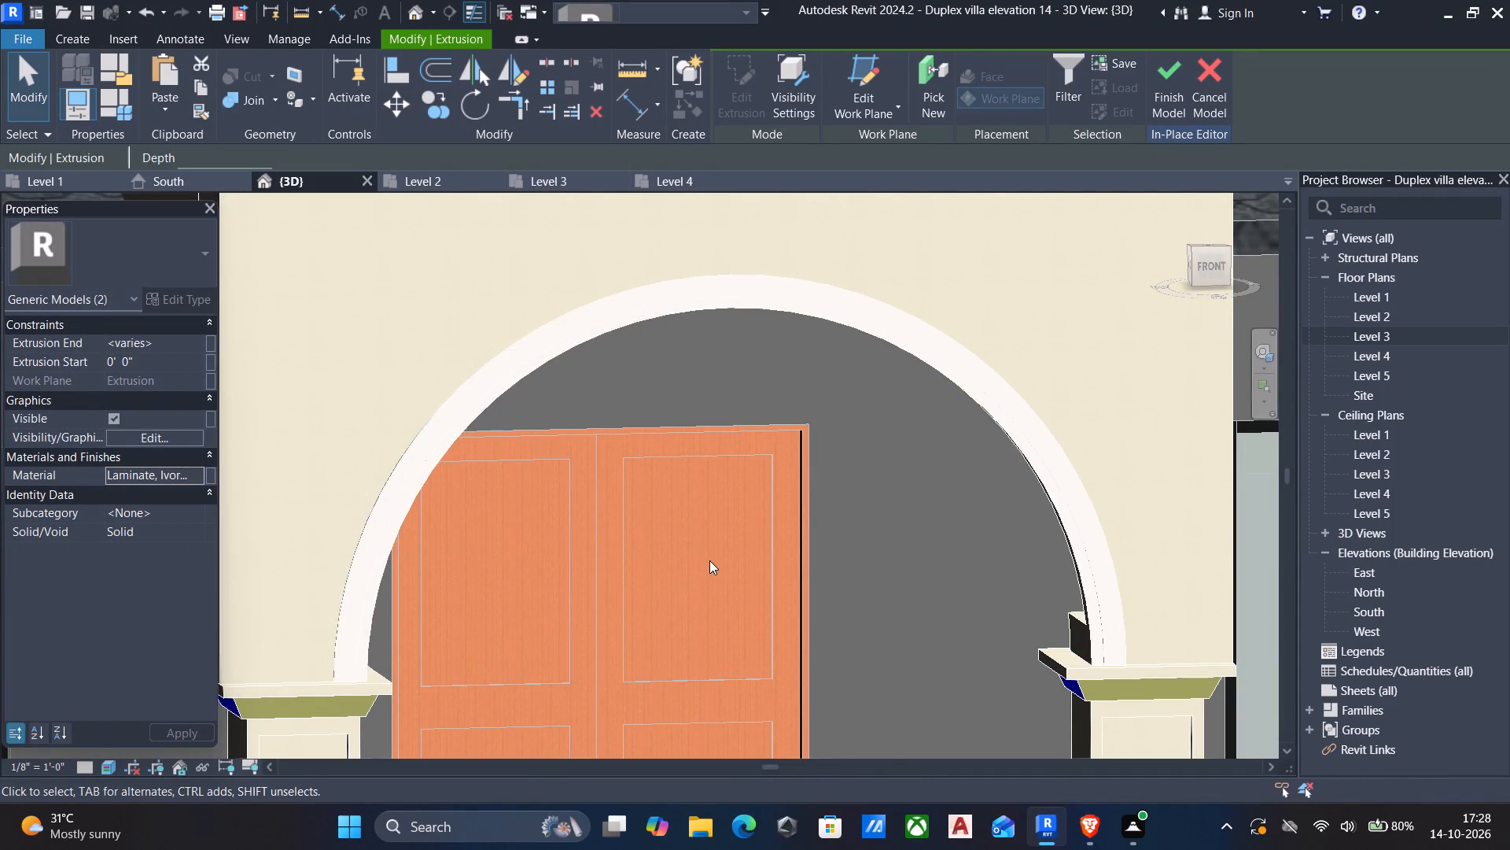
{"action": "scroll", "coordinate": [711, 558], "scroll_direction": "down", "scroll_amount": 4}
{"action": "key", "text": "Escape"}
Assign the "Laminate, Ivory, Matte" material to the tapered capital blends of both entrance columns and deselect them.
{"action": "middle_click_drag", "start_coordinate": [736, 519], "coordinate": [687, 534], "text": "shift"}
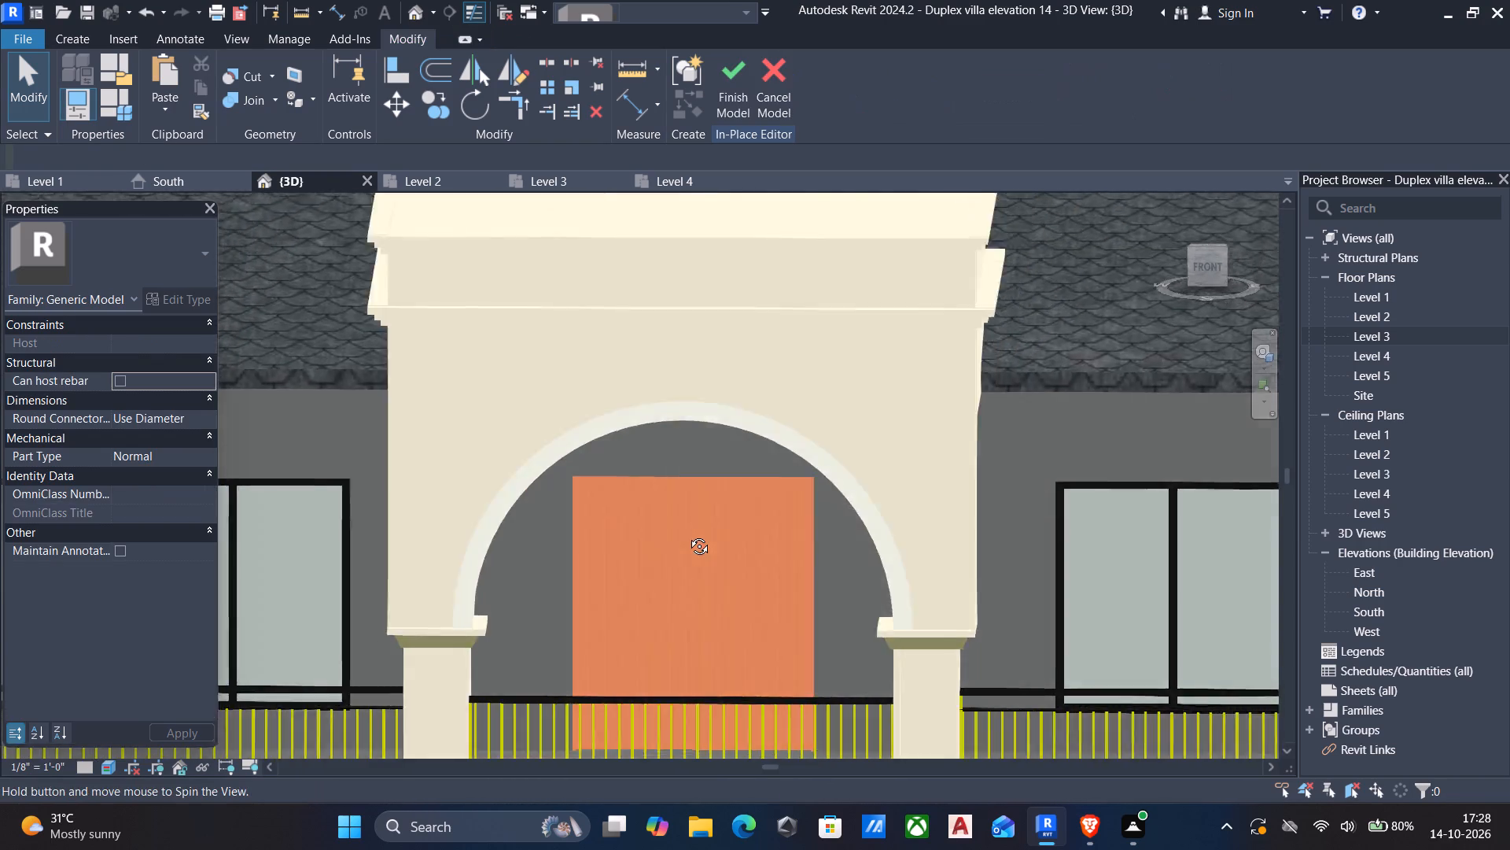
{"action": "middle_click_drag", "start_coordinate": [687, 534], "coordinate": [671, 538], "text": "shift"}
{"action": "scroll", "coordinate": [651, 537], "scroll_direction": "down", "scroll_amount": 5, "text": "shift"}
{"action": "middle_click_drag", "start_coordinate": [630, 533], "coordinate": [655, 423]}
{"action": "scroll", "coordinate": [547, 492], "scroll_direction": "up", "scroll_amount": 5}
{"action": "middle_click_drag", "start_coordinate": [543, 498], "coordinate": [573, 457], "text": "shift"}
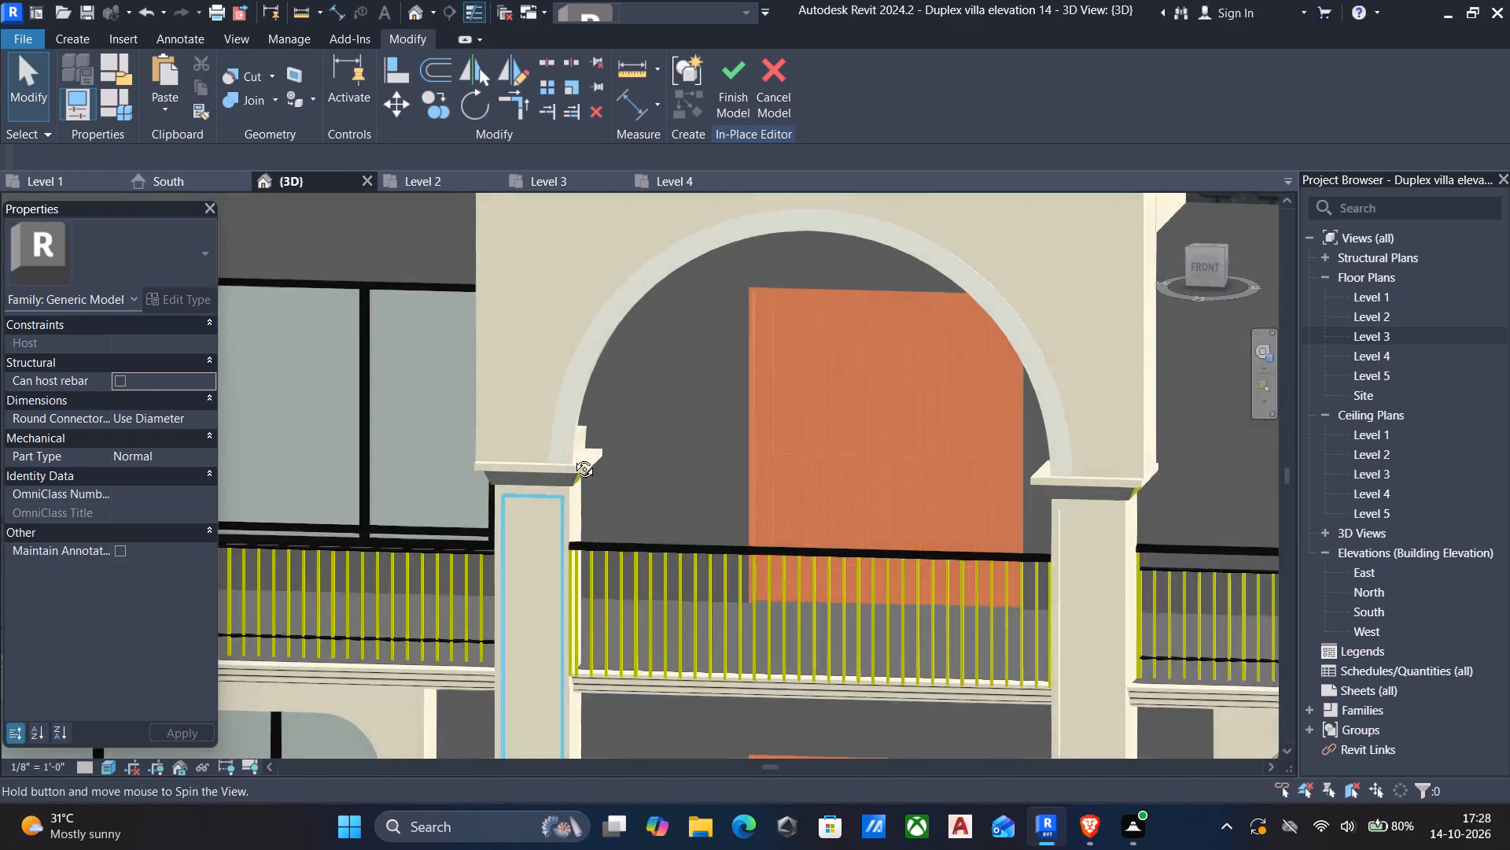
{"action": "middle_click_drag", "start_coordinate": [573, 457], "coordinate": [582, 433], "text": "shift"}
{"action": "middle_click", "coordinate": [584, 433], "text": "shift"}
{"action": "left_click", "coordinate": [584, 458]}
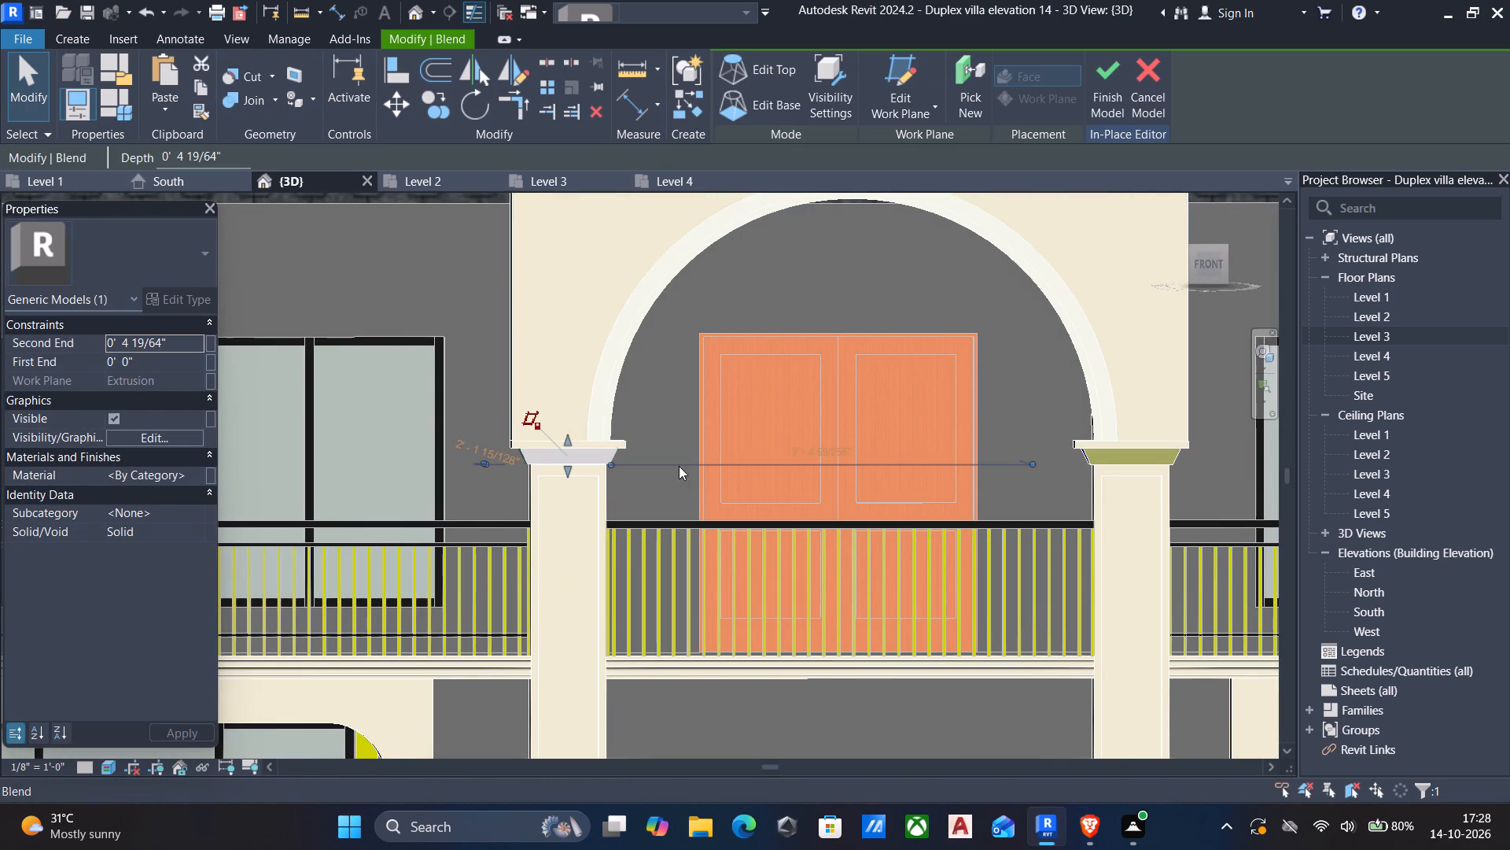
{"action": "left_click", "coordinate": [1113, 462], "text": "ctrl"}
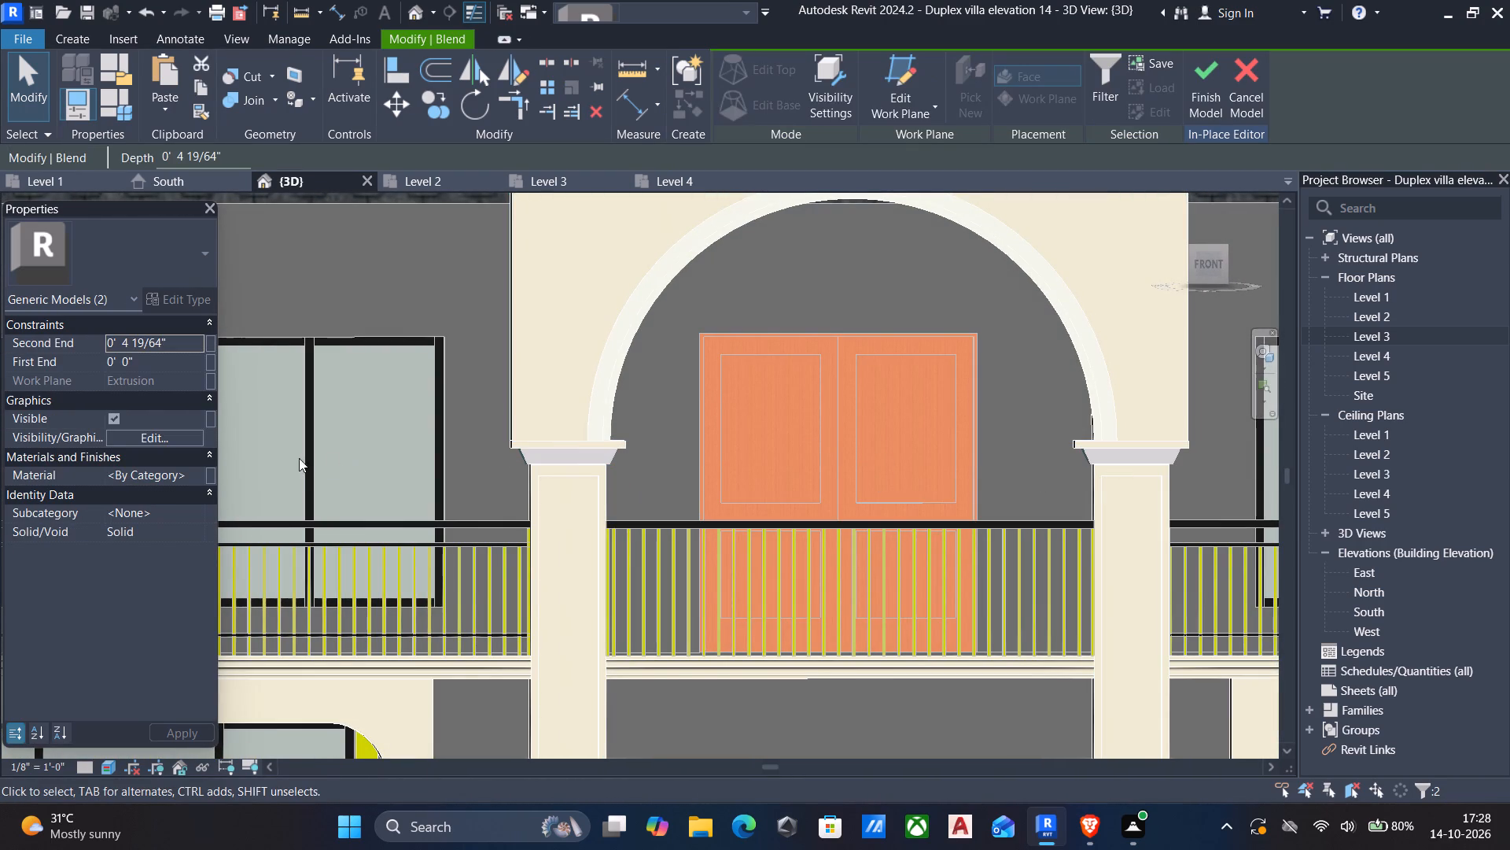
{"action": "left_click", "coordinate": [197, 473]}
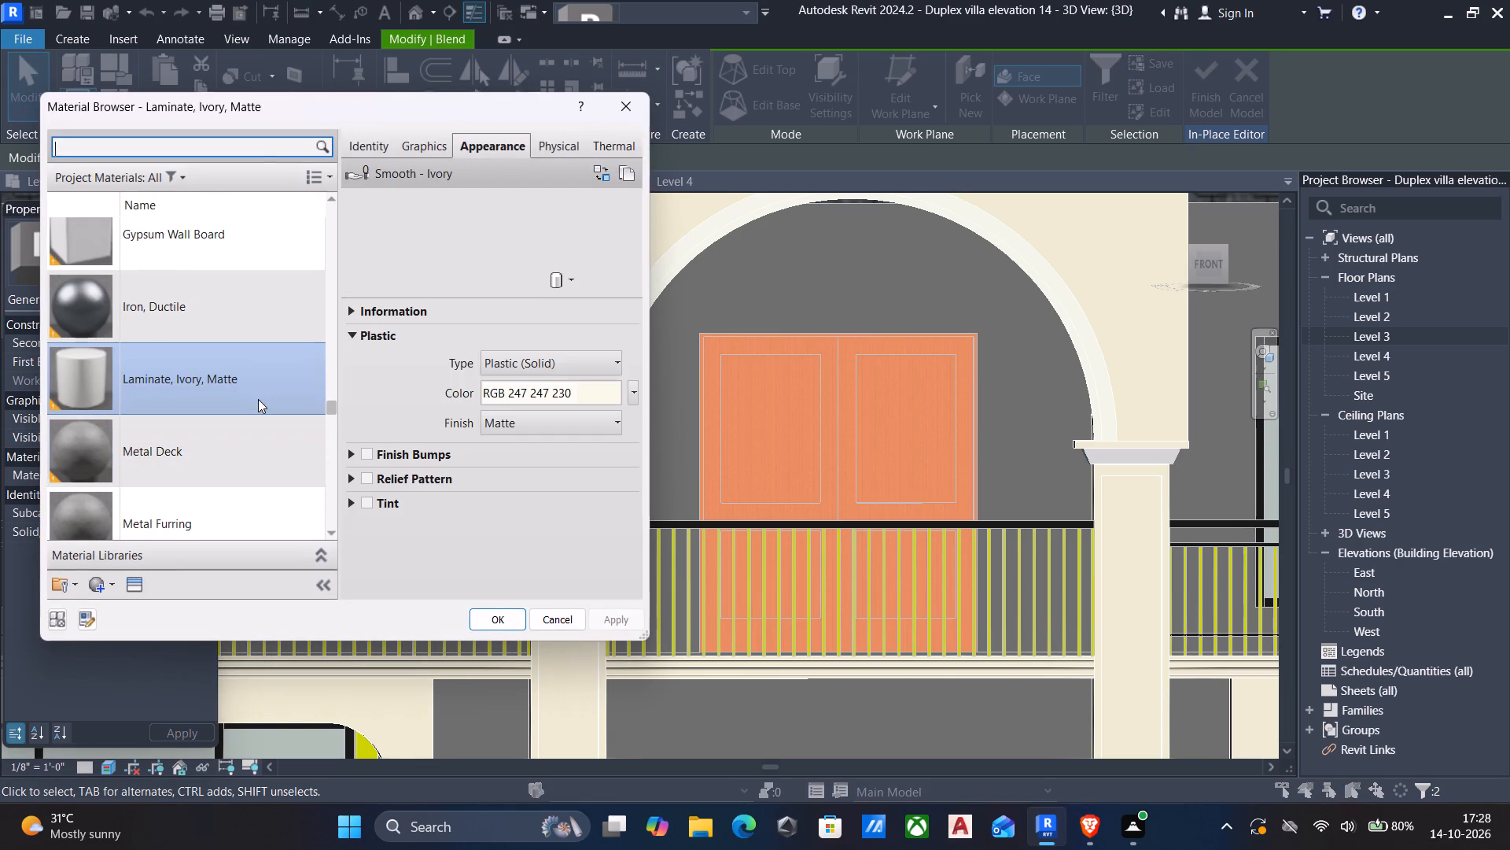
{"action": "left_click", "coordinate": [495, 626]}
{"action": "scroll", "coordinate": [545, 588], "scroll_direction": "down", "scroll_amount": 4}
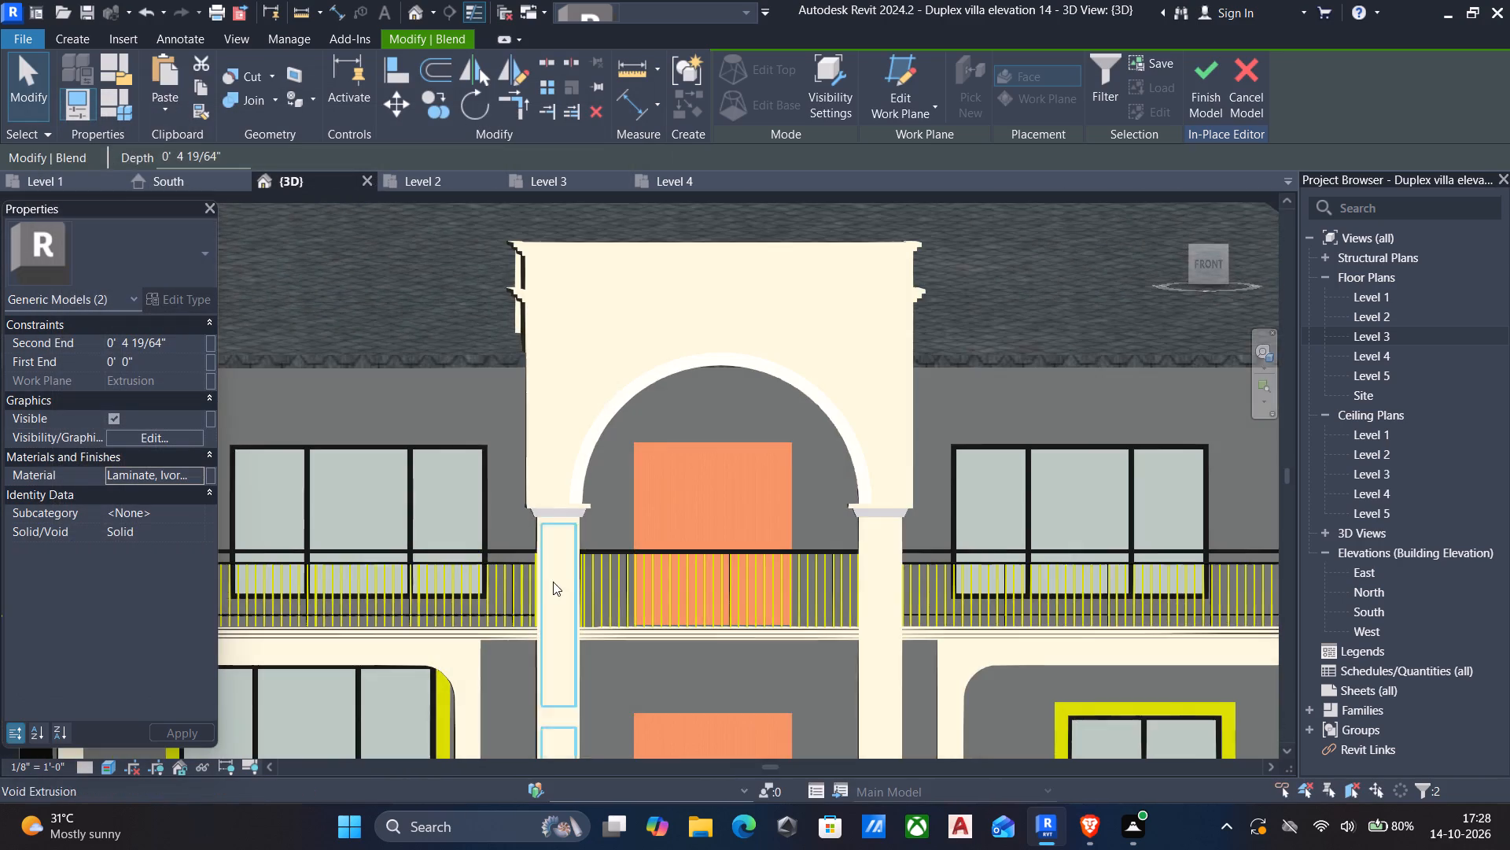
{"action": "middle_click_drag", "start_coordinate": [569, 575], "coordinate": [593, 523]}
{"action": "scroll", "coordinate": [593, 523], "scroll_direction": "down", "scroll_amount": 4}
{"action": "key", "text": "Escape"}
Examine the front facade and both sides of the villa for elements that still lack a finish.
{"action": "middle_click_drag", "start_coordinate": [548, 578], "coordinate": [590, 492]}
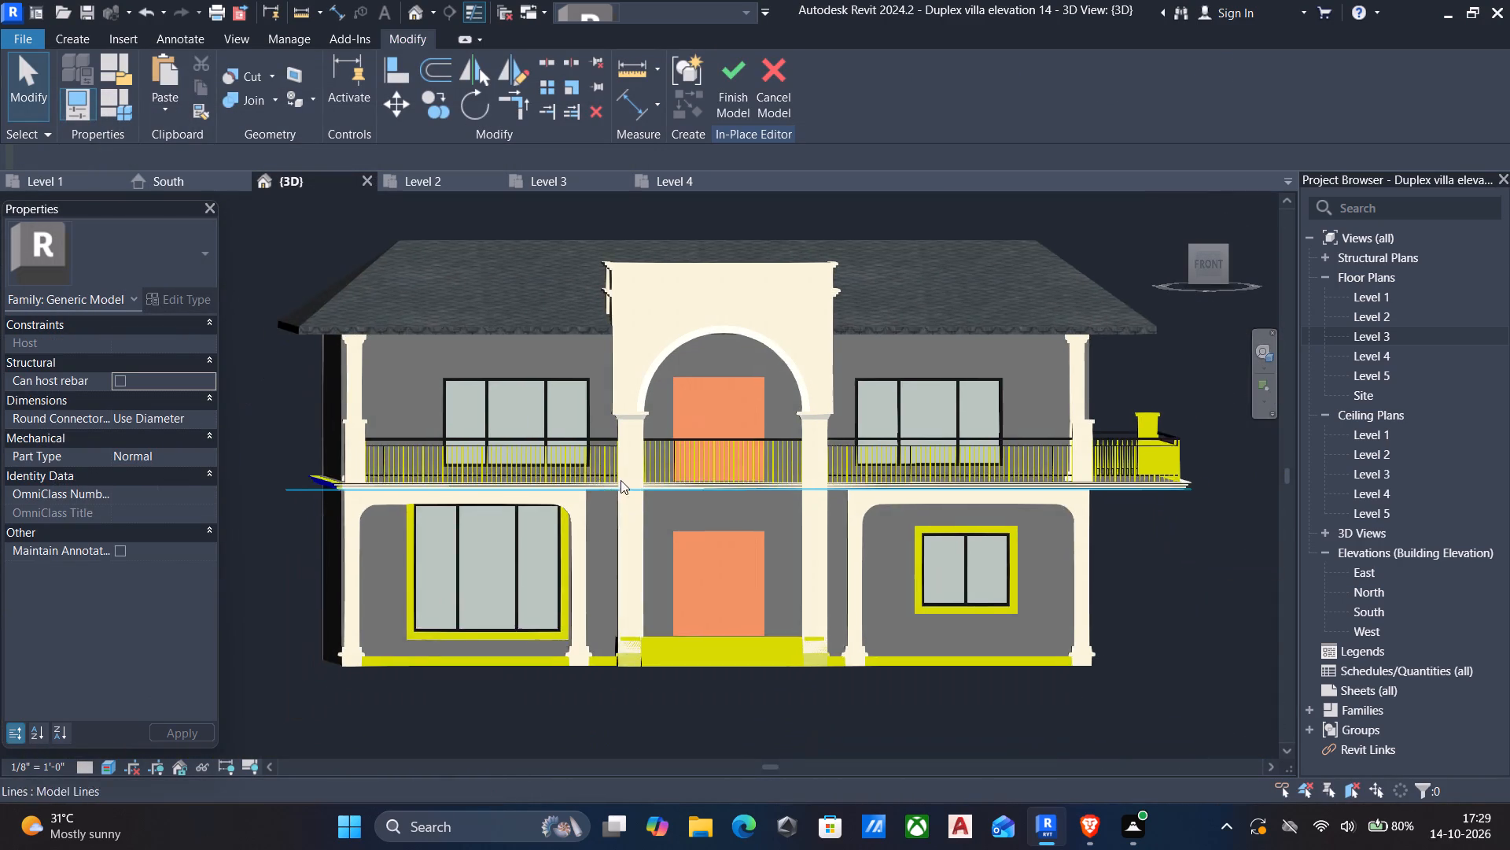
{"action": "middle_click_drag", "start_coordinate": [712, 482], "coordinate": [573, 544], "text": "shift"}
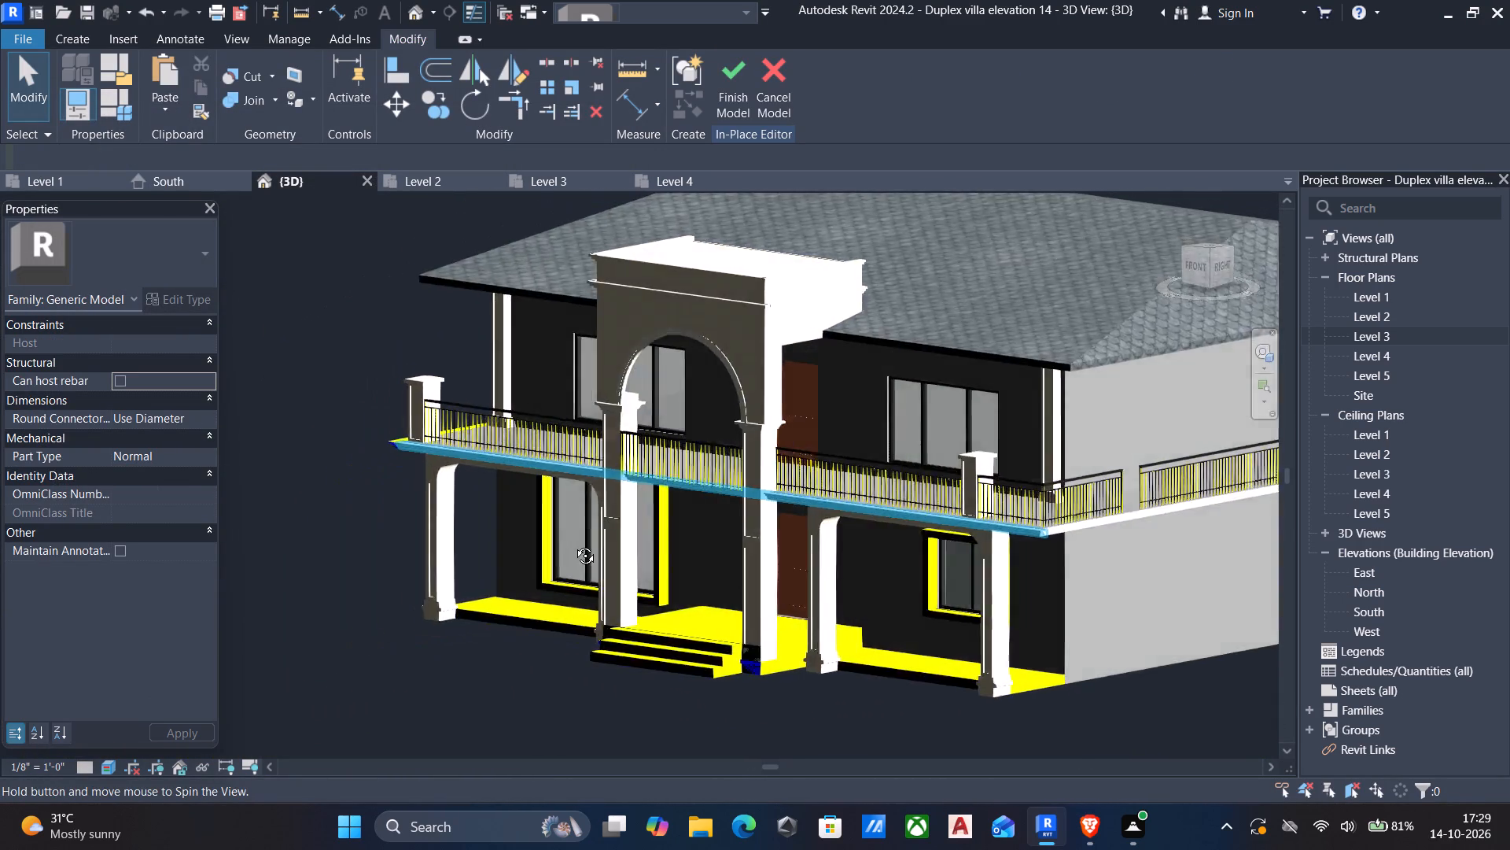
{"action": "middle_click_drag", "start_coordinate": [573, 544], "coordinate": [846, 406], "text": "shift"}
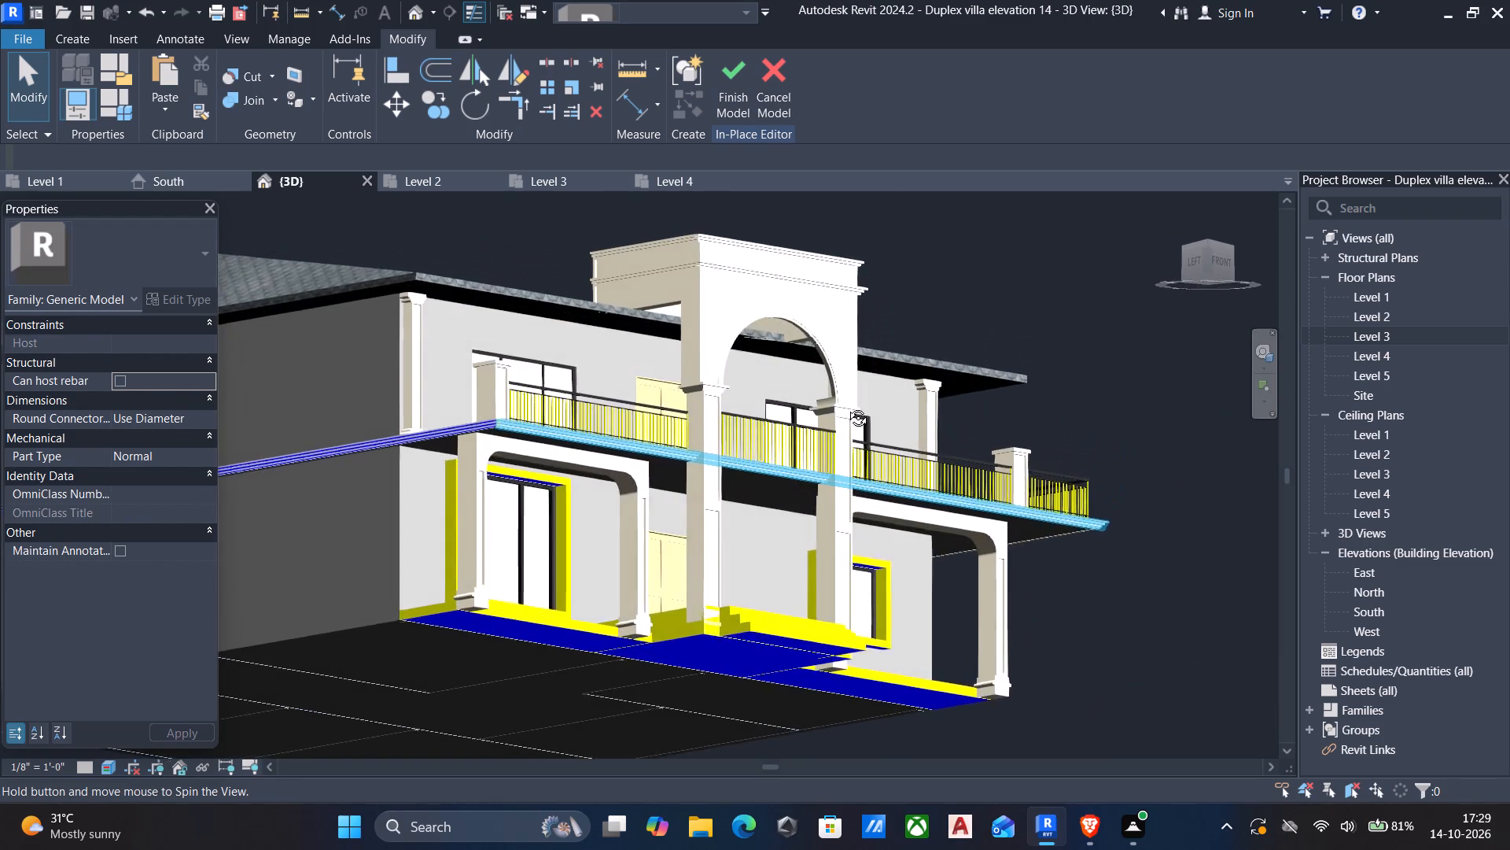
{"action": "middle_click_drag", "start_coordinate": [846, 406], "coordinate": [647, 393], "text": "shift"}
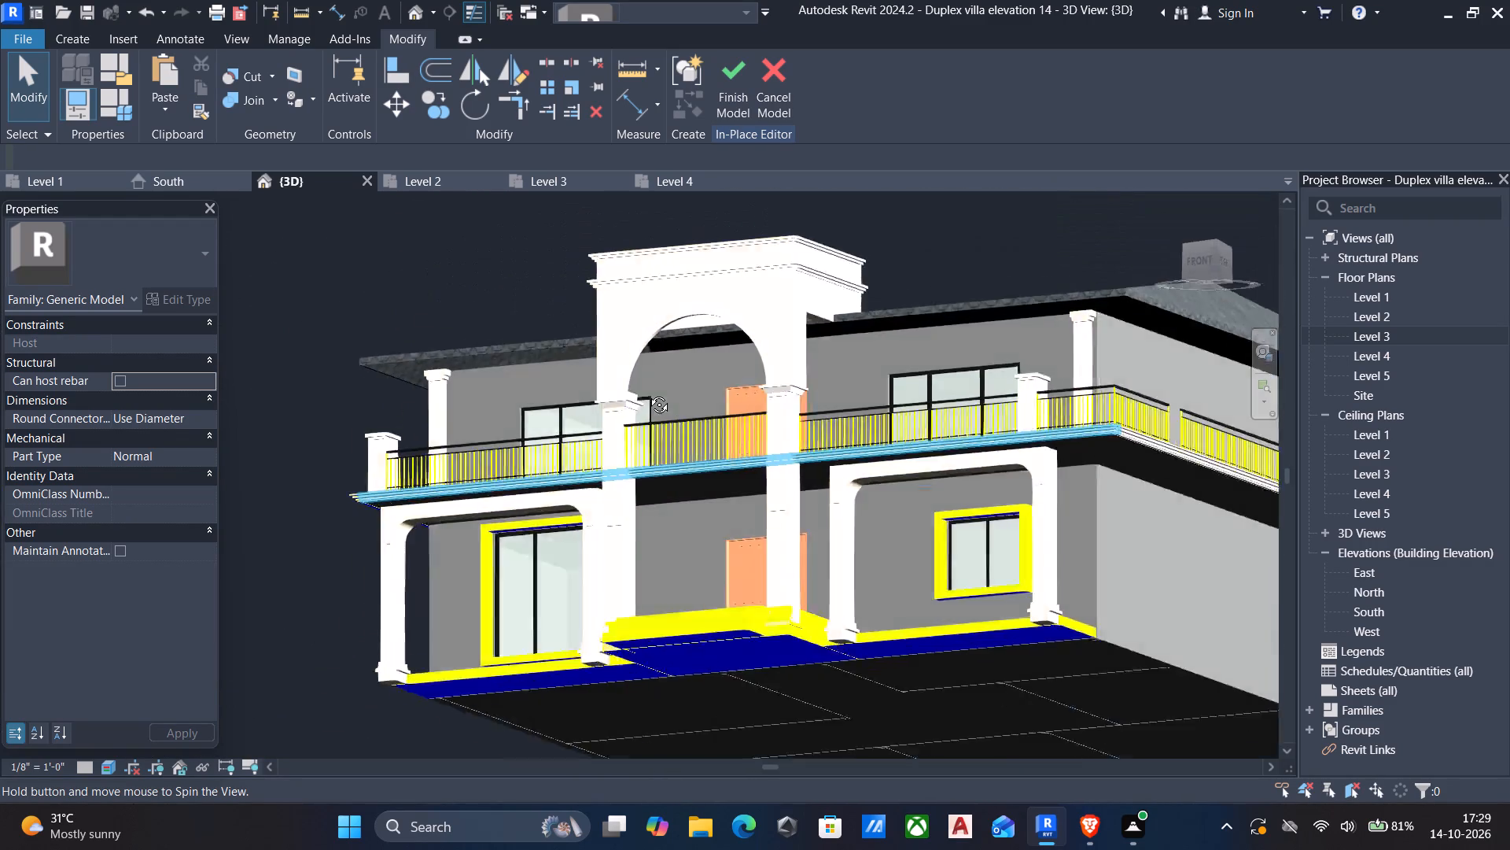
{"action": "middle_click_drag", "start_coordinate": [647, 393], "coordinate": [758, 373], "text": "shift"}
{"action": "scroll", "coordinate": [667, 408], "scroll_direction": "up", "scroll_amount": 5}
{"action": "scroll", "coordinate": [562, 287], "scroll_direction": "up", "scroll_amount": 5}
{"action": "scroll", "coordinate": [580, 292], "scroll_direction": "down", "scroll_amount": 8}
{"action": "scroll", "coordinate": [600, 328], "scroll_direction": "up", "scroll_amount": 1}
{"action": "scroll", "coordinate": [619, 345], "scroll_direction": "down", "scroll_amount": 5}
{"action": "middle_click_drag", "start_coordinate": [628, 360], "coordinate": [619, 533], "text": "shift"}
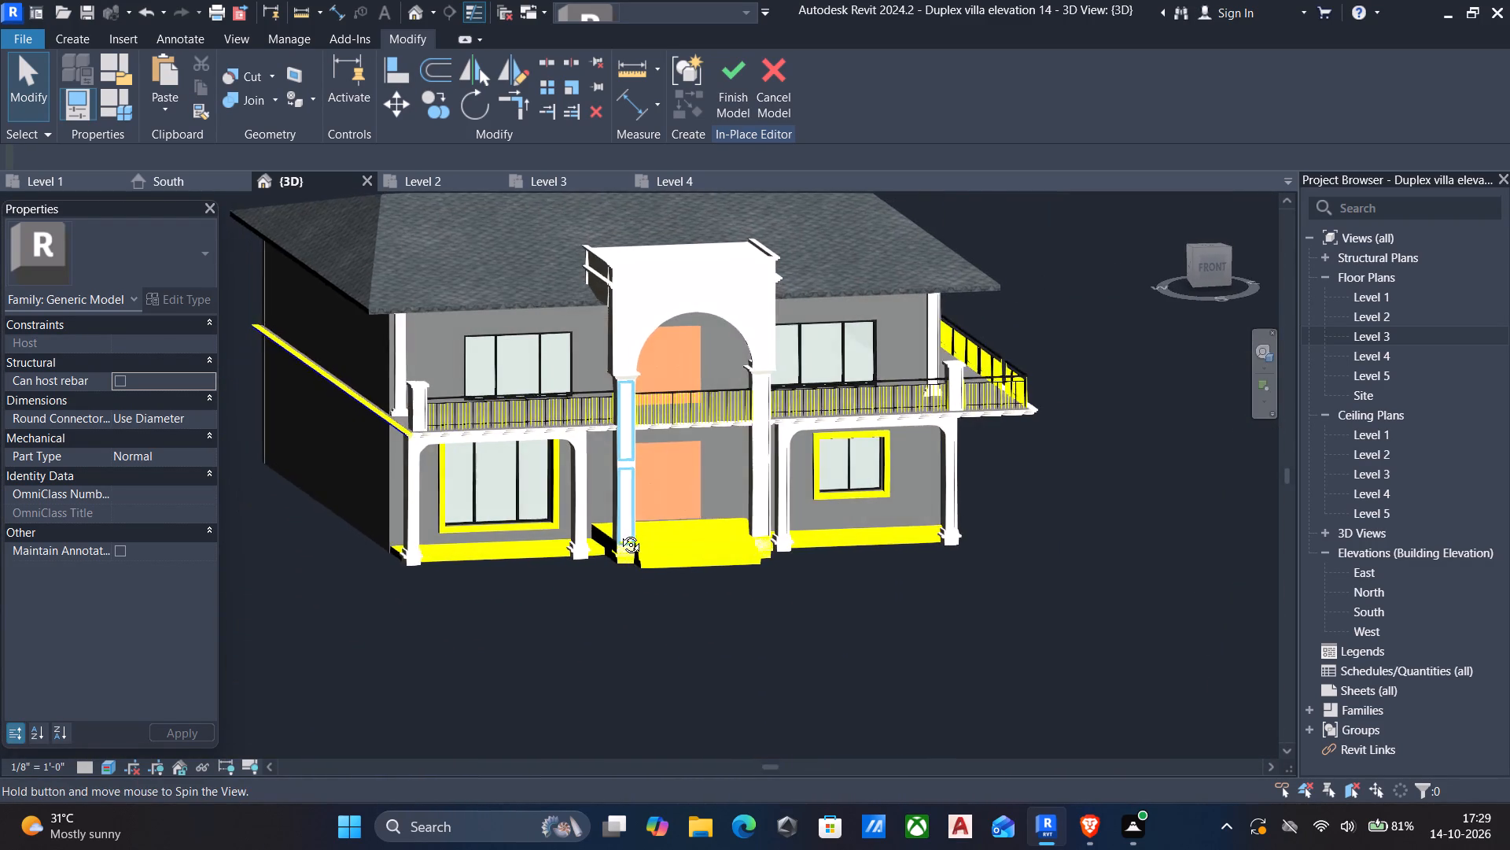
Assign the "warm irony colour" material to the surrounds of both ground-floor front windows and deselect them.
{"action": "middle_click_drag", "start_coordinate": [619, 533], "coordinate": [664, 530], "text": "shift"}
{"action": "scroll", "coordinate": [805, 489], "scroll_direction": "up", "scroll_amount": 3}
{"action": "left_click", "coordinate": [833, 497]}
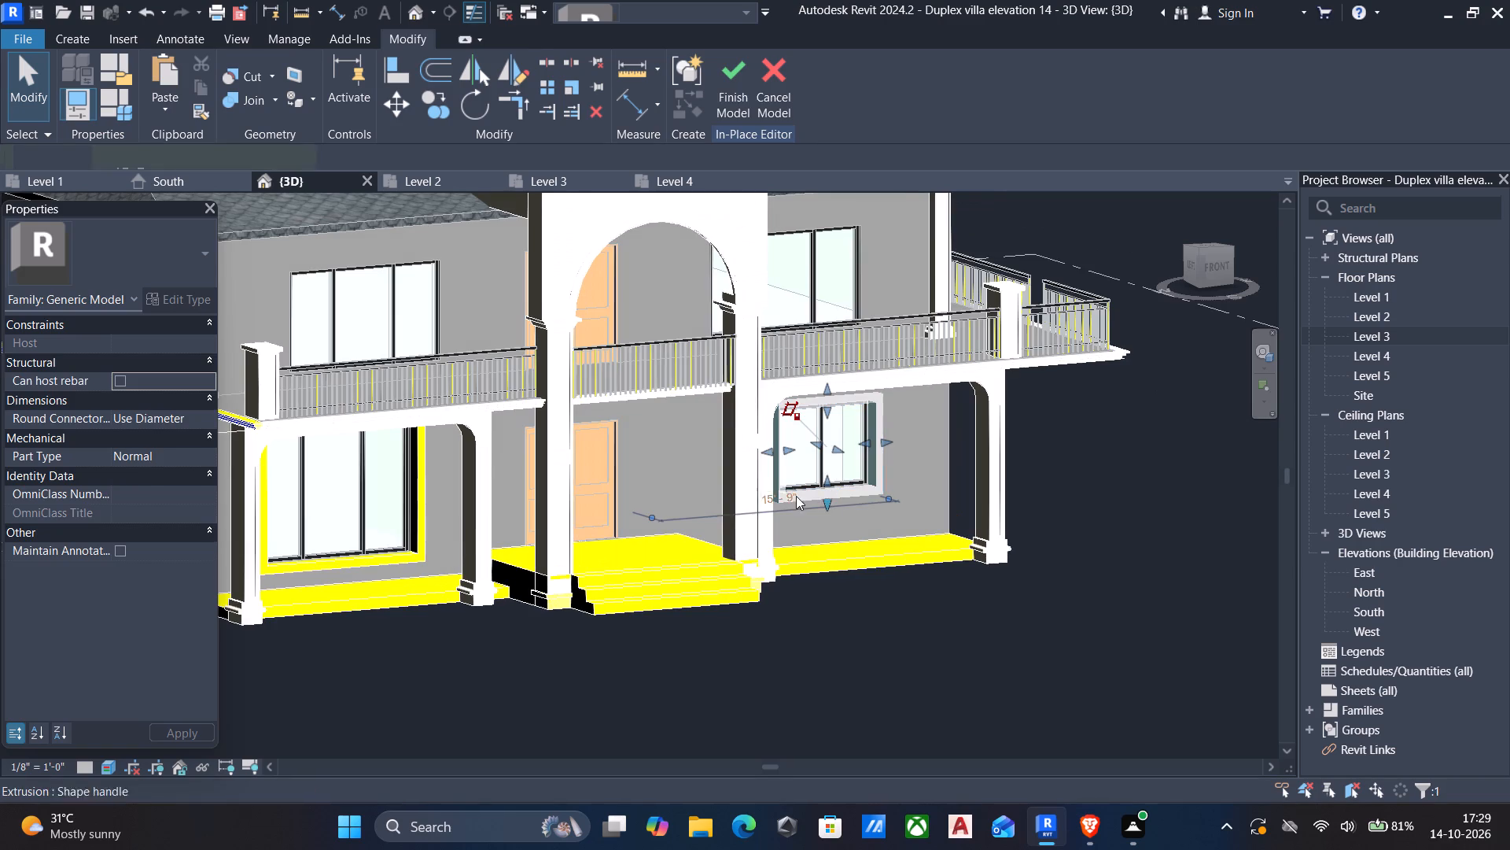
{"action": "left_click", "coordinate": [385, 561], "text": "ctrl"}
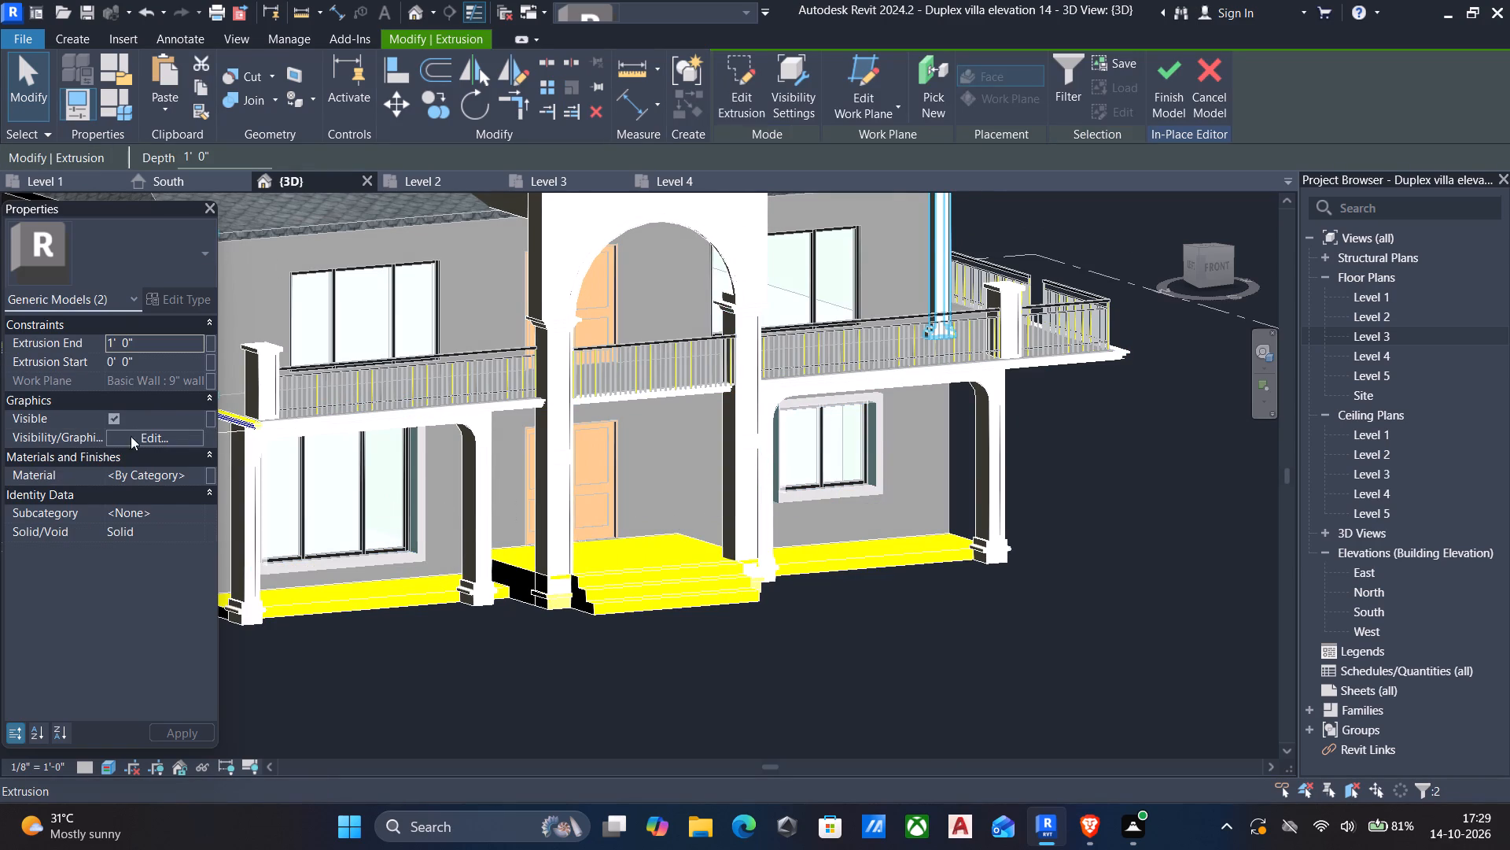
{"action": "left_click", "coordinate": [201, 475]}
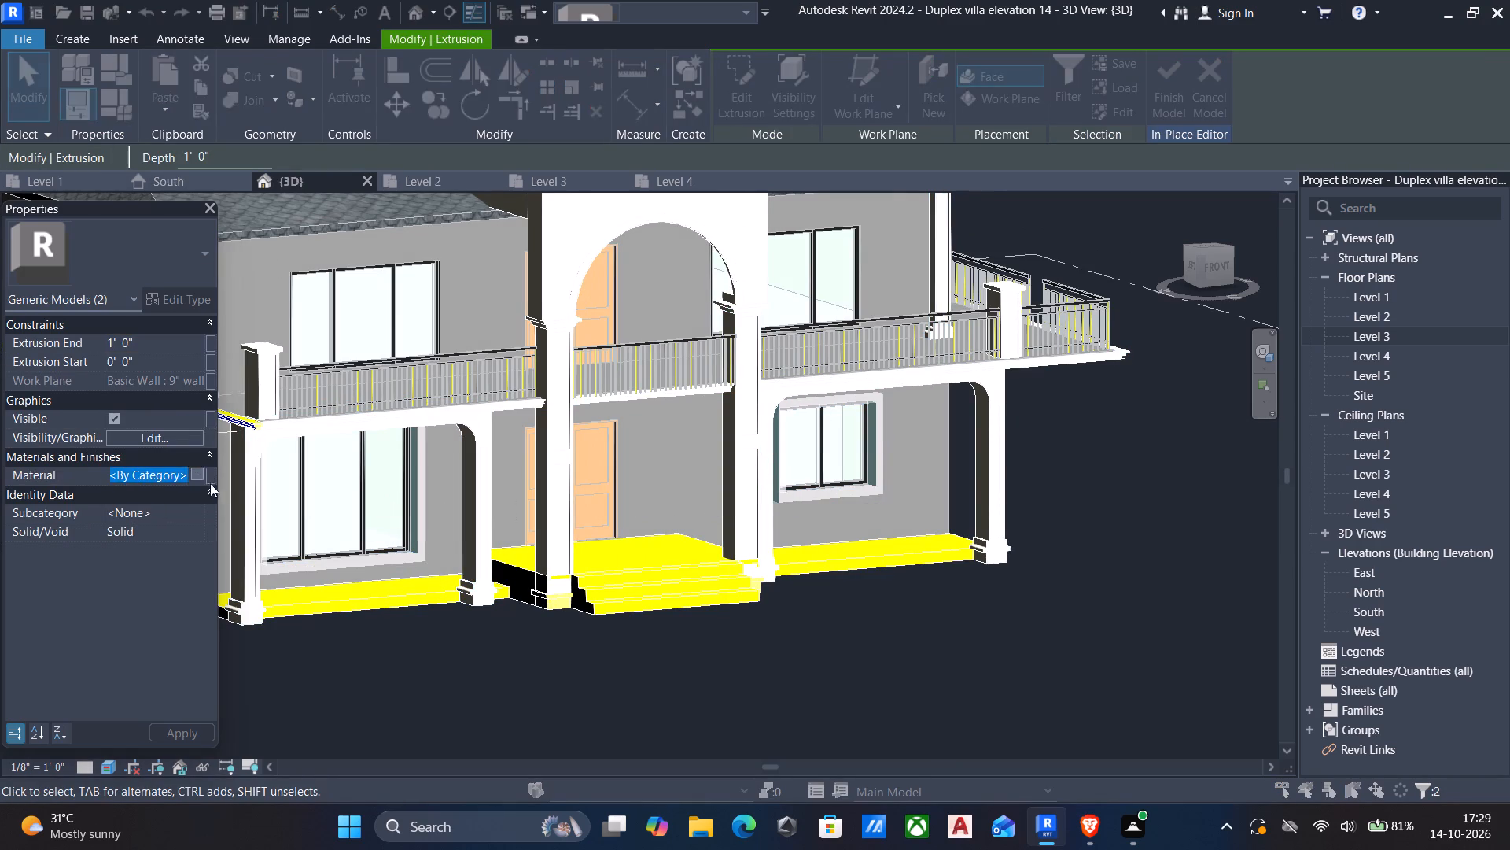
{"action": "scroll", "coordinate": [197, 418], "scroll_direction": "down", "scroll_amount": 6}
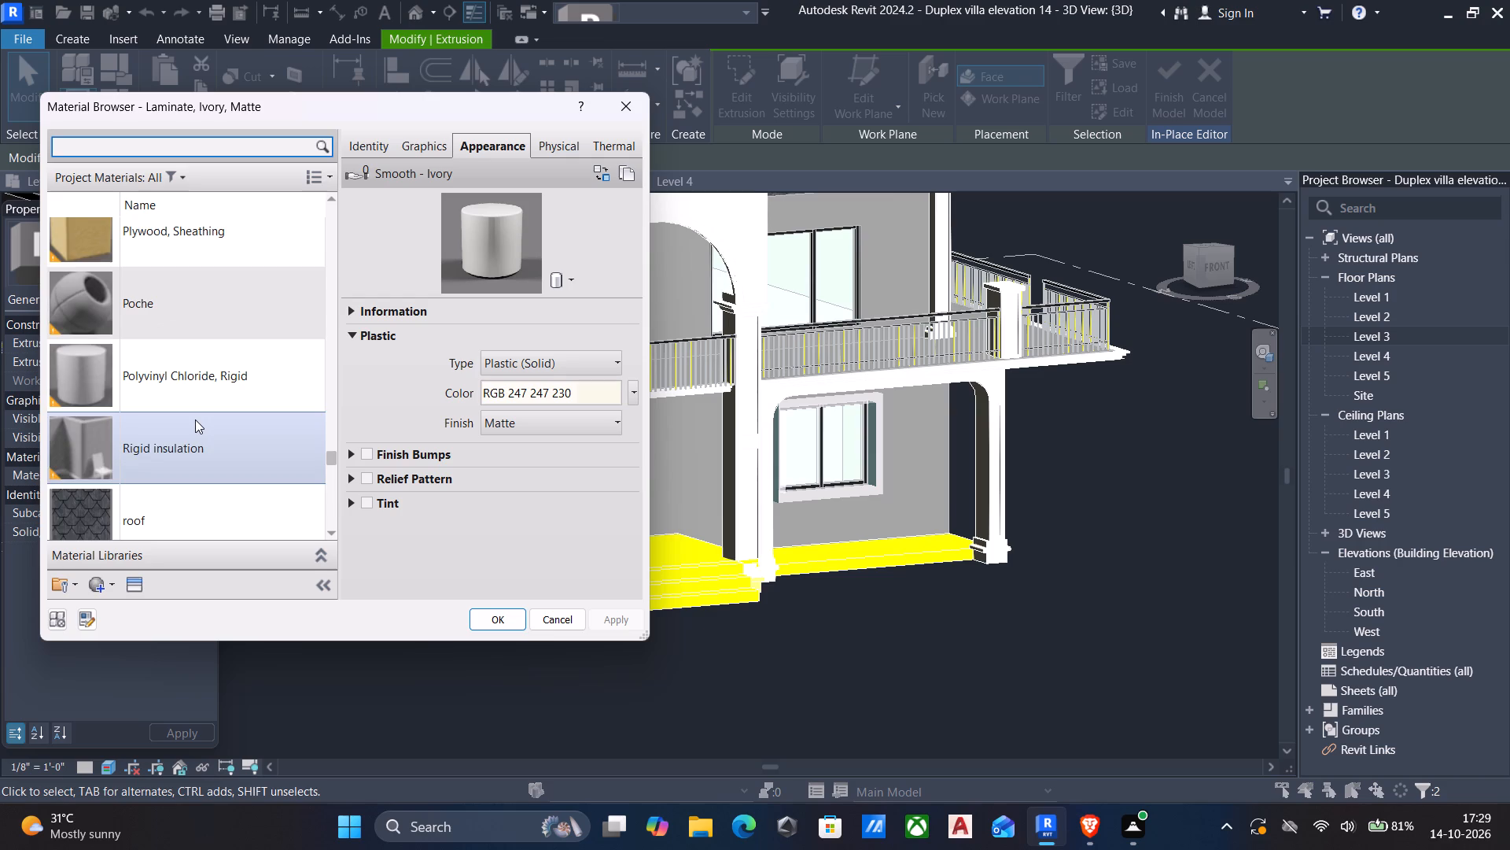
{"action": "scroll", "coordinate": [195, 419], "scroll_direction": "down", "scroll_amount": 12}
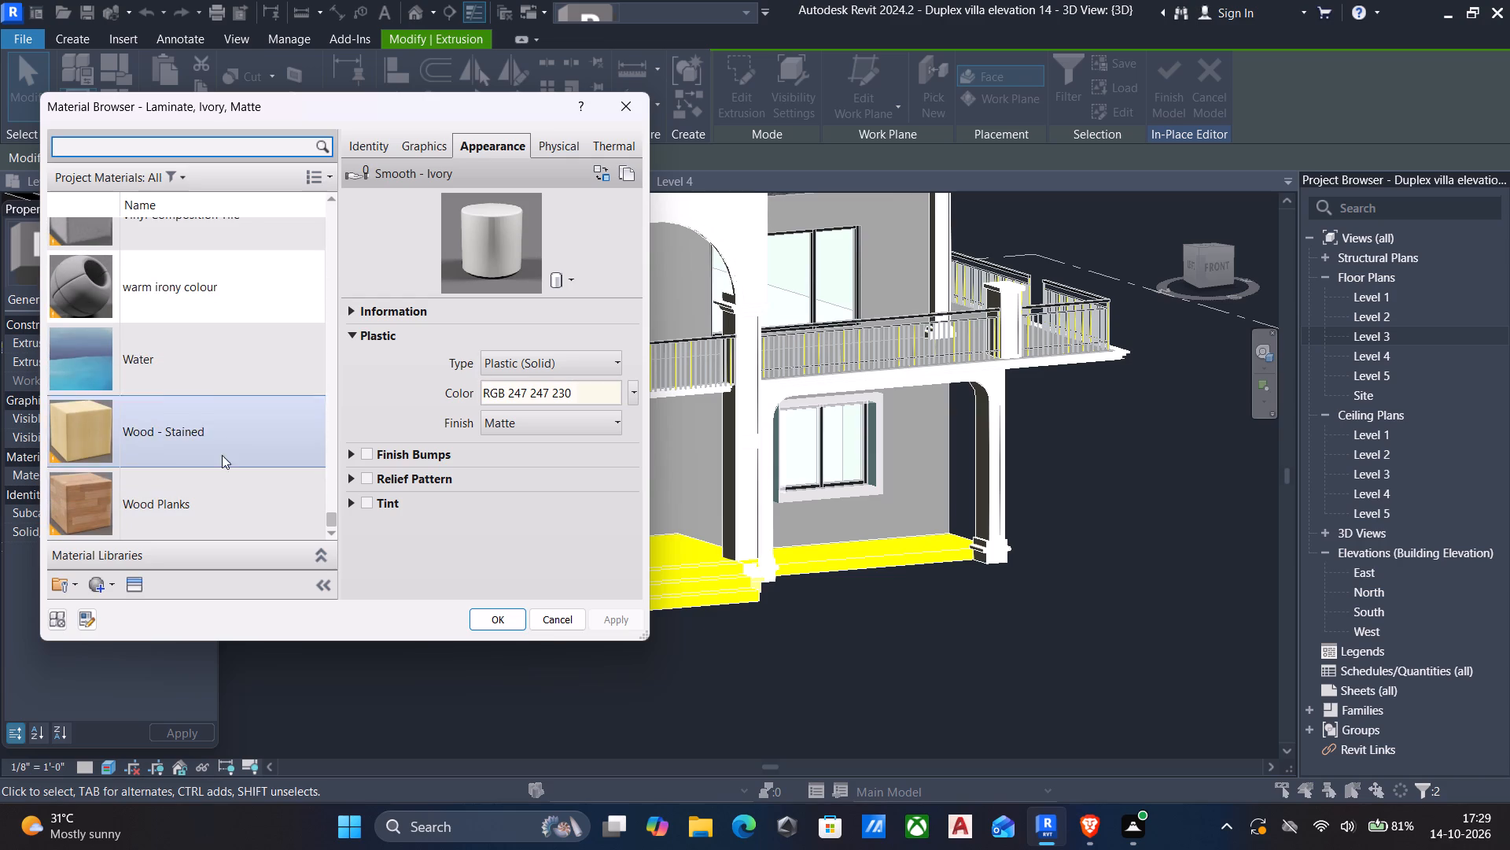
{"action": "left_click", "coordinate": [175, 297]}
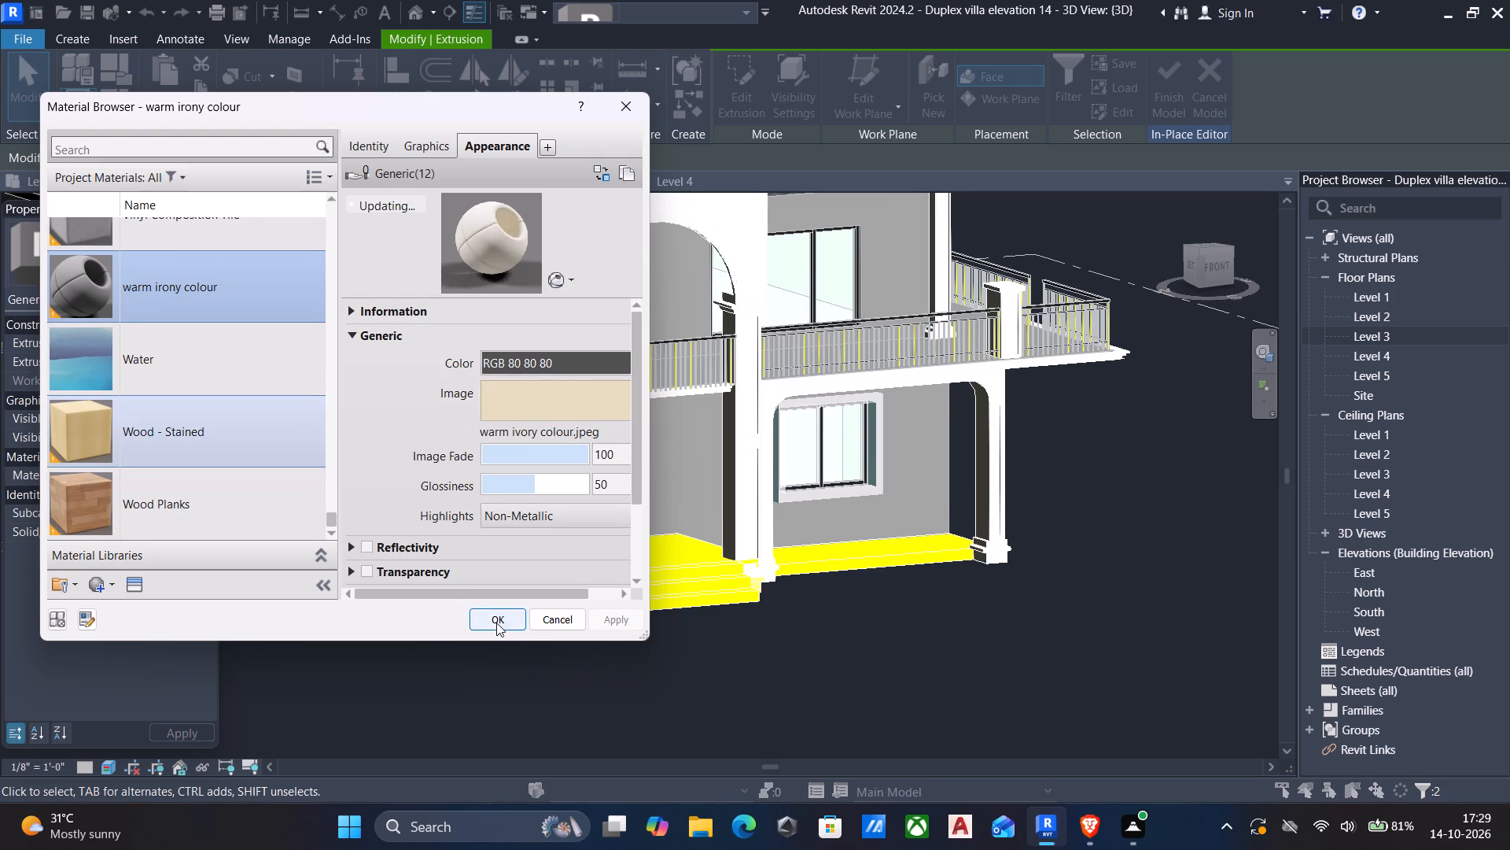
{"action": "left_click", "coordinate": [496, 623]}
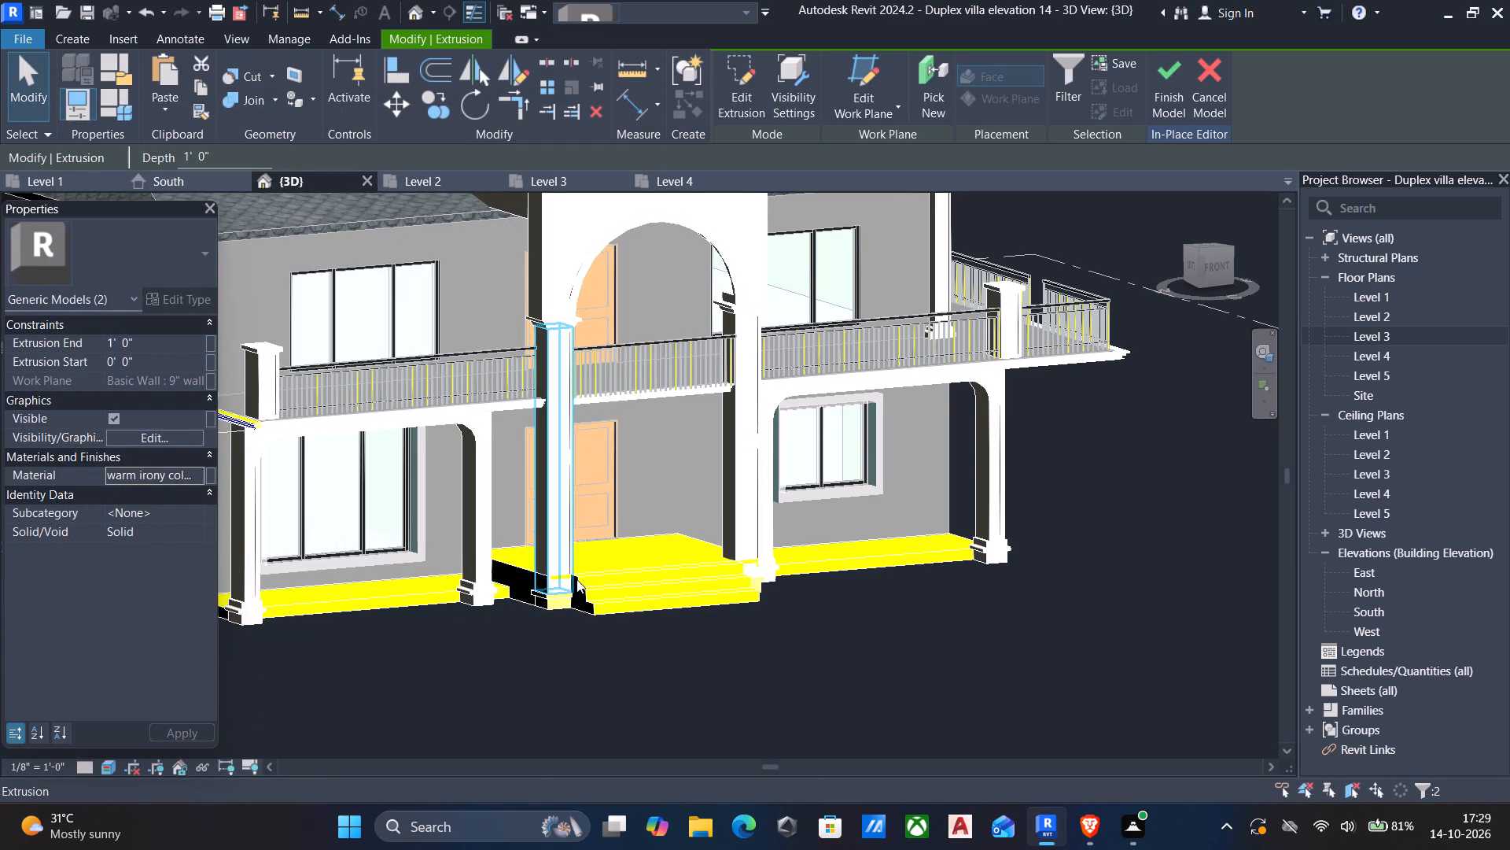
{"action": "scroll", "coordinate": [558, 587], "scroll_direction": "up", "scroll_amount": 5}
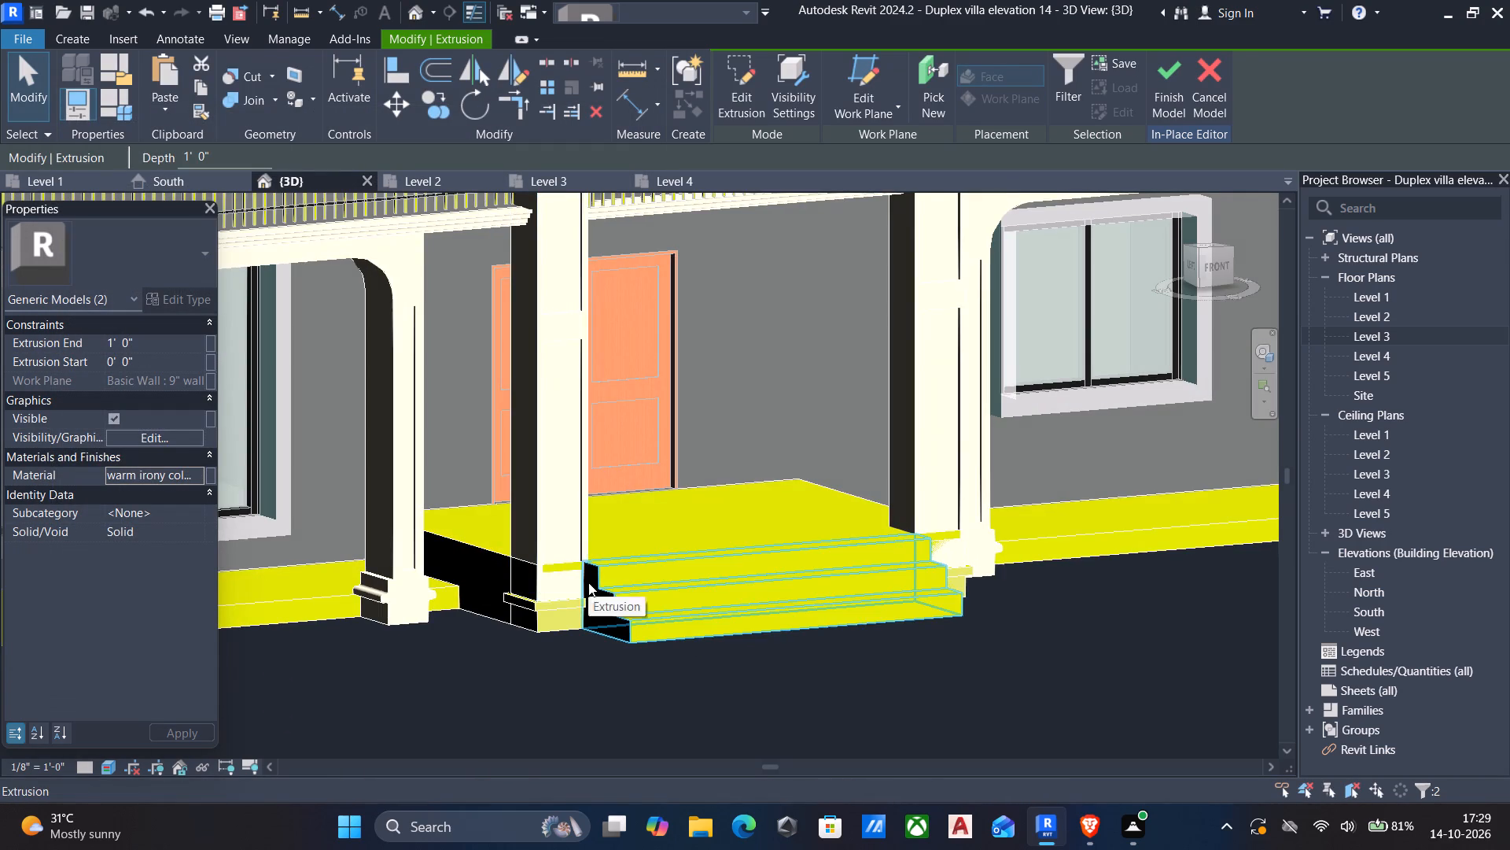
{"action": "key", "text": "Escape"}
Assign the "Laminate, Ivory, Matte" material to the base moulding extrusions of both entrance columns and deselect them.
{"action": "scroll", "coordinate": [577, 571], "scroll_direction": "up", "scroll_amount": 5}
{"action": "scroll", "coordinate": [553, 566], "scroll_direction": "down", "scroll_amount": 4}
{"action": "middle_click_drag", "start_coordinate": [547, 570], "coordinate": [570, 620], "text": "shift"}
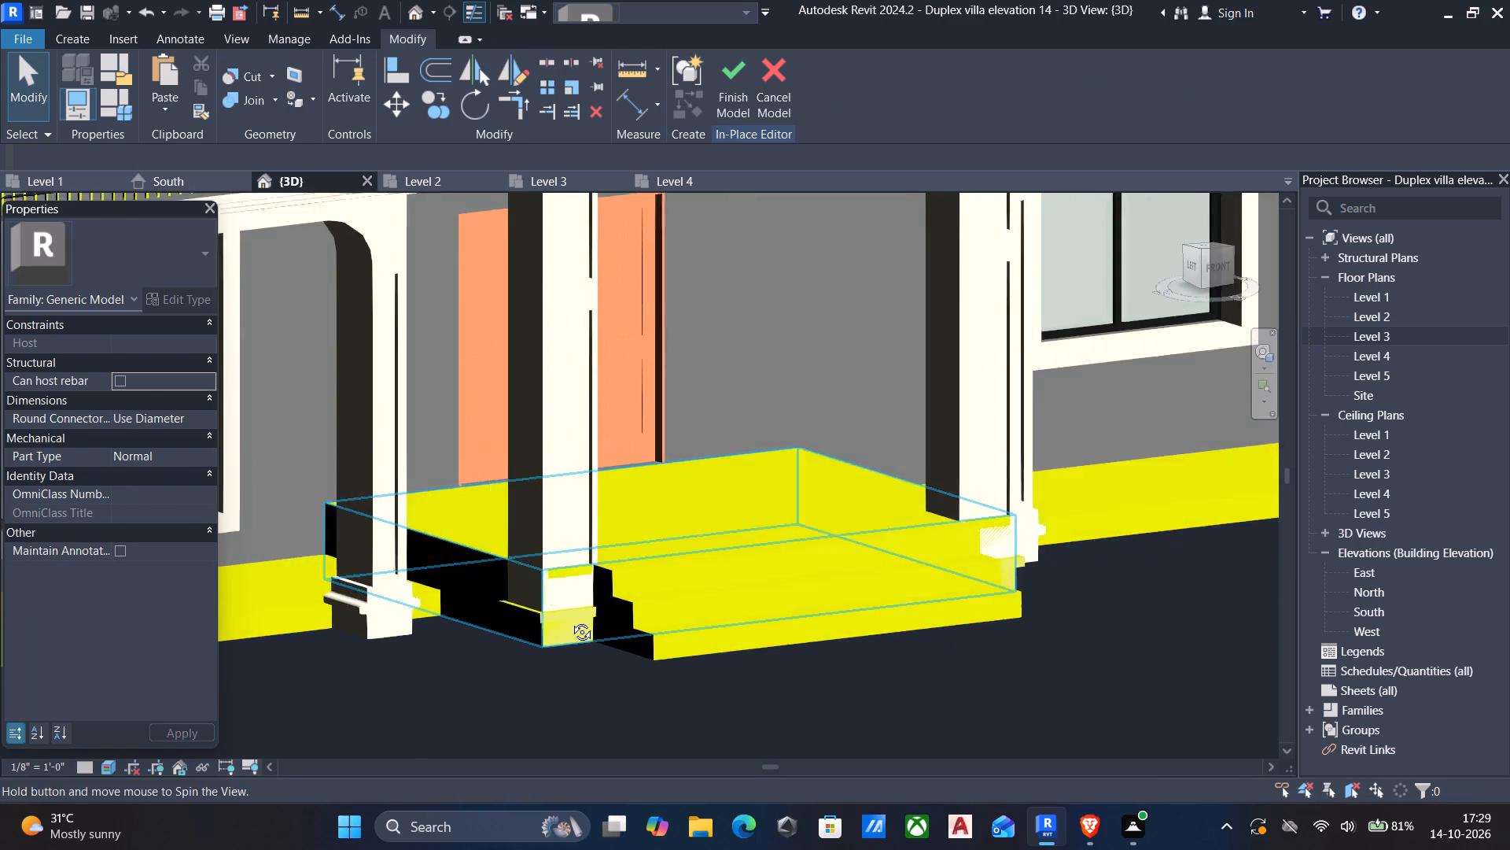
{"action": "middle_click_drag", "start_coordinate": [570, 620], "coordinate": [588, 656], "text": "shift"}
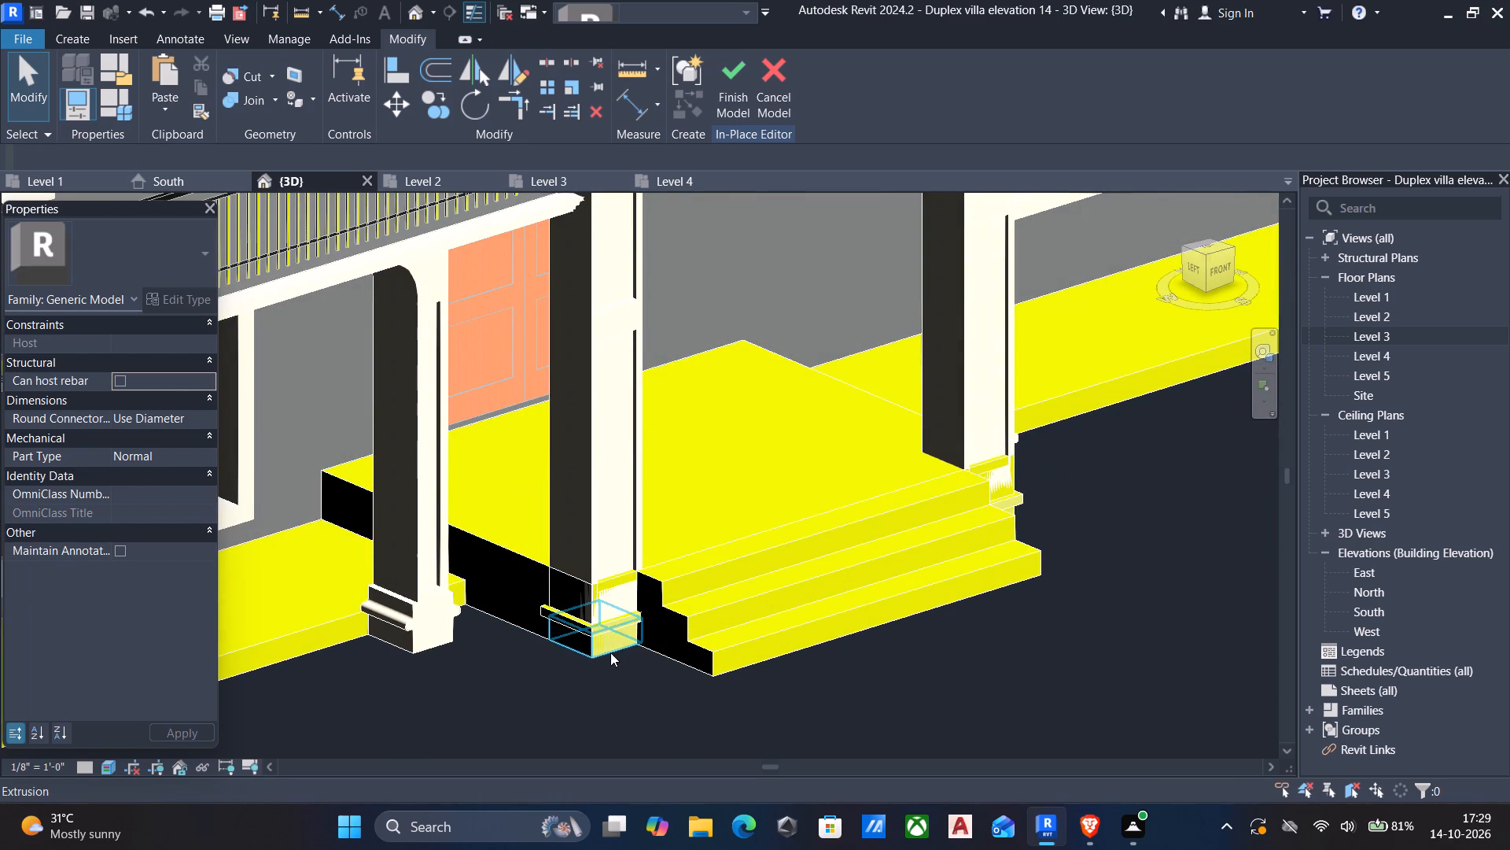
{"action": "left_click", "coordinate": [591, 631]}
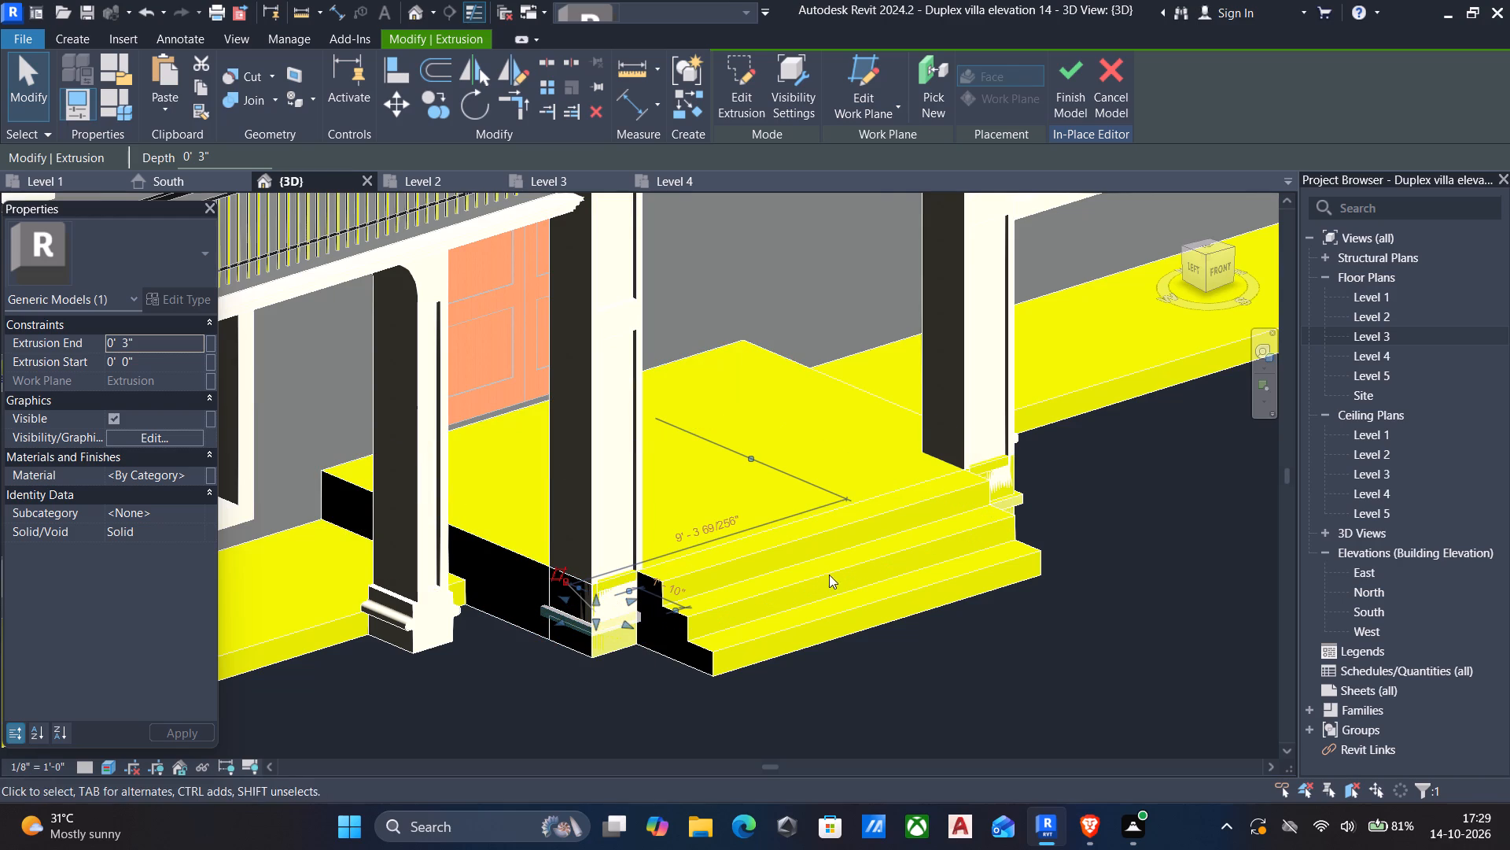
{"action": "middle_click_drag", "start_coordinate": [819, 529], "coordinate": [763, 527], "text": "shift"}
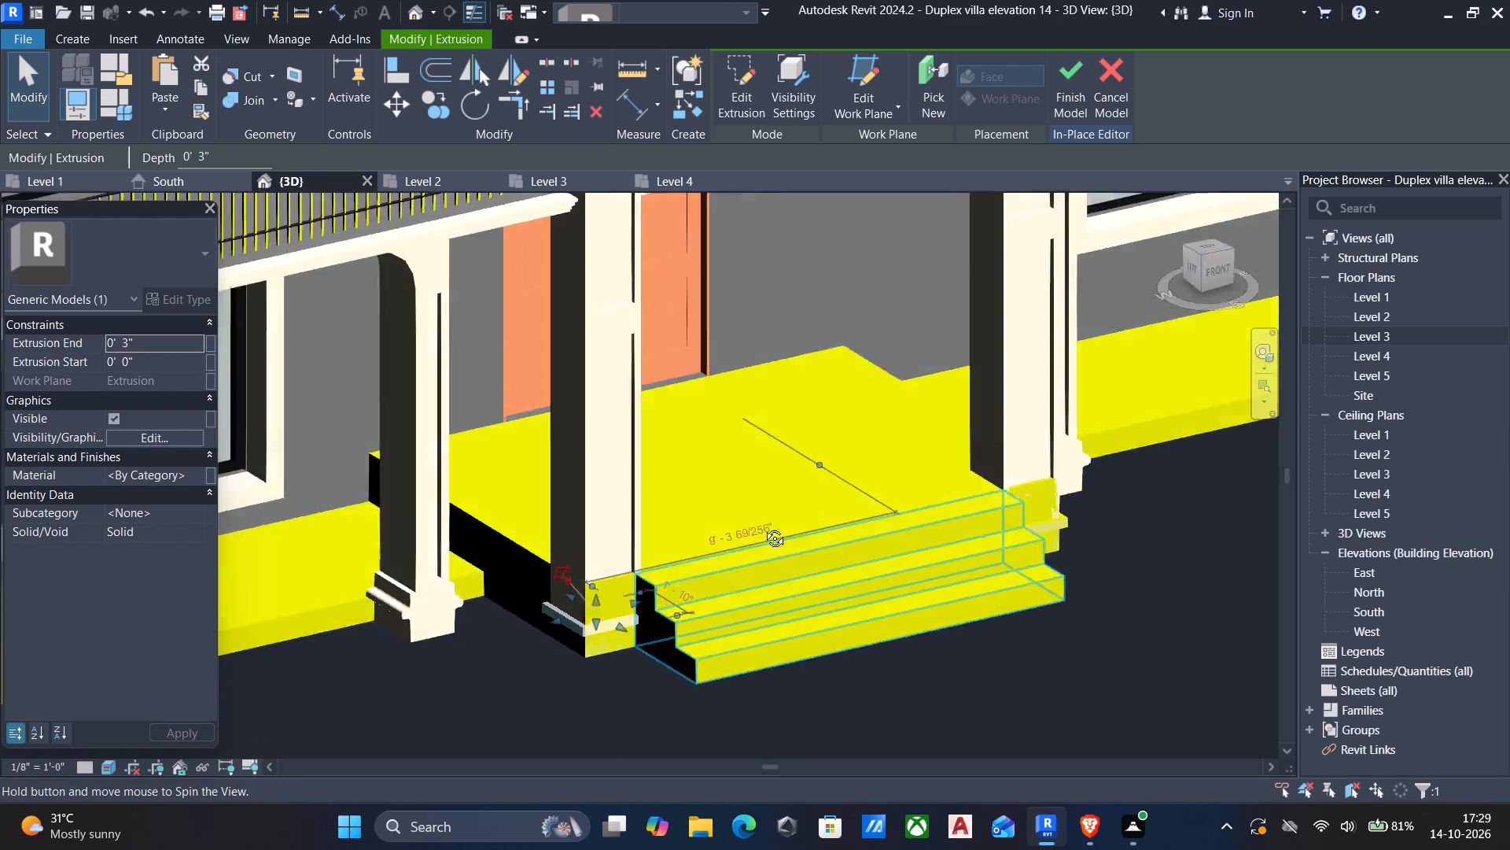
{"action": "middle_click_drag", "start_coordinate": [763, 527], "coordinate": [660, 501], "text": "shift"}
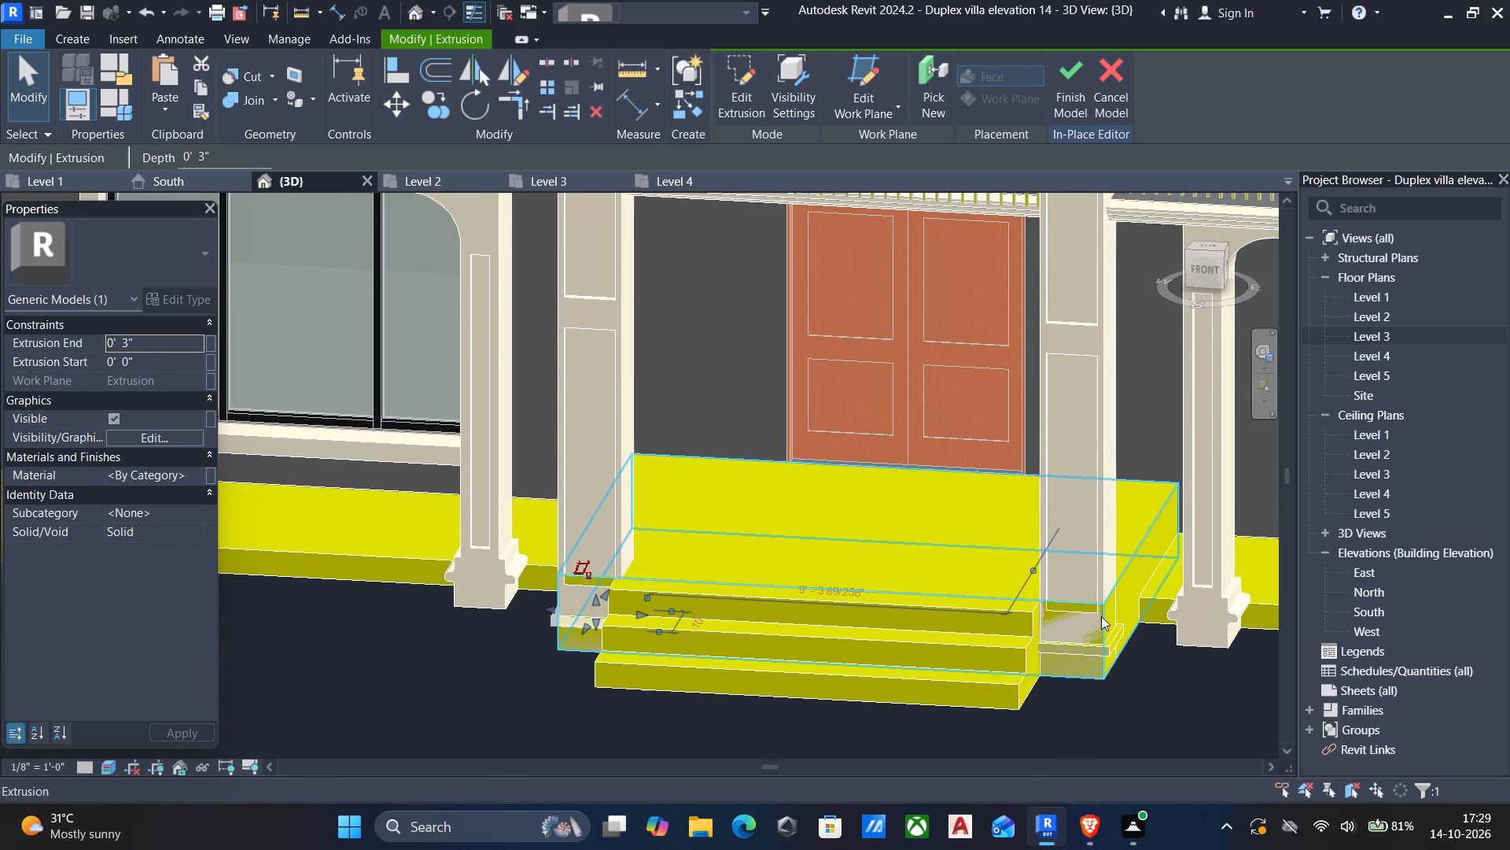
{"action": "left_click", "coordinate": [1106, 651], "text": "ctrl"}
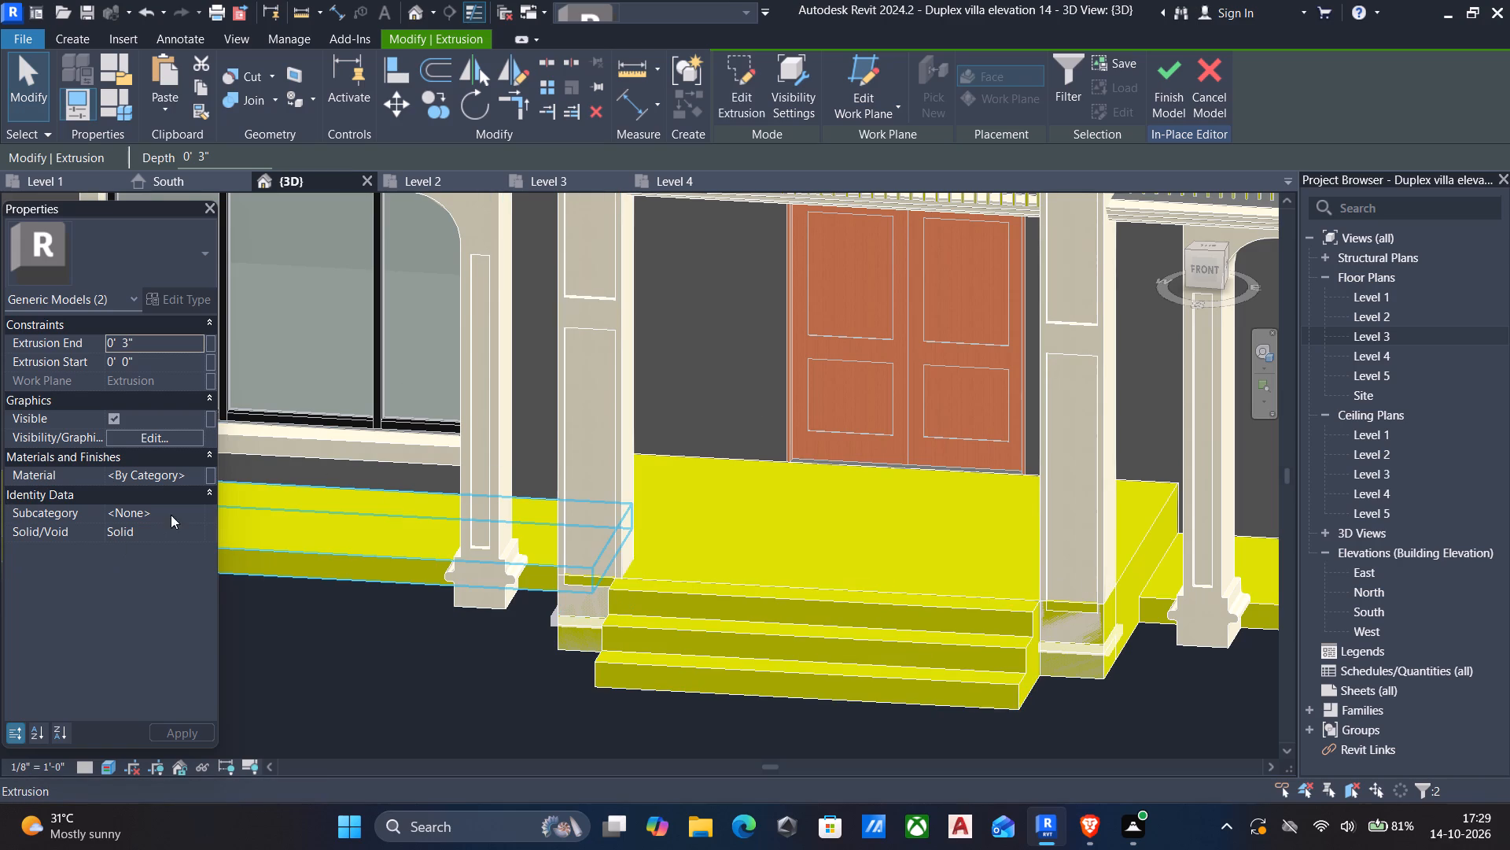
{"action": "left_click", "coordinate": [195, 469]}
{"action": "scroll", "coordinate": [219, 464], "scroll_direction": "up", "scroll_amount": 4}
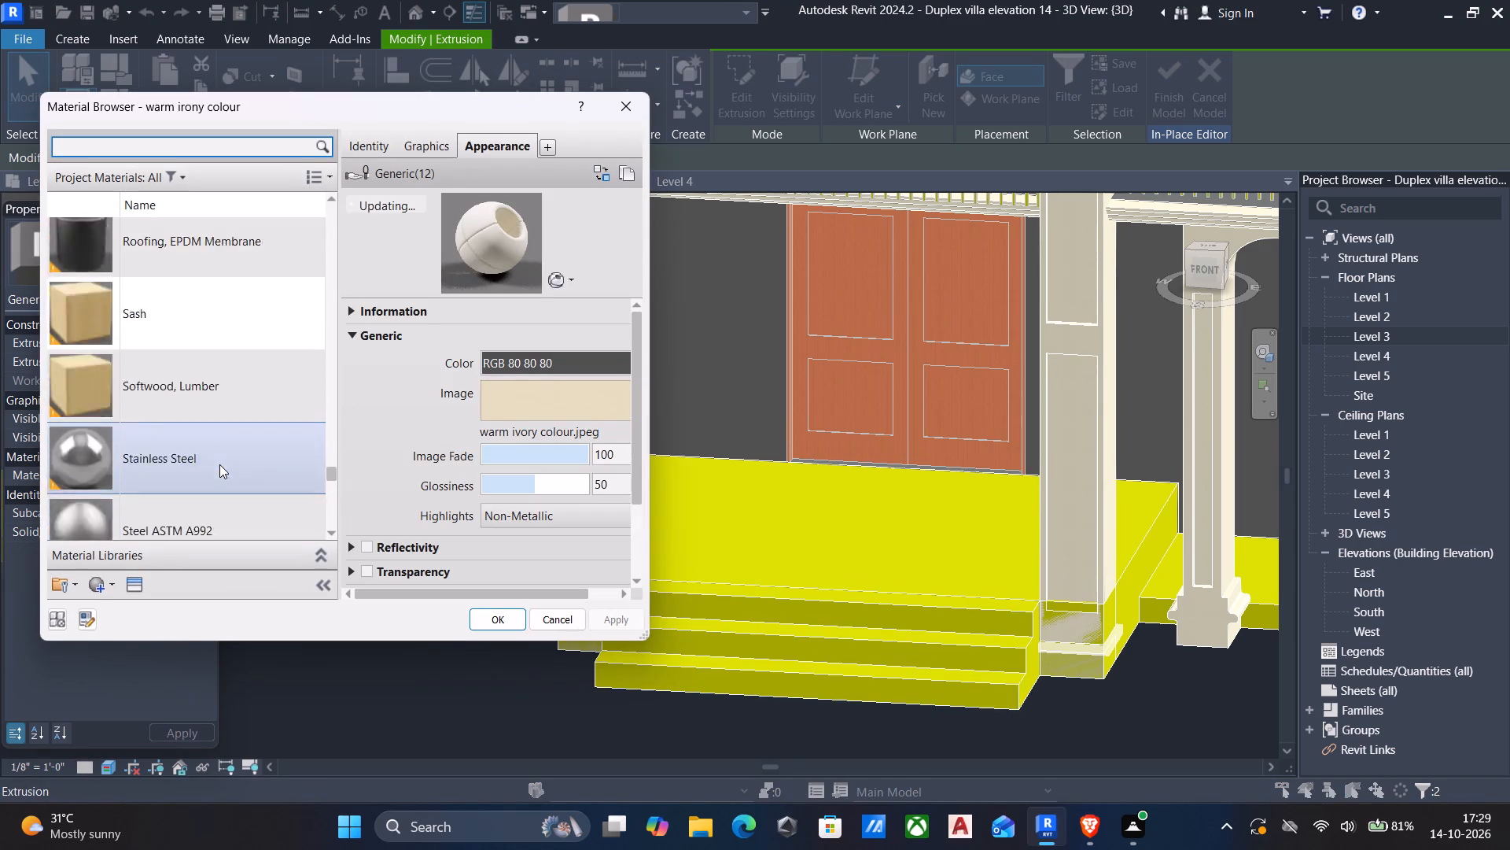
{"action": "scroll", "coordinate": [219, 464], "scroll_direction": "up", "scroll_amount": 9}
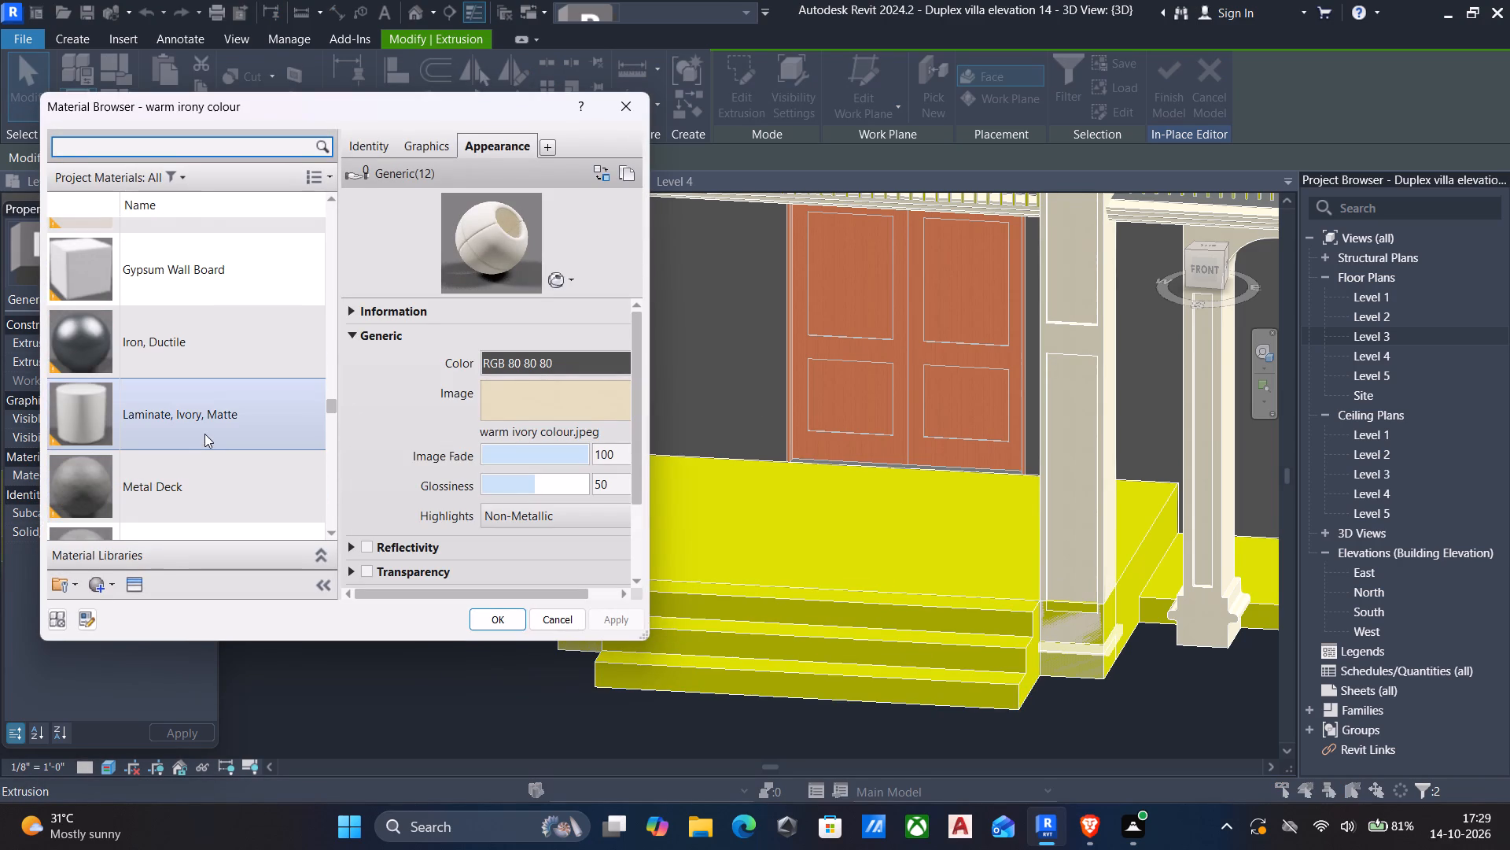
{"action": "left_click", "coordinate": [204, 434]}
{"action": "left_click", "coordinate": [503, 615]}
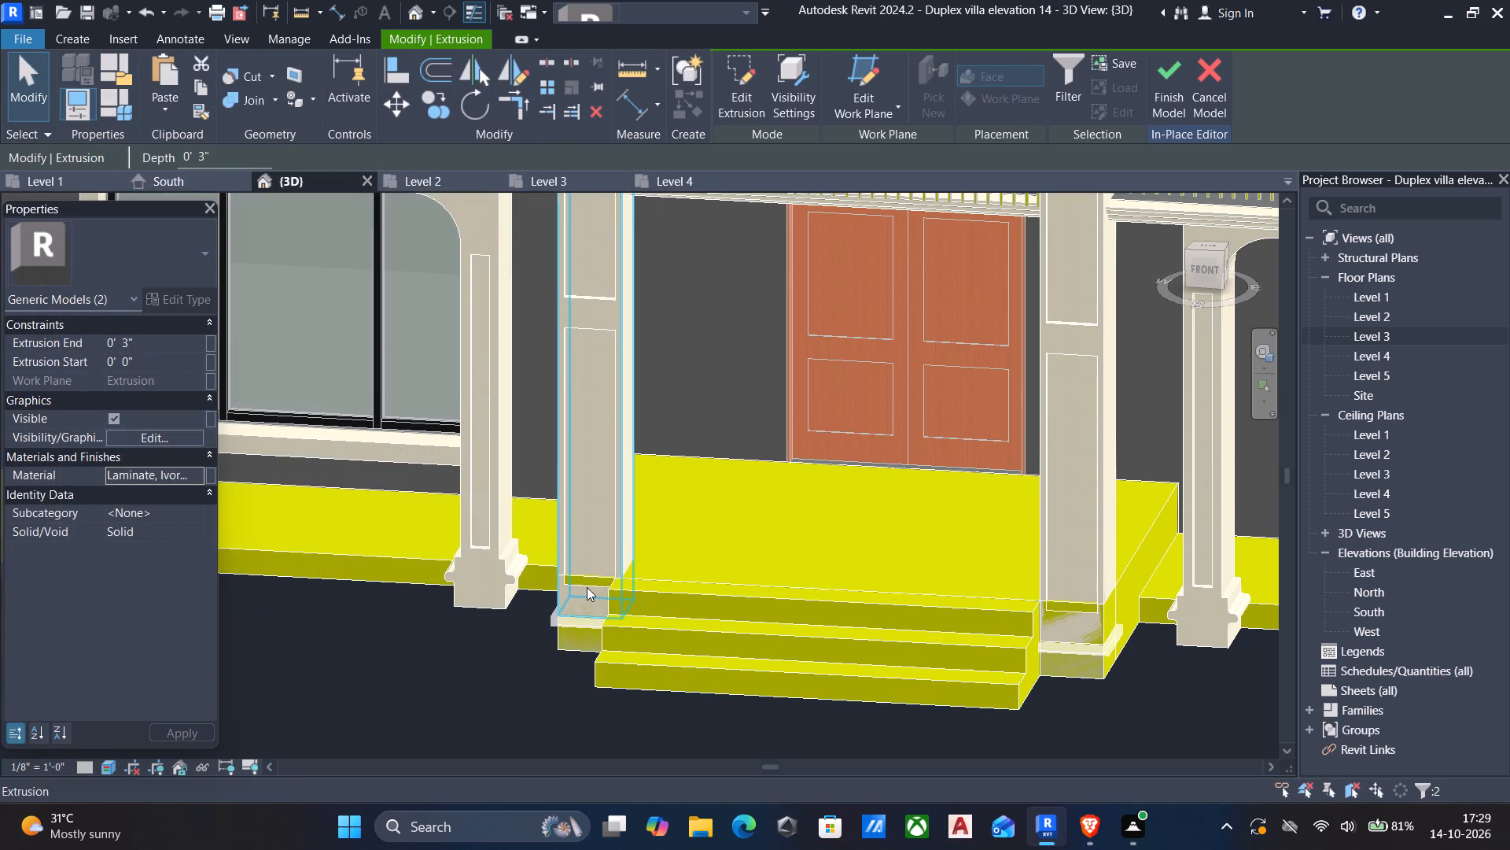
{"action": "key", "text": "Escape"}
Finish editing the in-place generic model that holds the facade elements.
{"action": "scroll", "coordinate": [579, 587], "scroll_direction": "down", "scroll_amount": 4}
{"action": "middle_click_drag", "start_coordinate": [579, 587], "coordinate": [620, 582], "text": "shift"}
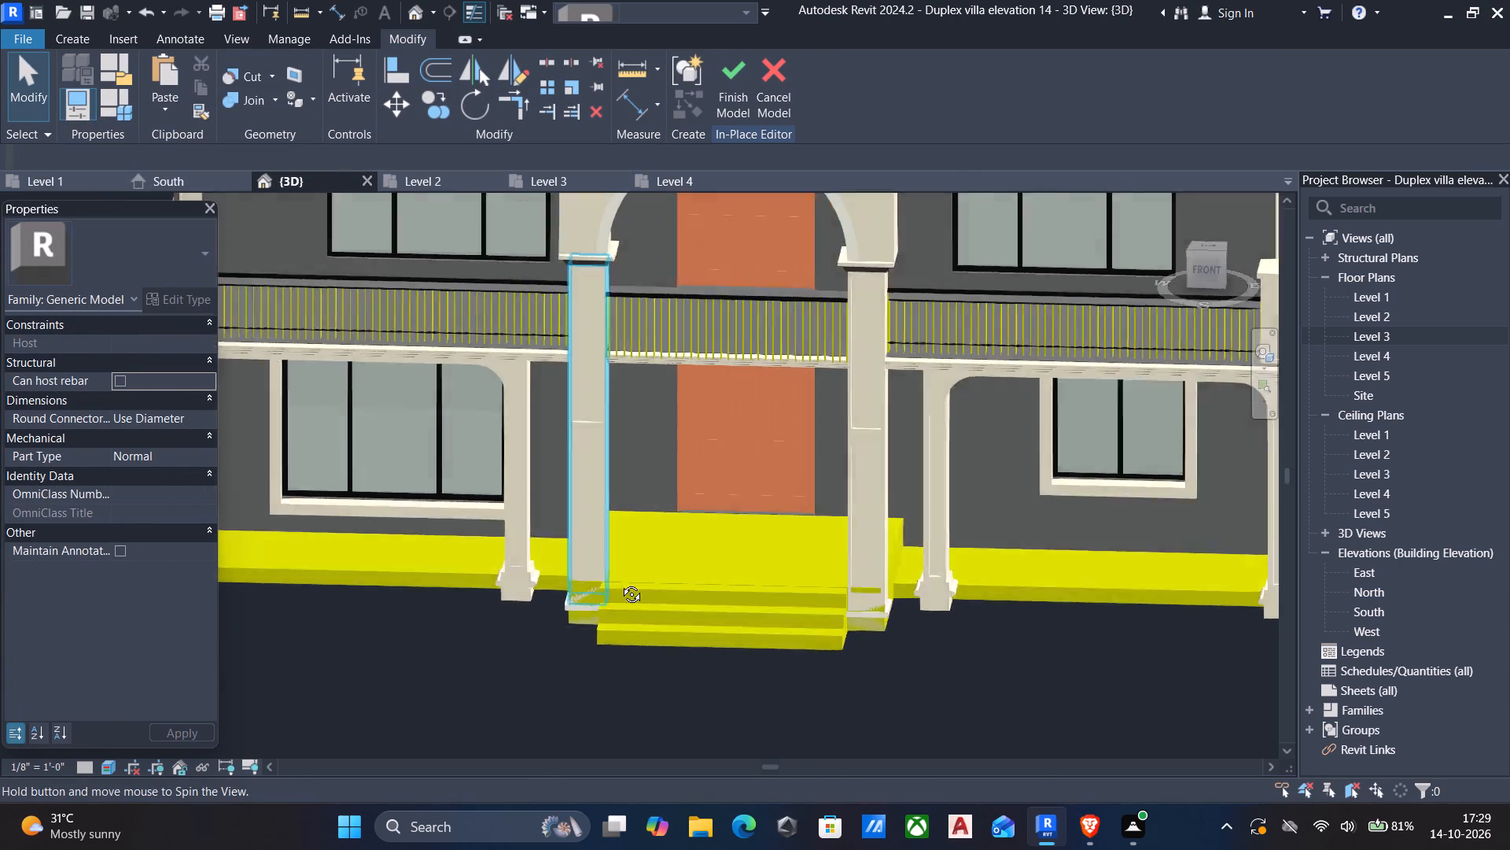
{"action": "middle_click_drag", "start_coordinate": [620, 582], "coordinate": [511, 585], "text": "shift"}
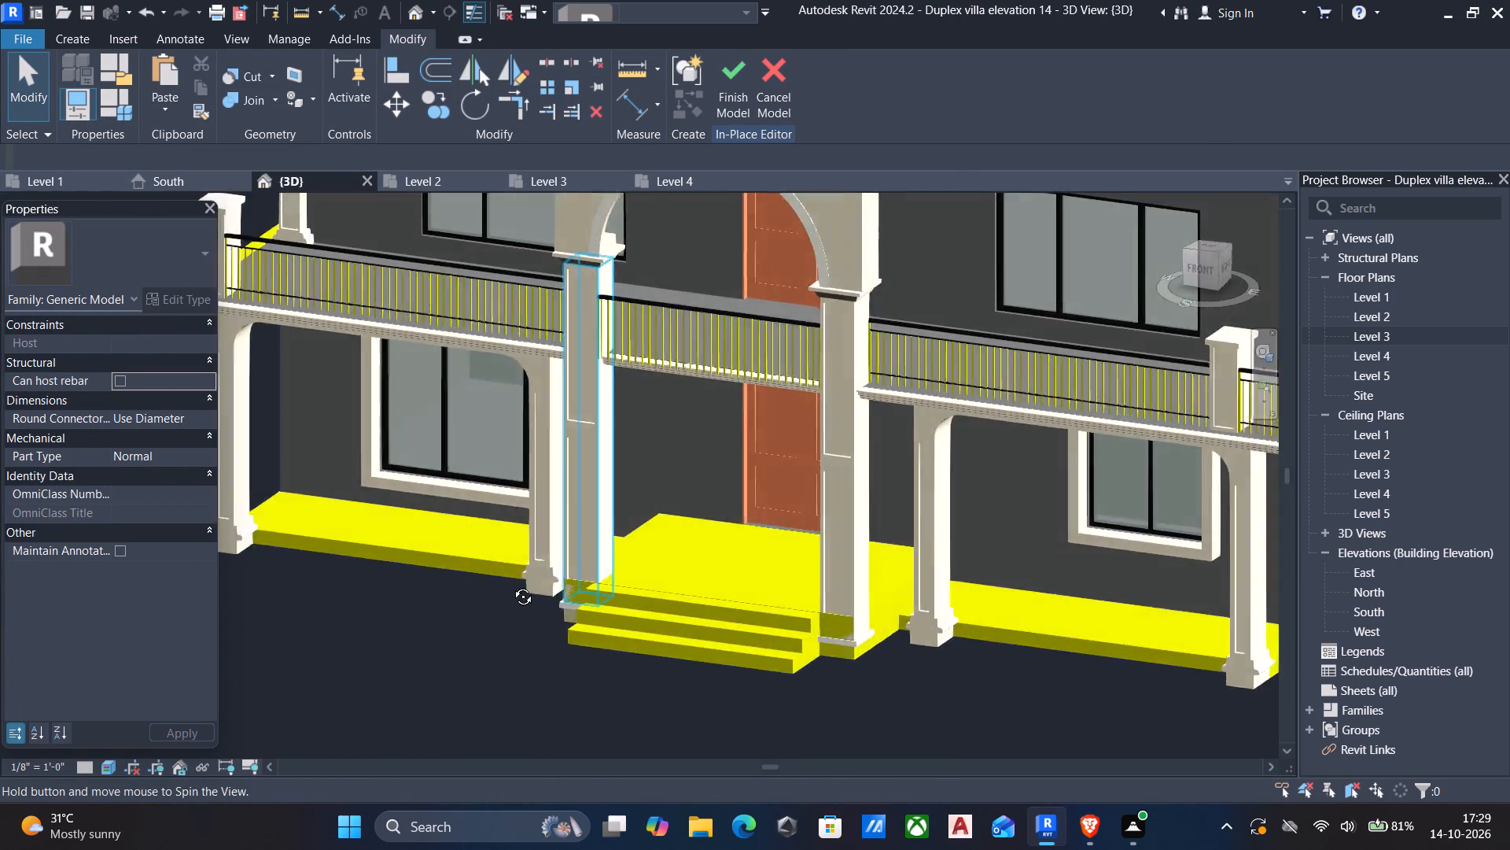
{"action": "middle_click_drag", "start_coordinate": [511, 585], "coordinate": [645, 532], "text": "shift"}
{"action": "scroll", "coordinate": [645, 532], "scroll_direction": "down", "scroll_amount": 2, "text": "shift"}
{"action": "middle_click_drag", "start_coordinate": [645, 532], "coordinate": [812, 545], "text": "shift"}
{"action": "middle_click_drag", "start_coordinate": [812, 545], "coordinate": [823, 575]}
{"action": "scroll", "coordinate": [820, 575], "scroll_direction": "down", "scroll_amount": 3}
{"action": "middle_click_drag", "start_coordinate": [823, 575], "coordinate": [850, 585]}
{"action": "type", "text": "wa"}
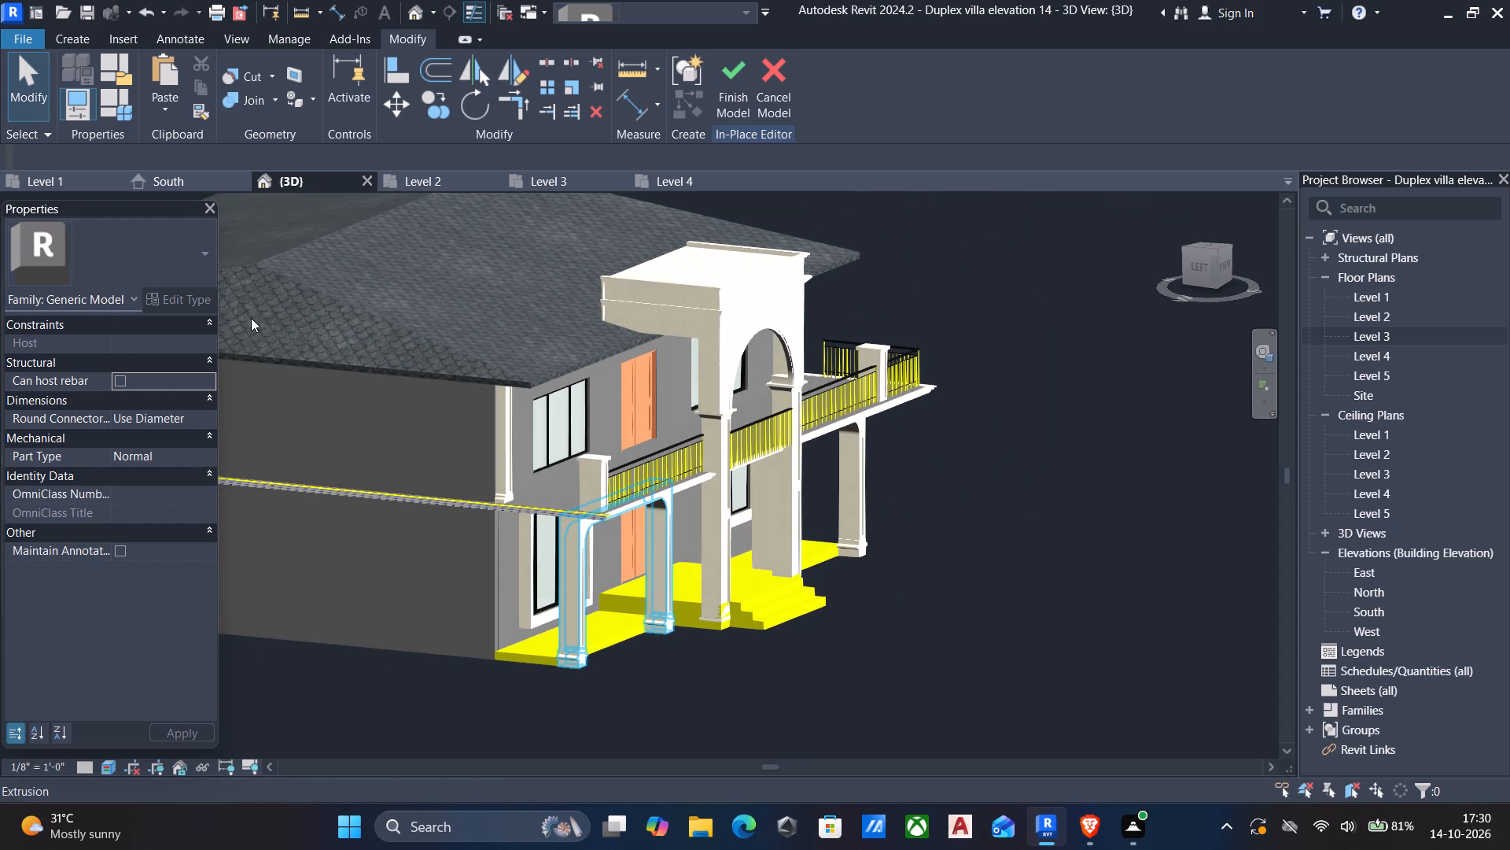
{"action": "left_click", "coordinate": [740, 59]}
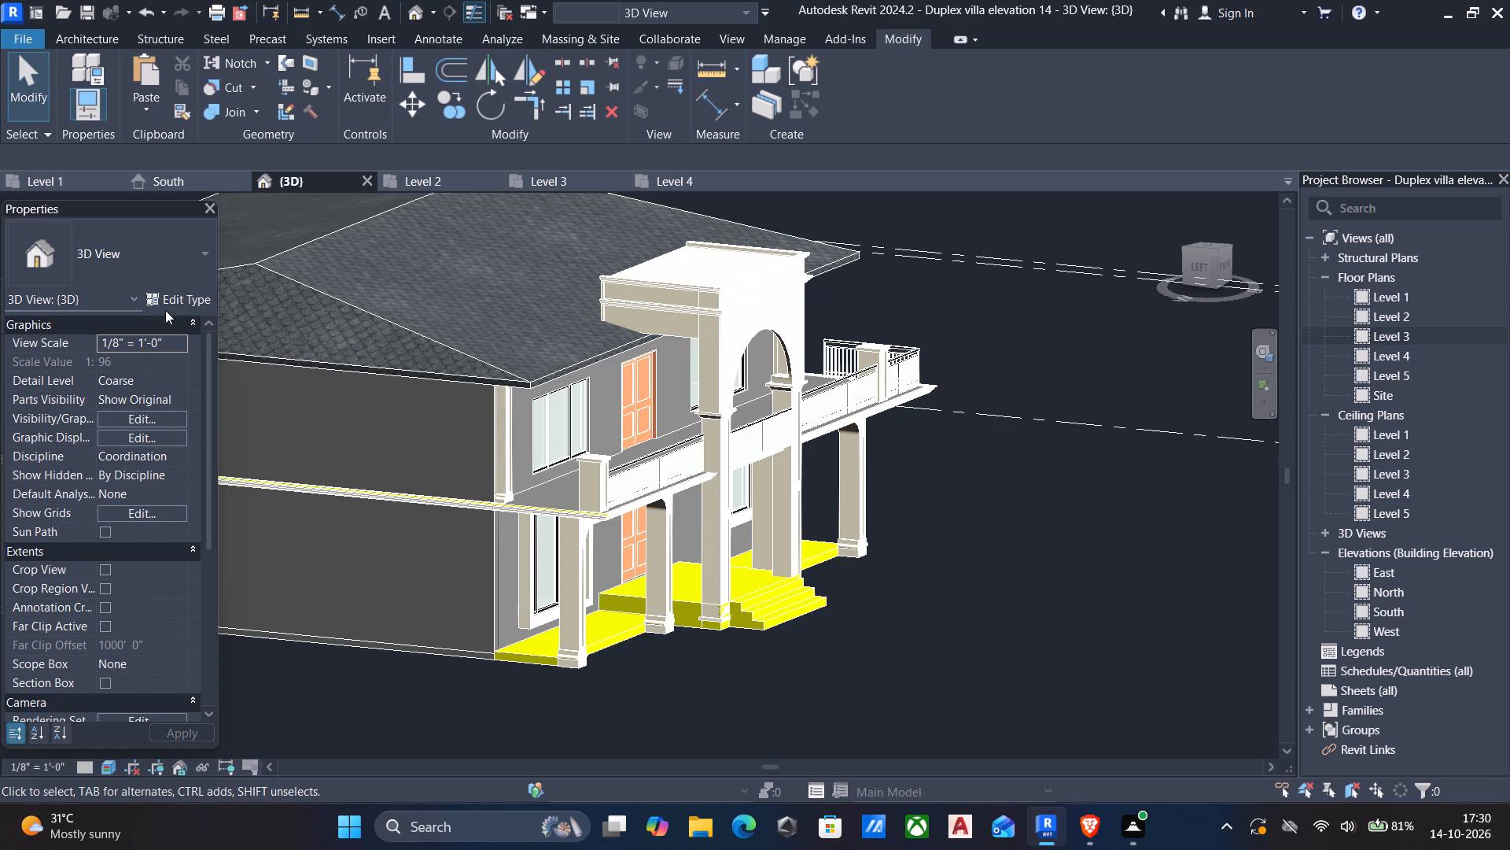
Set the structure layer material of the Basic Wall type 9" wall to "Laminate, Ivory, Matte" and leave the Wall command.
{"action": "key", "text": "w"}
{"action": "key", "text": "a"}
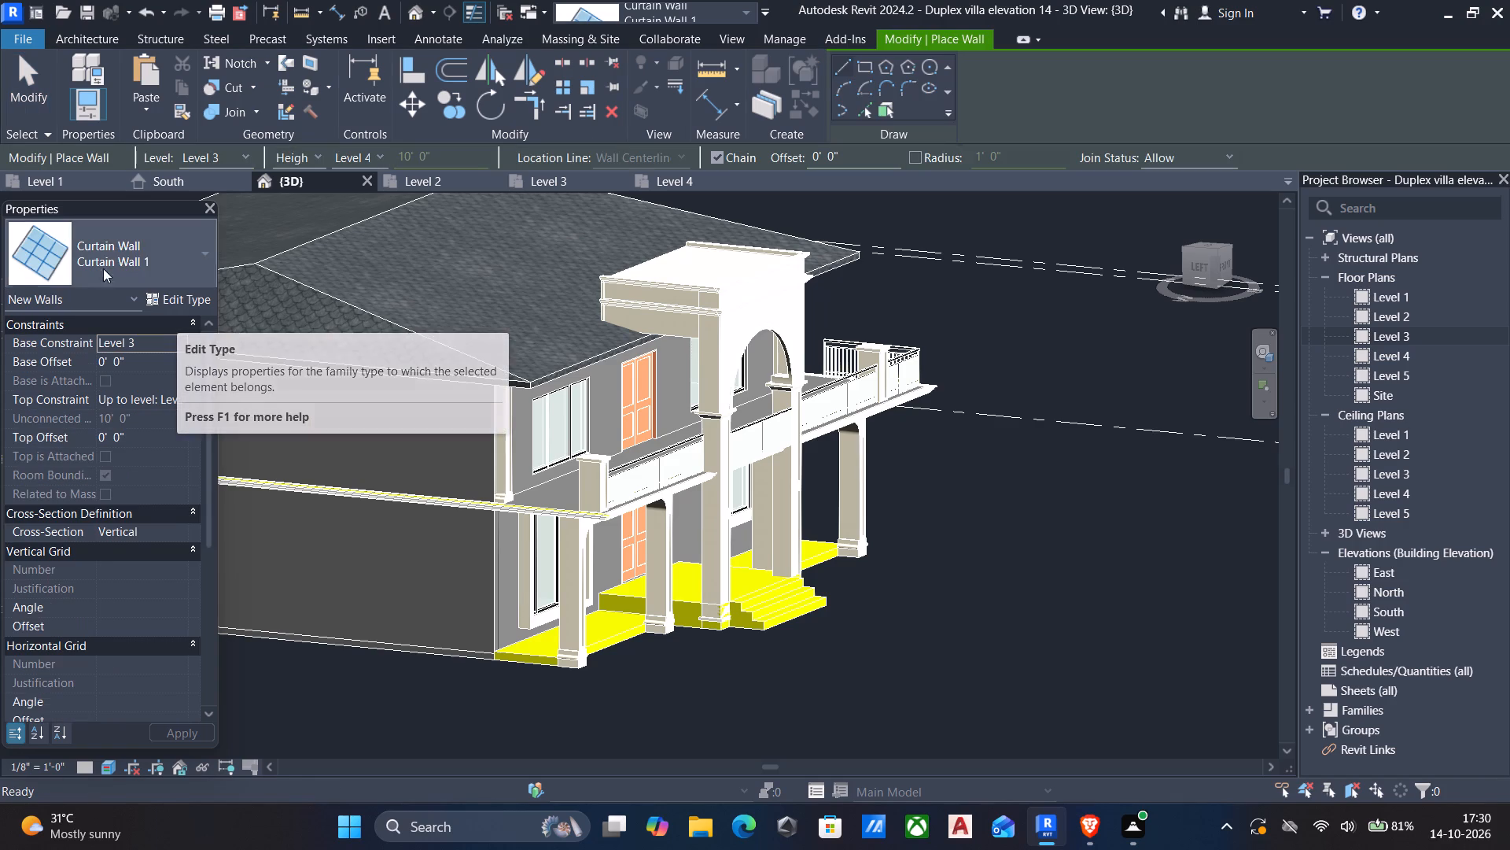
{"action": "left_click", "coordinate": [160, 257]}
{"action": "scroll", "coordinate": [204, 571], "scroll_direction": "up", "scroll_amount": 20}
{"action": "left_click", "coordinate": [69, 400]}
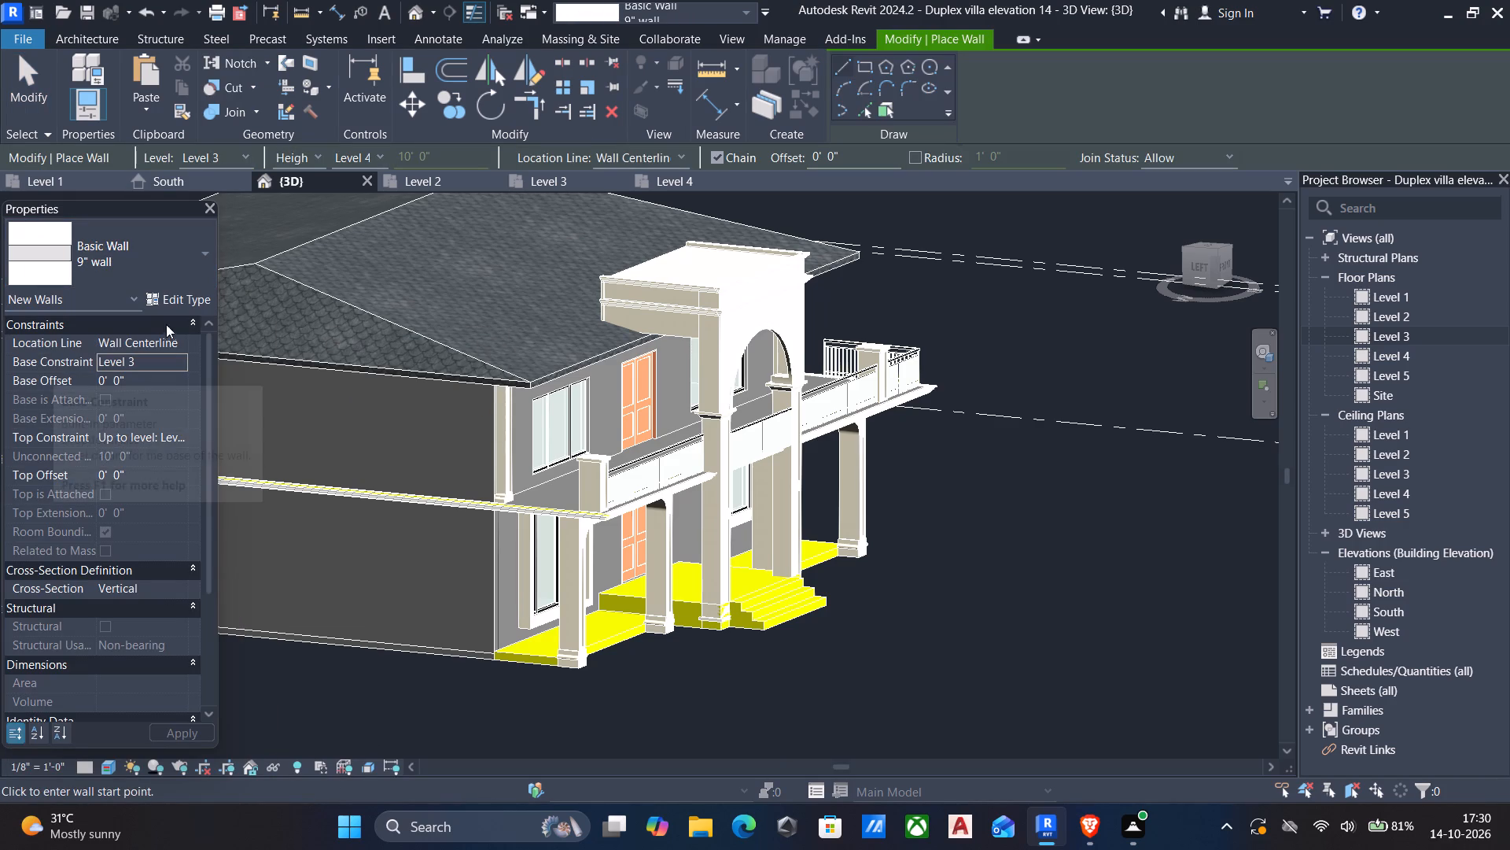
{"action": "left_click", "coordinate": [191, 299]}
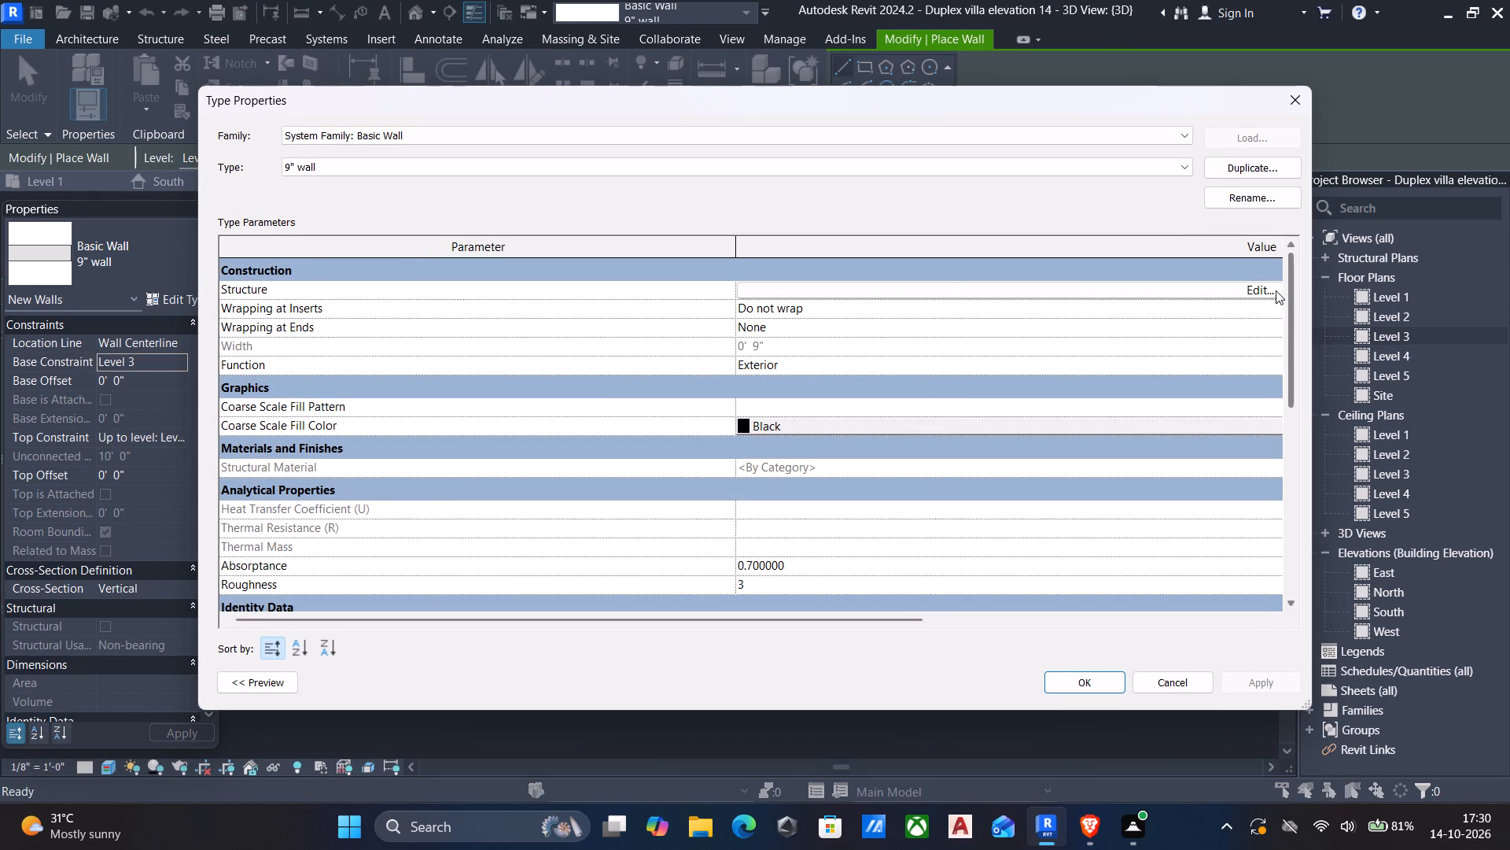
{"action": "left_click", "coordinate": [1259, 290]}
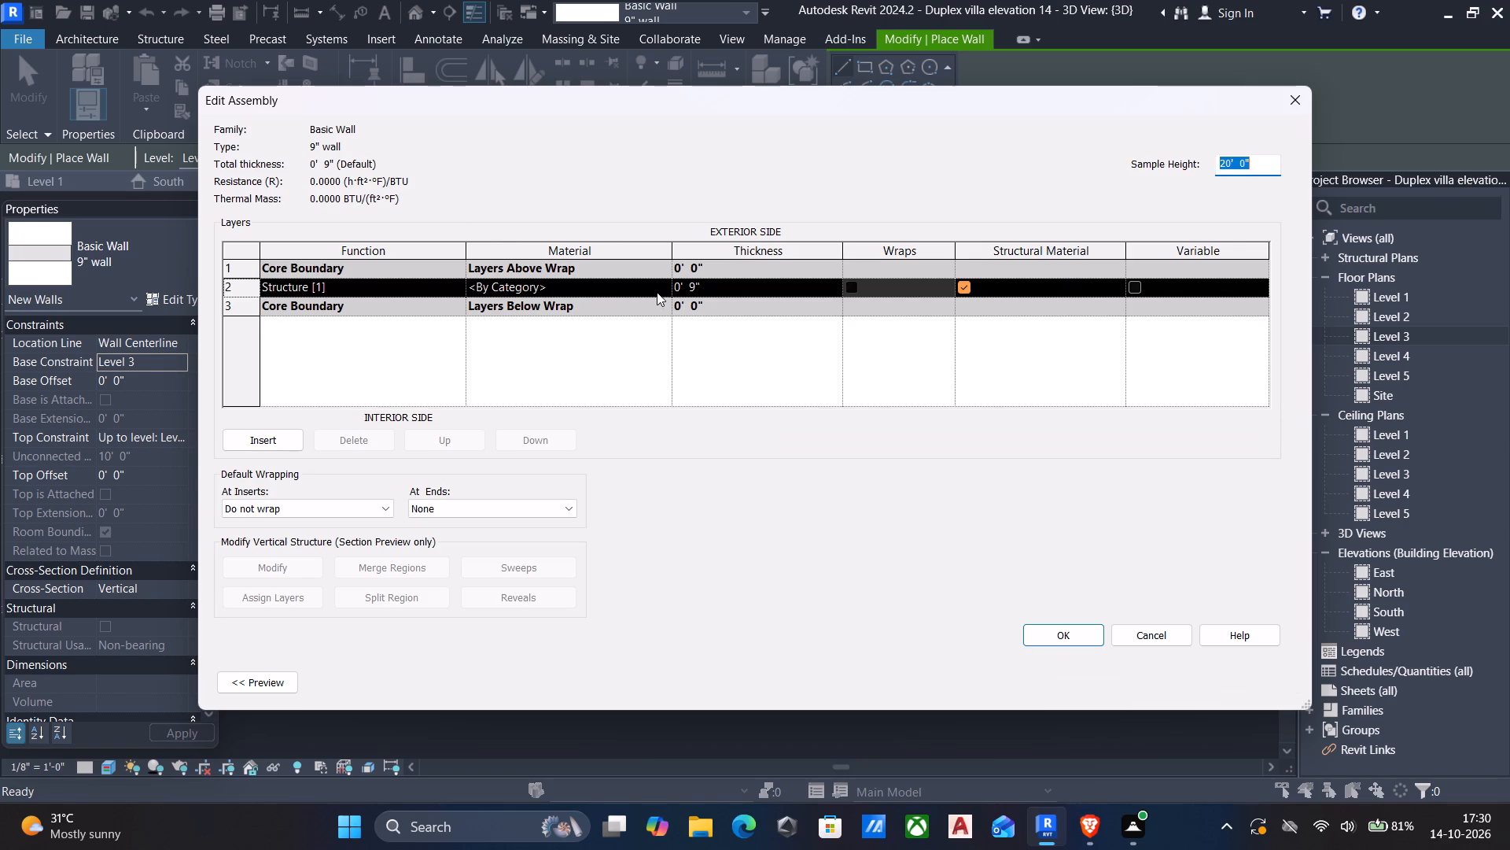
{"action": "left_click", "coordinate": [662, 286]}
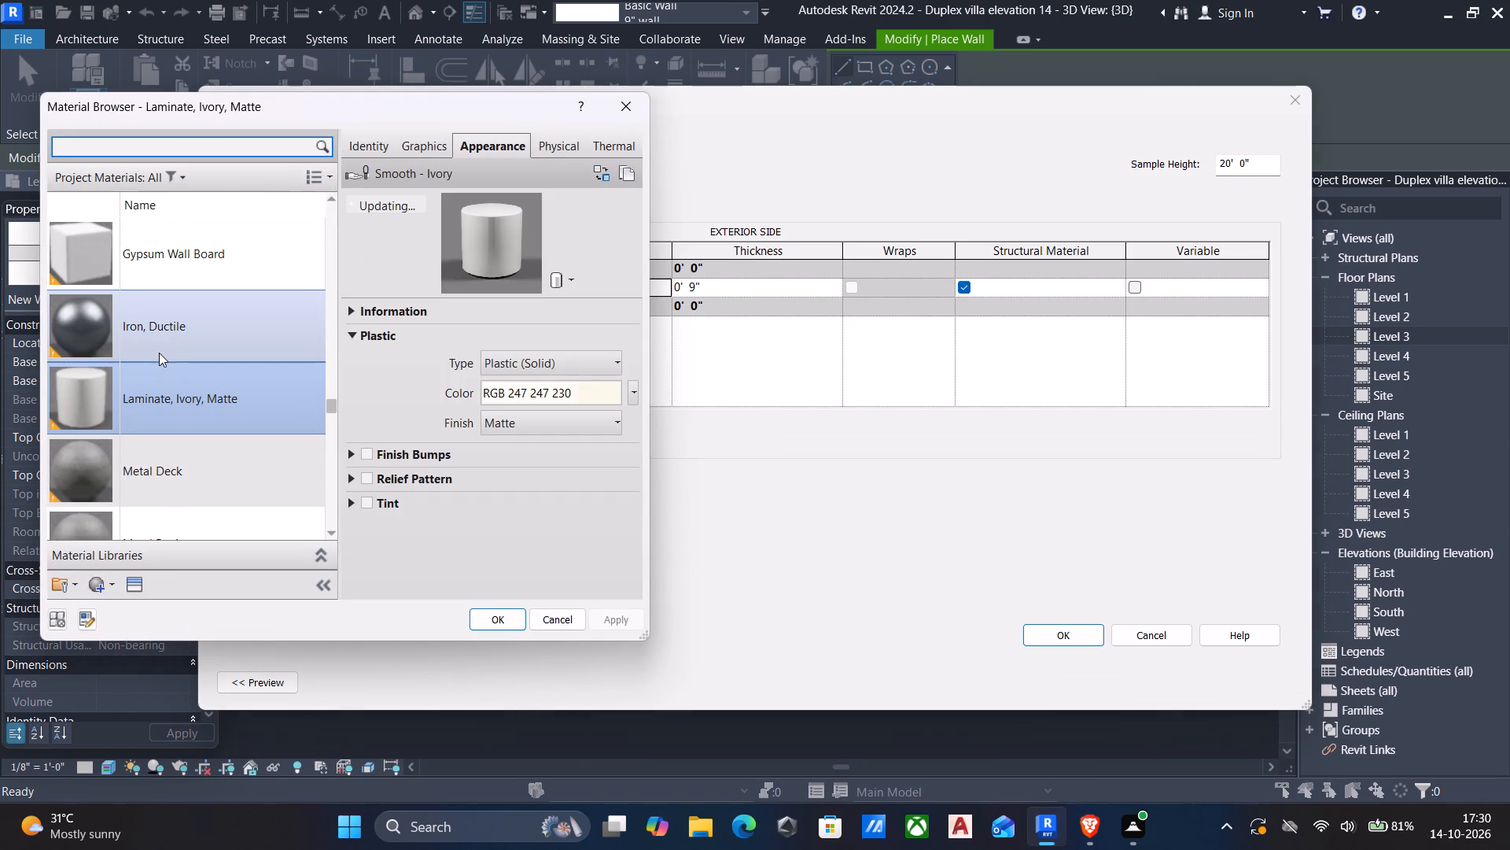
{"action": "left_click", "coordinate": [487, 609]}
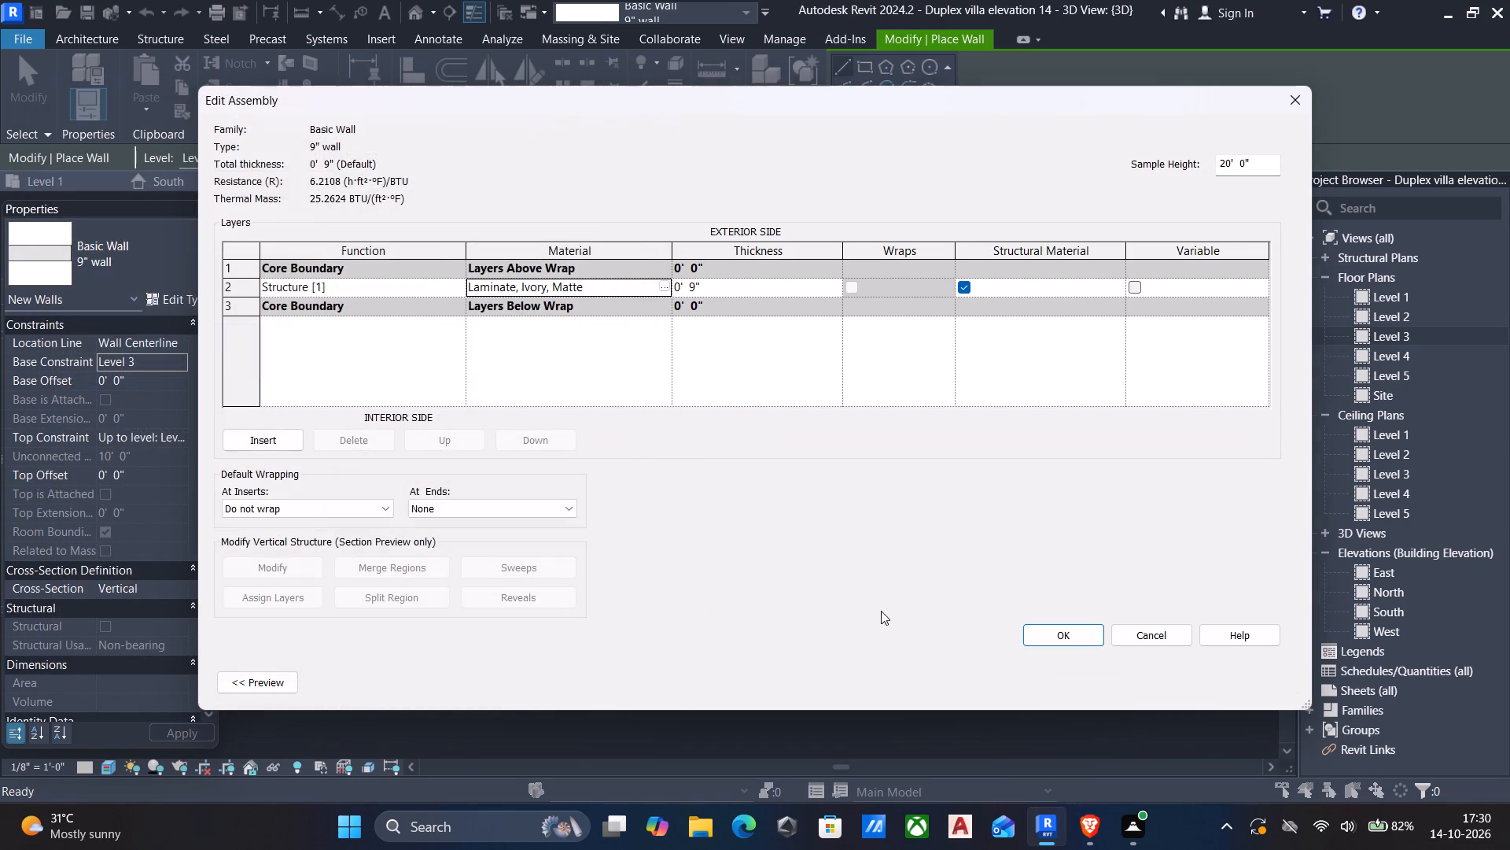
{"action": "left_click", "coordinate": [1083, 633]}
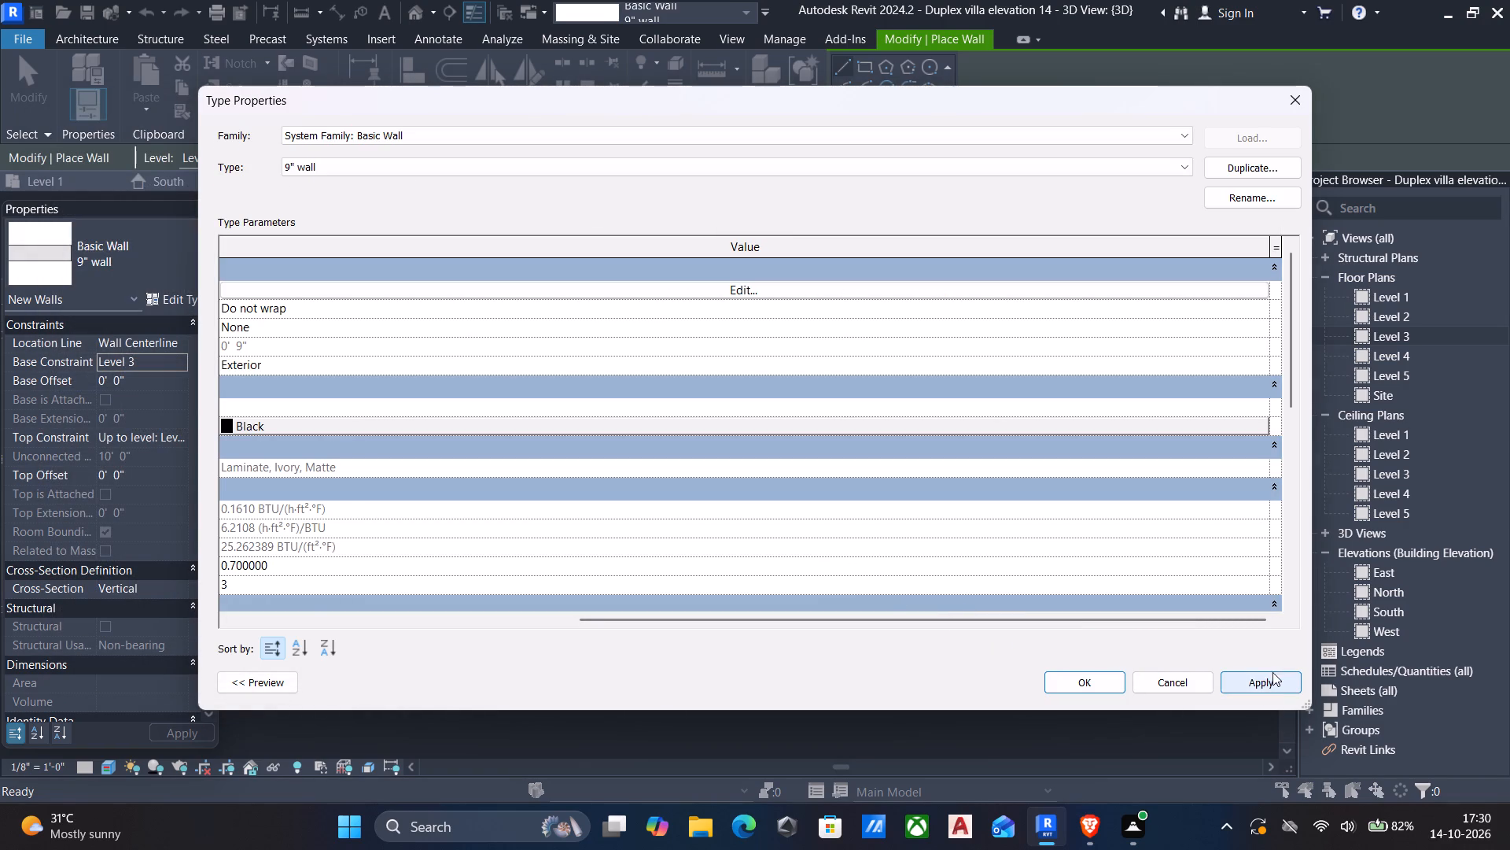
{"action": "left_click", "coordinate": [1272, 672]}
{"action": "left_click", "coordinate": [1077, 678]}
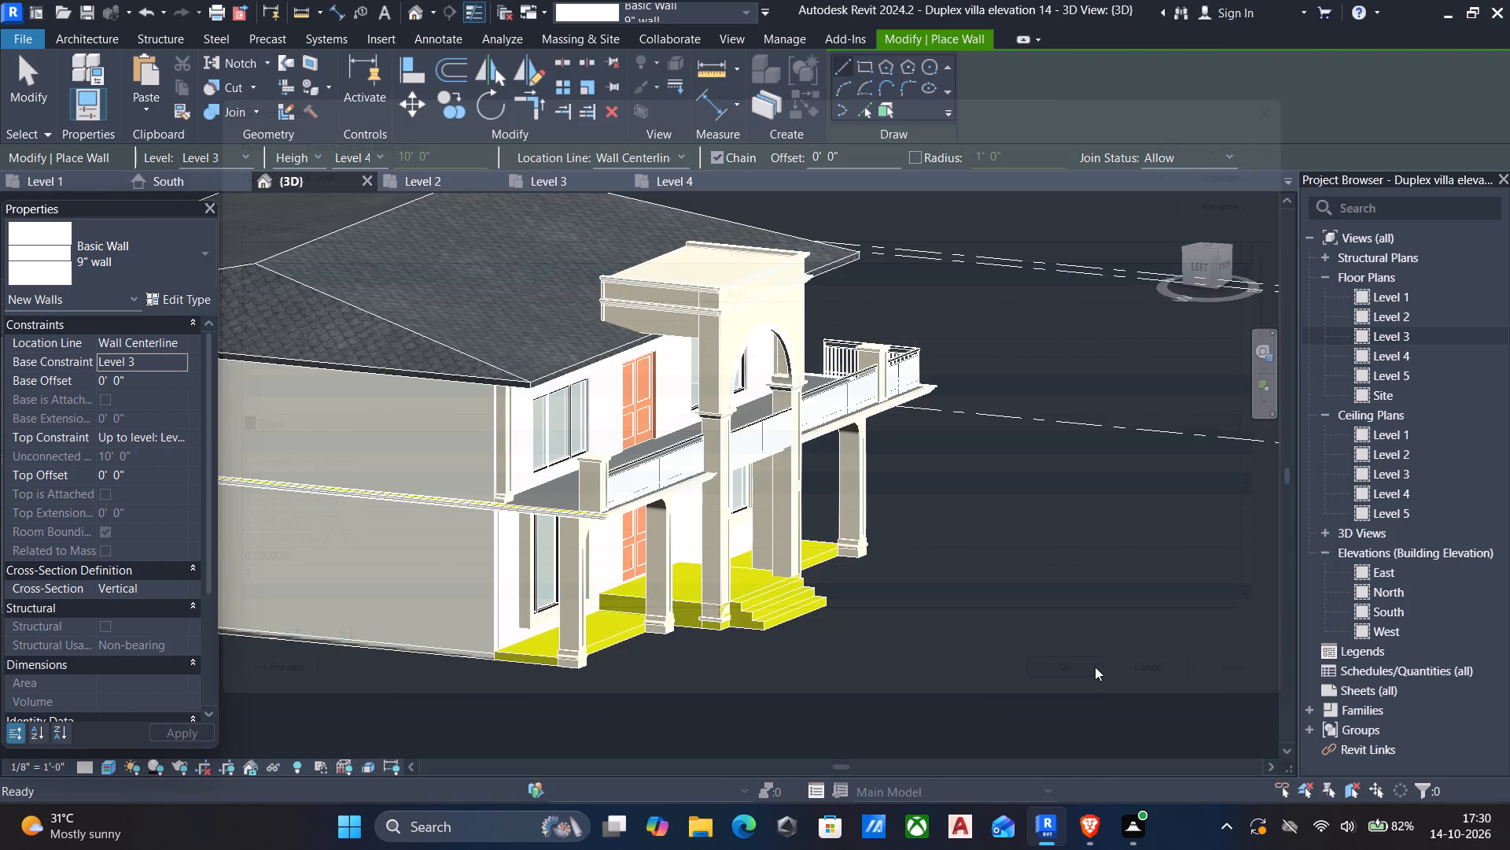
{"action": "key", "text": "Escape"}
Examine the villa's front and side elevations with the new wall finish.
{"action": "middle_click_drag", "start_coordinate": [1080, 670], "coordinate": [785, 678]}
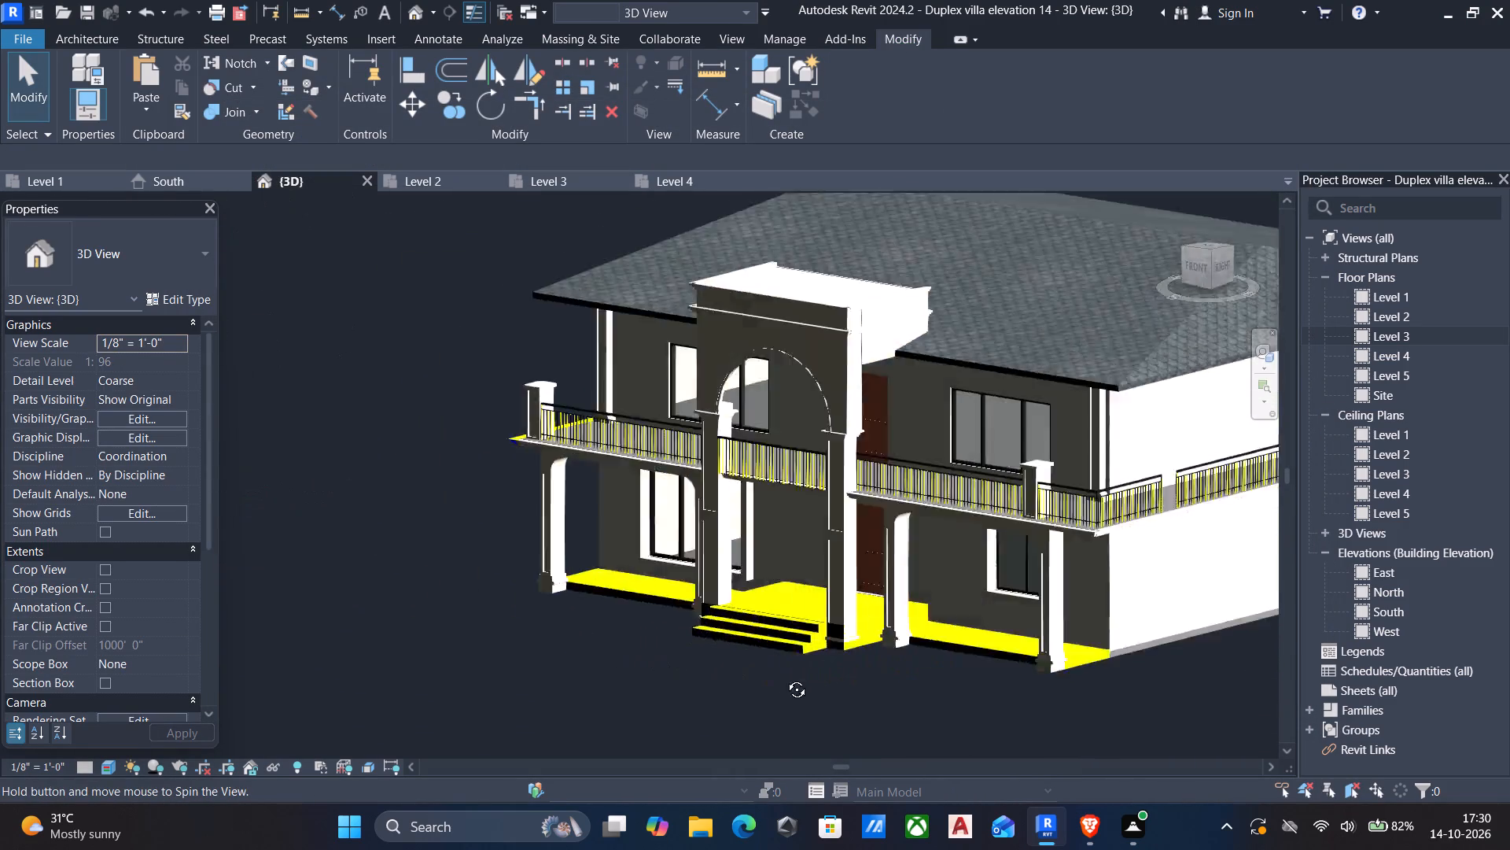
{"action": "middle_click_drag", "start_coordinate": [785, 678], "coordinate": [803, 683]}
{"action": "scroll", "coordinate": [804, 683], "scroll_direction": "down", "scroll_amount": 3}
{"action": "middle_click_drag", "start_coordinate": [775, 674], "coordinate": [906, 652], "text": "shift"}
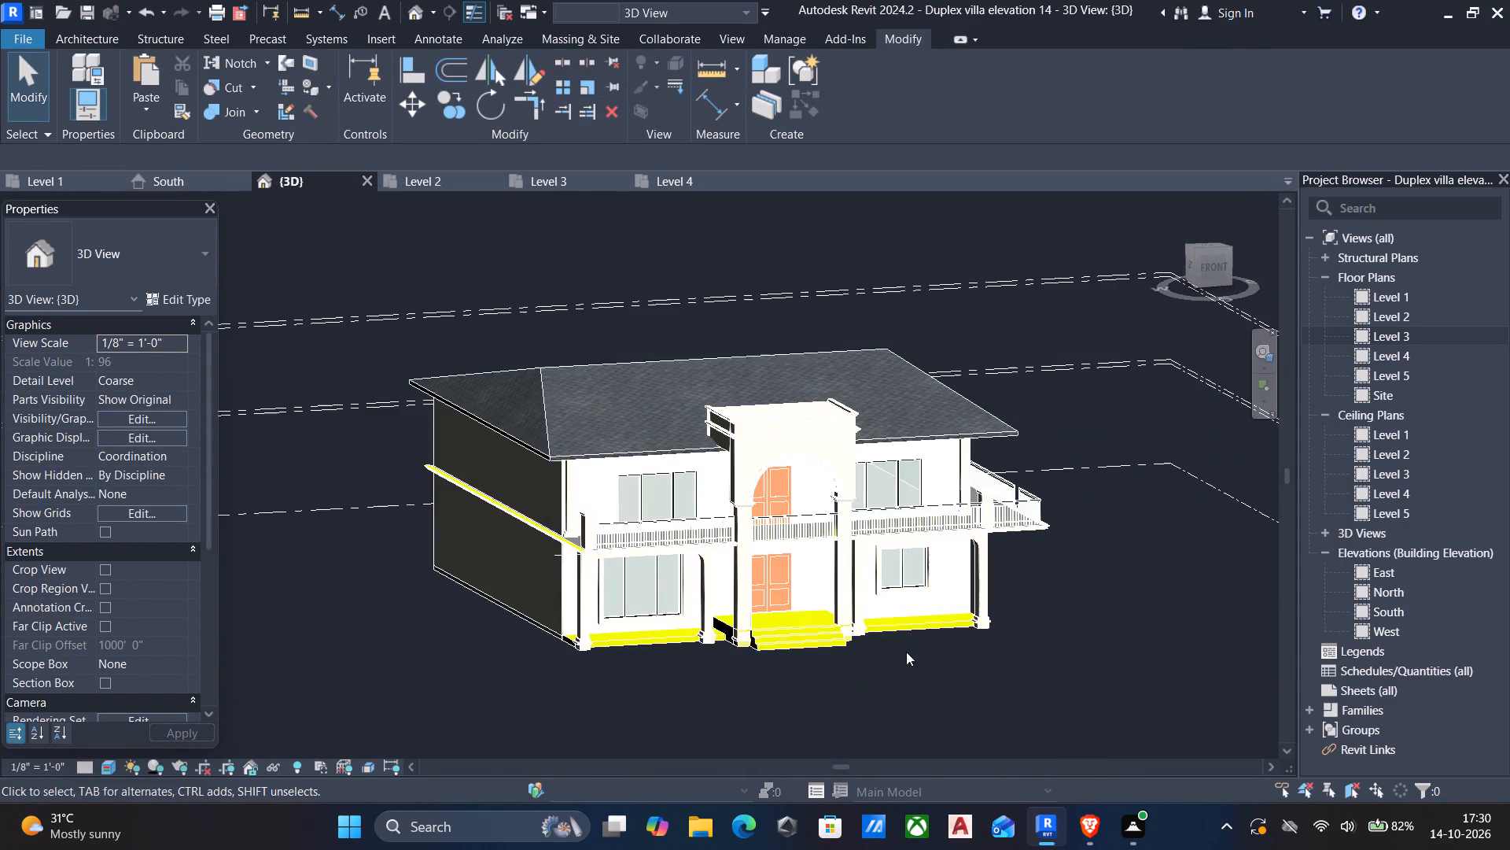
{"action": "middle_click_drag", "start_coordinate": [864, 649], "coordinate": [833, 711]}
{"action": "middle_click_drag", "start_coordinate": [763, 689], "coordinate": [749, 569]}
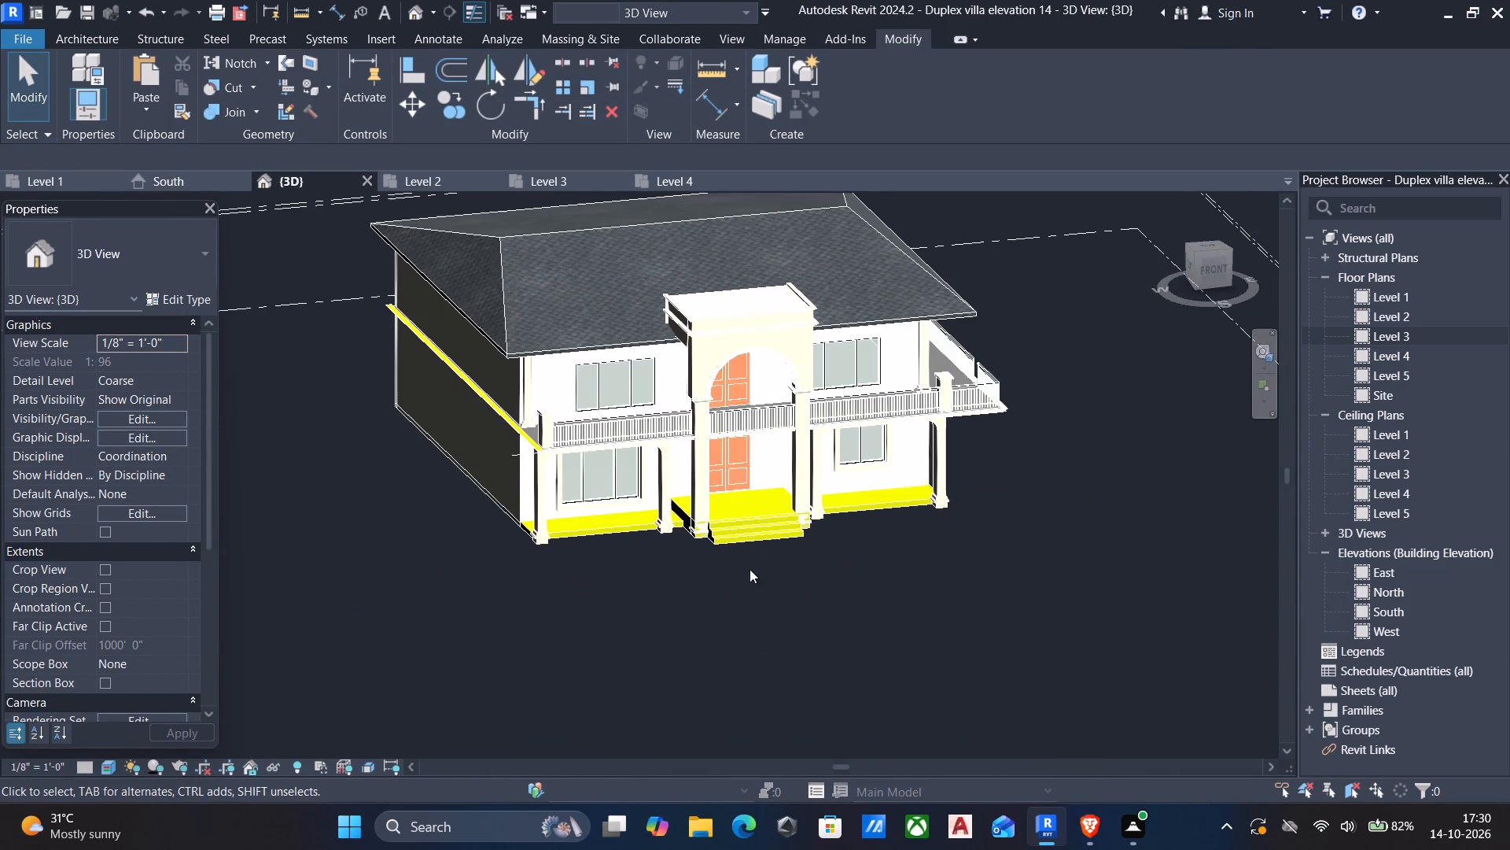
{"action": "middle_click_drag", "start_coordinate": [704, 638], "coordinate": [702, 550]}
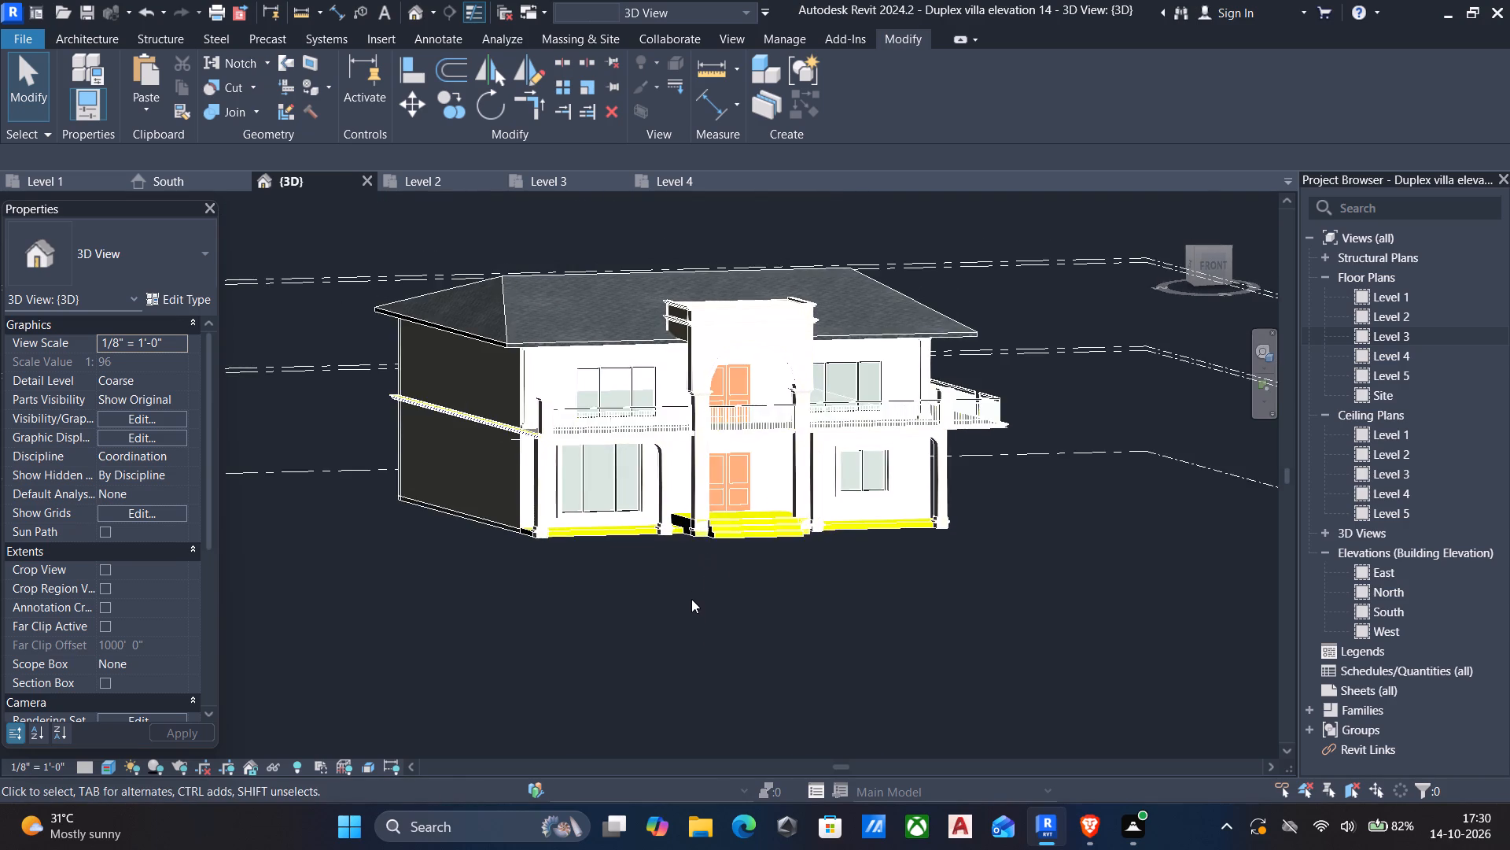
{"action": "scroll", "coordinate": [692, 608], "scroll_direction": "up", "scroll_amount": 4}
{"action": "middle_click_drag", "start_coordinate": [689, 621], "coordinate": [652, 751]}
{"action": "scroll", "coordinate": [652, 753], "scroll_direction": "down", "scroll_amount": 5}
{"action": "middle_click_drag", "start_coordinate": [654, 726], "coordinate": [720, 745], "text": "shift"}
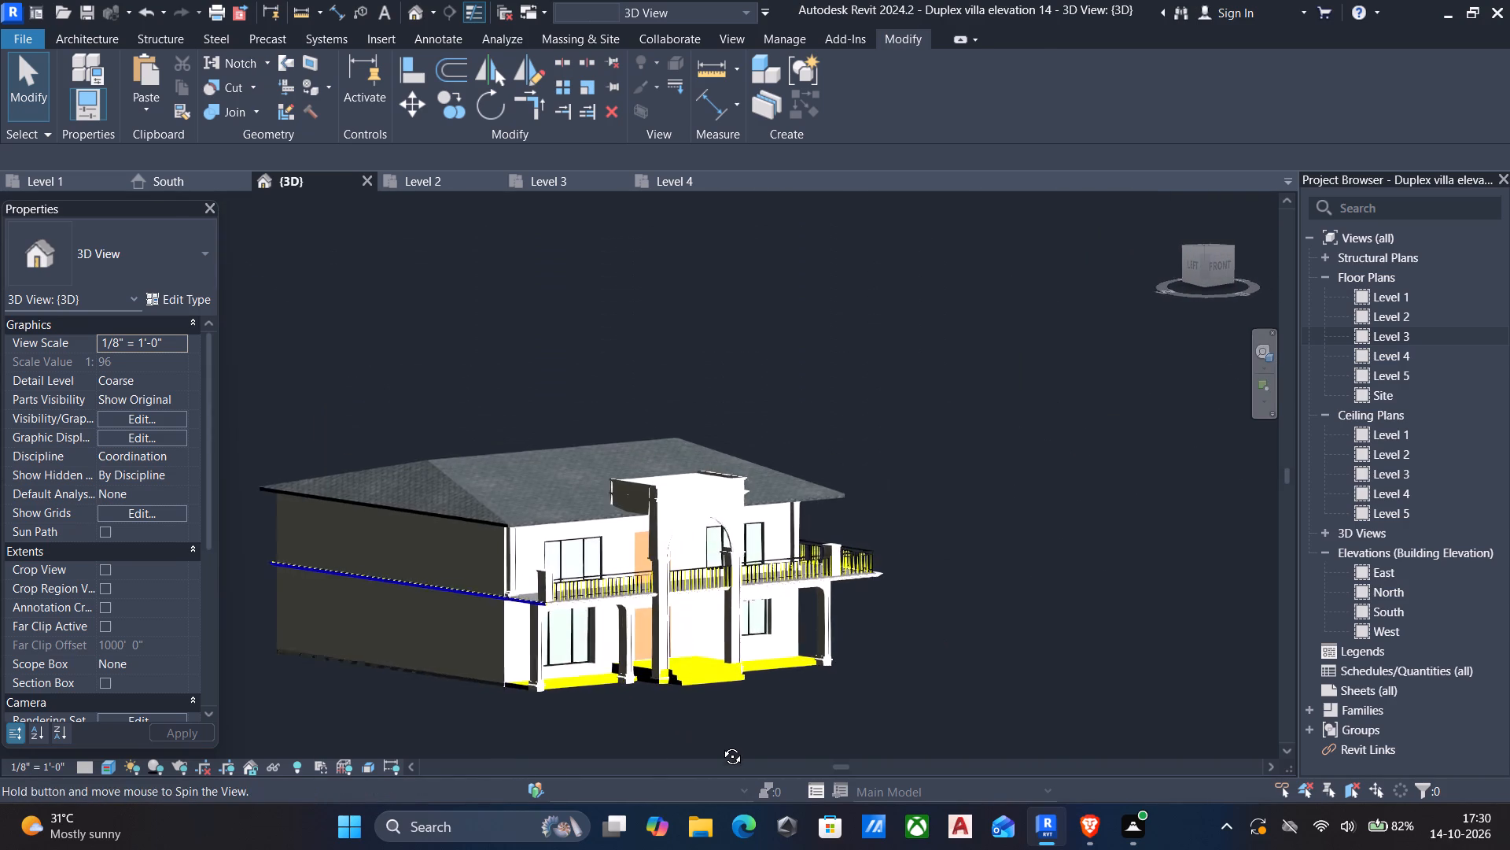
{"action": "middle_click_drag", "start_coordinate": [720, 745], "coordinate": [718, 750], "text": "shift"}
{"action": "middle_click_drag", "start_coordinate": [669, 638], "coordinate": [769, 486]}
{"action": "middle_click_drag", "start_coordinate": [775, 558], "coordinate": [664, 592]}
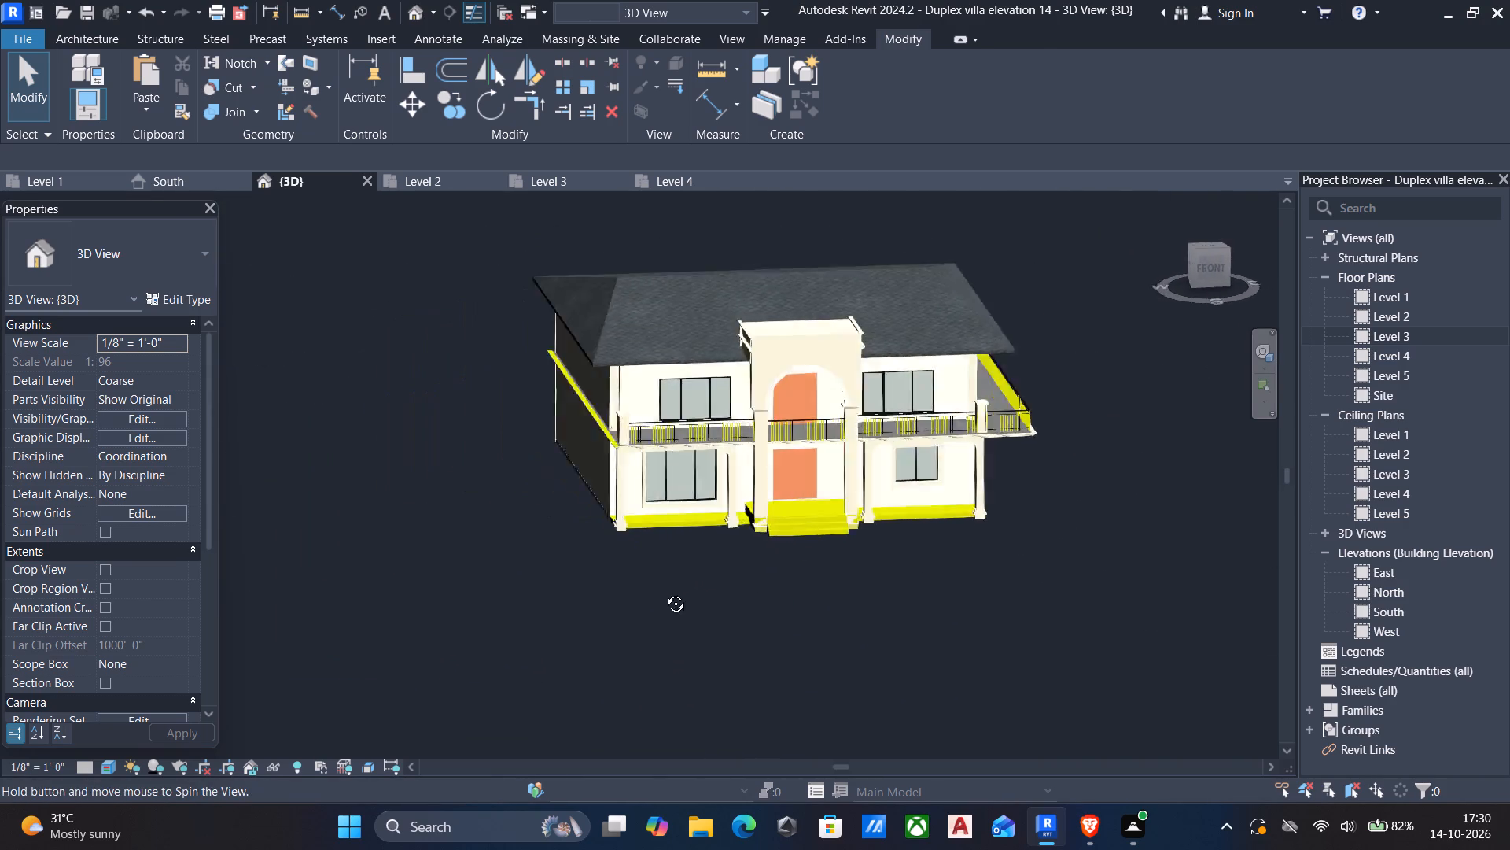
{"action": "middle_click_drag", "start_coordinate": [664, 592], "coordinate": [652, 593]}
Preview a print of the visible portion of the current 3D window using Microsoft Print to PDF, and close the preview.
{"action": "key", "text": "ctrl+p"}
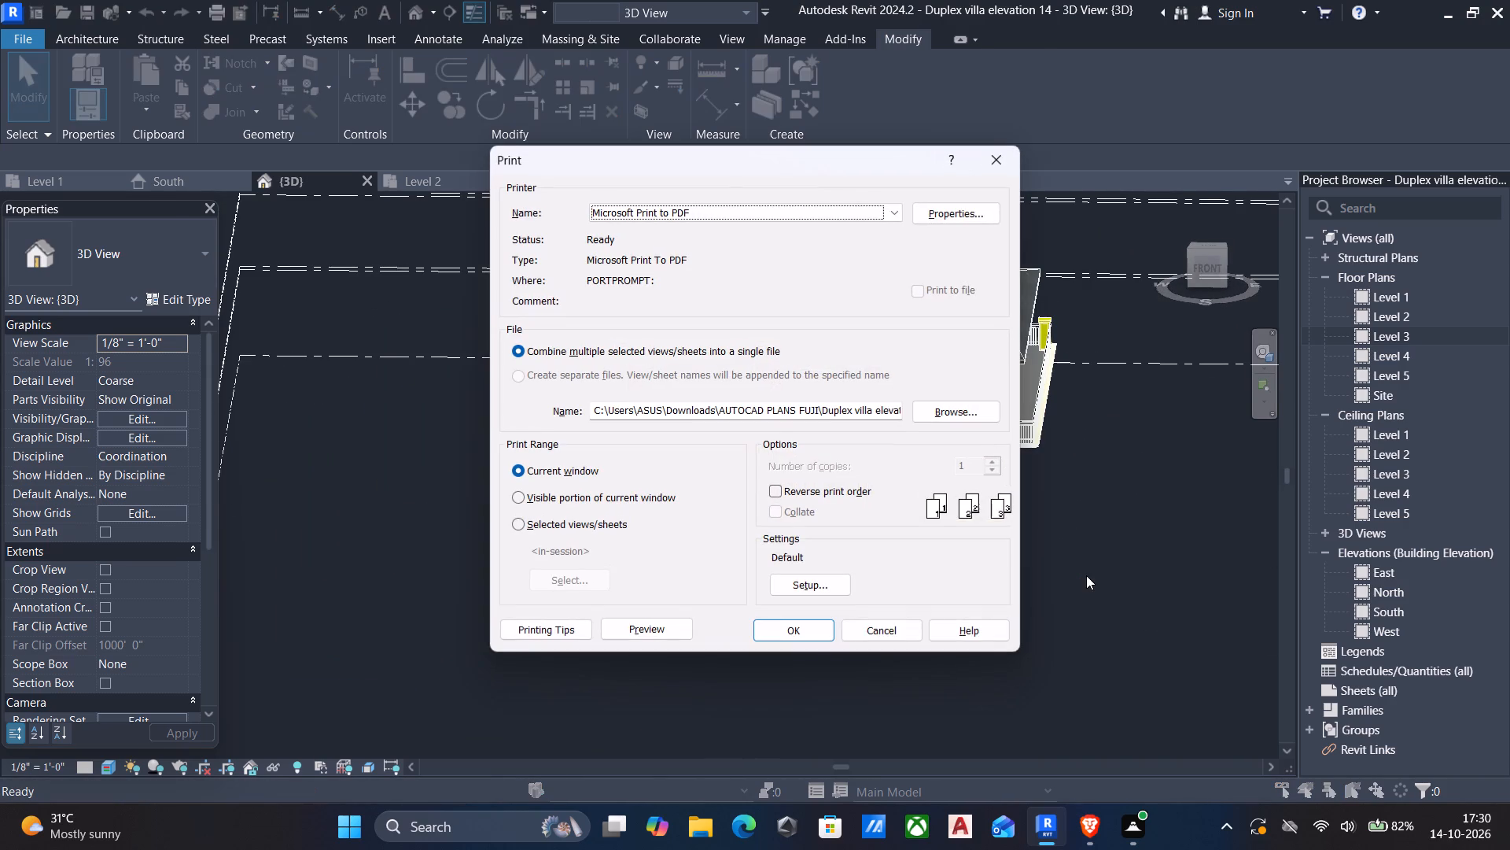
{"action": "left_click", "coordinate": [525, 489]}
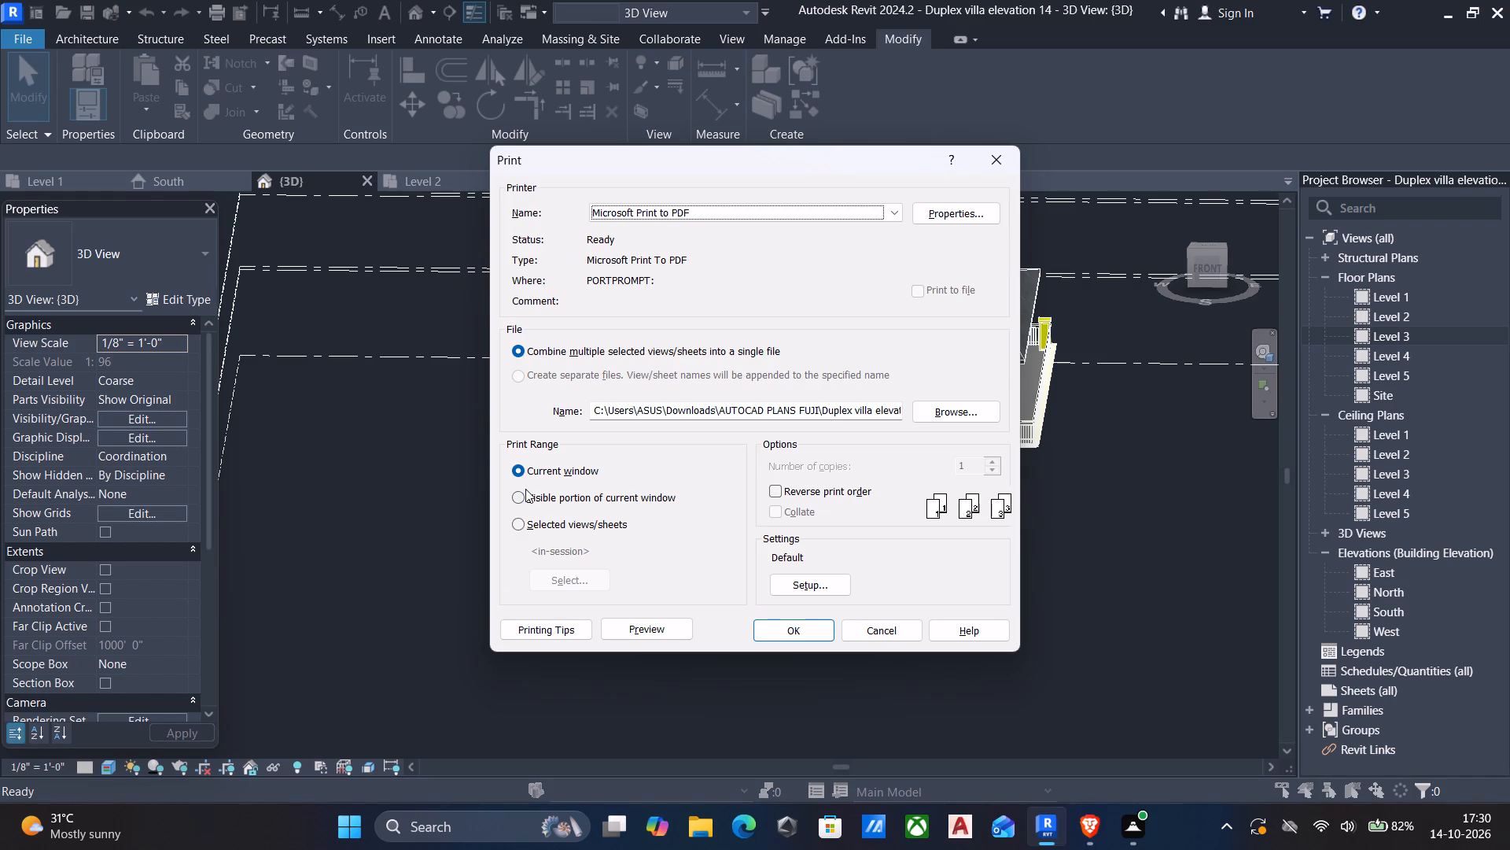
{"action": "left_click", "coordinate": [525, 495]}
{"action": "left_click", "coordinate": [649, 619]}
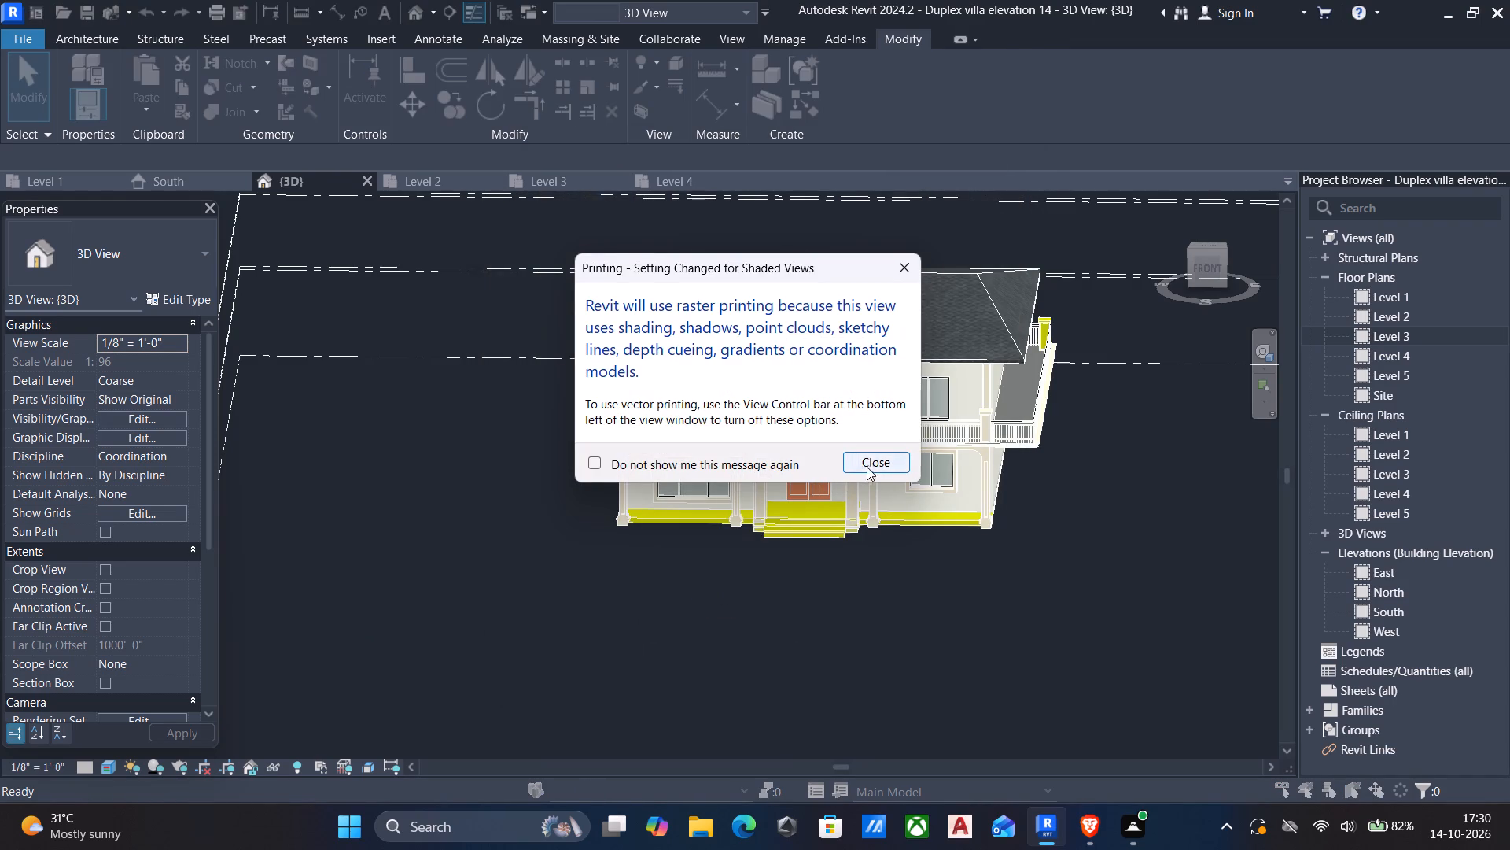
{"action": "left_click", "coordinate": [873, 461]}
{"action": "scroll", "coordinate": [969, 375], "scroll_direction": "up", "scroll_amount": 4}
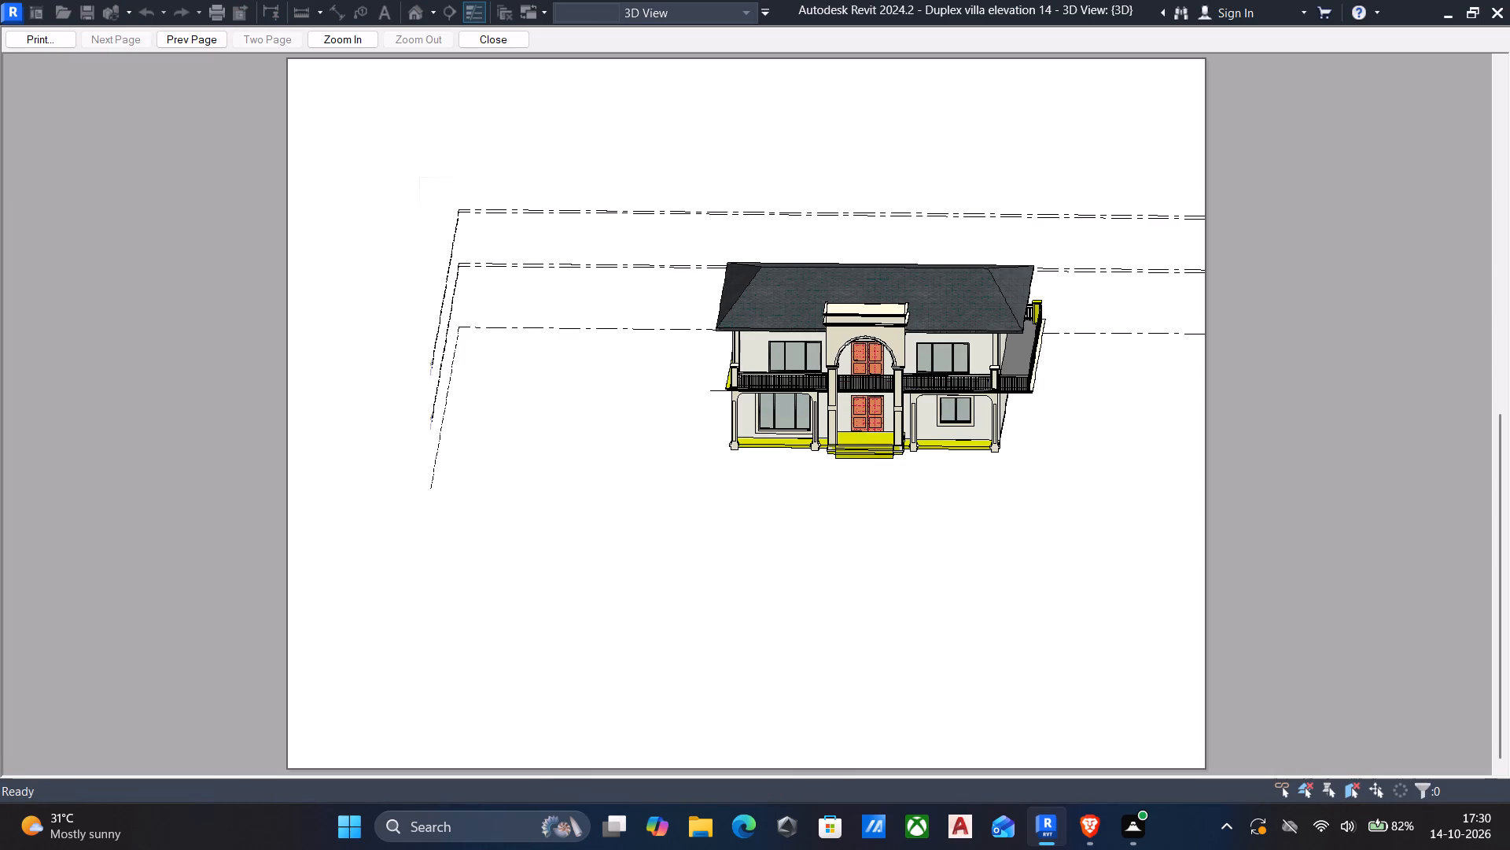
{"action": "scroll", "coordinate": [969, 375], "scroll_direction": "up", "scroll_amount": 2}
{"action": "left_click", "coordinate": [508, 39]}
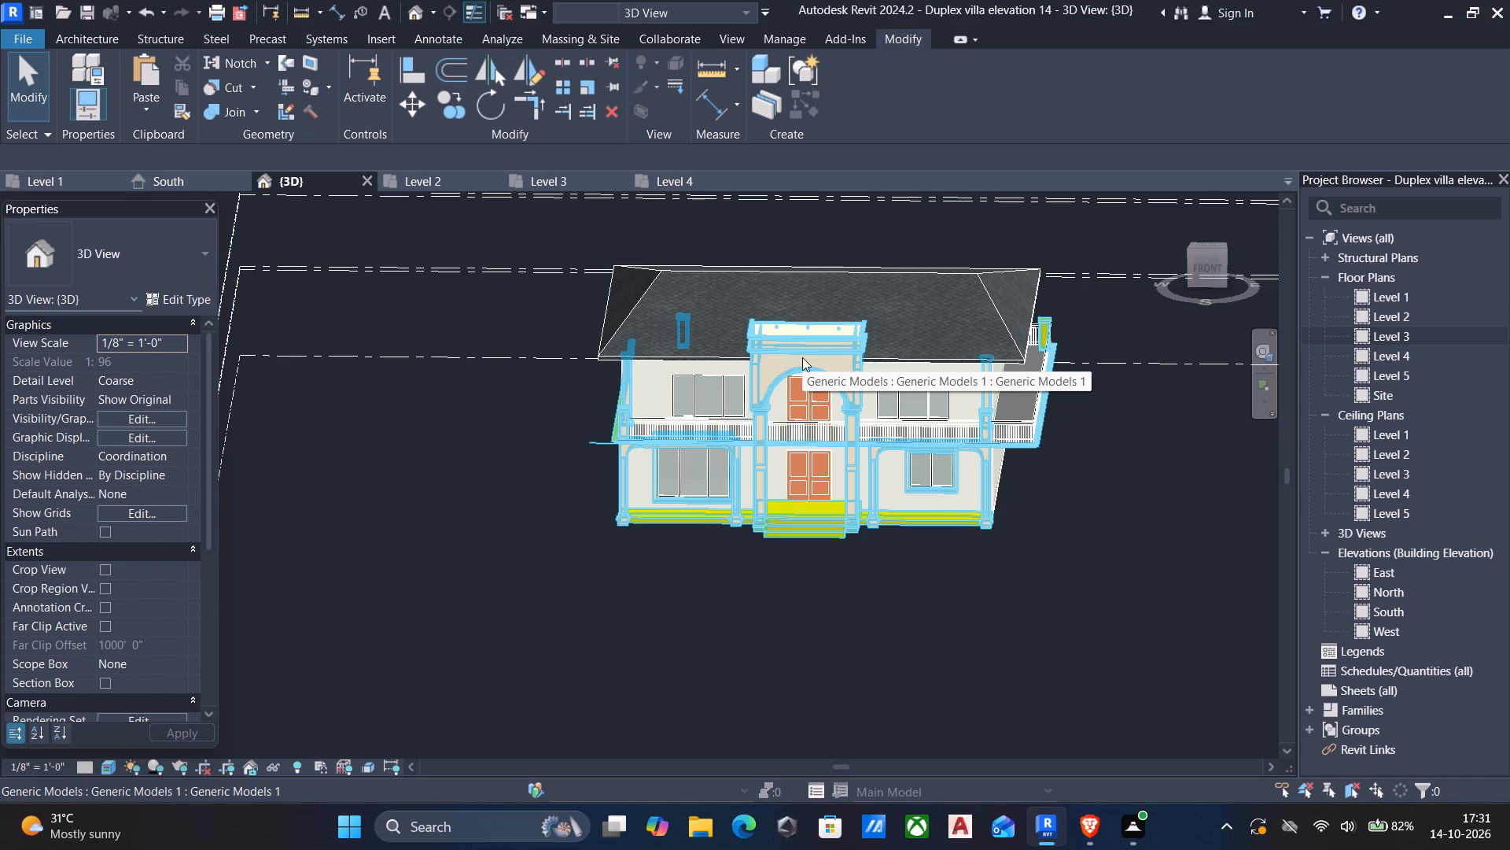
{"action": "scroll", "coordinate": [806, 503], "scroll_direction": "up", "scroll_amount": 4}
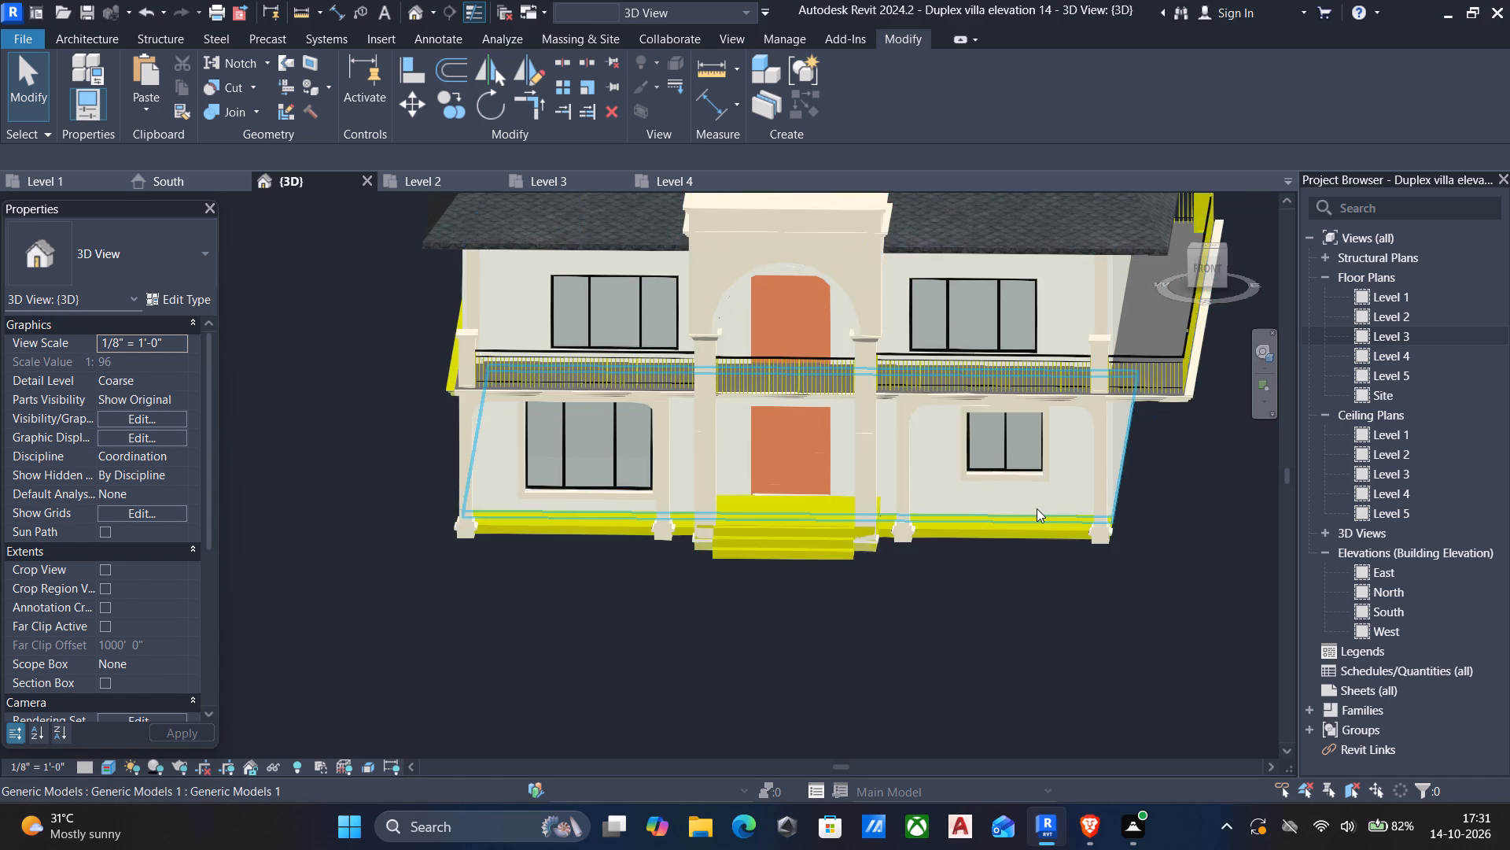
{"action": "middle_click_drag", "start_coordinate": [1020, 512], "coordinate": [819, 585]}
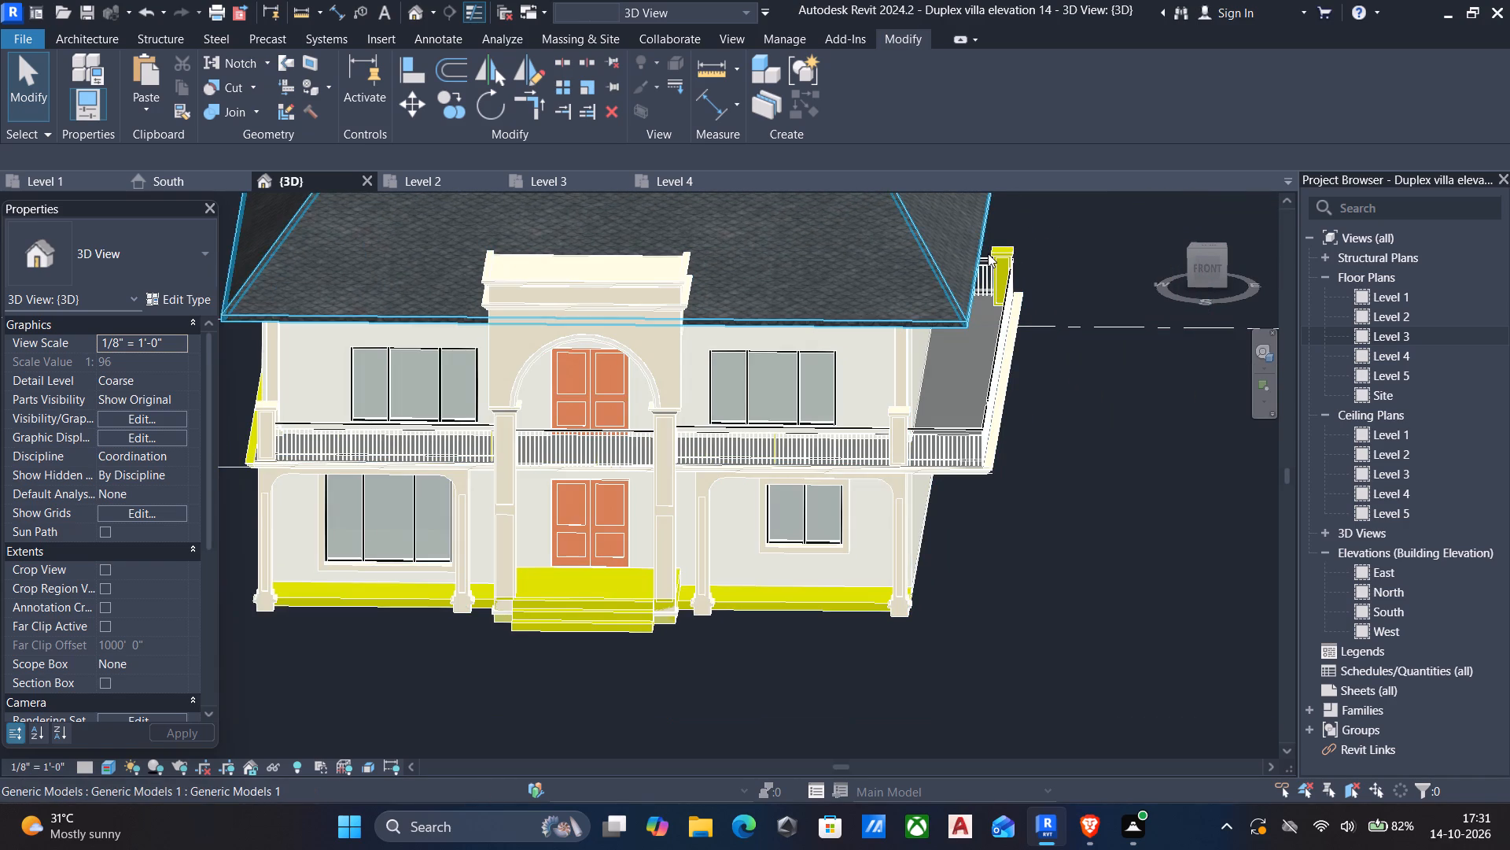
Examine the east balcony's railing and its rear pillar from the front and from above.
{"action": "scroll", "coordinate": [1028, 279], "scroll_direction": "up", "scroll_amount": 4}
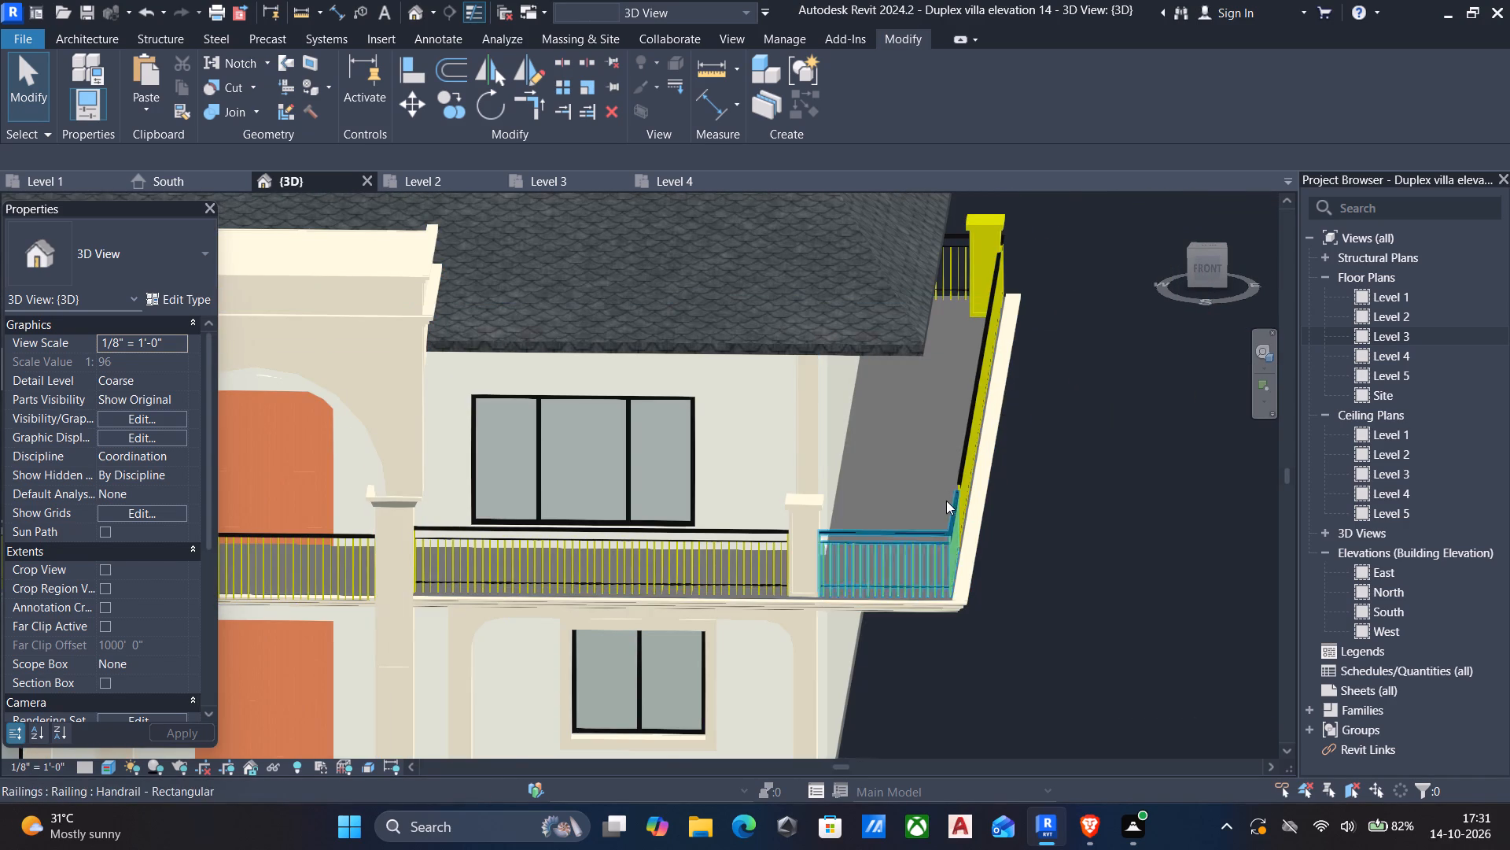
{"action": "scroll", "coordinate": [946, 501], "scroll_direction": "up", "scroll_amount": 5}
{"action": "middle_click_drag", "start_coordinate": [961, 494], "coordinate": [1044, 593], "text": "shift"}
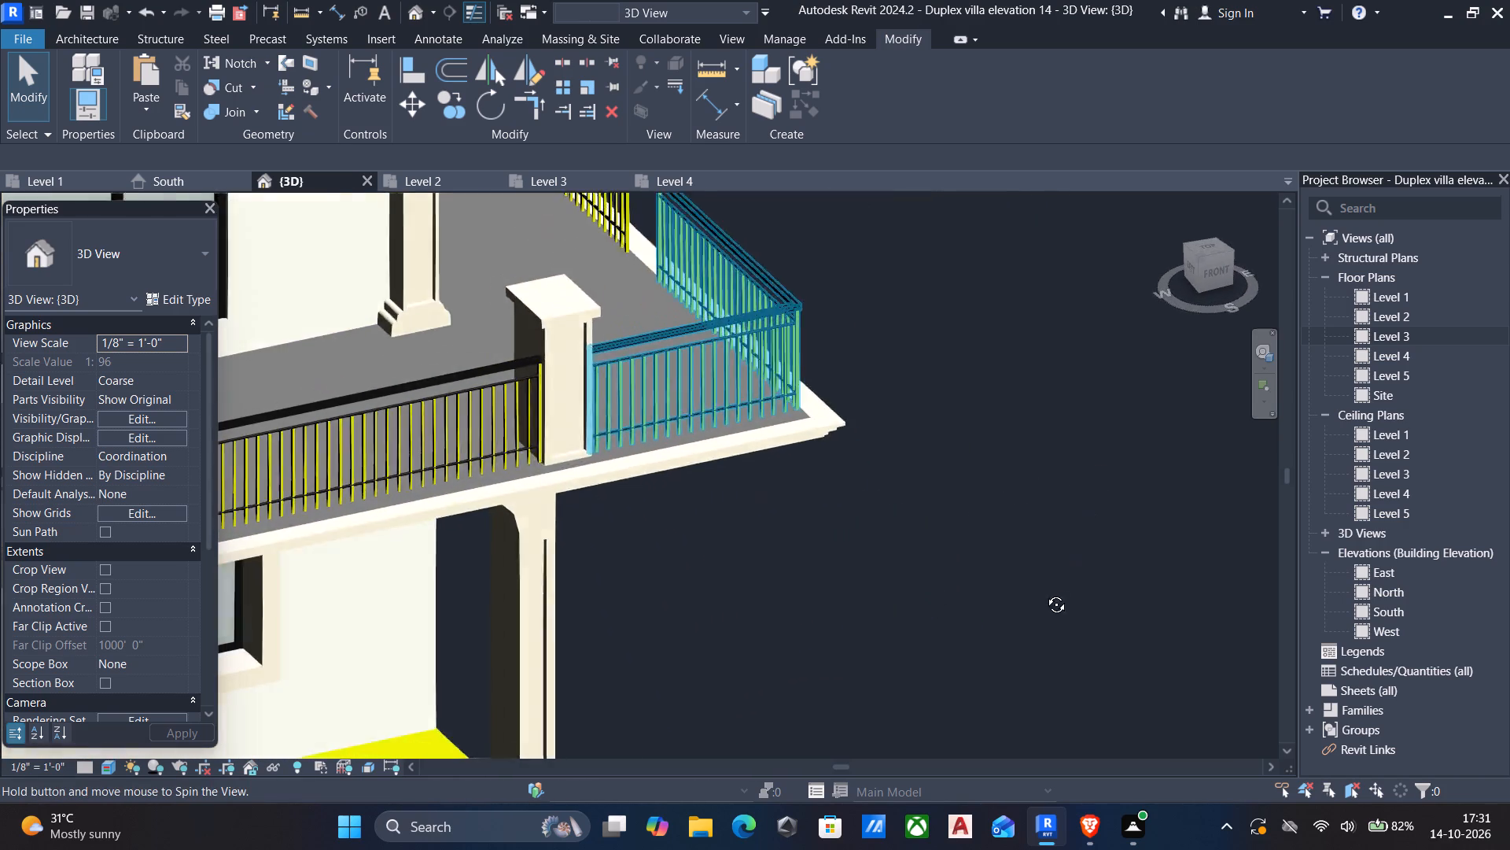
{"action": "middle_click_drag", "start_coordinate": [1044, 593], "coordinate": [1004, 656], "text": "shift"}
{"action": "scroll", "coordinate": [948, 602], "scroll_direction": "down", "scroll_amount": 4}
{"action": "middle_click_drag", "start_coordinate": [821, 510], "coordinate": [768, 525]}
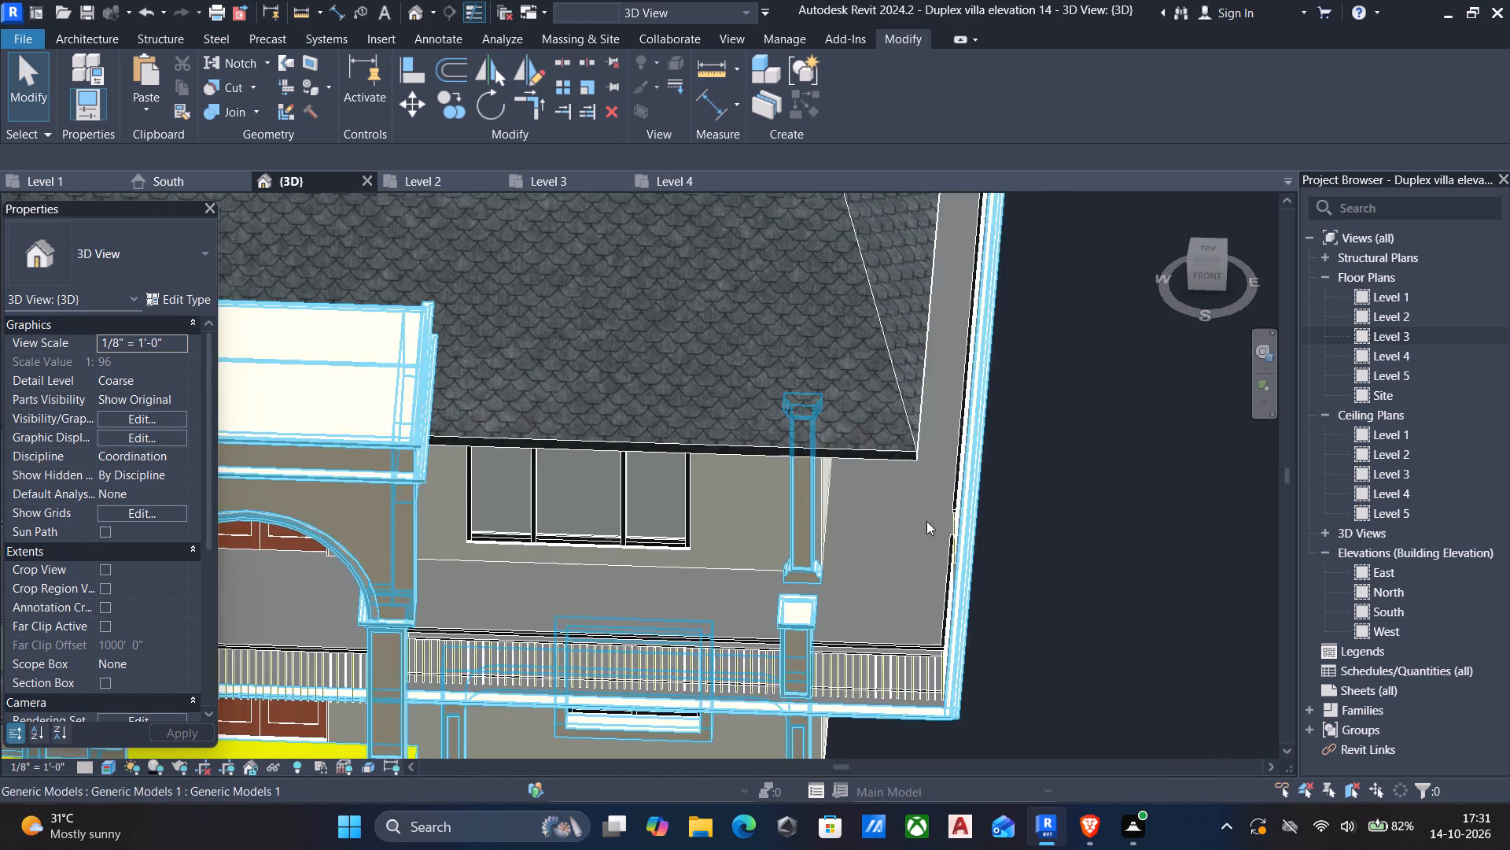
{"action": "middle_click_drag", "start_coordinate": [931, 521], "coordinate": [877, 486]}
{"action": "left_click", "coordinate": [1214, 250]}
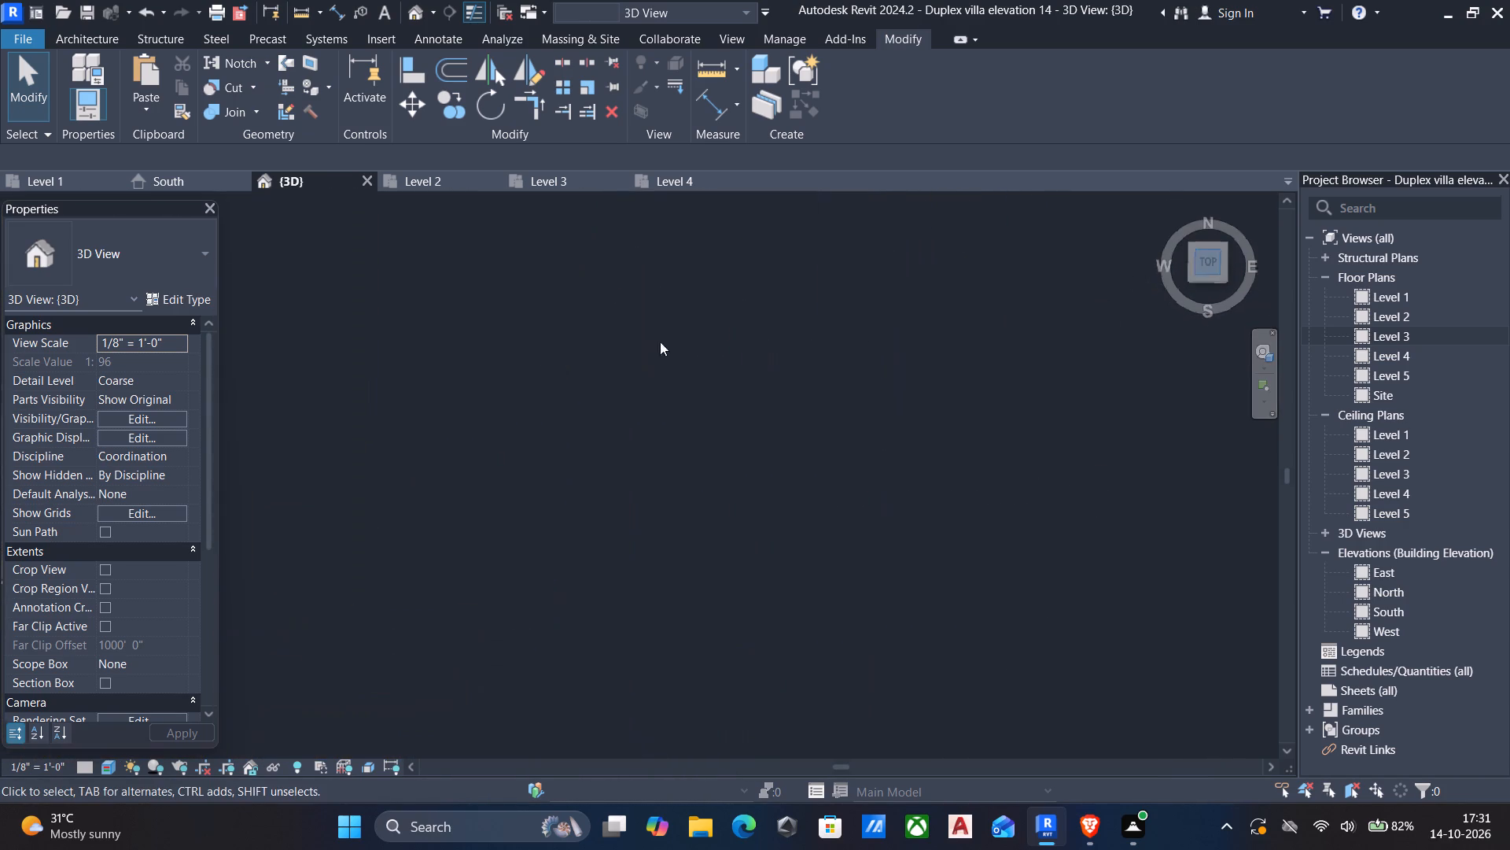
{"action": "middle_click_drag", "start_coordinate": [502, 357], "coordinate": [723, 314]}
{"action": "scroll", "coordinate": [747, 406], "scroll_direction": "up", "scroll_amount": 11}
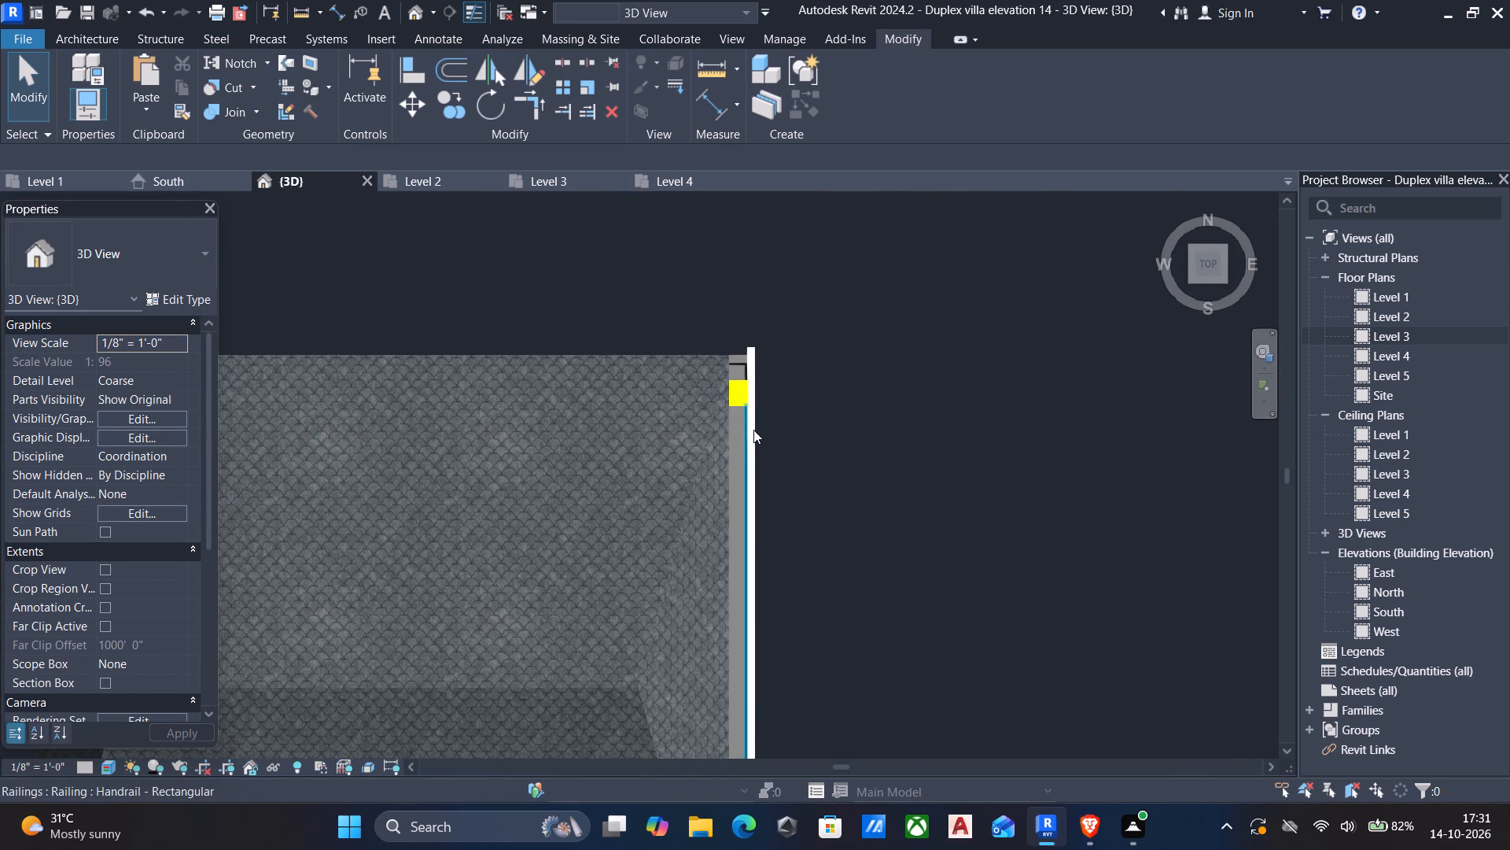
{"action": "middle_click_drag", "start_coordinate": [752, 430], "coordinate": [714, 399]}
{"action": "scroll", "coordinate": [764, 465], "scroll_direction": "up", "scroll_amount": 5}
{"action": "middle_click_drag", "start_coordinate": [757, 489], "coordinate": [705, 396], "text": "shift"}
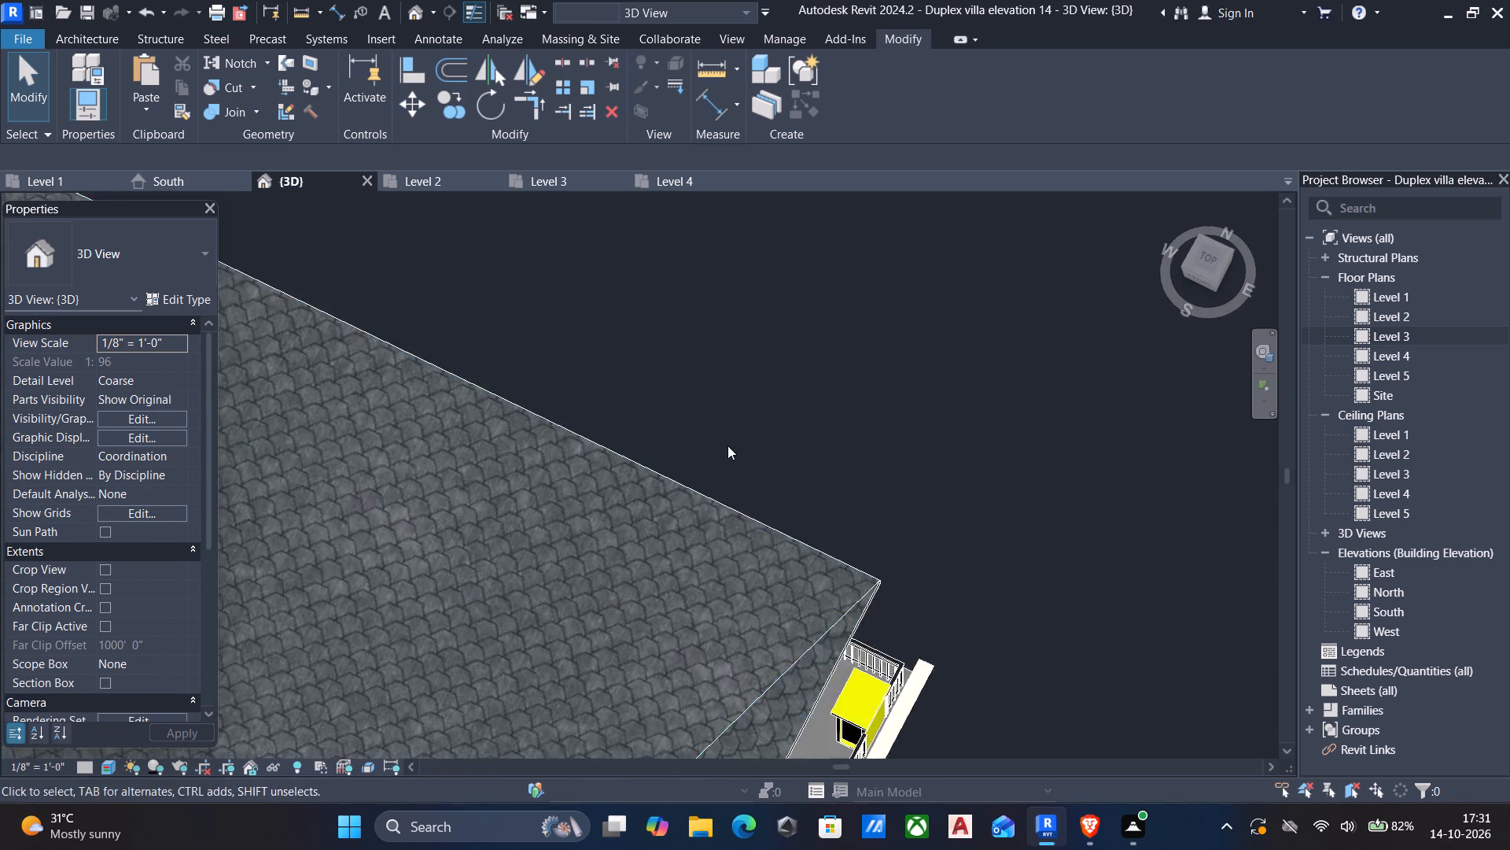
{"action": "scroll", "coordinate": [729, 447], "scroll_direction": "up", "scroll_amount": 1}
{"action": "middle_click_drag", "start_coordinate": [729, 447], "coordinate": [733, 320]}
{"action": "scroll", "coordinate": [856, 534], "scroll_direction": "up", "scroll_amount": 4}
{"action": "scroll", "coordinate": [742, 334], "scroll_direction": "down", "scroll_amount": 5}
{"action": "middle_click_drag", "start_coordinate": [759, 407], "coordinate": [760, 301]}
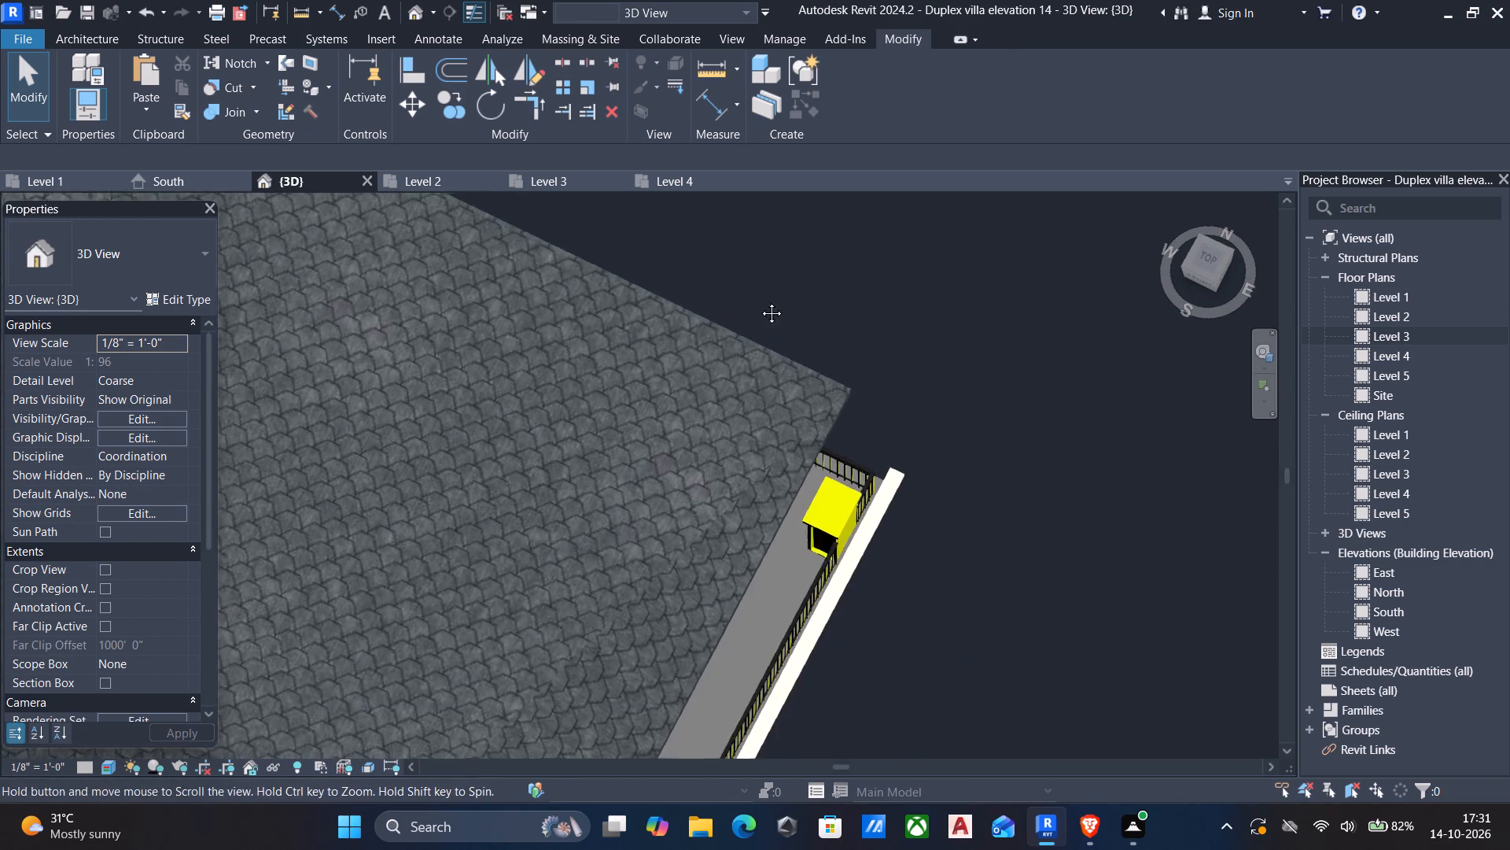
{"action": "middle_click_drag", "start_coordinate": [760, 301], "coordinate": [734, 237]}
{"action": "scroll", "coordinate": [803, 381], "scroll_direction": "up", "scroll_amount": 4}
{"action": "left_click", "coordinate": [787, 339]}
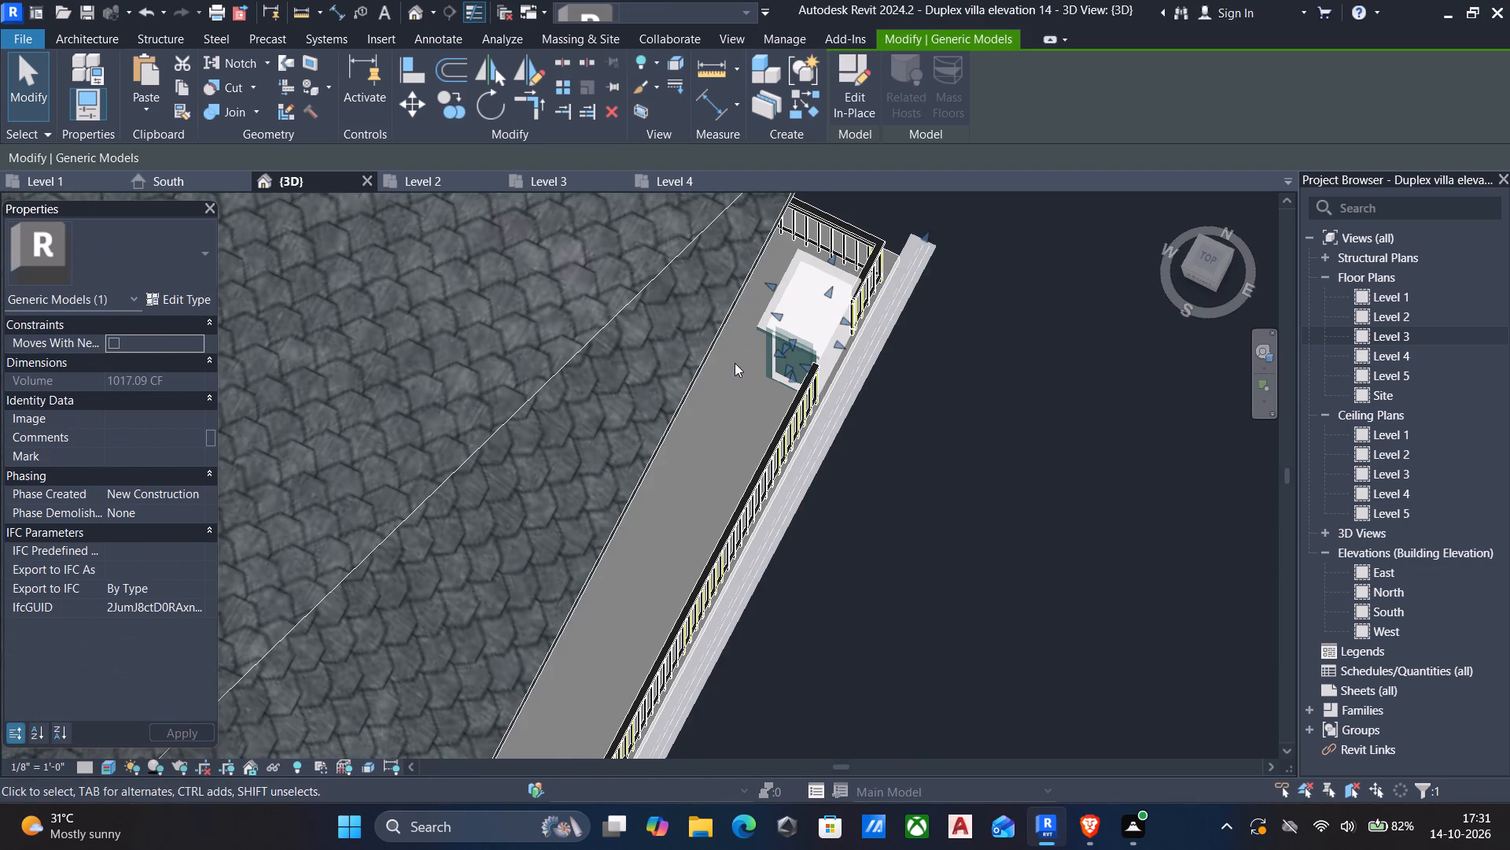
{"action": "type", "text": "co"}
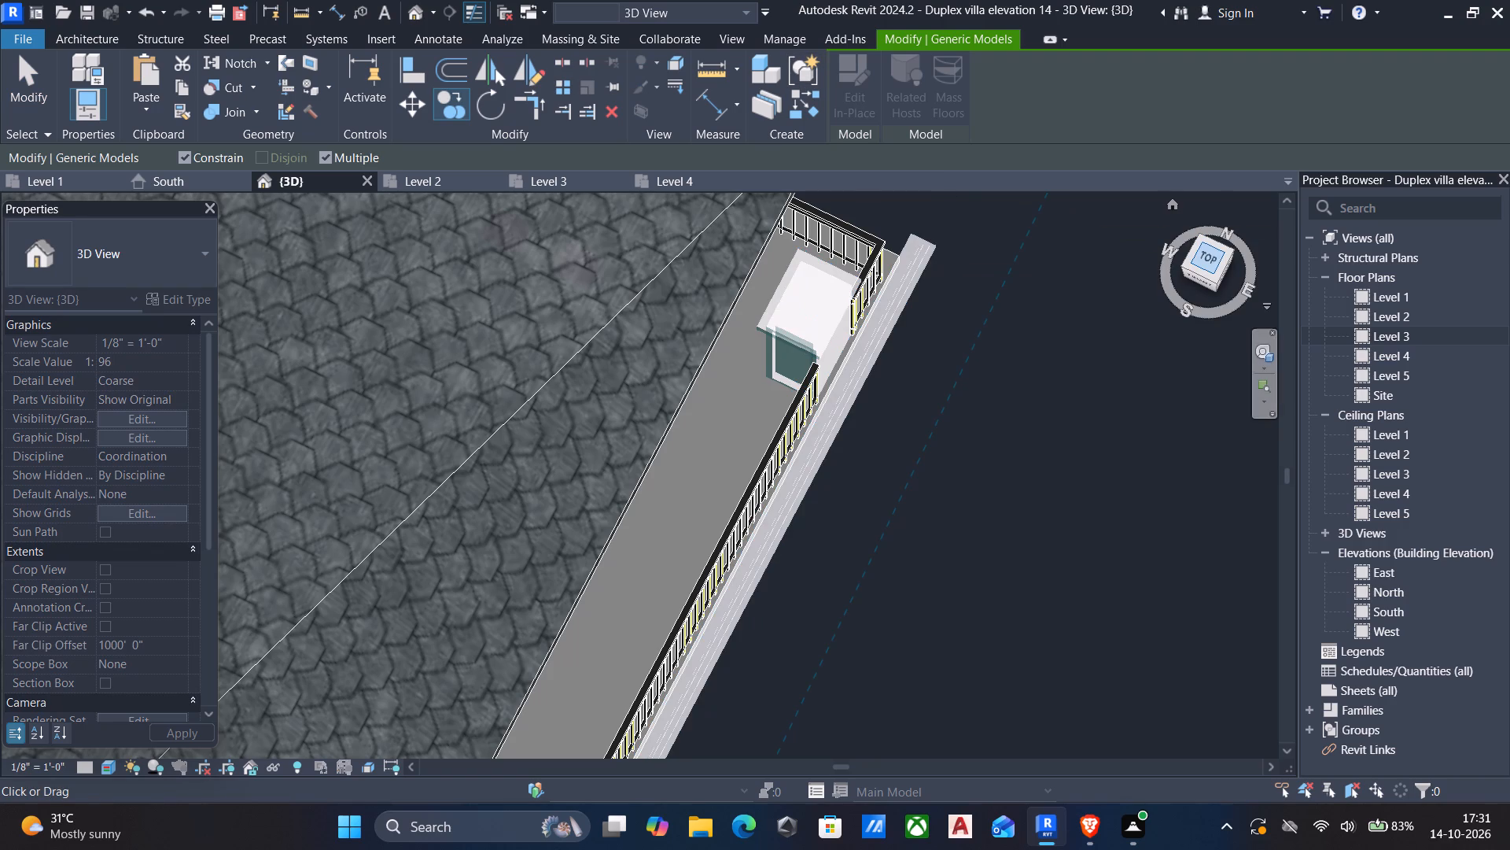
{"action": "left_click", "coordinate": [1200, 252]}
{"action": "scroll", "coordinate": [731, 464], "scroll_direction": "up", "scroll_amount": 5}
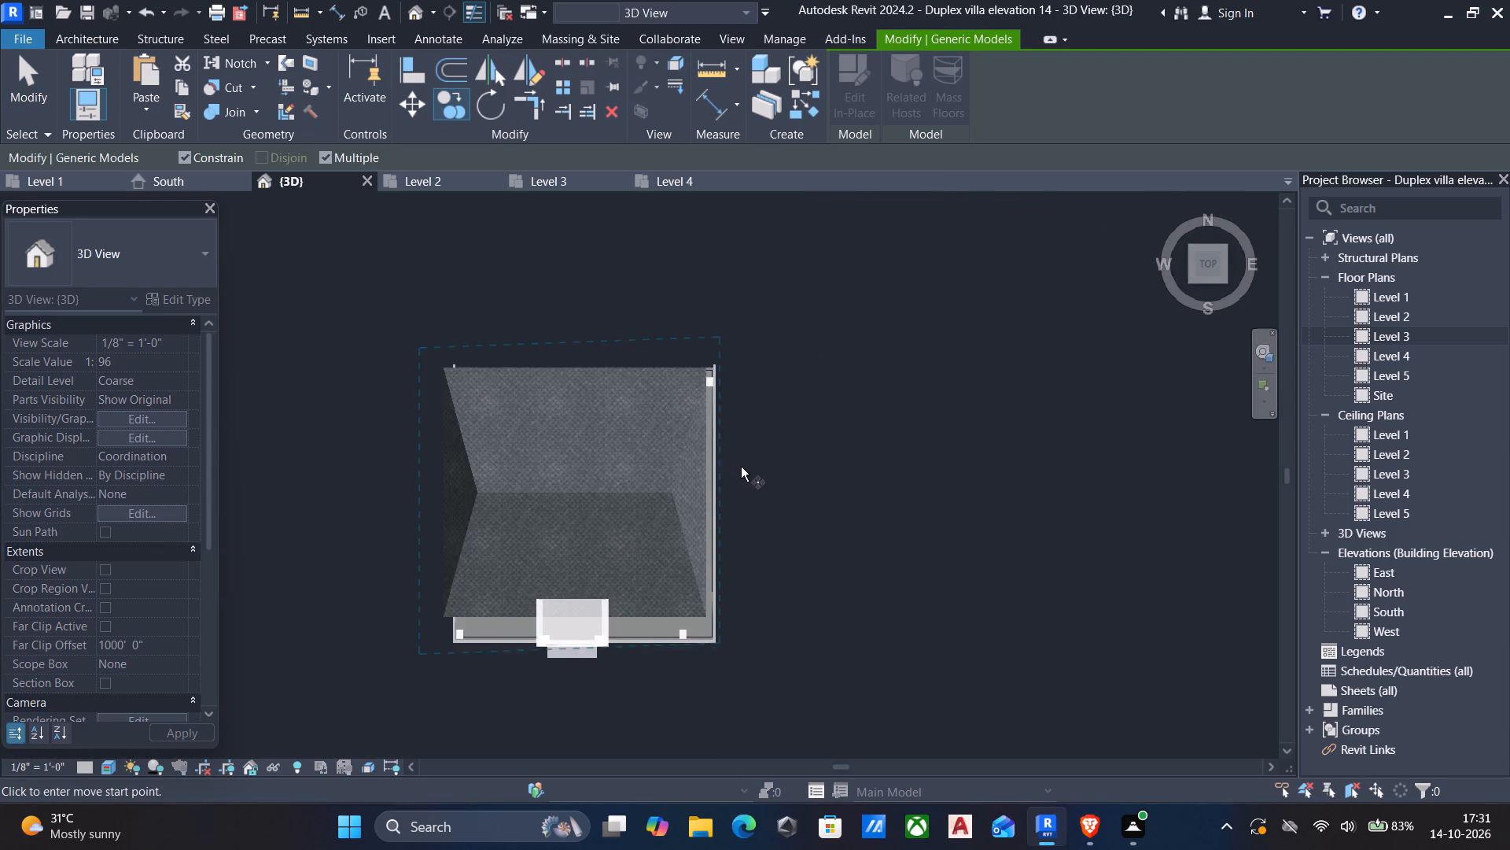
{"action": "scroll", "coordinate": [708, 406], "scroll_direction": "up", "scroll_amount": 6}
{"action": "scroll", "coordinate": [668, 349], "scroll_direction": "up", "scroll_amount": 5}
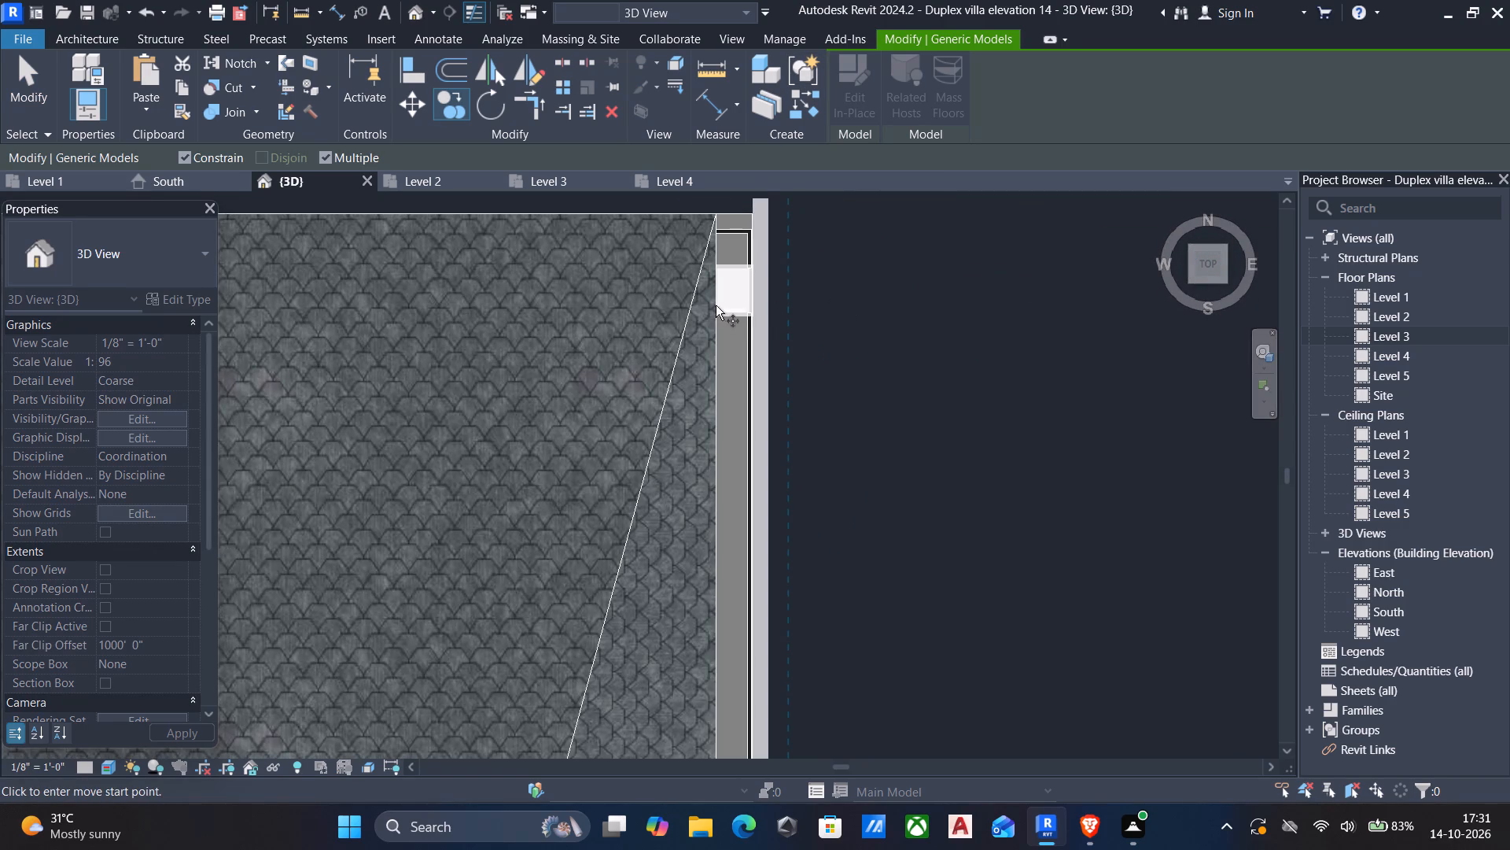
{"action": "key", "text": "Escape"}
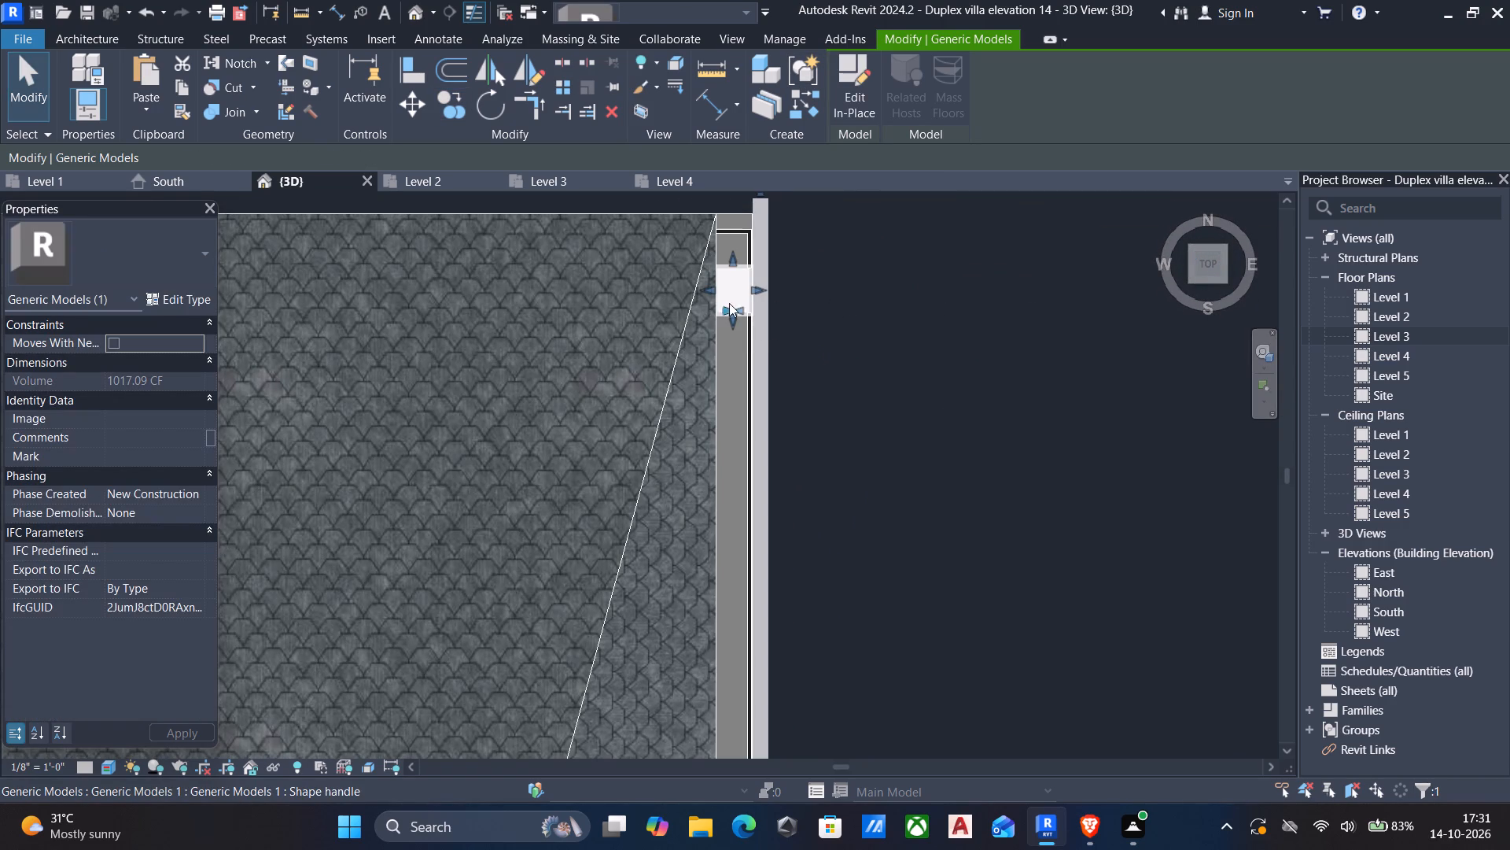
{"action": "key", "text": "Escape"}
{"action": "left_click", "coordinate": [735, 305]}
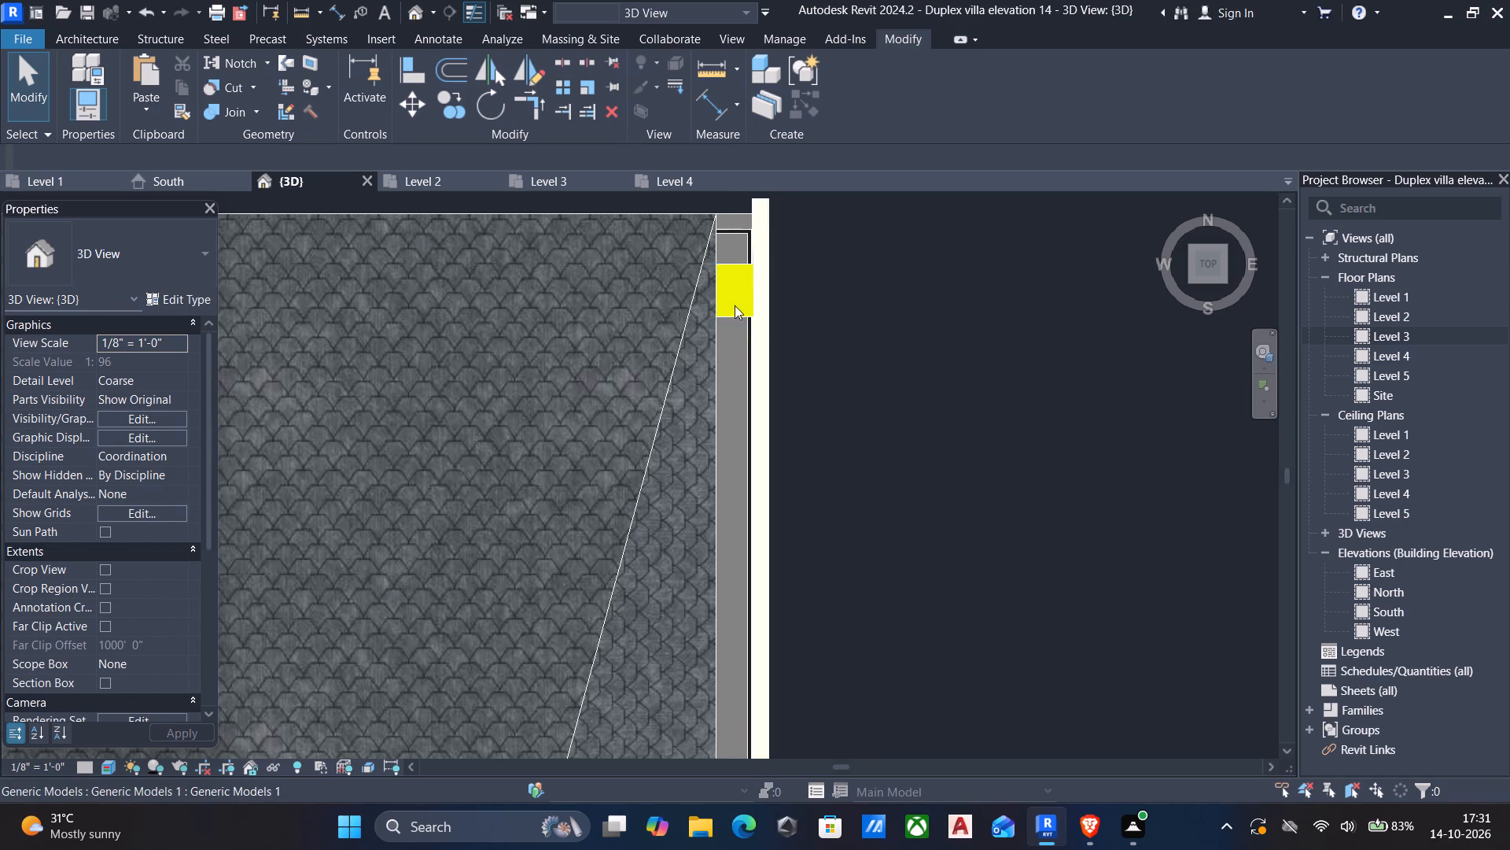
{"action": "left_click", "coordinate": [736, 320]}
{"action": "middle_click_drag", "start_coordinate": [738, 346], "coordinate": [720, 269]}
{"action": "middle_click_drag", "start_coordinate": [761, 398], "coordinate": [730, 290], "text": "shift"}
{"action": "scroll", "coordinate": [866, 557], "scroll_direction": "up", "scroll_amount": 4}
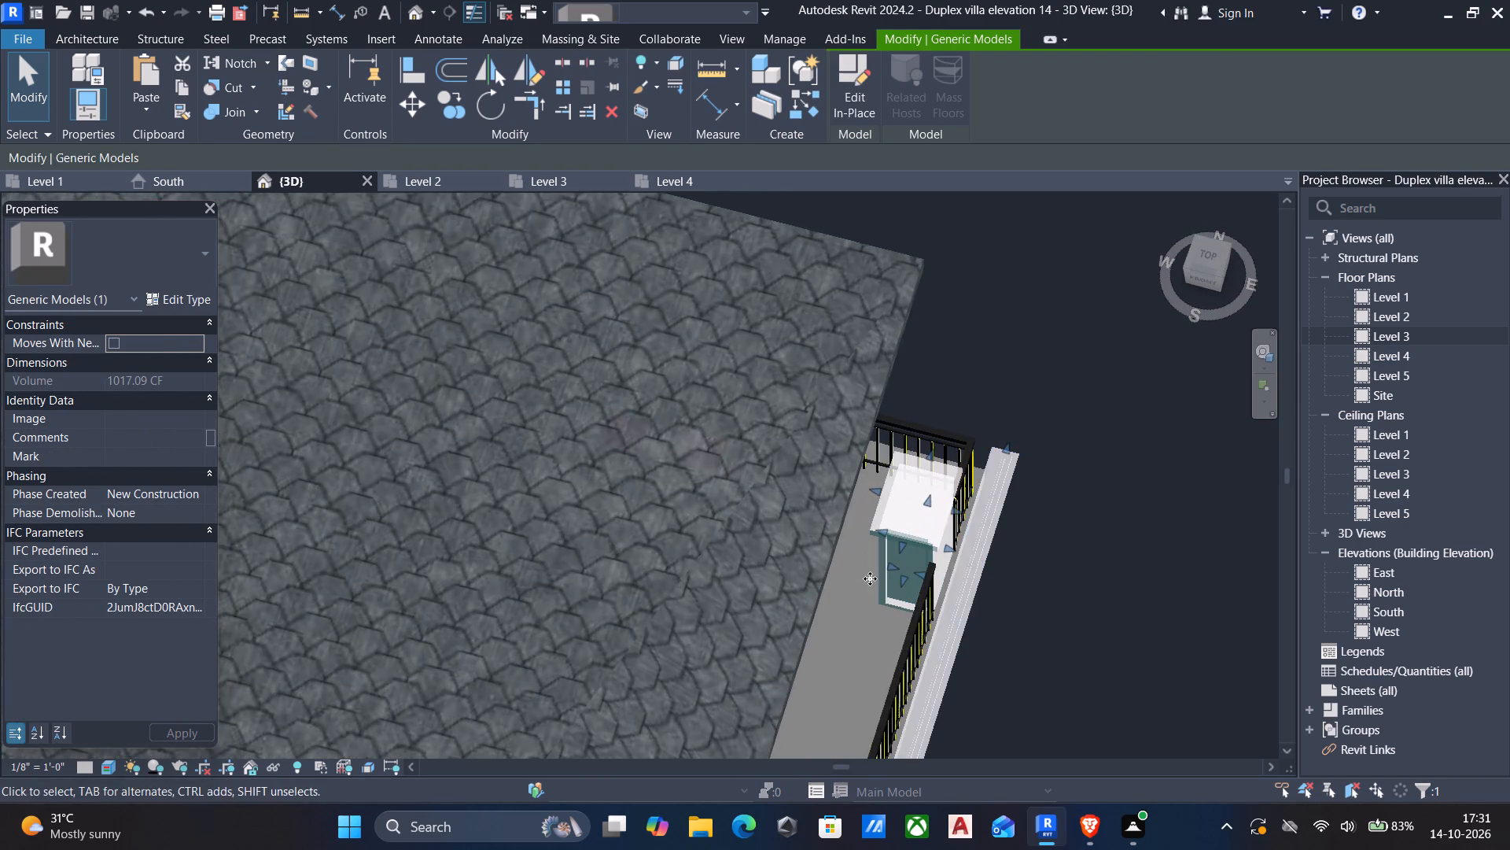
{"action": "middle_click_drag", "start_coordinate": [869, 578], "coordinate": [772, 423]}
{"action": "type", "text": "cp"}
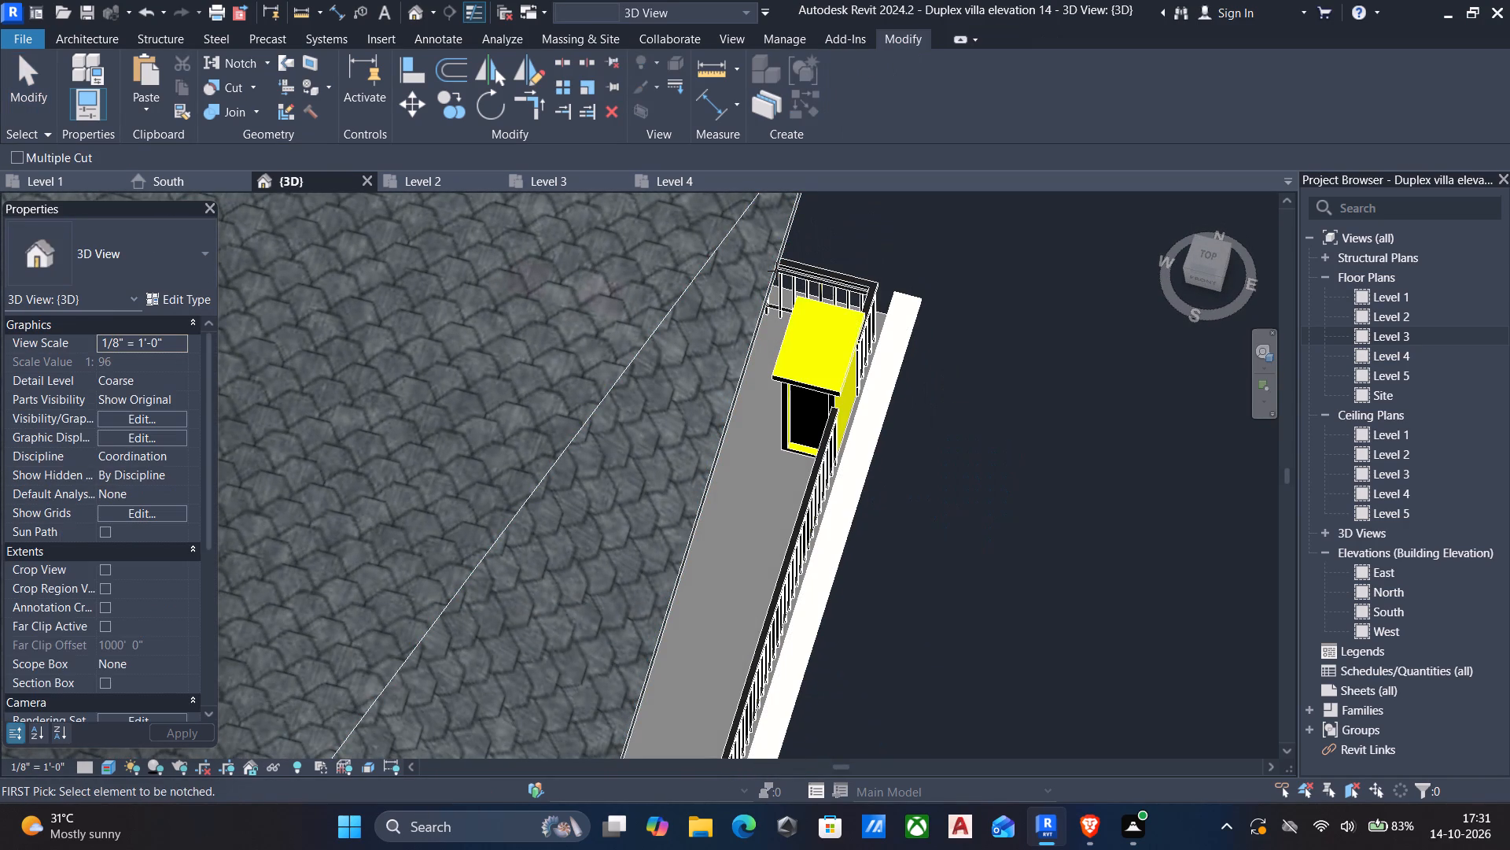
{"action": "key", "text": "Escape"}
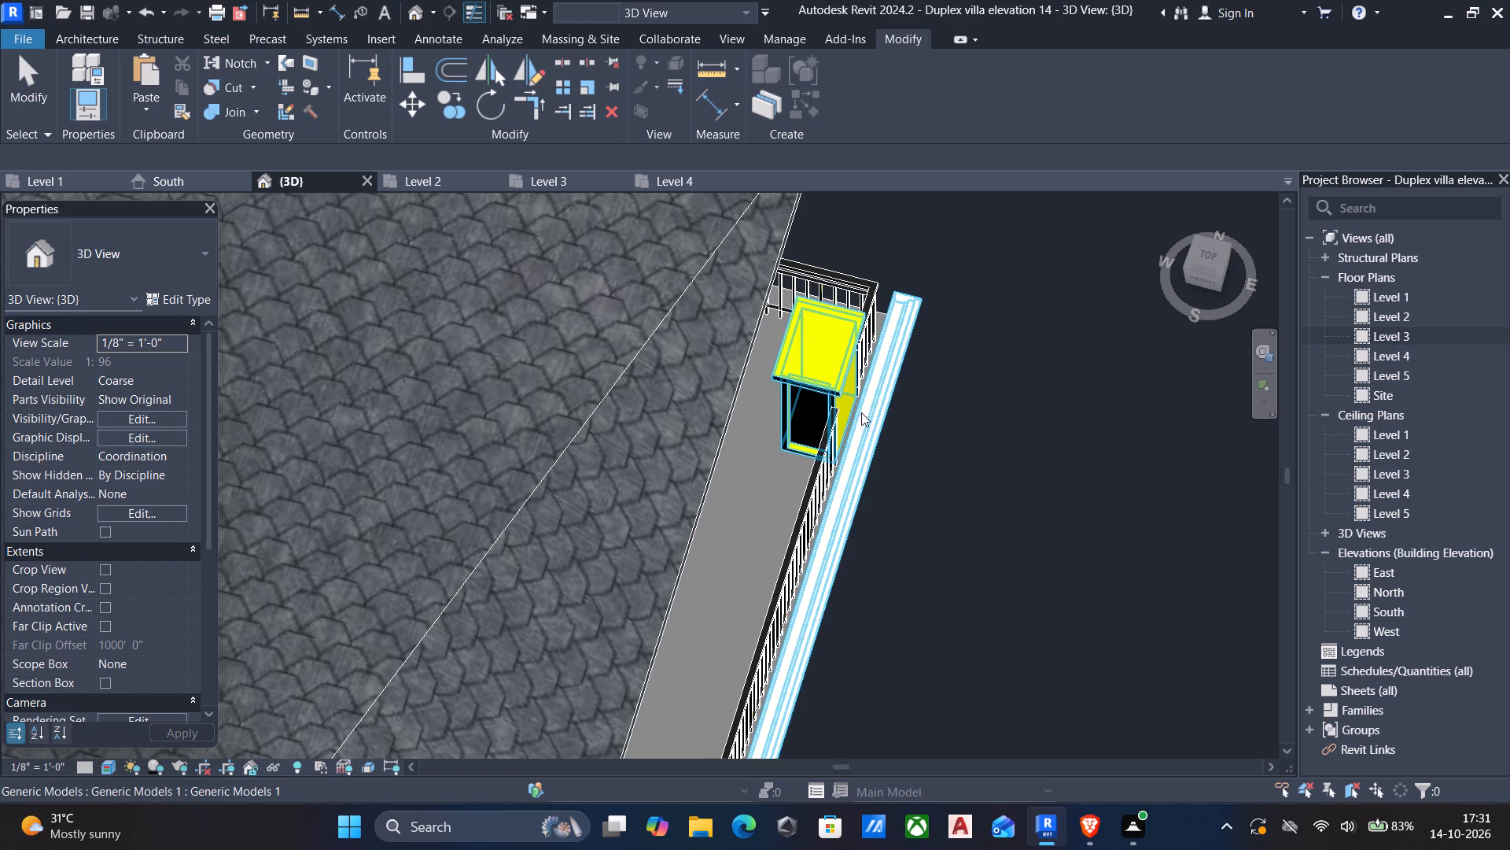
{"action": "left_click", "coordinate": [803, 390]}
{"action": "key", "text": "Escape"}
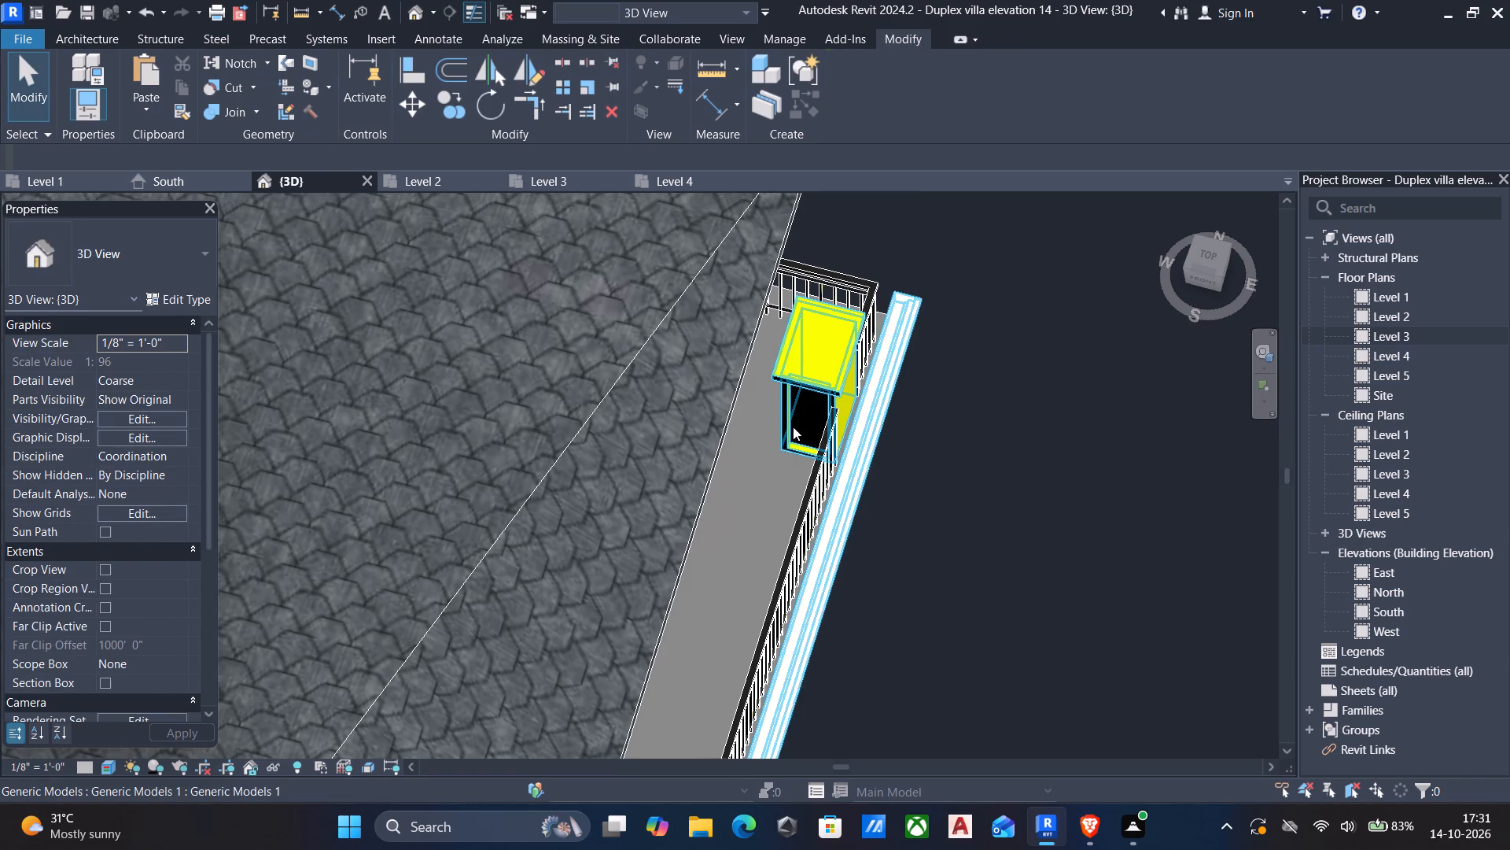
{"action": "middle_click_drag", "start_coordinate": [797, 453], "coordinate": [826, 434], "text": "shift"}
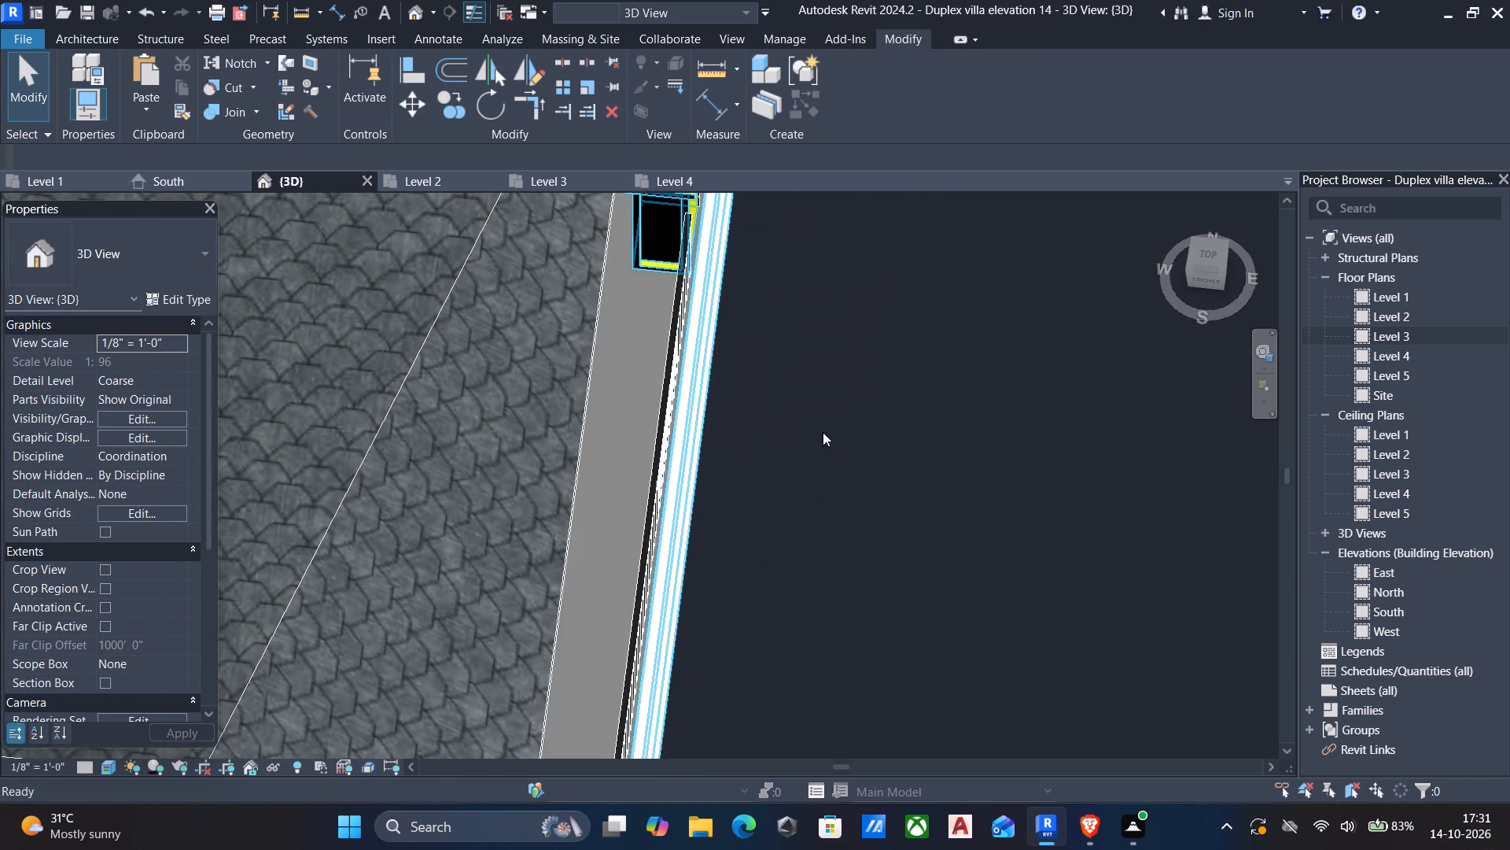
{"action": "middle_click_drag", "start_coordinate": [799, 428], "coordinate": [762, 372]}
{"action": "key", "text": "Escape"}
Copy the in-place generic model in top view, from beside the east balcony's rear pillar to the railing gap near the front corner.
{"action": "scroll", "coordinate": [810, 494], "scroll_direction": "up", "scroll_amount": 5}
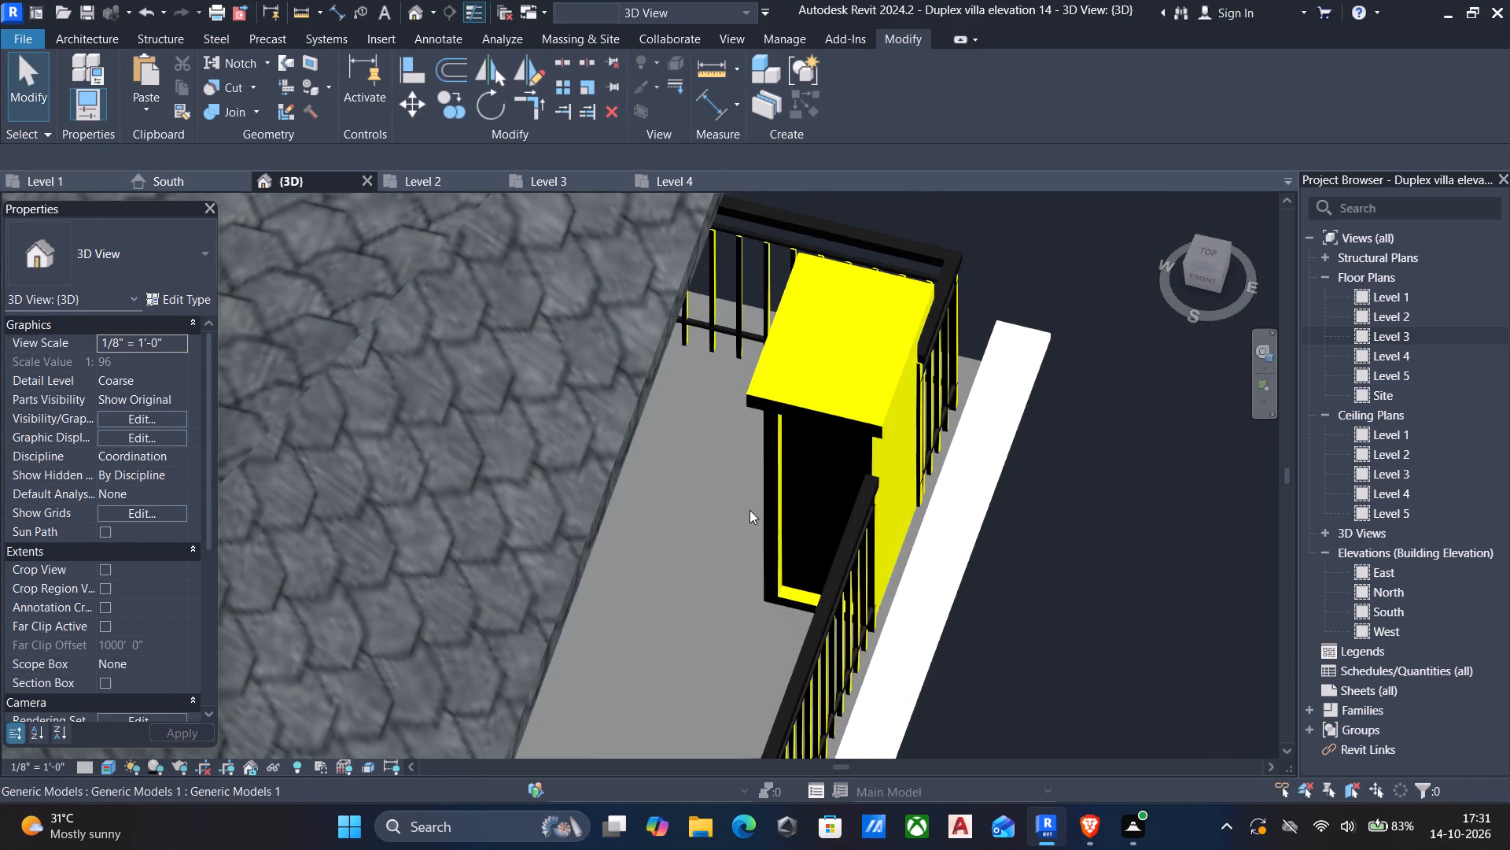
{"action": "scroll", "coordinate": [749, 506], "scroll_direction": "up", "scroll_amount": 6}
{"action": "scroll", "coordinate": [728, 536], "scroll_direction": "down", "scroll_amount": 7}
{"action": "middle_click_drag", "start_coordinate": [721, 538], "coordinate": [700, 495], "text": "shift"}
{"action": "scroll", "coordinate": [700, 495], "scroll_direction": "down", "scroll_amount": 7, "text": "shift"}
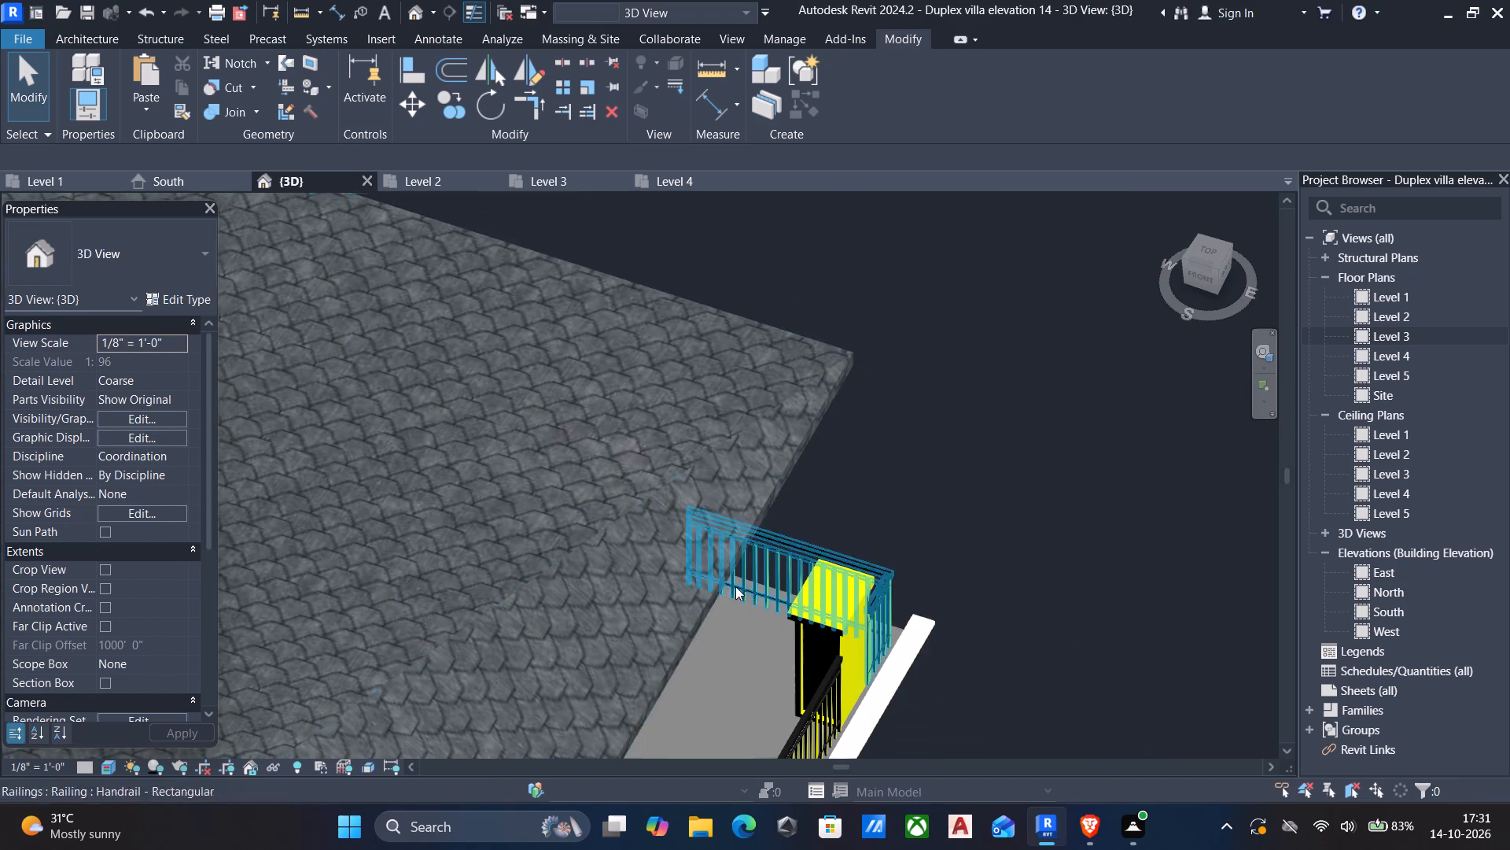
{"action": "middle_click_drag", "start_coordinate": [735, 587], "coordinate": [726, 493]}
{"action": "scroll", "coordinate": [816, 588], "scroll_direction": "down", "scroll_amount": 1}
{"action": "middle_click_drag", "start_coordinate": [805, 651], "coordinate": [796, 733], "text": "shift"}
{"action": "middle_click_drag", "start_coordinate": [799, 649], "coordinate": [571, 176]}
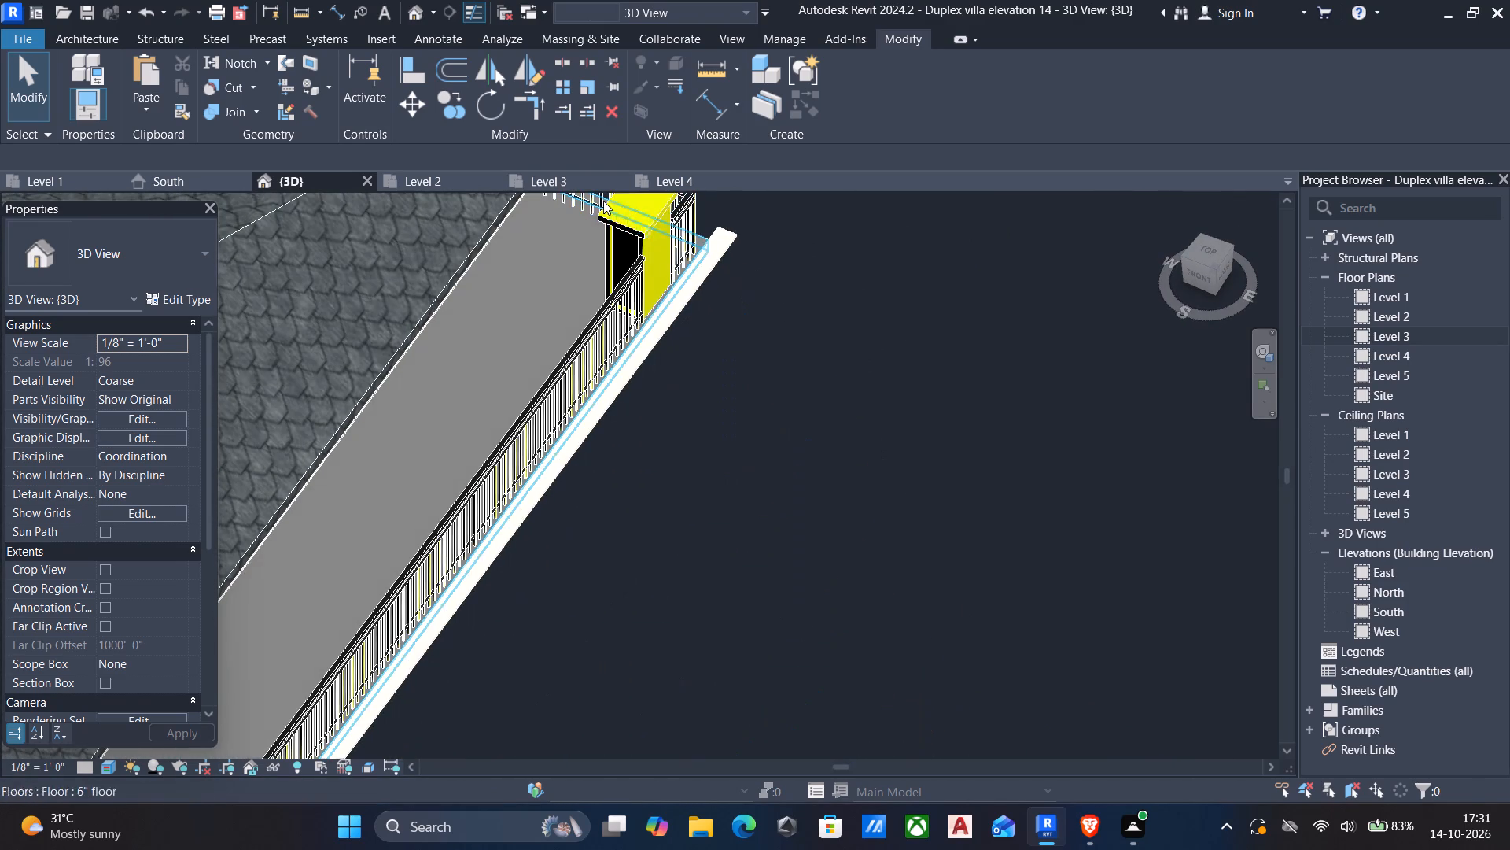
{"action": "left_click", "coordinate": [624, 225]}
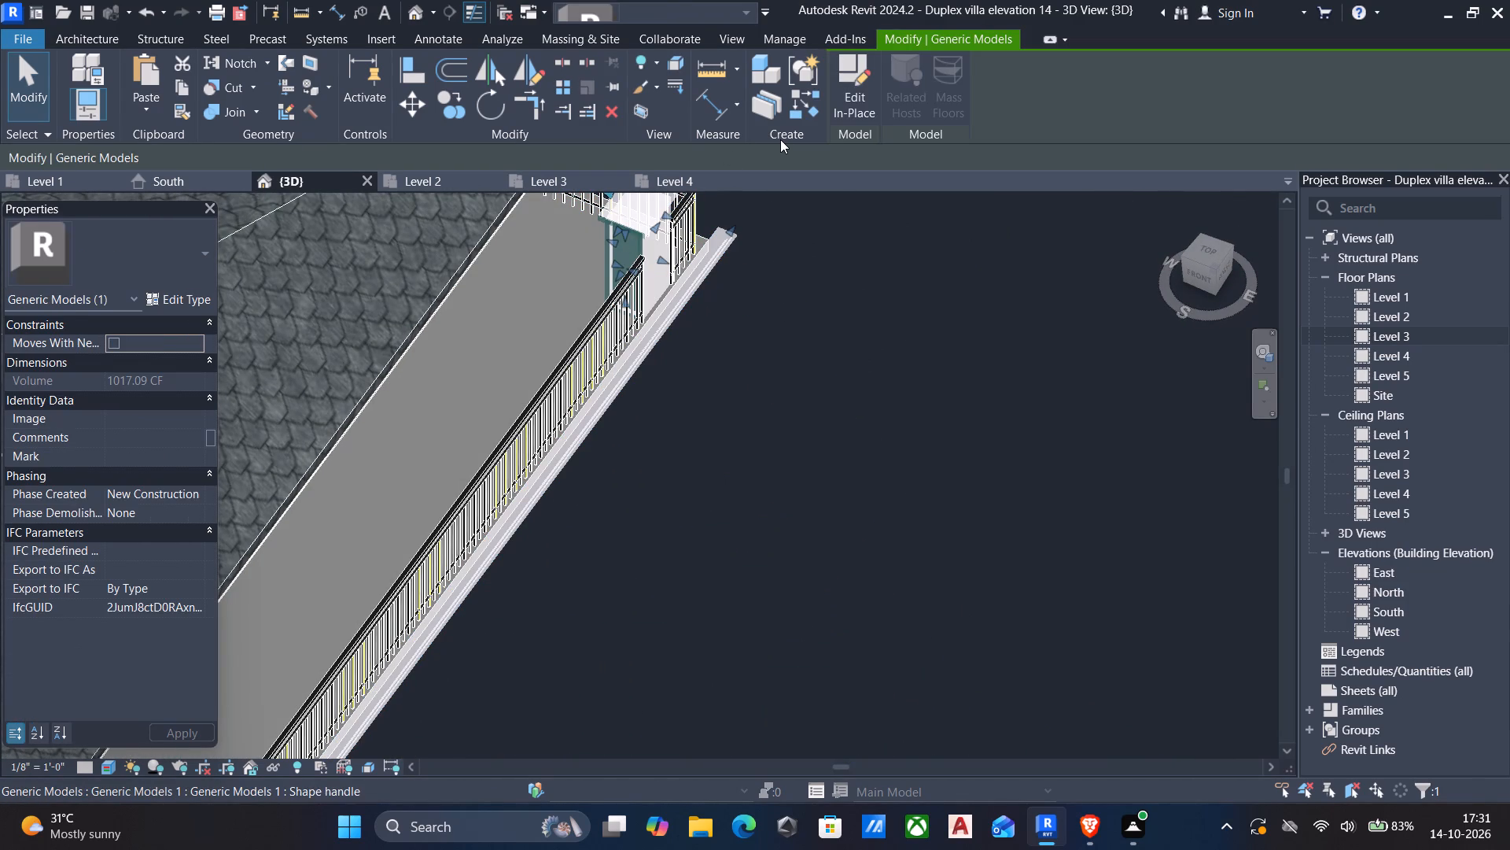
{"action": "type", "text": "co"}
{"action": "scroll", "coordinate": [677, 246], "scroll_direction": "down", "scroll_amount": 4}
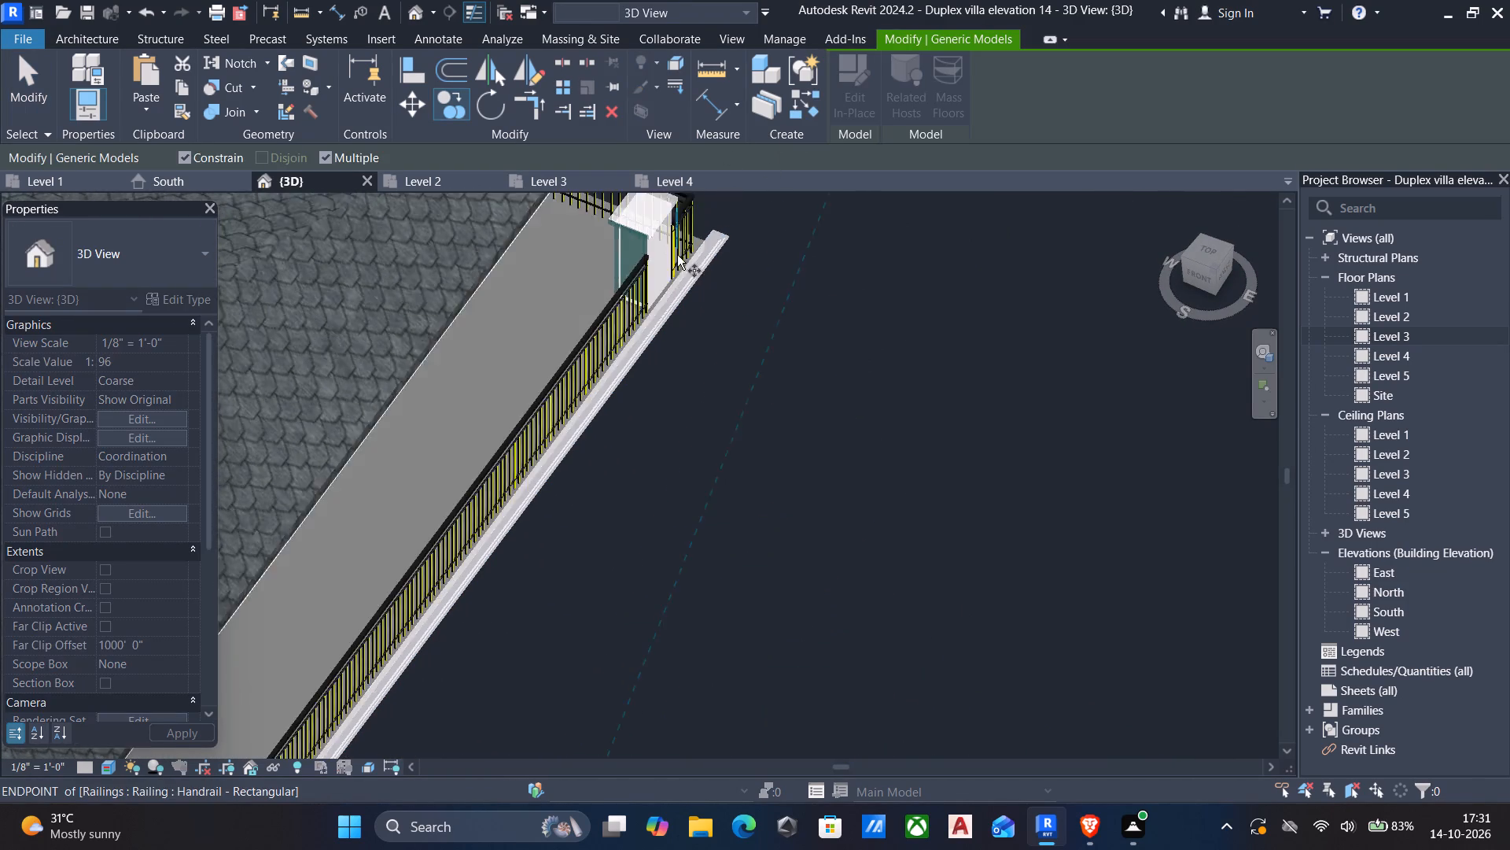
{"action": "scroll", "coordinate": [677, 255], "scroll_direction": "down", "scroll_amount": 1}
{"action": "middle_click_drag", "start_coordinate": [664, 259], "coordinate": [857, 370]}
{"action": "scroll", "coordinate": [838, 368], "scroll_direction": "up", "scroll_amount": 2}
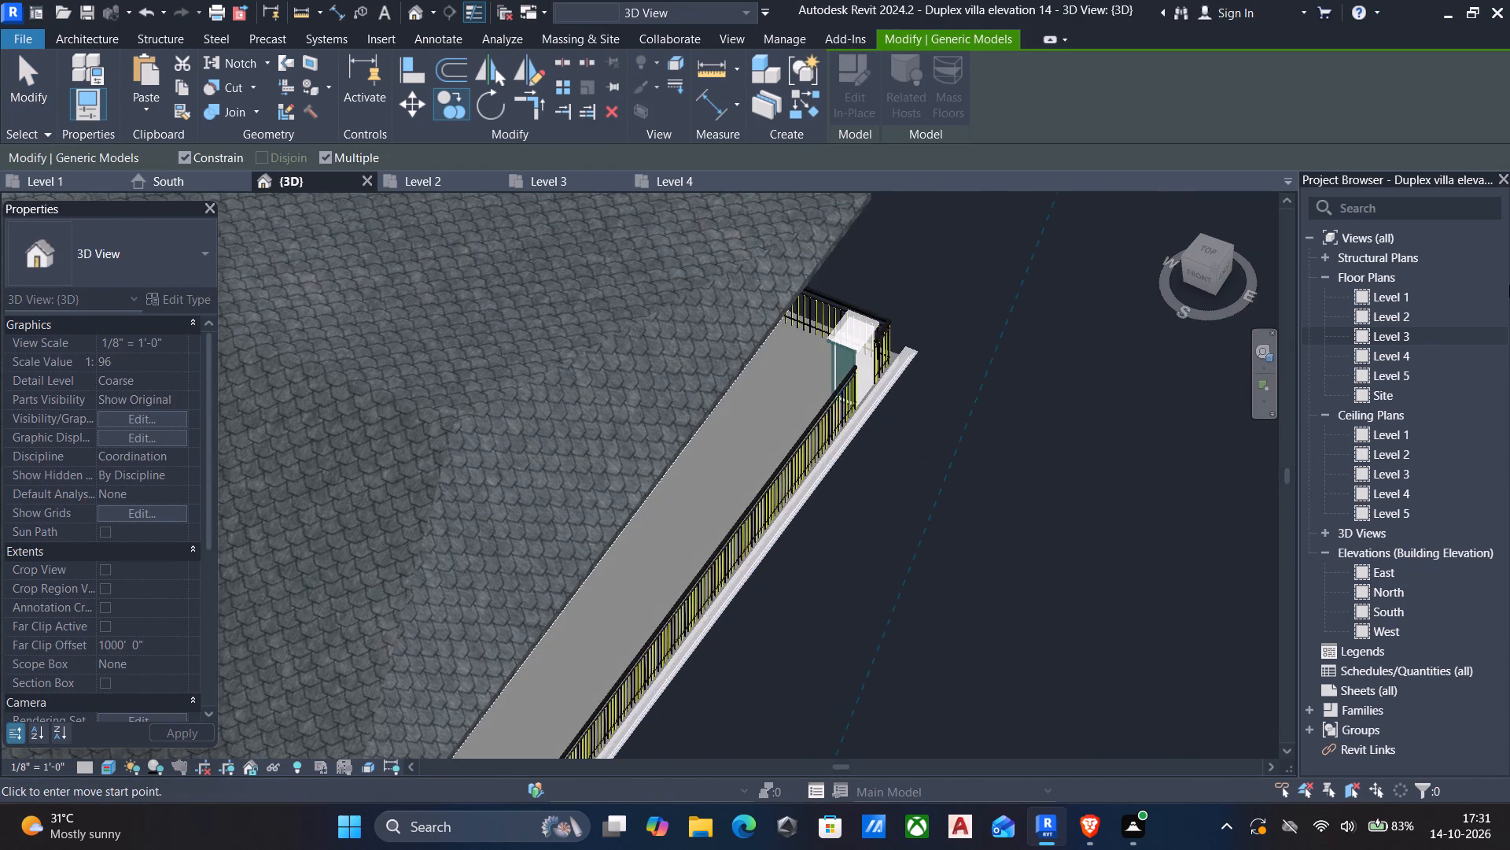
{"action": "left_click", "coordinate": [1200, 253]}
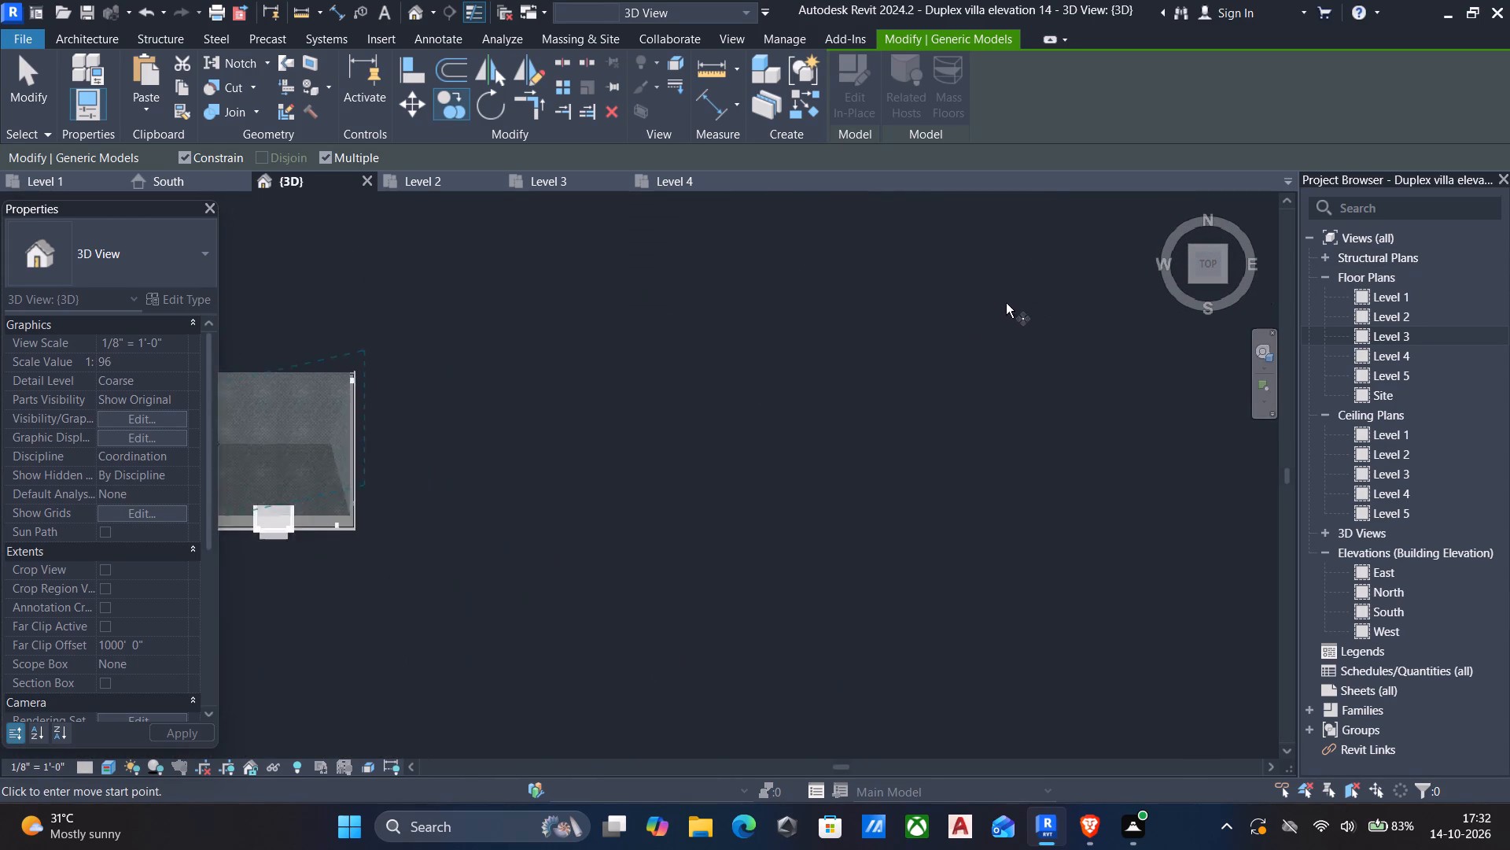
{"action": "scroll", "coordinate": [795, 396], "scroll_direction": "up", "scroll_amount": 5}
{"action": "scroll", "coordinate": [627, 360], "scroll_direction": "up", "scroll_amount": 1}
{"action": "middle_click_drag", "start_coordinate": [625, 360], "coordinate": [635, 352]}
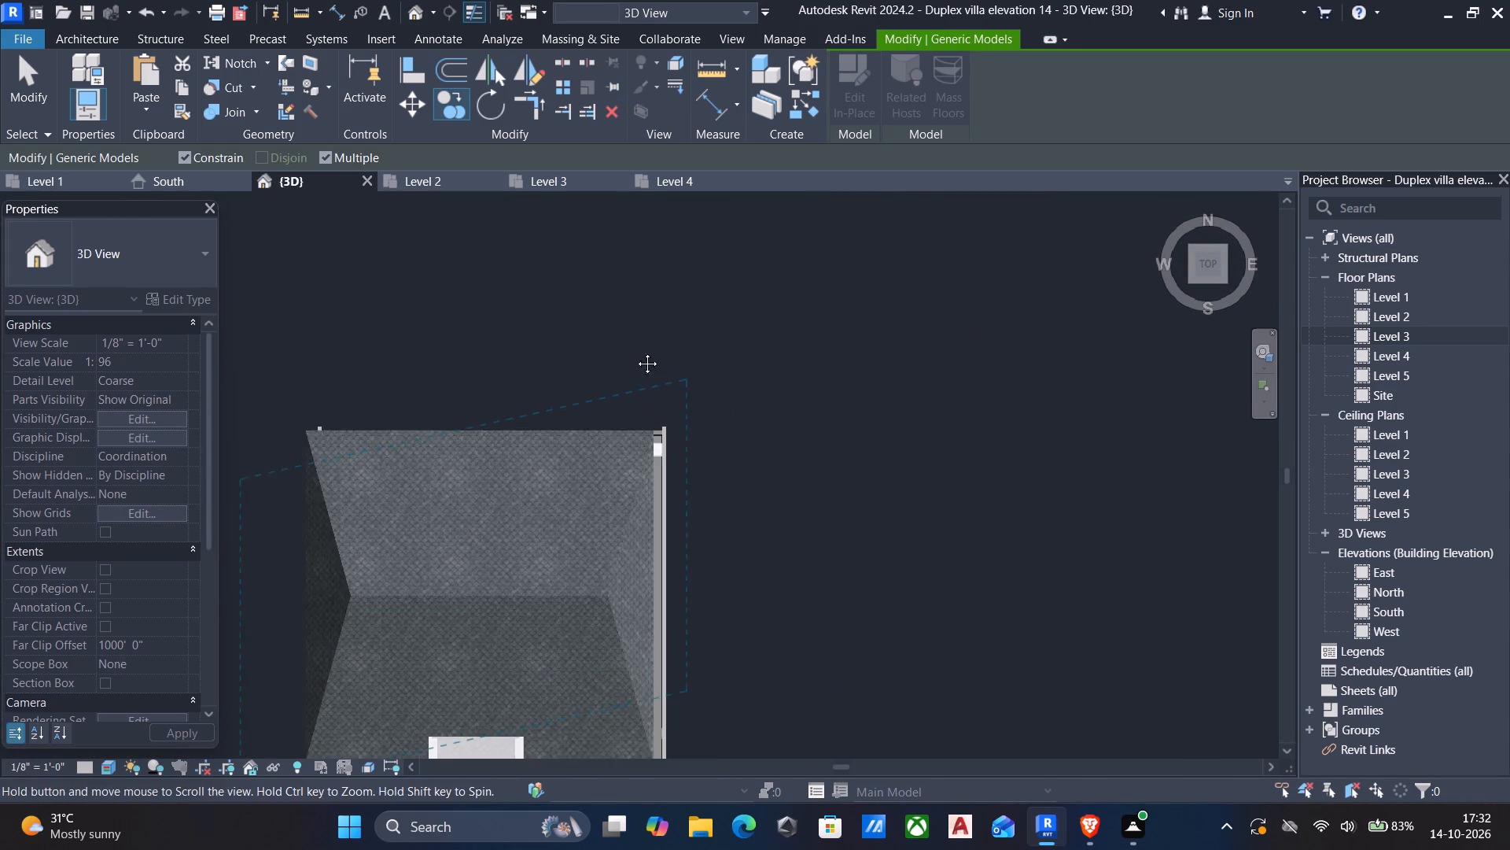
{"action": "middle_click_drag", "start_coordinate": [635, 352], "coordinate": [772, 271]}
{"action": "scroll", "coordinate": [777, 293], "scroll_direction": "down", "scroll_amount": 1}
{"action": "scroll", "coordinate": [787, 338], "scroll_direction": "up", "scroll_amount": 3}
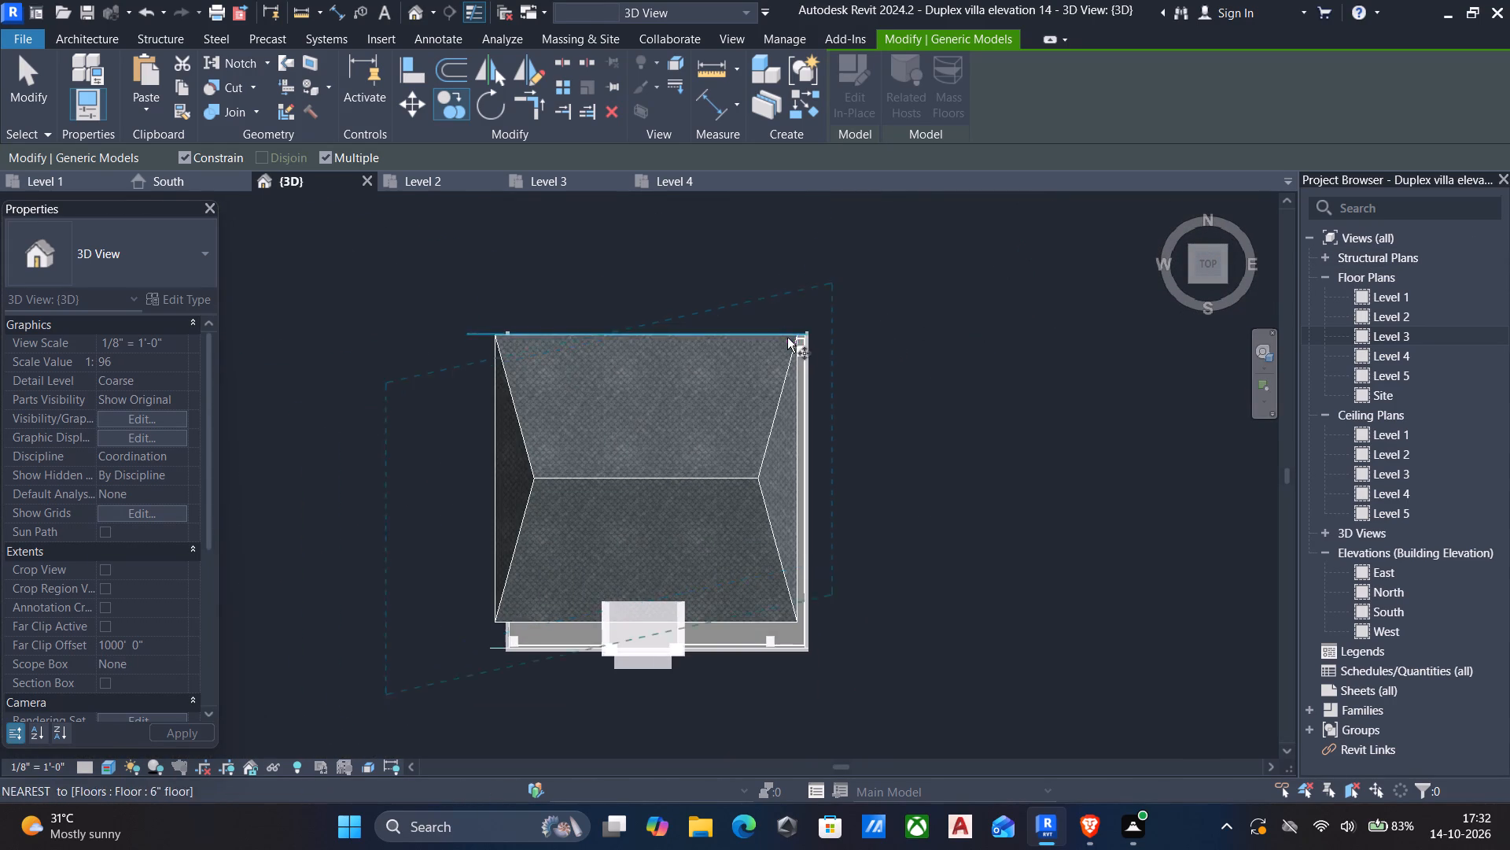
{"action": "scroll", "coordinate": [787, 338], "scroll_direction": "up", "scroll_amount": 5}
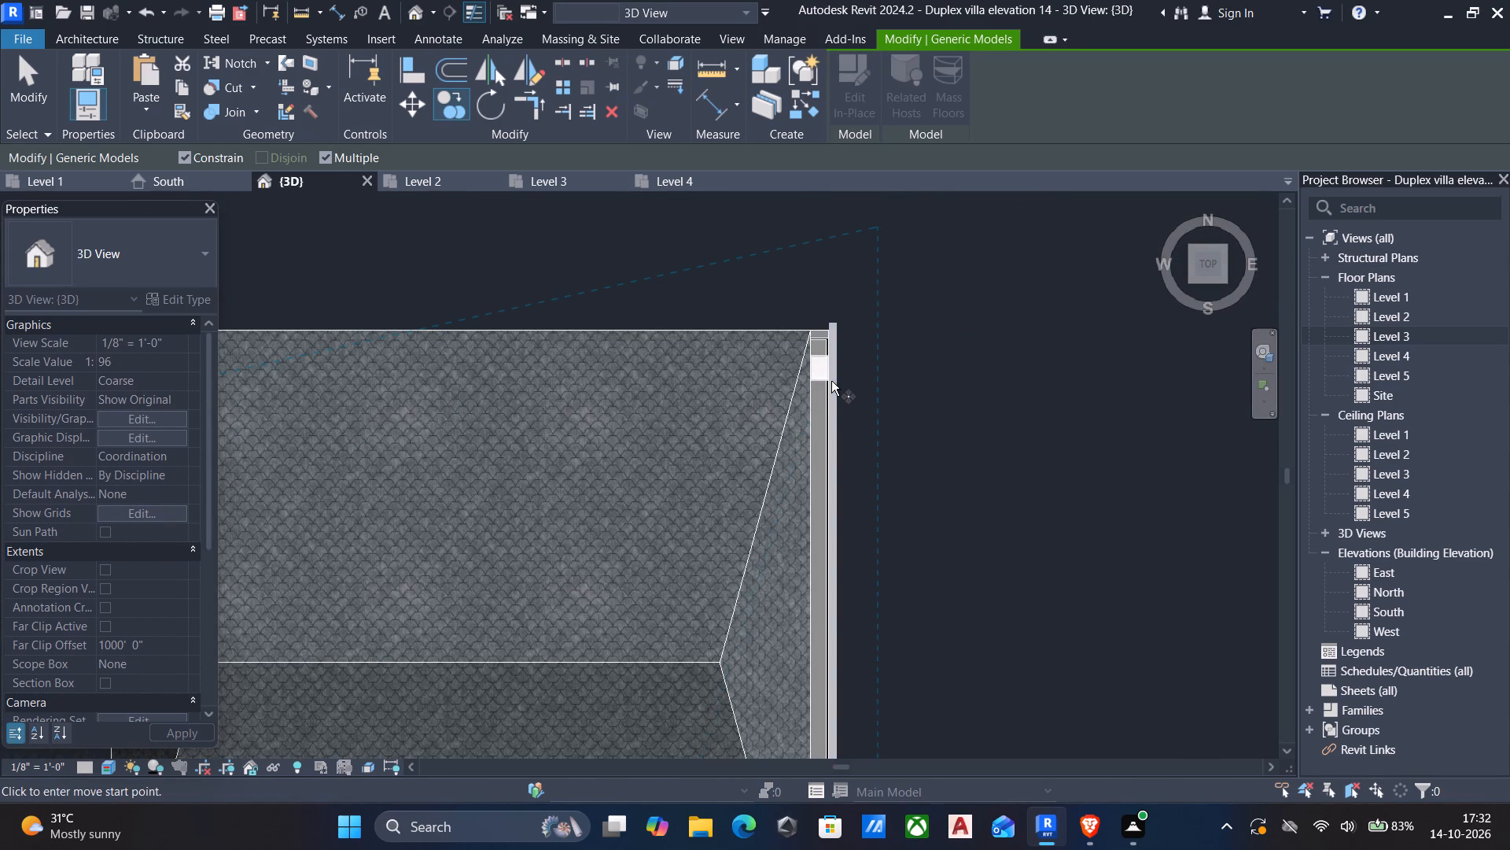
{"action": "scroll", "coordinate": [831, 381], "scroll_direction": "up", "scroll_amount": 4}
{"action": "left_click", "coordinate": [827, 375]}
{"action": "scroll", "coordinate": [810, 503], "scroll_direction": "down", "scroll_amount": 4}
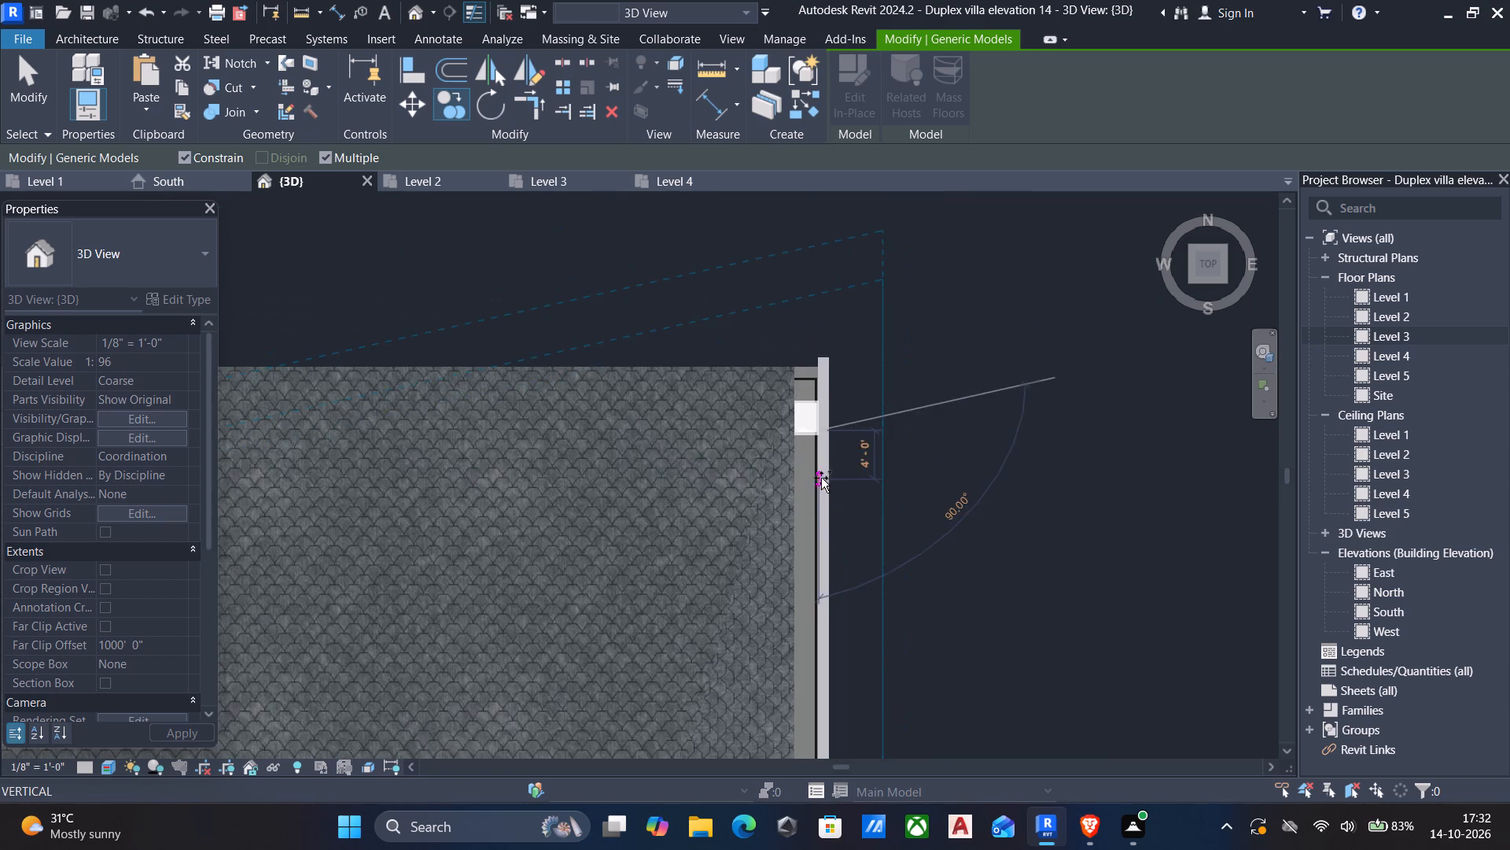
{"action": "middle_click_drag", "start_coordinate": [821, 478], "coordinate": [825, 267]}
{"action": "middle_click_drag", "start_coordinate": [820, 626], "coordinate": [851, 193]}
{"action": "scroll", "coordinate": [878, 500], "scroll_direction": "up", "scroll_amount": 3}
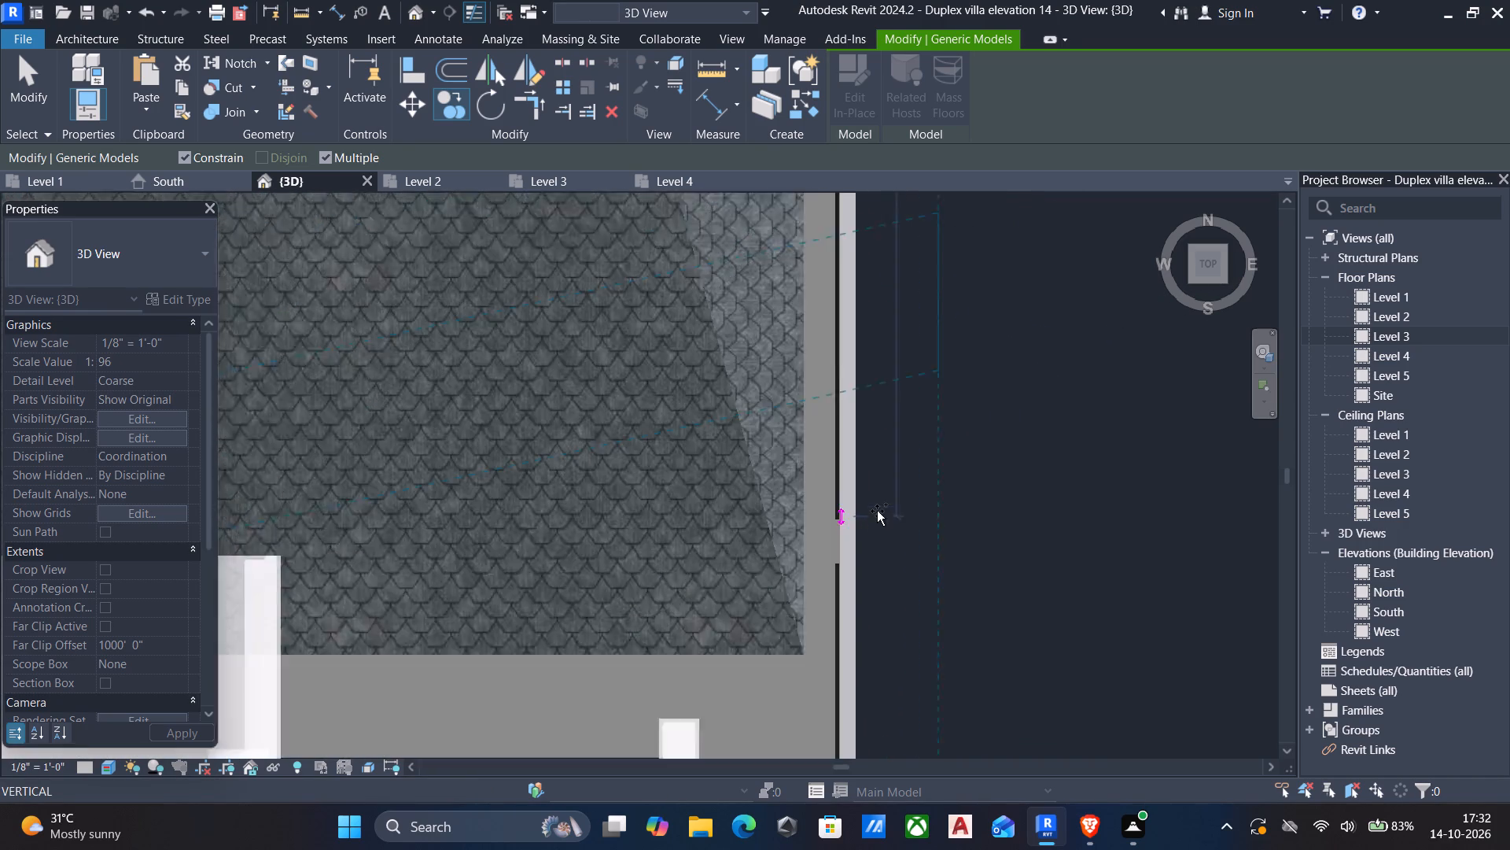
{"action": "scroll", "coordinate": [877, 511], "scroll_direction": "up", "scroll_amount": 7}
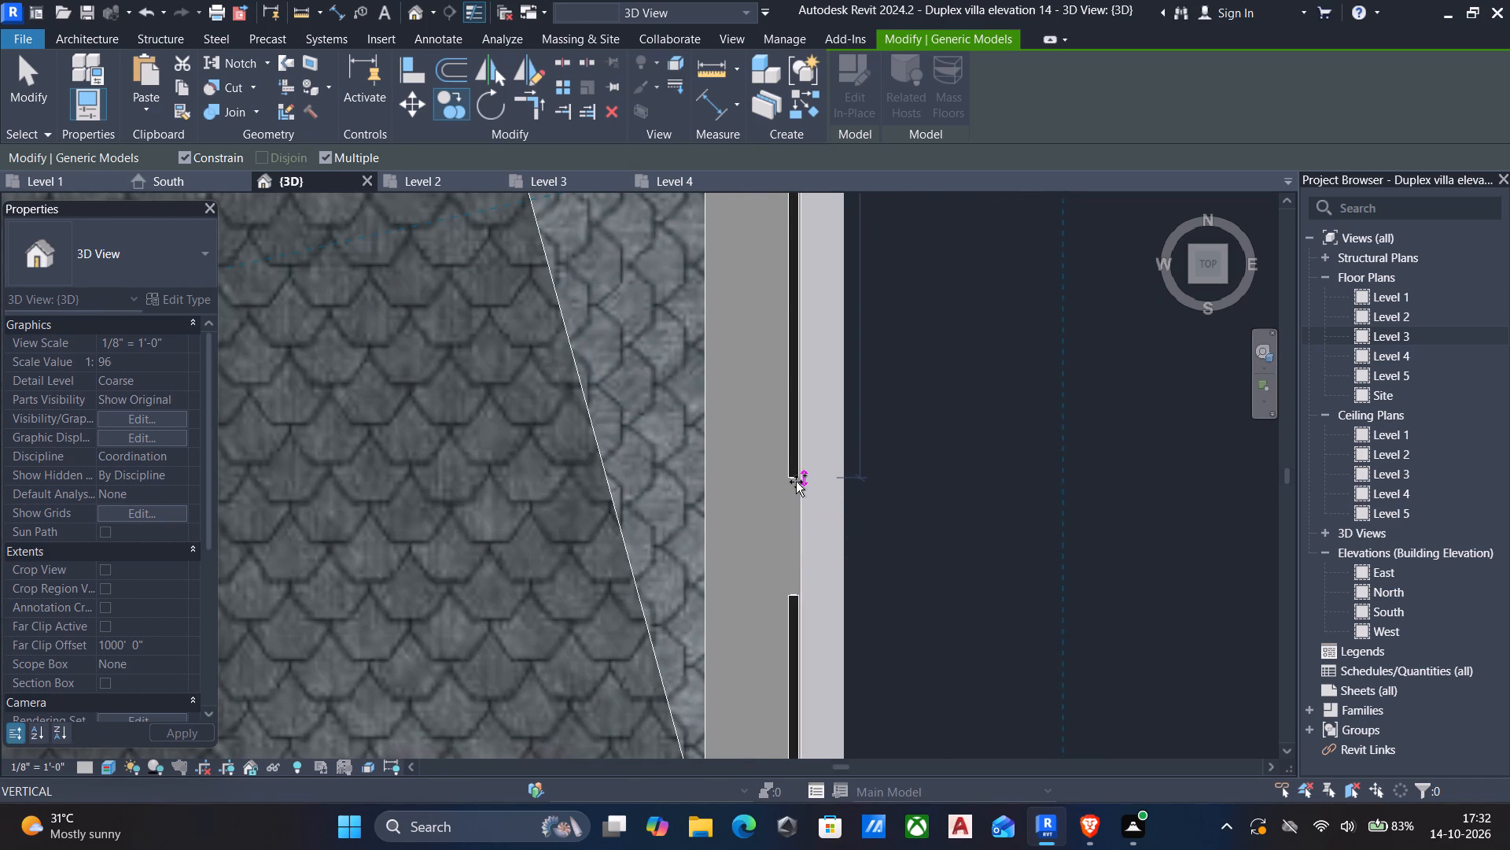
{"action": "left_click", "coordinate": [800, 480]}
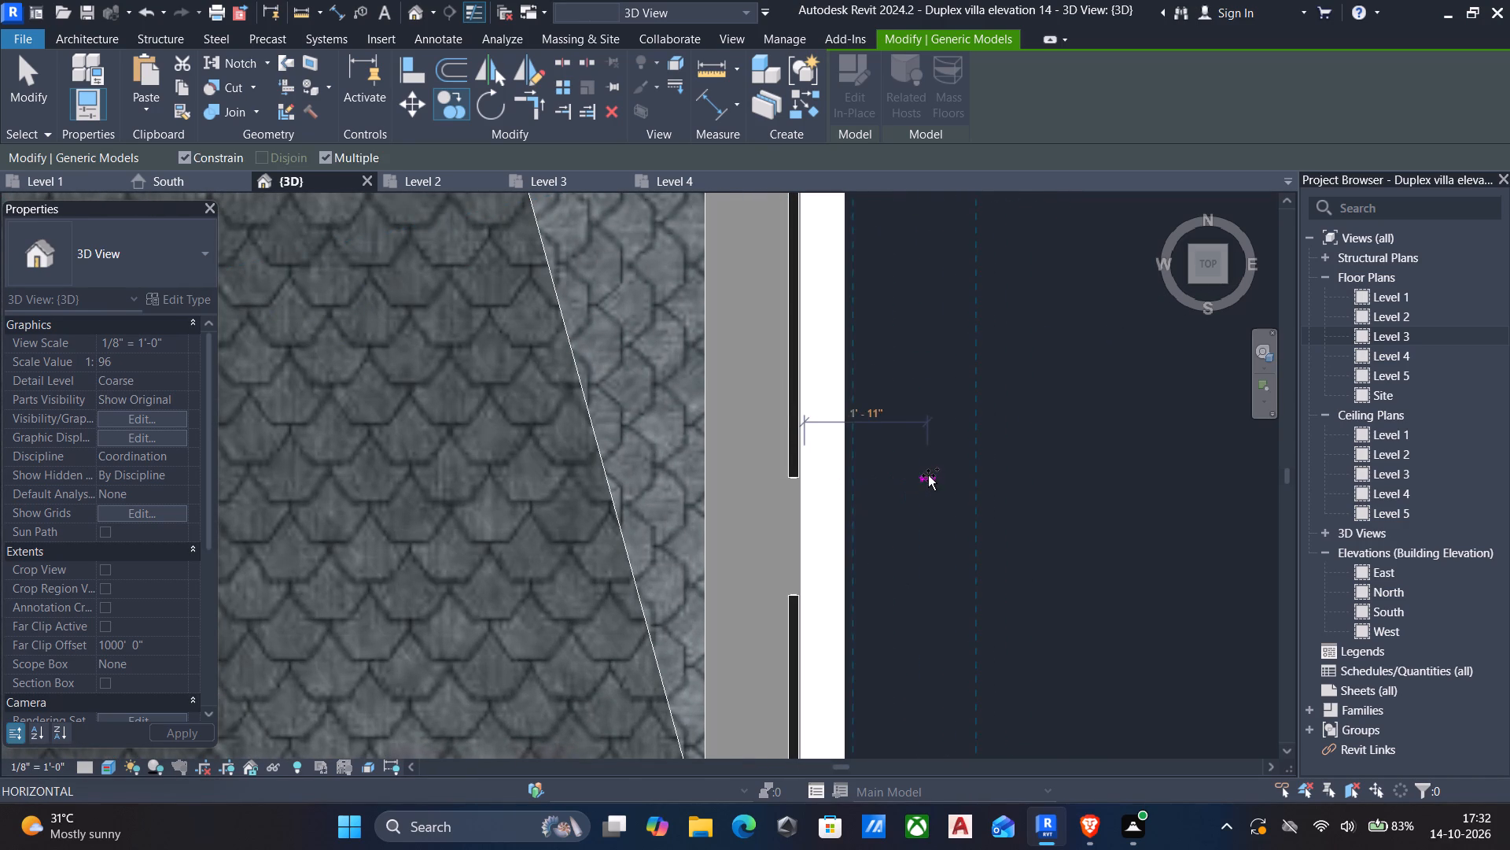
{"action": "scroll", "coordinate": [1053, 493], "scroll_direction": "down", "scroll_amount": 13}
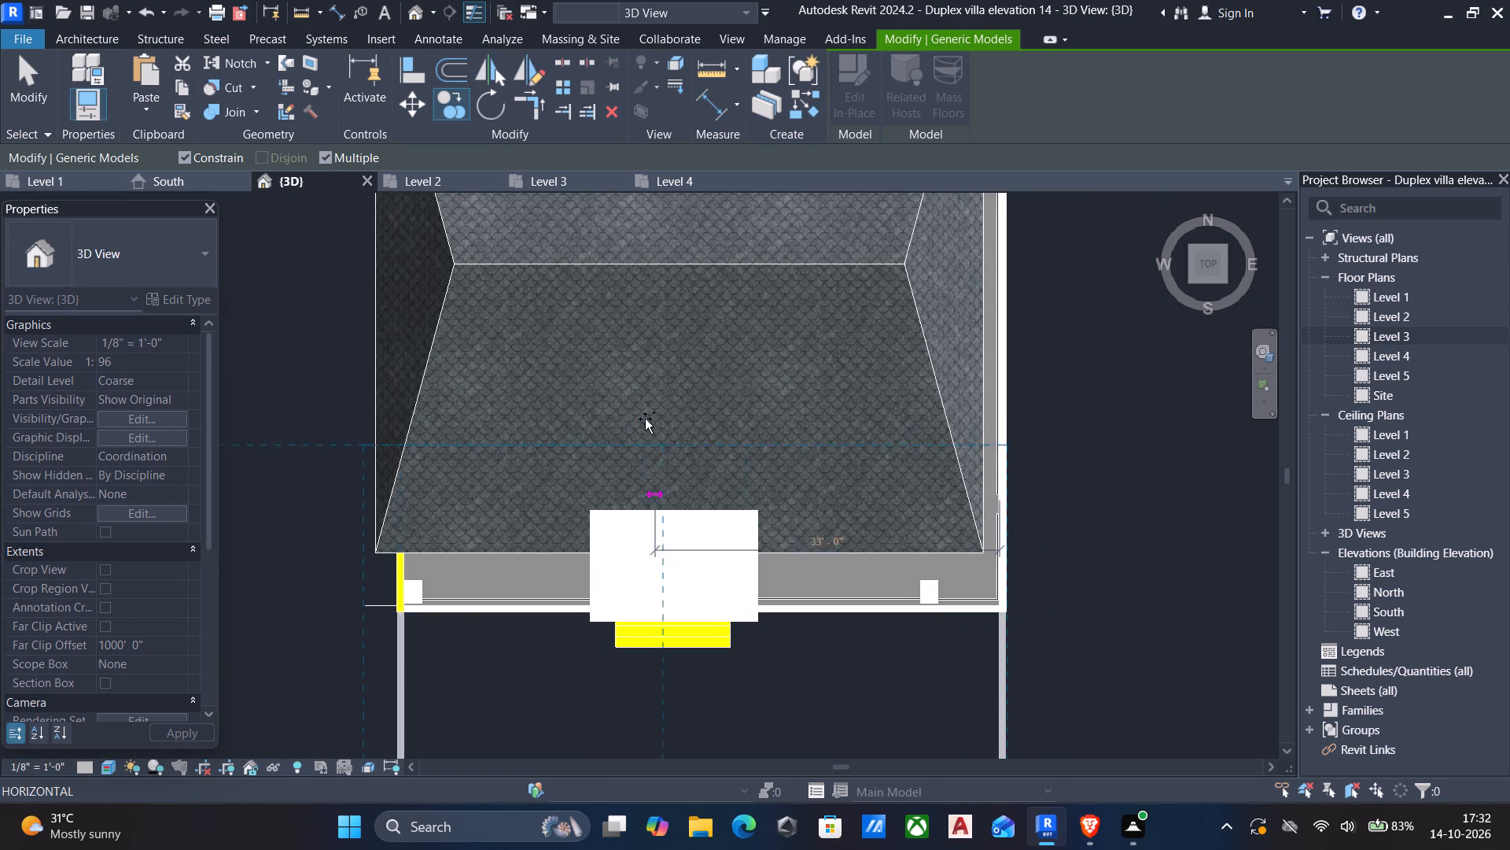
{"action": "scroll", "coordinate": [643, 418], "scroll_direction": "down", "scroll_amount": 6}
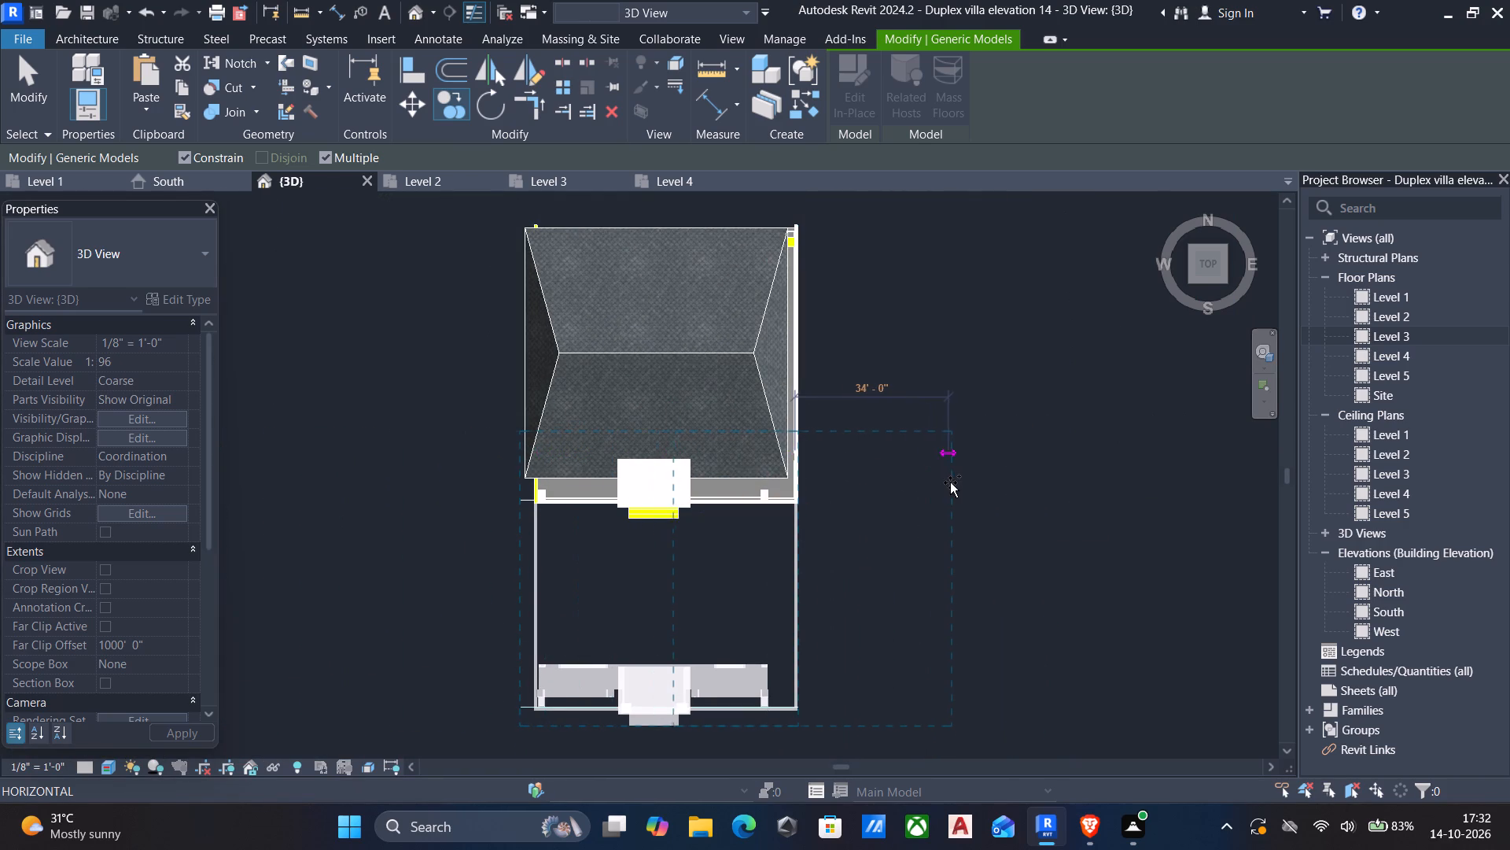
{"action": "key", "text": "Escape"}
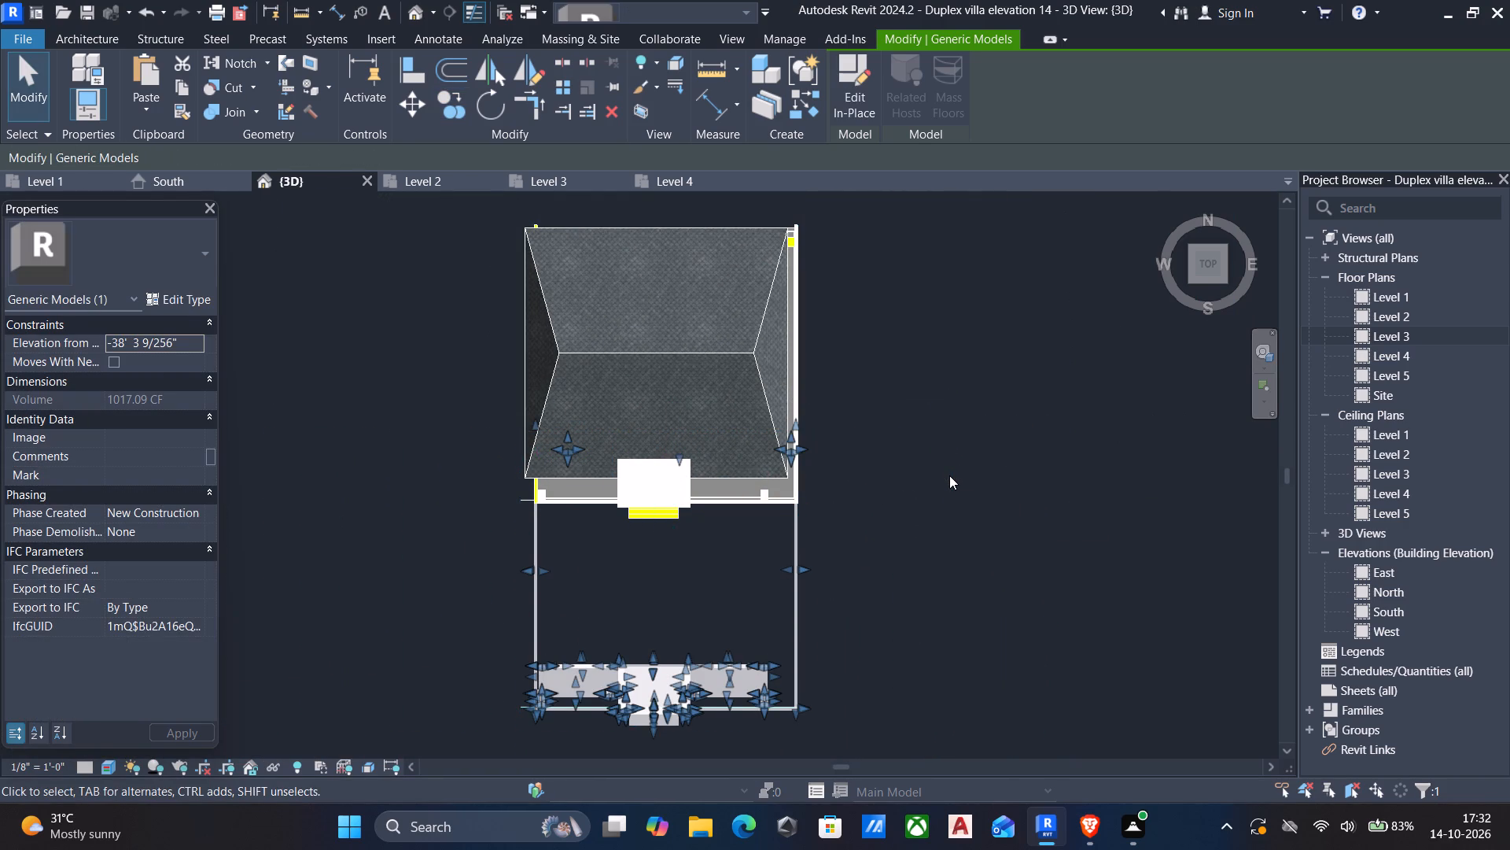
Undo the copy of the whole in-place generic model.
{"action": "key", "text": "ctrl+z"}
Open the in-place generic model that contains the east balcony's rear pillar for editing.
{"action": "scroll", "coordinate": [949, 489], "scroll_direction": "down", "scroll_amount": 11}
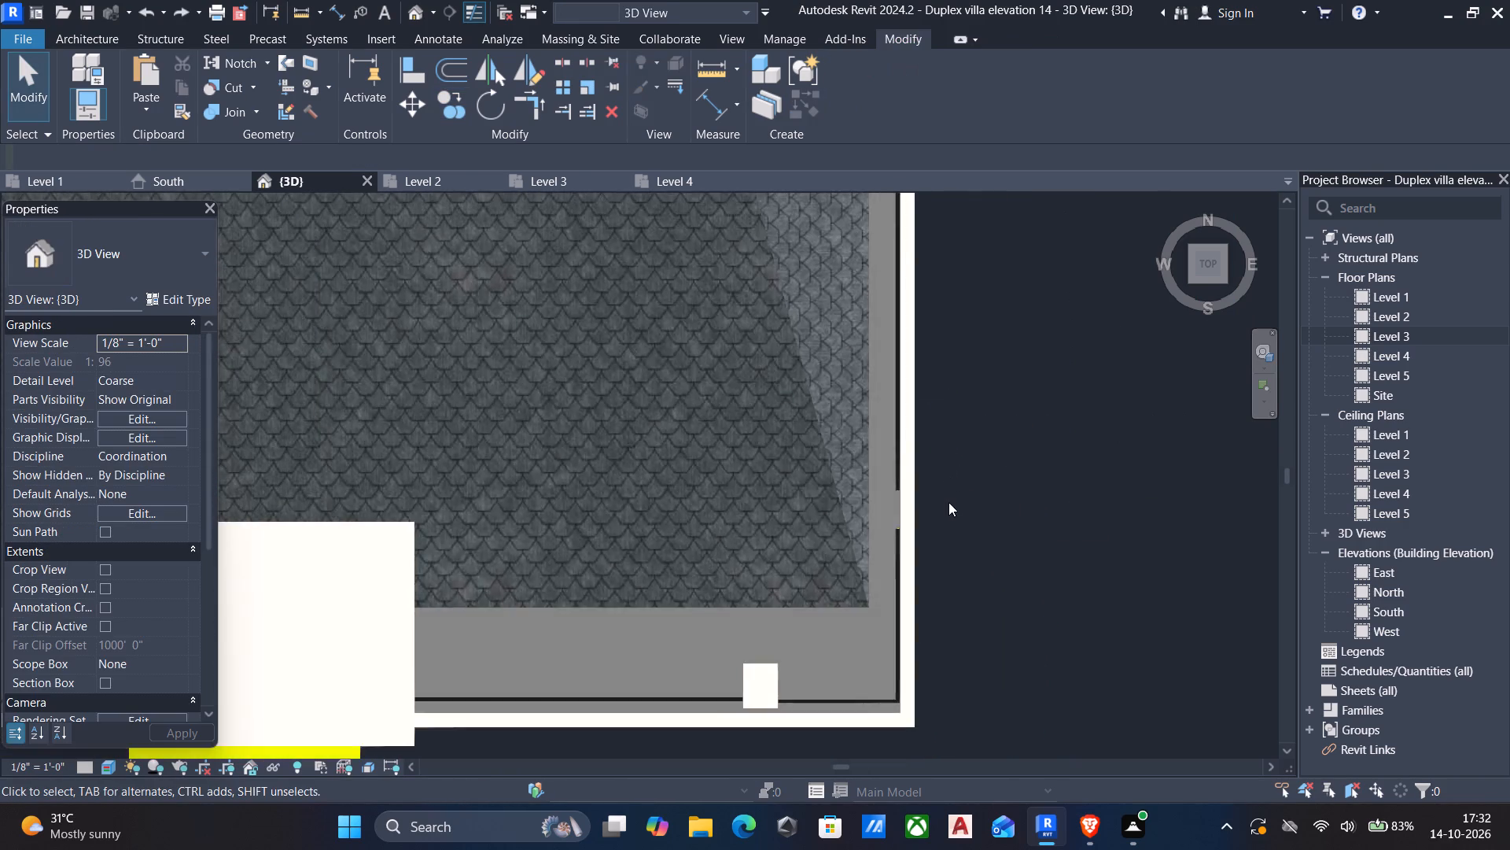
{"action": "scroll", "coordinate": [948, 502], "scroll_direction": "down", "scroll_amount": 4}
{"action": "middle_click_drag", "start_coordinate": [948, 519], "coordinate": [863, 589]}
{"action": "middle_click_drag", "start_coordinate": [891, 361], "coordinate": [868, 372]}
{"action": "middle_click", "coordinate": [872, 368], "text": "shift"}
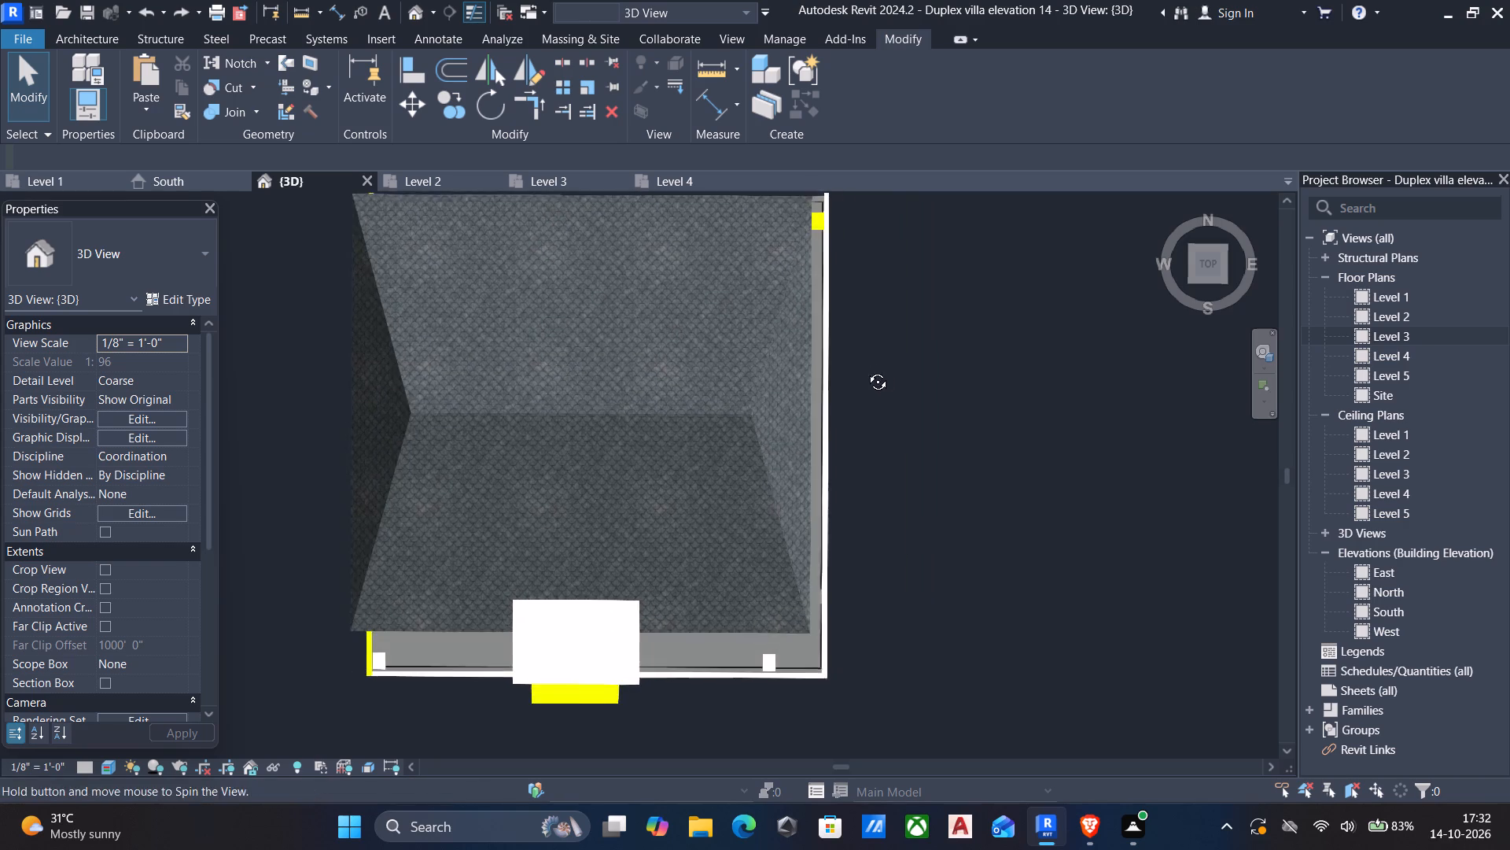
{"action": "left_click", "coordinate": [818, 226]}
{"action": "left_click", "coordinate": [849, 65]}
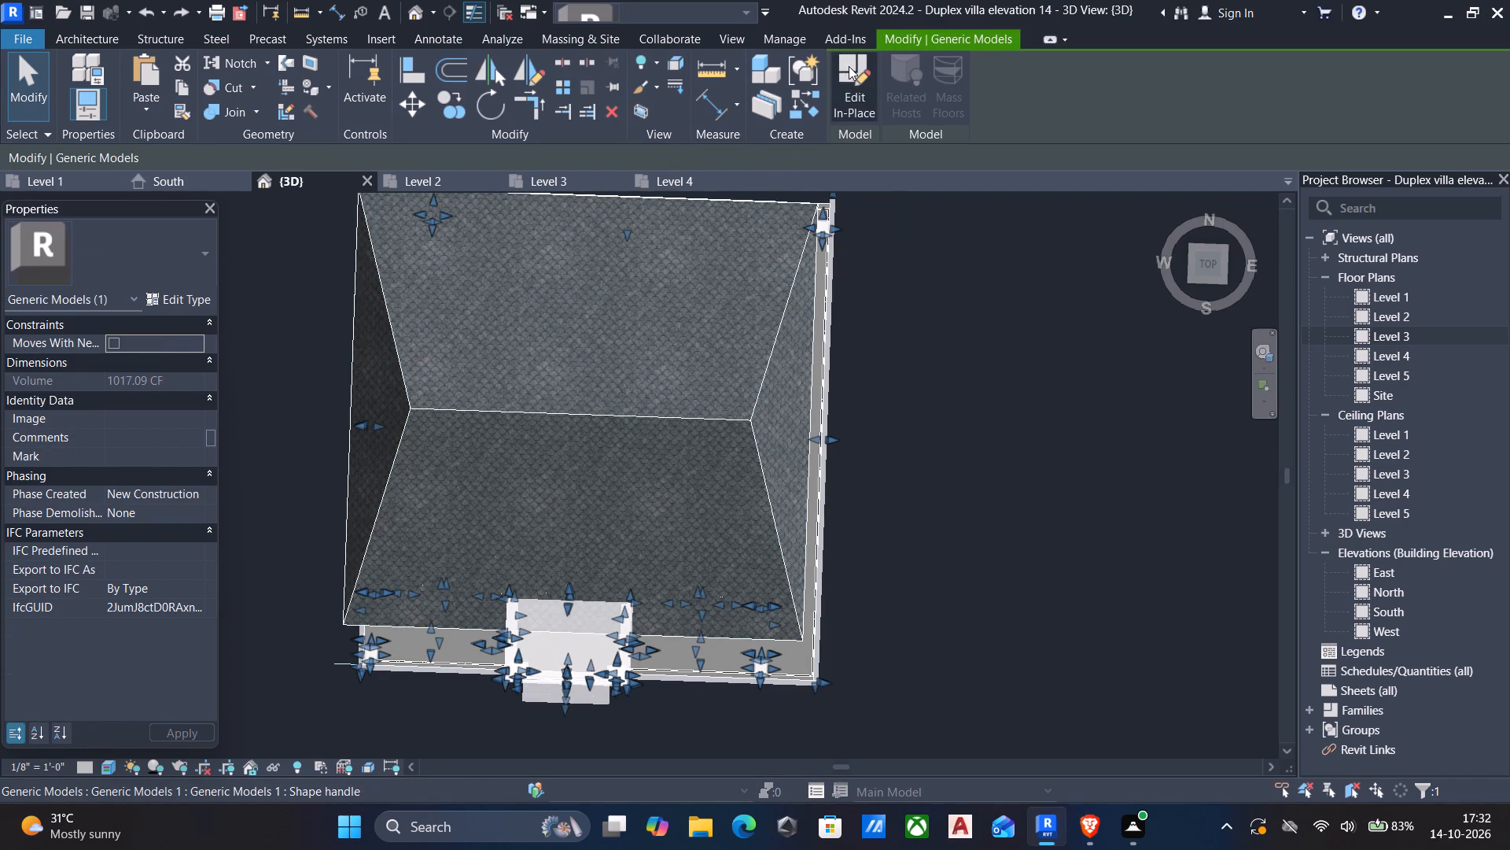
Copy the rear pillar's shaft and cap extrusions along the east balcony to the railing gap near the front corner, and finish the model.
{"action": "scroll", "coordinate": [849, 251], "scroll_direction": "up", "scroll_amount": 5}
{"action": "middle_click_drag", "start_coordinate": [839, 275], "coordinate": [832, 305]}
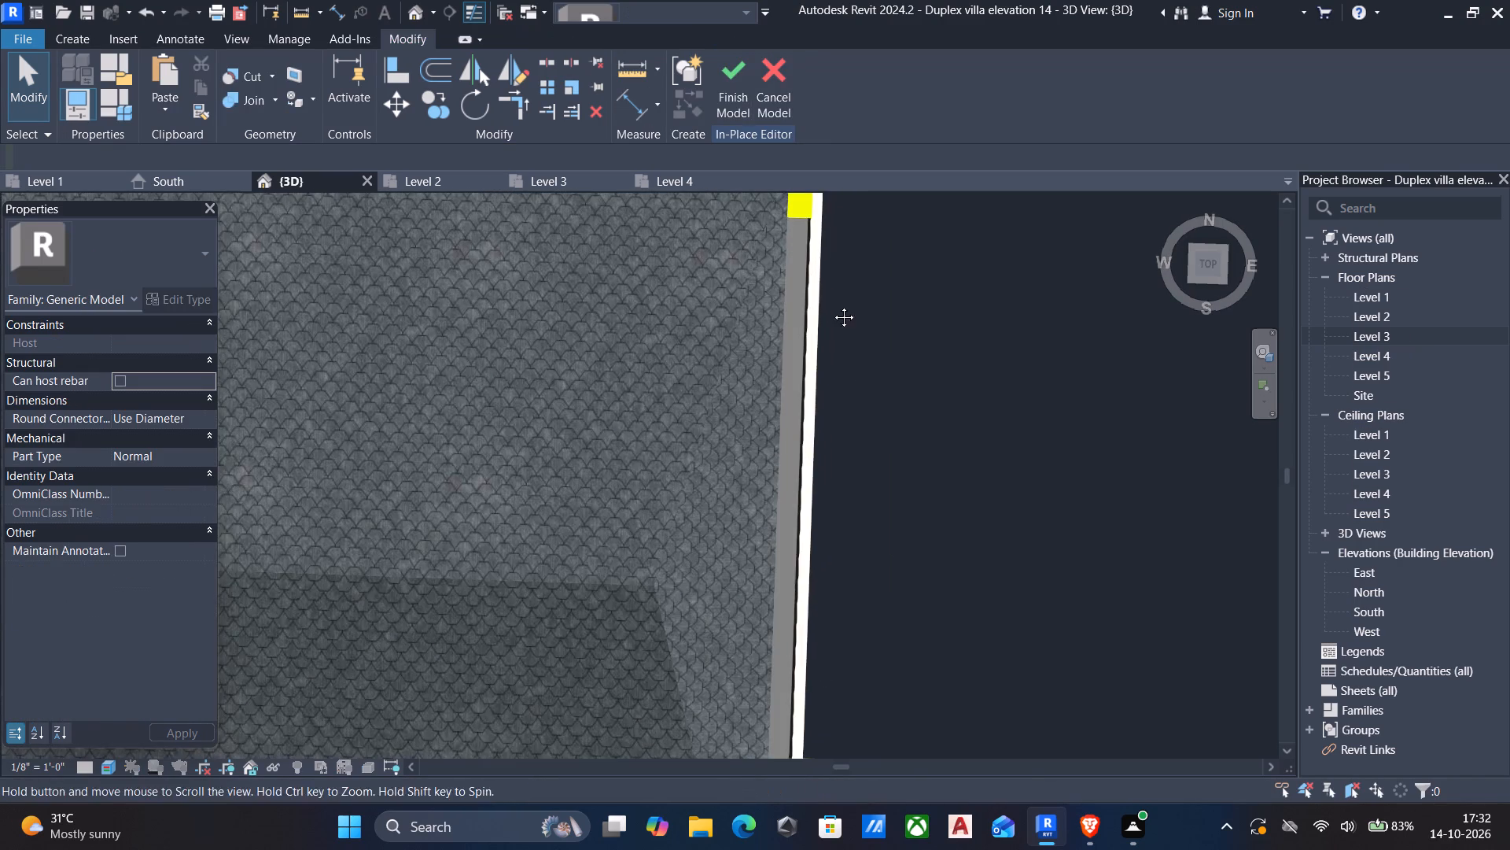
{"action": "middle_click_drag", "start_coordinate": [832, 305], "coordinate": [821, 331]}
{"action": "middle_click_drag", "start_coordinate": [732, 344], "coordinate": [719, 235], "text": "shift"}
{"action": "scroll", "coordinate": [832, 295], "scroll_direction": "up", "scroll_amount": 2}
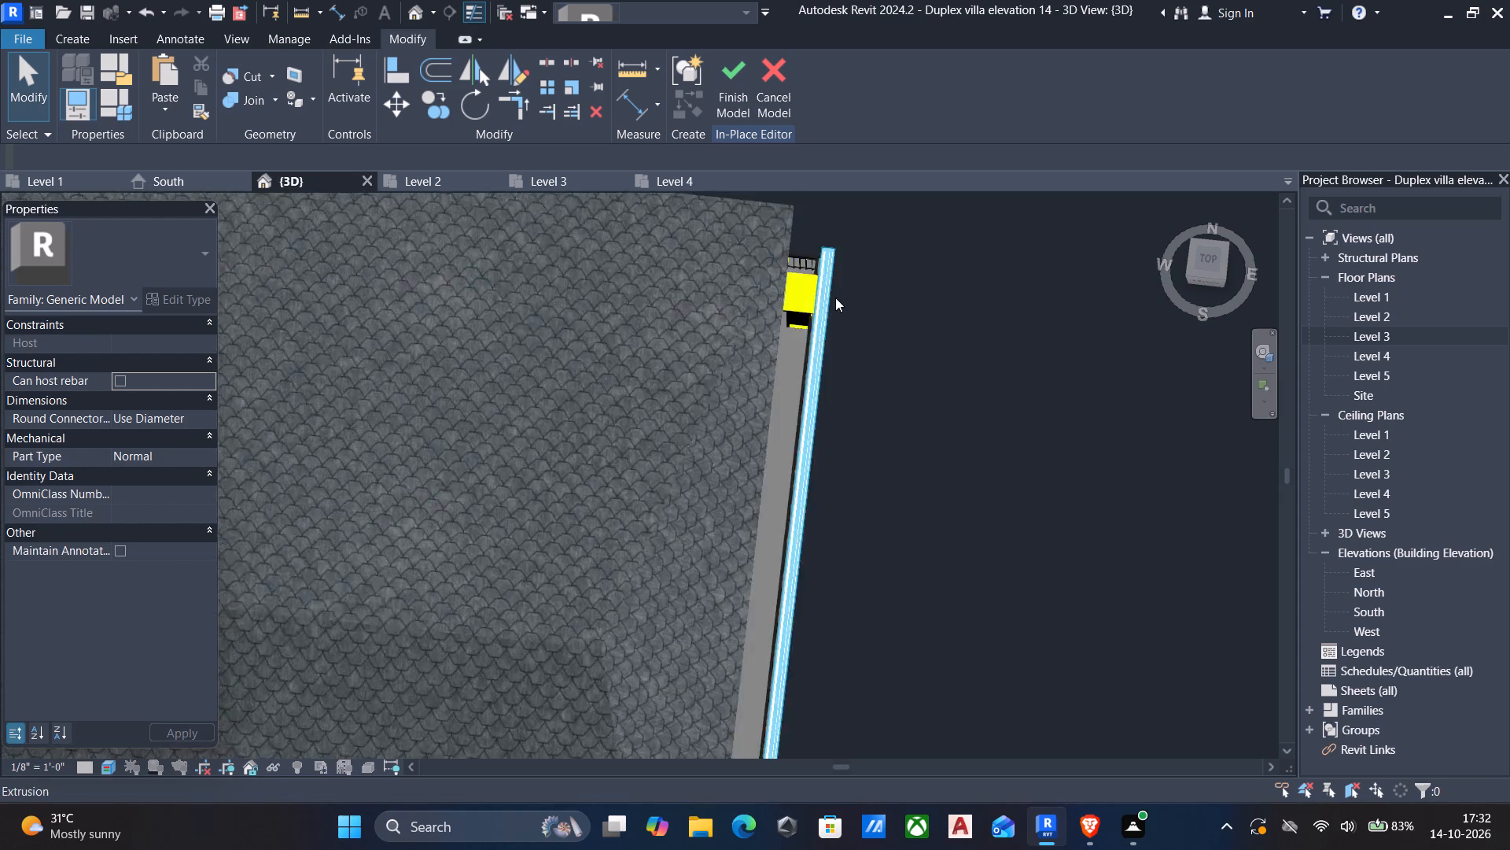
{"action": "scroll", "coordinate": [835, 297], "scroll_direction": "up", "scroll_amount": 2}
{"action": "middle_click_drag", "start_coordinate": [779, 339], "coordinate": [737, 275], "text": "shift"}
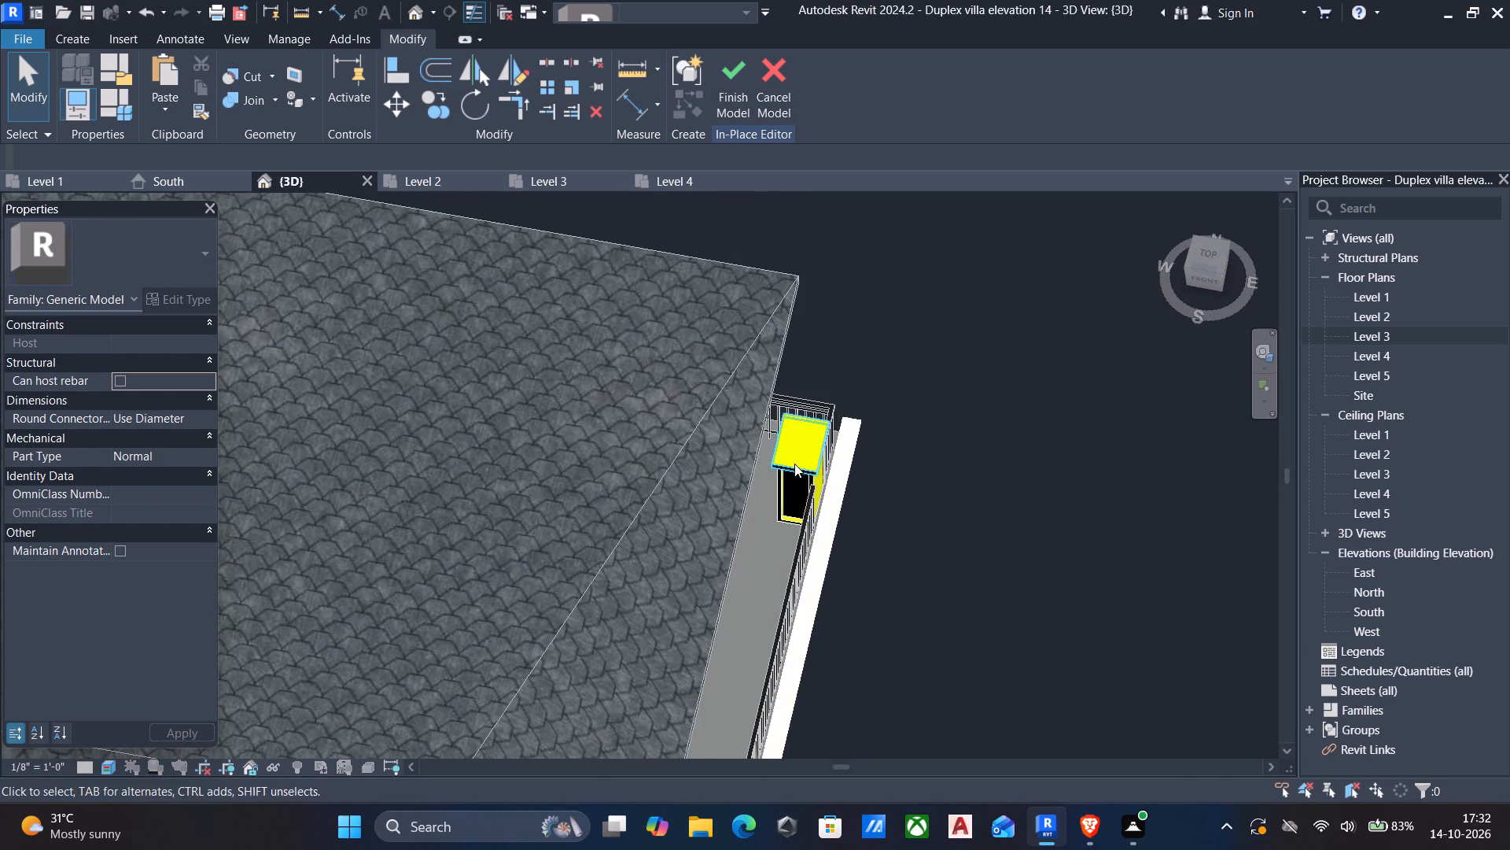
{"action": "left_click", "coordinate": [796, 468]}
{"action": "left_click", "coordinate": [779, 497], "text": "ctrl"}
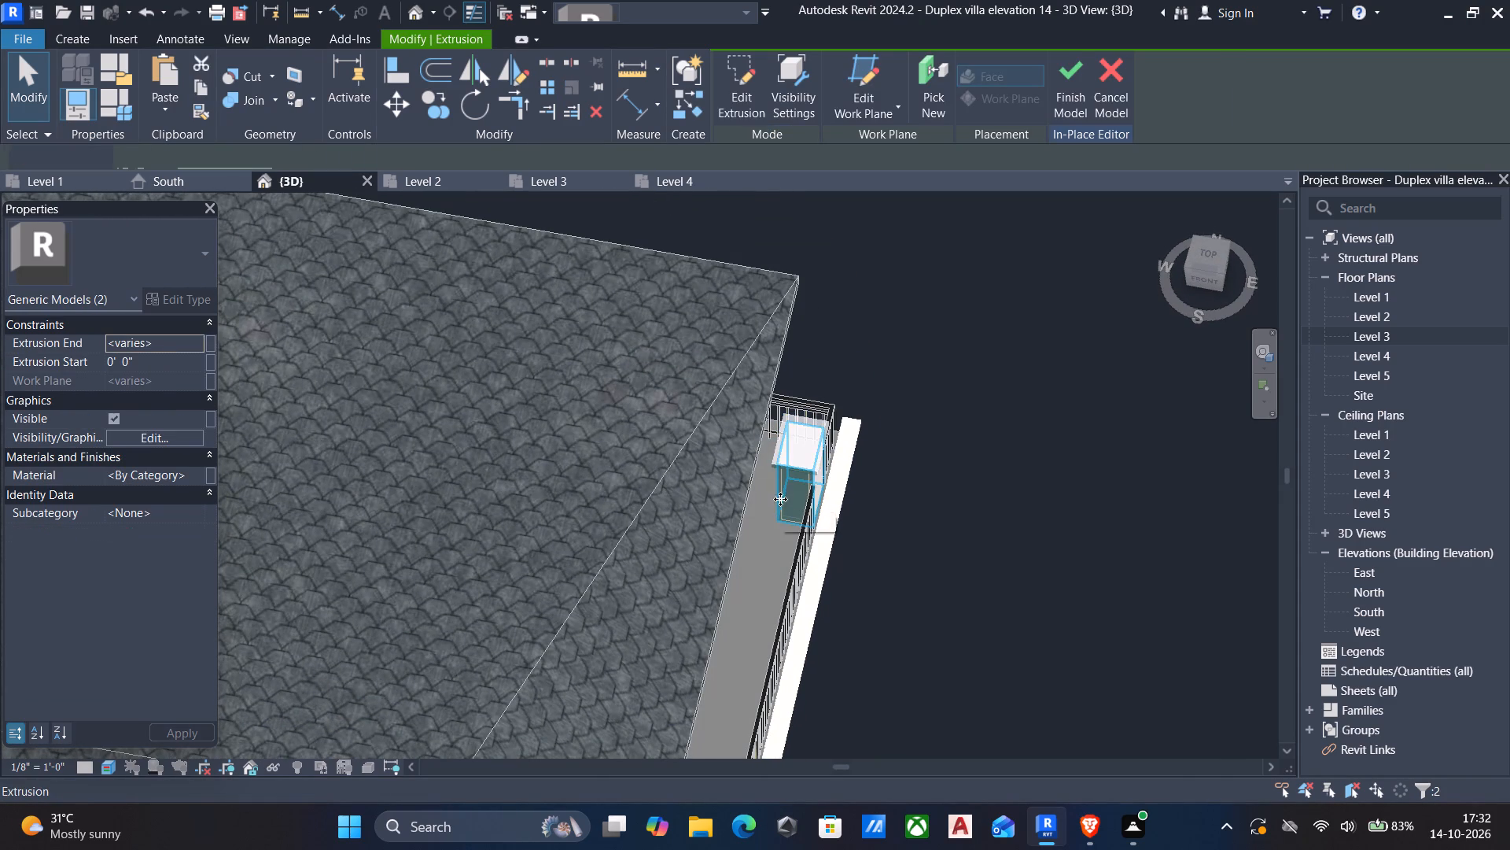
{"action": "type", "text": "co"}
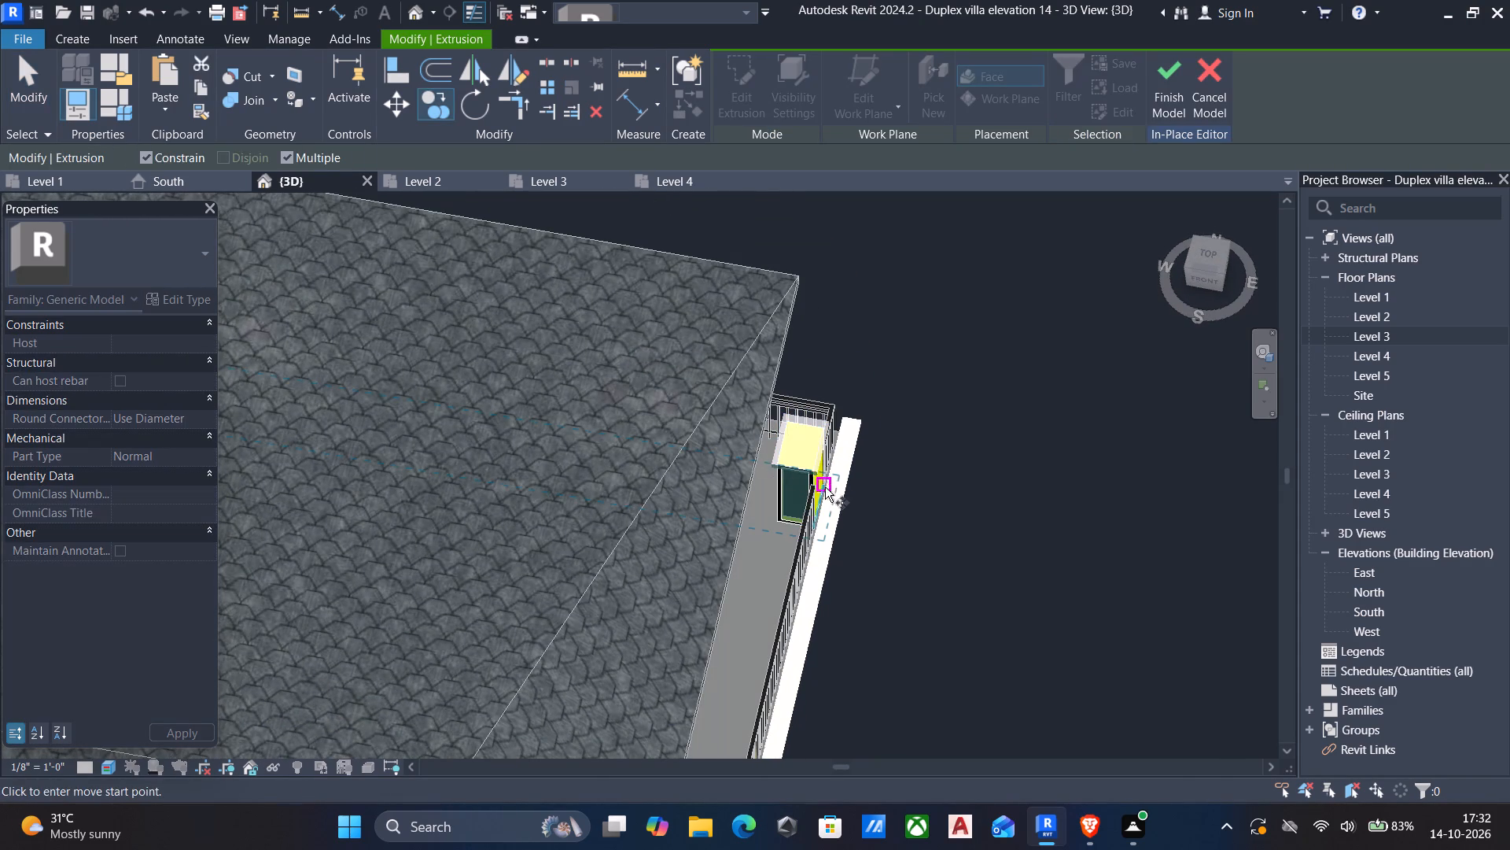
{"action": "left_click", "coordinate": [1207, 258]}
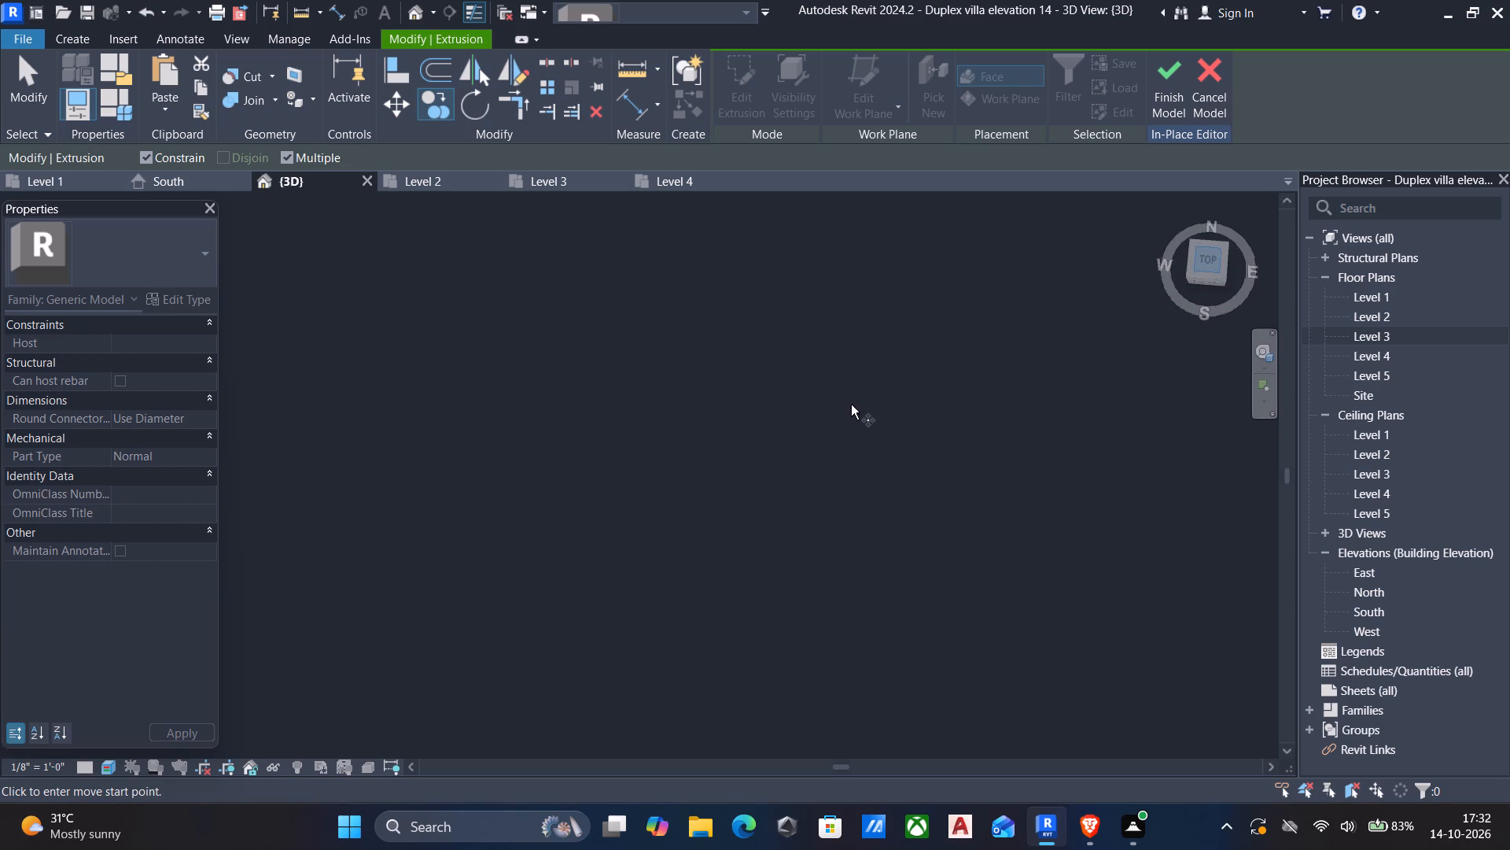
{"action": "scroll", "coordinate": [632, 469], "scroll_direction": "up", "scroll_amount": 5}
{"action": "scroll", "coordinate": [777, 401], "scroll_direction": "up", "scroll_amount": 7}
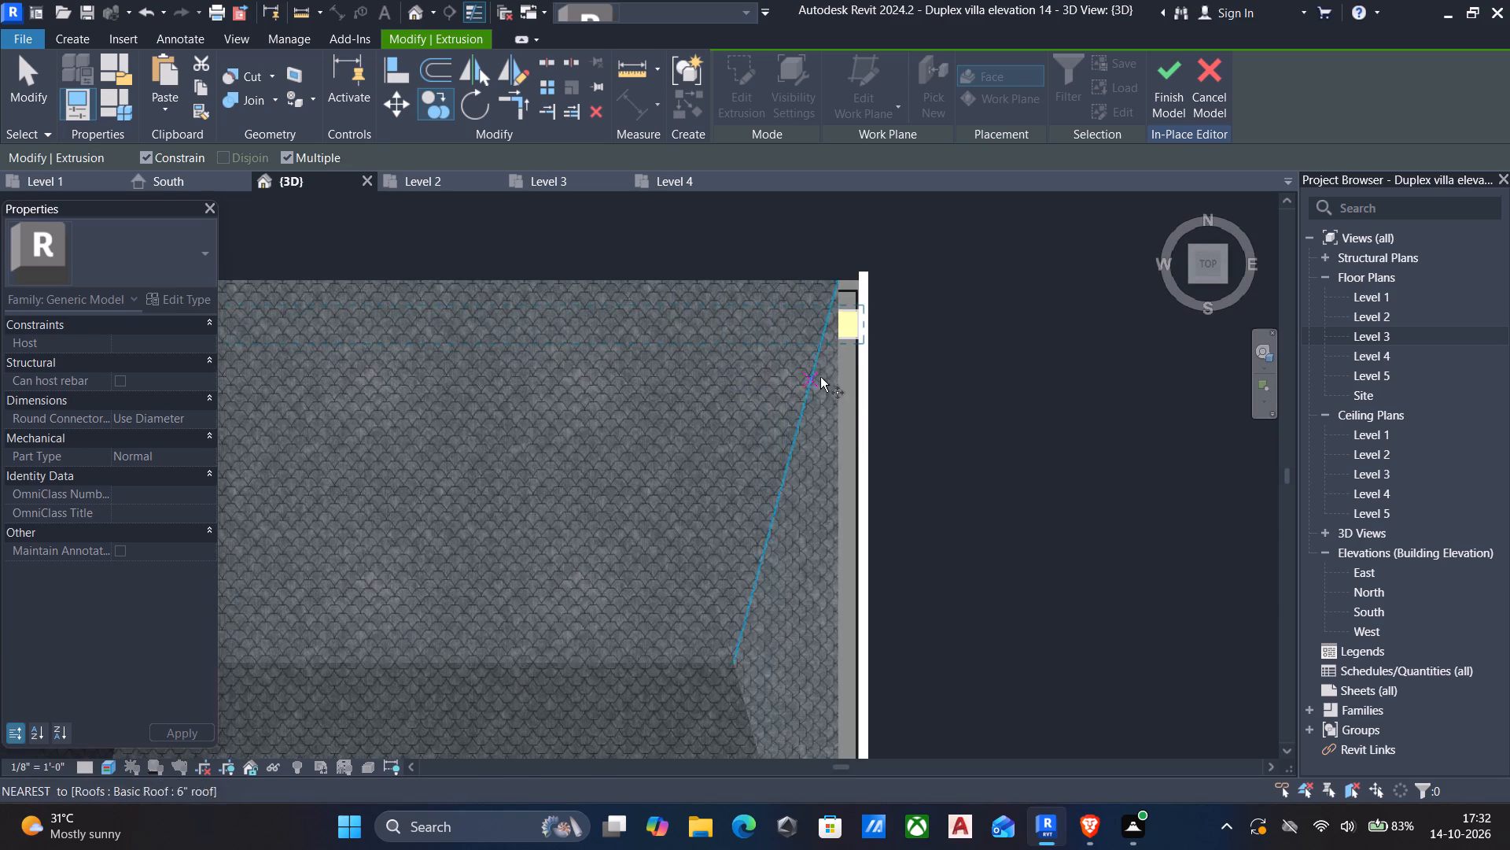
{"action": "scroll", "coordinate": [888, 305], "scroll_direction": "up", "scroll_amount": 15}
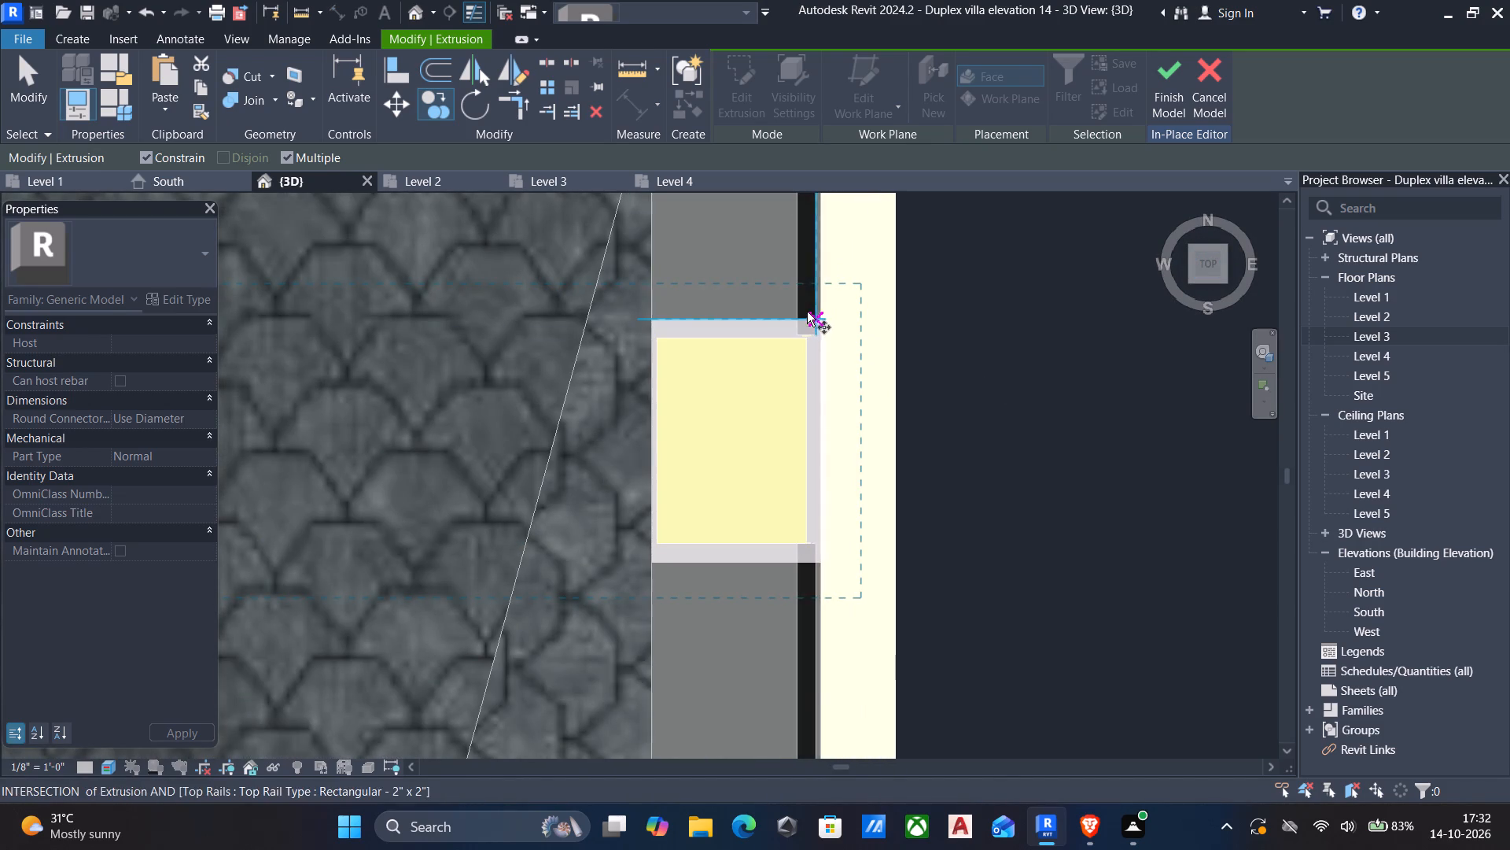
{"action": "left_click", "coordinate": [819, 315]}
{"action": "scroll", "coordinate": [862, 411], "scroll_direction": "down", "scroll_amount": 6}
{"action": "middle_click_drag", "start_coordinate": [868, 434], "coordinate": [853, 313]}
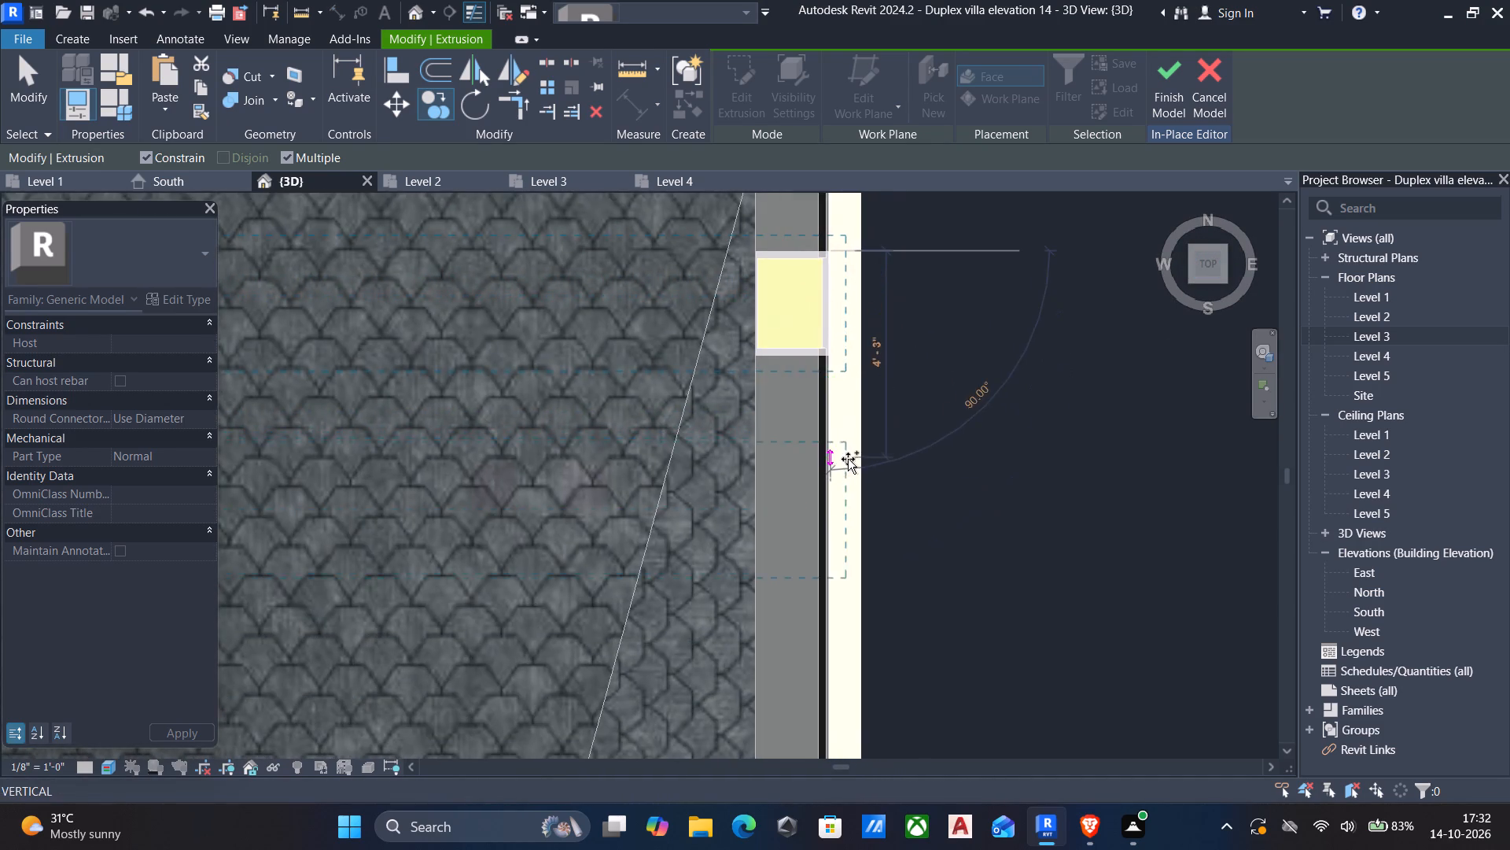
{"action": "scroll", "coordinate": [848, 459], "scroll_direction": "down", "scroll_amount": 2}
{"action": "middle_click_drag", "start_coordinate": [846, 452], "coordinate": [838, 372]}
{"action": "middle_click_drag", "start_coordinate": [868, 563], "coordinate": [837, 441]}
{"action": "middle_click_drag", "start_coordinate": [846, 592], "coordinate": [842, 506]}
{"action": "middle_click_drag", "start_coordinate": [874, 573], "coordinate": [890, 331]}
{"action": "scroll", "coordinate": [838, 468], "scroll_direction": "down", "scroll_amount": 4}
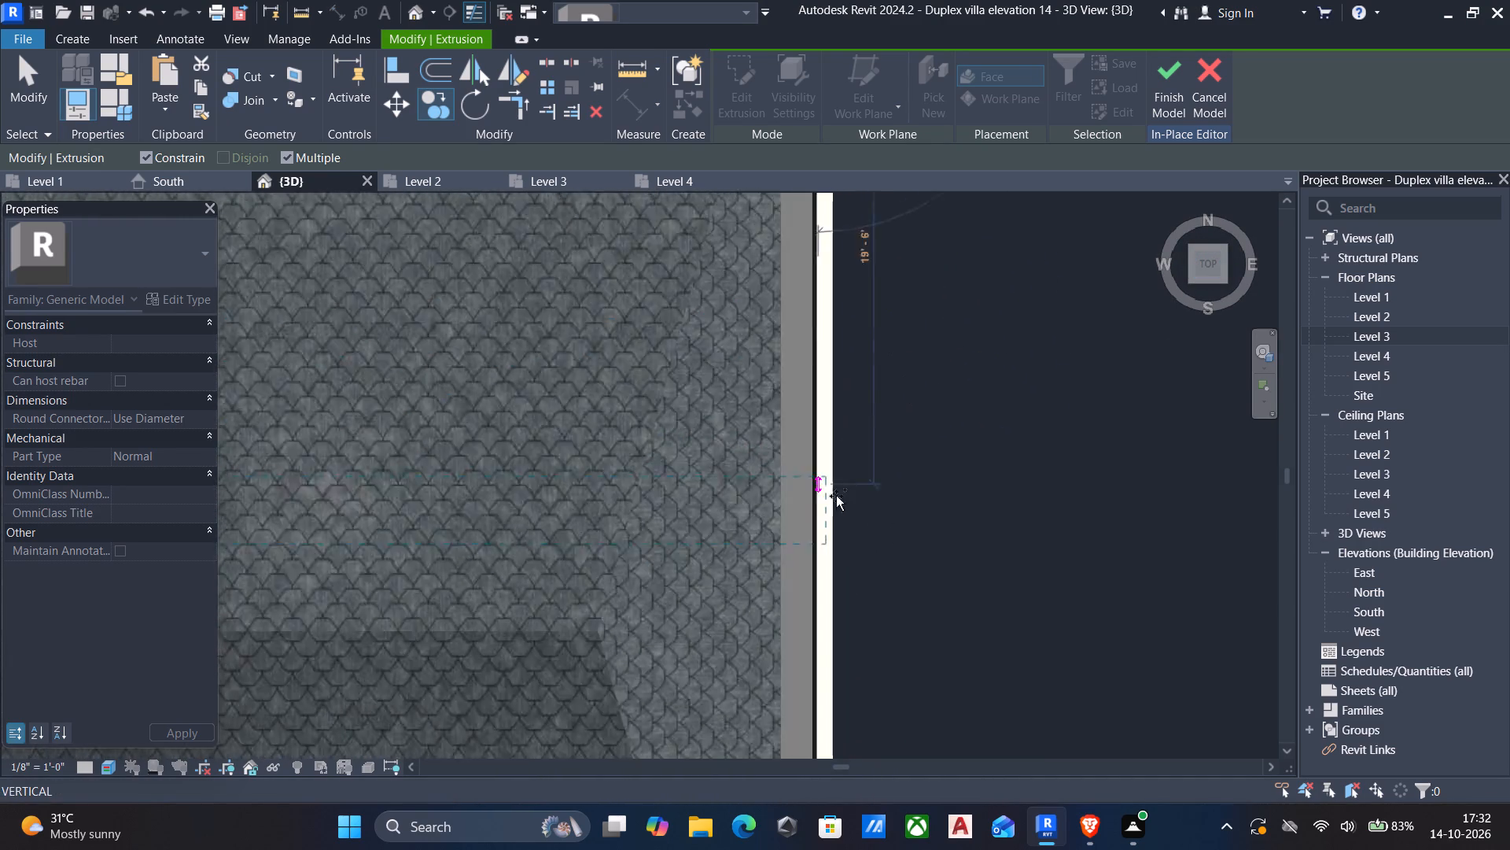
{"action": "scroll", "coordinate": [836, 496], "scroll_direction": "down", "scroll_amount": 2}
{"action": "middle_click_drag", "start_coordinate": [808, 584], "coordinate": [802, 271]}
{"action": "middle_click_drag", "start_coordinate": [835, 468], "coordinate": [854, 264]}
{"action": "scroll", "coordinate": [865, 403], "scroll_direction": "up", "scroll_amount": 7}
{"action": "scroll", "coordinate": [800, 442], "scroll_direction": "up", "scroll_amount": 6}
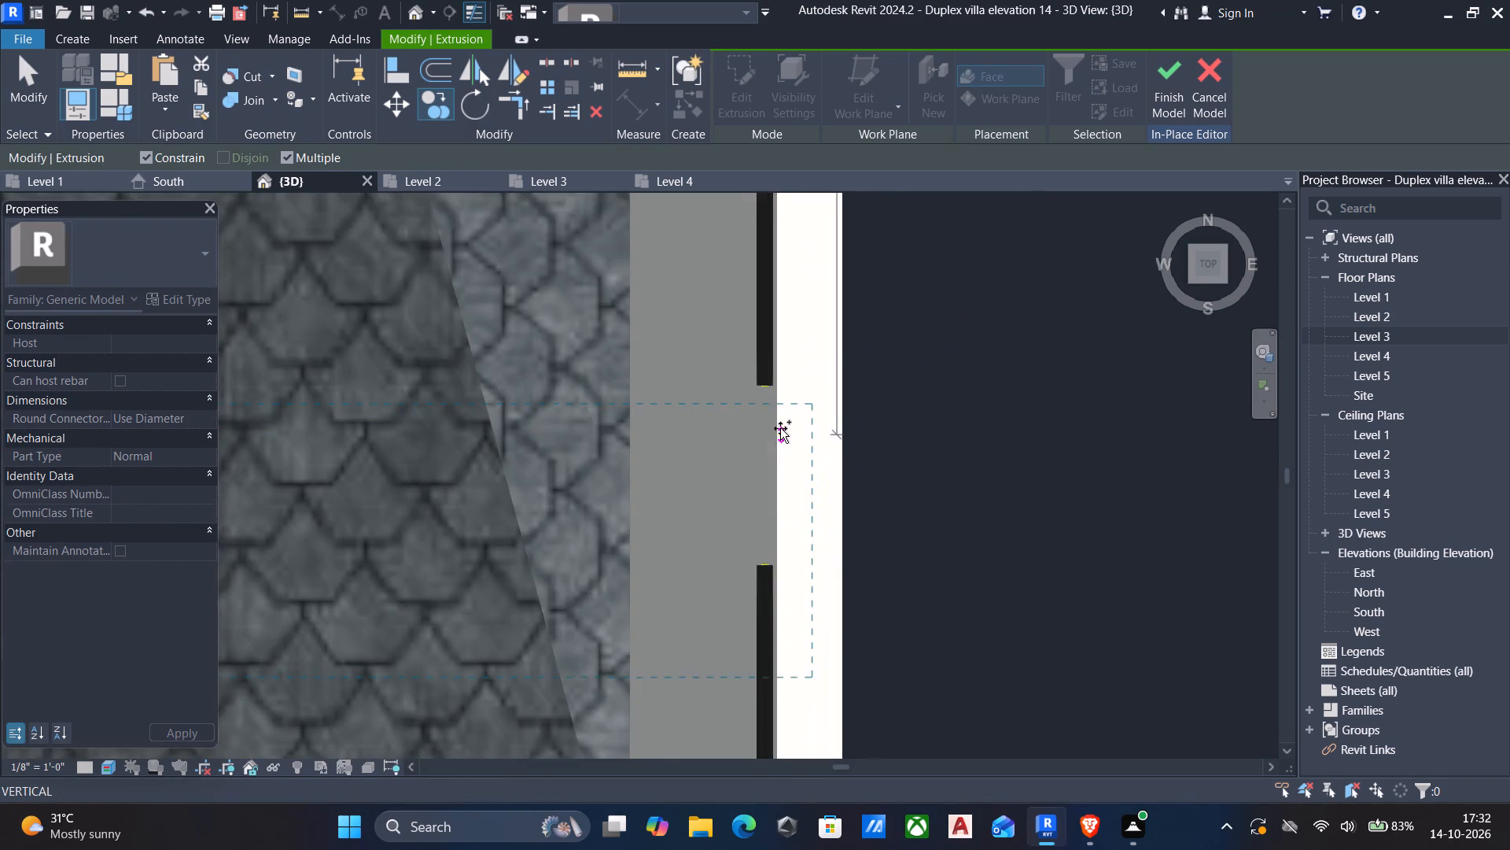
{"action": "scroll", "coordinate": [768, 409], "scroll_direction": "up", "scroll_amount": 6}
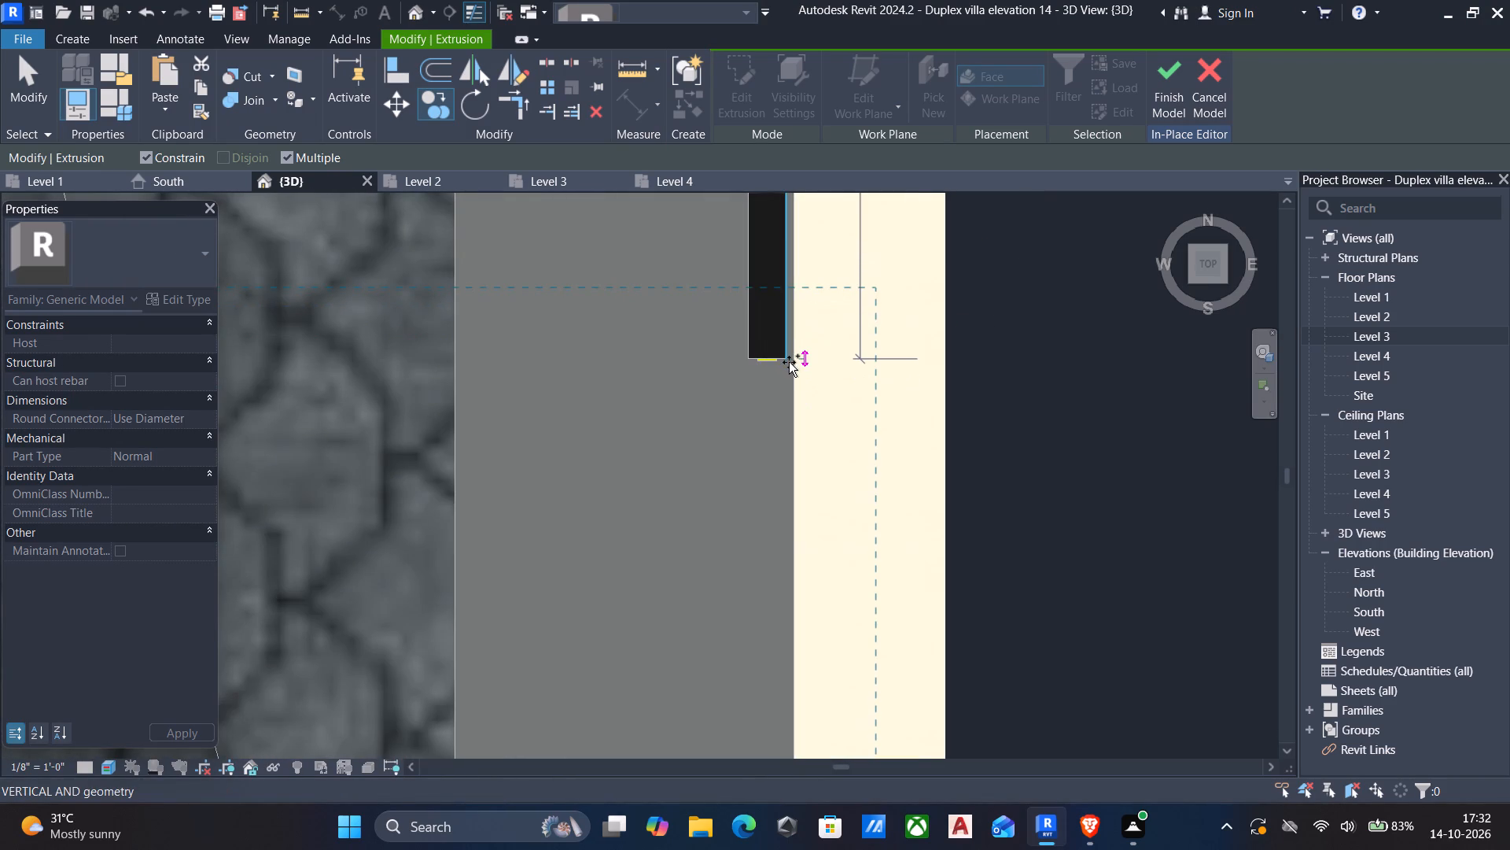
{"action": "left_click", "coordinate": [789, 362]}
{"action": "scroll", "coordinate": [780, 406], "scroll_direction": "down", "scroll_amount": 6}
{"action": "middle_click_drag", "start_coordinate": [780, 412], "coordinate": [811, 370]}
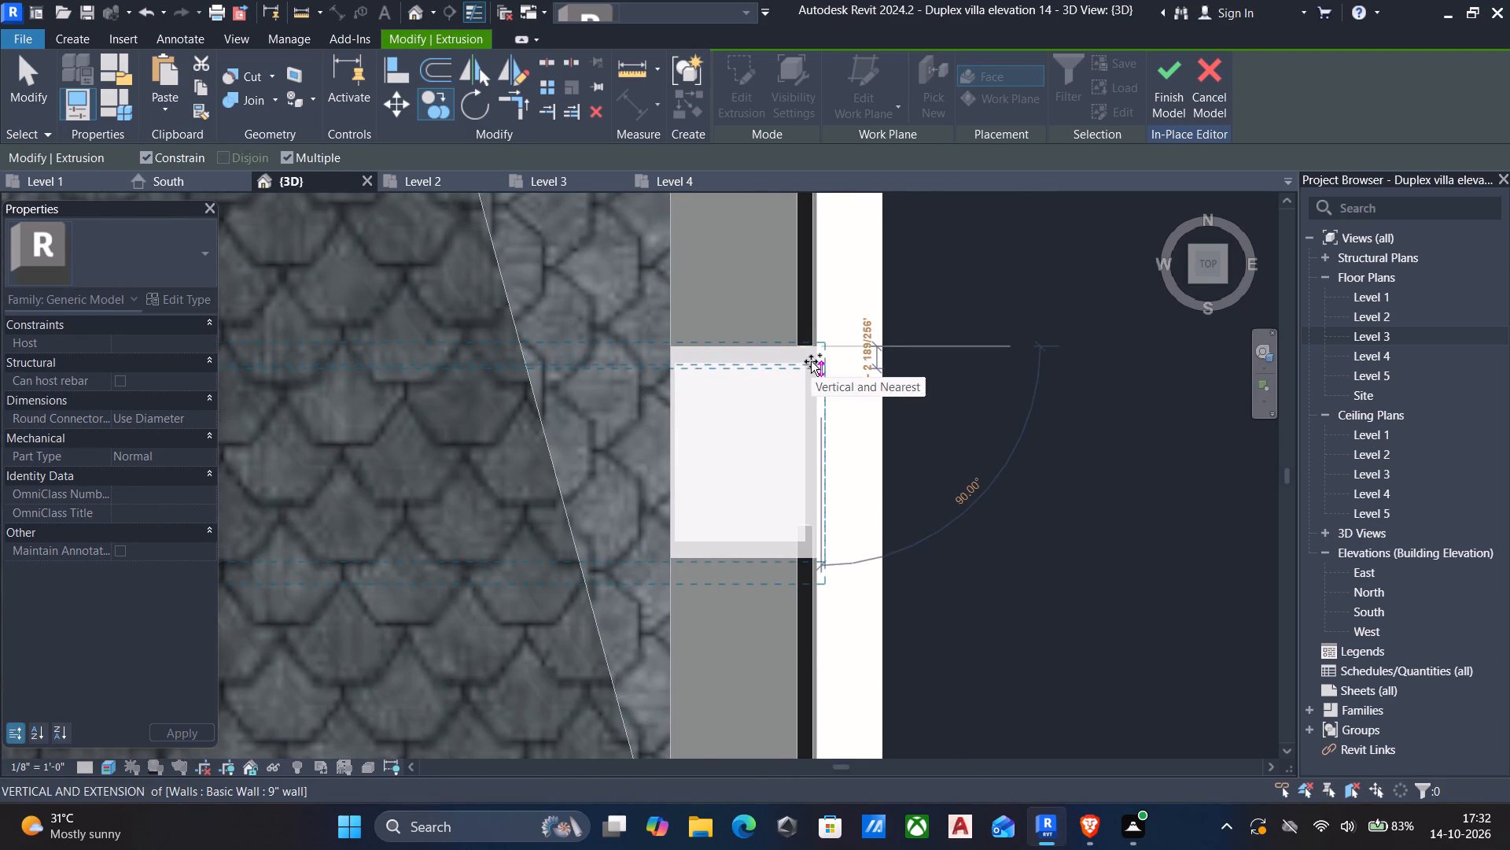
{"action": "key", "text": "Escape"}
{"action": "scroll", "coordinate": [812, 379], "scroll_direction": "down", "scroll_amount": 7}
{"action": "middle_click_drag", "start_coordinate": [823, 400], "coordinate": [825, 461]}
{"action": "scroll", "coordinate": [829, 466], "scroll_direction": "down", "scroll_amount": 5}
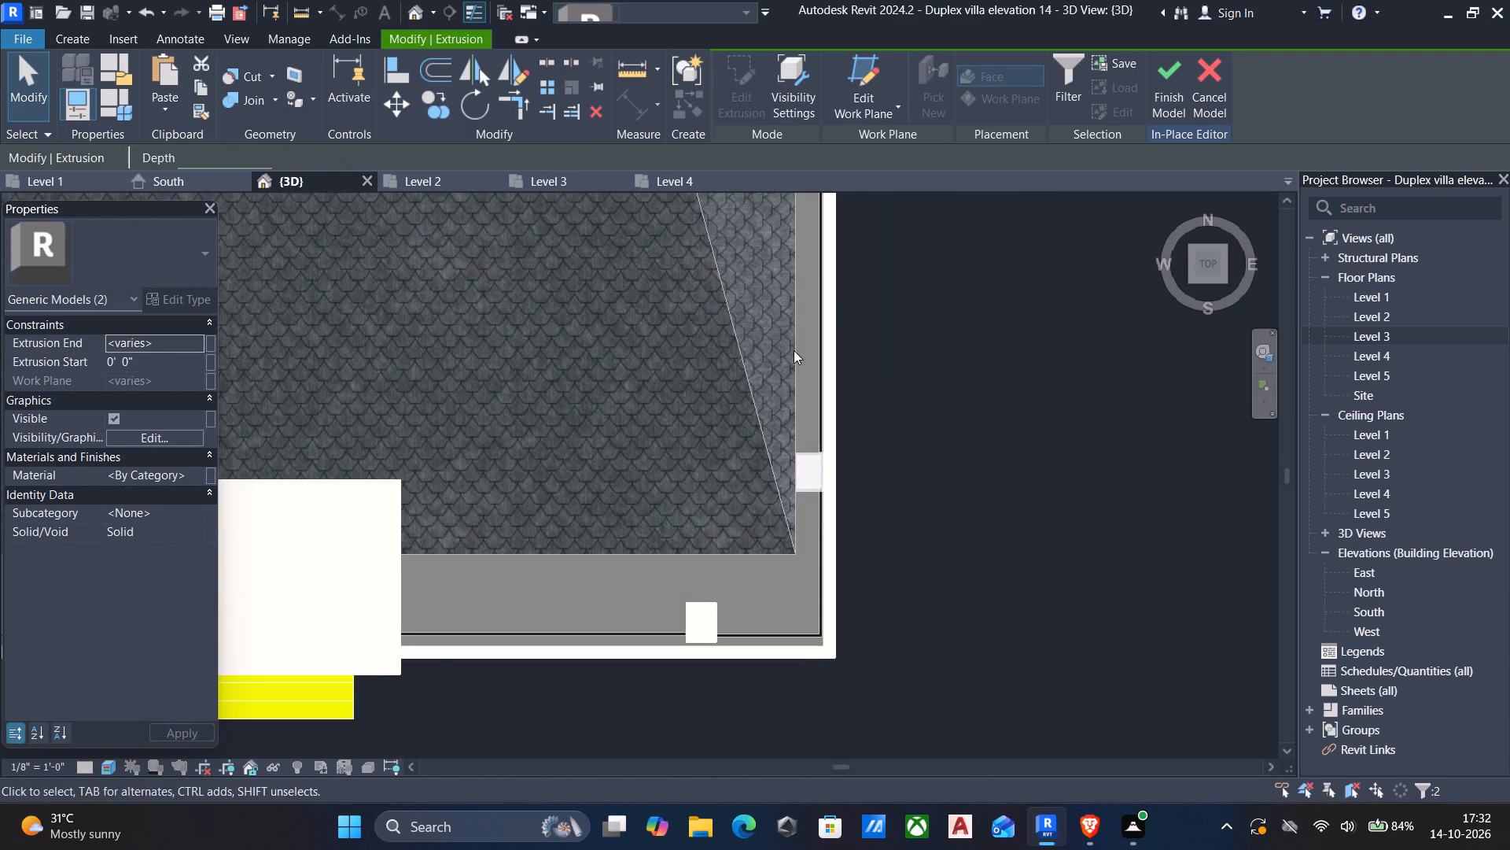
{"action": "left_click", "coordinate": [1173, 74]}
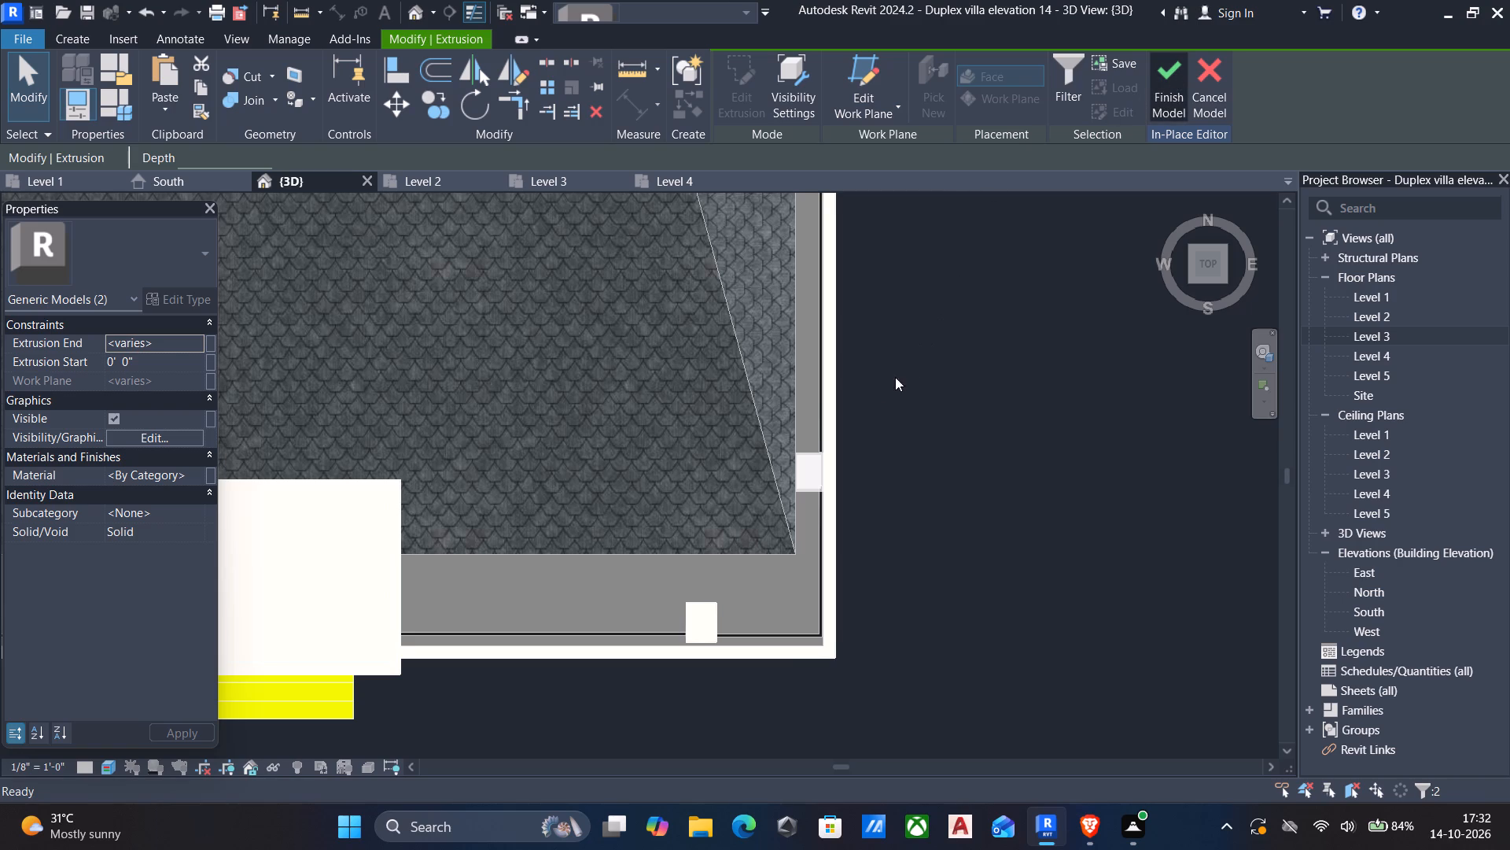
Examine the copied pillars on the front and east balconies from above, from the front and from the corner.
{"action": "middle_click_drag", "start_coordinate": [884, 391], "coordinate": [856, 301], "text": "shift"}
{"action": "middle_click_drag", "start_coordinate": [805, 447], "coordinate": [747, 287], "text": "shift"}
{"action": "scroll", "coordinate": [739, 288], "scroll_direction": "down", "scroll_amount": 7}
{"action": "middle_click_drag", "start_coordinate": [620, 499], "coordinate": [653, 297]}
{"action": "scroll", "coordinate": [653, 297], "scroll_direction": "up", "scroll_amount": 1}
{"action": "scroll", "coordinate": [655, 389], "scroll_direction": "down", "scroll_amount": 1}
{"action": "middle_click_drag", "start_coordinate": [653, 390], "coordinate": [635, 570]}
{"action": "scroll", "coordinate": [290, 646], "scroll_direction": "up", "scroll_amount": 6}
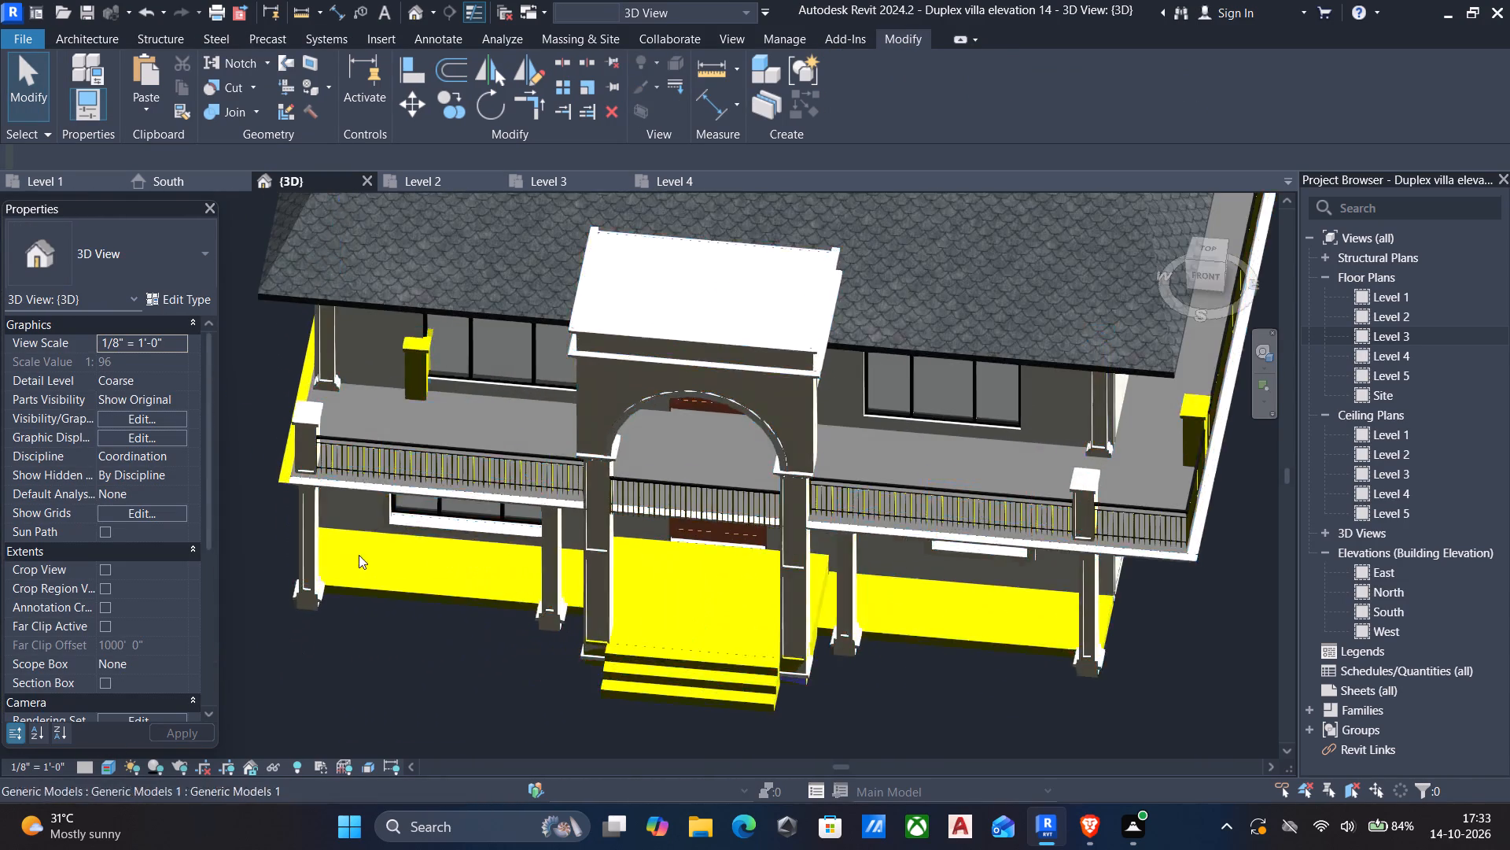
{"action": "middle_click_drag", "start_coordinate": [391, 489], "coordinate": [400, 314]}
{"action": "middle_click_drag", "start_coordinate": [400, 313], "coordinate": [382, 641]}
{"action": "scroll", "coordinate": [430, 599], "scroll_direction": "up", "scroll_amount": 3}
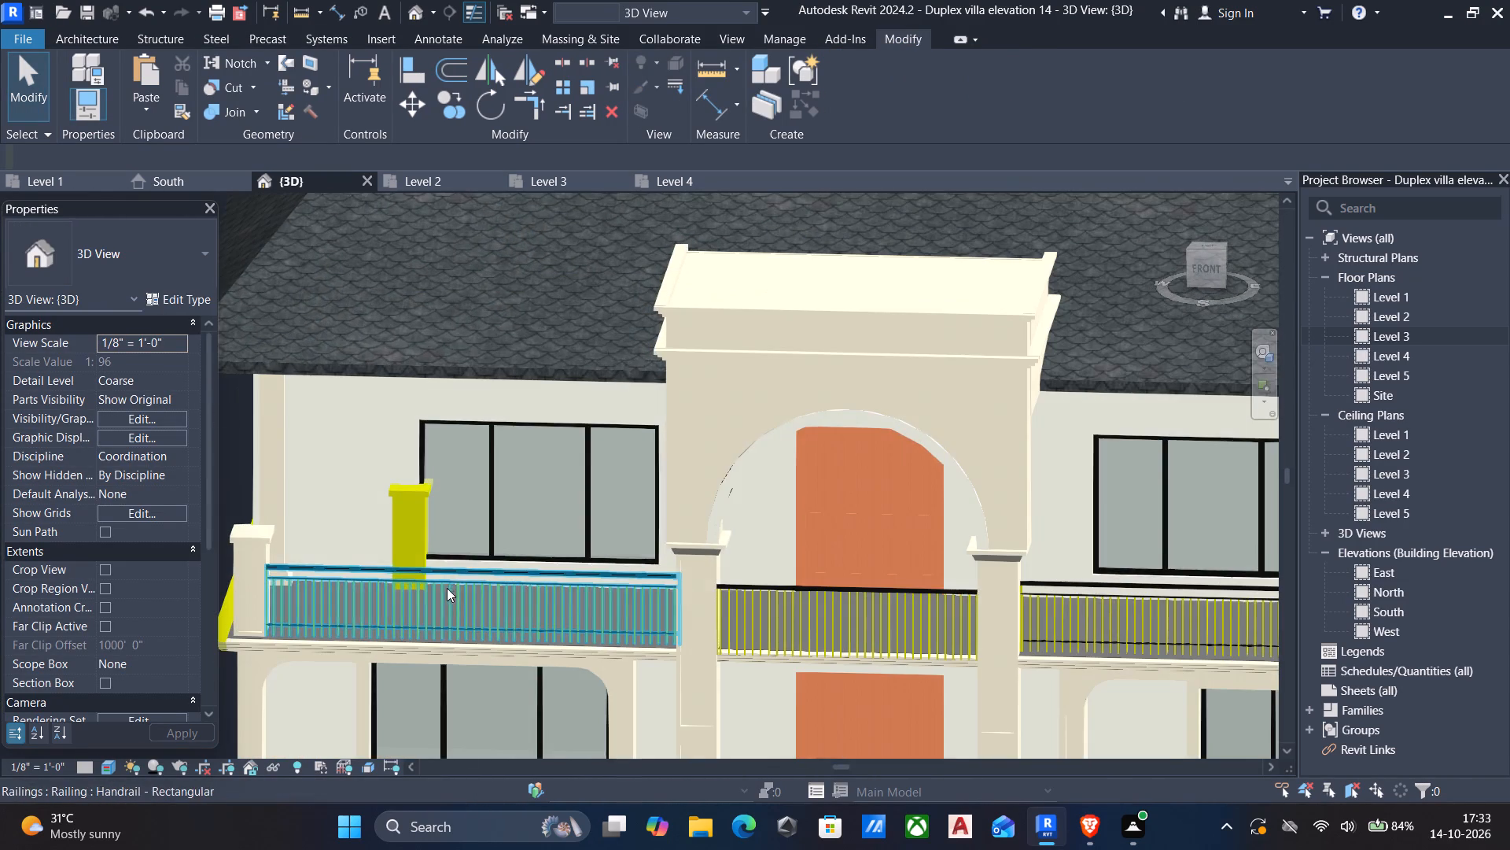
{"action": "middle_click_drag", "start_coordinate": [462, 501], "coordinate": [348, 475], "text": "shift"}
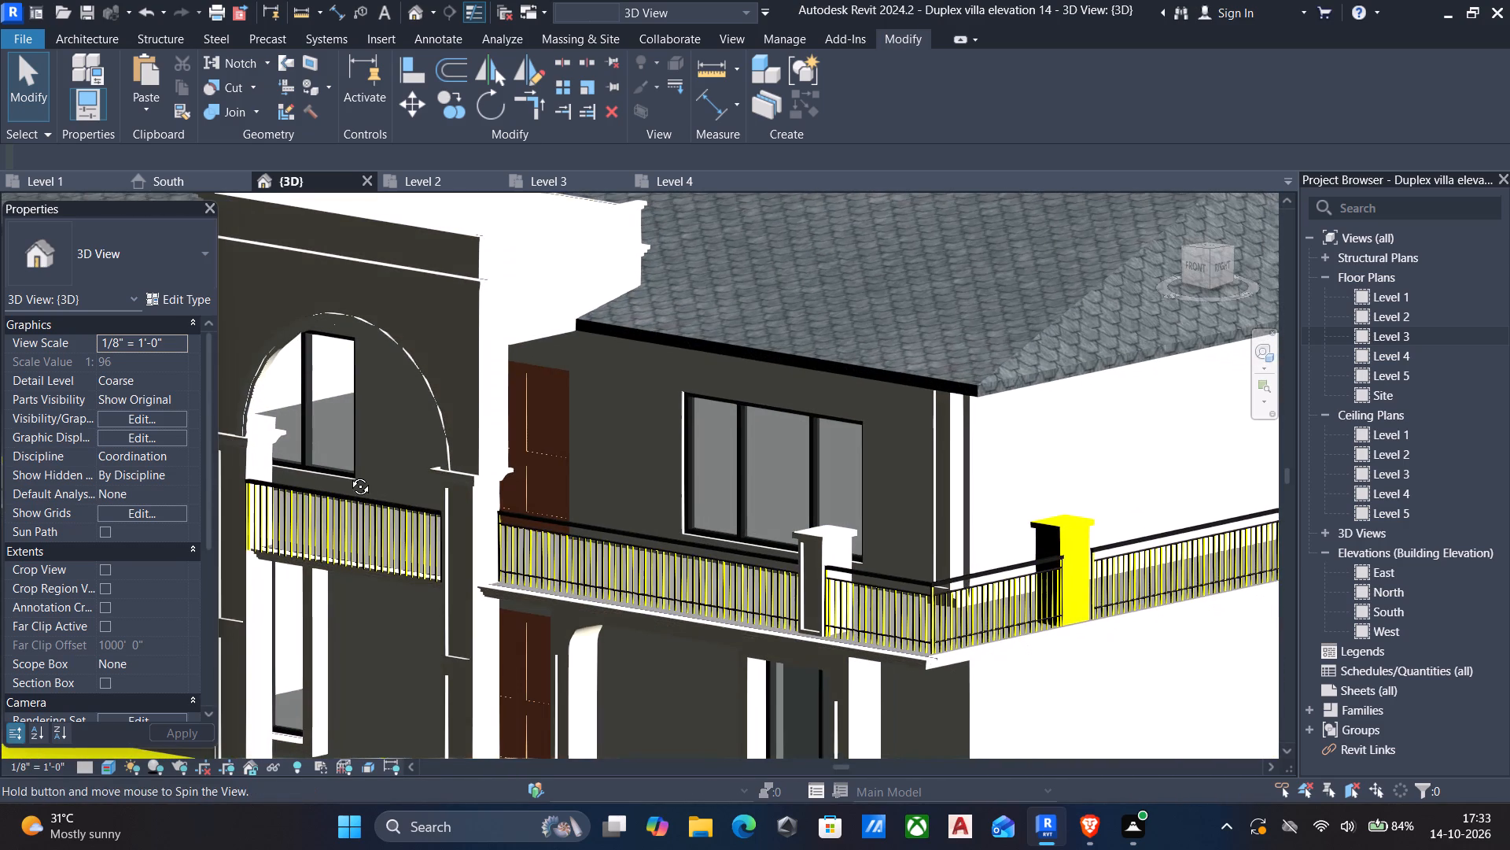
{"action": "middle_click_drag", "start_coordinate": [348, 475], "coordinate": [374, 481], "text": "shift"}
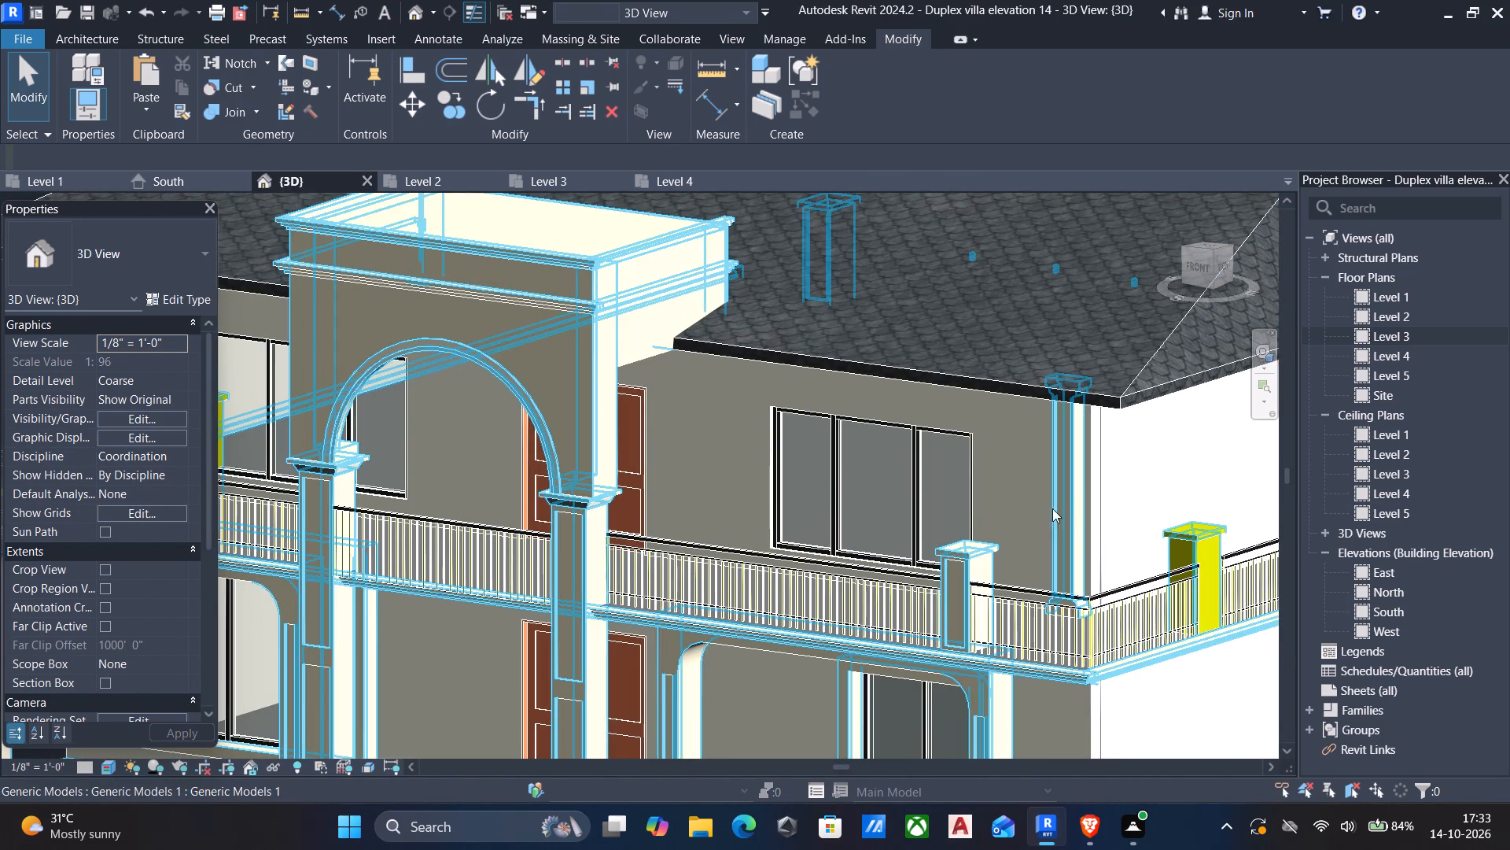
{"action": "middle_click_drag", "start_coordinate": [622, 493], "coordinate": [812, 508]}
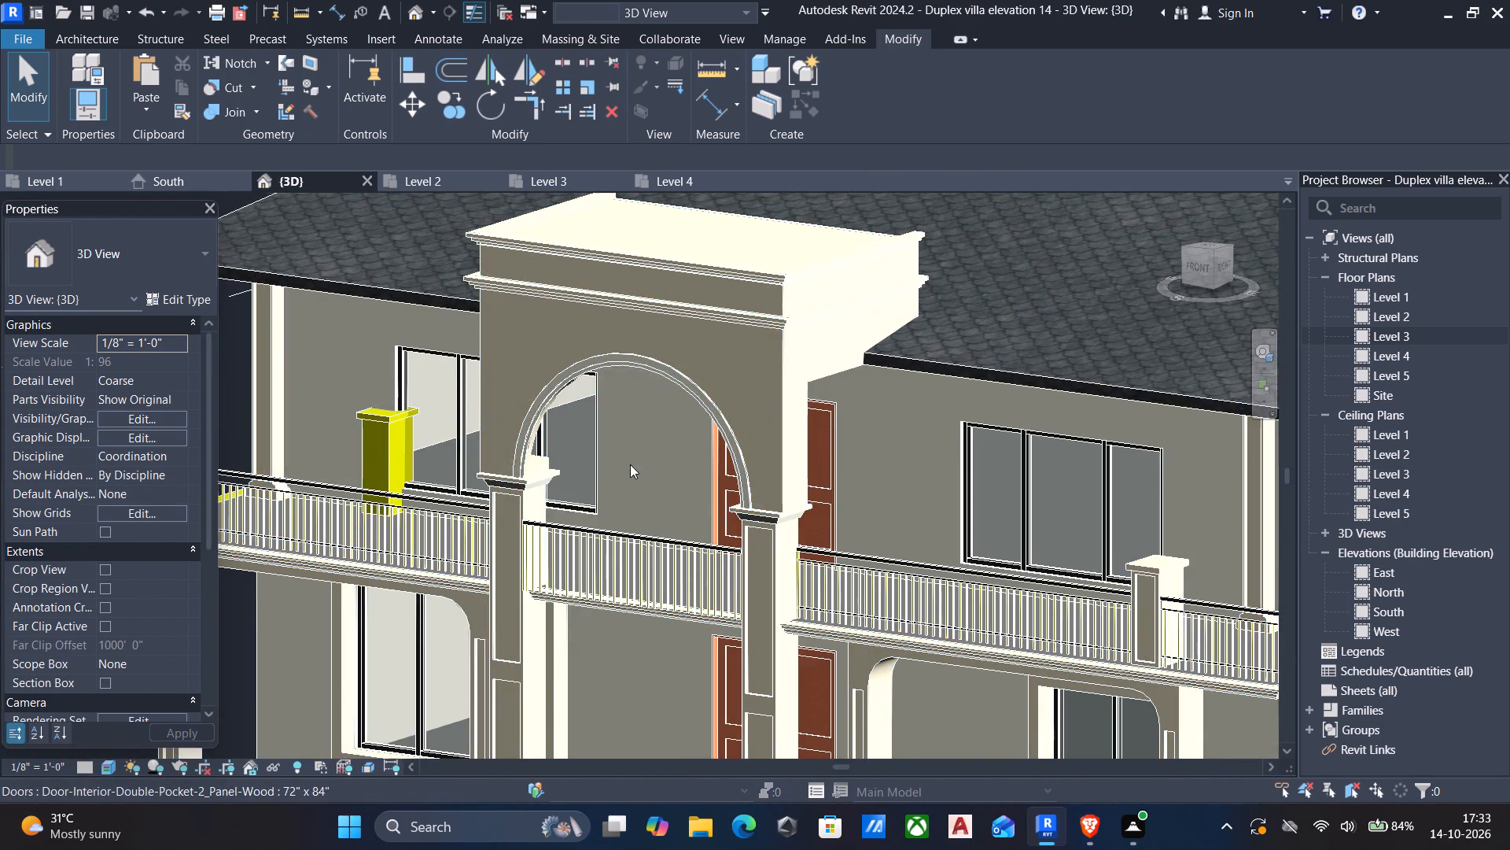
{"action": "scroll", "coordinate": [375, 442], "scroll_direction": "down", "scroll_amount": 4}
{"action": "middle_click_drag", "start_coordinate": [375, 444], "coordinate": [381, 456], "text": "shift"}
{"action": "scroll", "coordinate": [384, 486], "scroll_direction": "down", "scroll_amount": 2}
{"action": "key", "text": "Escape"}
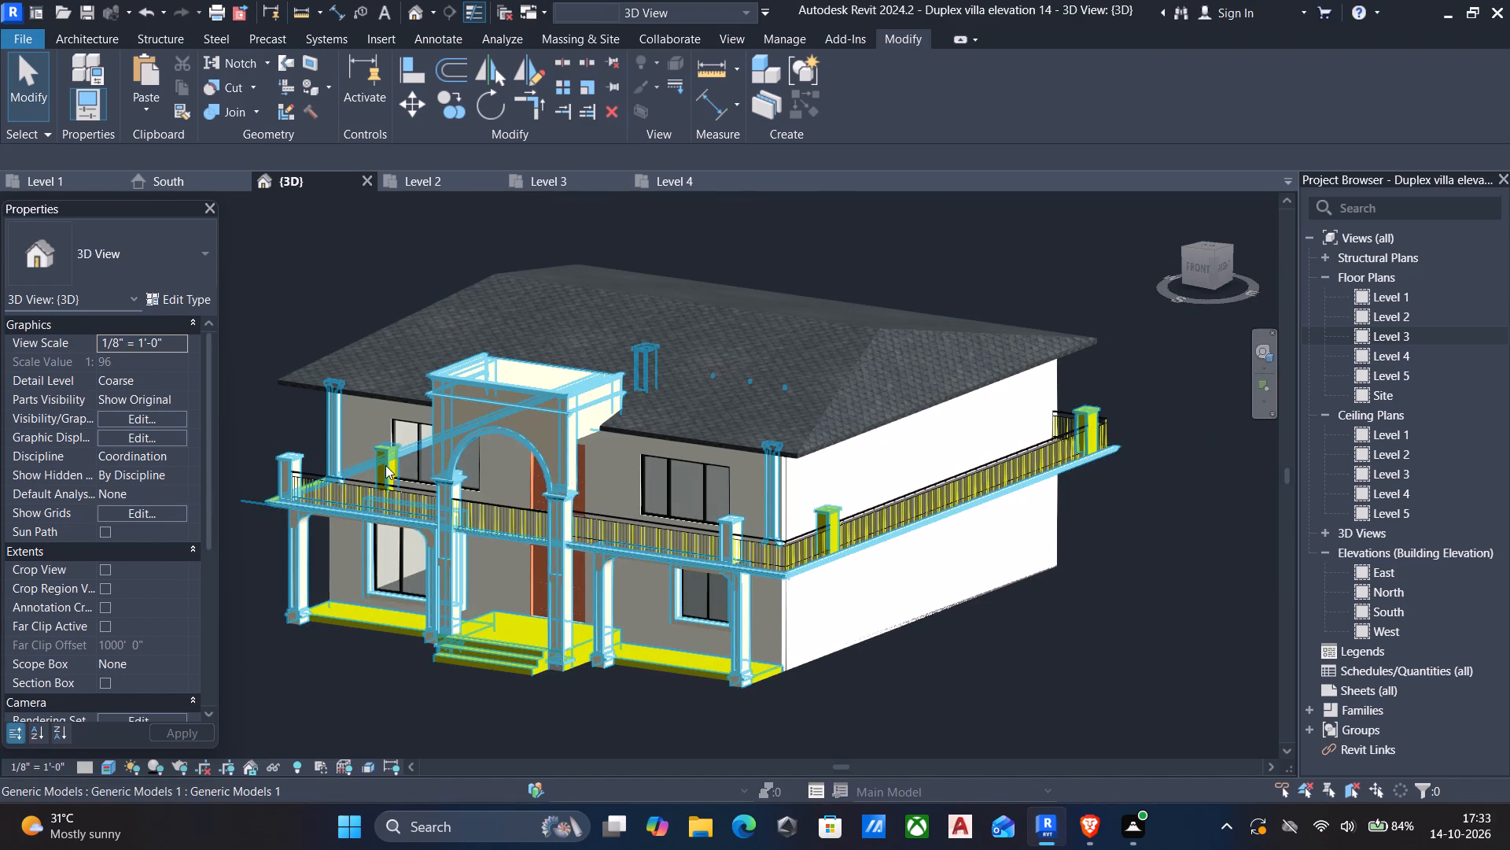
Reopen the in-place generic model with the copied pillars for editing.
{"action": "scroll", "coordinate": [383, 453], "scroll_direction": "up", "scroll_amount": 4}
{"action": "left_click", "coordinate": [383, 453]}
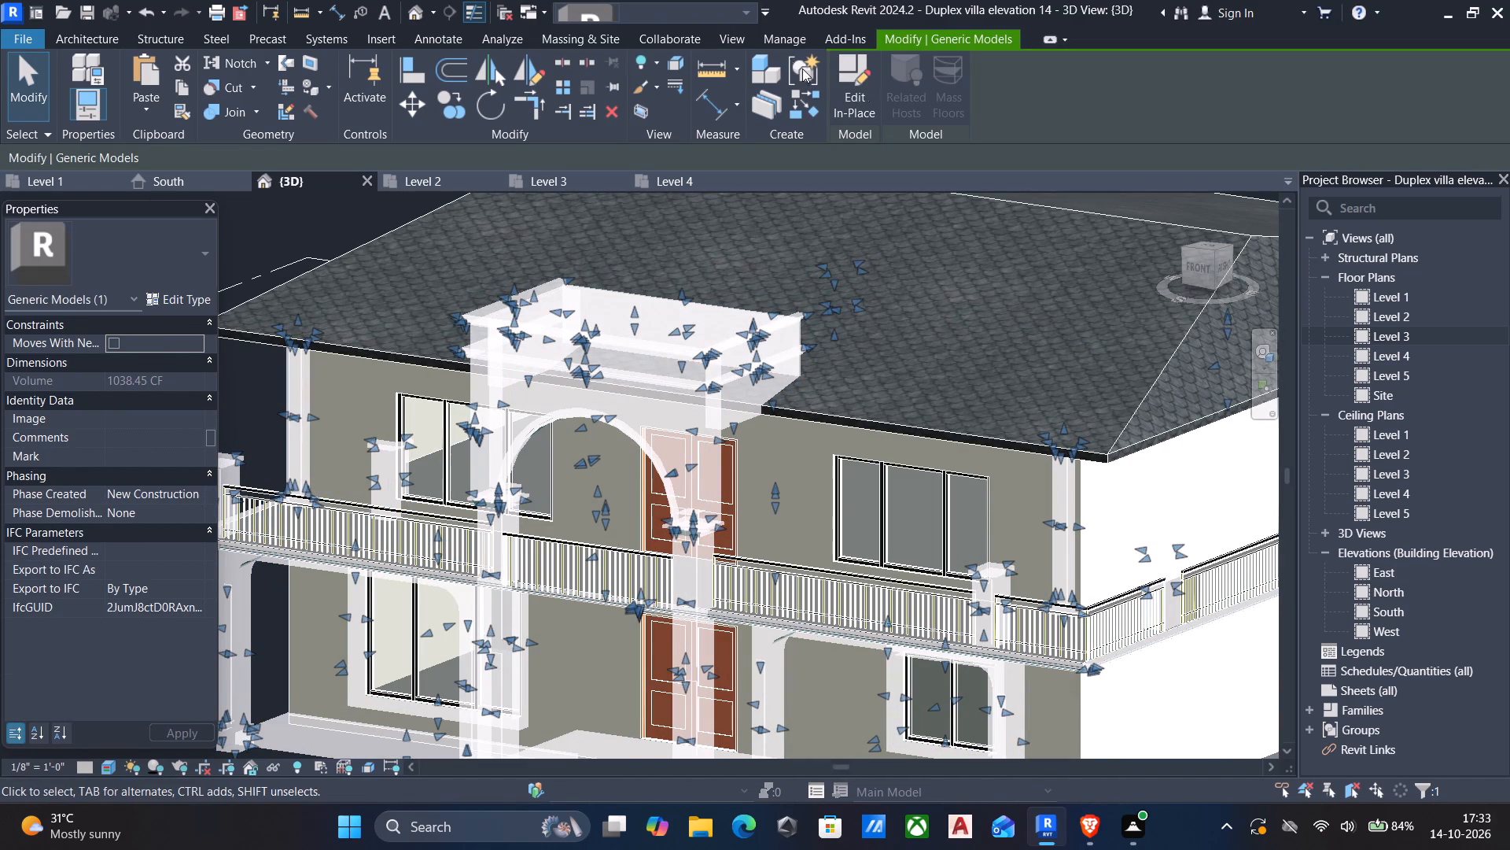
{"action": "left_click", "coordinate": [864, 93]}
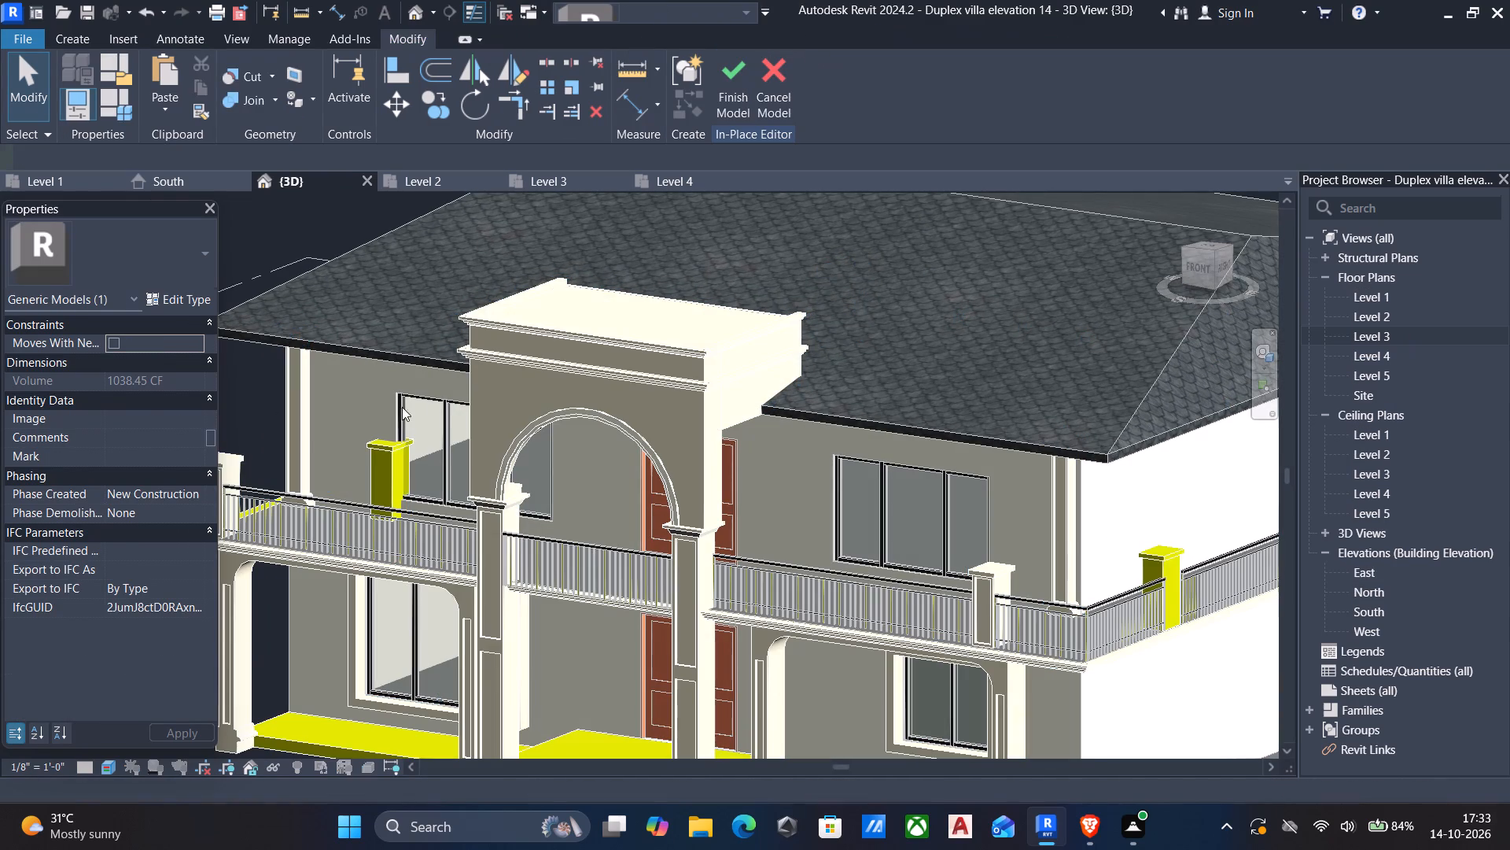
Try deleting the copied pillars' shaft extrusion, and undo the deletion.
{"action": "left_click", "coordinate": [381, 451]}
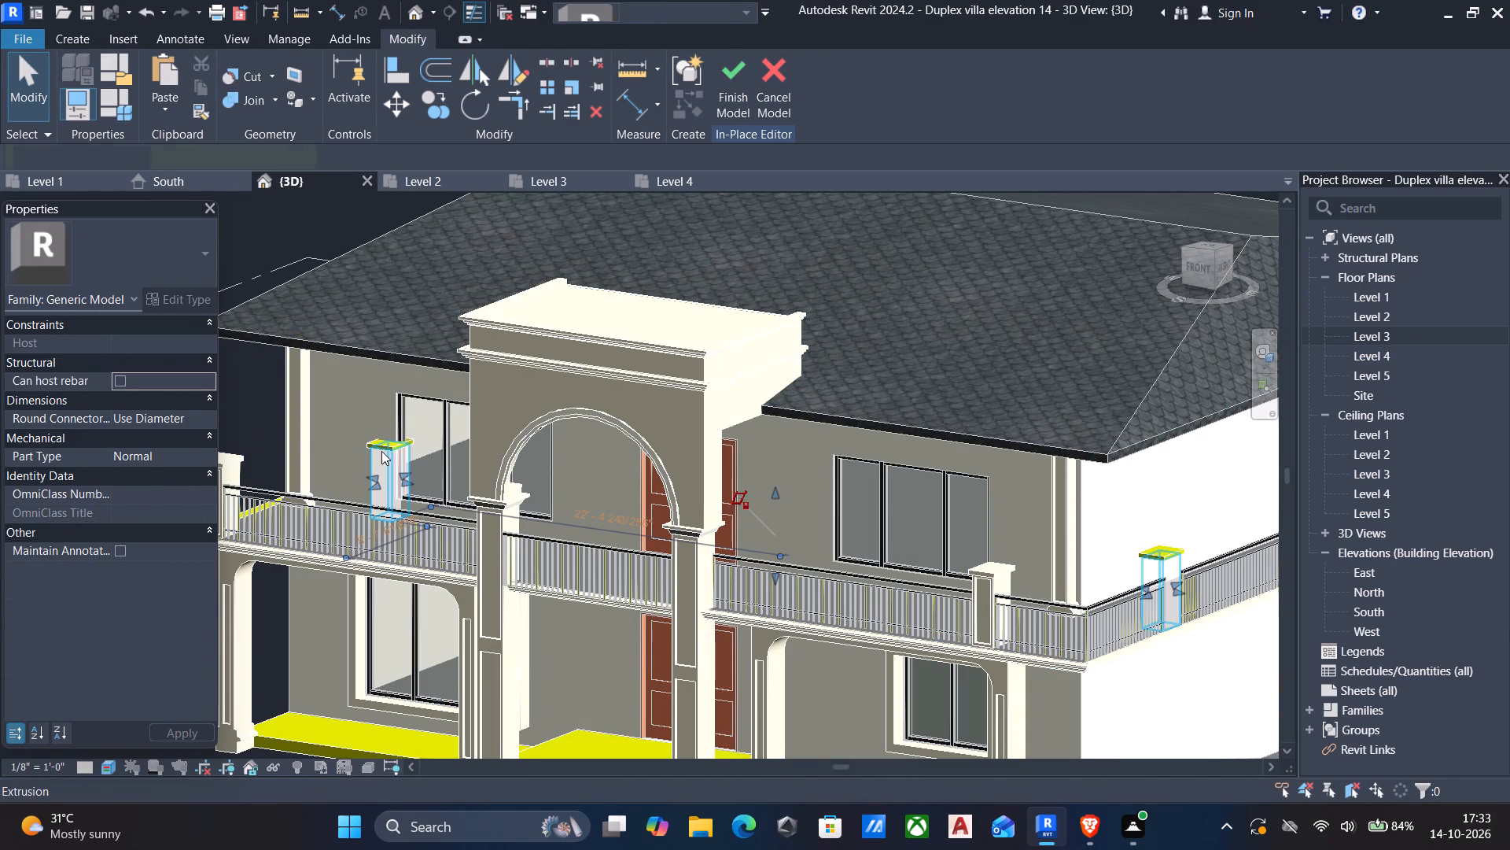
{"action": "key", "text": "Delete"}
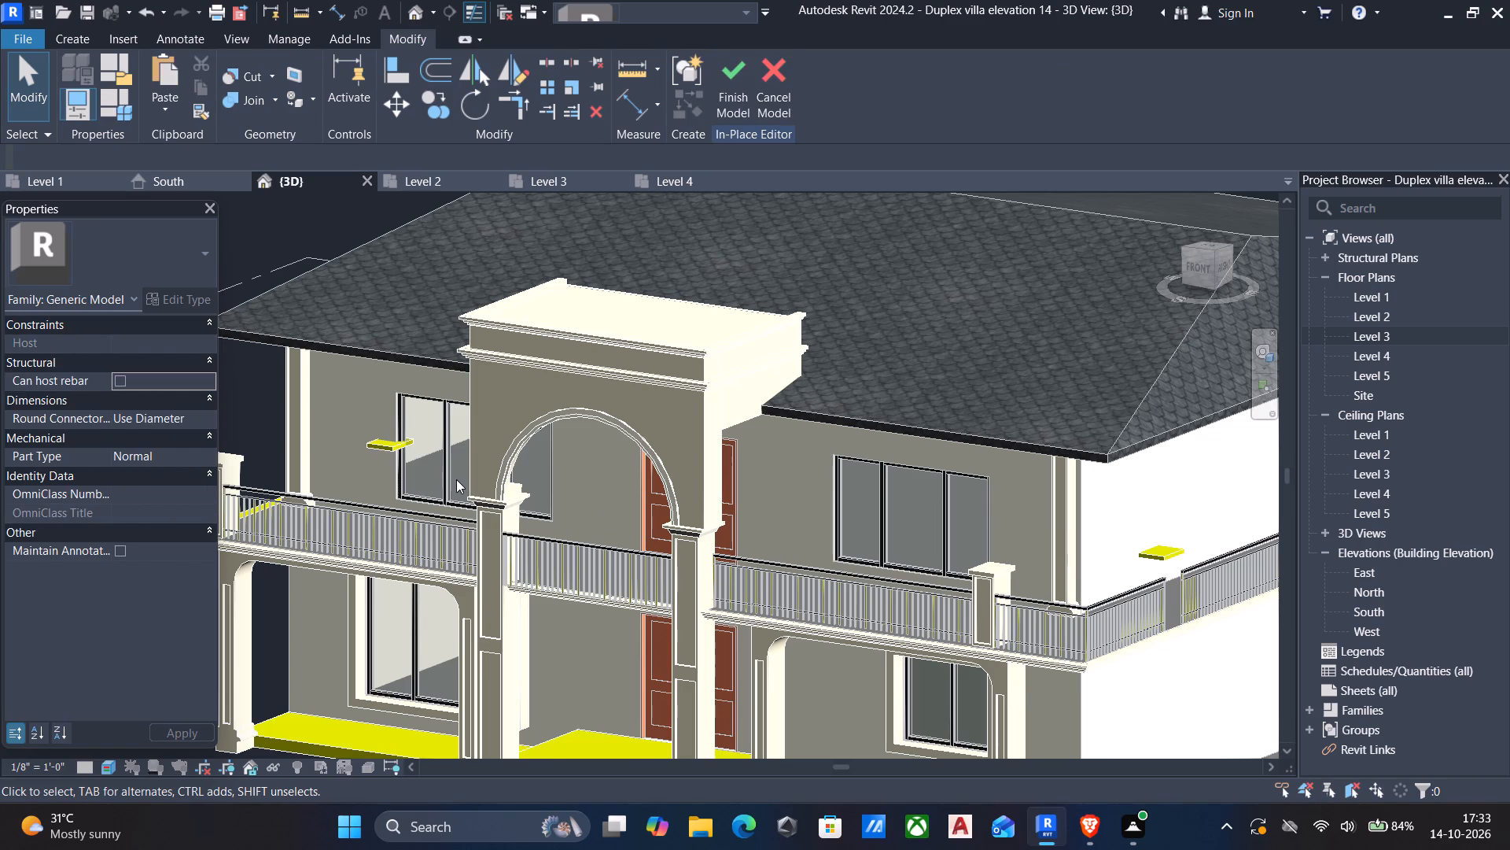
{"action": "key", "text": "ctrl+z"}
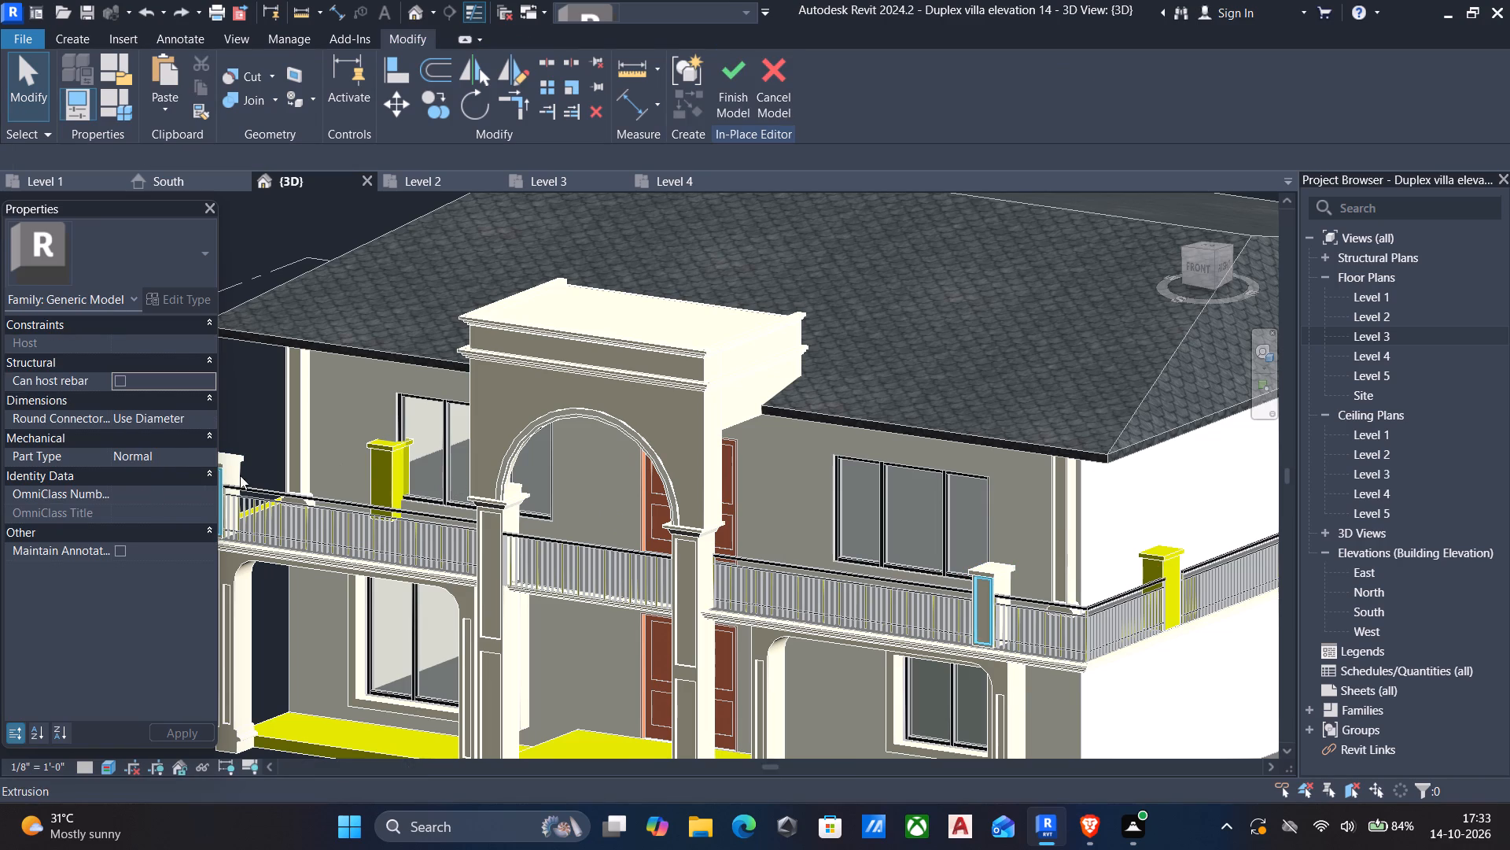
Edit the copied shaft extrusion's sketch, deleting the stray pillar's profile behind the front balcony's west railing, and finish the sketch.
{"action": "left_click", "coordinate": [375, 456]}
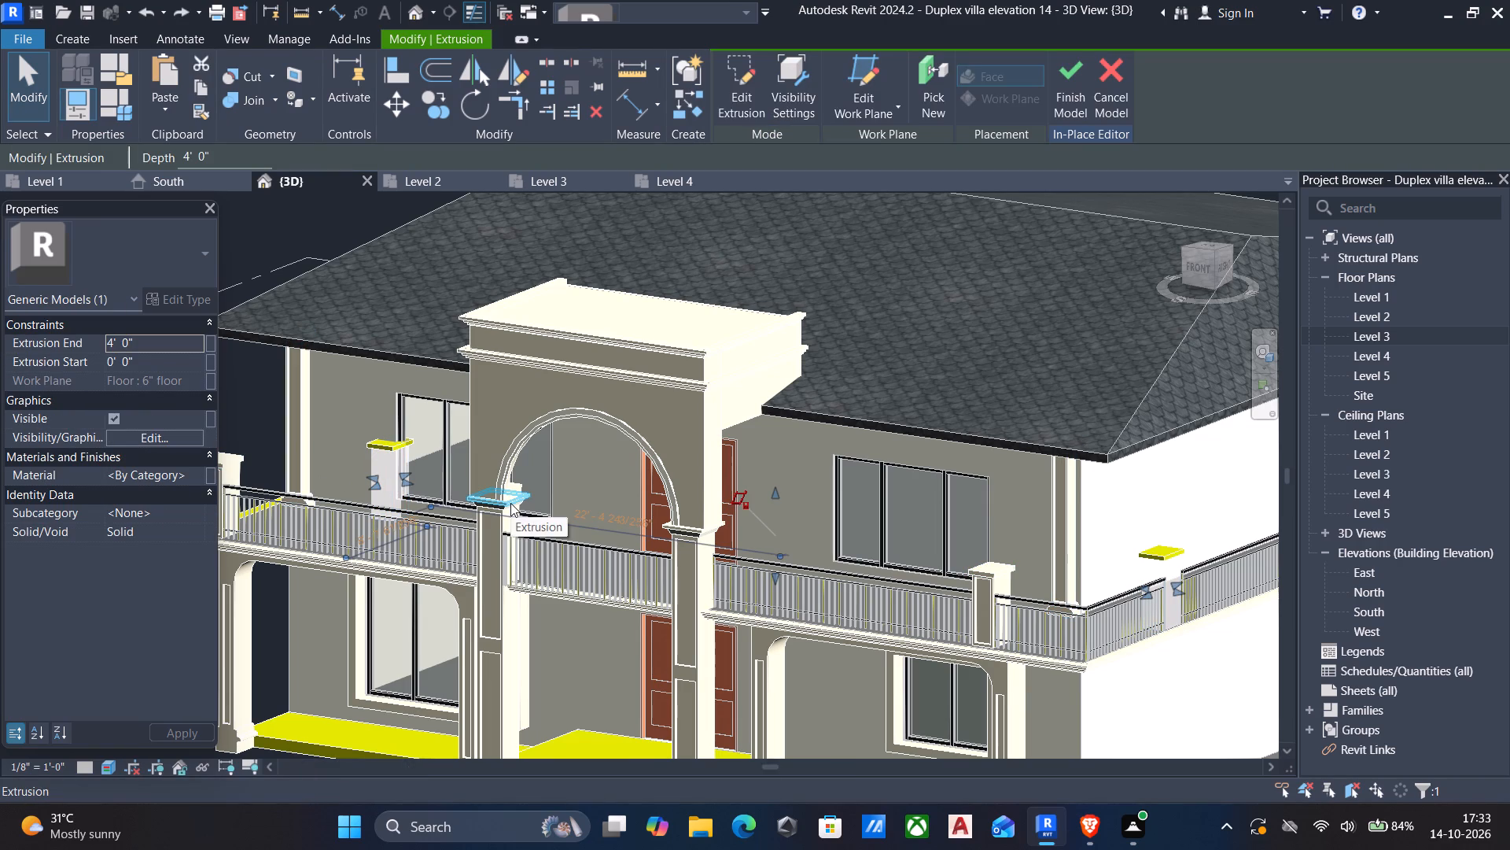
{"action": "left_click", "coordinate": [731, 88]}
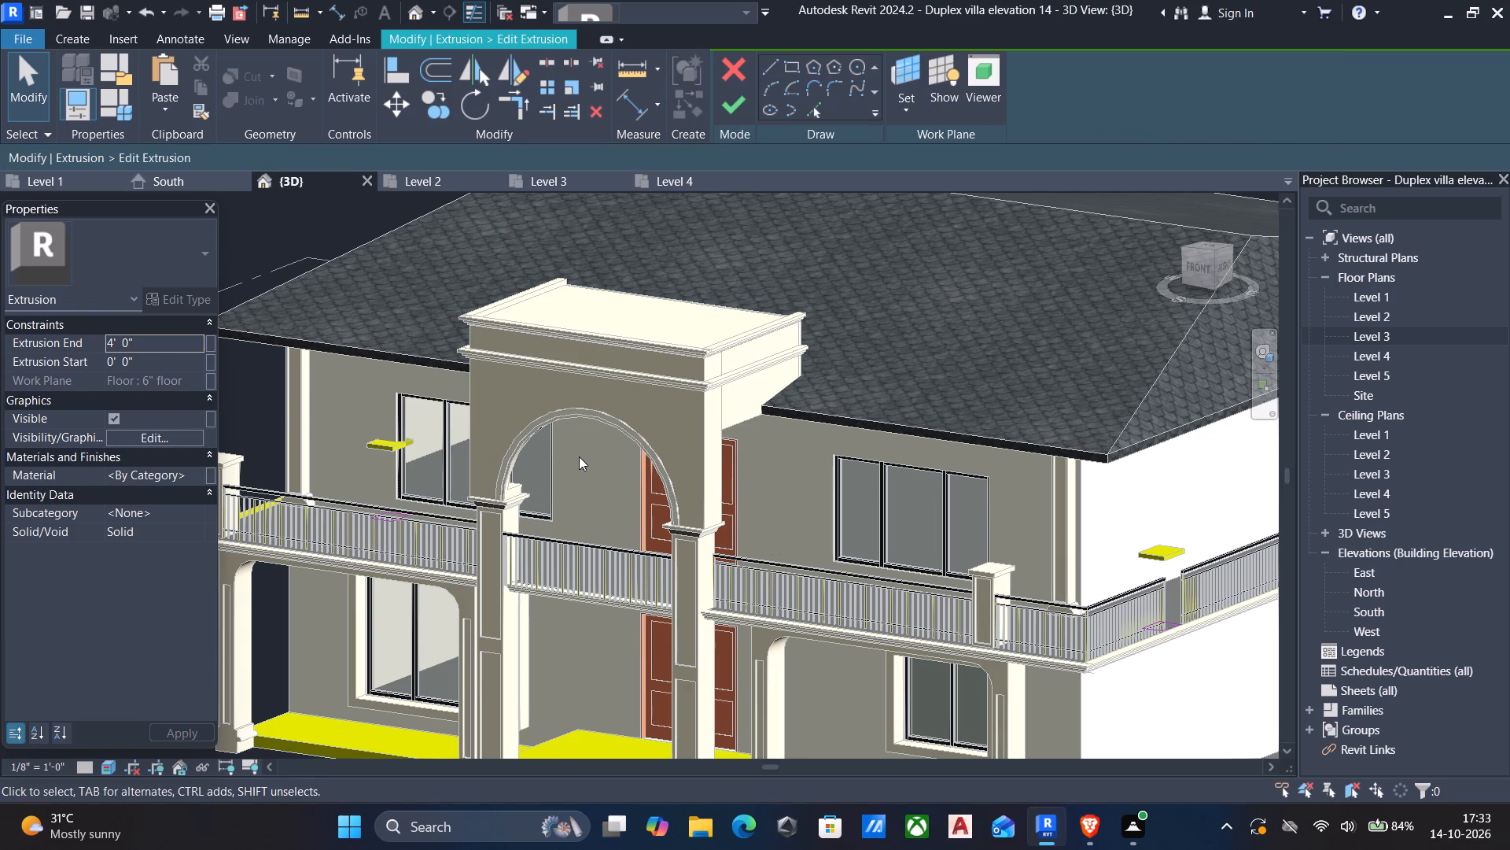
{"action": "scroll", "coordinate": [499, 500], "scroll_direction": "up", "scroll_amount": 5}
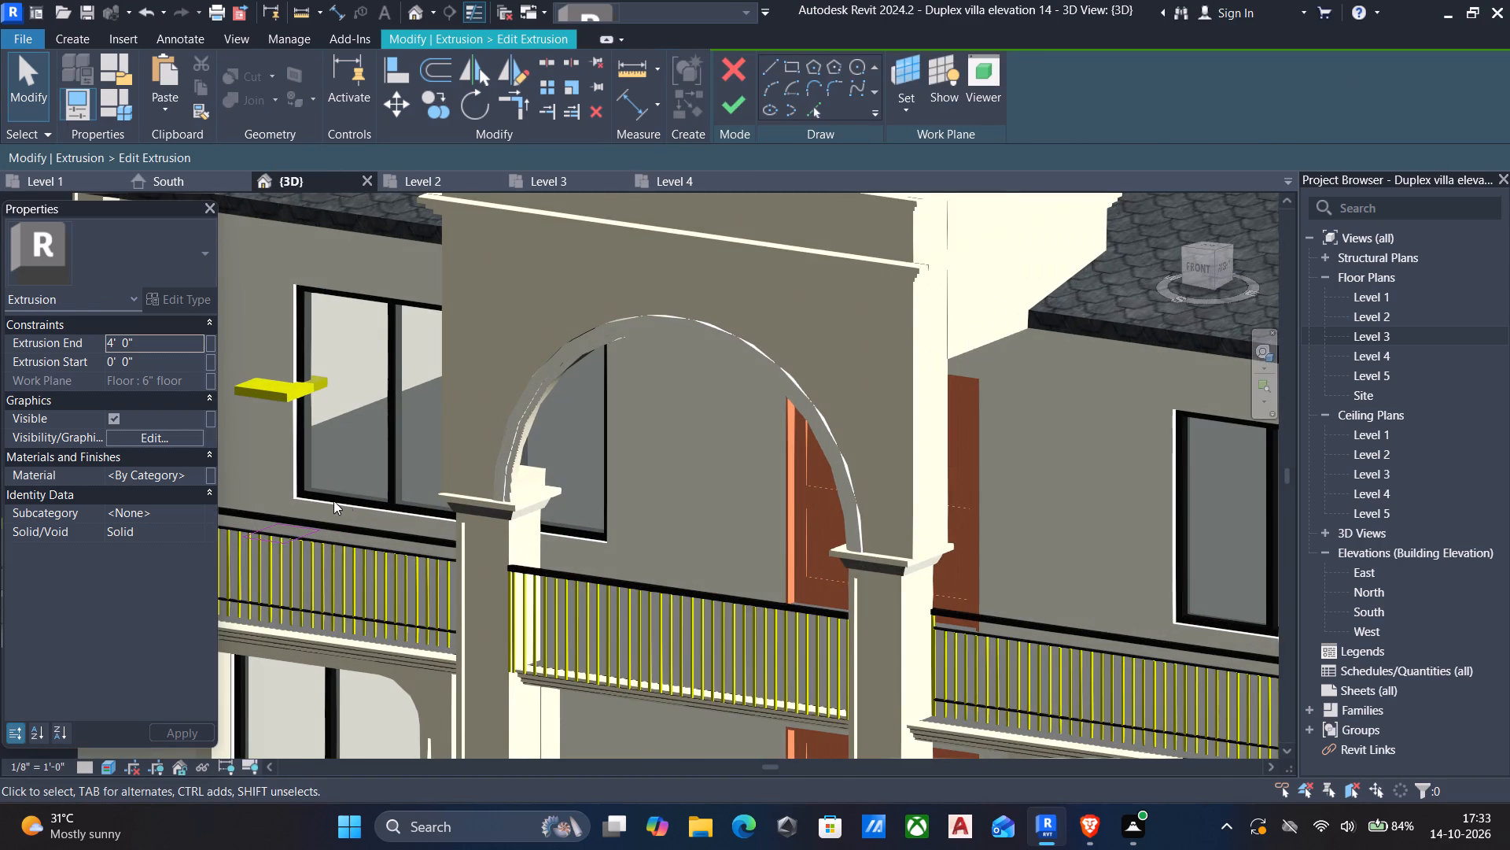
{"action": "middle_click_drag", "start_coordinate": [365, 504], "coordinate": [580, 486], "text": "shift"}
{"action": "middle_click_drag", "start_coordinate": [580, 486], "coordinate": [408, 541]}
{"action": "middle_click_drag", "start_coordinate": [1016, 634], "coordinate": [837, 526]}
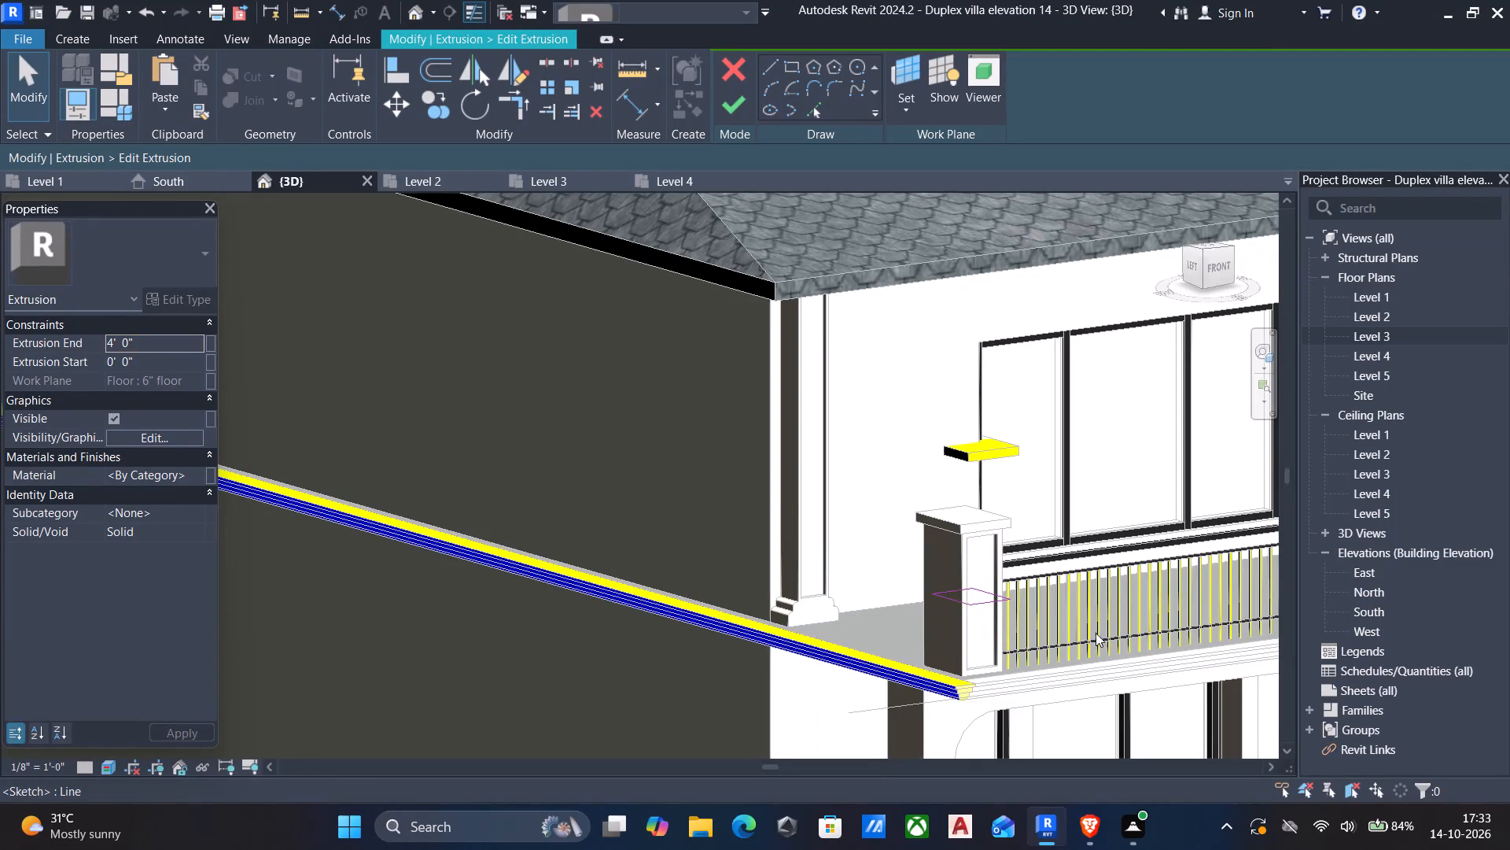
{"action": "scroll", "coordinate": [1107, 643], "scroll_direction": "up", "scroll_amount": 5}
{"action": "scroll", "coordinate": [1013, 609], "scroll_direction": "down", "scroll_amount": 5}
{"action": "middle_click_drag", "start_coordinate": [990, 598], "coordinate": [928, 684], "text": "shift"}
{"action": "middle_click_drag", "start_coordinate": [904, 569], "coordinate": [965, 224]}
{"action": "scroll", "coordinate": [536, 426], "scroll_direction": "up", "scroll_amount": 2}
{"action": "left_click_drag", "start_coordinate": [554, 393], "coordinate": [749, 527]}
{"action": "key", "text": "Delete"}
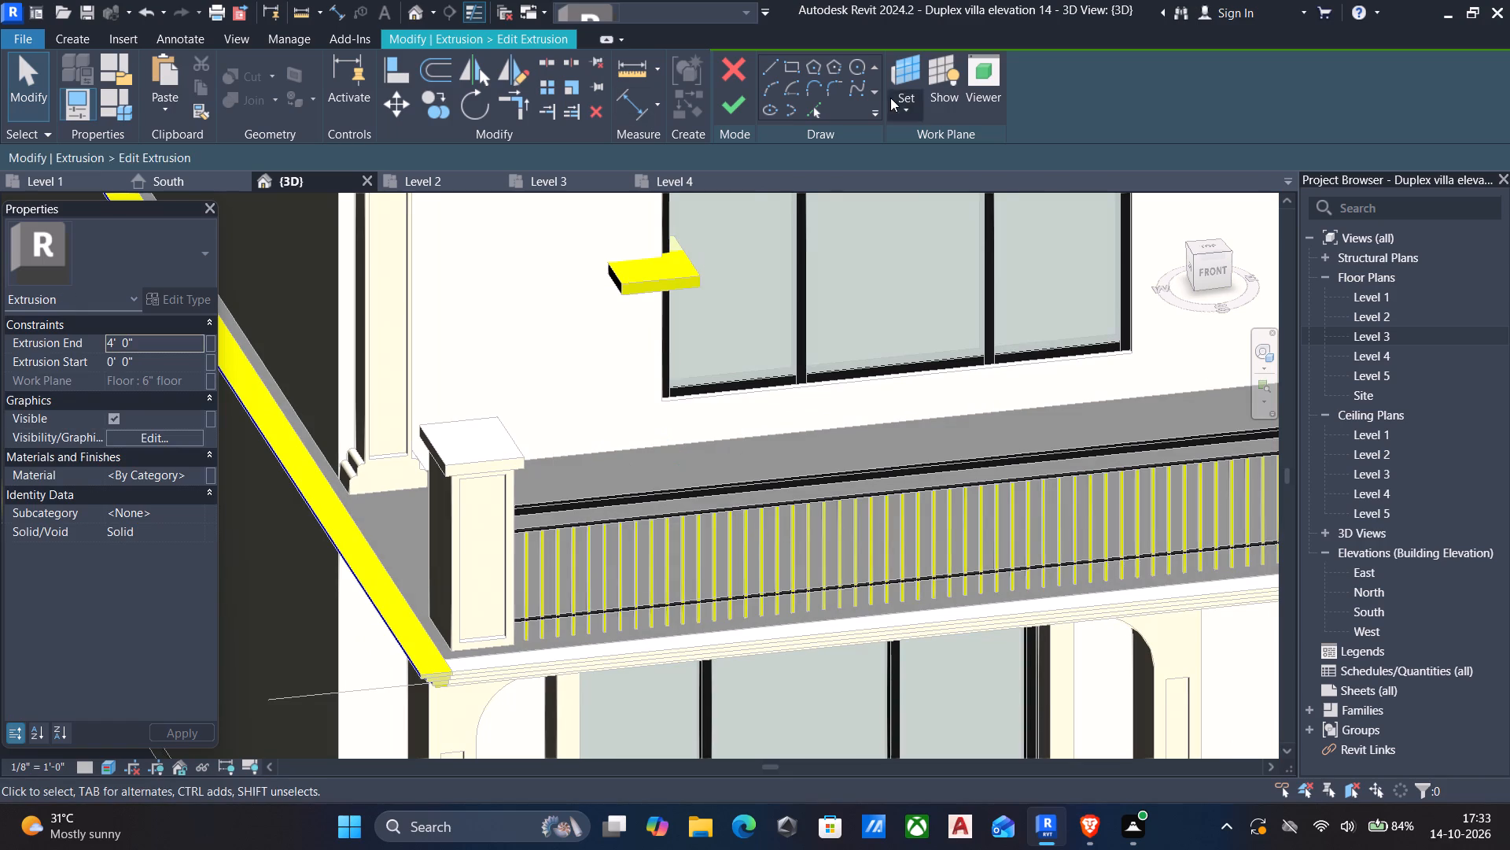
{"action": "left_click", "coordinate": [724, 102]}
Edit the cap extrusion's sketch to delete the stray cap profile behind the front balcony's west railing, and finish the sketch.
{"action": "left_click", "coordinate": [662, 276]}
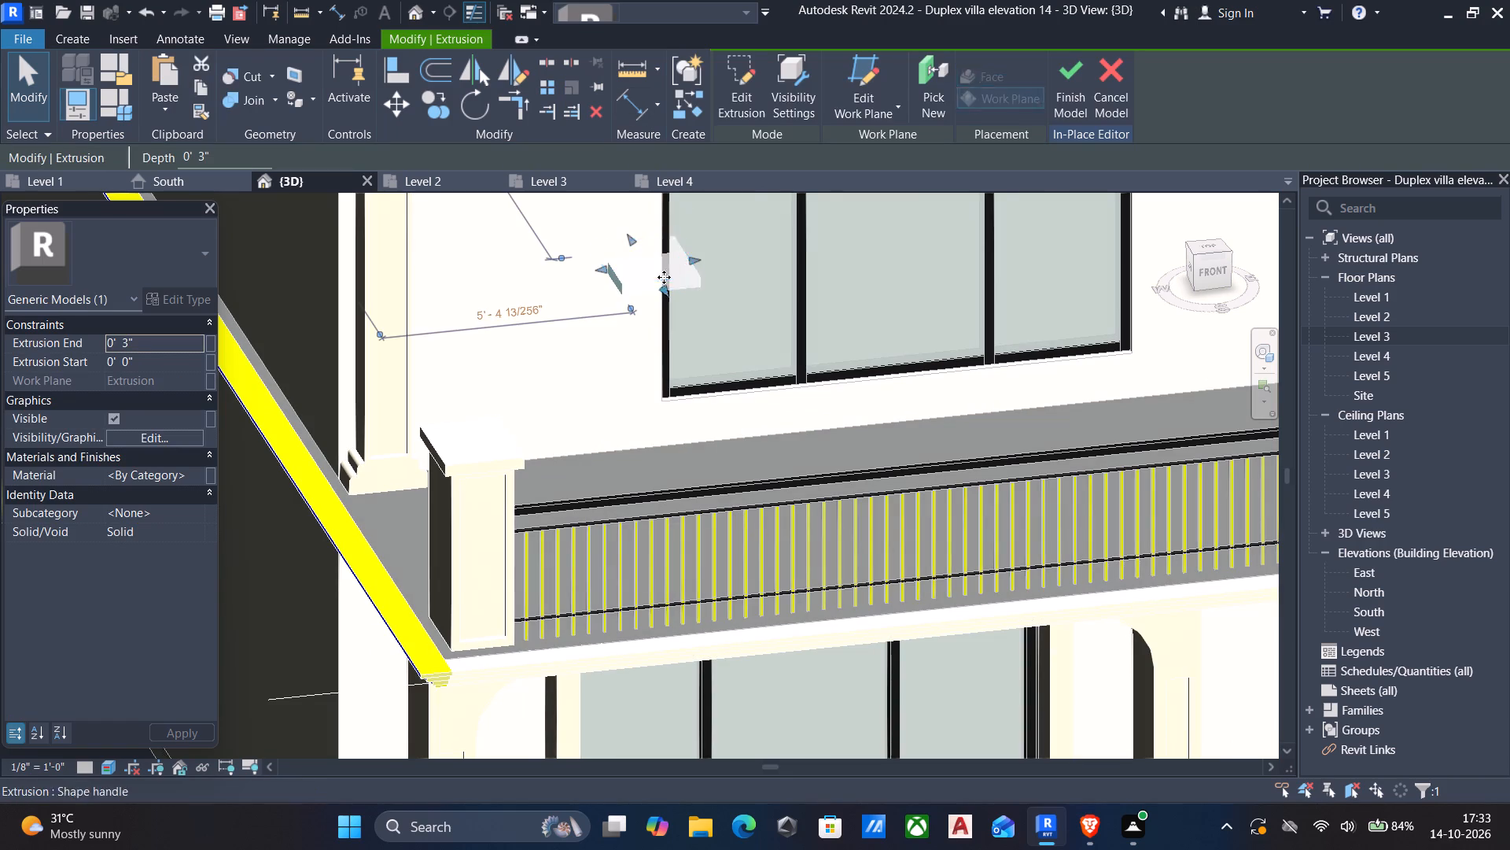
{"action": "left_click", "coordinate": [723, 89]}
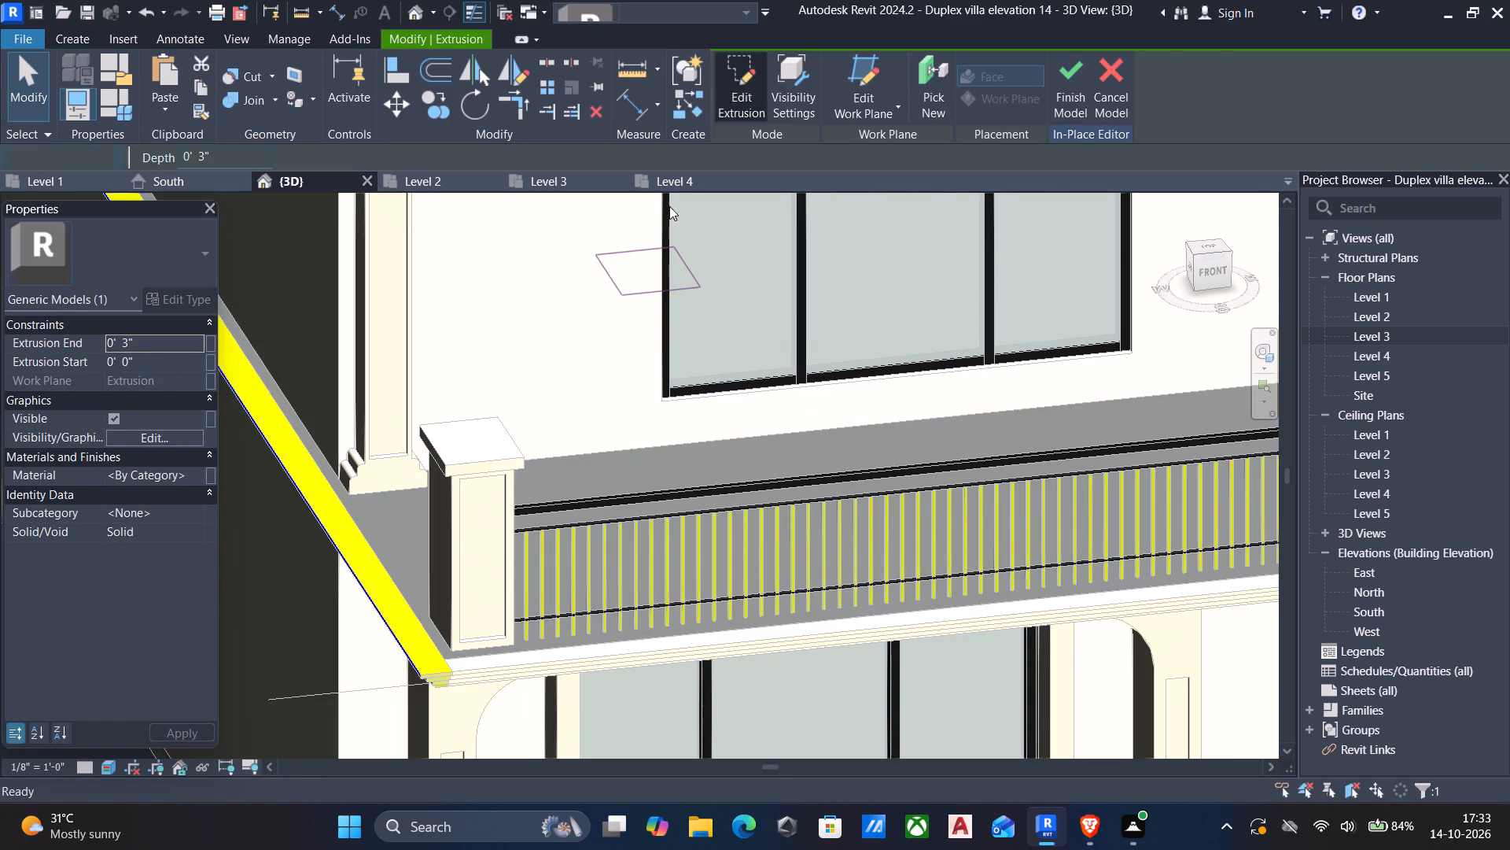
{"action": "left_click_drag", "start_coordinate": [546, 224], "coordinate": [794, 373]}
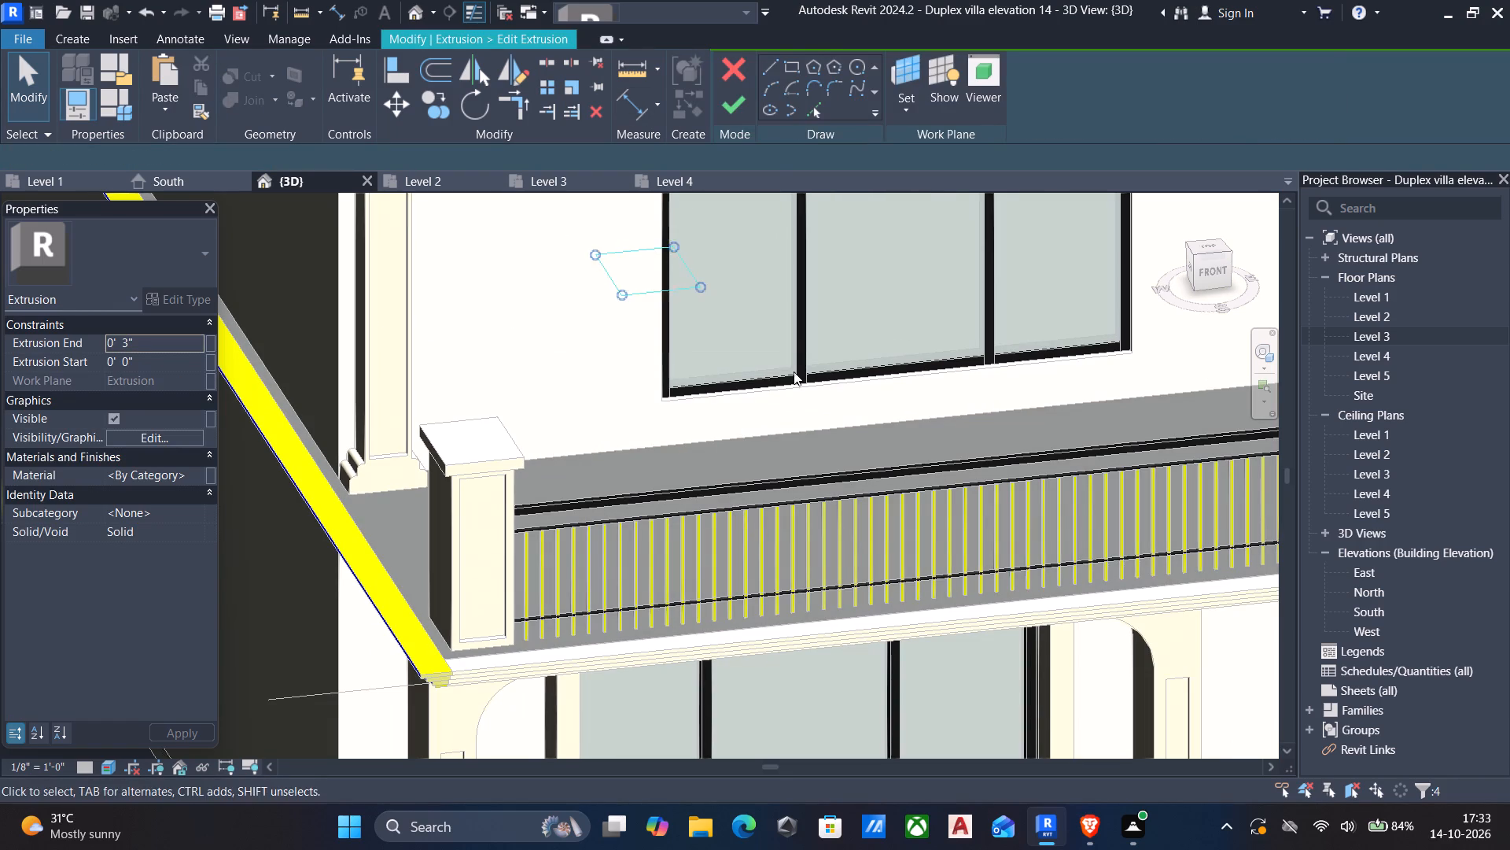
{"action": "key", "text": "Delete"}
{"action": "left_click", "coordinate": [736, 106]}
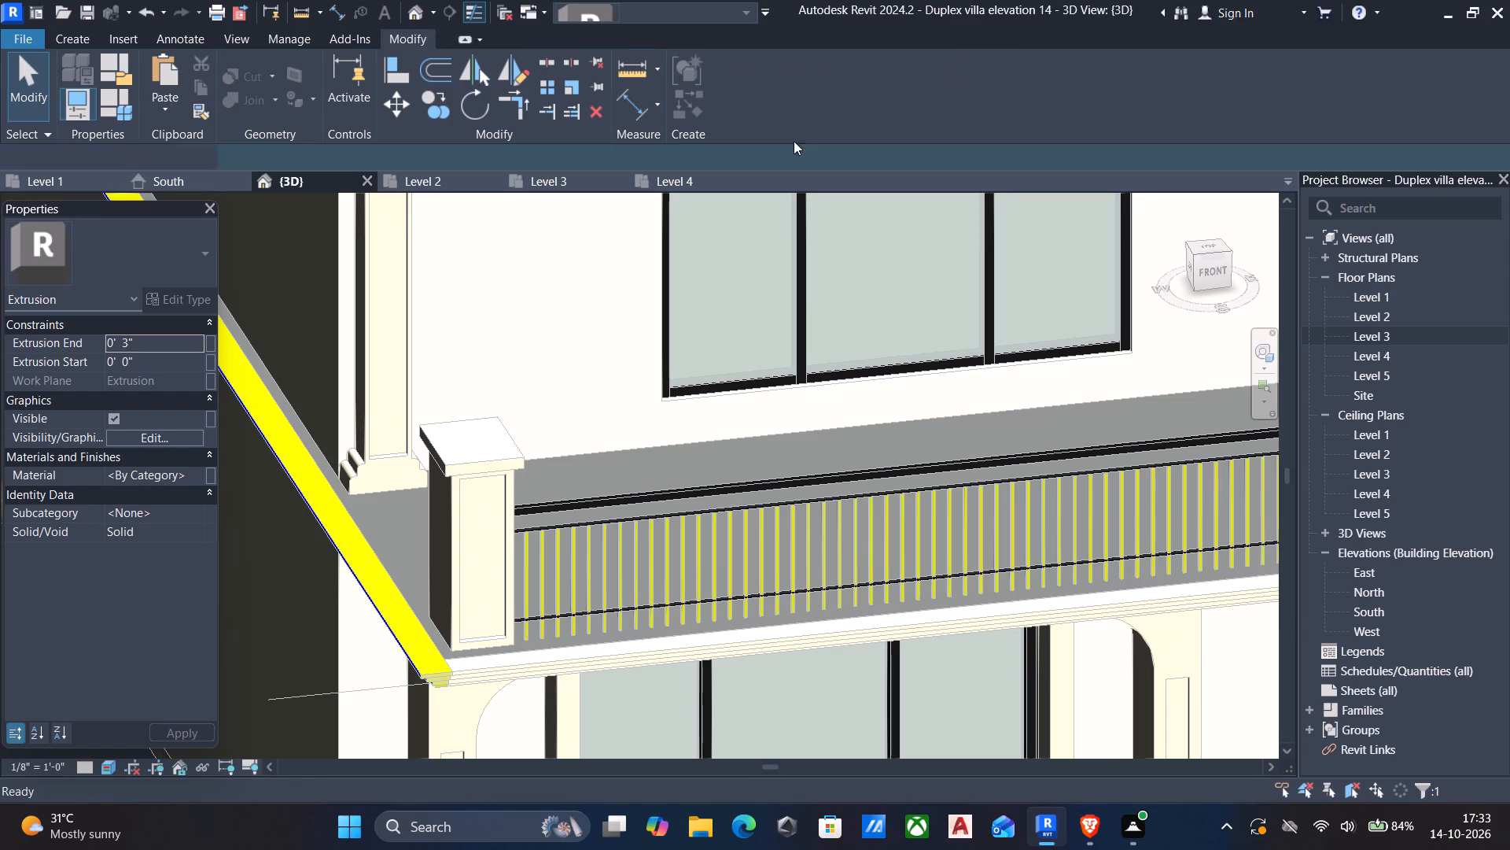
{"action": "scroll", "coordinate": [852, 199], "scroll_direction": "down", "scroll_amount": 7}
{"action": "middle_click_drag", "start_coordinate": [847, 242], "coordinate": [551, 368]}
{"action": "scroll", "coordinate": [555, 368], "scroll_direction": "down", "scroll_amount": 6}
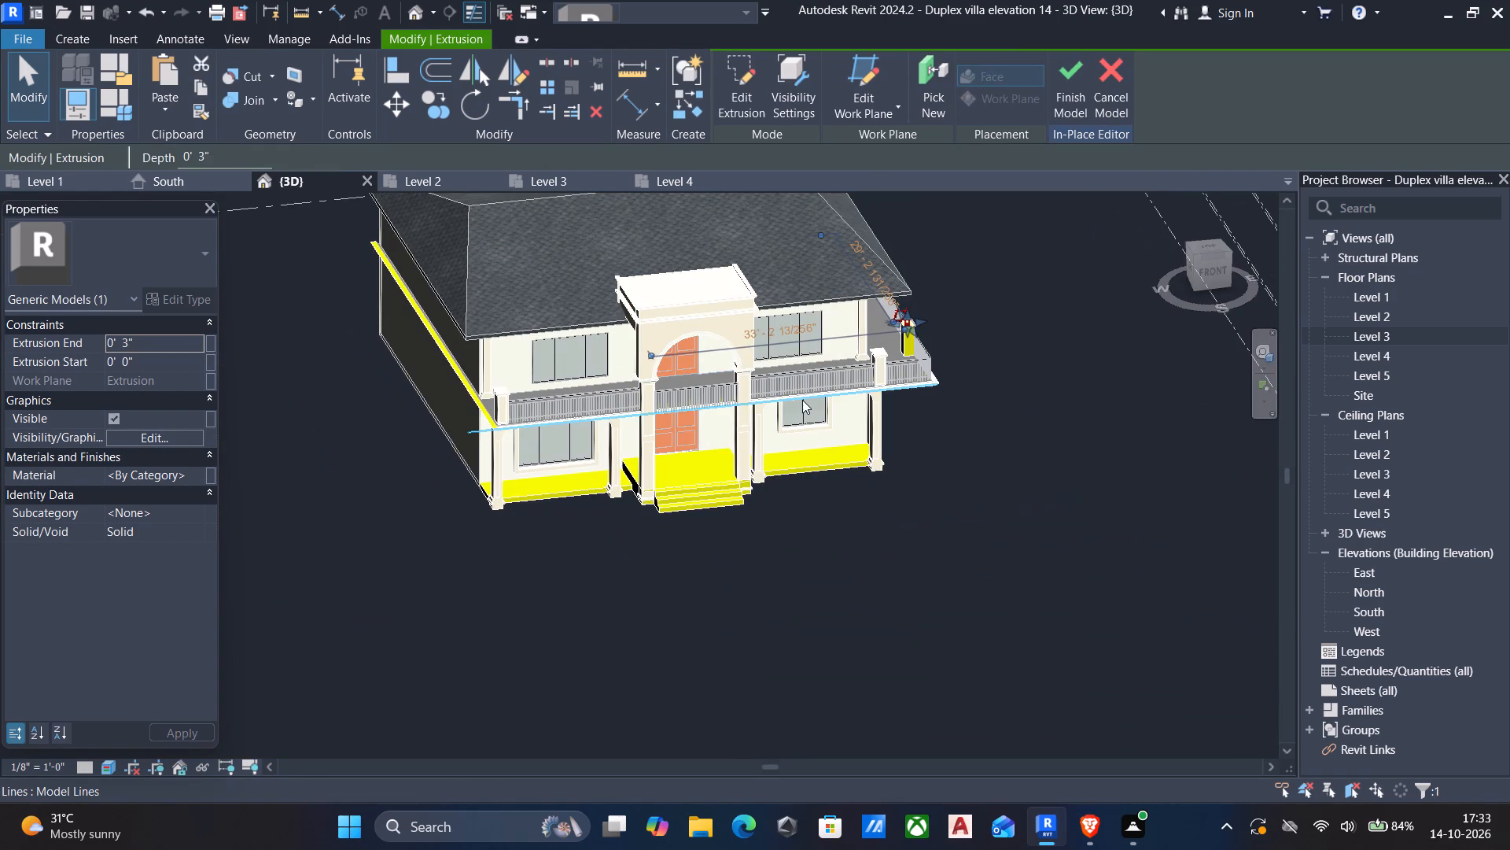
{"action": "key", "text": "Escape"}
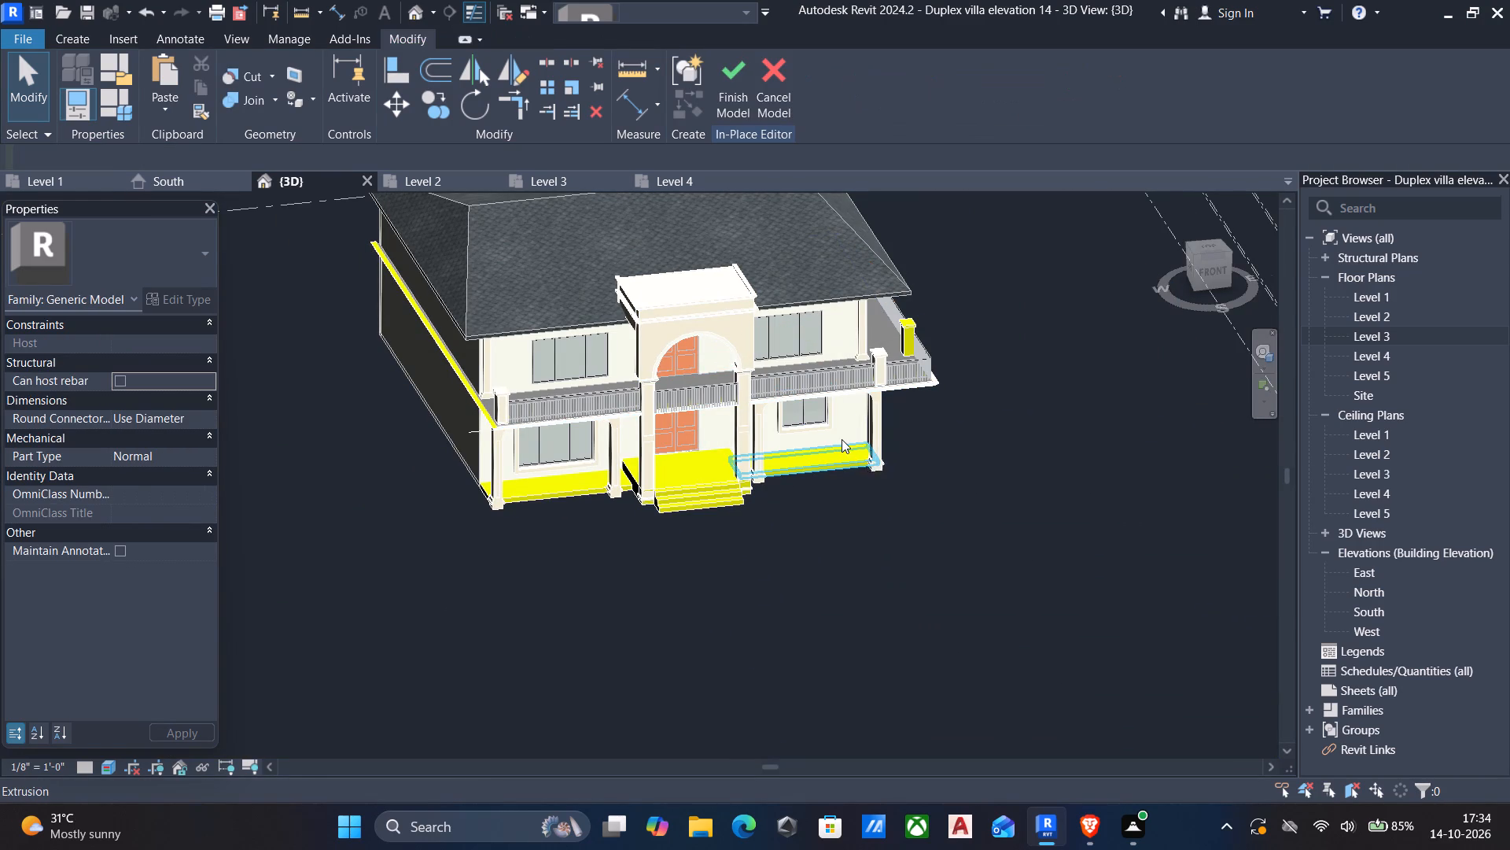
Assign the Laminate, Ivory, Matte material to the caps and shafts of both copied pillars on the east balcony.
{"action": "middle_click_drag", "start_coordinate": [838, 439], "coordinate": [816, 438]}
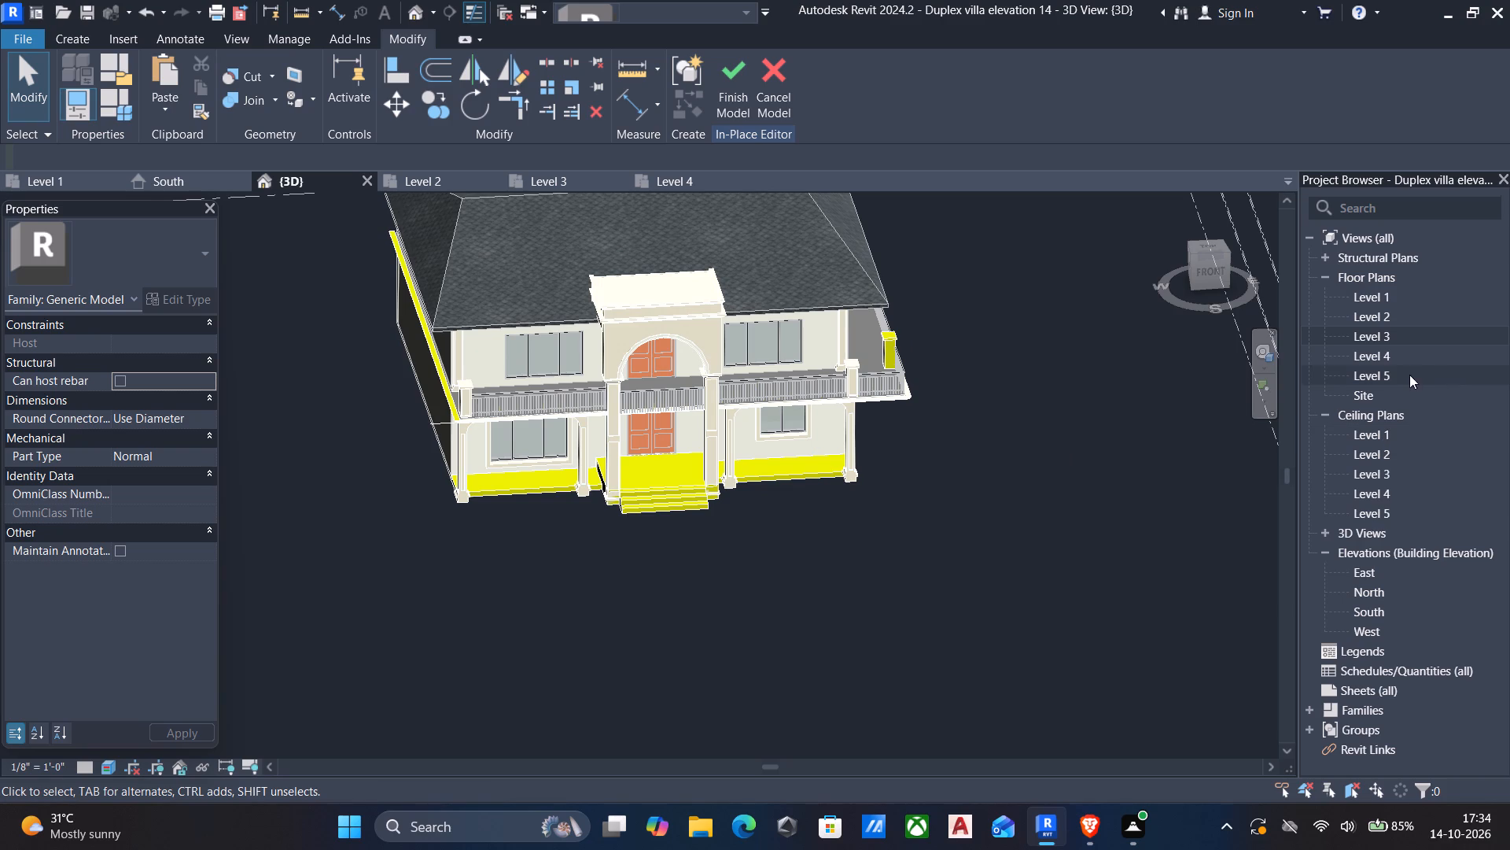
{"action": "scroll", "coordinate": [954, 334], "scroll_direction": "up", "scroll_amount": 5}
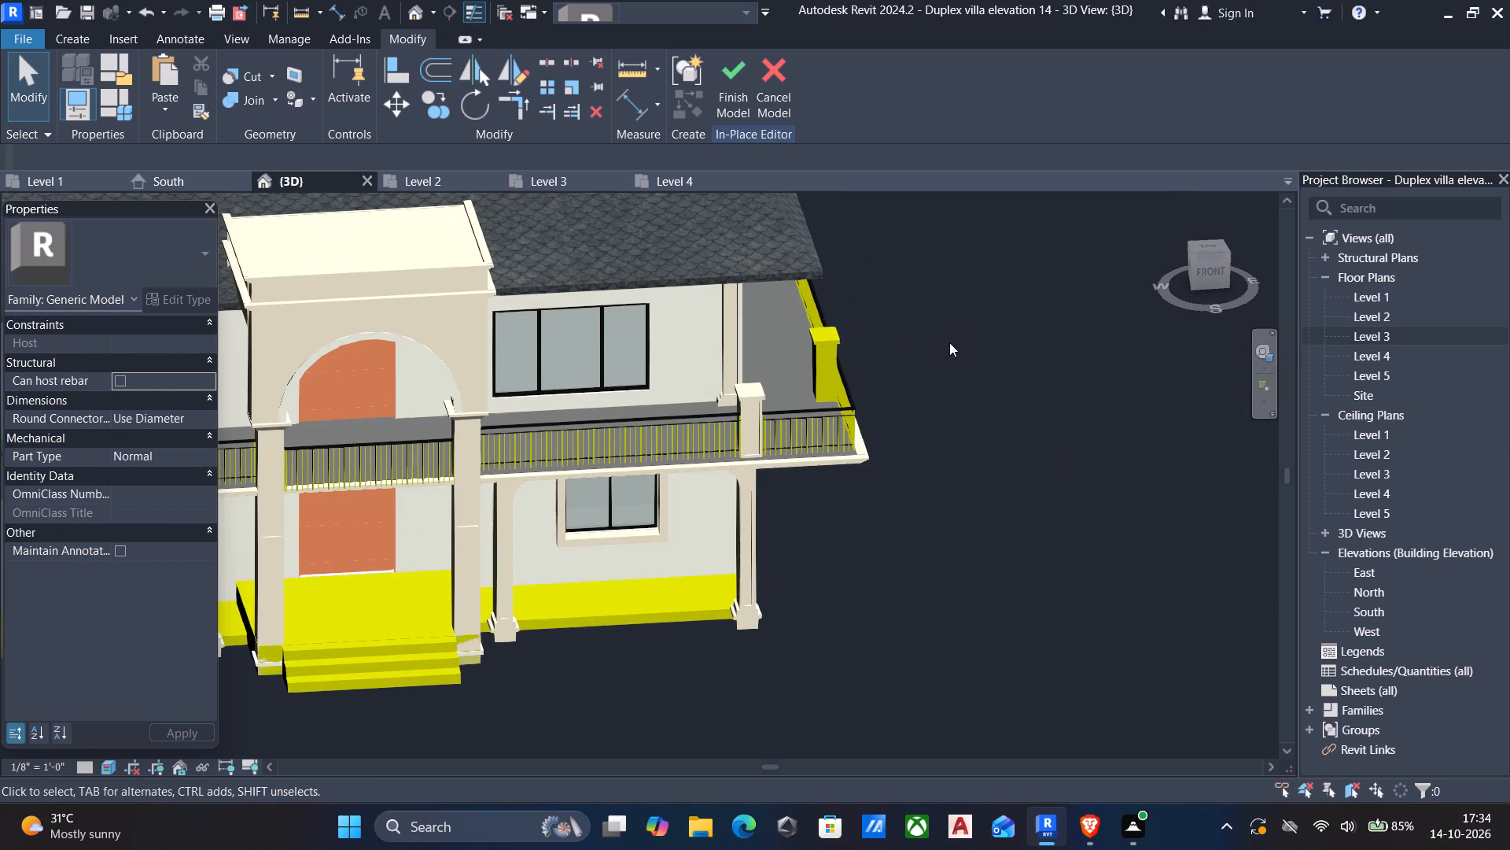
{"action": "left_click", "coordinate": [815, 340]}
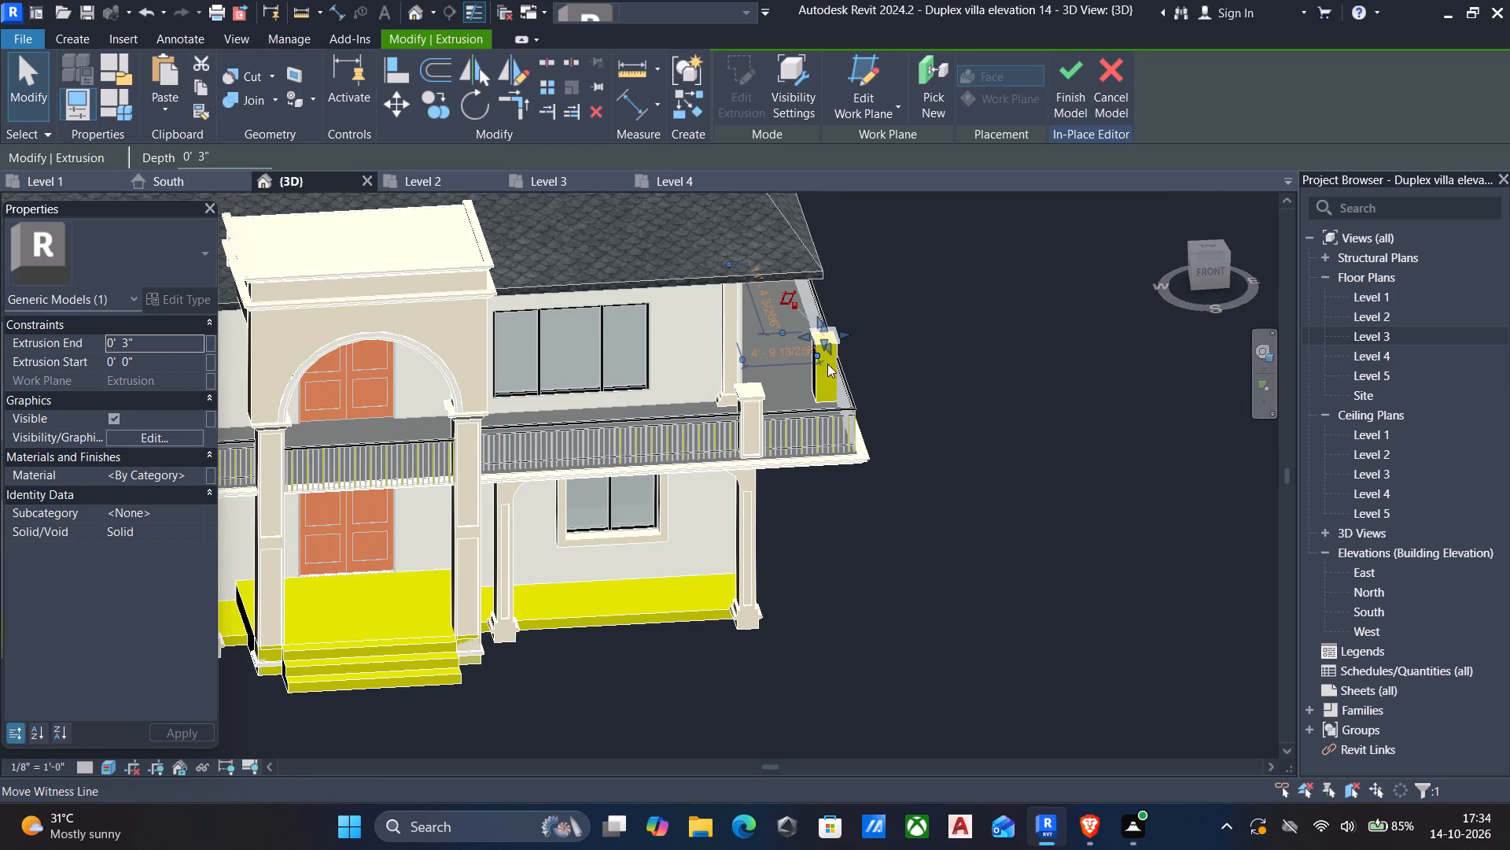
{"action": "left_click", "coordinate": [822, 381], "text": "ctrl"}
{"action": "scroll", "coordinate": [885, 382], "scroll_direction": "down", "scroll_amount": 4}
{"action": "middle_click_drag", "start_coordinate": [941, 380], "coordinate": [850, 345], "text": "shift"}
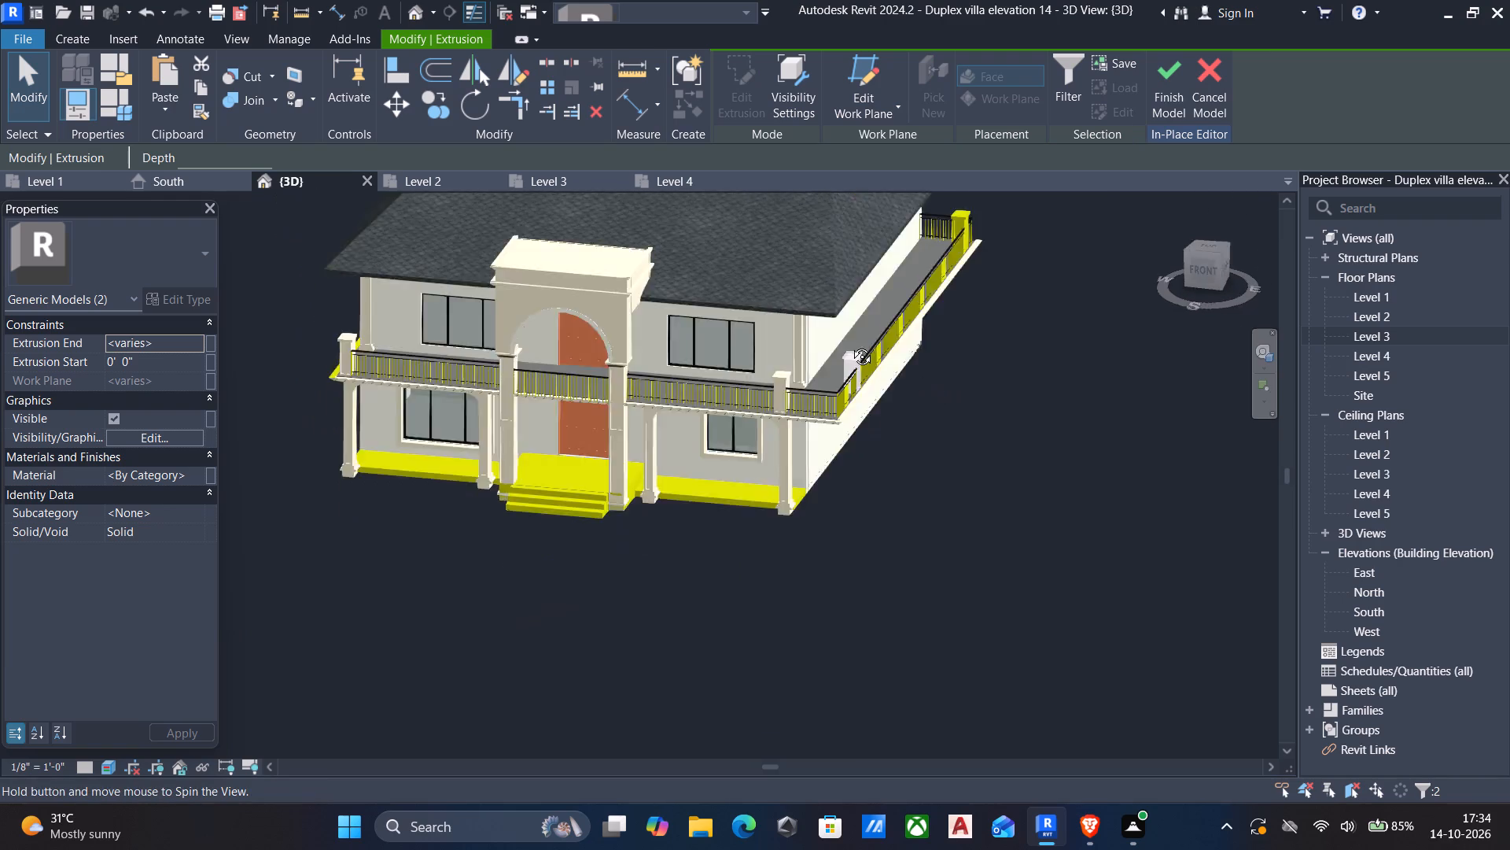
{"action": "middle_click_drag", "start_coordinate": [850, 345], "coordinate": [793, 317], "text": "shift"}
{"action": "middle_click_drag", "start_coordinate": [903, 321], "coordinate": [737, 518]}
{"action": "scroll", "coordinate": [967, 501], "scroll_direction": "up", "scroll_amount": 5}
{"action": "scroll", "coordinate": [849, 467], "scroll_direction": "up", "scroll_amount": 5}
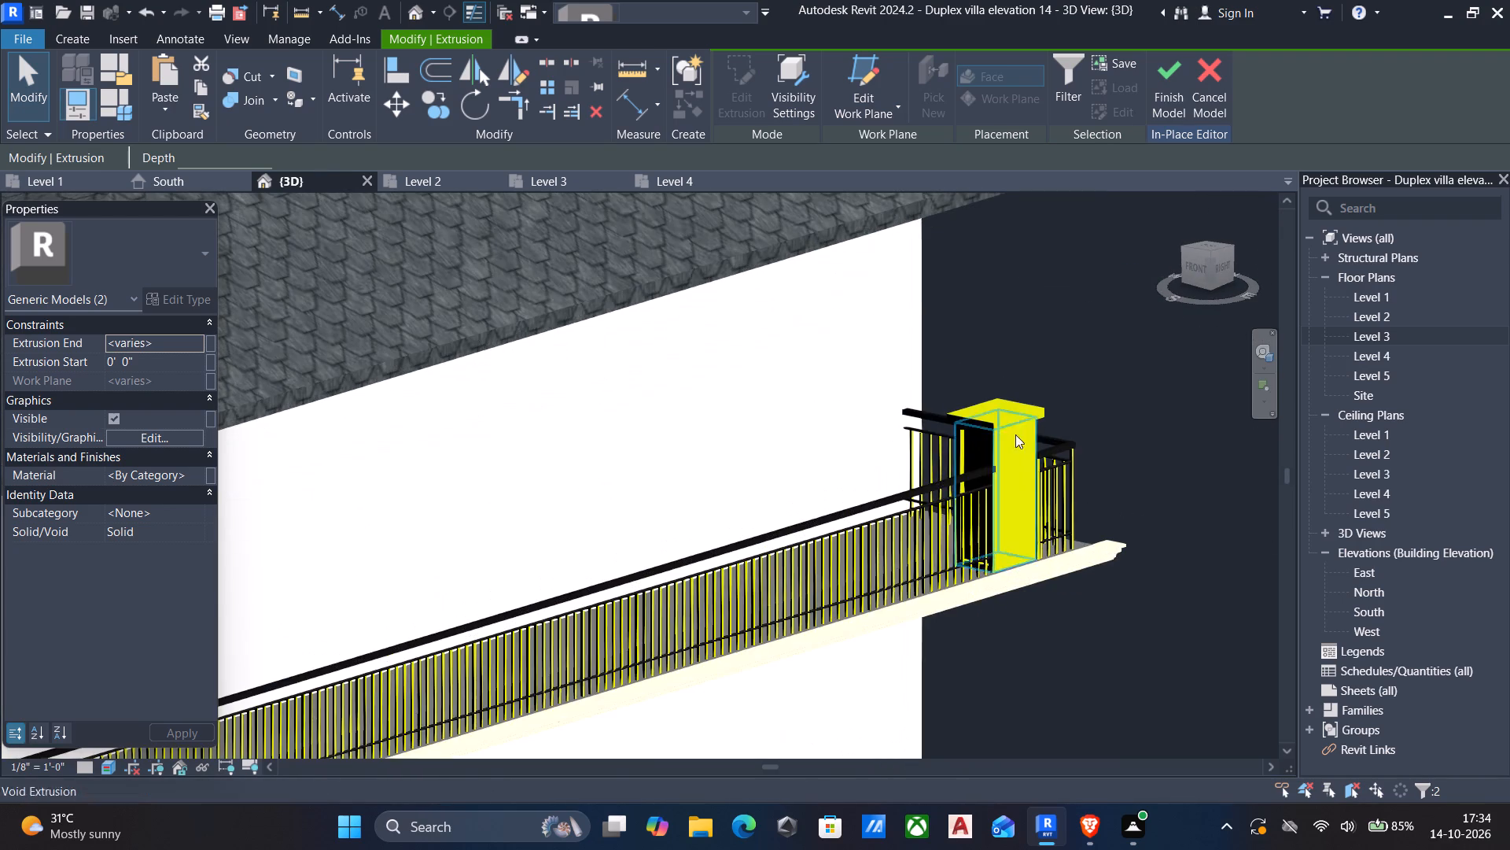
{"action": "left_click", "coordinate": [1012, 424]}
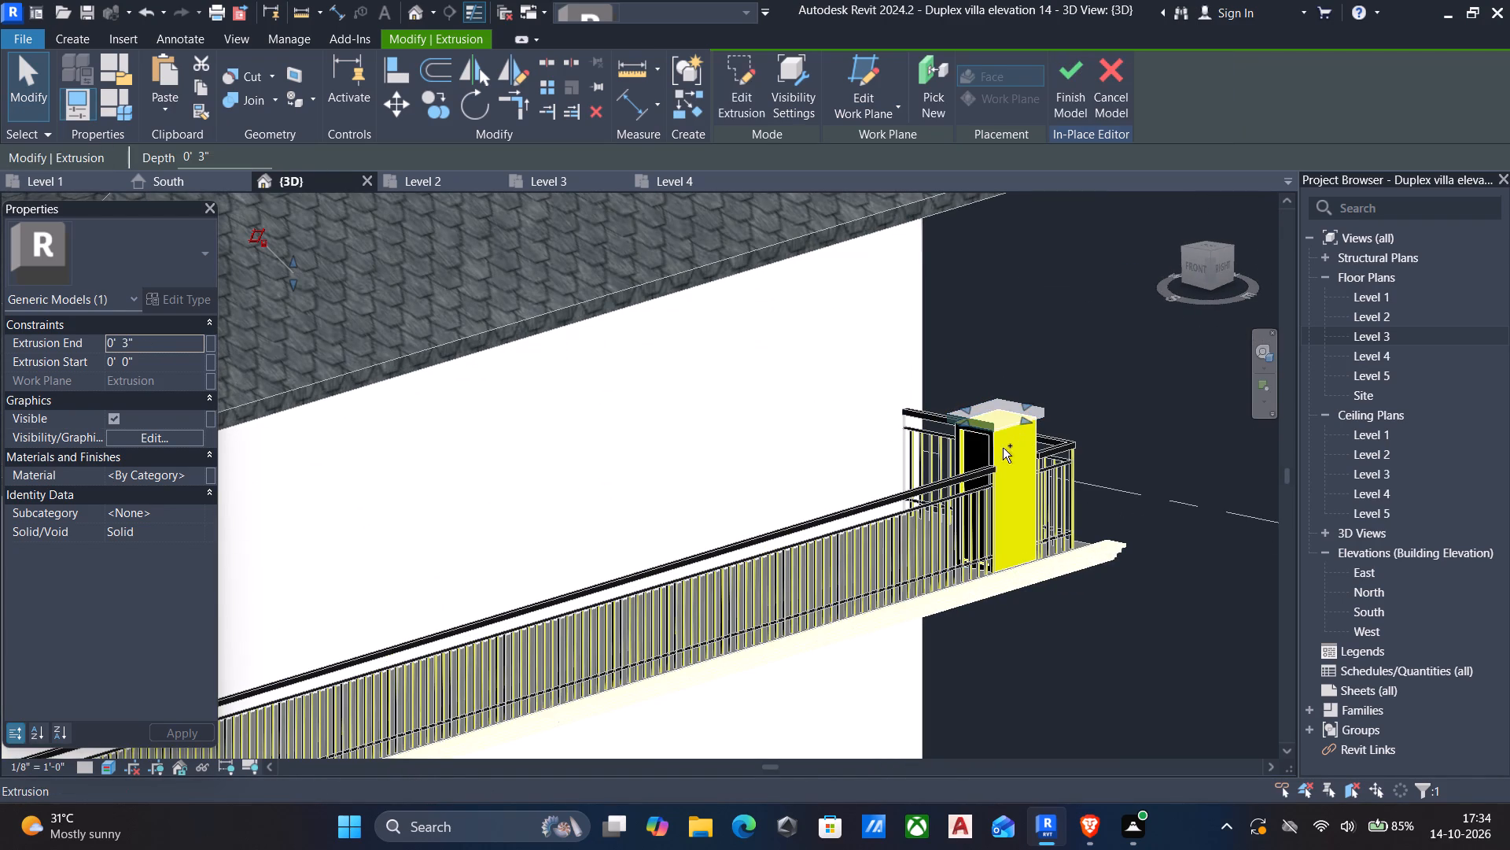
{"action": "left_click", "coordinate": [1001, 453], "text": "ctrl"}
{"action": "scroll", "coordinate": [993, 458], "scroll_direction": "down", "scroll_amount": 6}
{"action": "middle_click_drag", "start_coordinate": [990, 480], "coordinate": [1159, 345]}
{"action": "scroll", "coordinate": [633, 451], "scroll_direction": "up", "scroll_amount": 6}
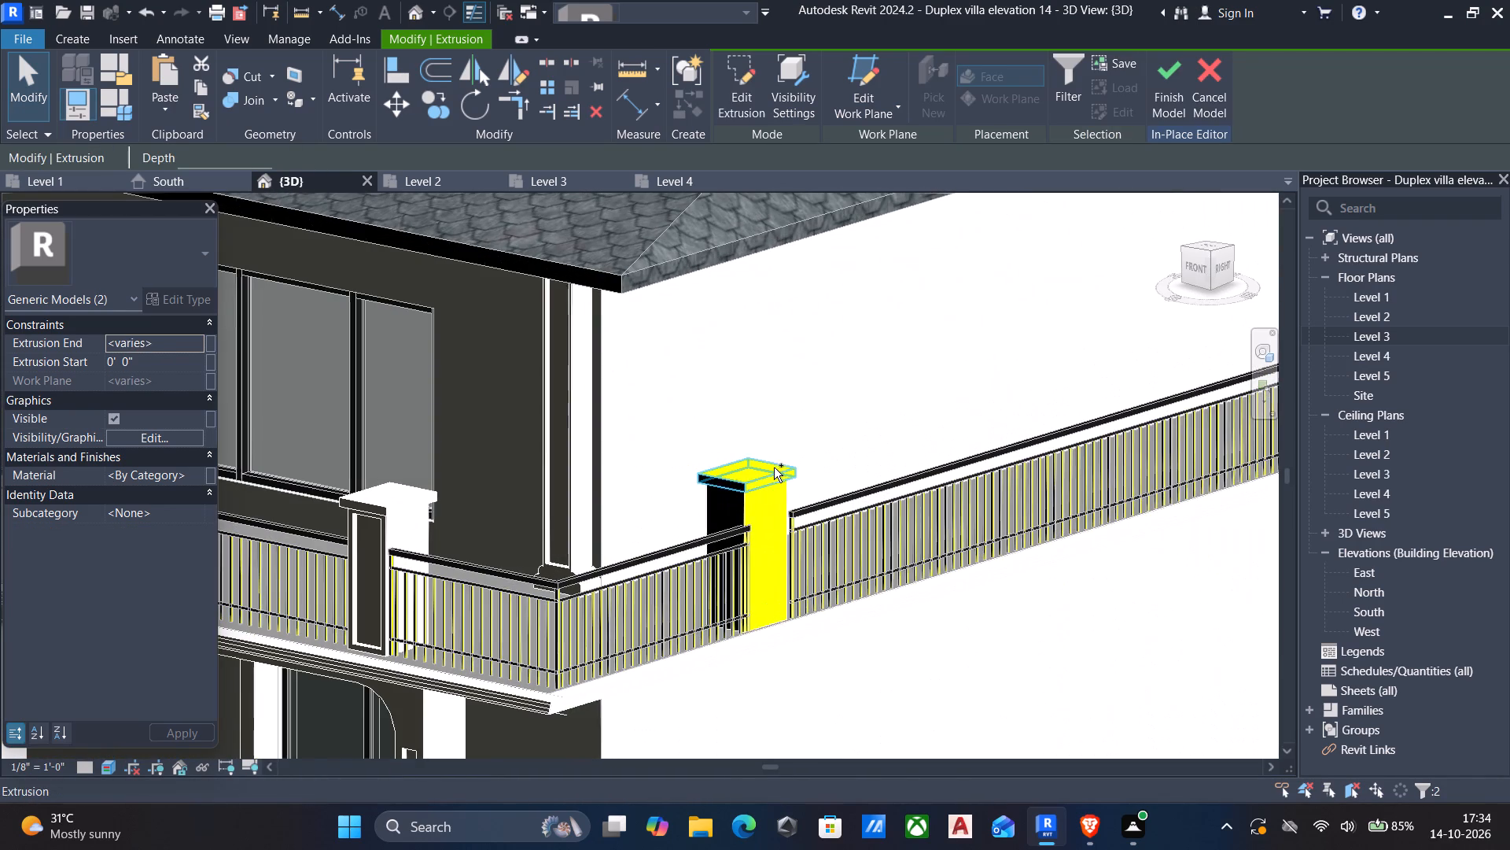
{"action": "left_click", "coordinate": [725, 471], "text": "ctrl"}
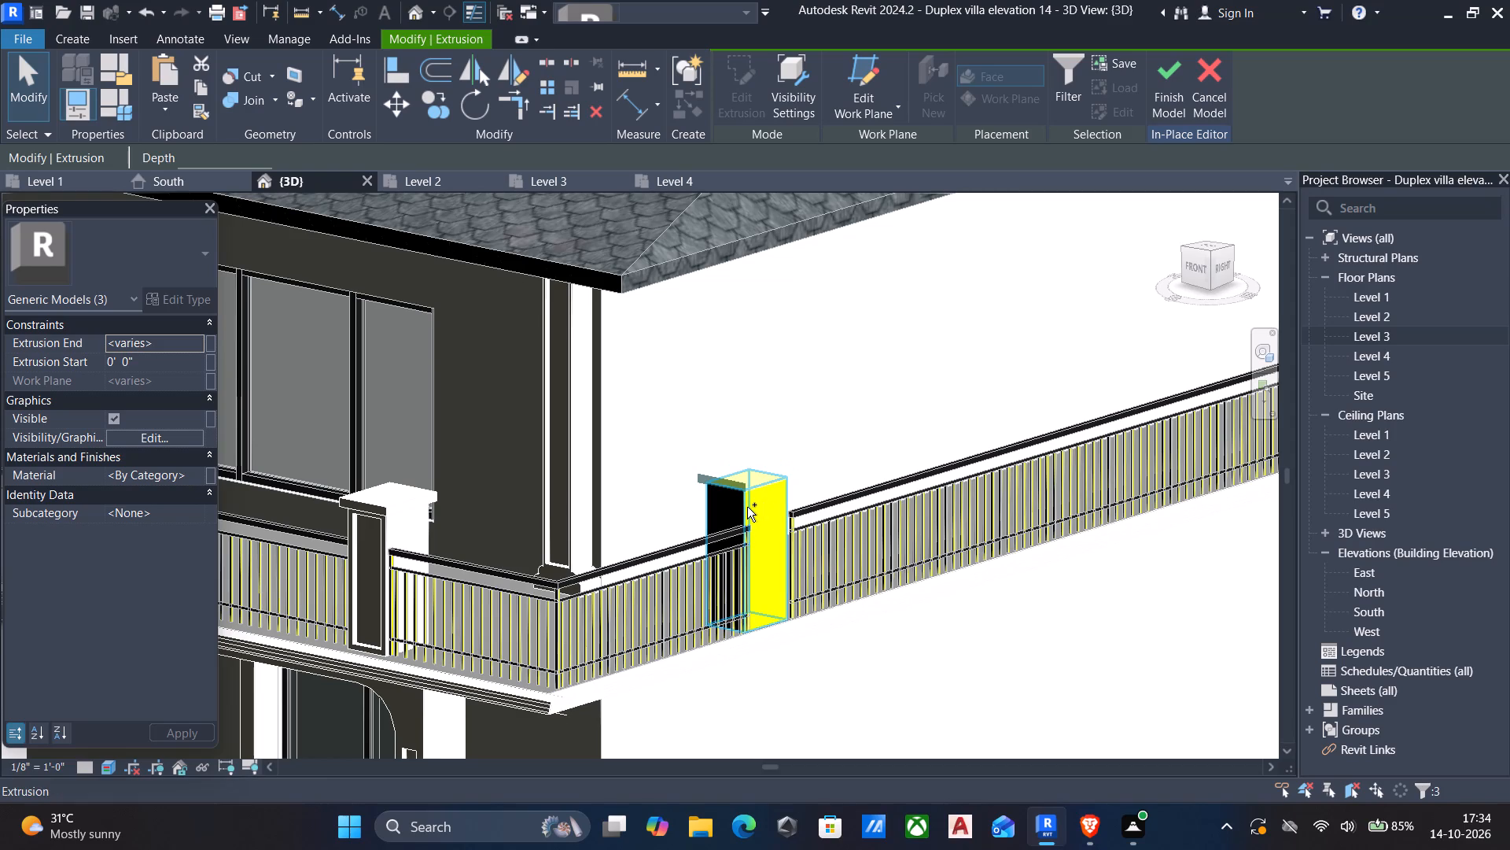
{"action": "left_click", "coordinate": [747, 506], "text": "ctrl"}
{"action": "scroll", "coordinate": [735, 526], "scroll_direction": "down", "scroll_amount": 6}
{"action": "middle_click_drag", "start_coordinate": [736, 518], "coordinate": [755, 403]}
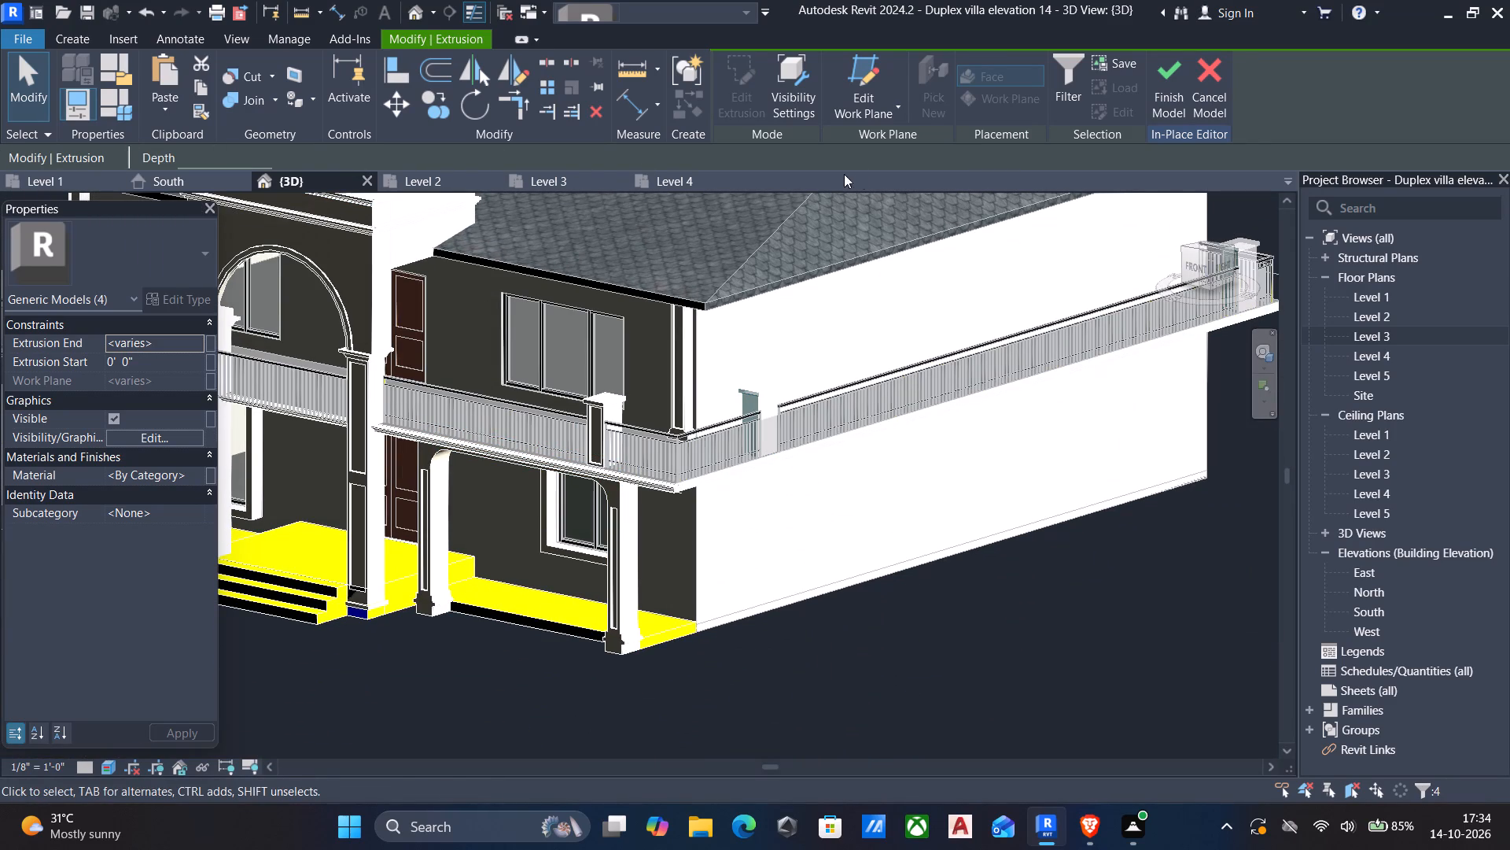
{"action": "left_click", "coordinate": [197, 475]}
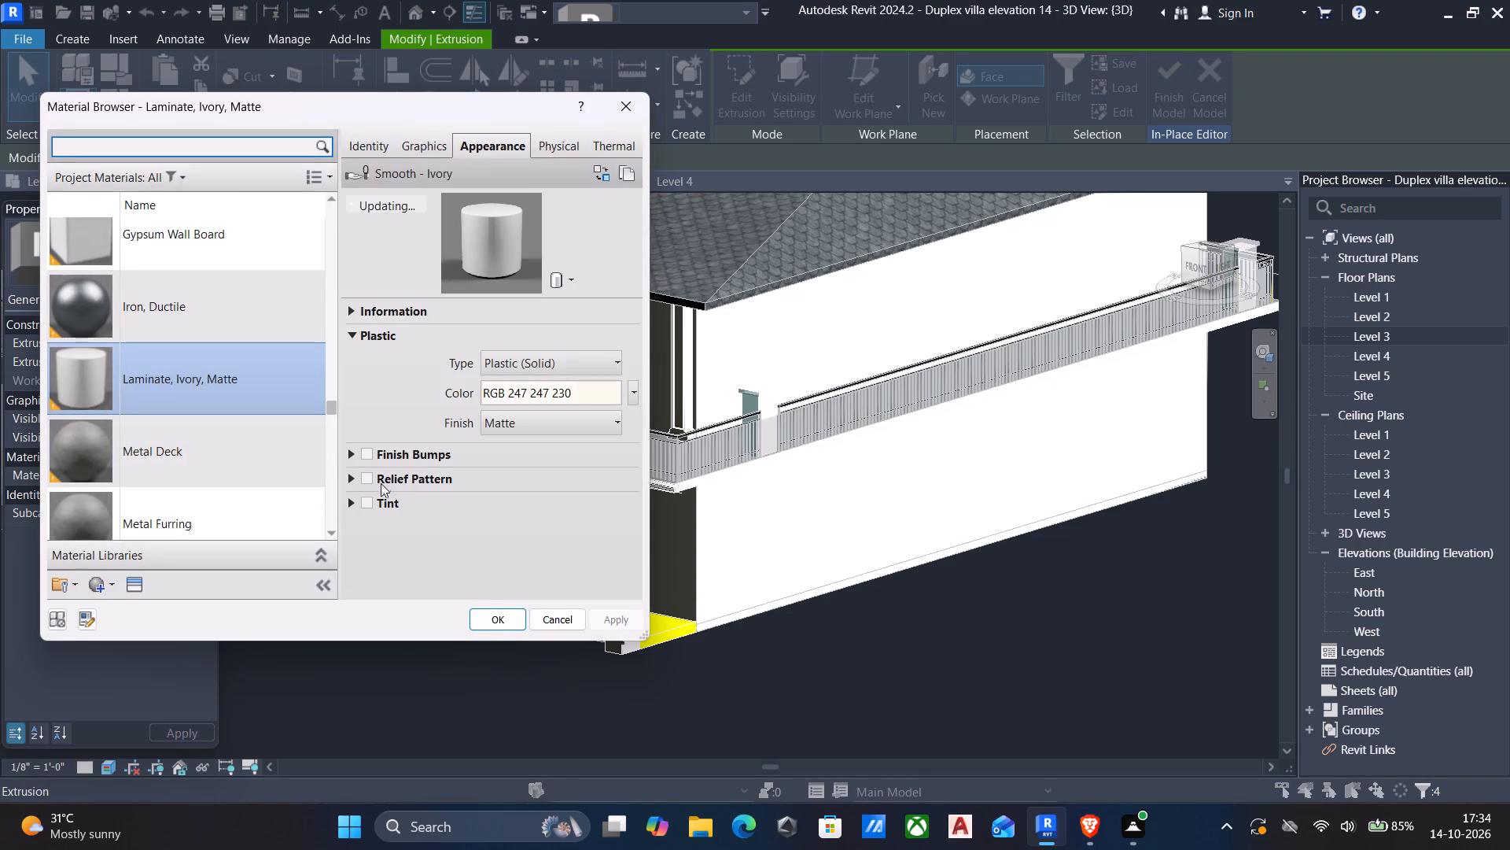
{"action": "left_click", "coordinate": [487, 614]}
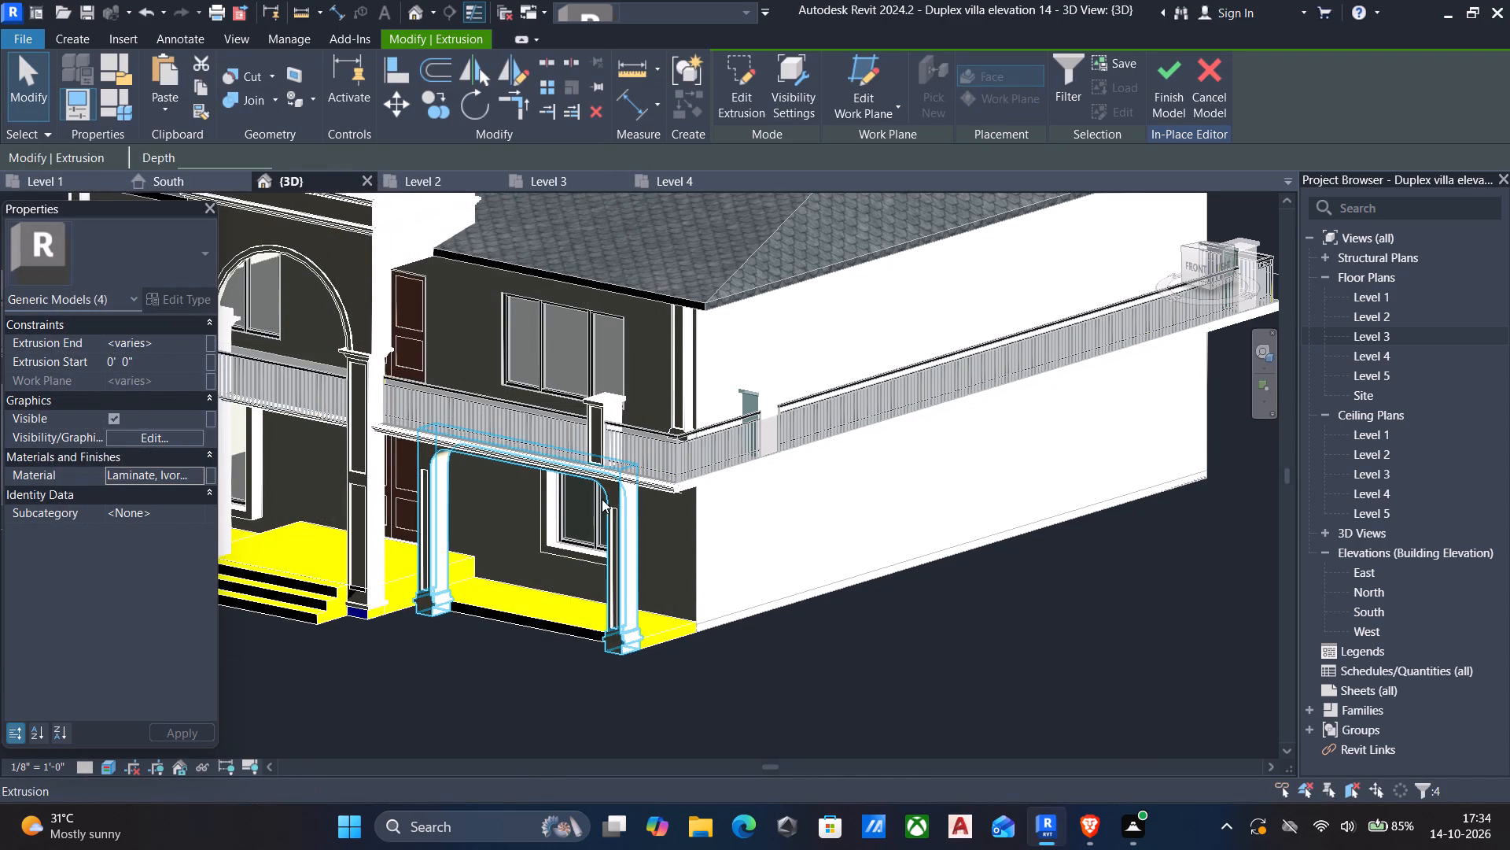
{"action": "scroll", "coordinate": [623, 520], "scroll_direction": "down", "scroll_amount": 5}
{"action": "key", "text": "Escape"}
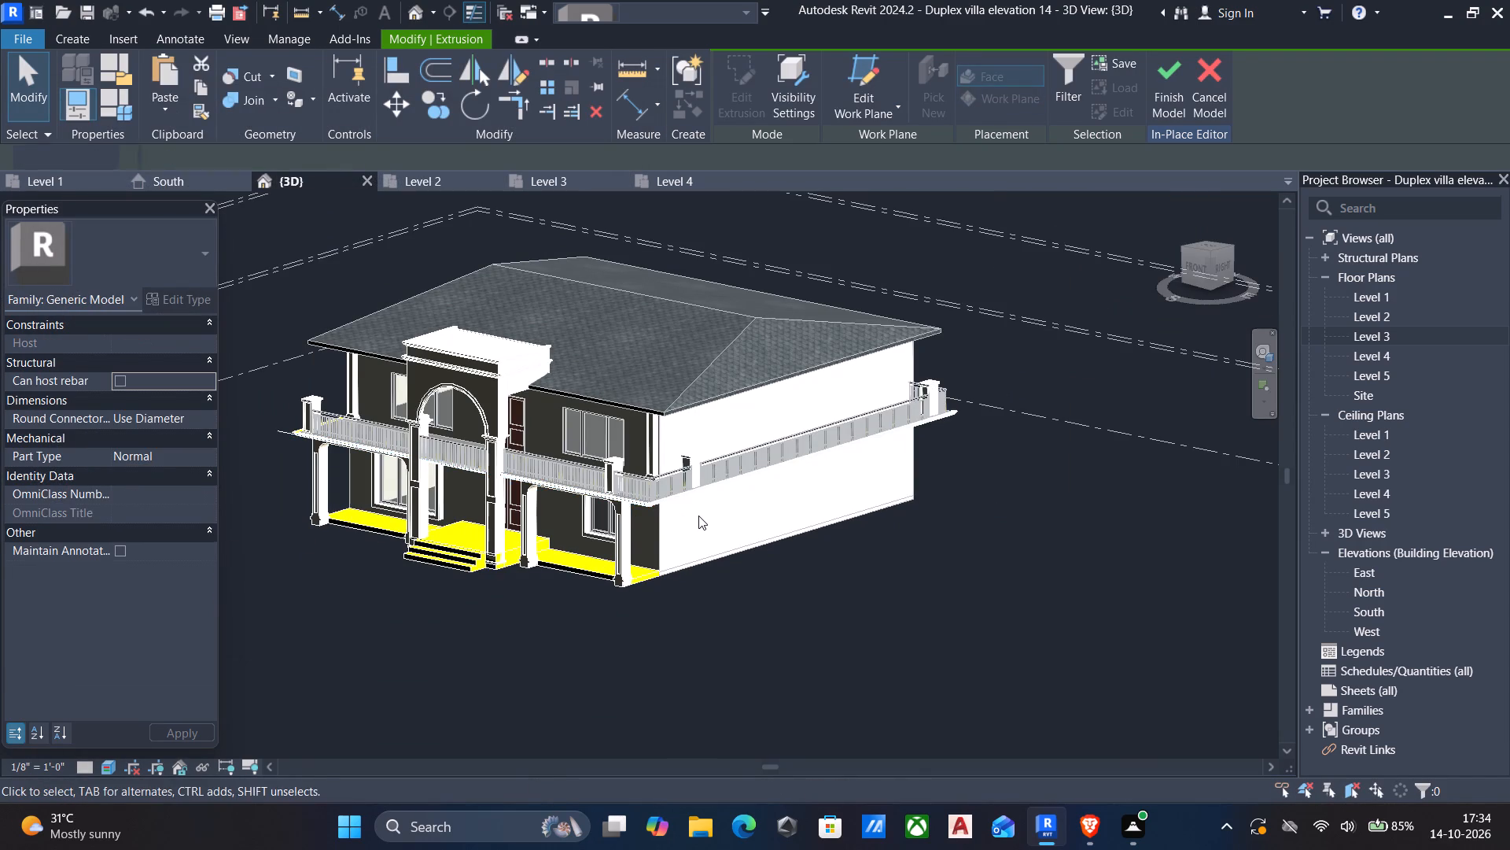
Assign the warm irony colour material to the long moulding along the west wall, and finish the in-place model.
{"action": "middle_click_drag", "start_coordinate": [699, 516], "coordinate": [841, 496], "text": "shift"}
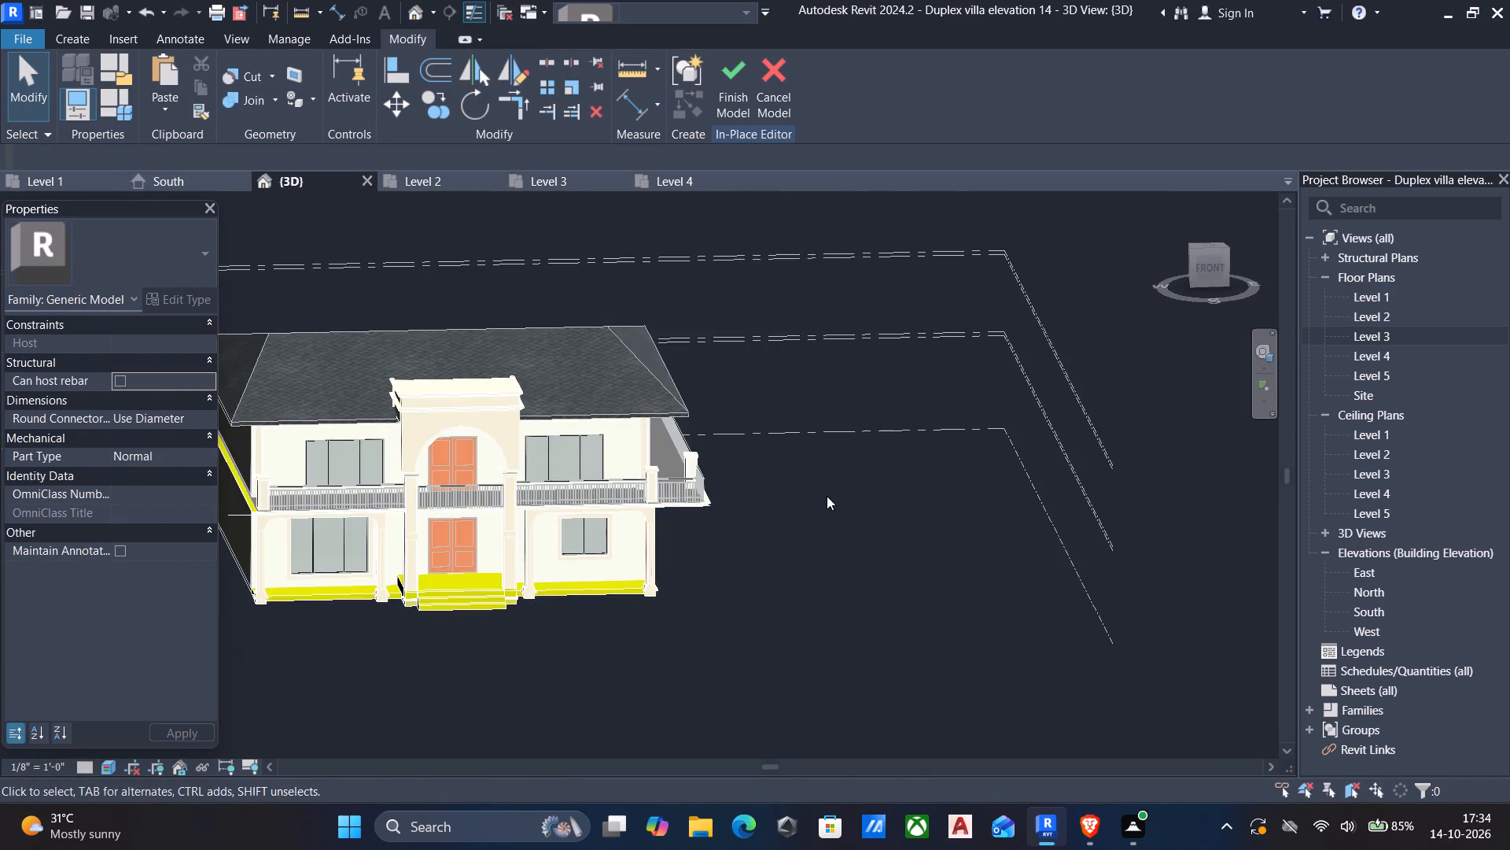
{"action": "middle_click_drag", "start_coordinate": [826, 497], "coordinate": [1022, 466]}
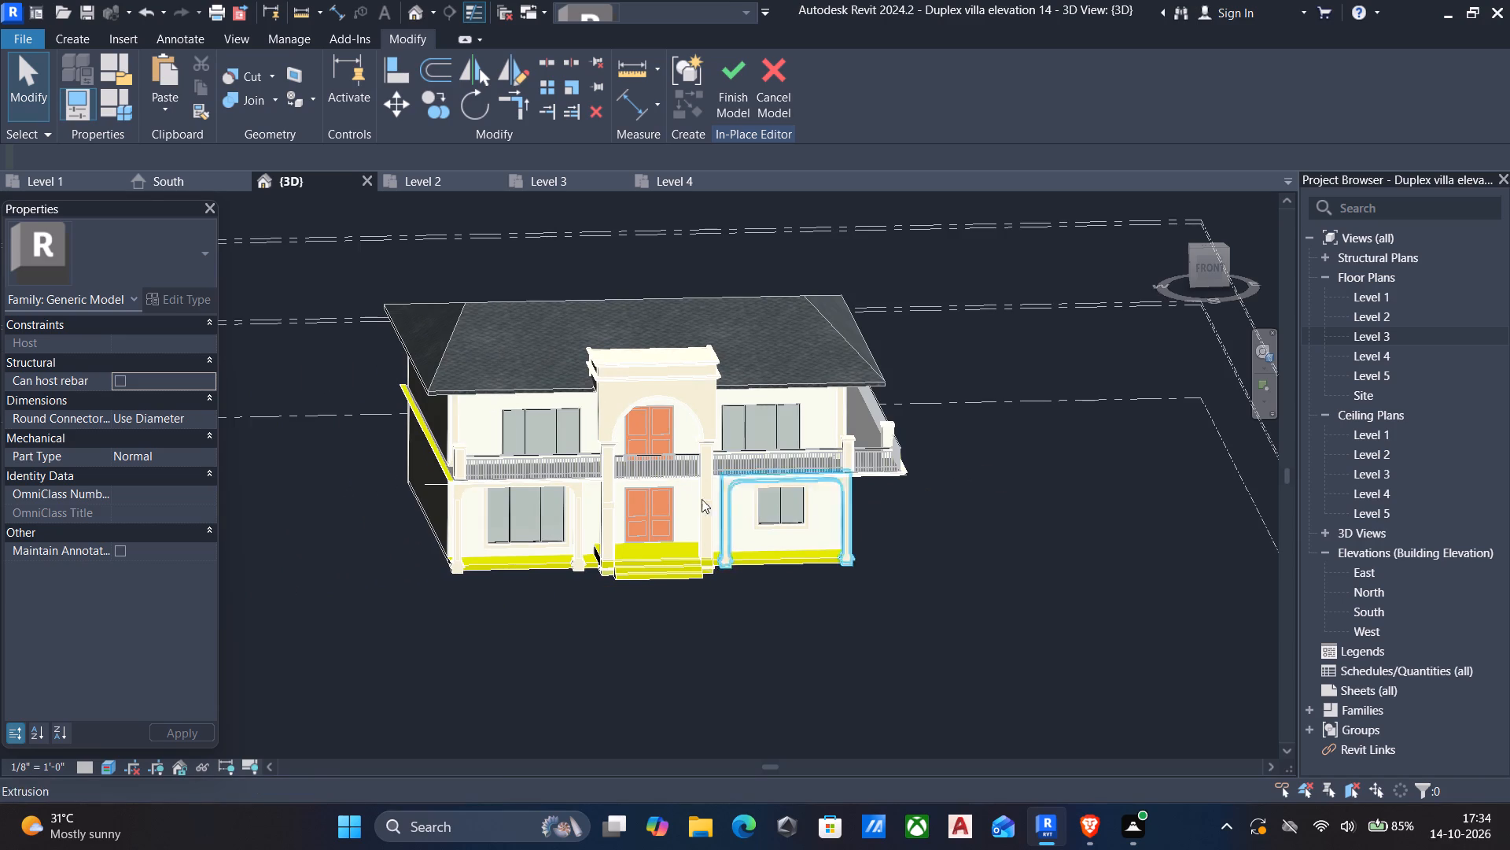
{"action": "scroll", "coordinate": [652, 407], "scroll_direction": "up", "scroll_amount": 5}
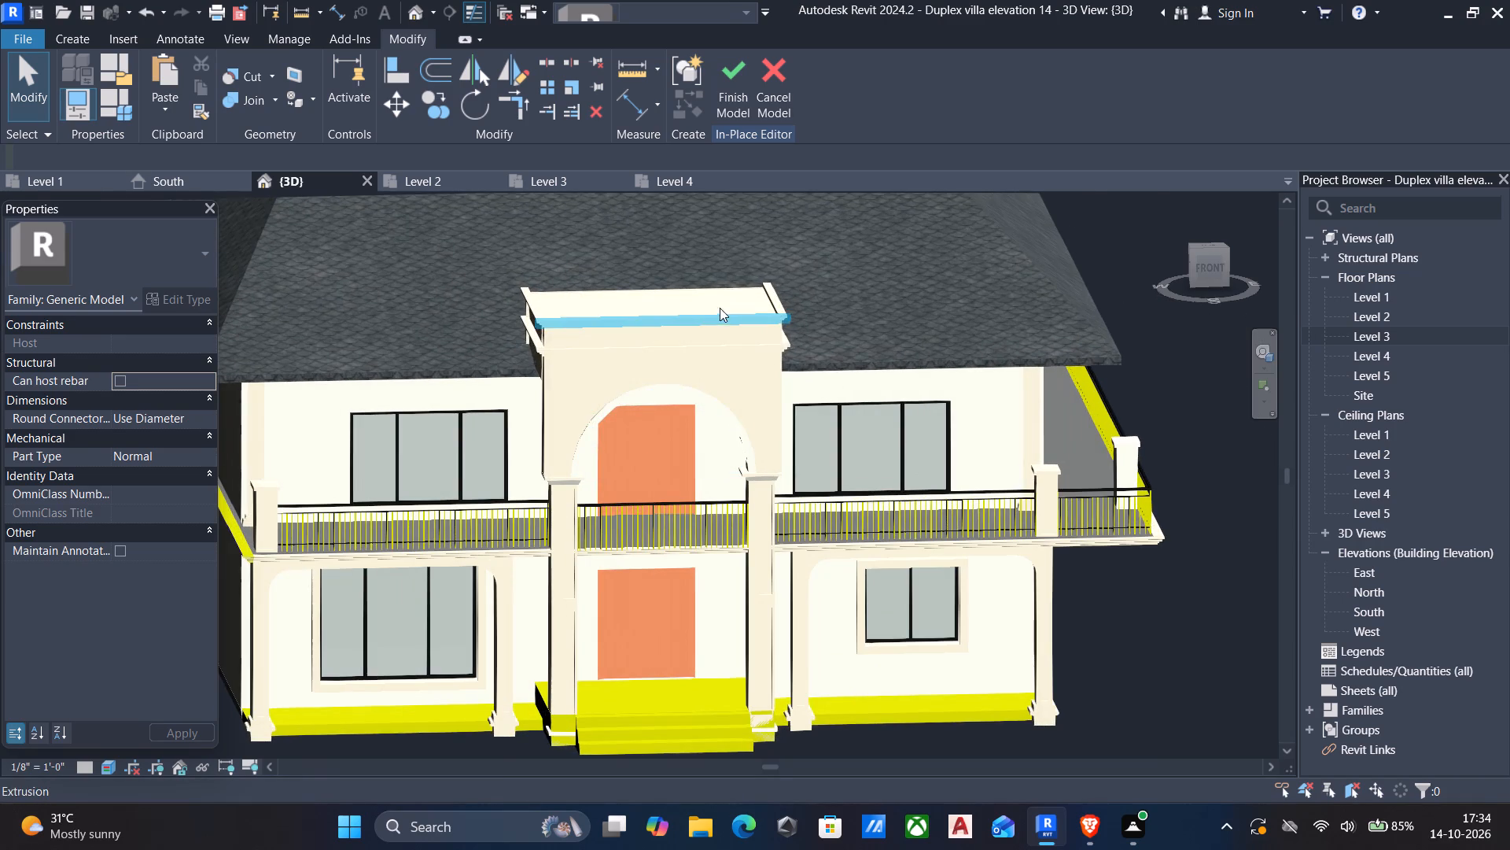
{"action": "scroll", "coordinate": [735, 309], "scroll_direction": "up", "scroll_amount": 6}
{"action": "scroll", "coordinate": [764, 356], "scroll_direction": "down", "scroll_amount": 6}
{"action": "middle_click_drag", "start_coordinate": [722, 437], "coordinate": [732, 271]}
{"action": "middle_click_drag", "start_coordinate": [648, 368], "coordinate": [950, 342]}
{"action": "scroll", "coordinate": [557, 337], "scroll_direction": "up", "scroll_amount": 5}
{"action": "left_click", "coordinate": [550, 353]}
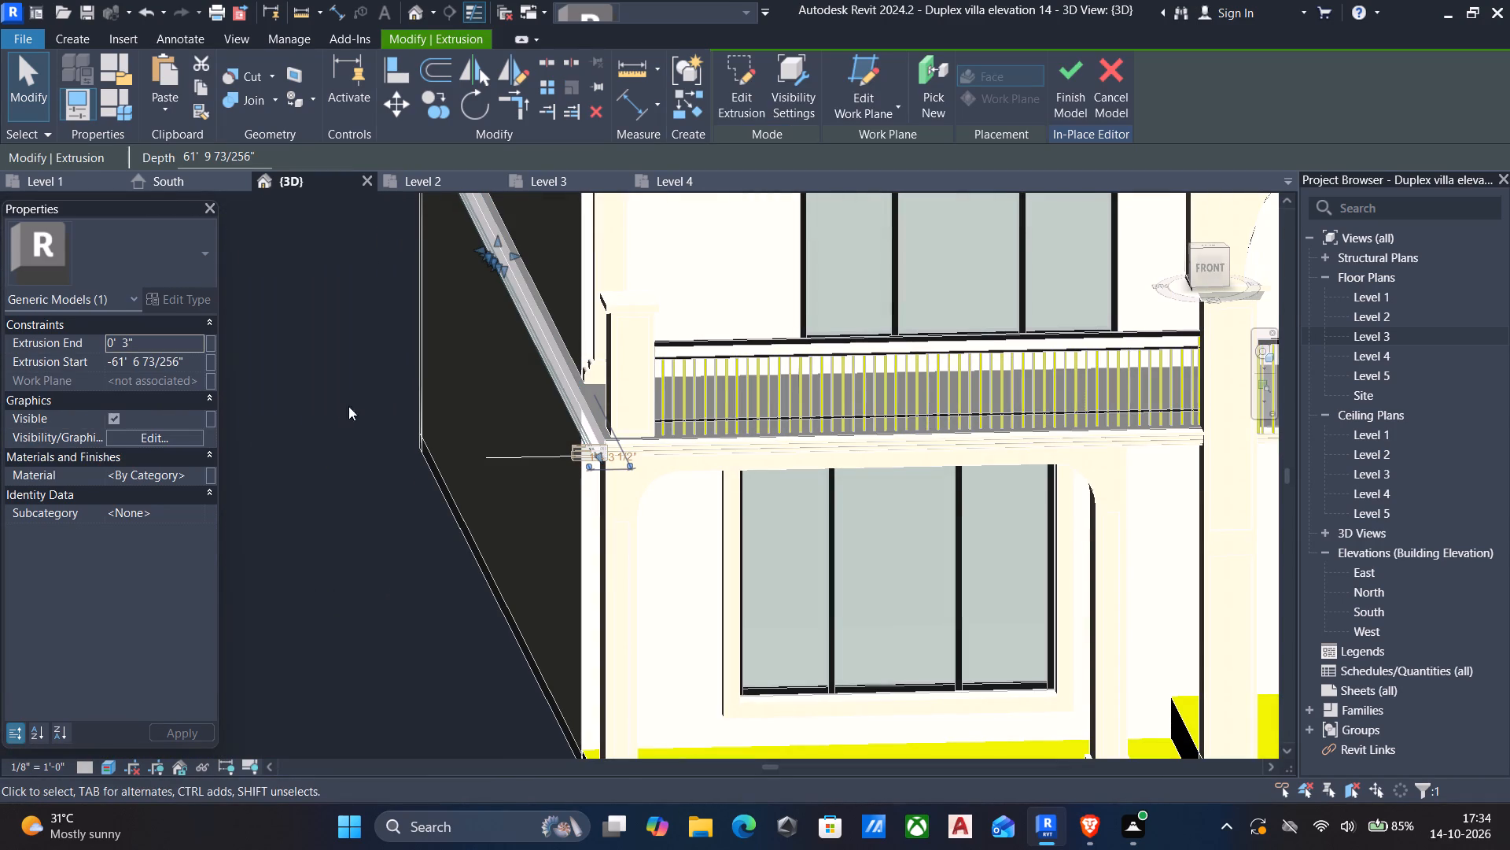
{"action": "left_click", "coordinate": [192, 474]}
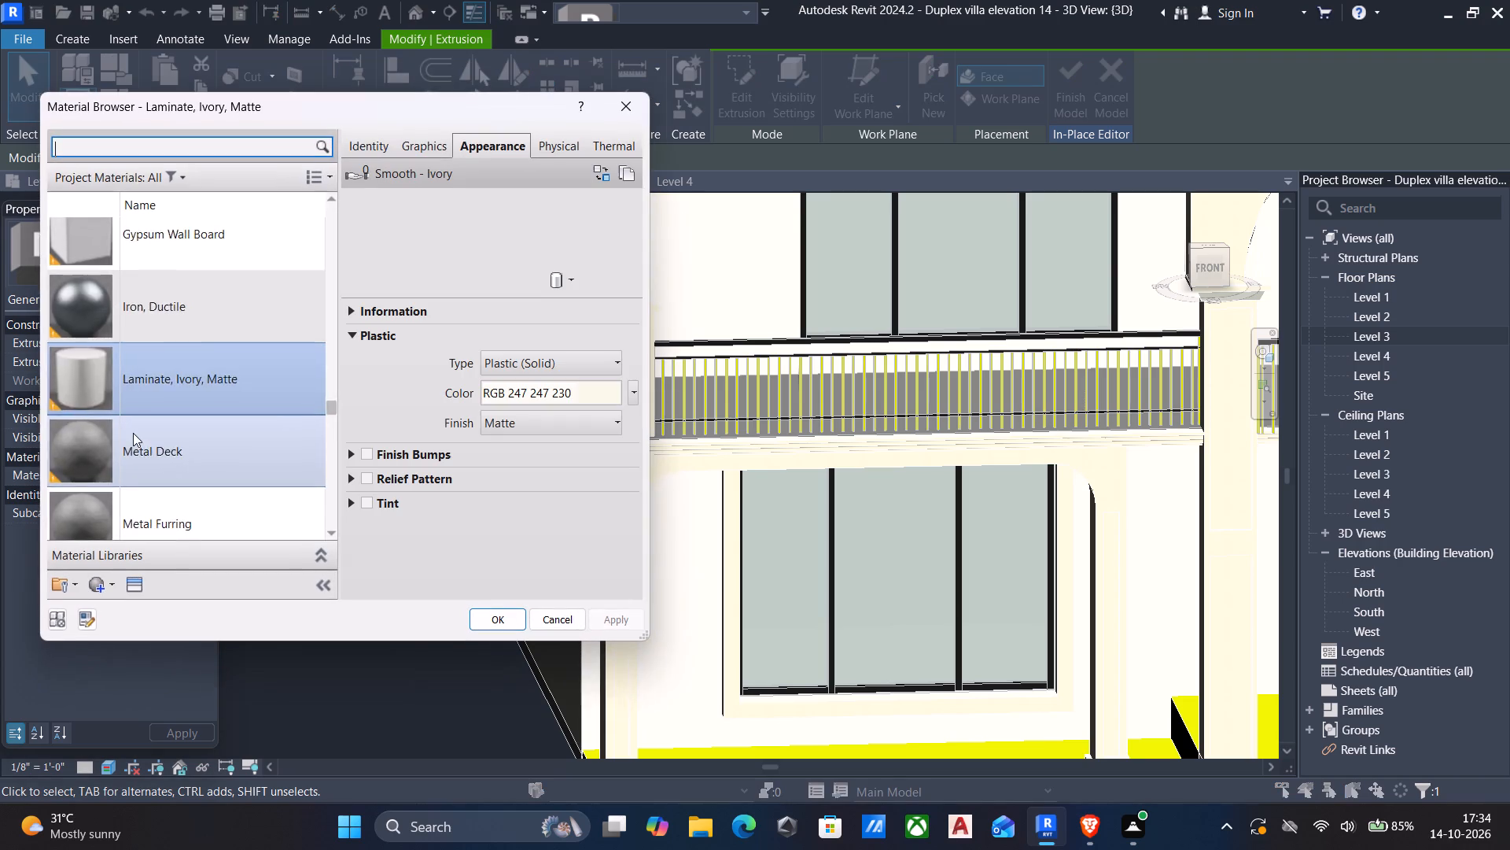
{"action": "scroll", "coordinate": [133, 432], "scroll_direction": "down", "scroll_amount": 14}
{"action": "scroll", "coordinate": [151, 424], "scroll_direction": "down", "scroll_amount": 9}
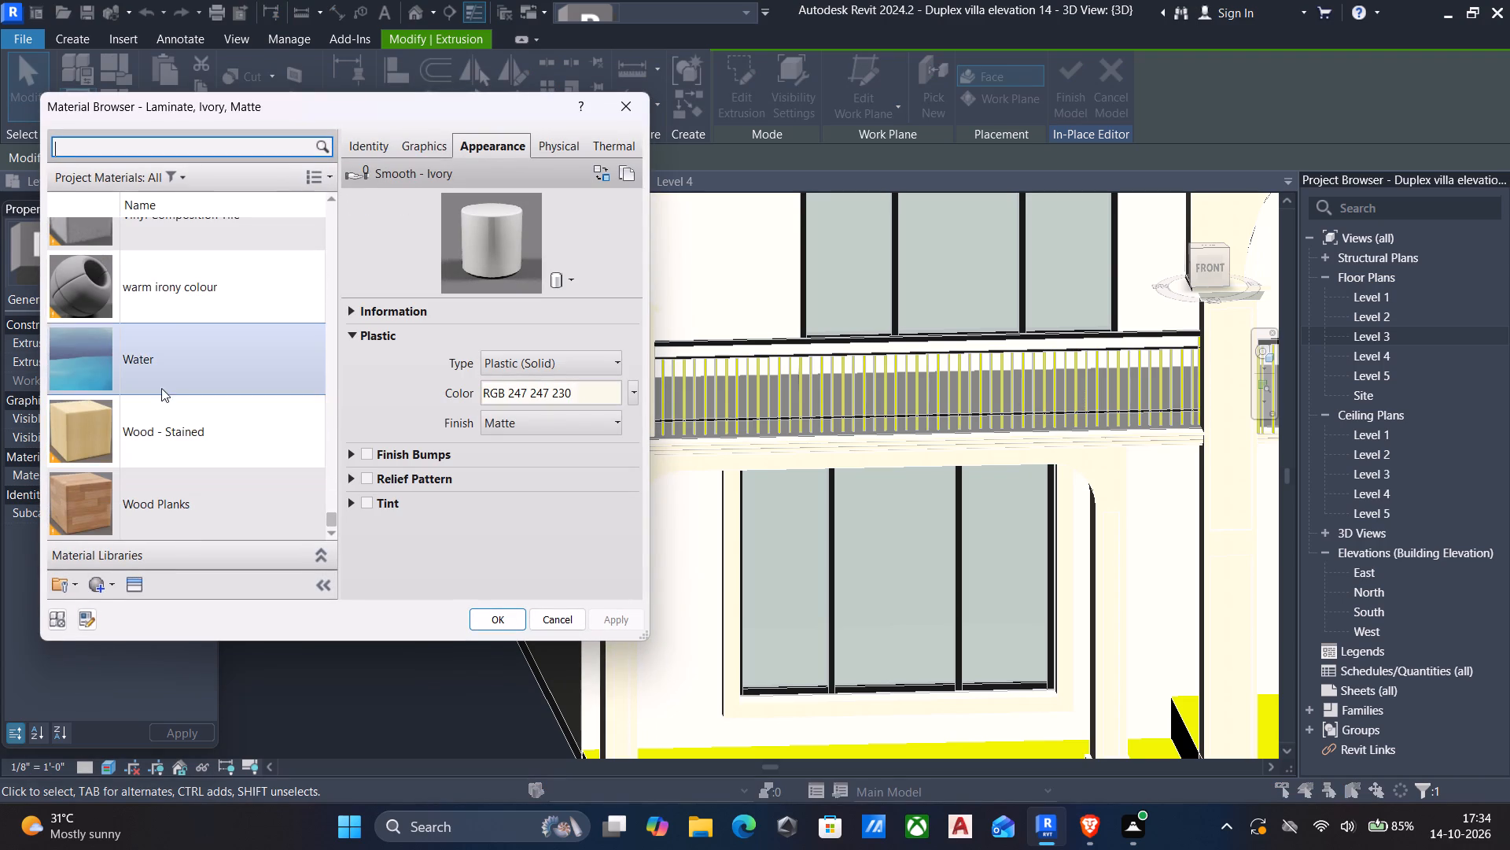
{"action": "left_click", "coordinate": [201, 284]}
{"action": "left_click", "coordinate": [498, 615]}
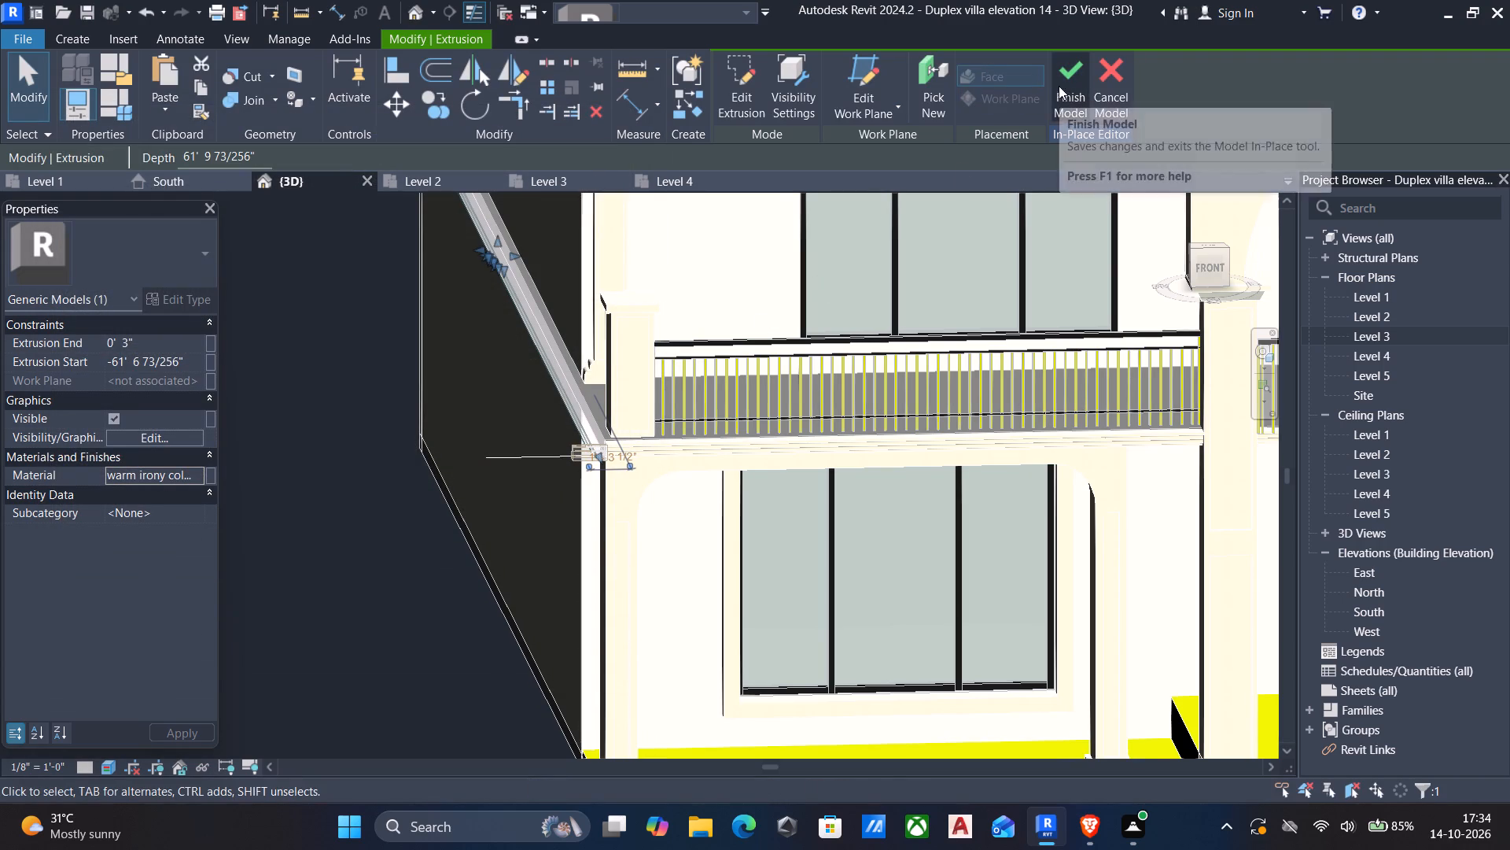
{"action": "left_click", "coordinate": [1064, 86]}
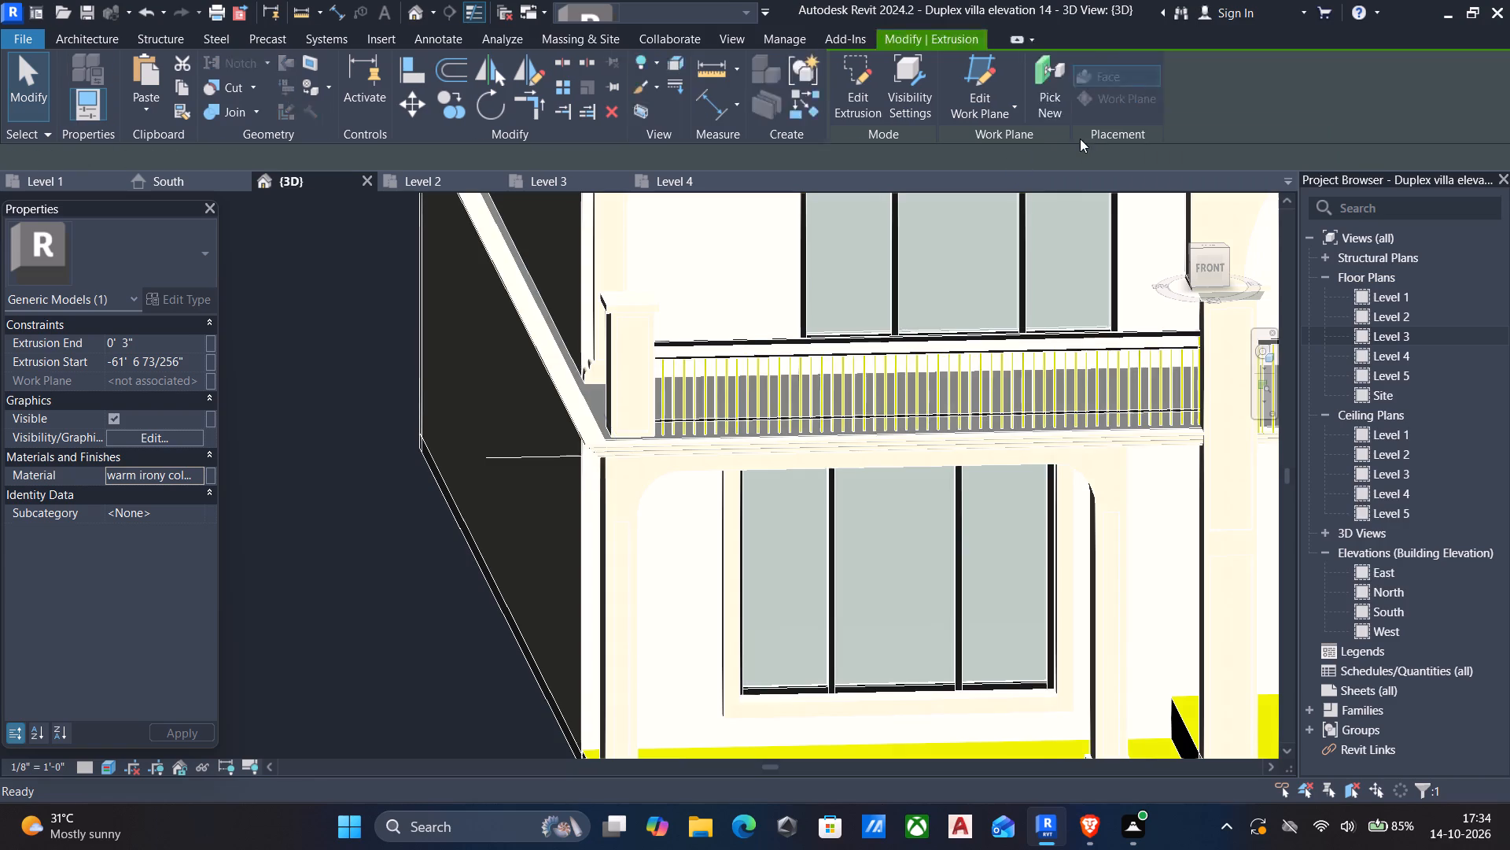
Examine the villa's exterior from the front, east, west and rear, checking the pillars and mouldings.
{"action": "scroll", "coordinate": [1064, 225], "scroll_direction": "down", "scroll_amount": 6}
{"action": "middle_click_drag", "start_coordinate": [1046, 295], "coordinate": [705, 362]}
{"action": "scroll", "coordinate": [678, 370], "scroll_direction": "down", "scroll_amount": 5}
{"action": "middle_click_drag", "start_coordinate": [795, 346], "coordinate": [786, 381]}
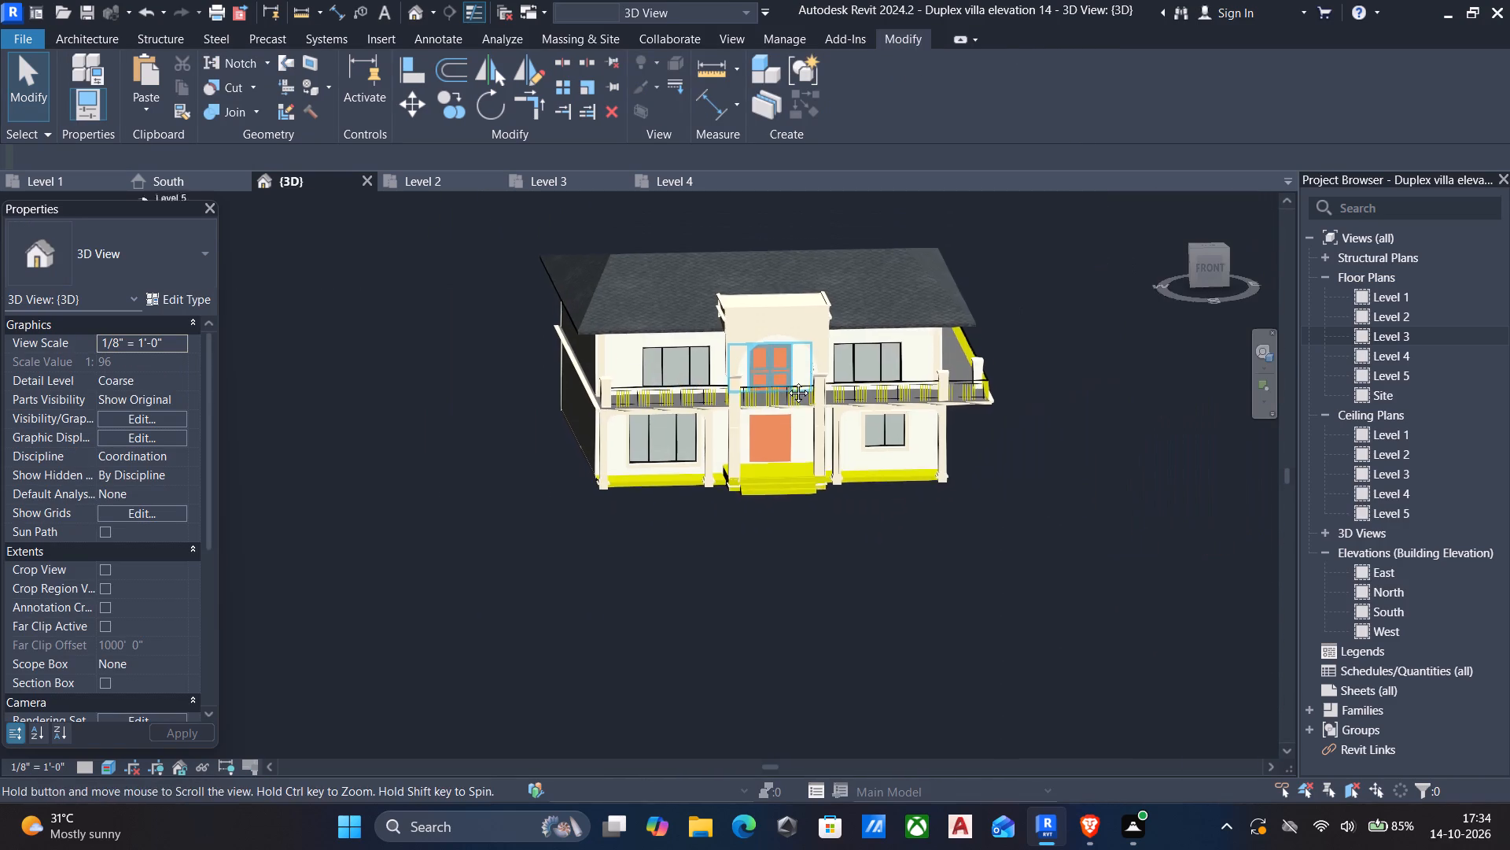
{"action": "middle_click_drag", "start_coordinate": [786, 381], "coordinate": [783, 400]}
{"action": "middle_click_drag", "start_coordinate": [890, 390], "coordinate": [729, 443]}
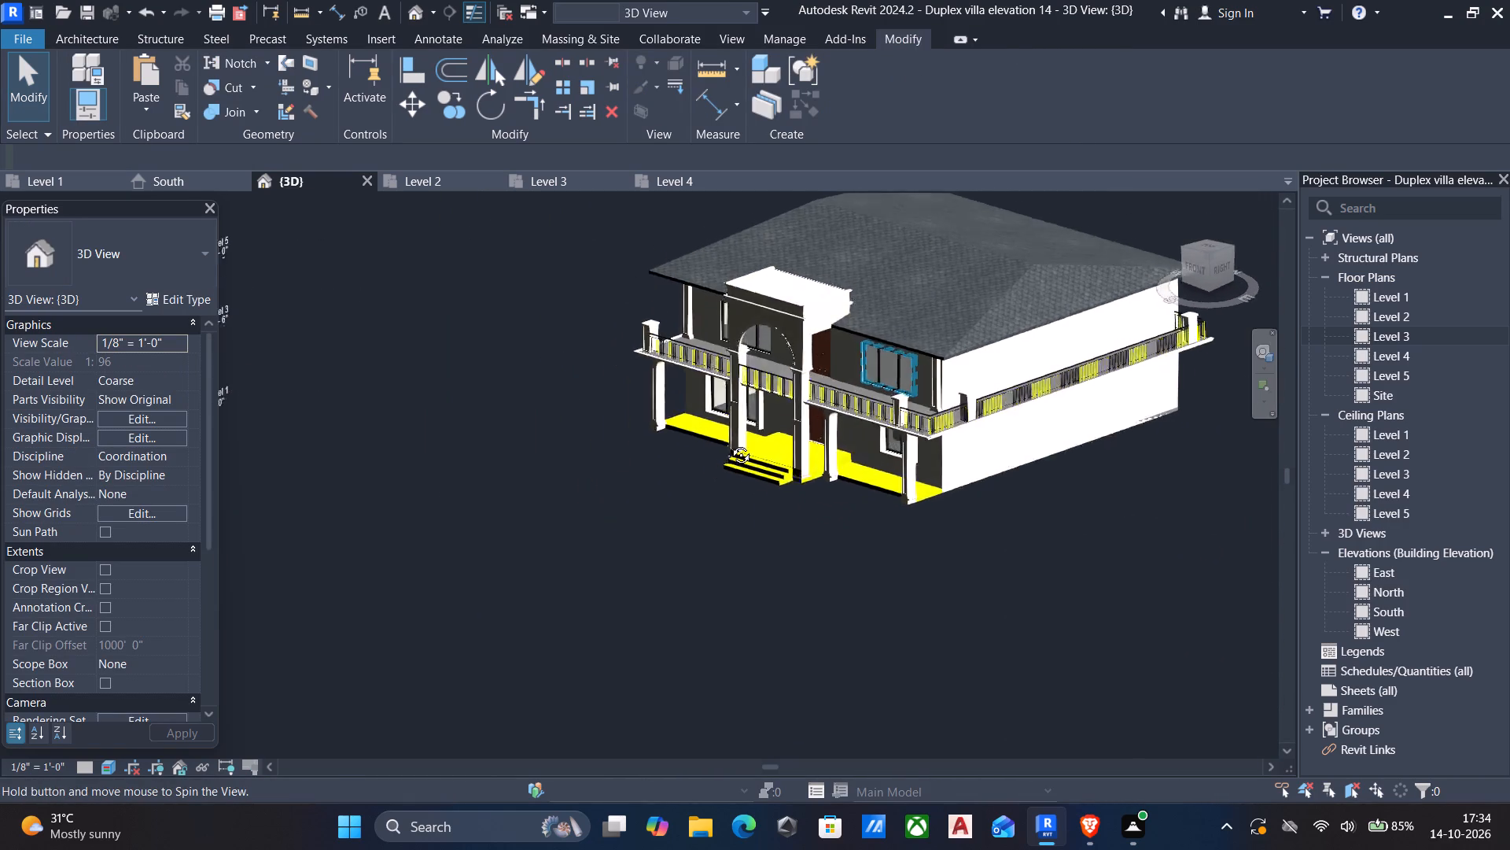
{"action": "middle_click_drag", "start_coordinate": [729, 443], "coordinate": [1089, 486]}
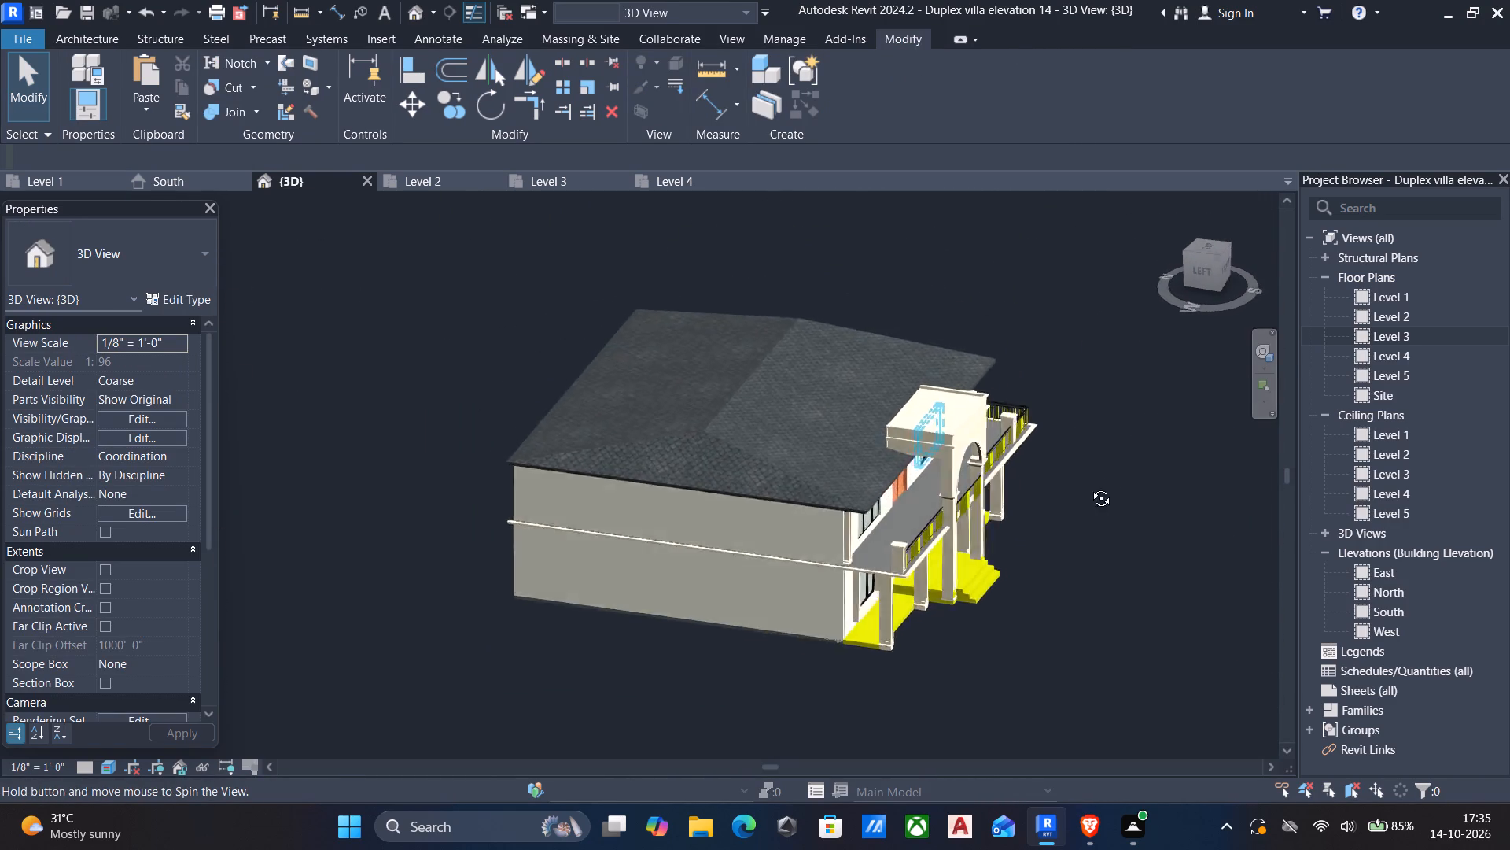
{"action": "middle_click_drag", "start_coordinate": [1089, 486], "coordinate": [1074, 523]}
{"action": "middle_click_drag", "start_coordinate": [535, 589], "coordinate": [559, 449]}
{"action": "middle_click_drag", "start_coordinate": [581, 464], "coordinate": [628, 371], "text": "shift"}
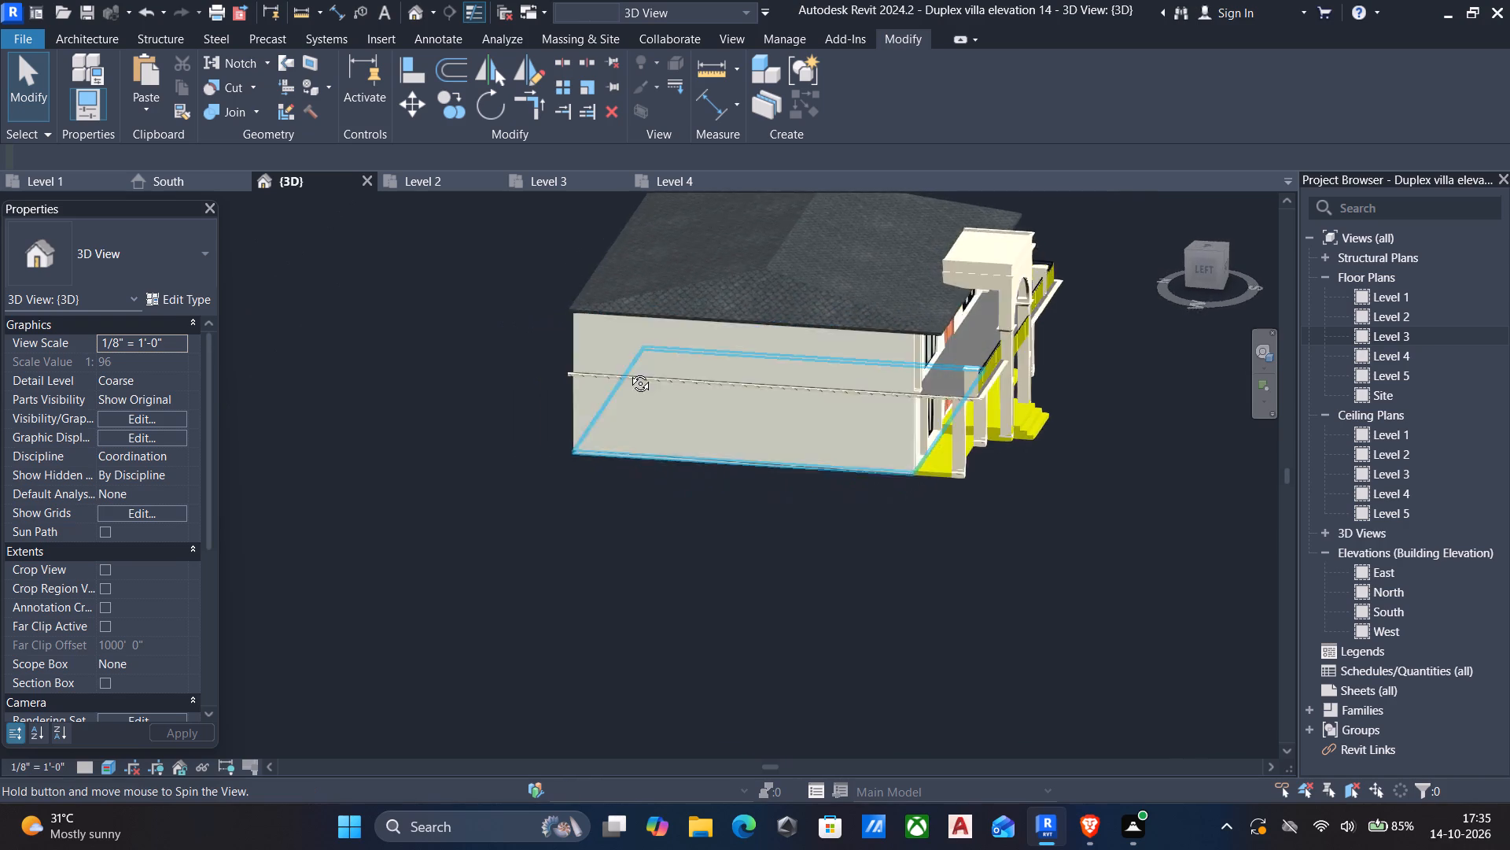
{"action": "middle_click_drag", "start_coordinate": [628, 371], "coordinate": [851, 368], "text": "shift"}
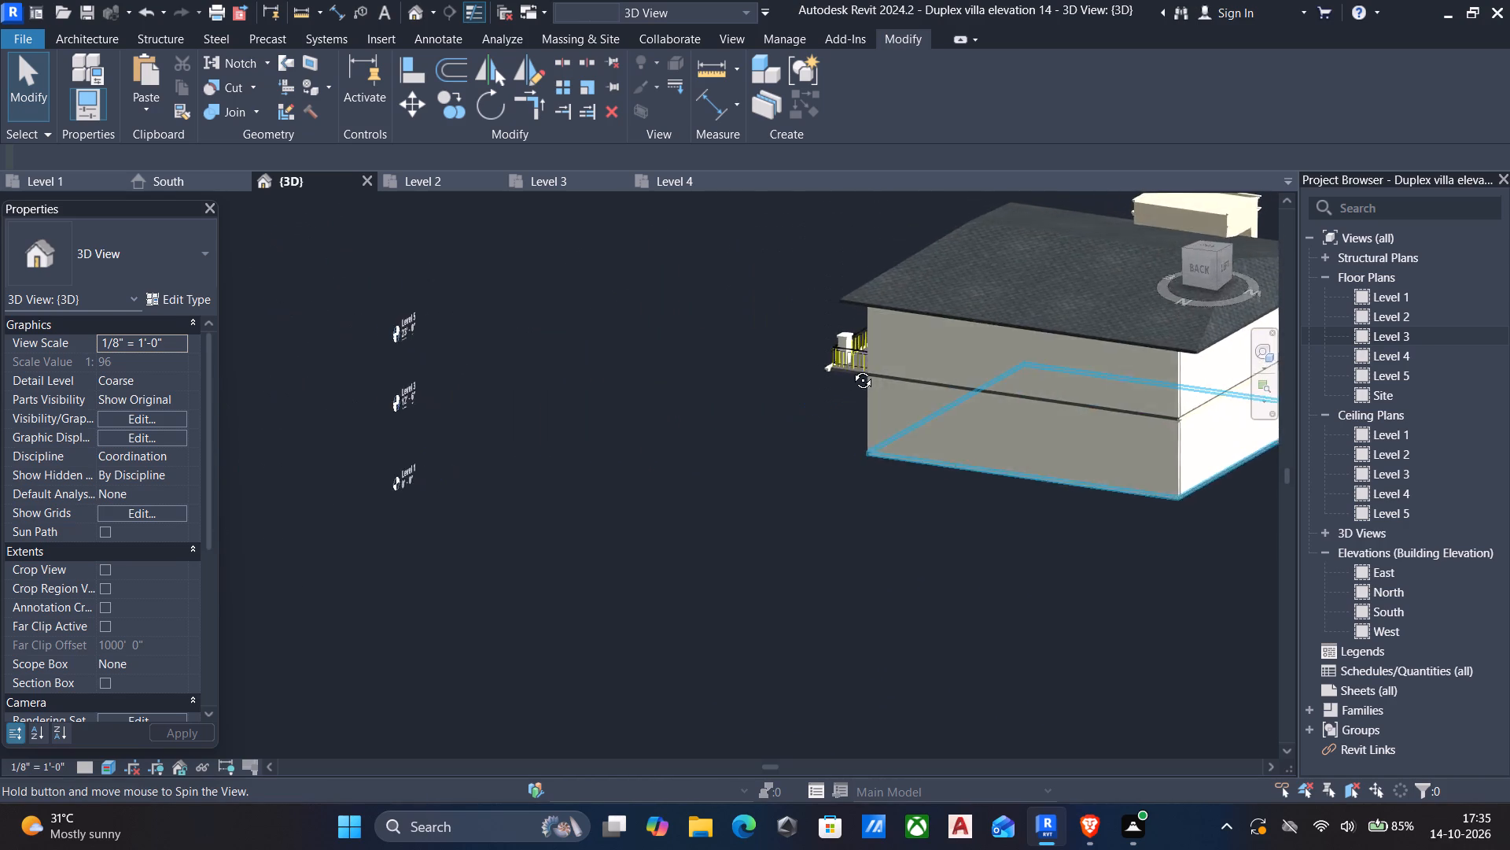
{"action": "middle_click_drag", "start_coordinate": [851, 368], "coordinate": [810, 376], "text": "shift"}
Align the rear end of the east balcony's floor-edge moulding with the rear edge face of the floor.
{"action": "scroll", "coordinate": [809, 376], "scroll_direction": "up", "scroll_amount": 6}
{"action": "scroll", "coordinate": [708, 353], "scroll_direction": "up", "scroll_amount": 7}
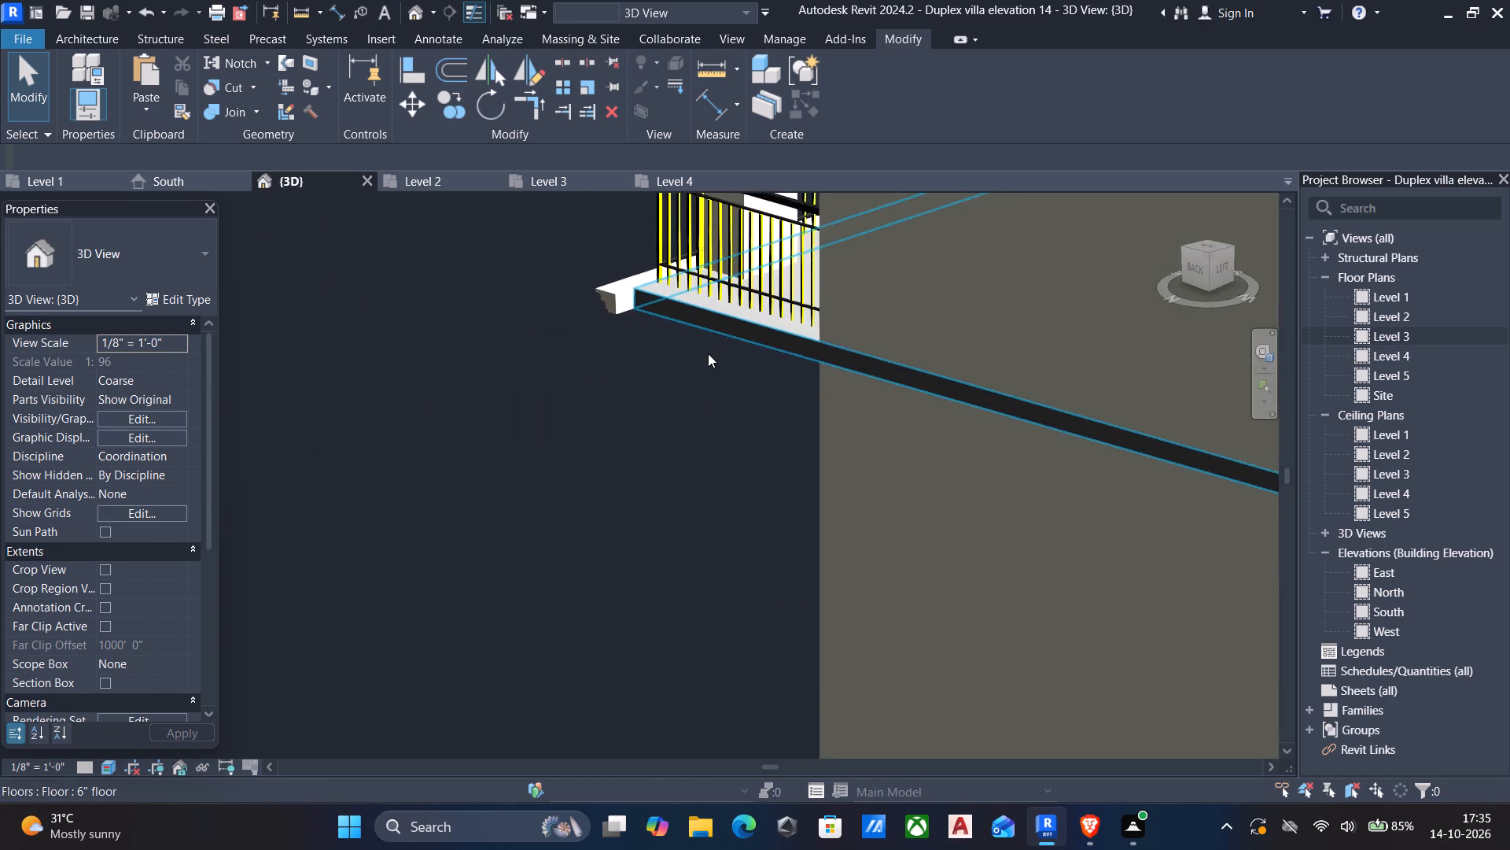
{"action": "scroll", "coordinate": [698, 353], "scroll_direction": "up", "scroll_amount": 6}
{"action": "middle_click_drag", "start_coordinate": [706, 275], "coordinate": [746, 375]}
{"action": "scroll", "coordinate": [746, 379], "scroll_direction": "down", "scroll_amount": 1}
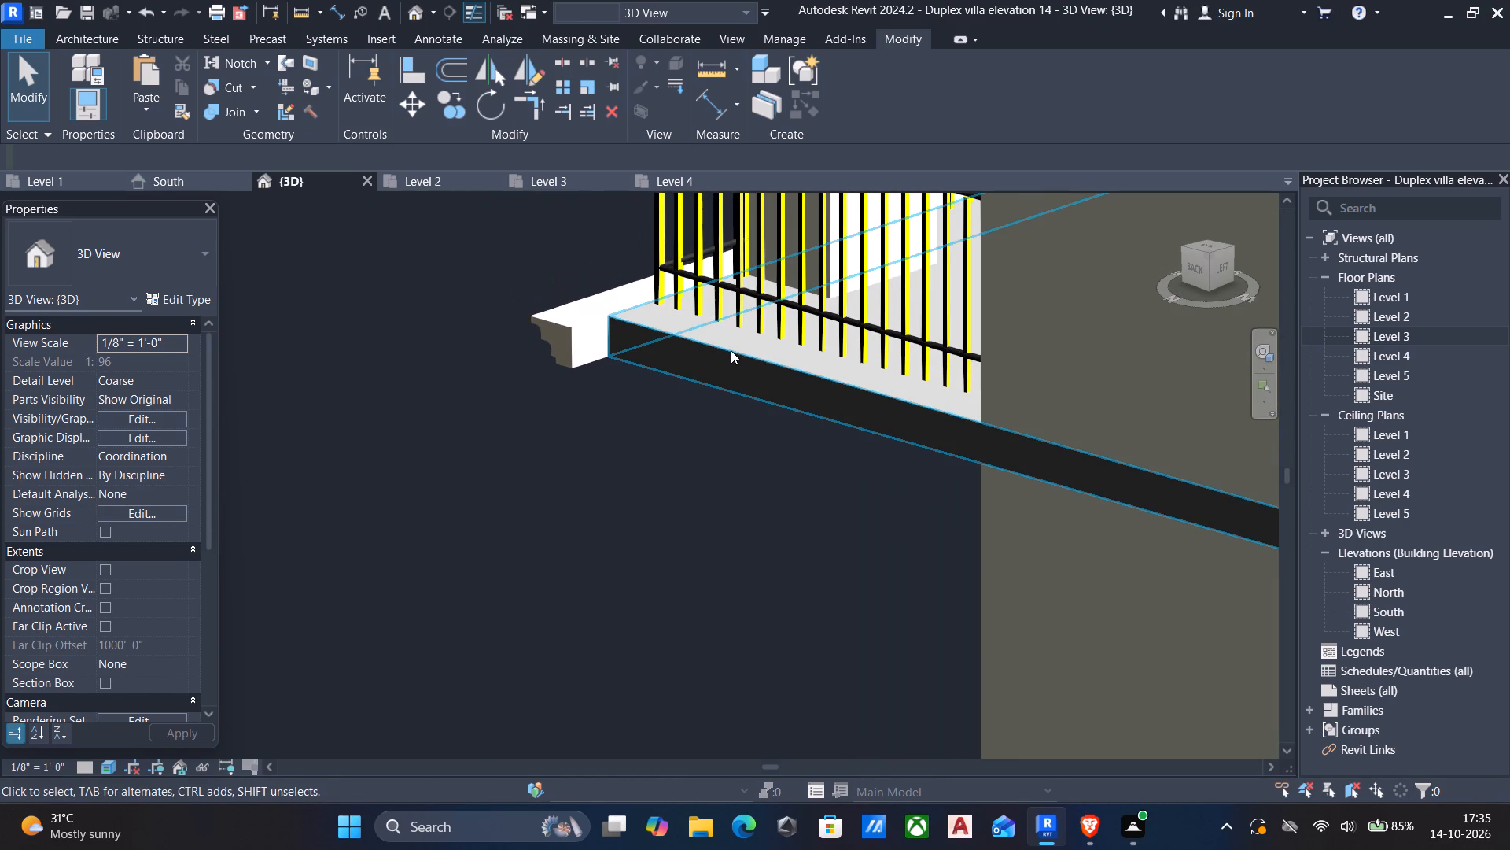
{"action": "scroll", "coordinate": [731, 350], "scroll_direction": "down", "scroll_amount": 4}
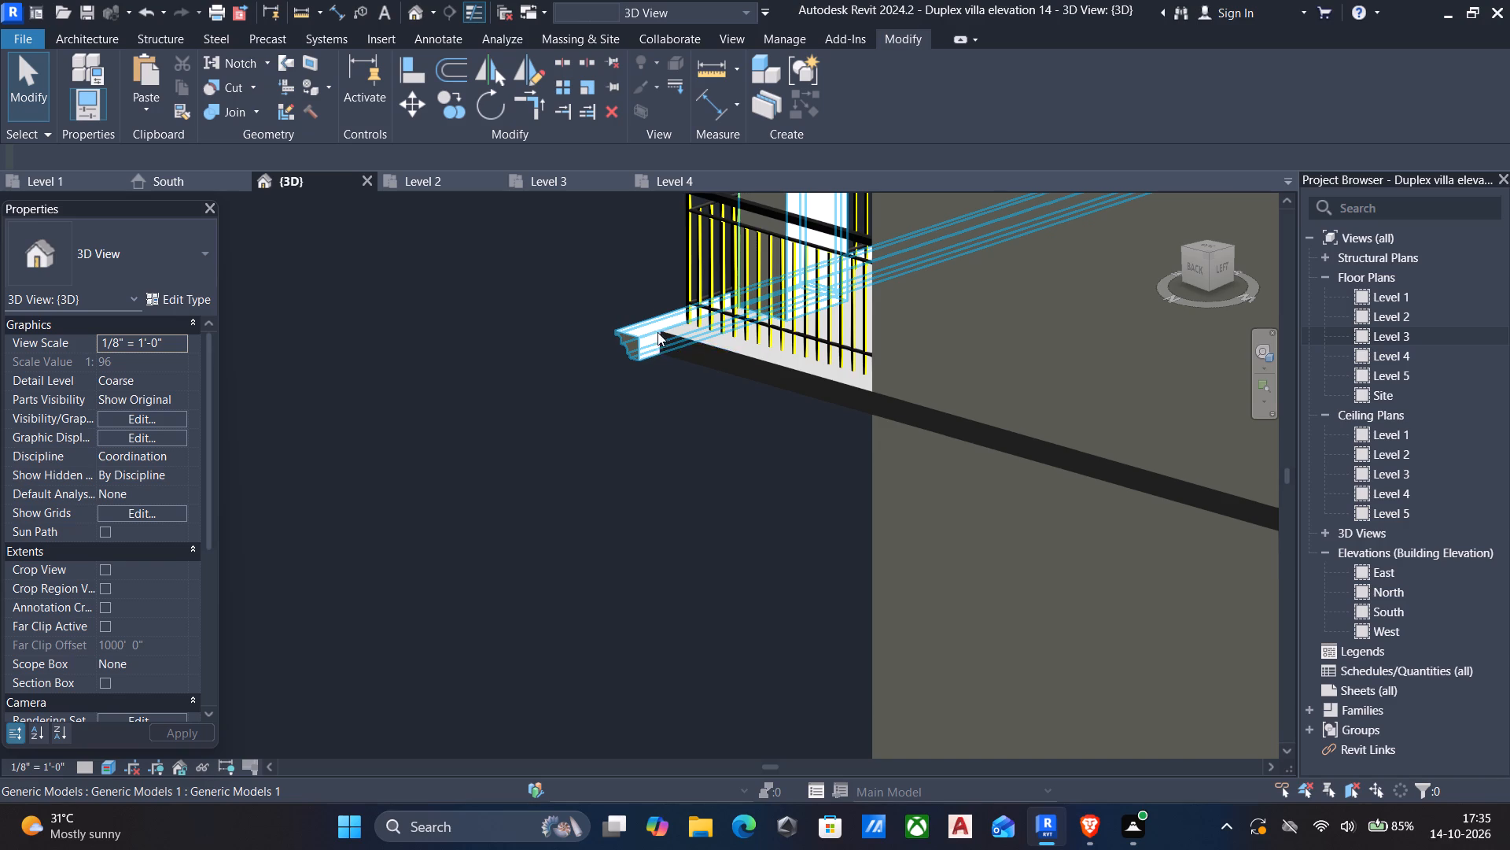
{"action": "type", "text": "al"}
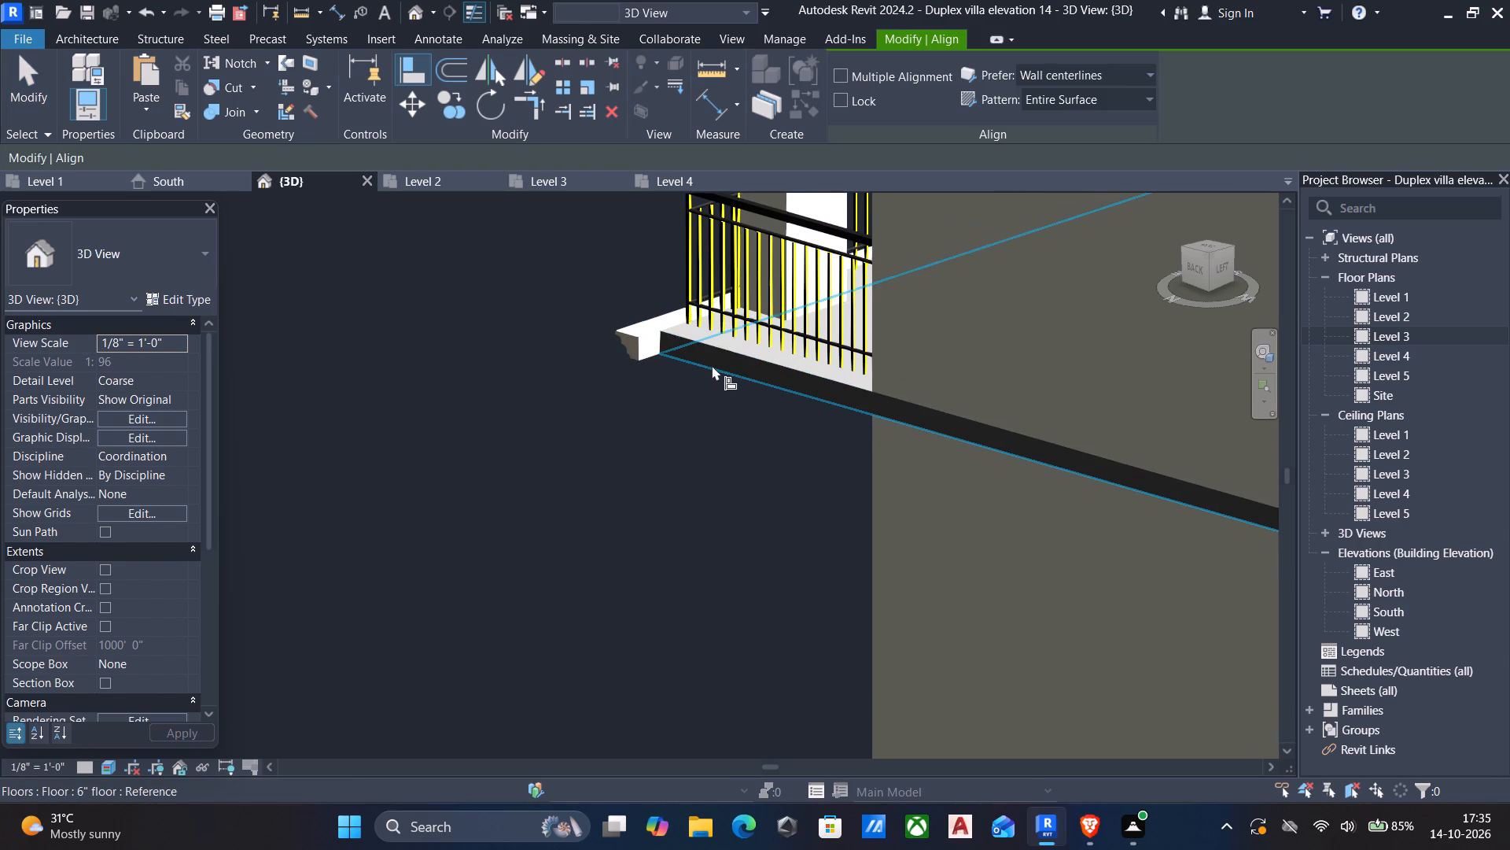
{"action": "left_click", "coordinate": [712, 364]}
{"action": "left_click", "coordinate": [629, 343]}
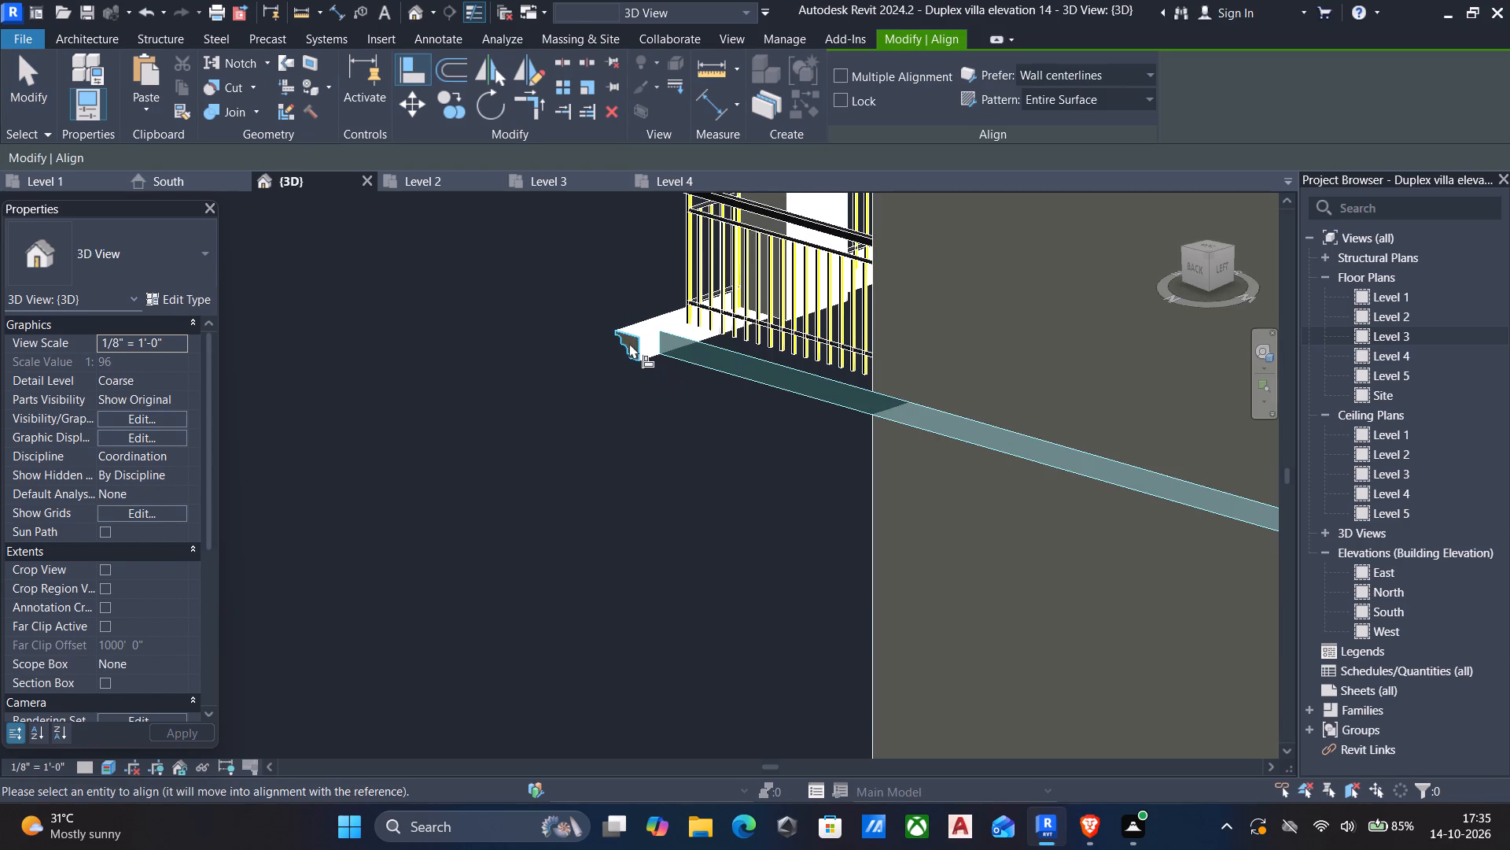
Align the rear end of the west wall's long moulding with the rear edge face of the floor.
{"action": "scroll", "coordinate": [671, 378], "scroll_direction": "down", "scroll_amount": 7}
{"action": "middle_click_drag", "start_coordinate": [762, 400], "coordinate": [762, 401]}
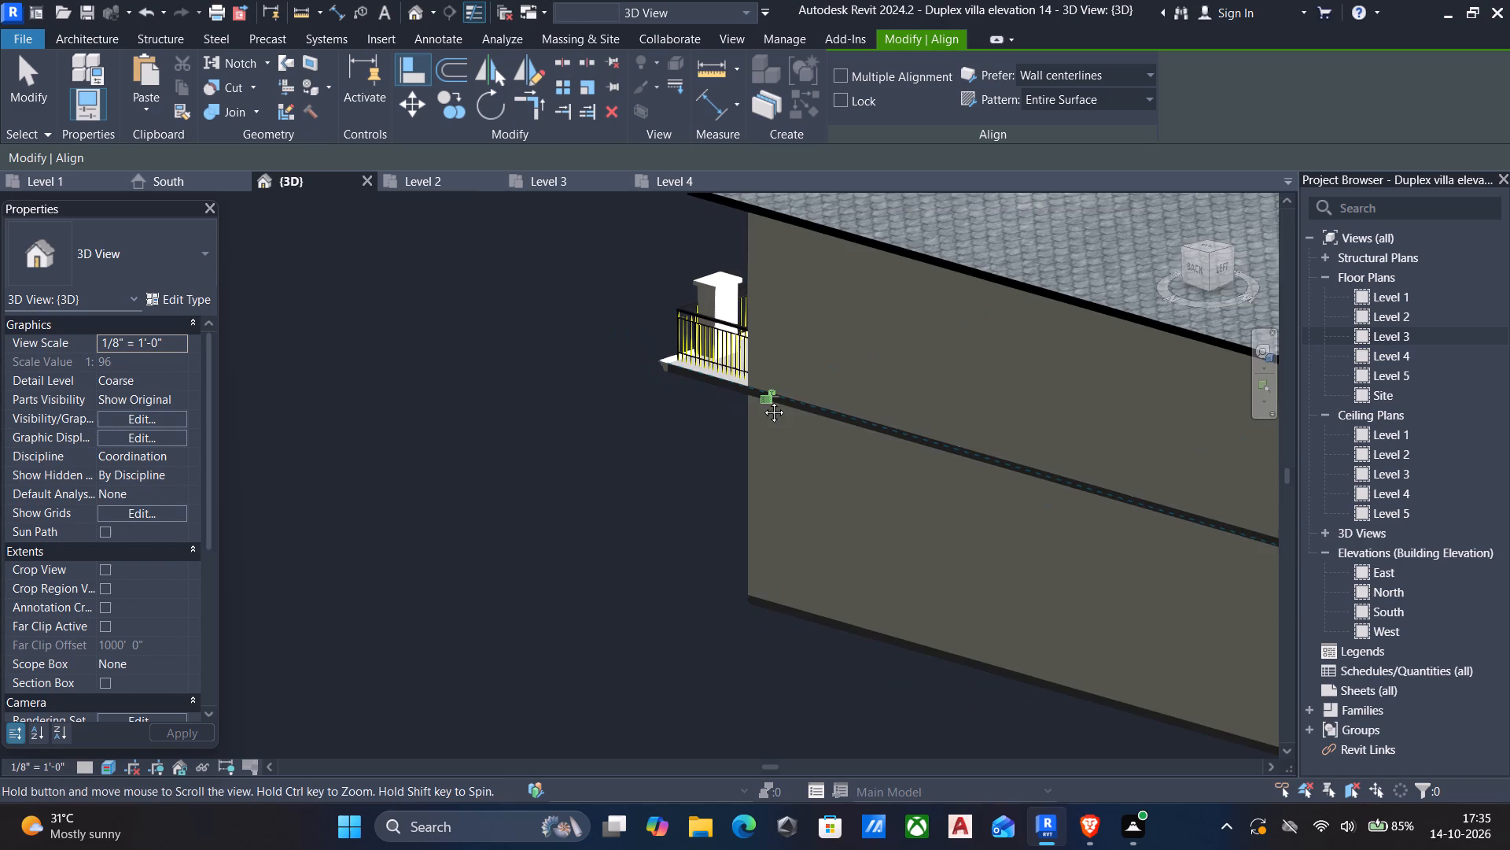
{"action": "middle_click_drag", "start_coordinate": [762, 401], "coordinate": [634, 368]}
{"action": "scroll", "coordinate": [552, 369], "scroll_direction": "down", "scroll_amount": 7}
{"action": "scroll", "coordinate": [868, 434], "scroll_direction": "up", "scroll_amount": 12}
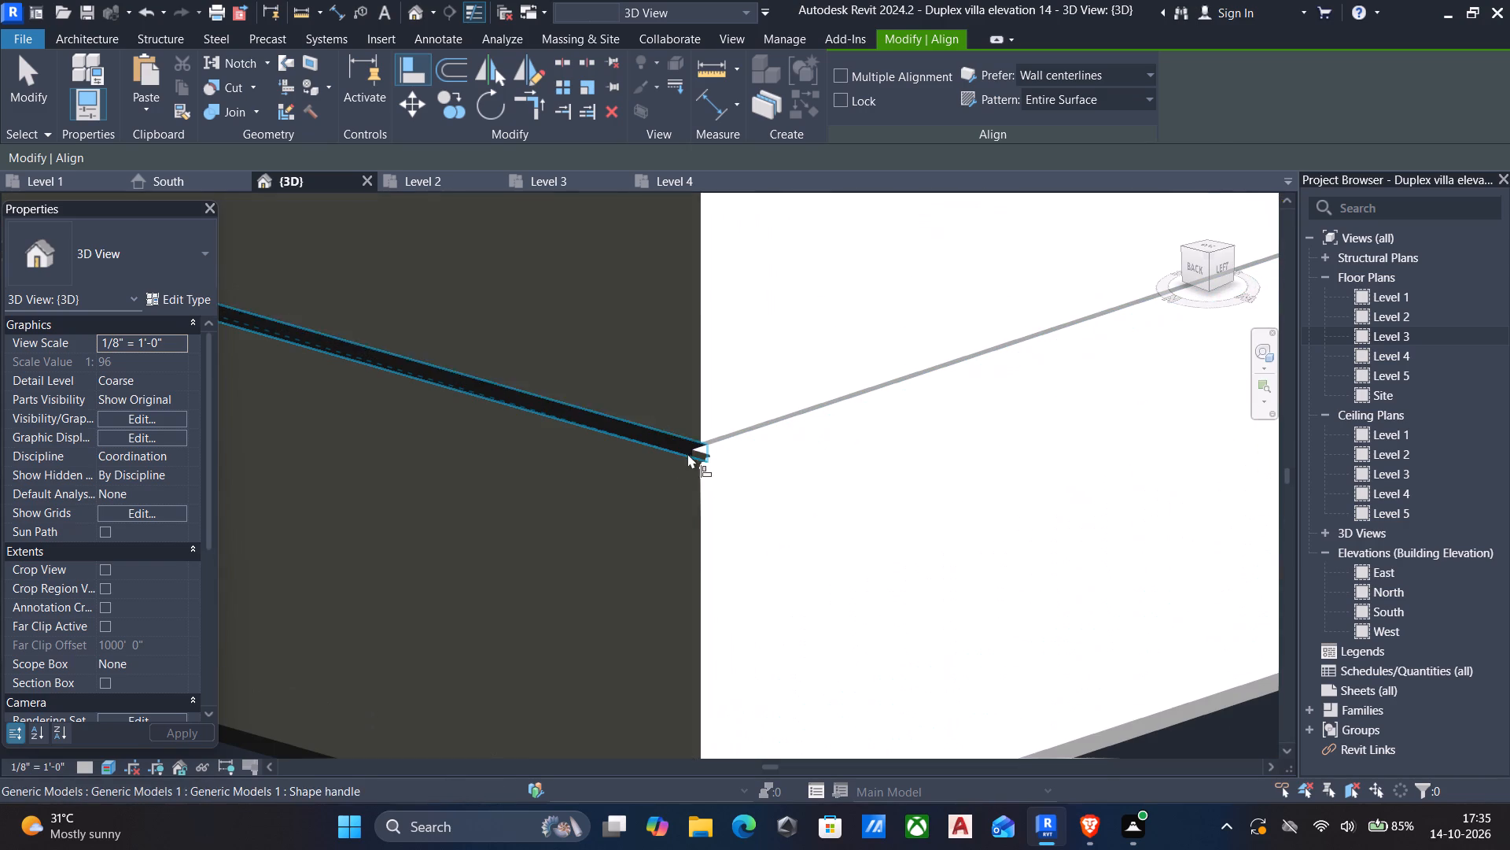
{"action": "left_click", "coordinate": [654, 434]}
{"action": "scroll", "coordinate": [691, 449], "scroll_direction": "up", "scroll_amount": 4}
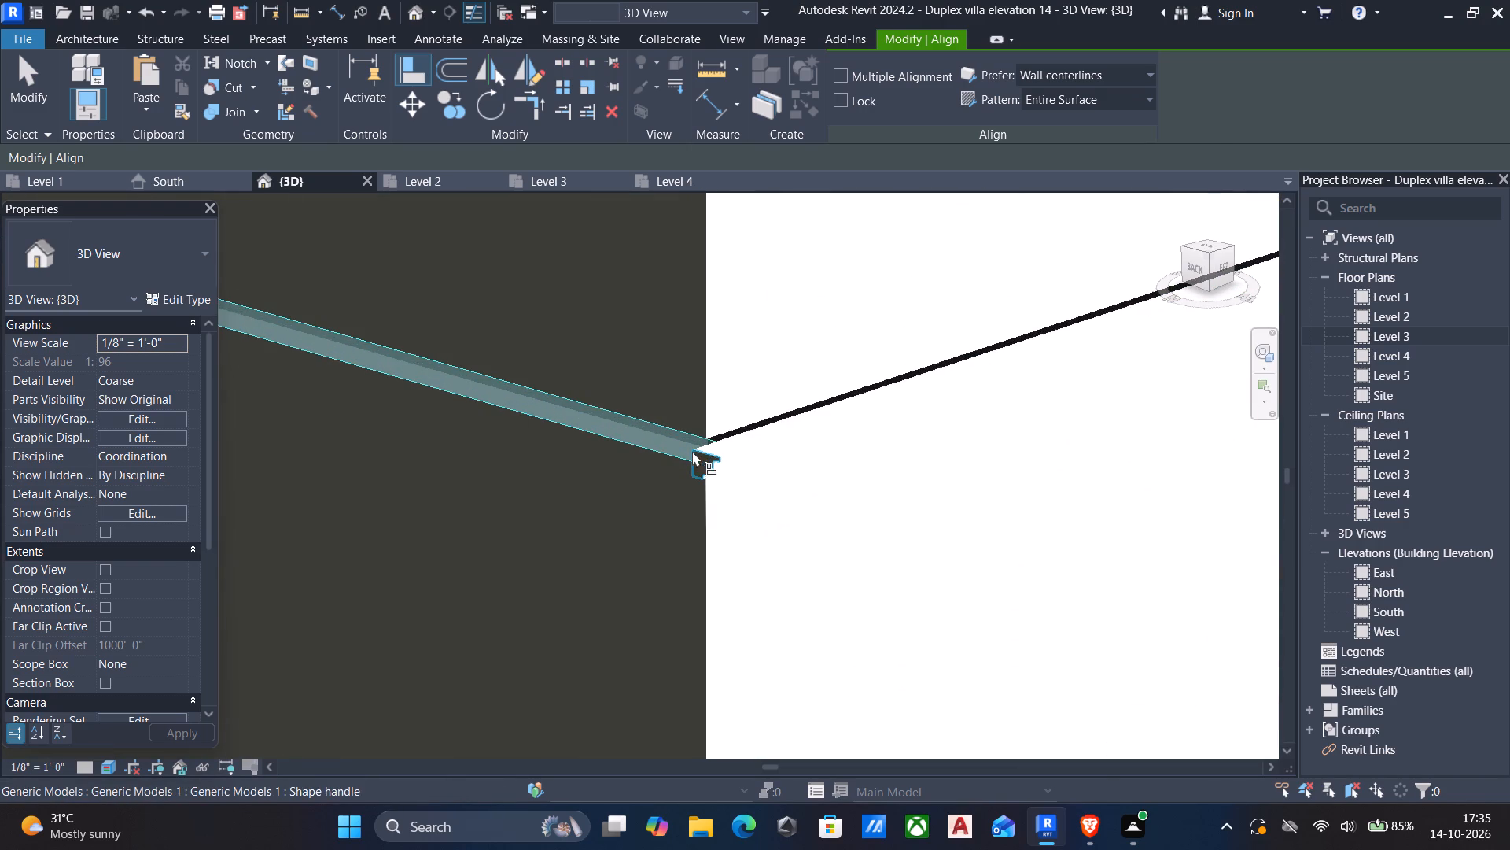
{"action": "left_click", "coordinate": [702, 460]}
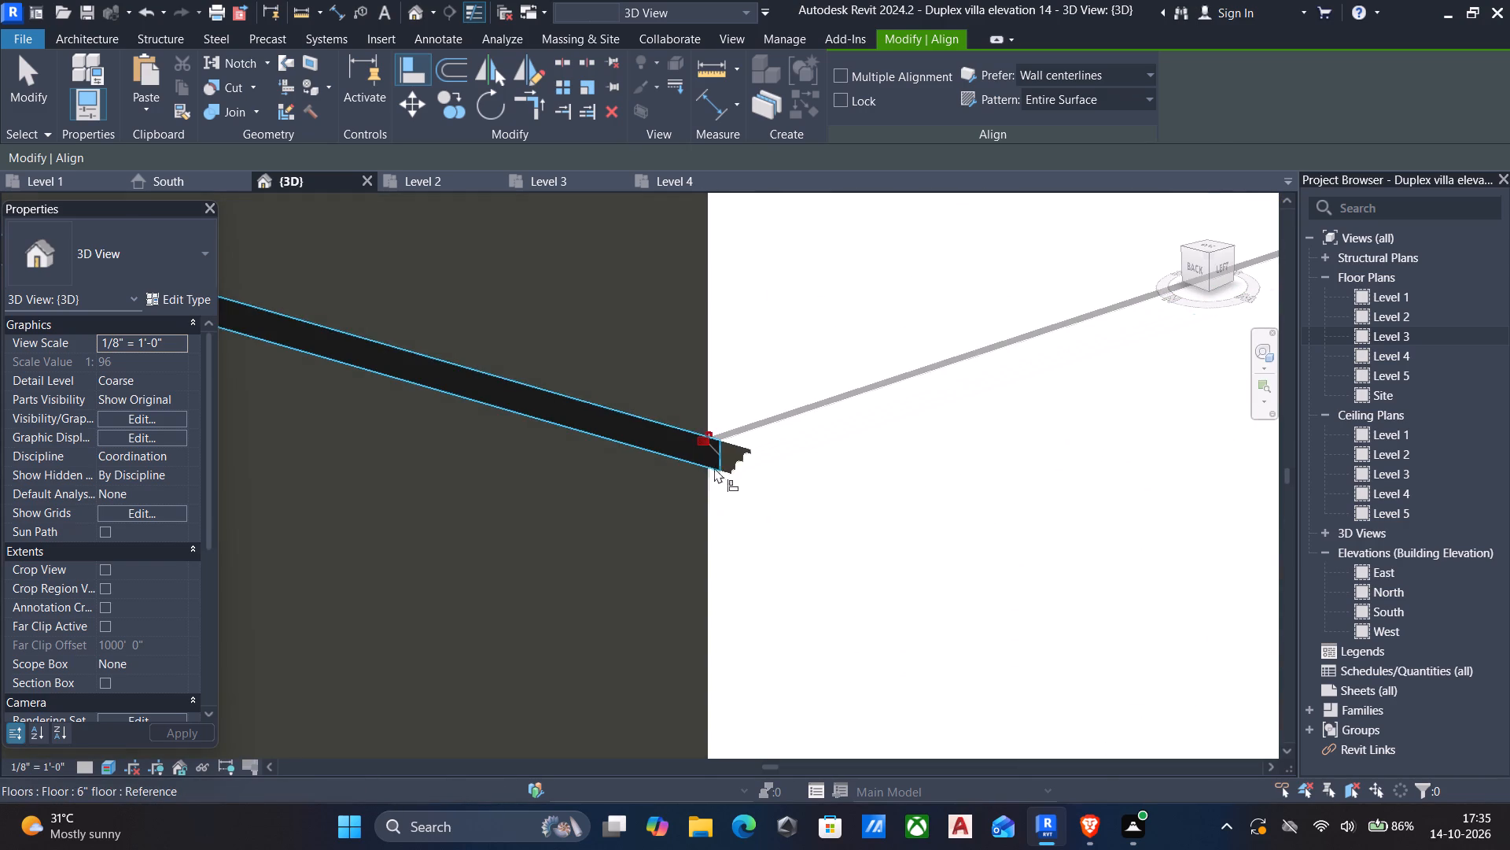
{"action": "scroll", "coordinate": [716, 475], "scroll_direction": "down", "scroll_amount": 7}
{"action": "key", "text": "Escape"}
{"action": "scroll", "coordinate": [757, 471], "scroll_direction": "down", "scroll_amount": 6}
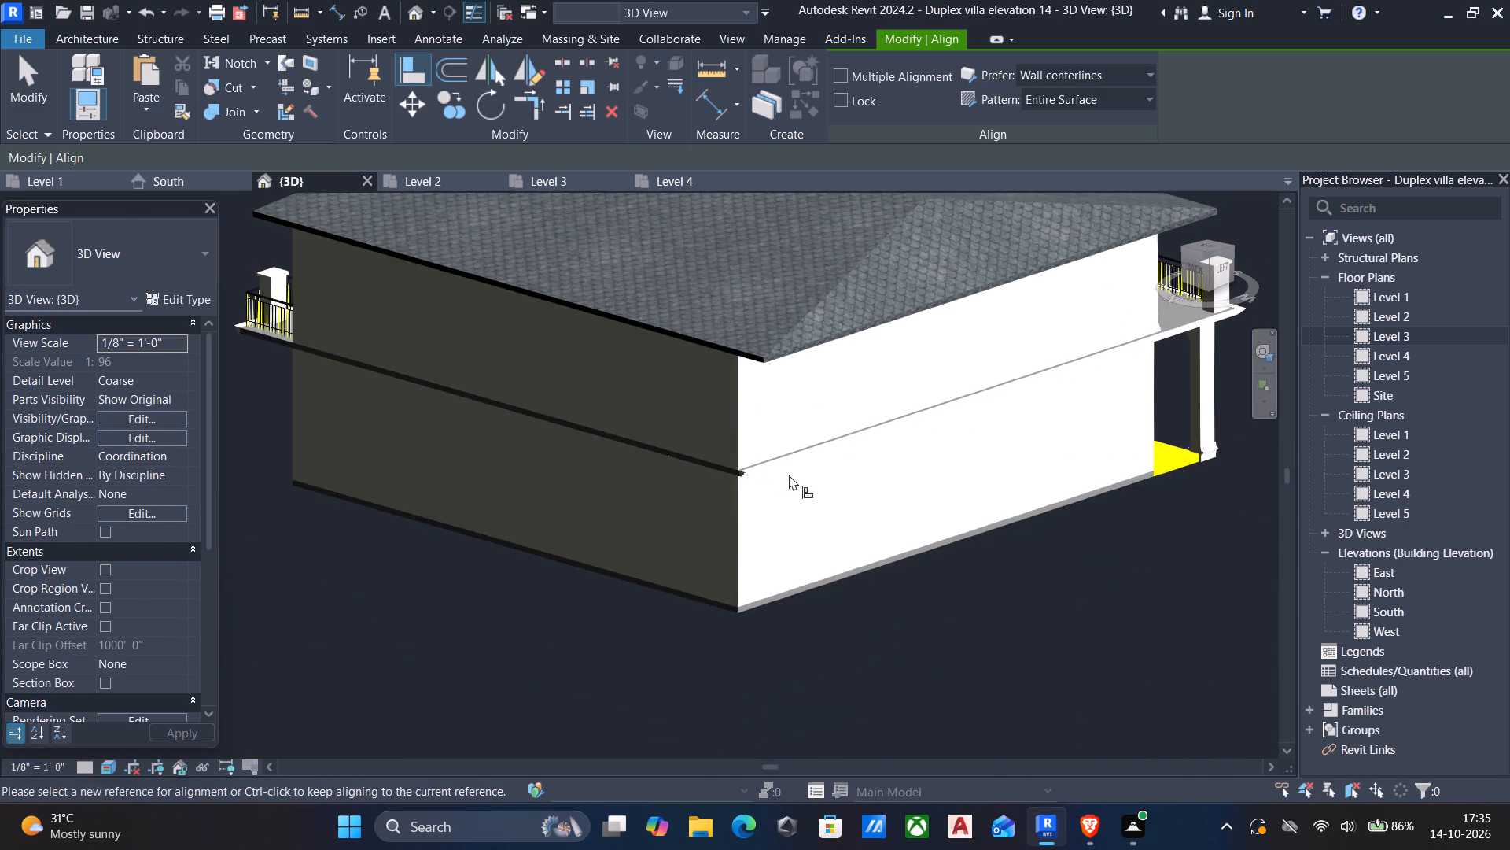
Examine the villa's exterior from the west side around to the front, ending close on the entrance door.
{"action": "middle_click_drag", "start_coordinate": [791, 475], "coordinate": [529, 481], "text": "shift"}
{"action": "middle_click_drag", "start_coordinate": [559, 481], "coordinate": [790, 516]}
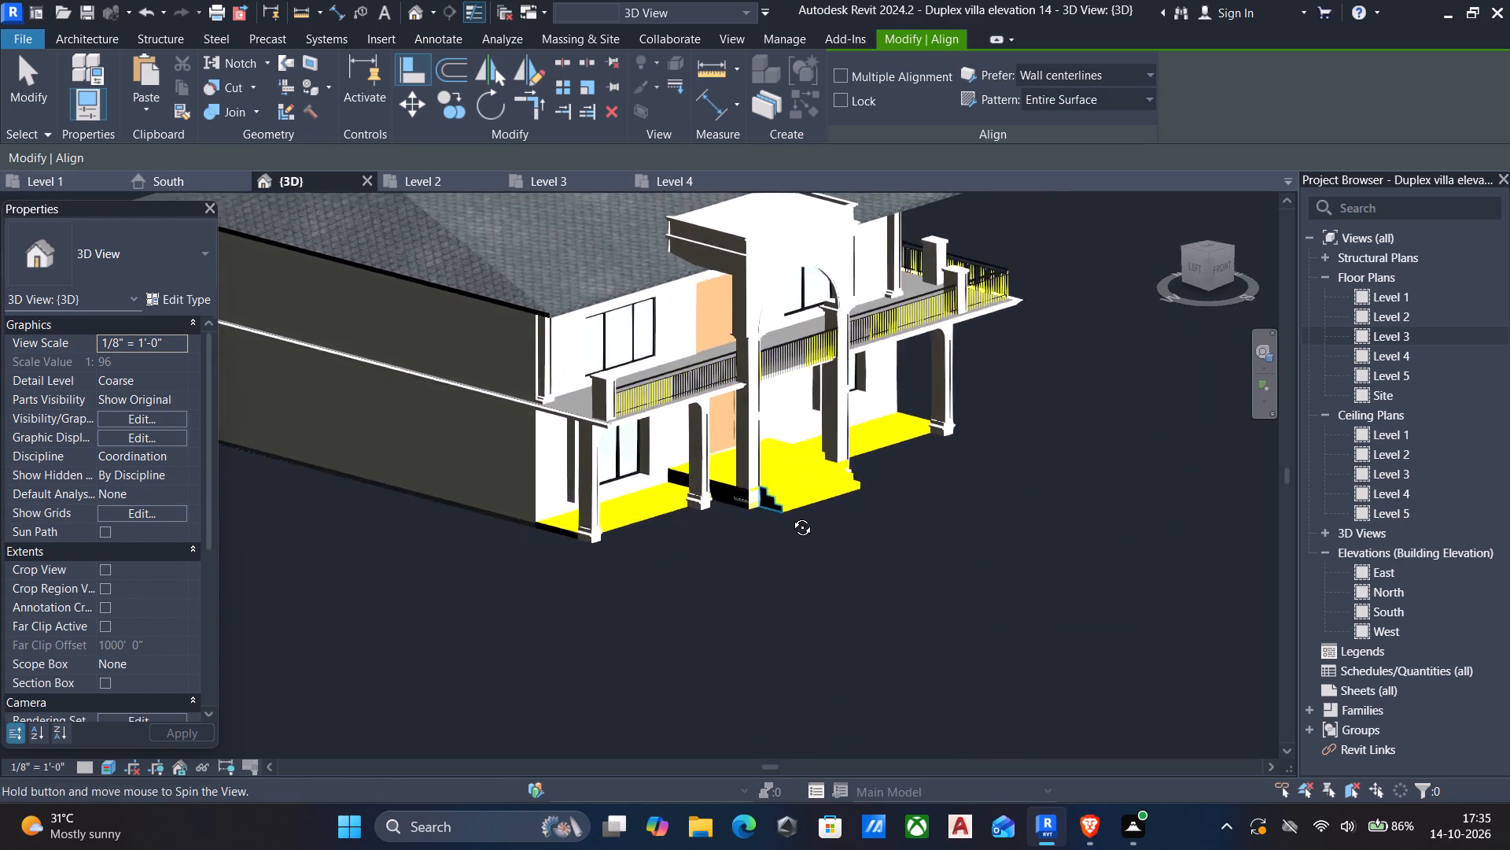
{"action": "middle_click_drag", "start_coordinate": [790, 516], "coordinate": [739, 499]}
{"action": "middle_click_drag", "start_coordinate": [708, 469], "coordinate": [768, 568]}
{"action": "middle_click_drag", "start_coordinate": [768, 549], "coordinate": [712, 428], "text": "shift"}
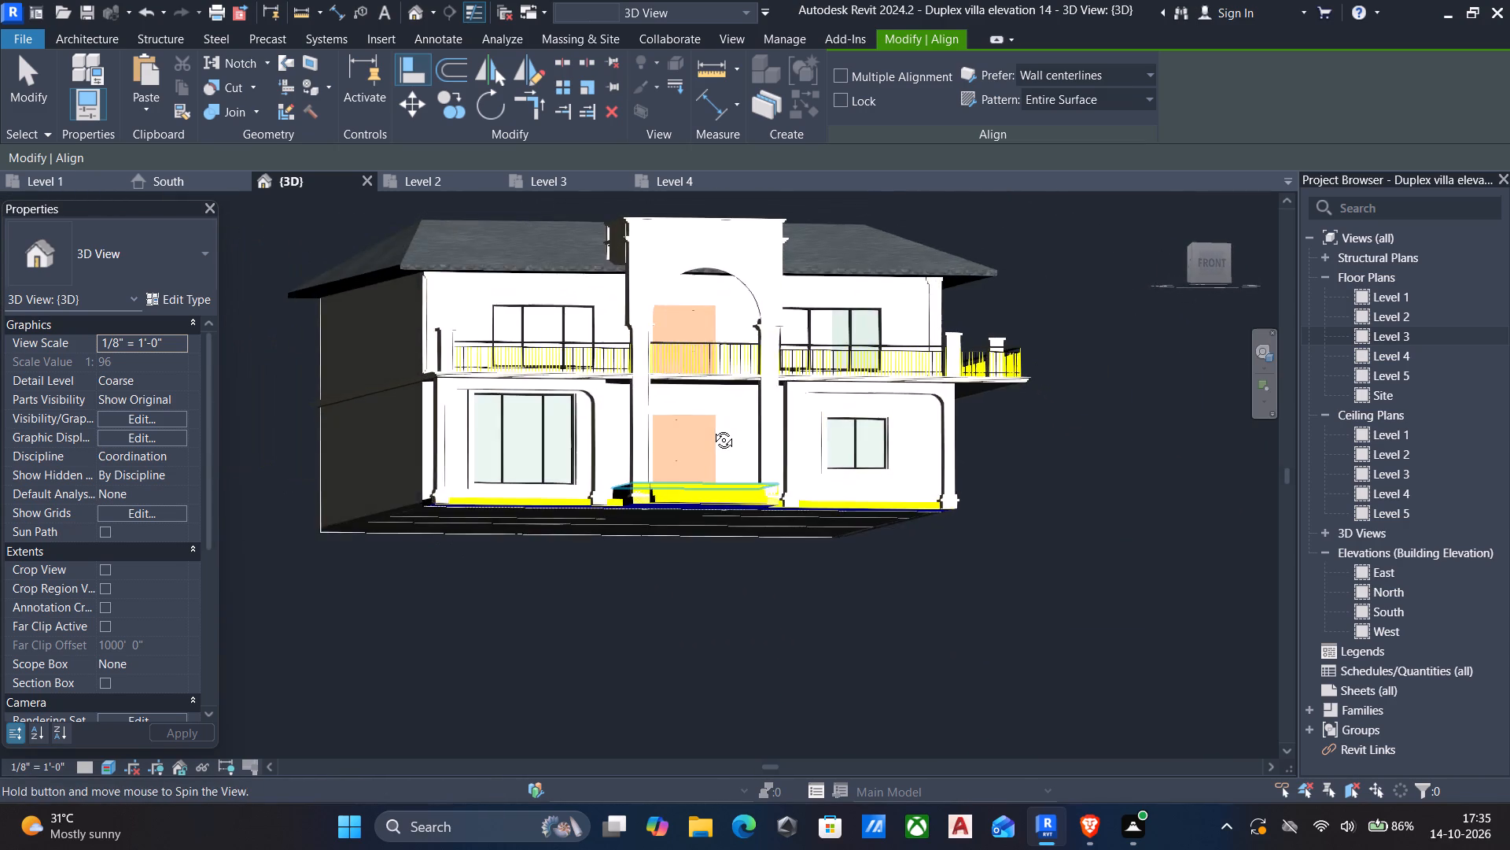
{"action": "middle_click_drag", "start_coordinate": [712, 428], "coordinate": [722, 520], "text": "shift"}
{"action": "middle_click_drag", "start_coordinate": [713, 520], "coordinate": [787, 536]}
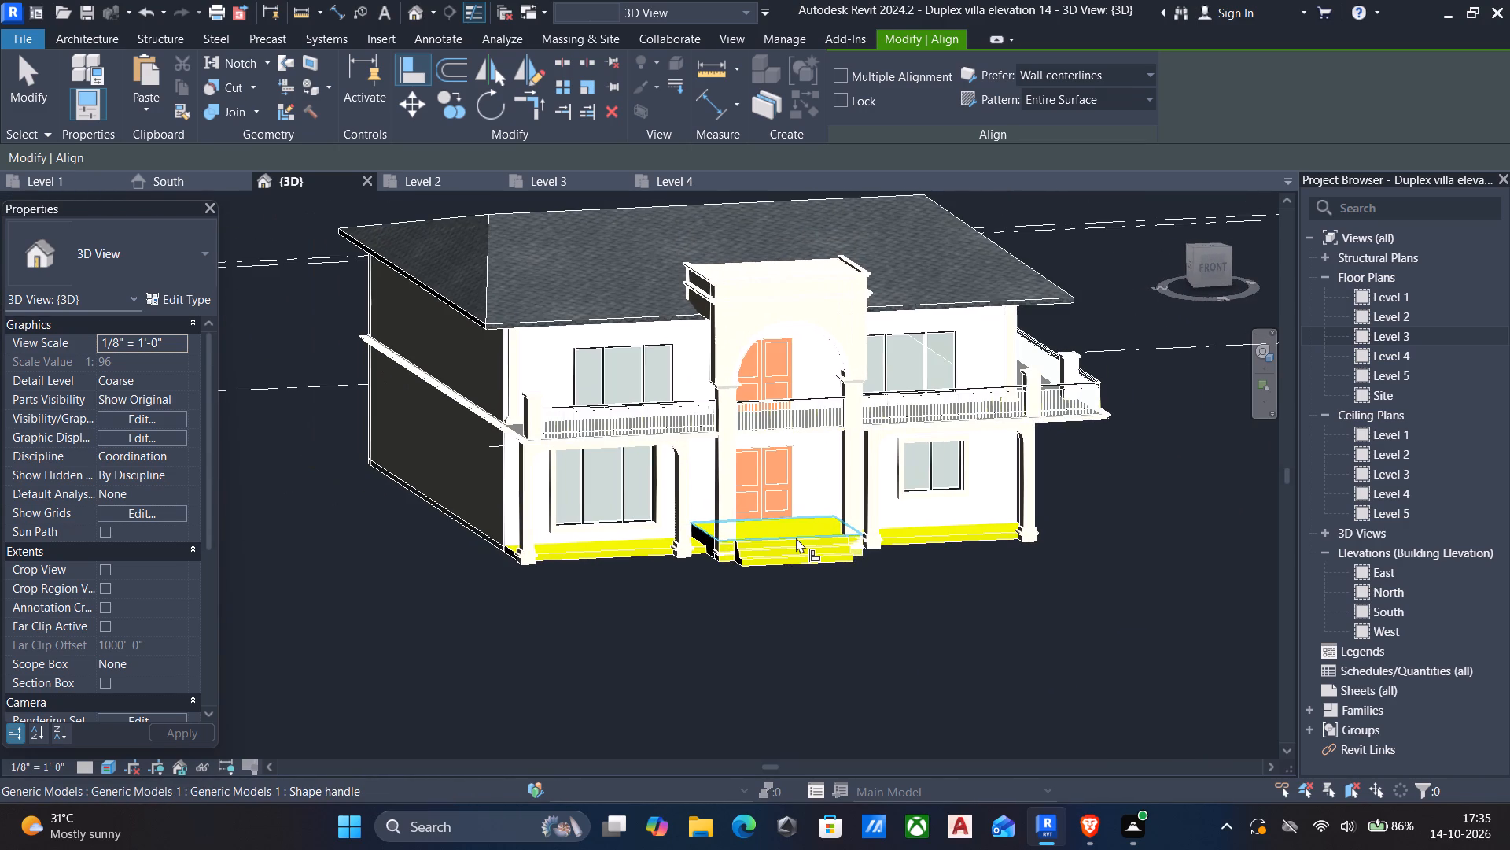
{"action": "scroll", "coordinate": [730, 503], "scroll_direction": "up", "scroll_amount": 4}
{"action": "key", "text": "Escape"}
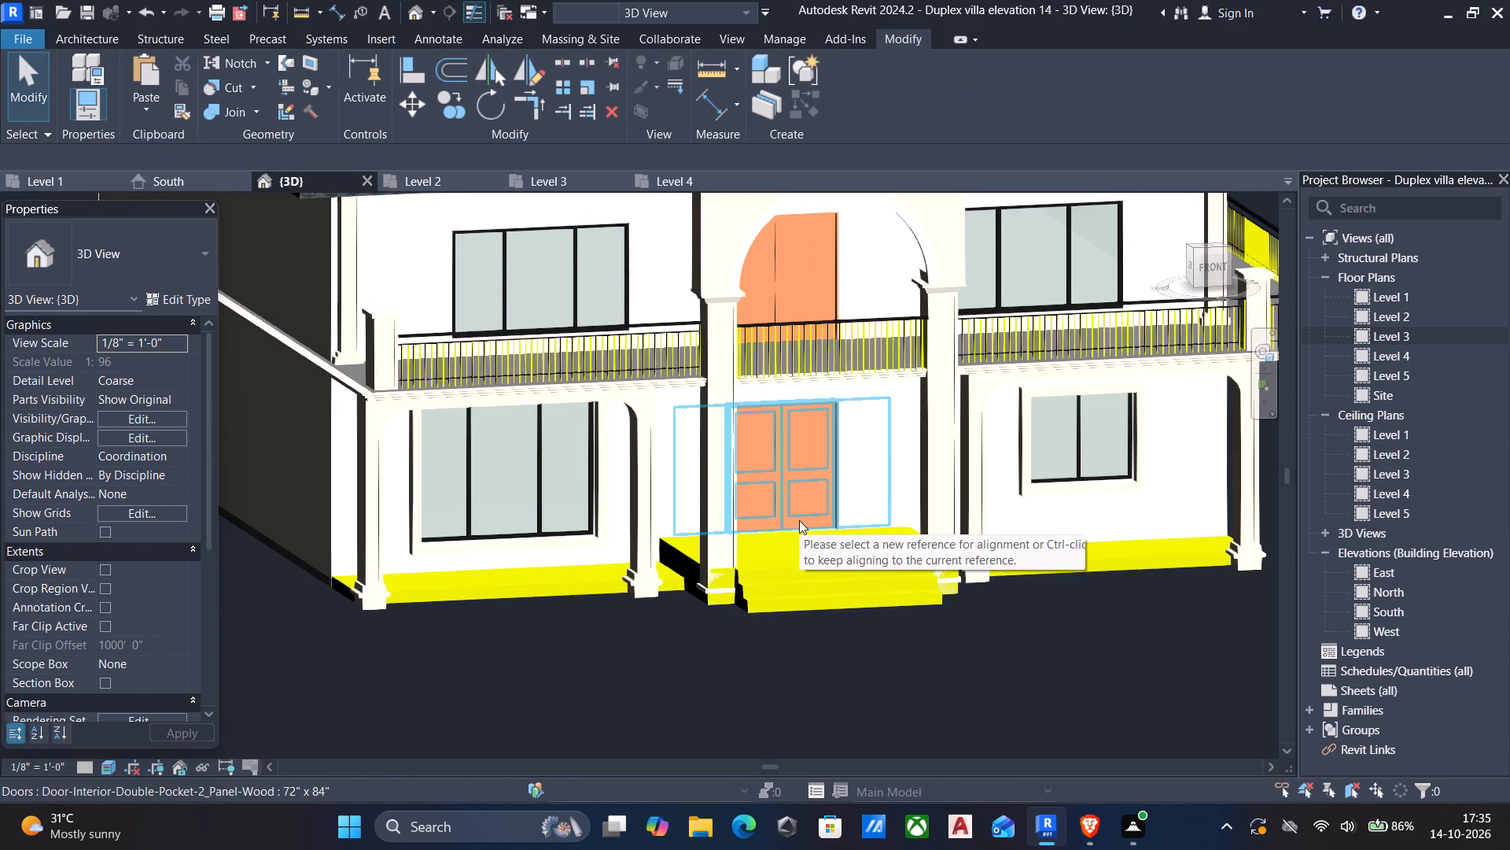
From the ground-floor entrance door's type panel material, create a new material named door wood colour.
{"action": "left_click", "coordinate": [799, 520]}
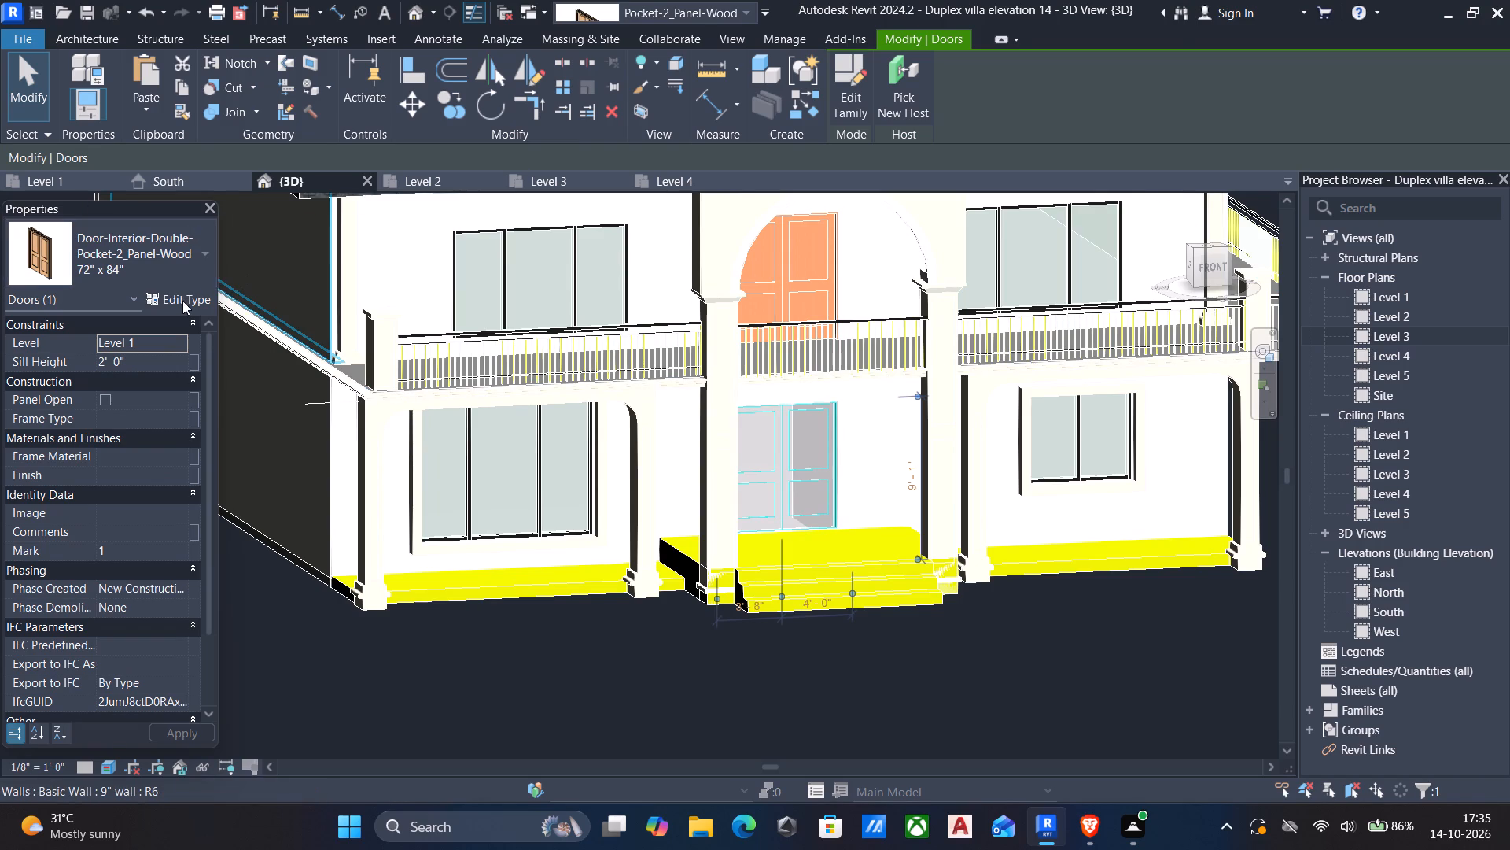
{"action": "left_click", "coordinate": [182, 301]}
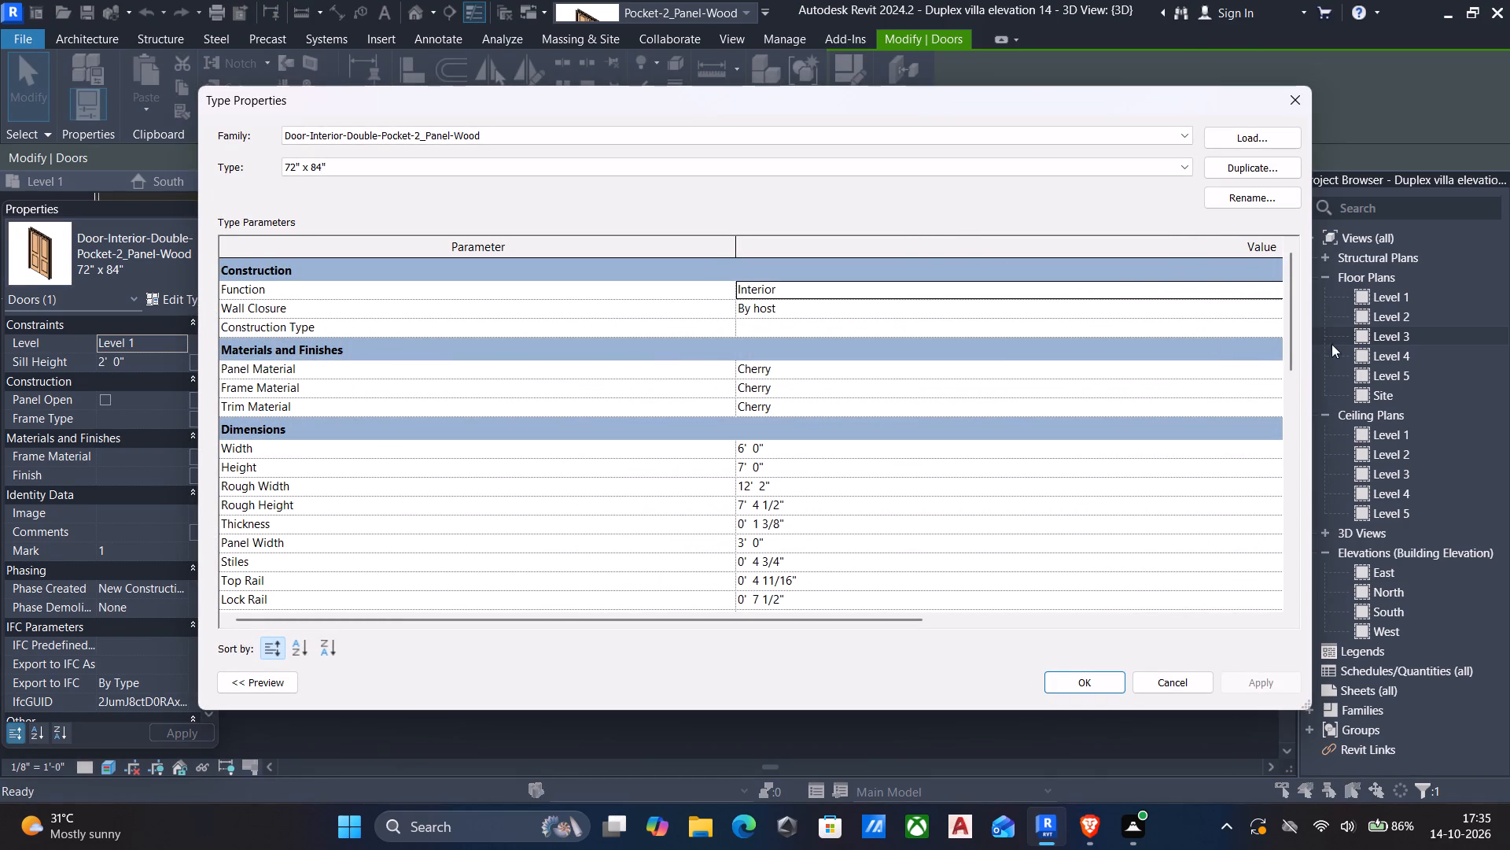
{"action": "left_click", "coordinate": [1280, 368]}
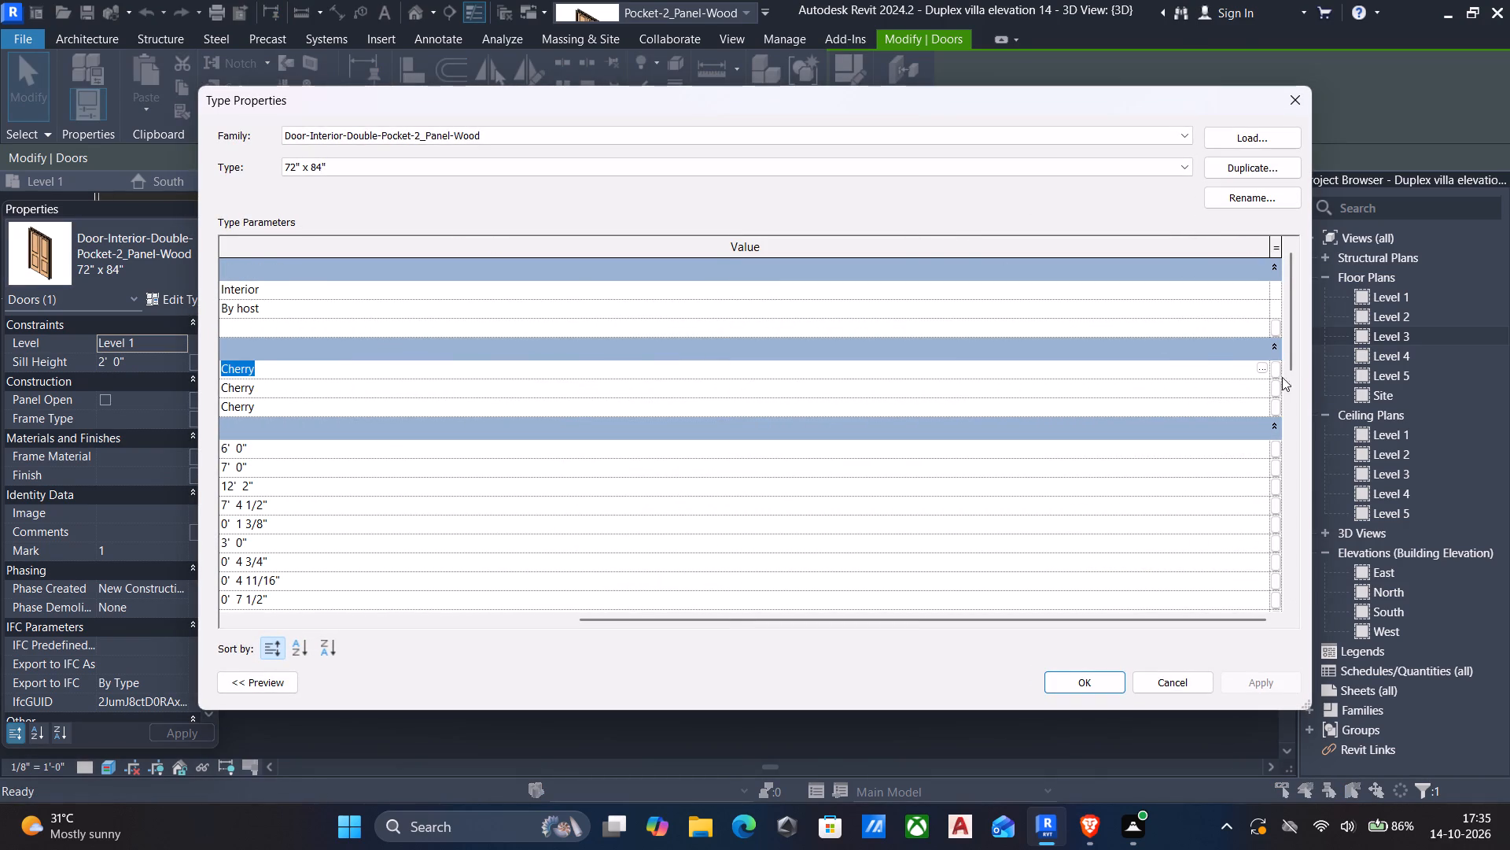
{"action": "left_click", "coordinate": [1269, 367]}
{"action": "left_click", "coordinate": [1264, 367]}
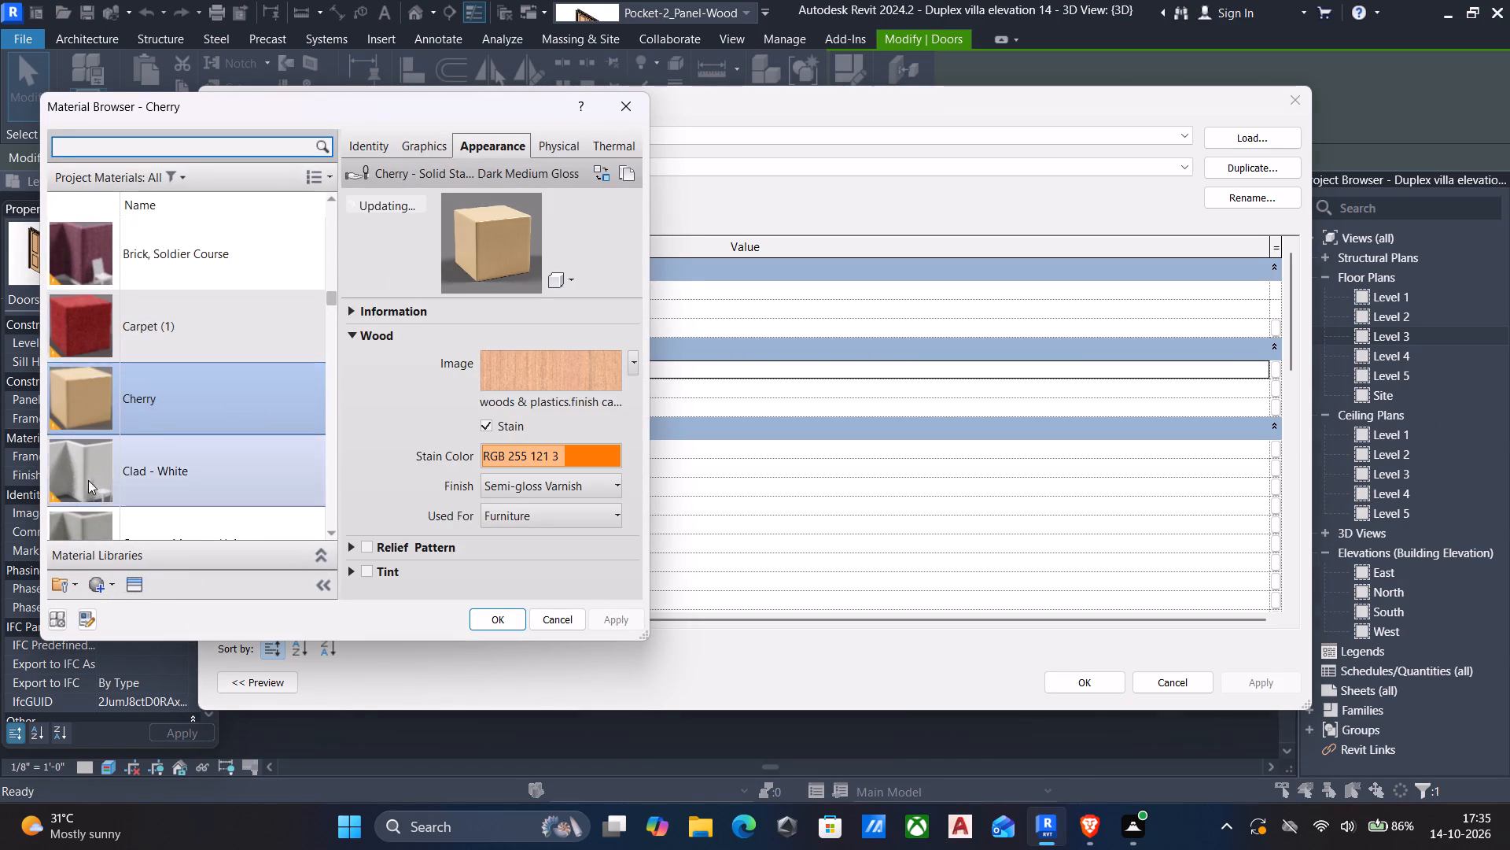
{"action": "left_click", "coordinate": [87, 586]}
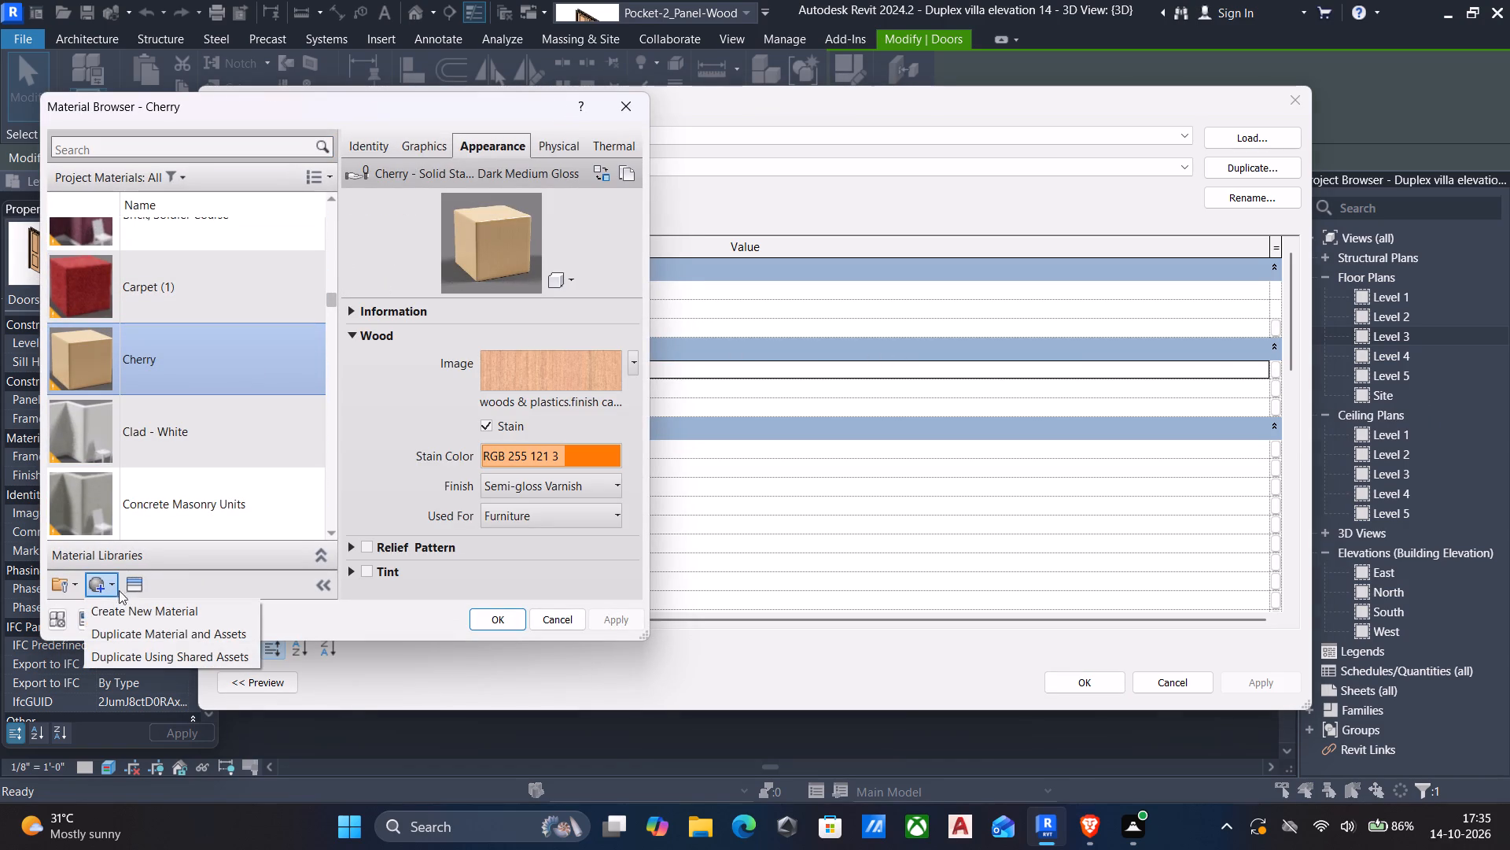
{"action": "left_click", "coordinate": [131, 607]}
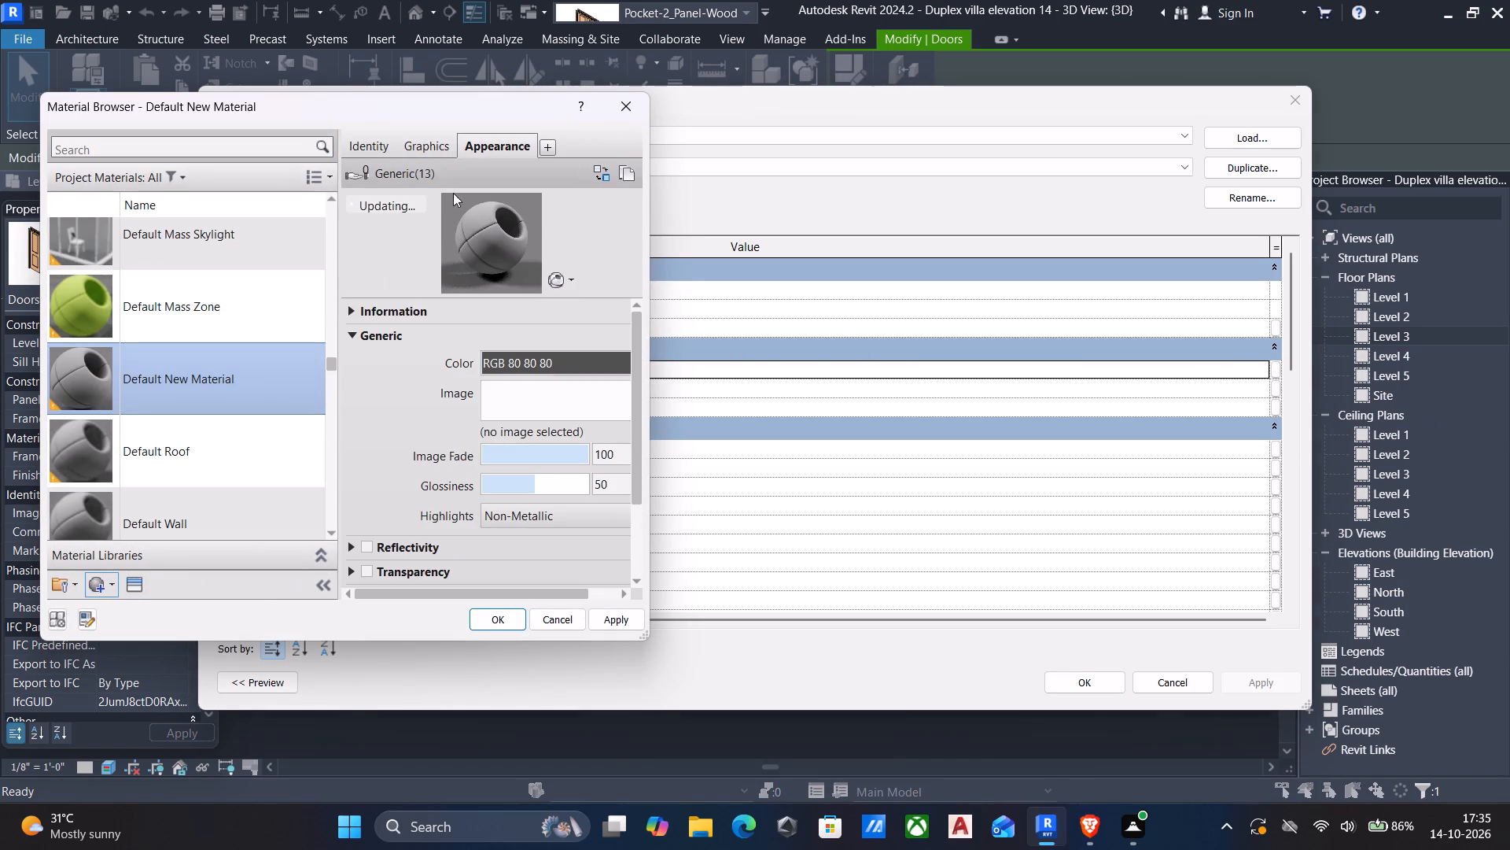
{"action": "left_click", "coordinate": [354, 143]}
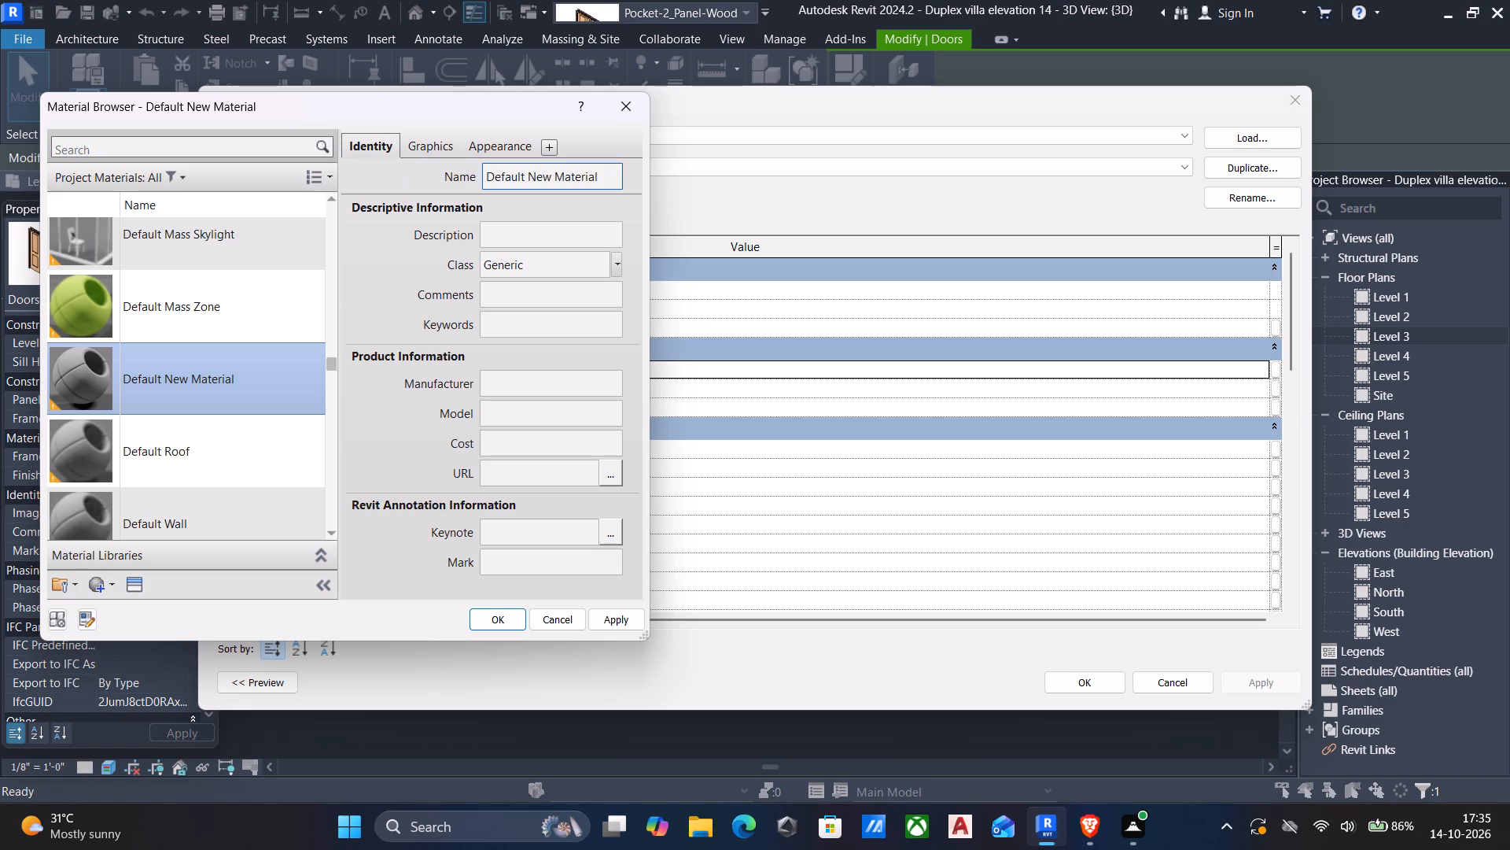
{"action": "left_click", "coordinate": [604, 177]}
{"action": "type", "text": "door w"}
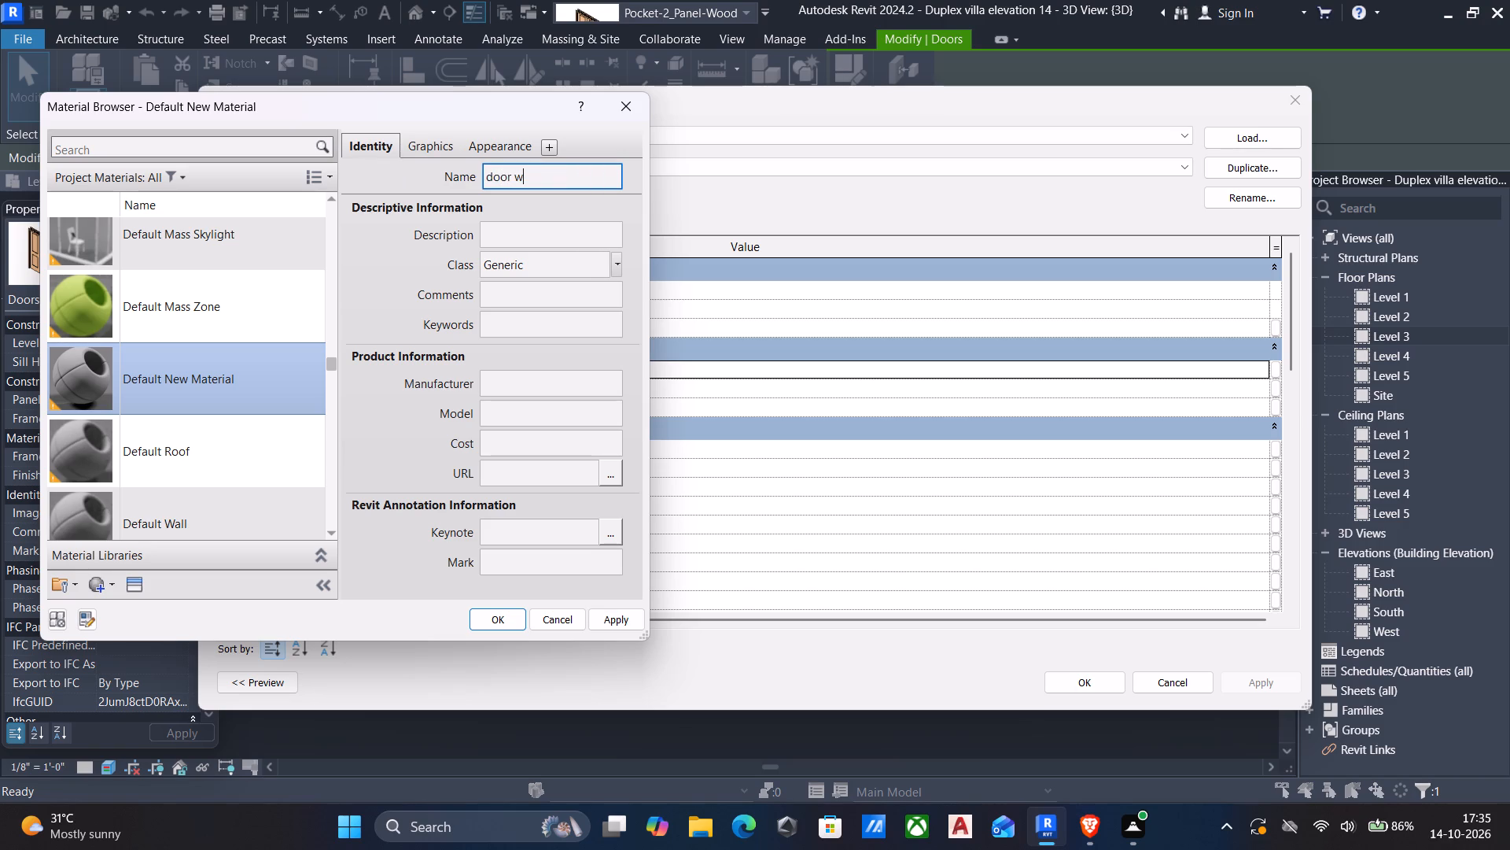
{"action": "type", "text": "ood colour"}
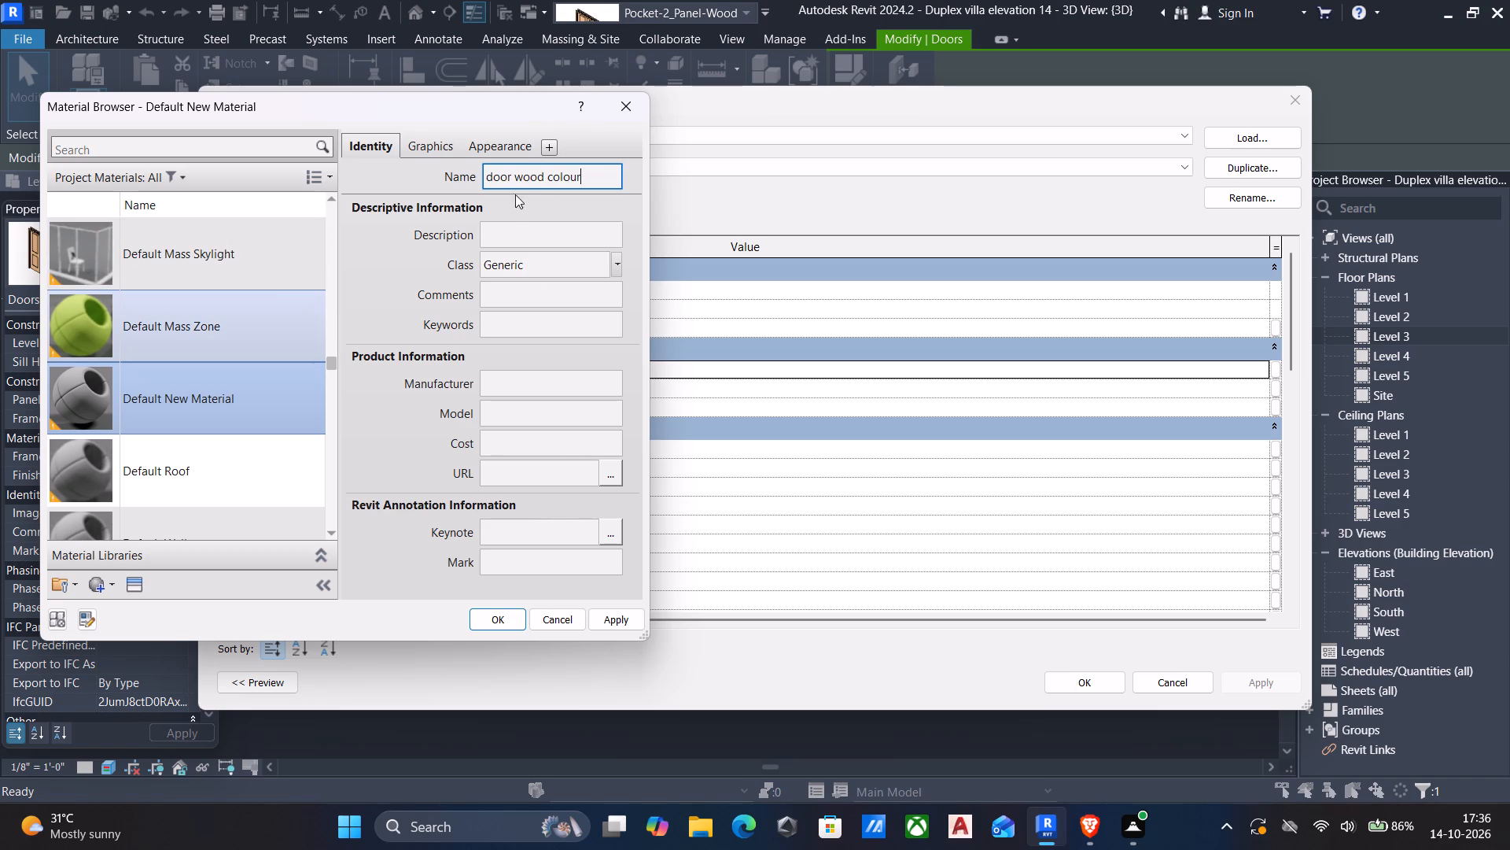
{"action": "left_click", "coordinate": [632, 626]}
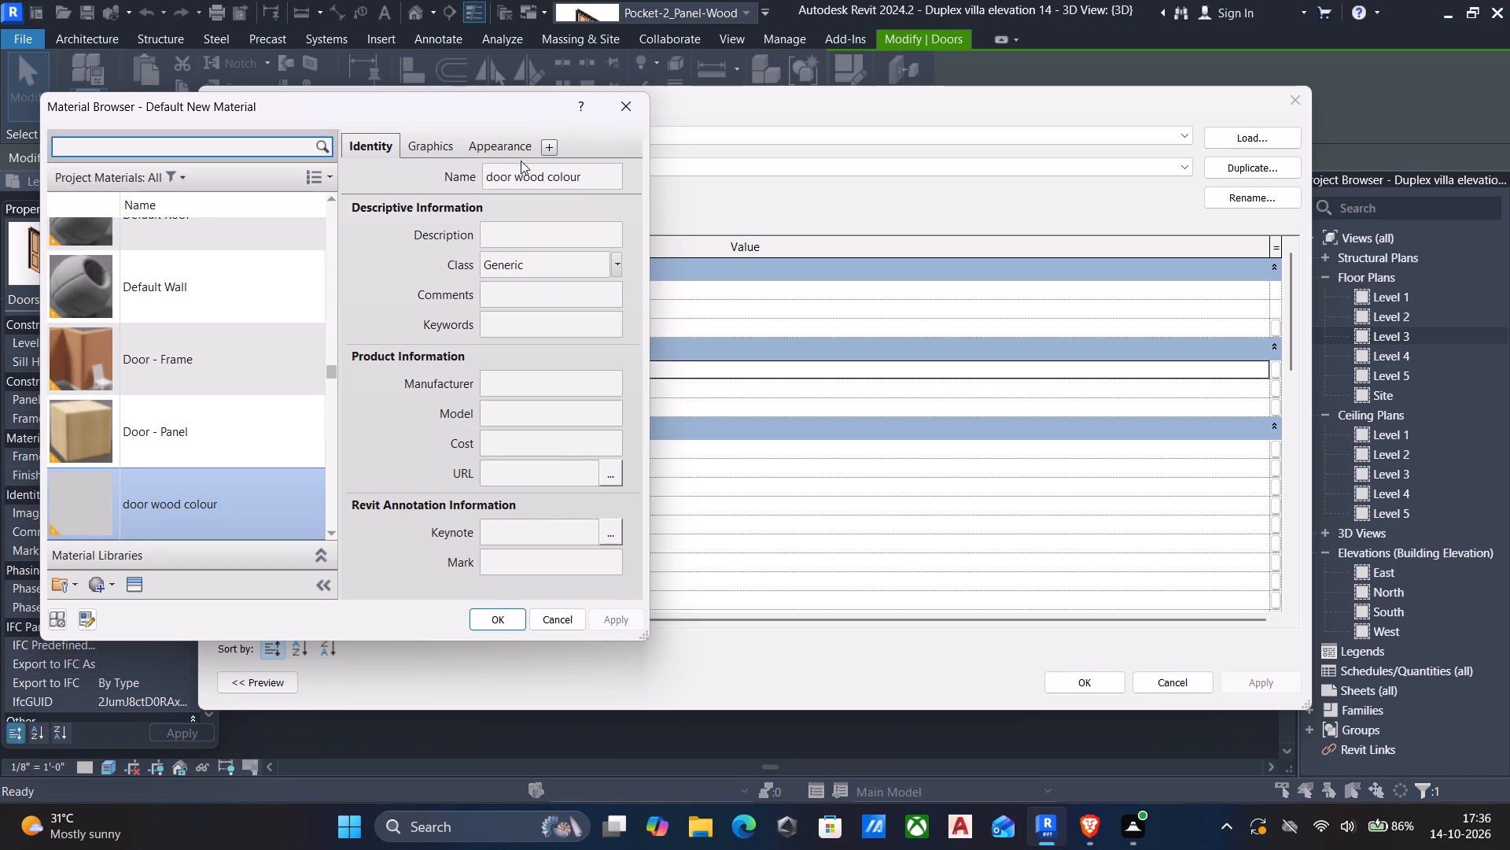
Give the door wood colour material the door.jpeg image as its appearance and assign it to the door panels.
{"action": "left_click", "coordinate": [497, 145]}
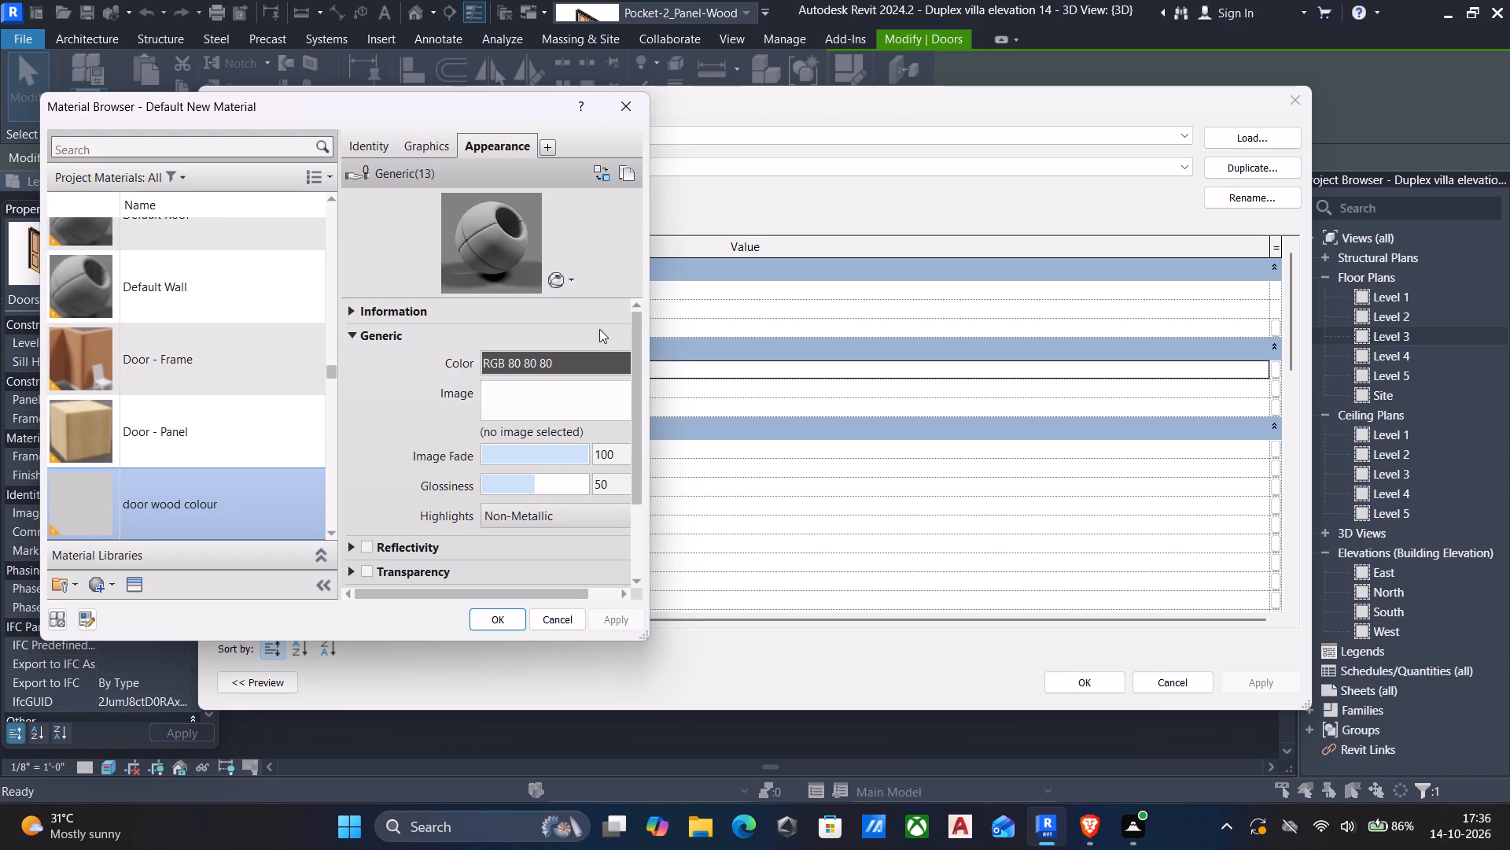
{"action": "left_click", "coordinate": [555, 391]}
{"action": "scroll", "coordinate": [679, 347], "scroll_direction": "down", "scroll_amount": 3}
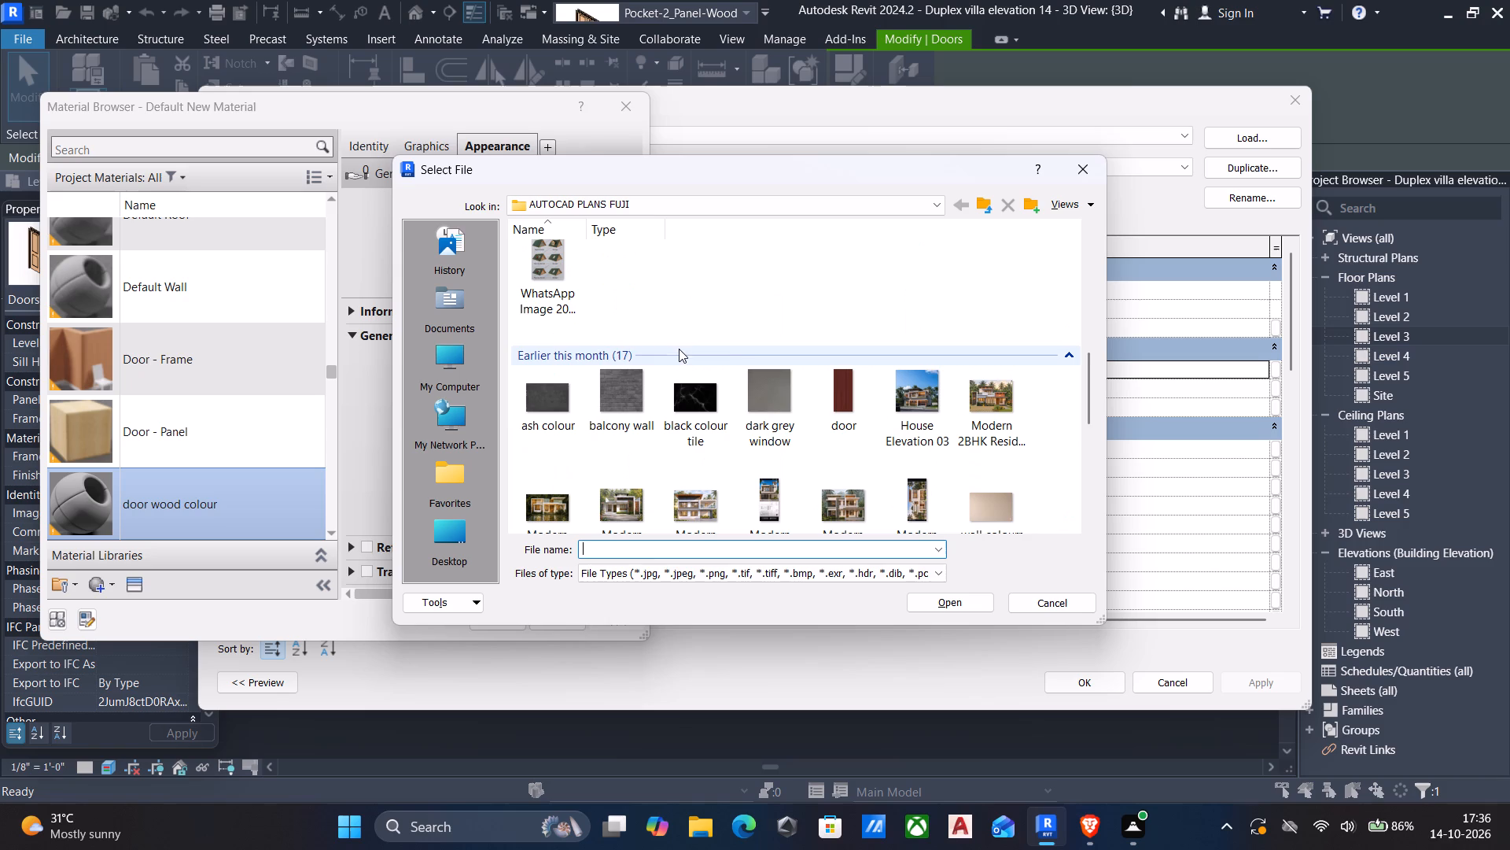
{"action": "left_click", "coordinate": [834, 379]}
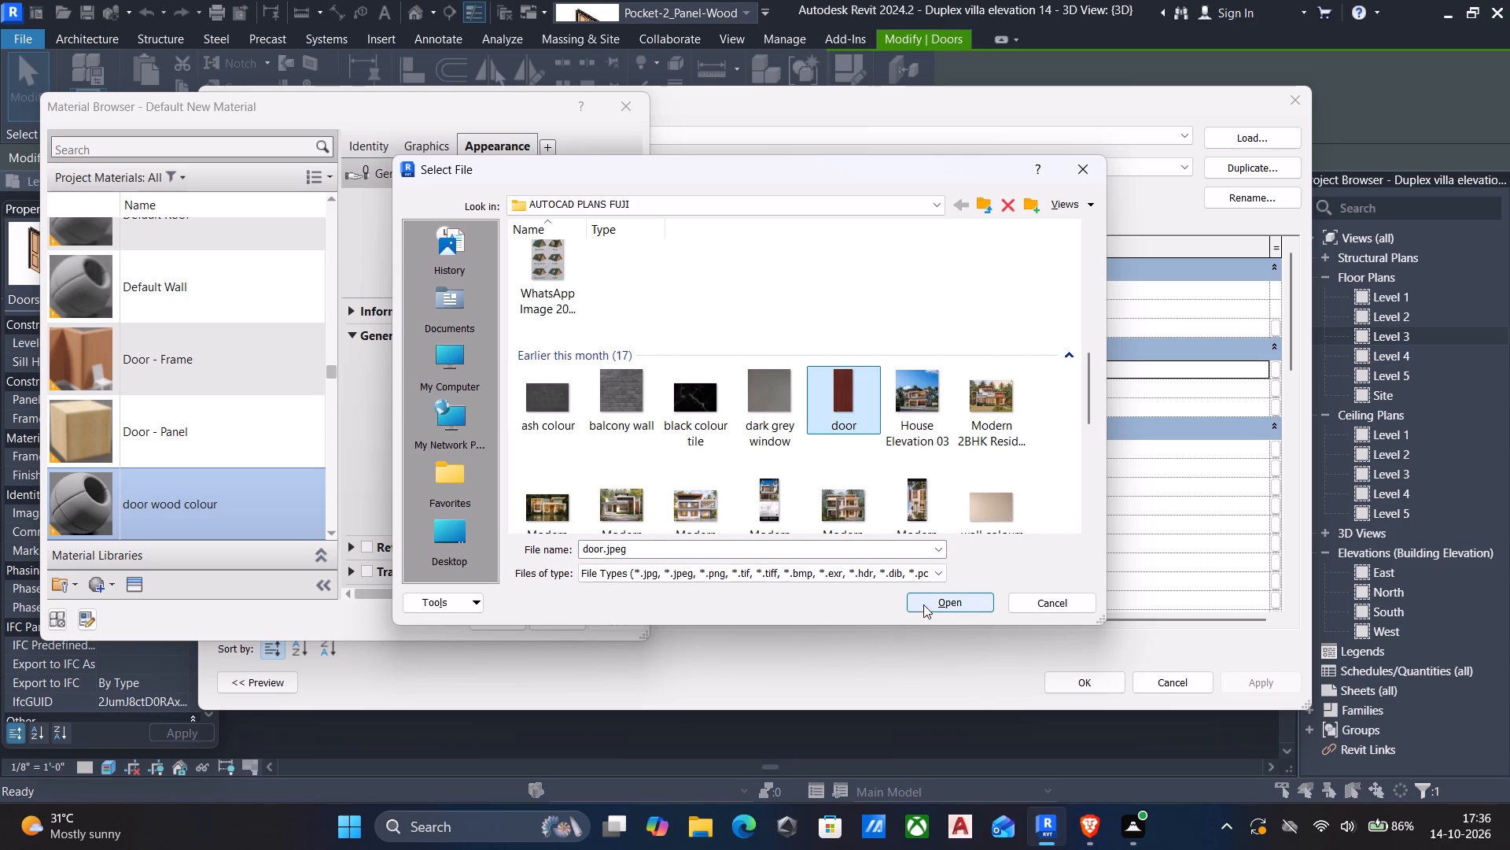
{"action": "left_click", "coordinate": [923, 601]}
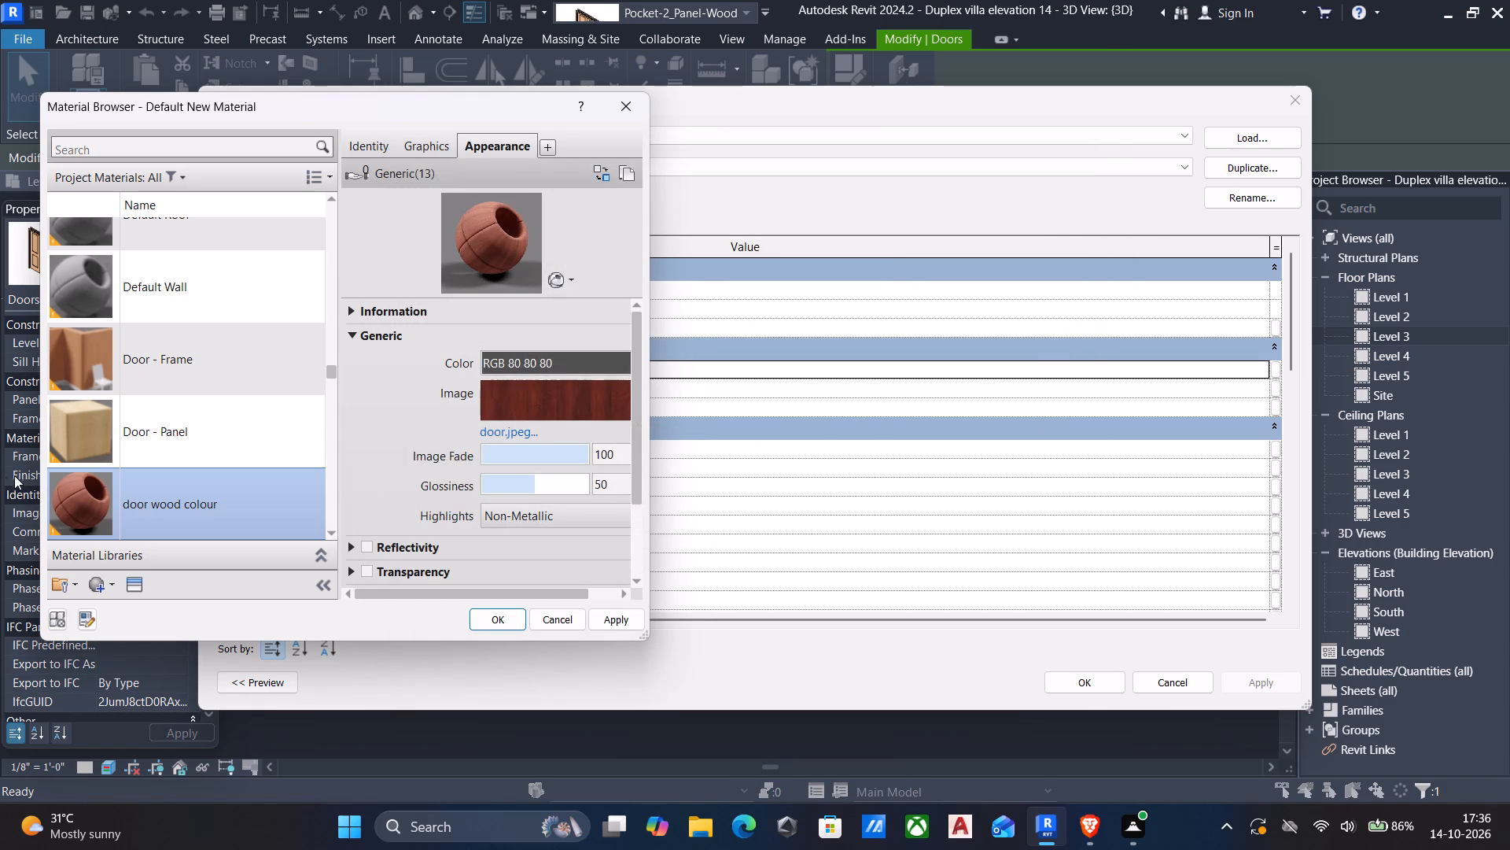
{"action": "left_click", "coordinate": [617, 615]}
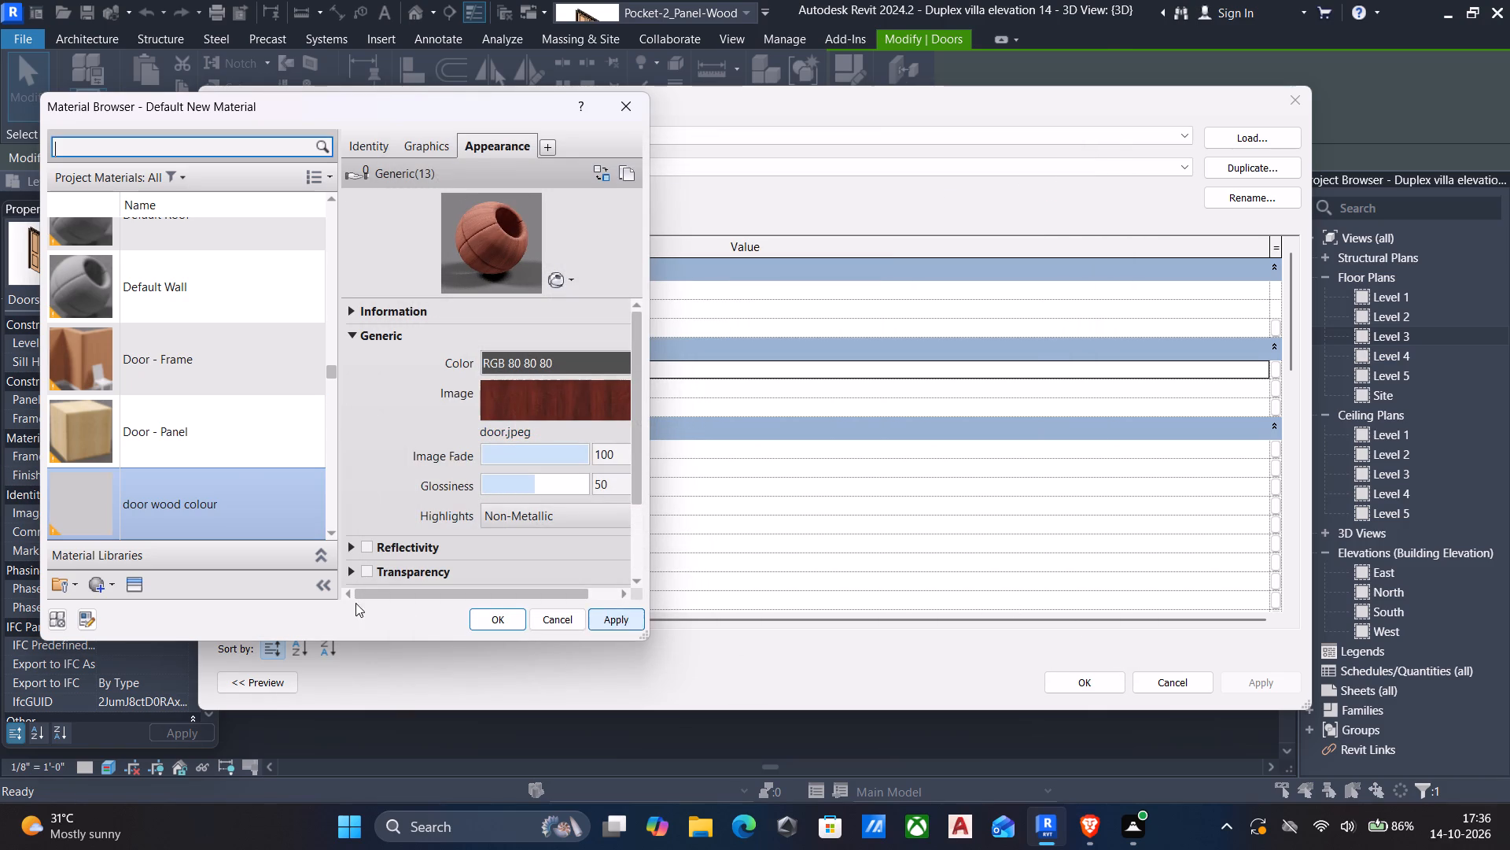
{"action": "left_click", "coordinate": [509, 618]}
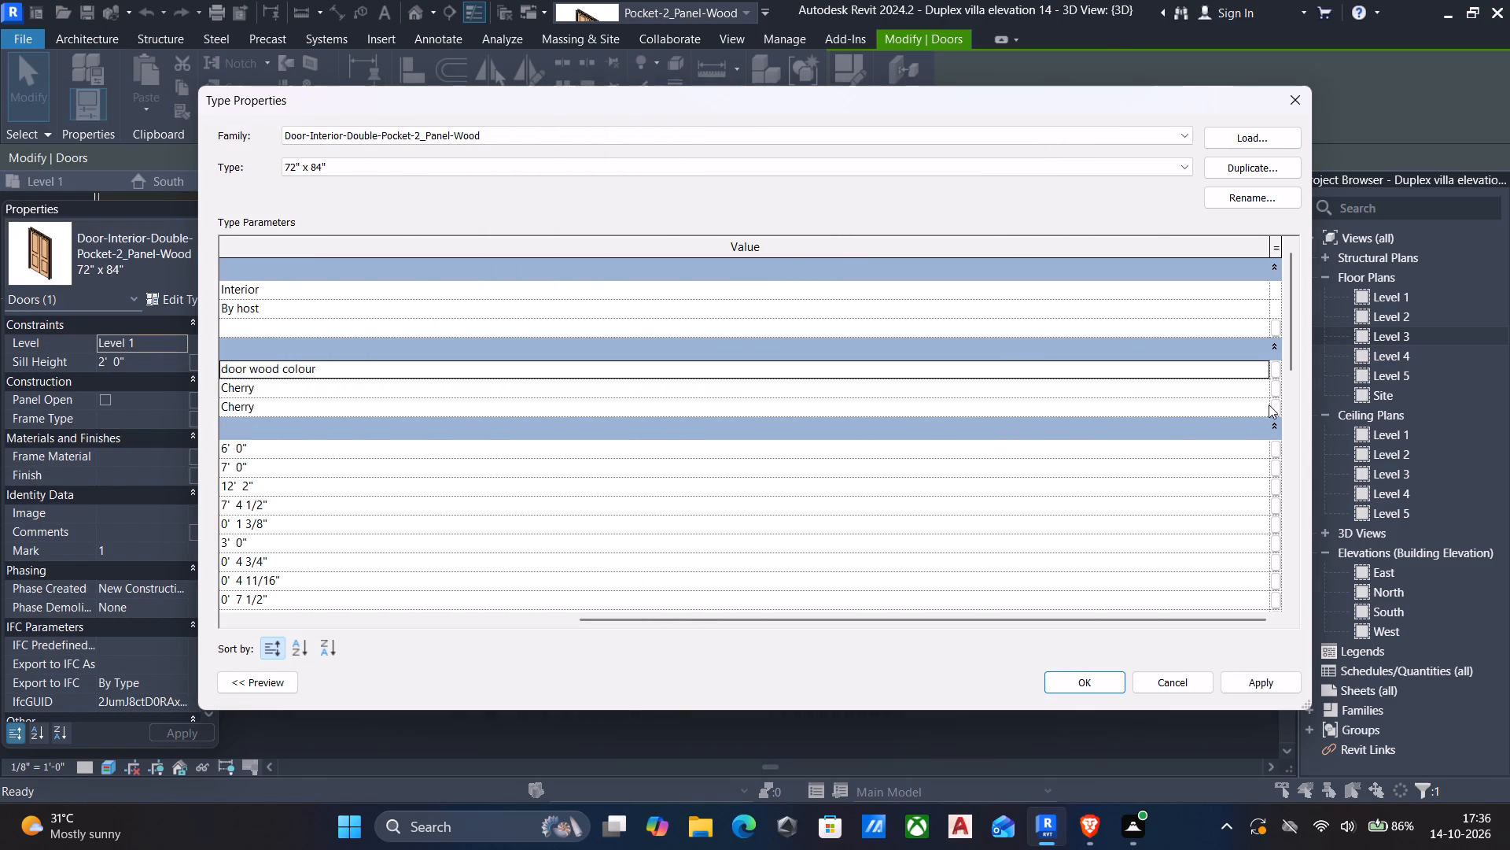
Assign the door wood colour material to the door type's frame and apply the type changes.
{"action": "left_click", "coordinate": [1266, 390]}
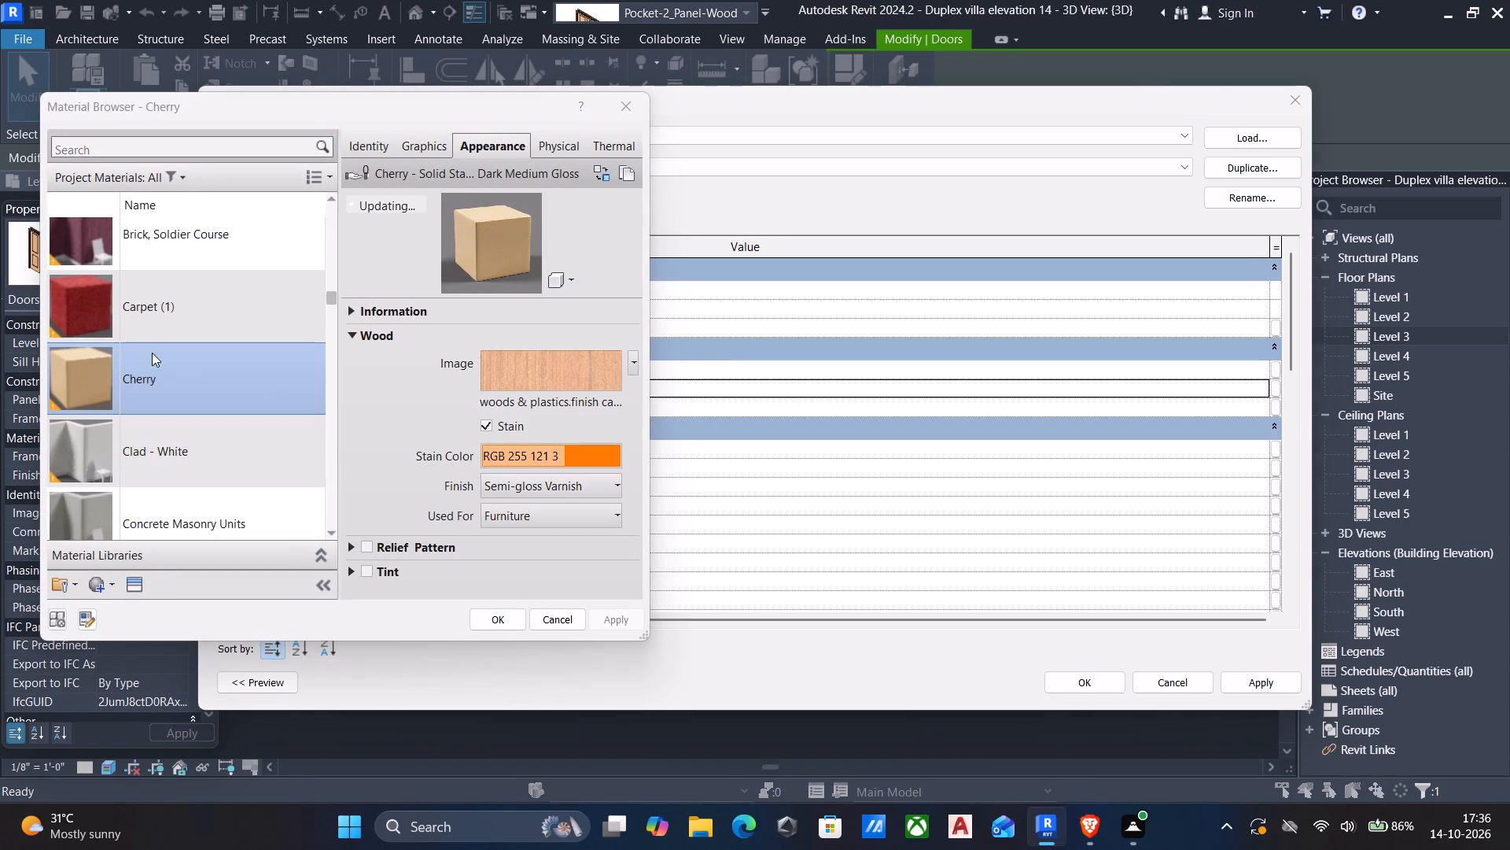
{"action": "left_click", "coordinate": [159, 150]}
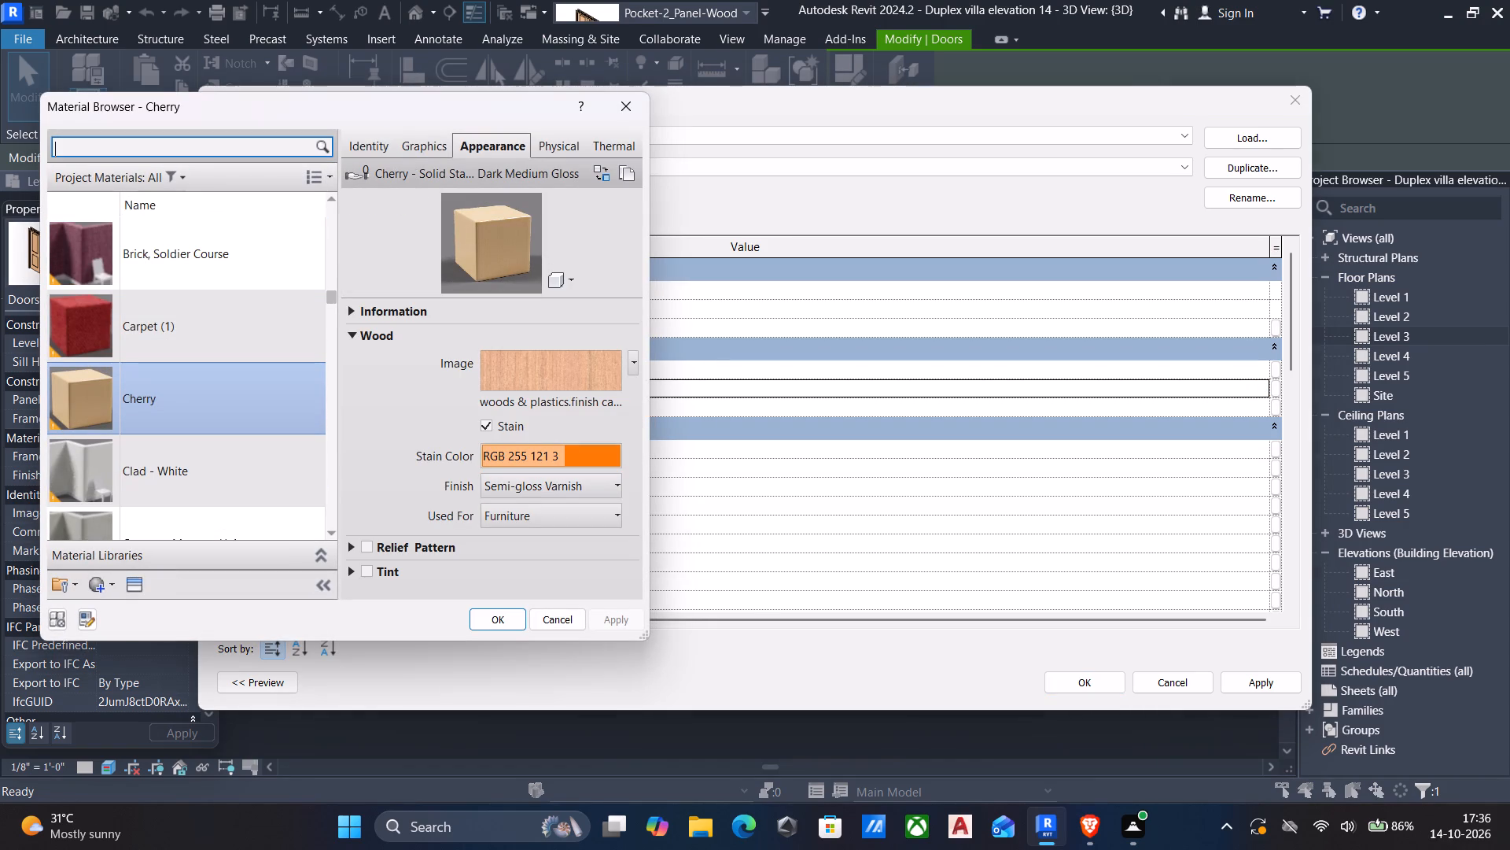
{"action": "key", "text": "d"}
{"action": "type", "text": "oor"}
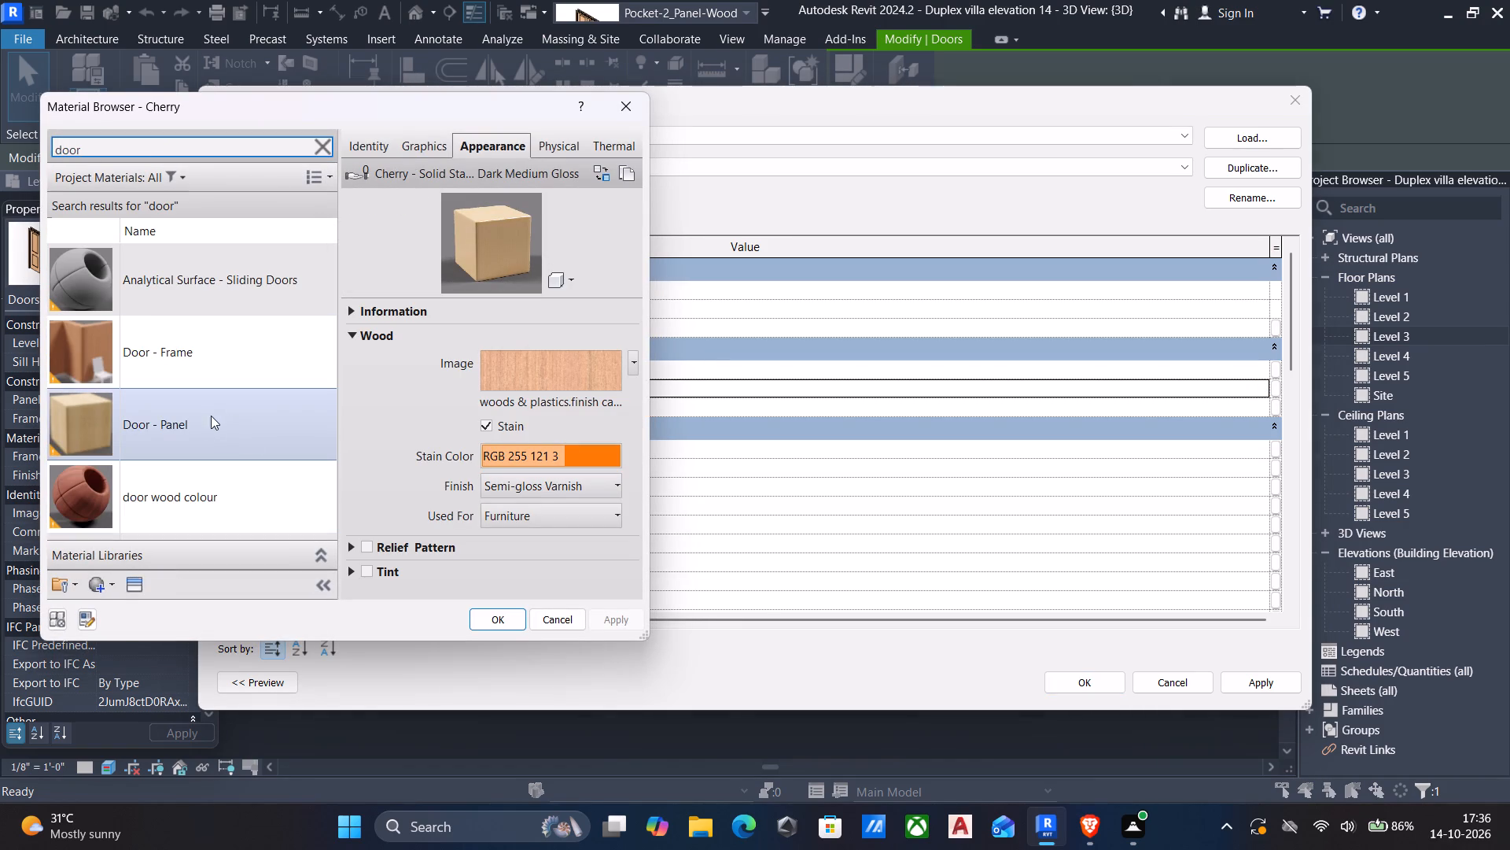
{"action": "left_click", "coordinate": [217, 509]}
{"action": "left_click", "coordinate": [490, 626]}
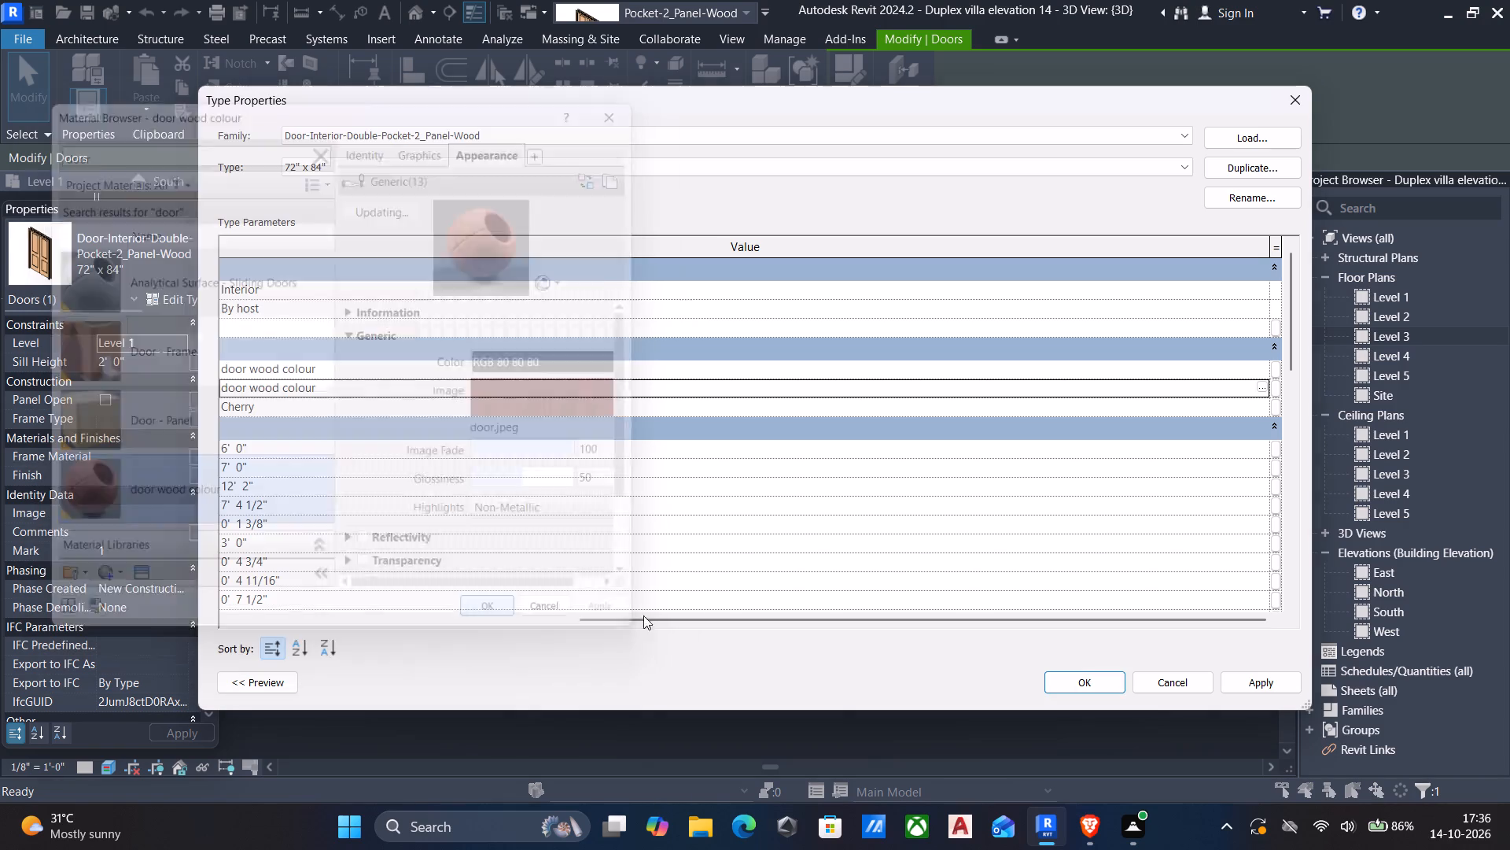
{"action": "left_click", "coordinate": [1248, 678]}
{"action": "left_click", "coordinate": [1093, 689]}
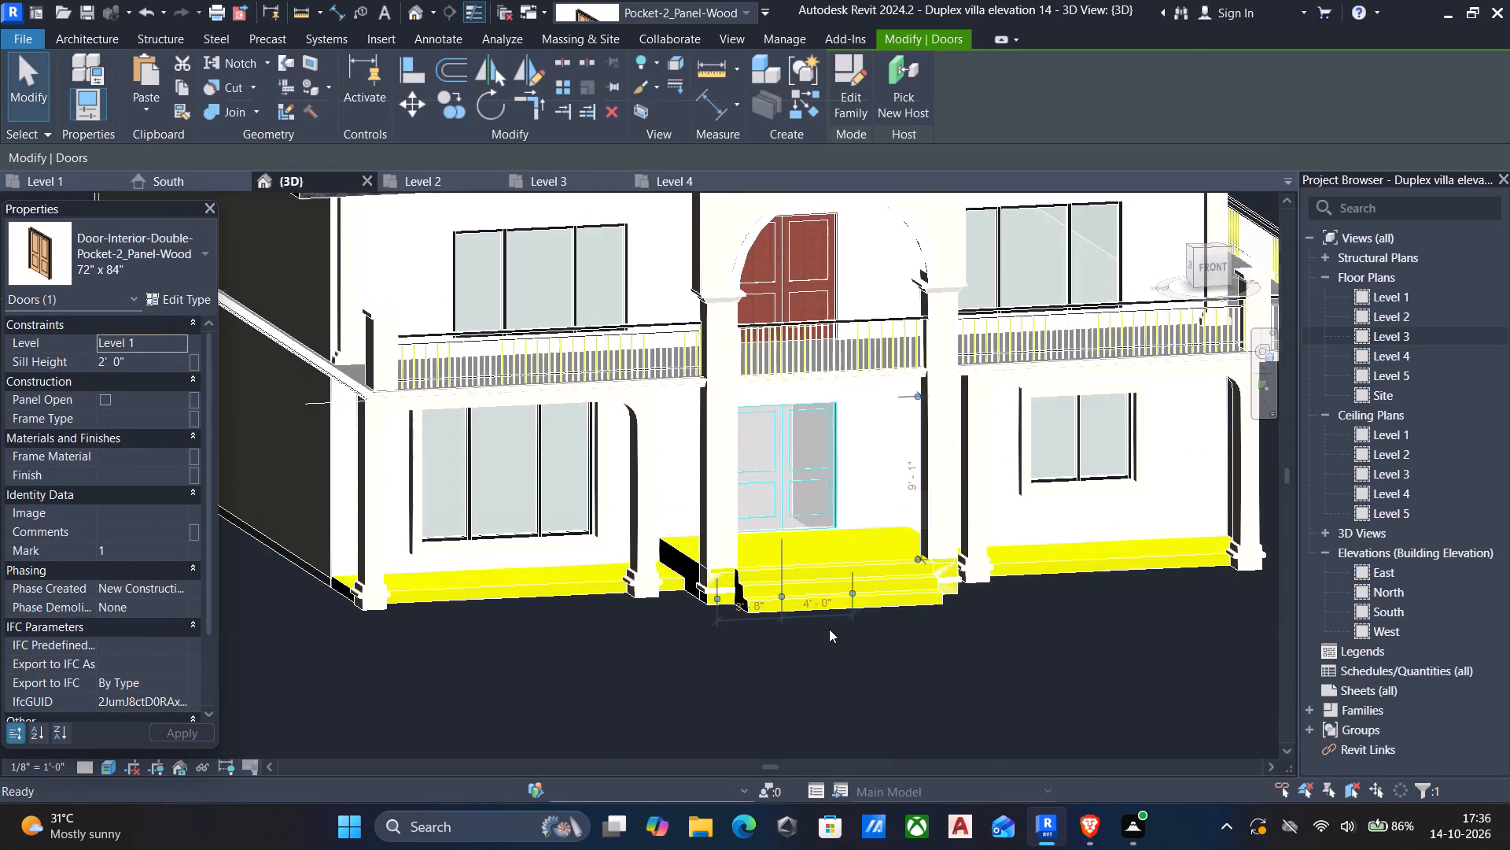
Examine the villa's front, side and rear exterior, ending on an overall view of the front facade.
{"action": "key", "text": "Escape"}
{"action": "scroll", "coordinate": [893, 616], "scroll_direction": "down", "scroll_amount": 2}
{"action": "middle_click_drag", "start_coordinate": [893, 623], "coordinate": [836, 632], "text": "shift"}
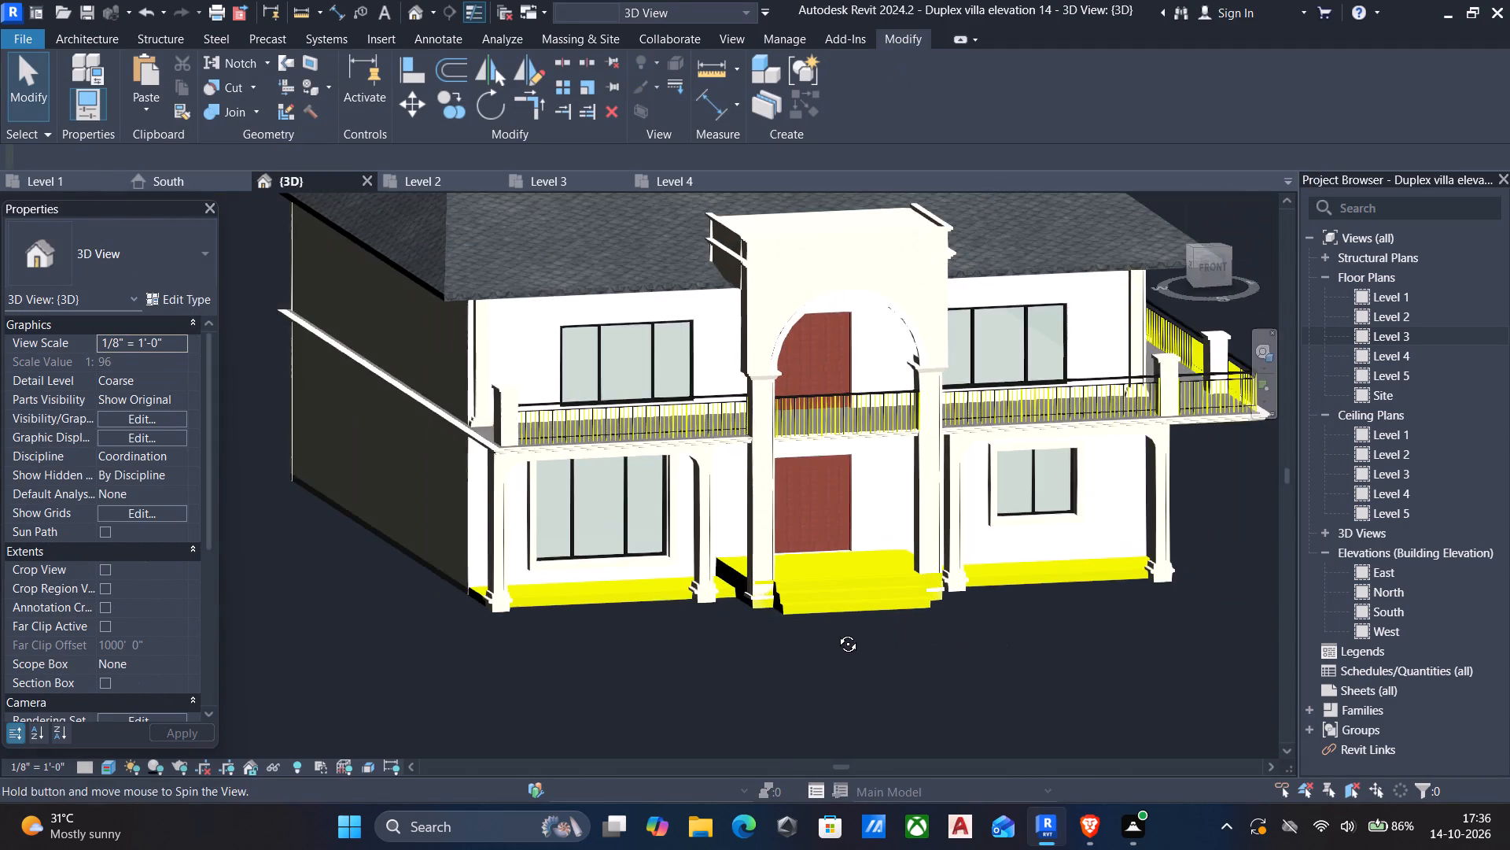
{"action": "middle_click_drag", "start_coordinate": [836, 632], "coordinate": [668, 630], "text": "shift"}
{"action": "middle_click_drag", "start_coordinate": [741, 550], "coordinate": [983, 501]}
{"action": "middle_click_drag", "start_coordinate": [967, 513], "coordinate": [925, 564]}
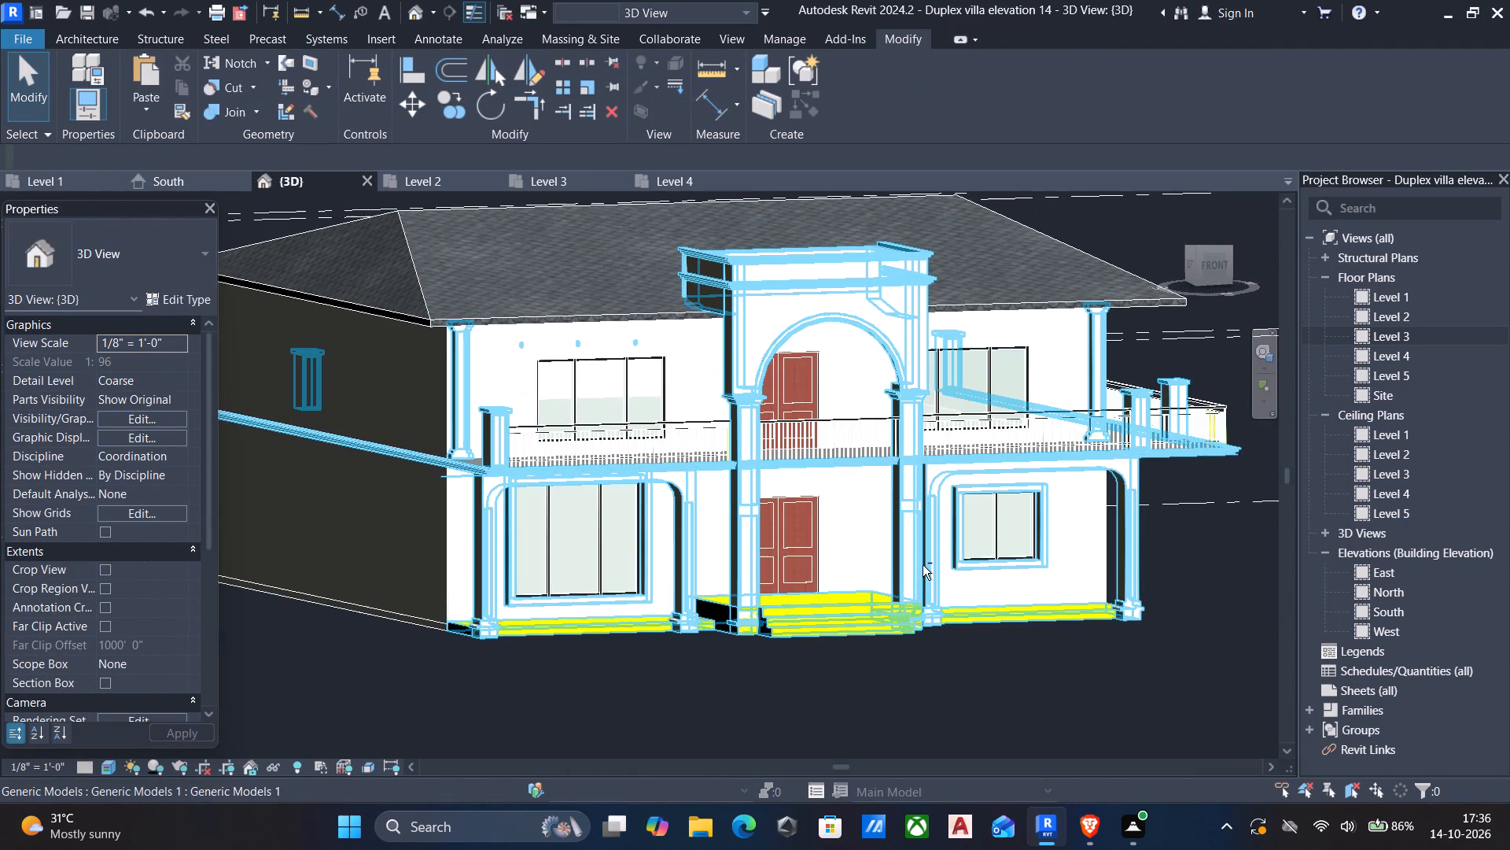
{"action": "middle_click_drag", "start_coordinate": [884, 523], "coordinate": [912, 469]}
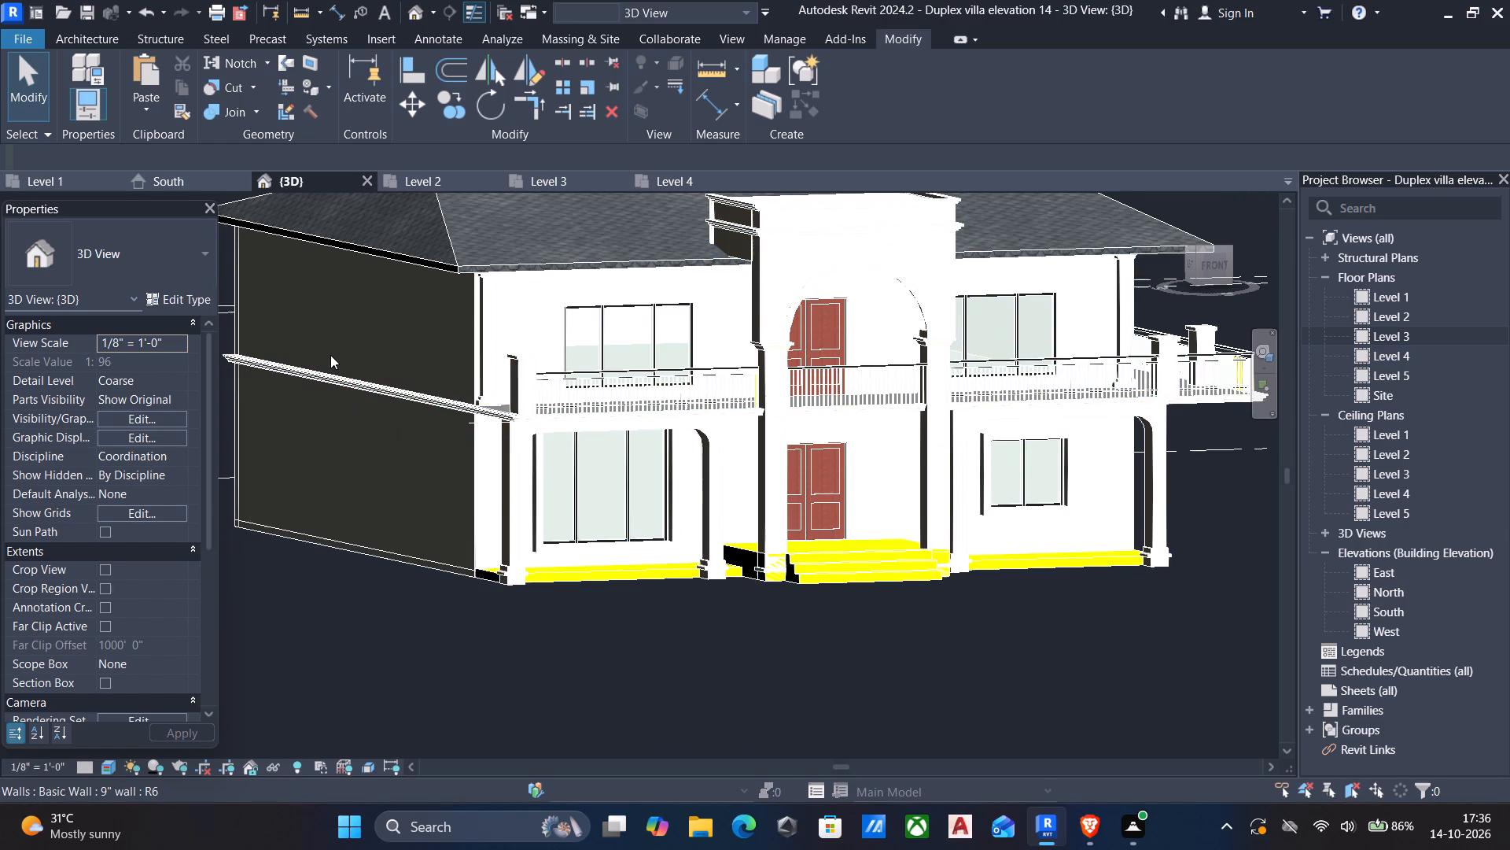
{"action": "scroll", "coordinate": [545, 349], "scroll_direction": "down", "scroll_amount": 3}
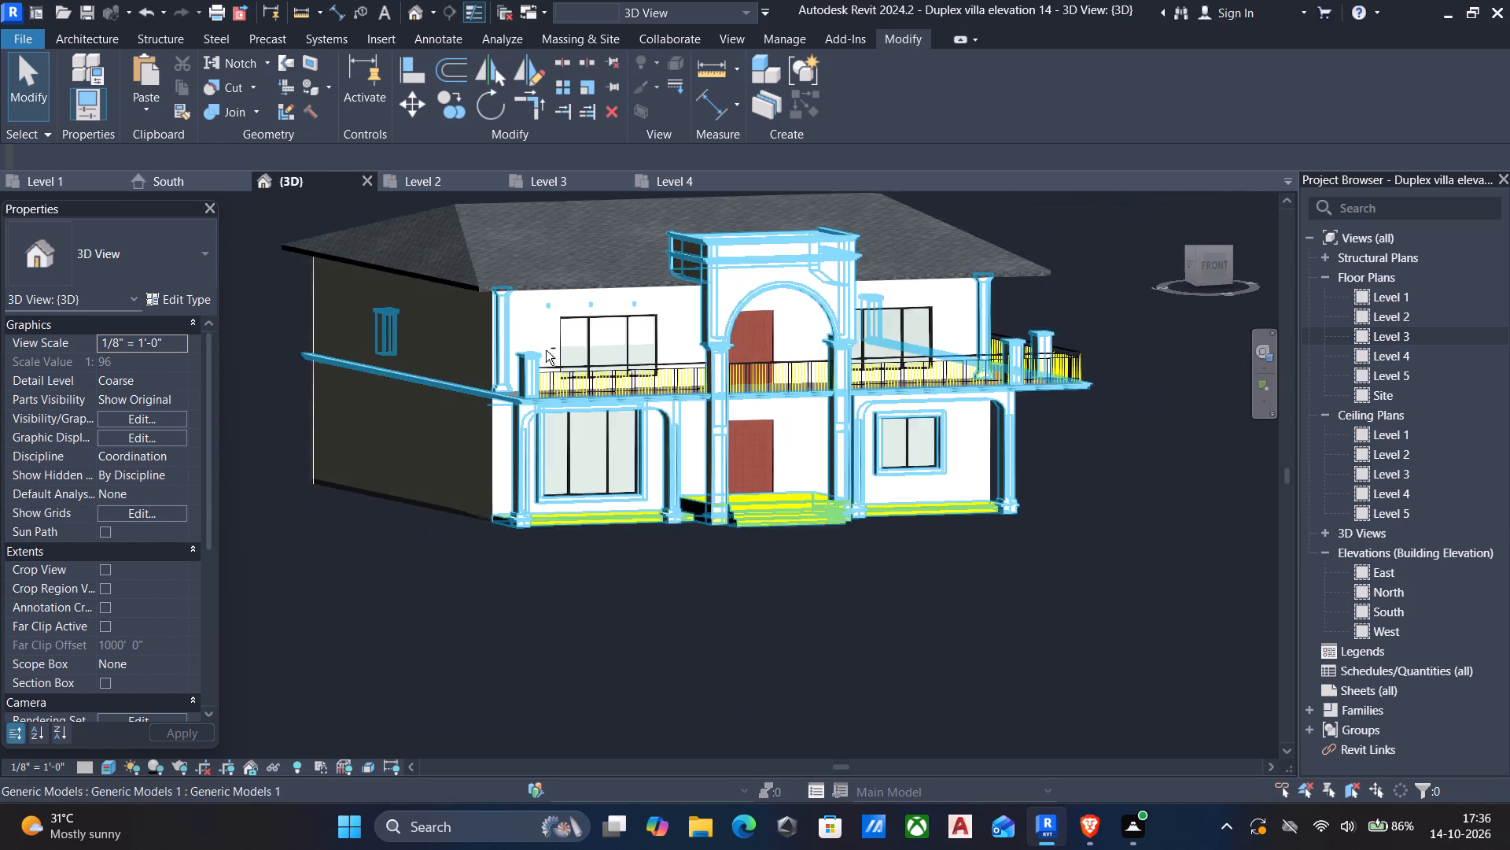
{"action": "middle_click_drag", "start_coordinate": [546, 350], "coordinate": [894, 458], "text": "shift"}
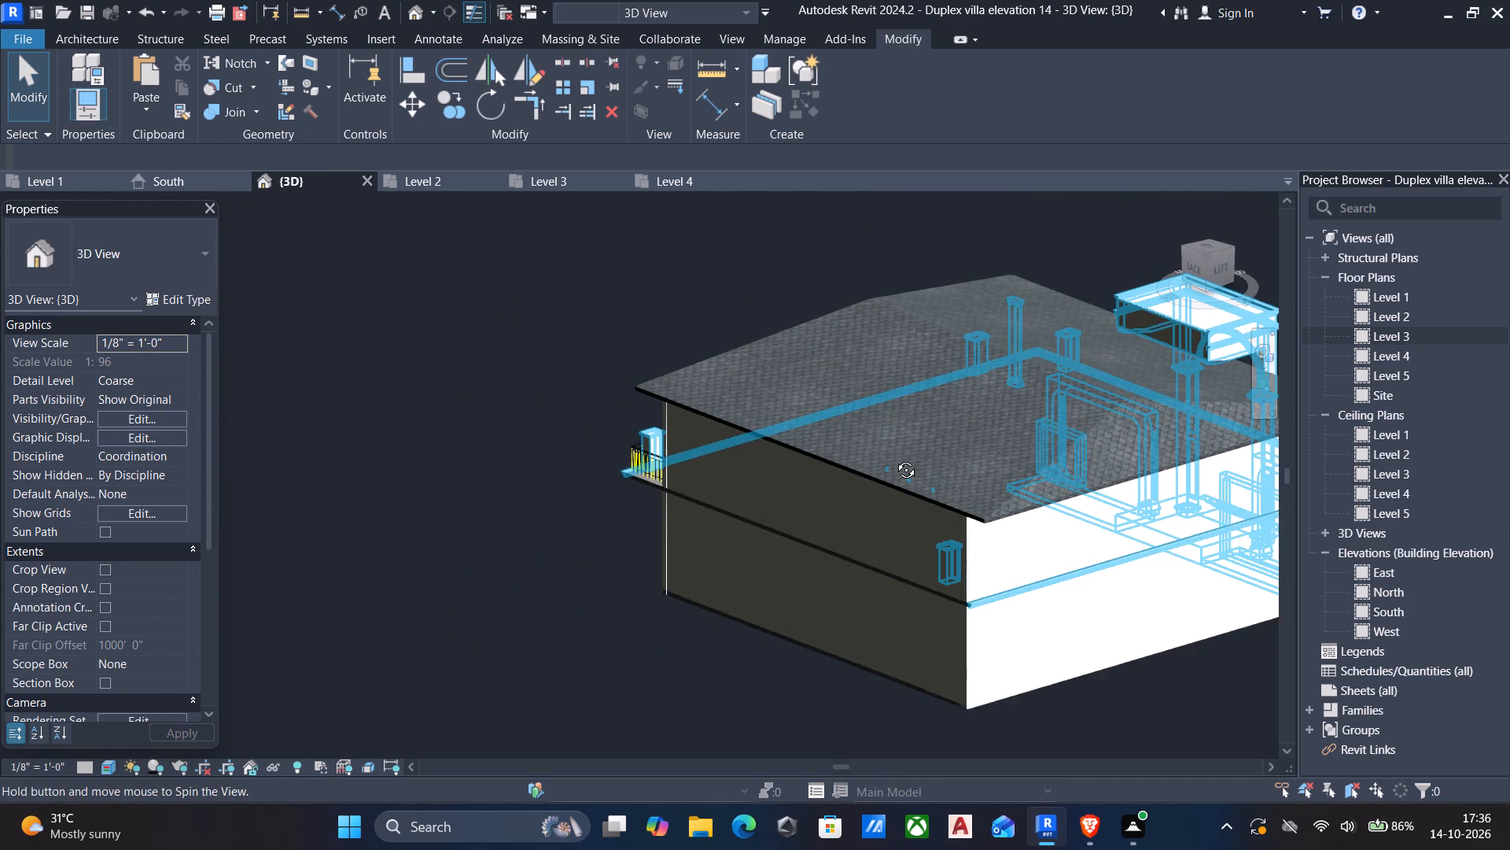
{"action": "middle_click_drag", "start_coordinate": [894, 458], "coordinate": [942, 473], "text": "shift"}
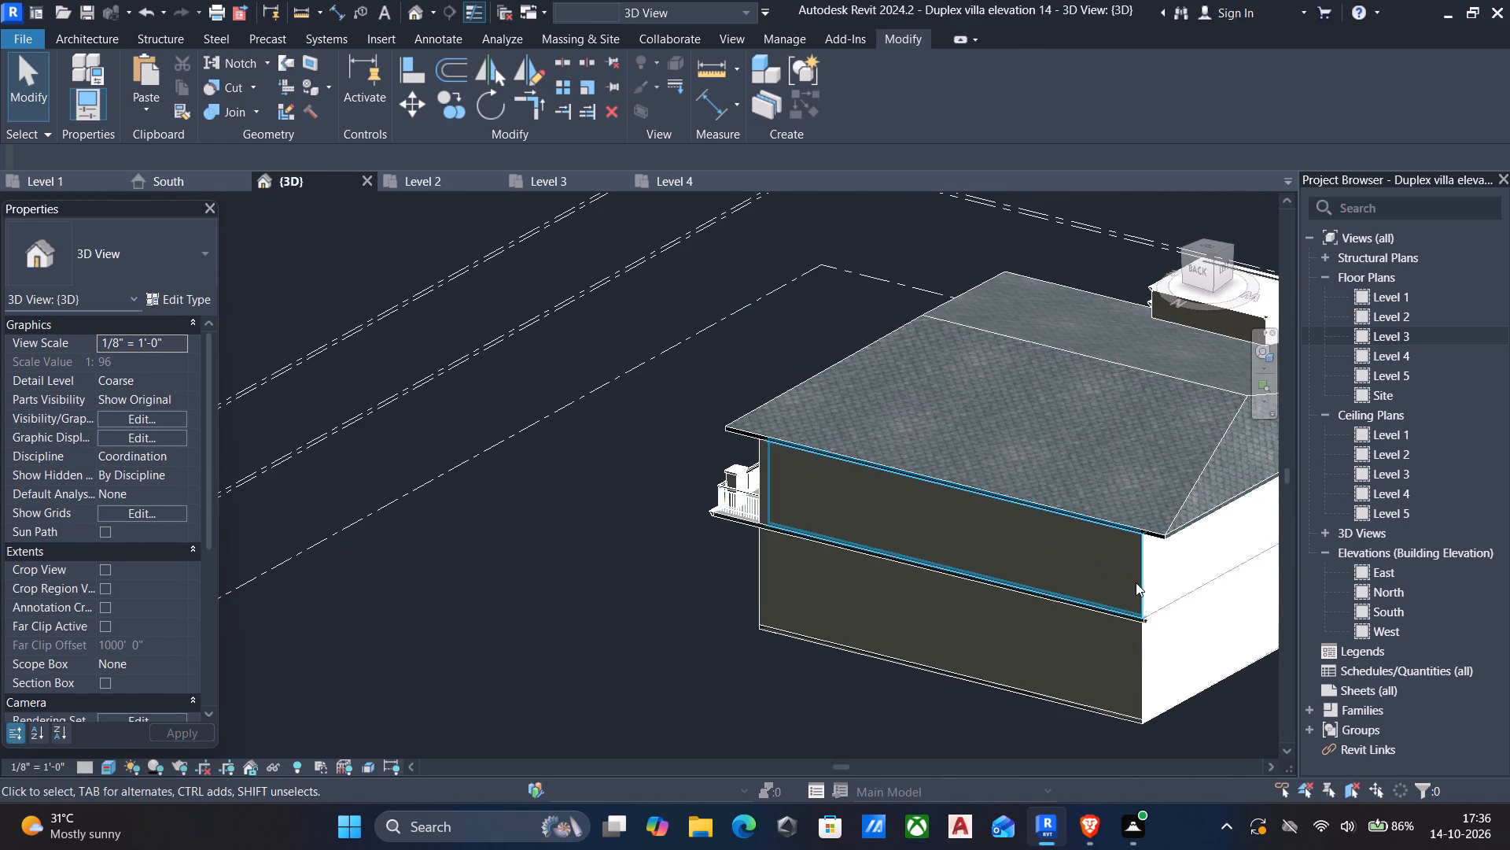
{"action": "middle_click_drag", "start_coordinate": [1132, 585], "coordinate": [779, 572], "text": "shift"}
{"action": "middle_click_drag", "start_coordinate": [876, 547], "coordinate": [936, 505]}
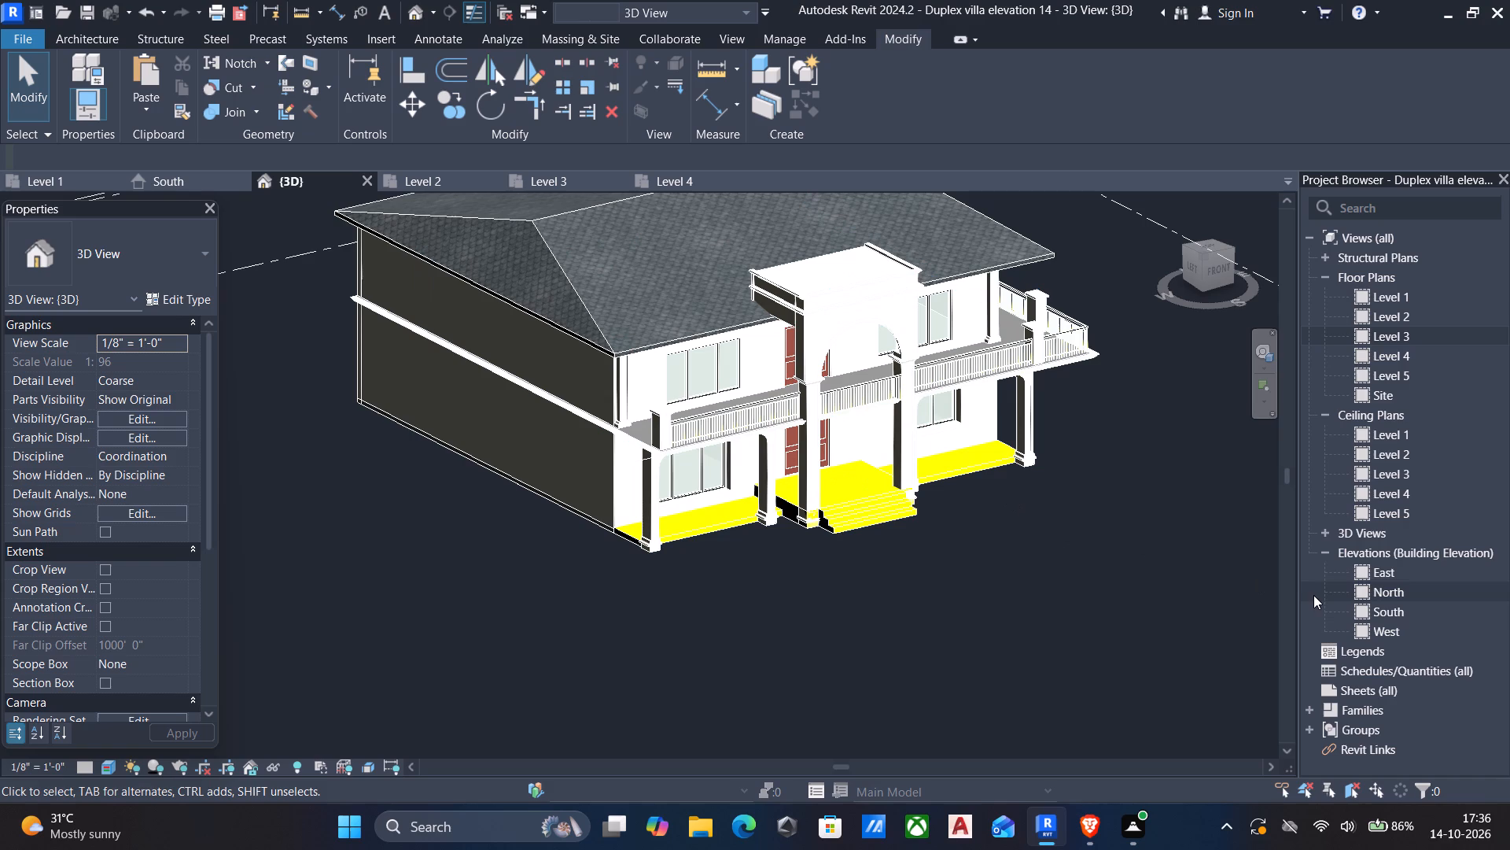
Assign the Earth material to the two plinth slabs flanking the entrance steps in the in-place model, and finish the model.
{"action": "middle_click_drag", "start_coordinate": [988, 598], "coordinate": [1048, 501]}
{"action": "scroll", "coordinate": [919, 512], "scroll_direction": "up", "scroll_amount": 4}
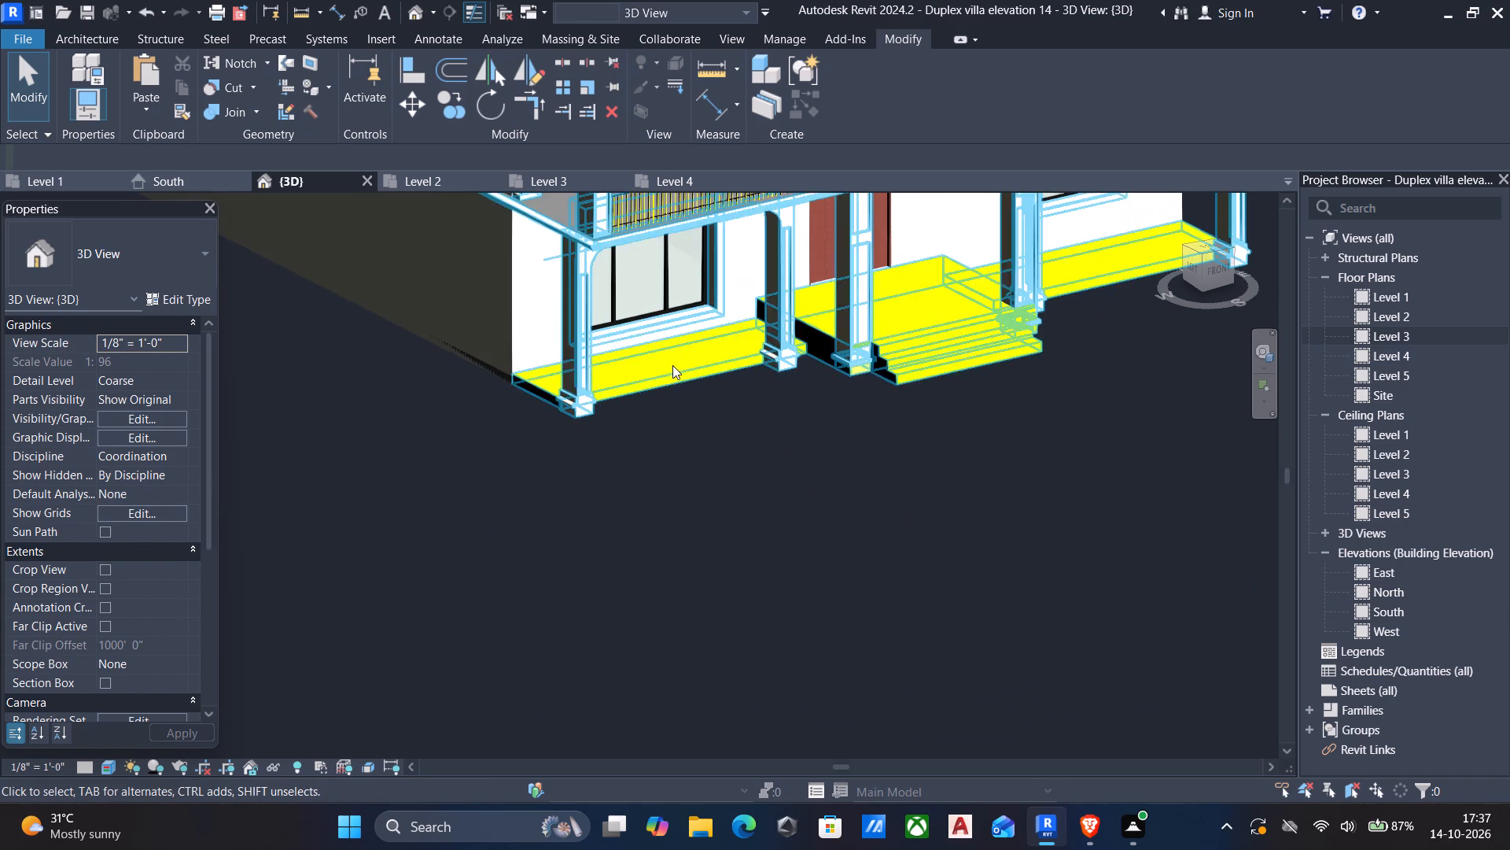
{"action": "left_click", "coordinate": [689, 368]}
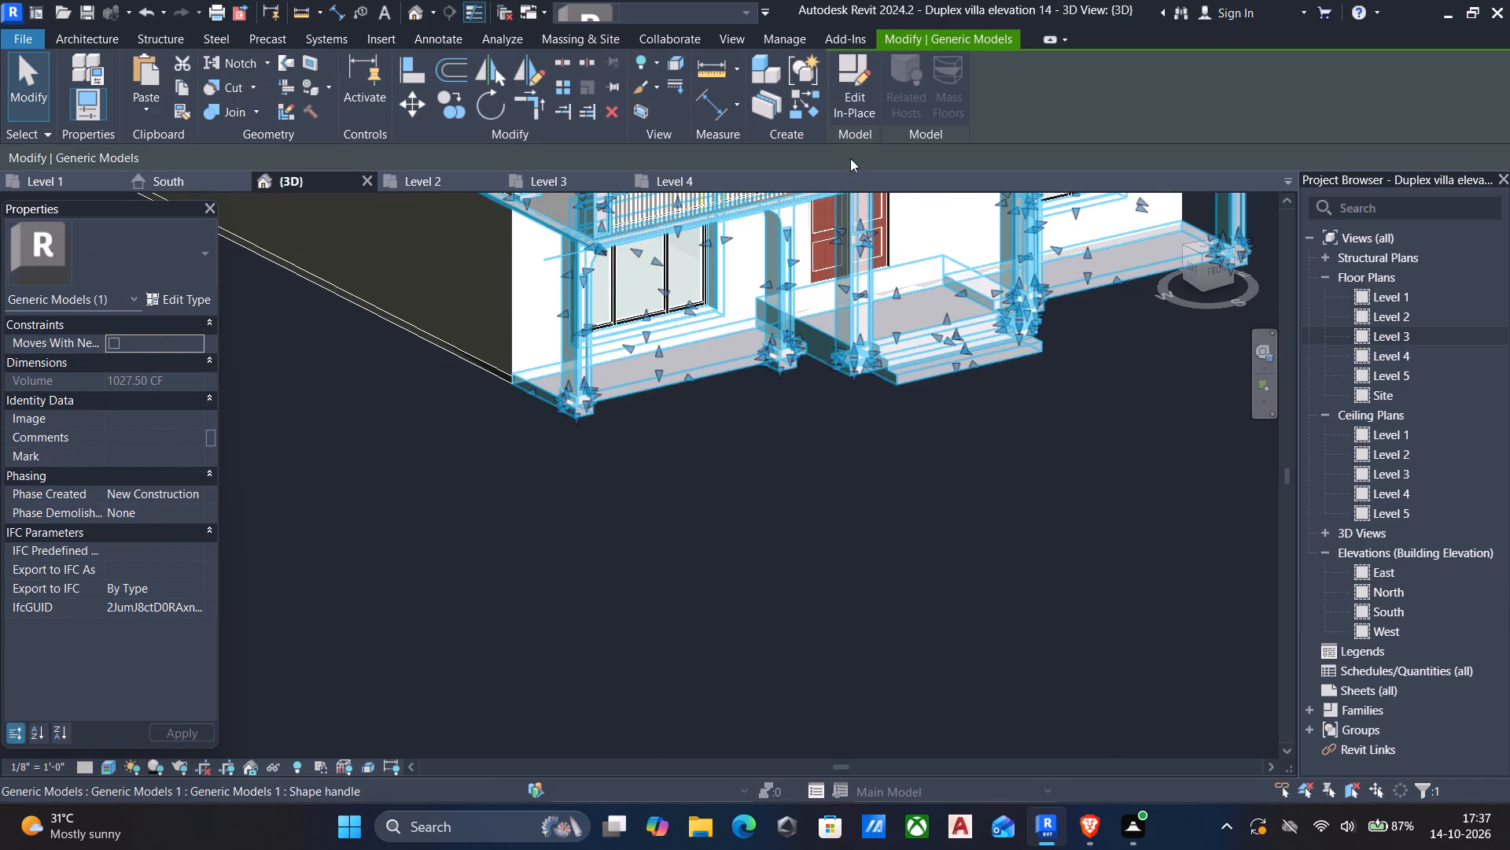
{"action": "left_click", "coordinate": [854, 92]}
{"action": "scroll", "coordinate": [714, 379], "scroll_direction": "up", "scroll_amount": 4}
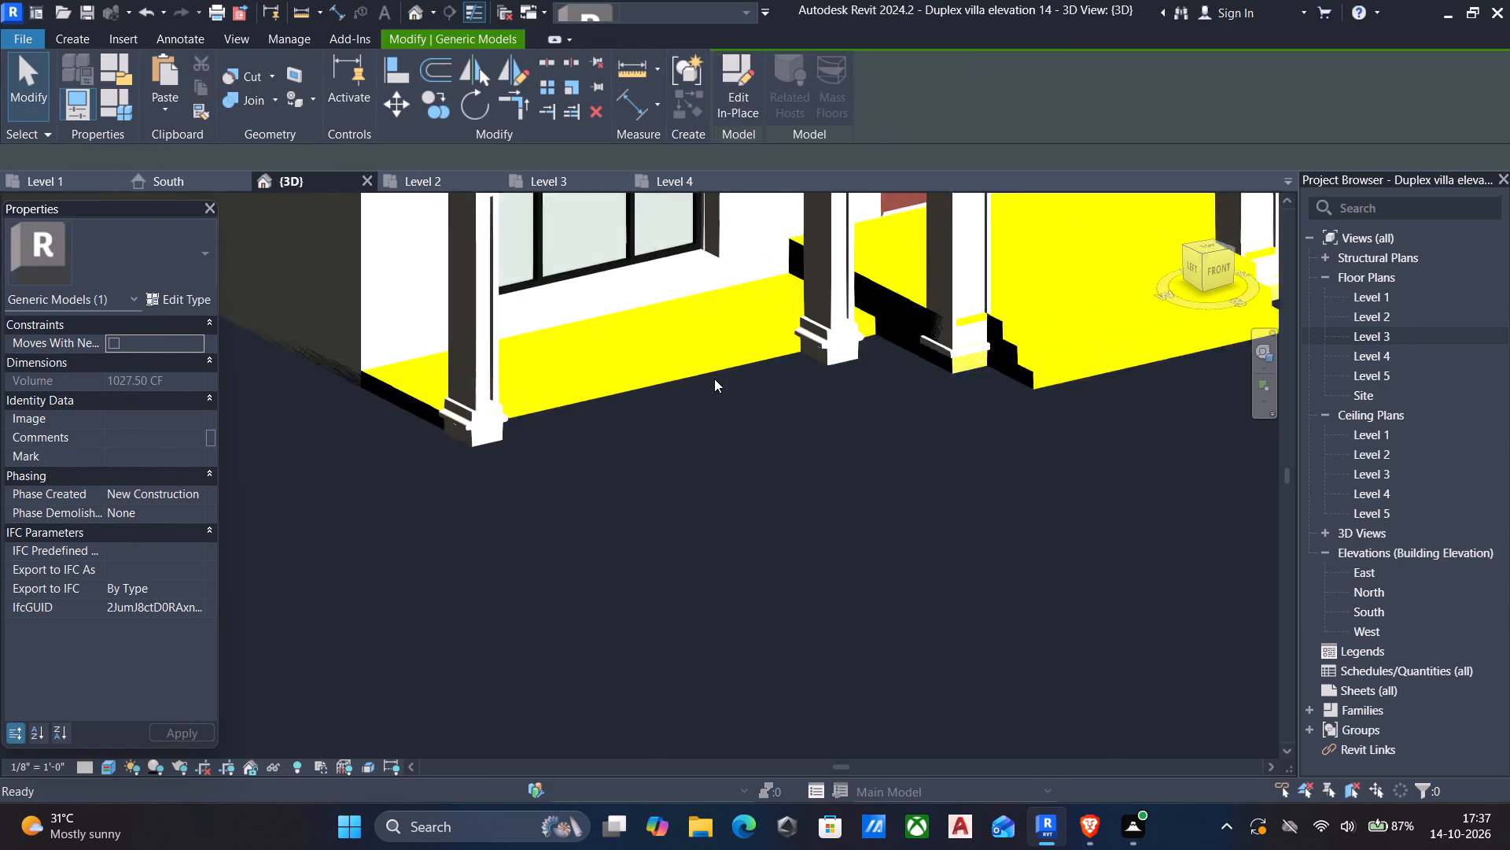
{"action": "scroll", "coordinate": [714, 379], "scroll_direction": "up", "scroll_amount": 1}
{"action": "left_click", "coordinate": [702, 352]}
{"action": "scroll", "coordinate": [795, 340], "scroll_direction": "down", "scroll_amount": 5}
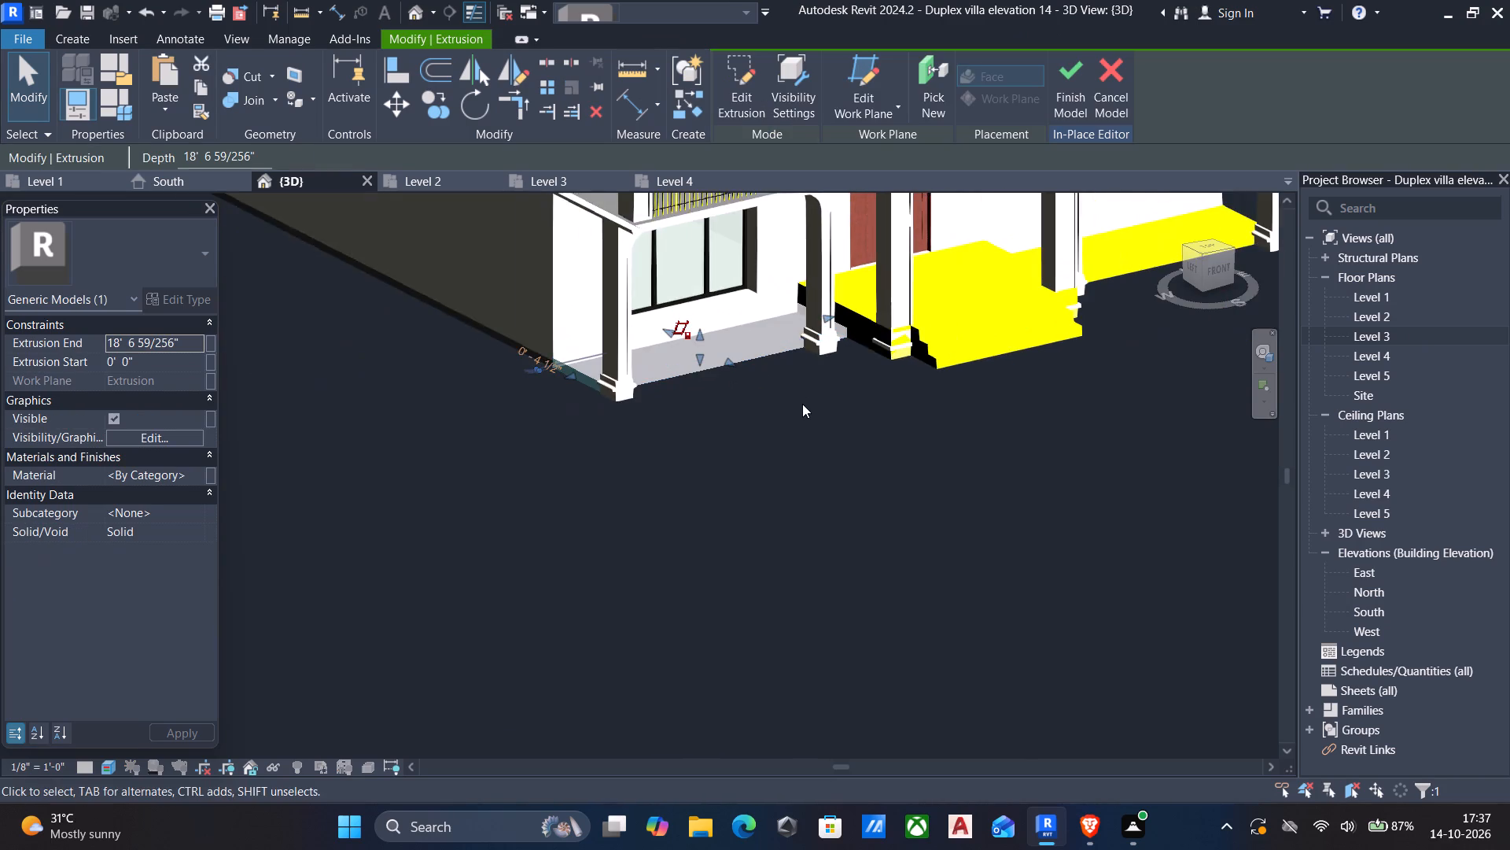
{"action": "middle_click_drag", "start_coordinate": [799, 404], "coordinate": [644, 441]}
{"action": "left_click", "coordinate": [959, 308], "text": "ctrl"}
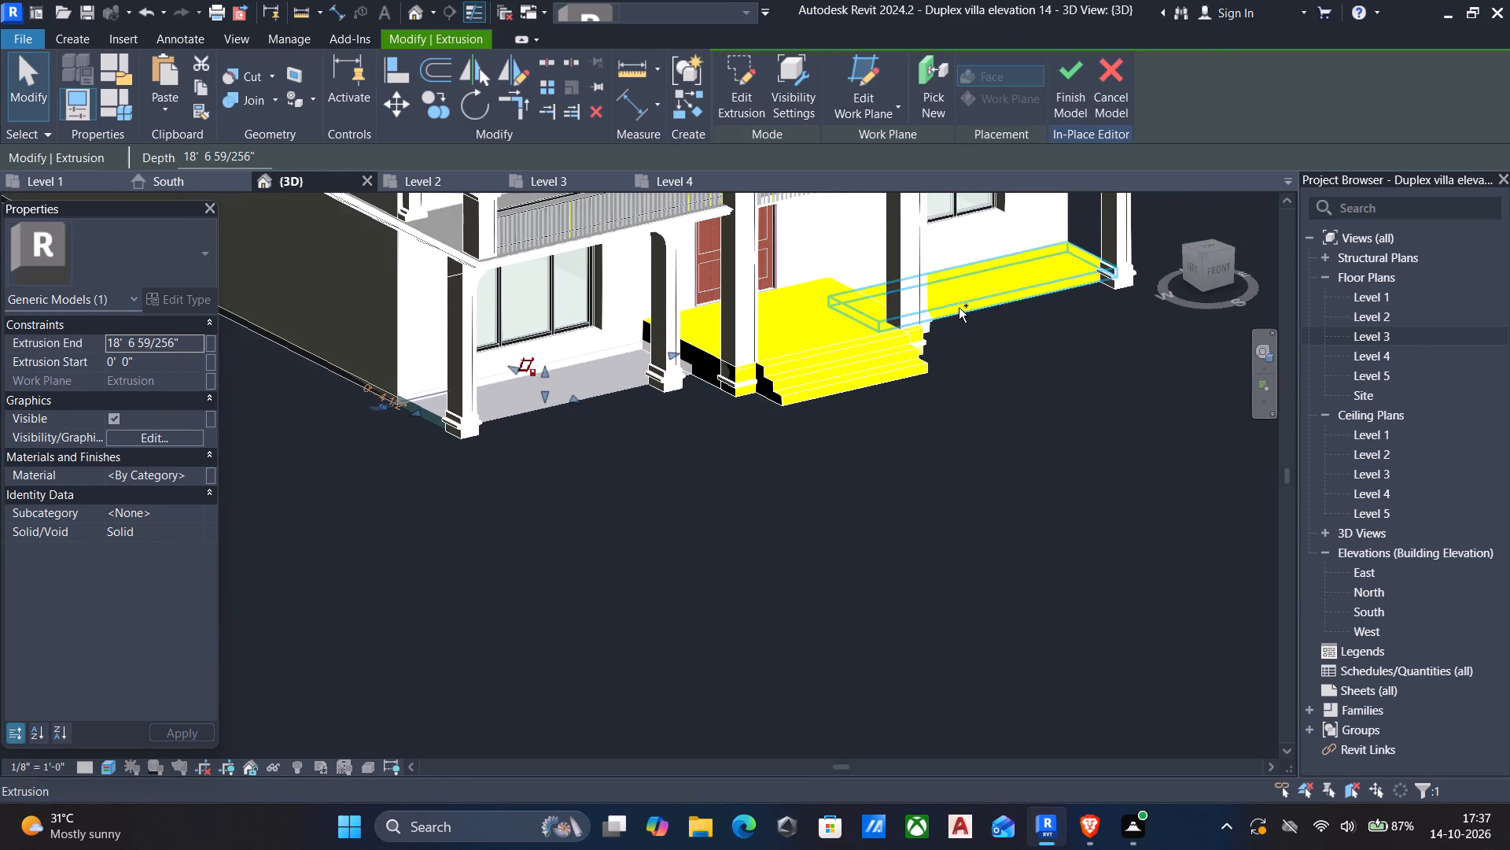
{"action": "left_click", "coordinate": [190, 476]}
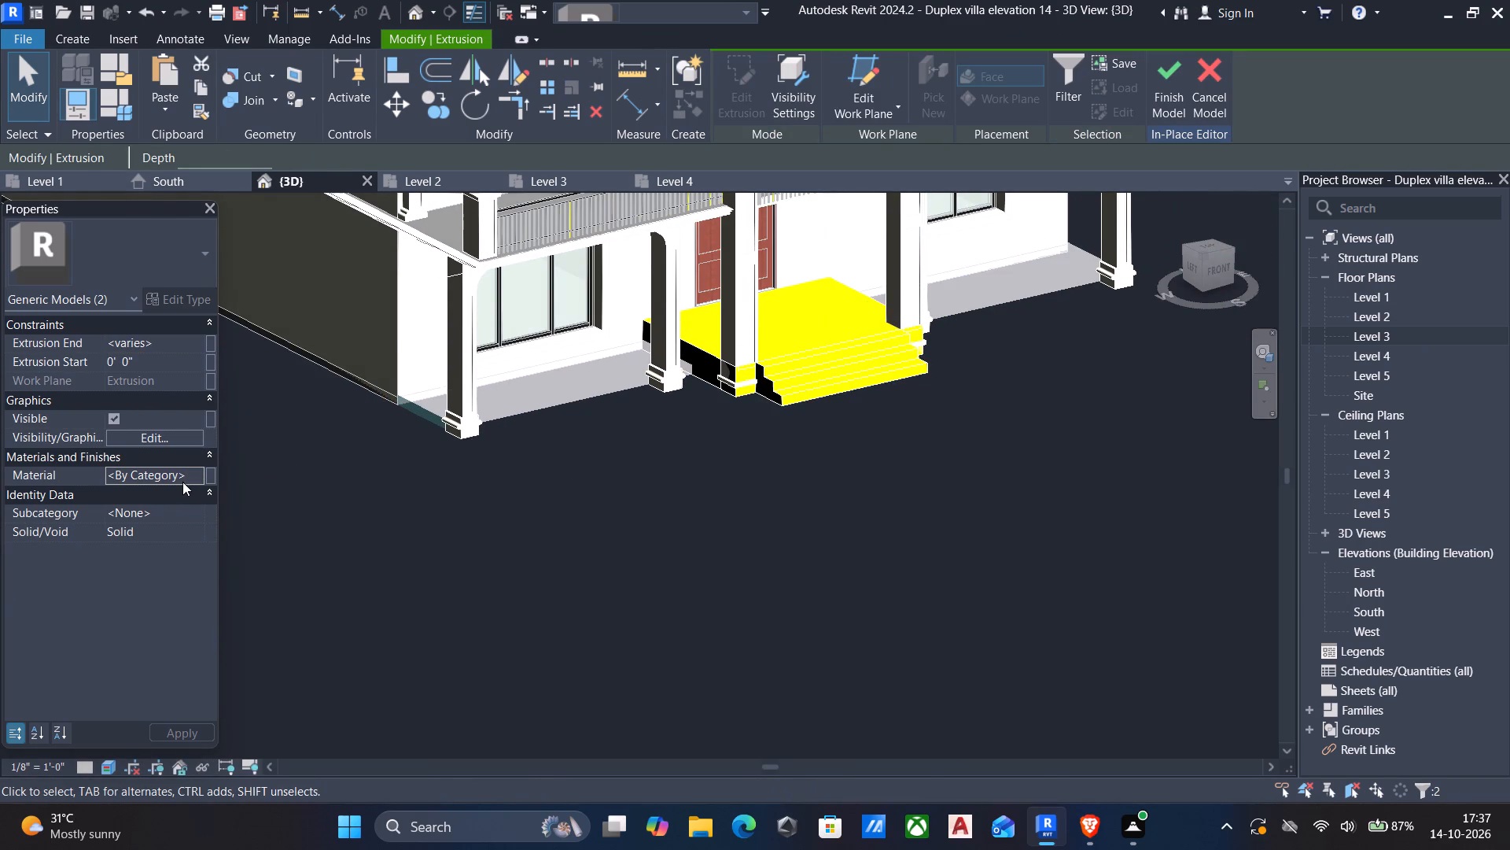
{"action": "left_click", "coordinate": [196, 471]}
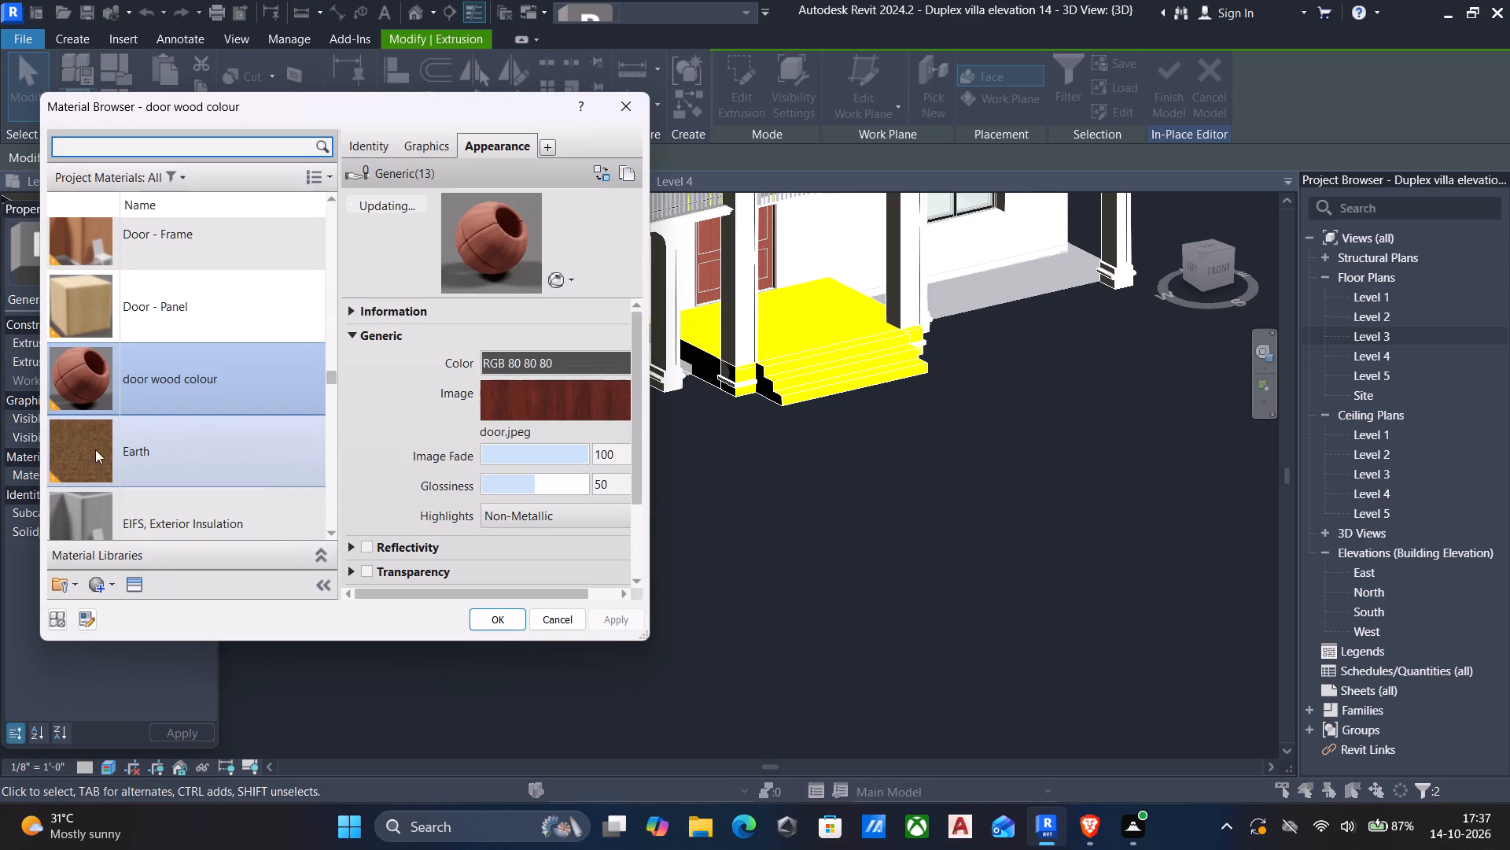
{"action": "scroll", "coordinate": [151, 428], "scroll_direction": "down", "scroll_amount": 2}
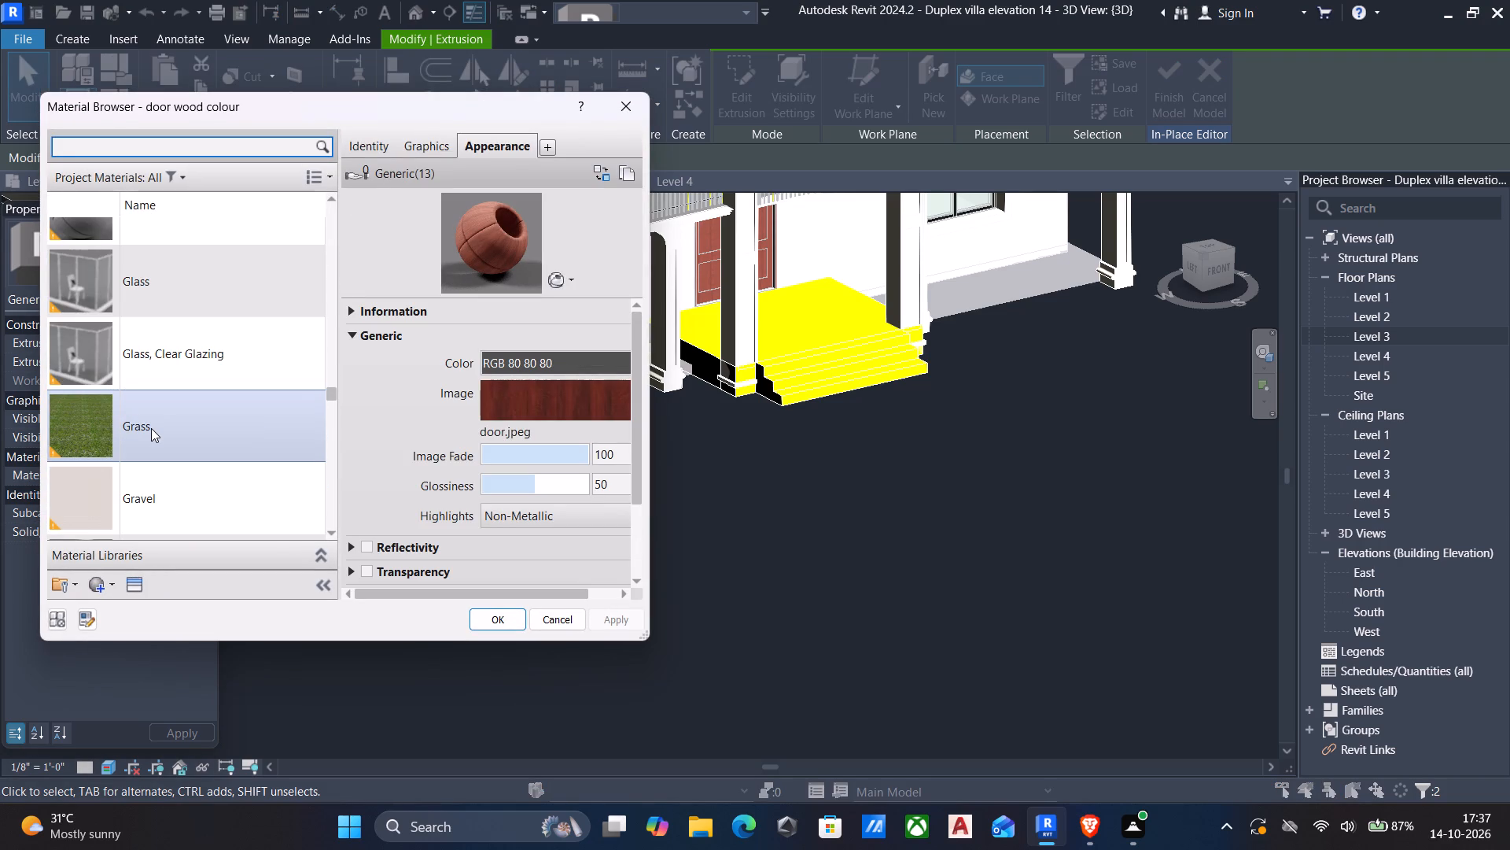
{"action": "scroll", "coordinate": [151, 428], "scroll_direction": "down", "scroll_amount": 8}
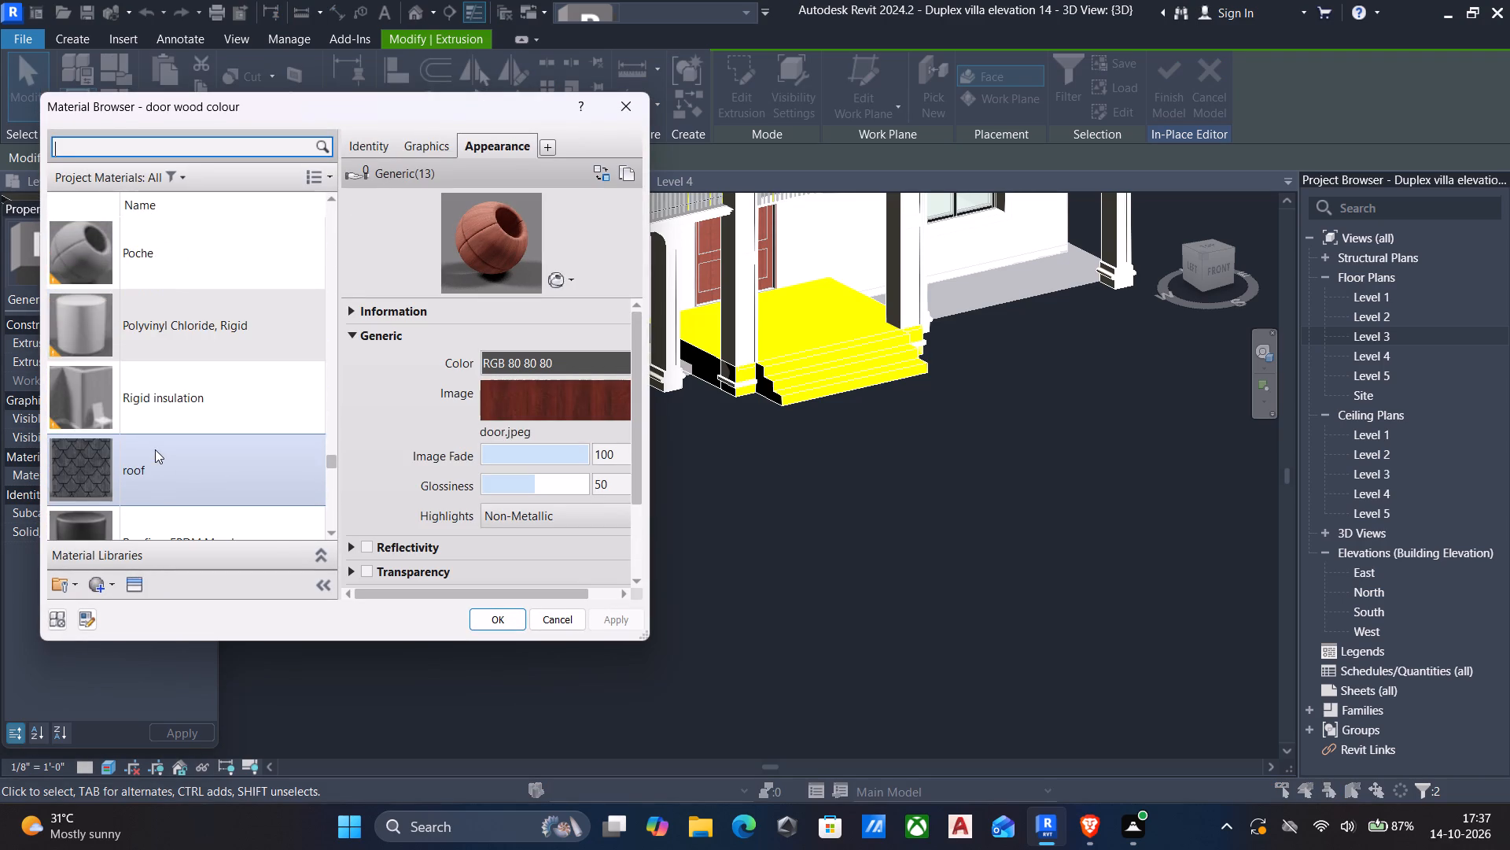
{"action": "scroll", "coordinate": [155, 449], "scroll_direction": "down", "scroll_amount": 14}
{"action": "scroll", "coordinate": [157, 456], "scroll_direction": "up", "scroll_amount": 1}
{"action": "scroll", "coordinate": [157, 456], "scroll_direction": "down", "scroll_amount": 3}
{"action": "scroll", "coordinate": [157, 456], "scroll_direction": "up", "scroll_amount": 9}
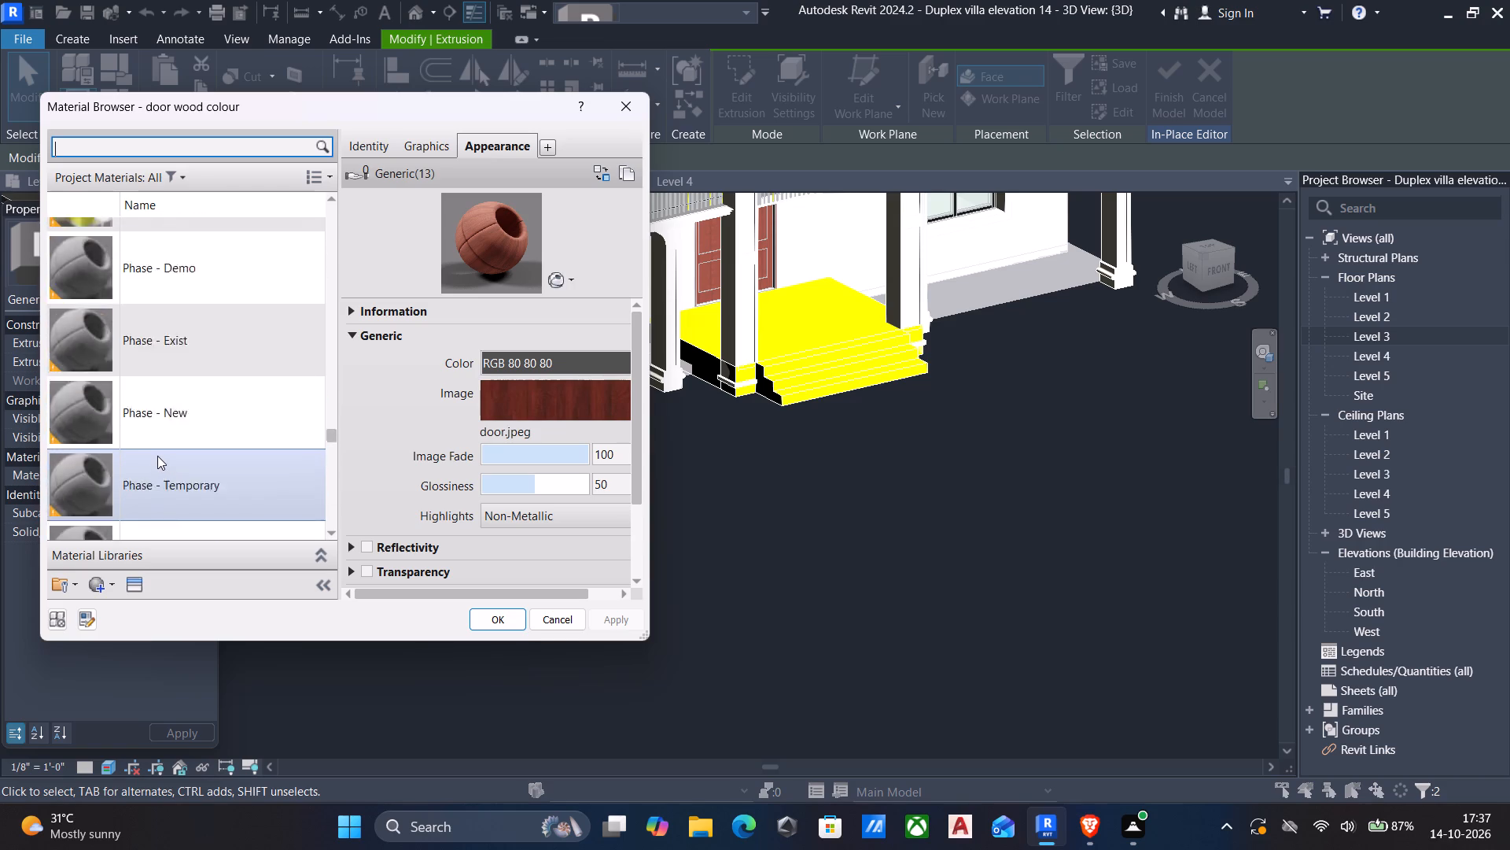
{"action": "scroll", "coordinate": [157, 456], "scroll_direction": "up", "scroll_amount": 7}
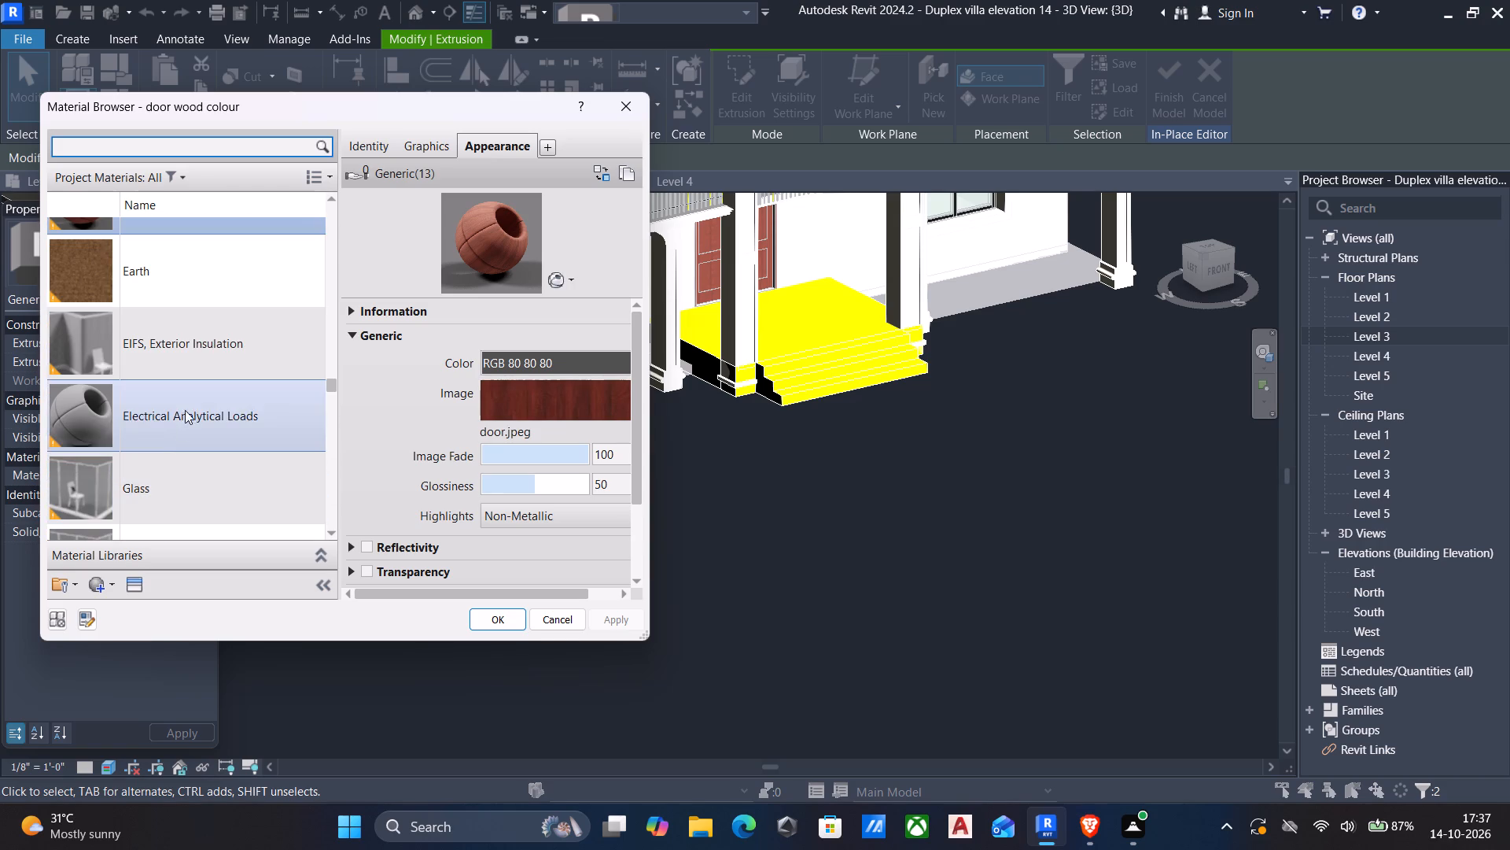
{"action": "scroll", "coordinate": [153, 282], "scroll_direction": "up", "scroll_amount": 5}
{"action": "scroll", "coordinate": [154, 286], "scroll_direction": "down", "scroll_amount": 4}
{"action": "left_click", "coordinate": [225, 469]}
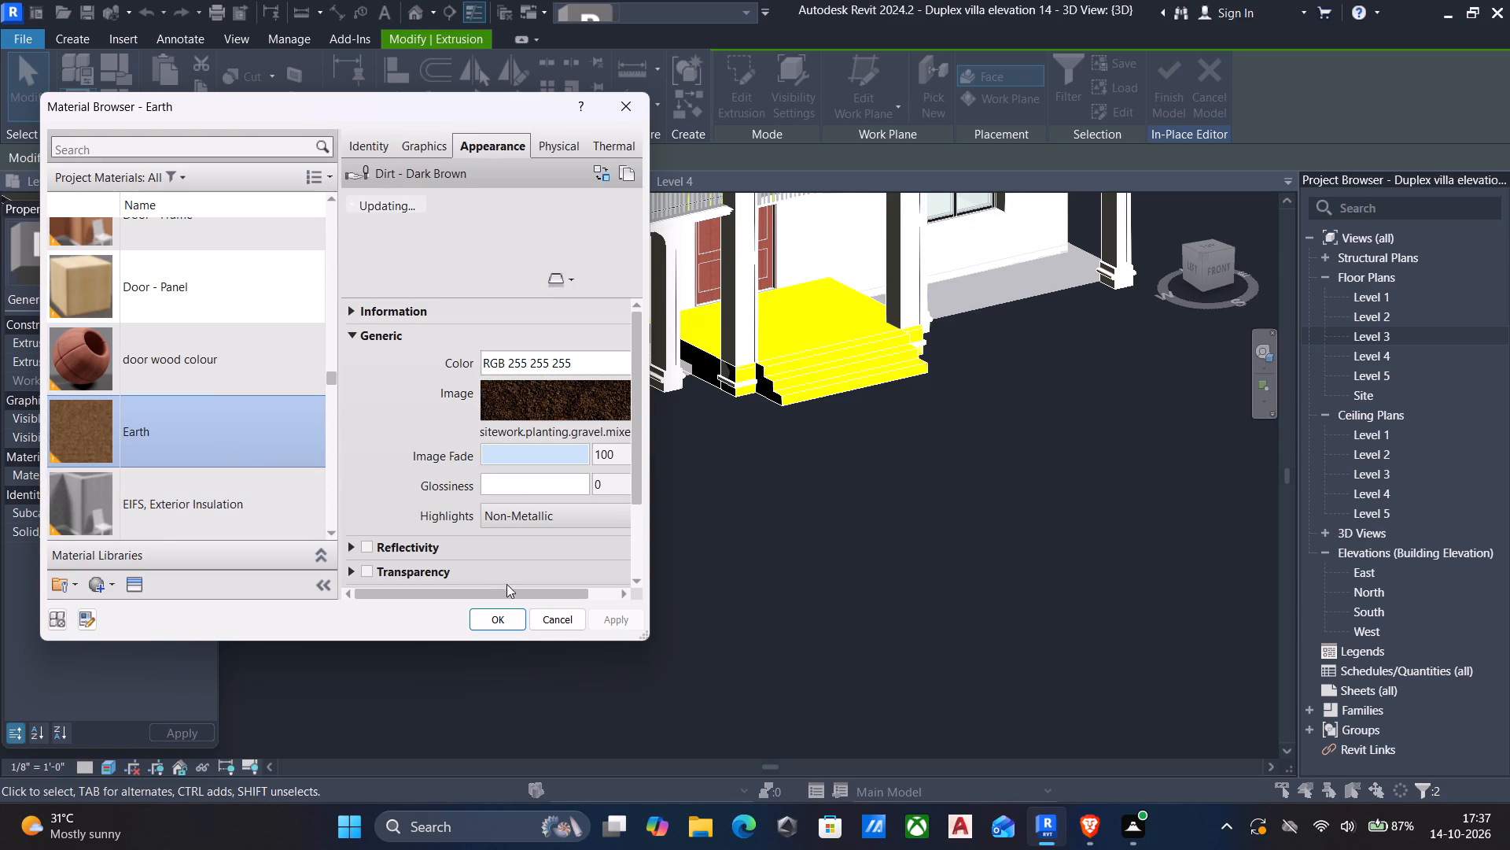
{"action": "left_click", "coordinate": [516, 614]}
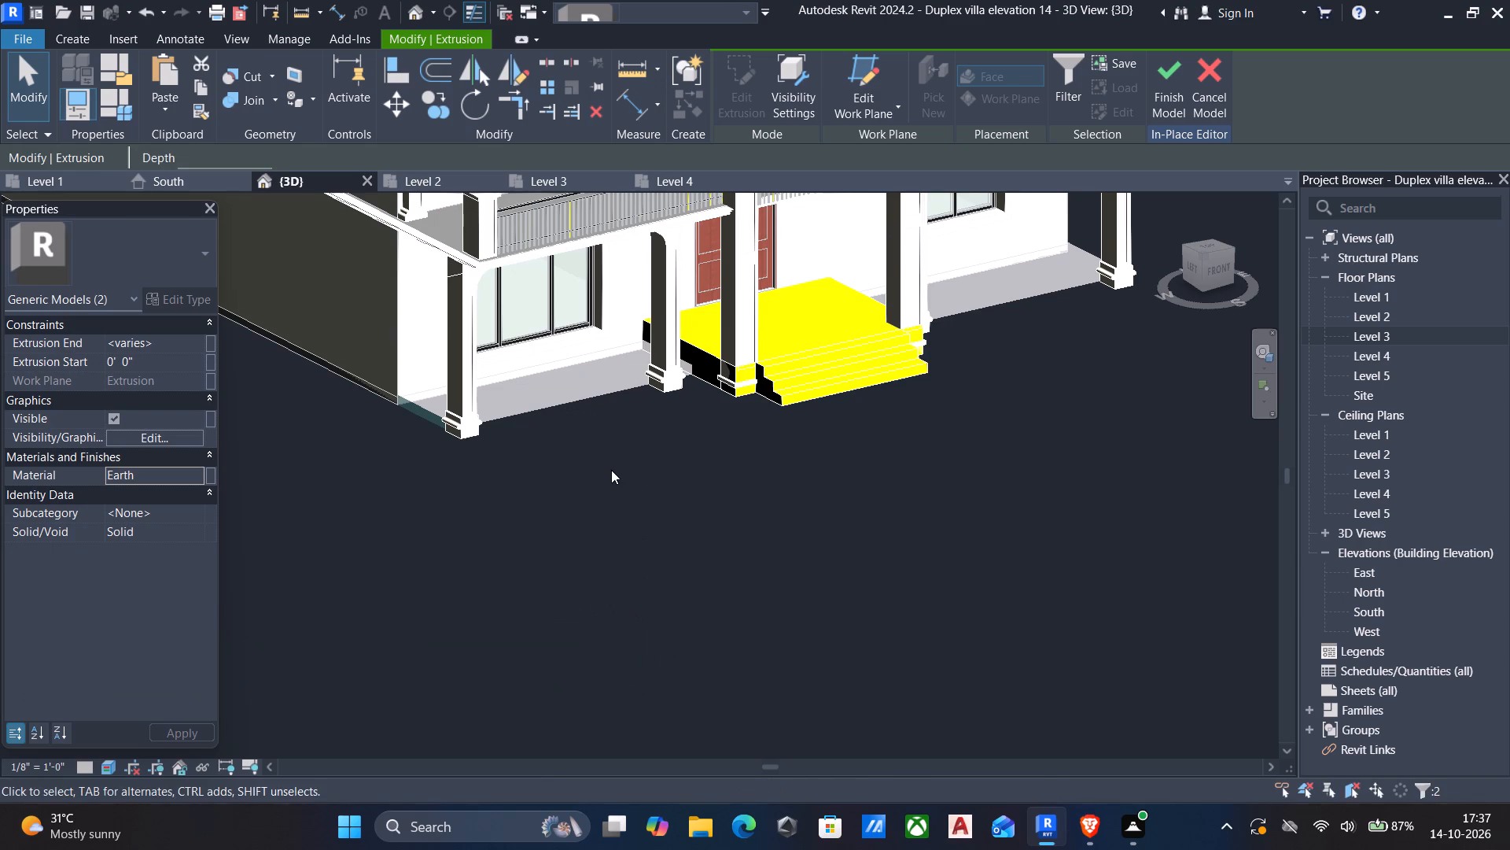
{"action": "left_click", "coordinate": [1166, 94]}
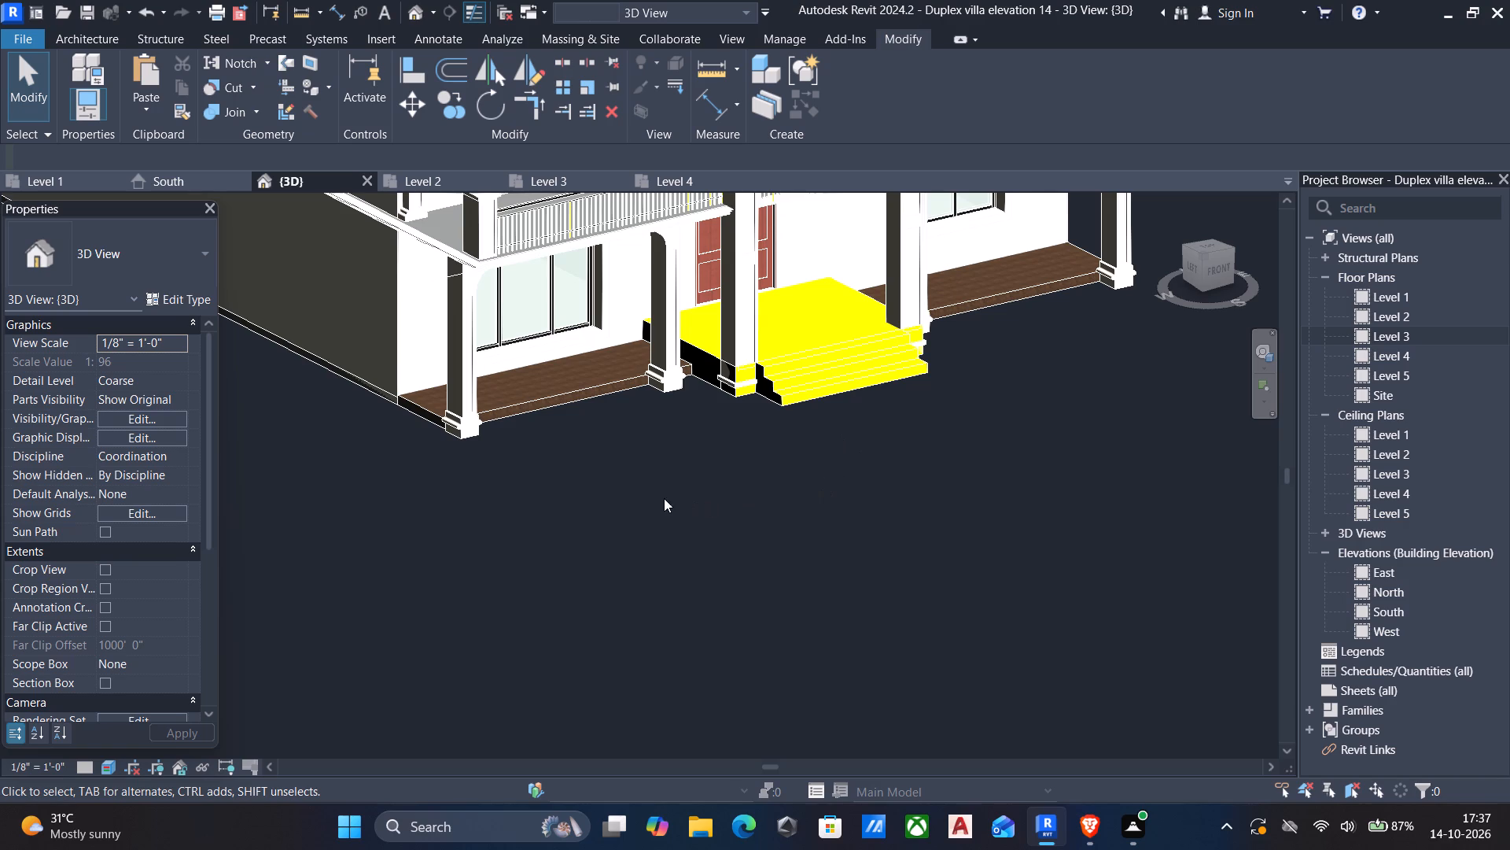
Examine the Earth texture on the veranda plinth close up, on its top surface and front edge.
{"action": "scroll", "coordinate": [750, 387], "scroll_direction": "up", "scroll_amount": 4}
{"action": "middle_click_drag", "start_coordinate": [487, 397], "coordinate": [515, 478]}
{"action": "scroll", "coordinate": [536, 438], "scroll_direction": "up", "scroll_amount": 6}
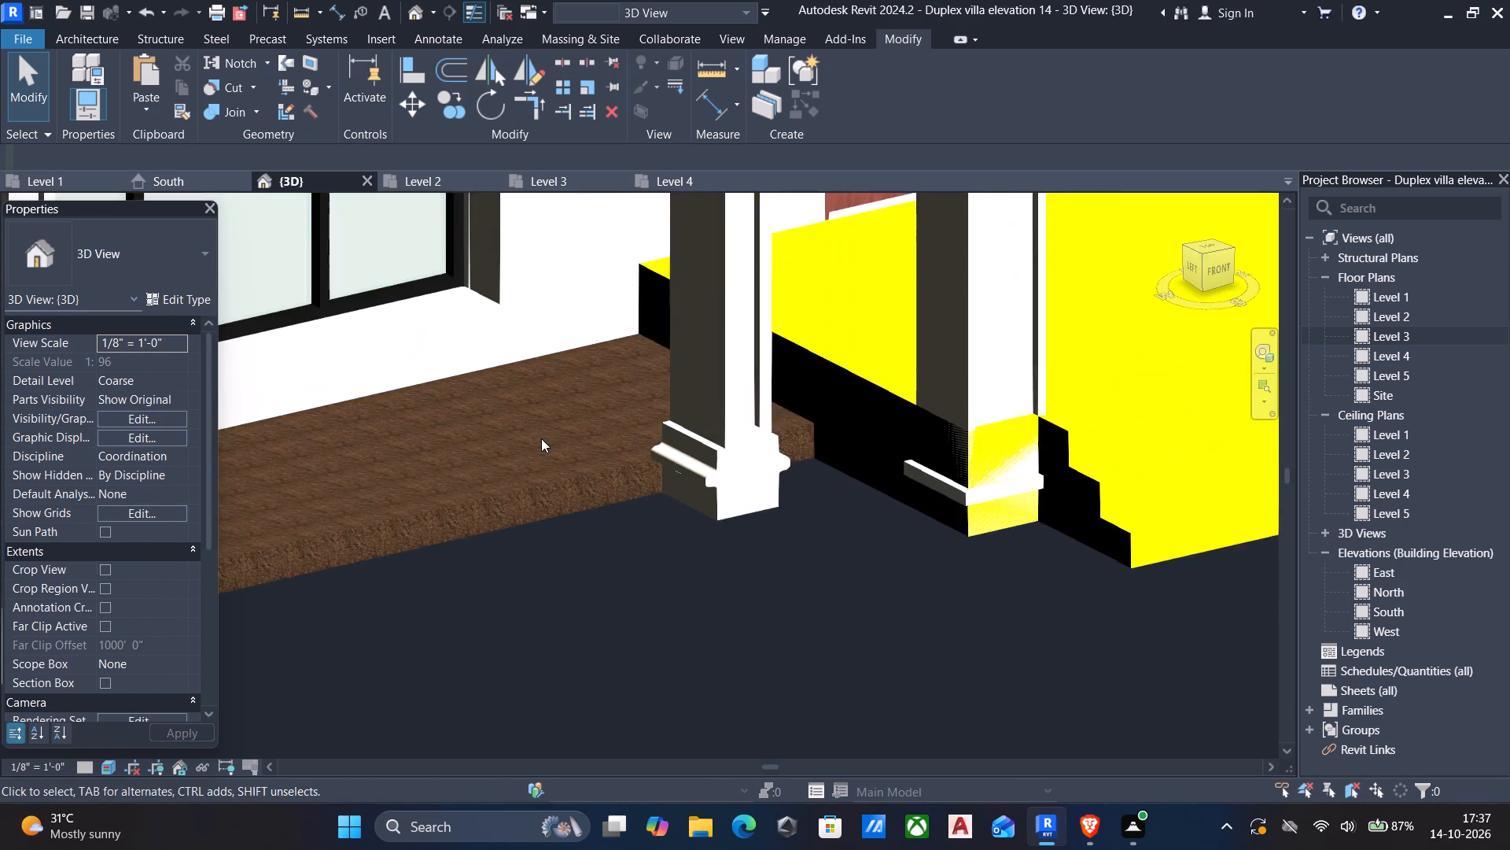
{"action": "scroll", "coordinate": [541, 438], "scroll_direction": "up", "scroll_amount": 9}
{"action": "scroll", "coordinate": [756, 574], "scroll_direction": "up", "scroll_amount": 1}
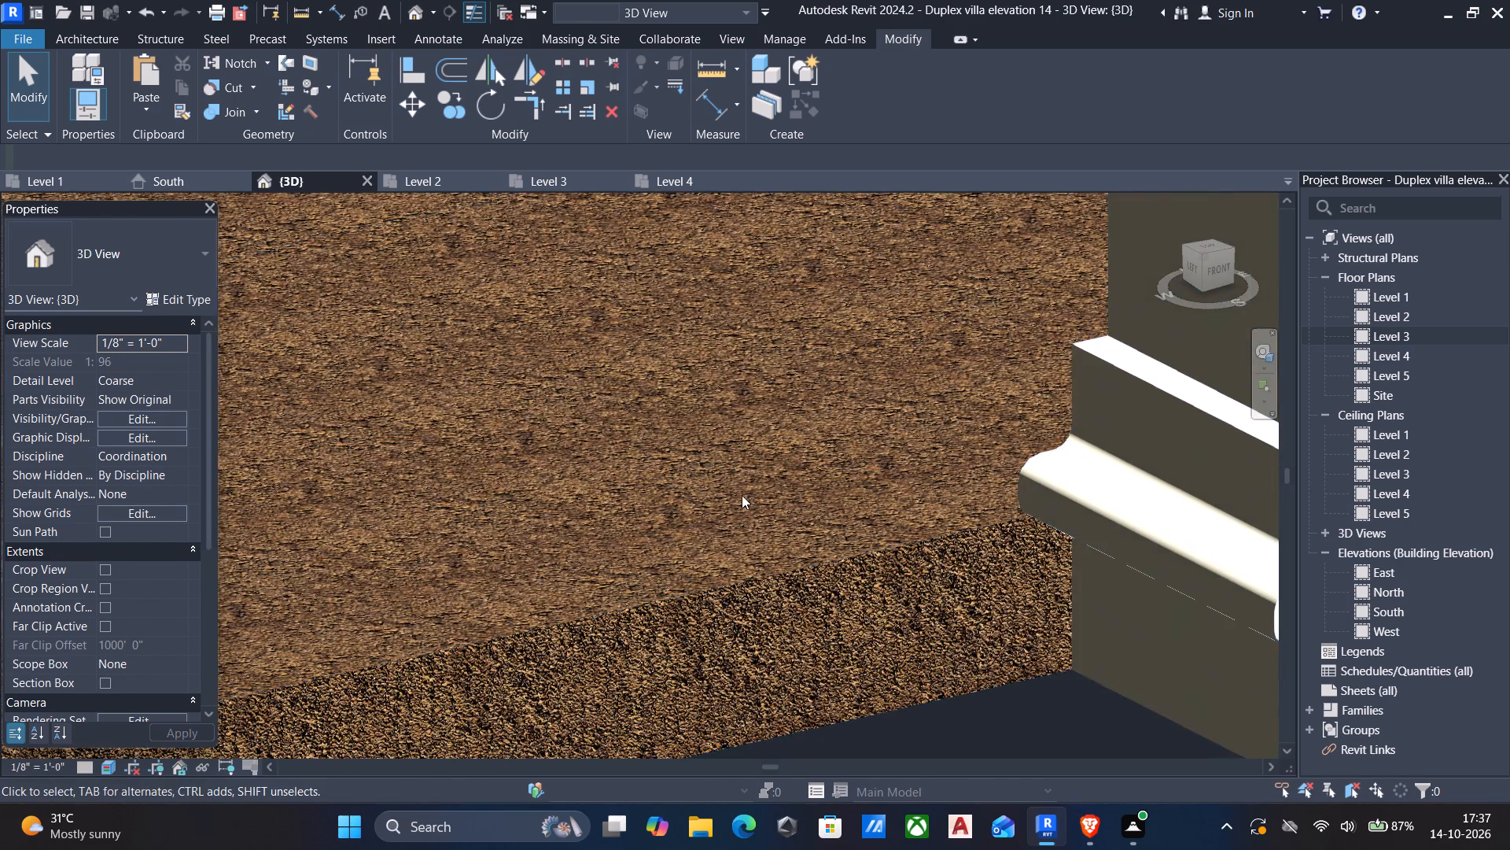
{"action": "scroll", "coordinate": [742, 495], "scroll_direction": "up", "scroll_amount": 6}
{"action": "scroll", "coordinate": [799, 529], "scroll_direction": "down", "scroll_amount": 8}
{"action": "middle_click_drag", "start_coordinate": [801, 524], "coordinate": [795, 481]}
{"action": "scroll", "coordinate": [795, 481], "scroll_direction": "down", "scroll_amount": 7}
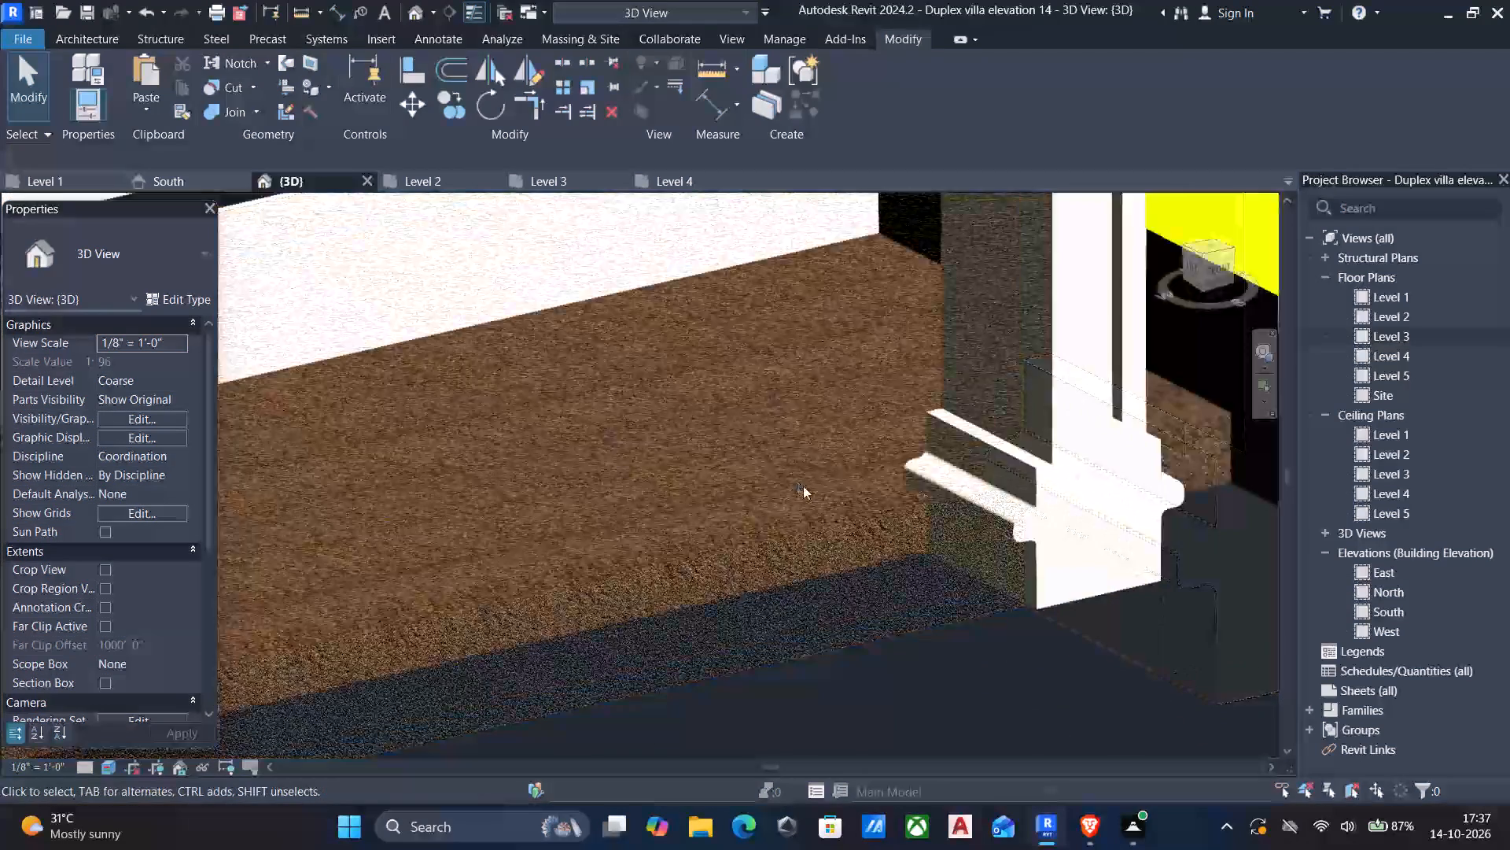
{"action": "scroll", "coordinate": [803, 486], "scroll_direction": "down", "scroll_amount": 5}
Reopen the in-place model and, from the entrance platform and steps' material, create a new material named tiless.
{"action": "middle_click_drag", "start_coordinate": [802, 486], "coordinate": [444, 438]}
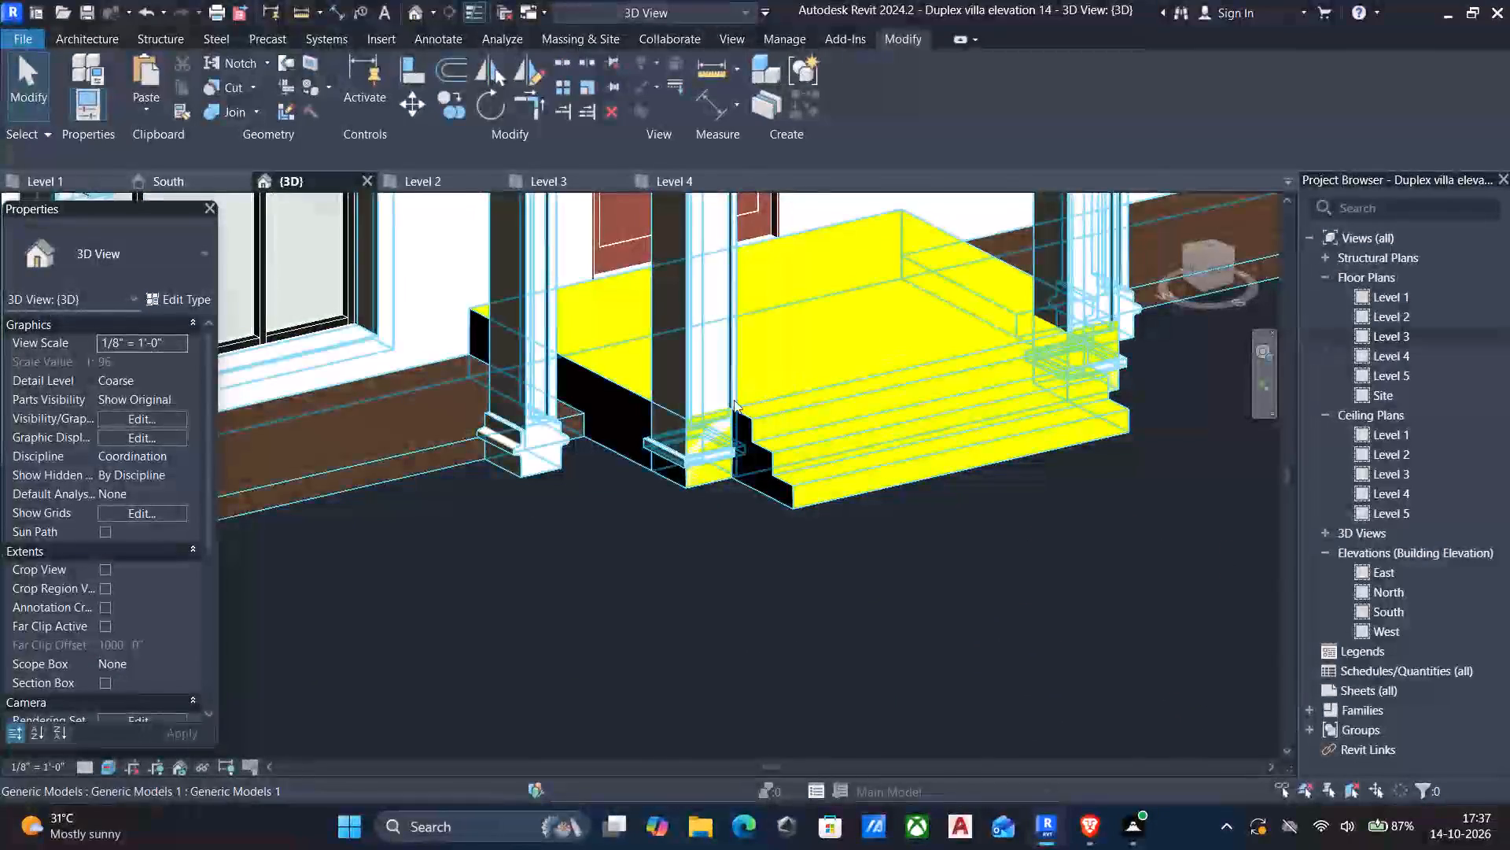
{"action": "left_click", "coordinate": [613, 390]}
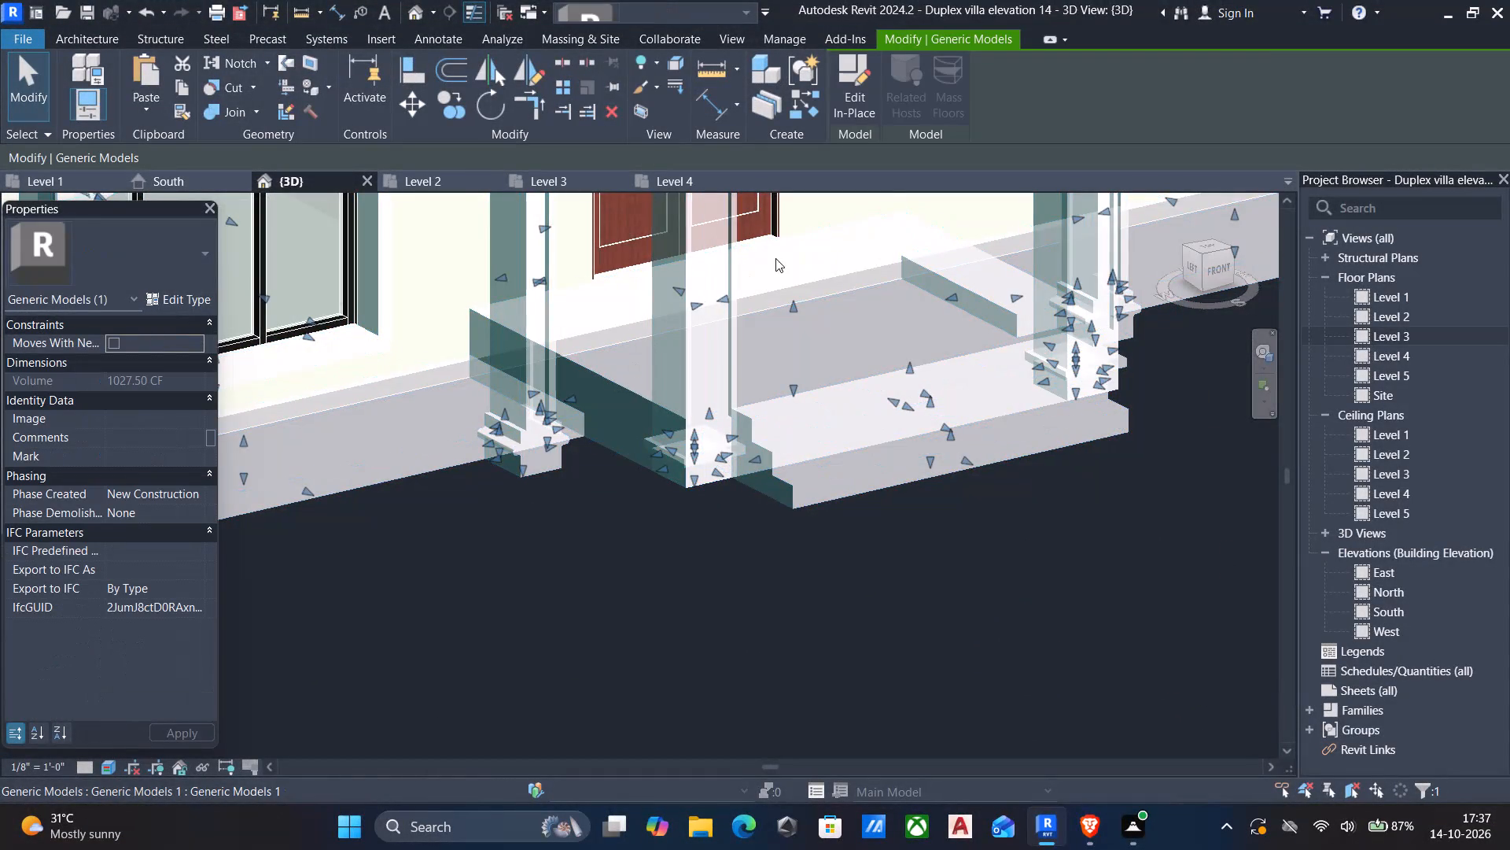
{"action": "left_click", "coordinate": [840, 69]}
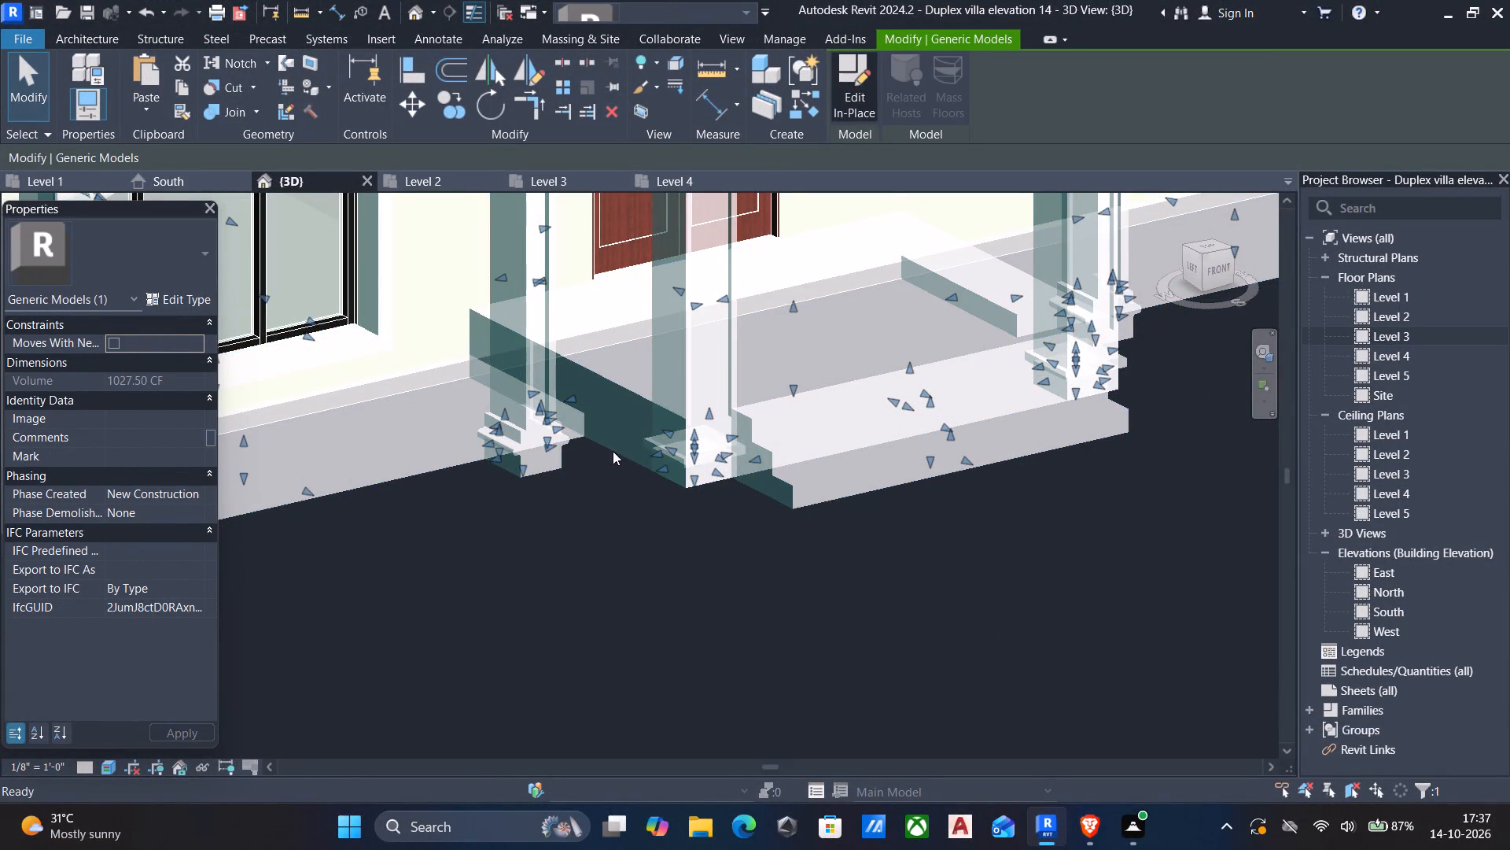
{"action": "left_click", "coordinate": [620, 385]}
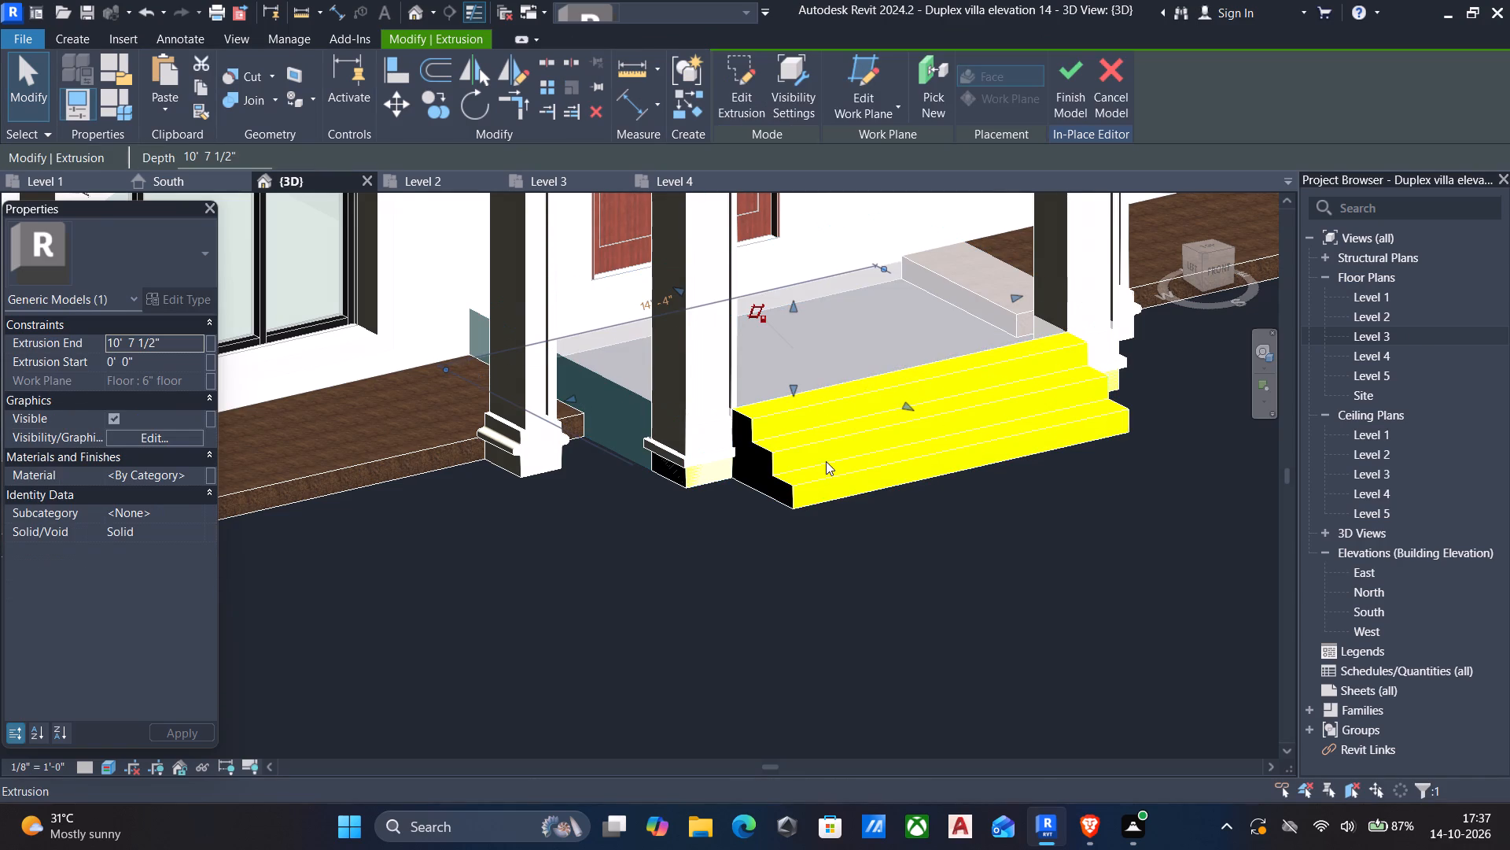
{"action": "left_click", "coordinate": [819, 479], "text": "ctrl"}
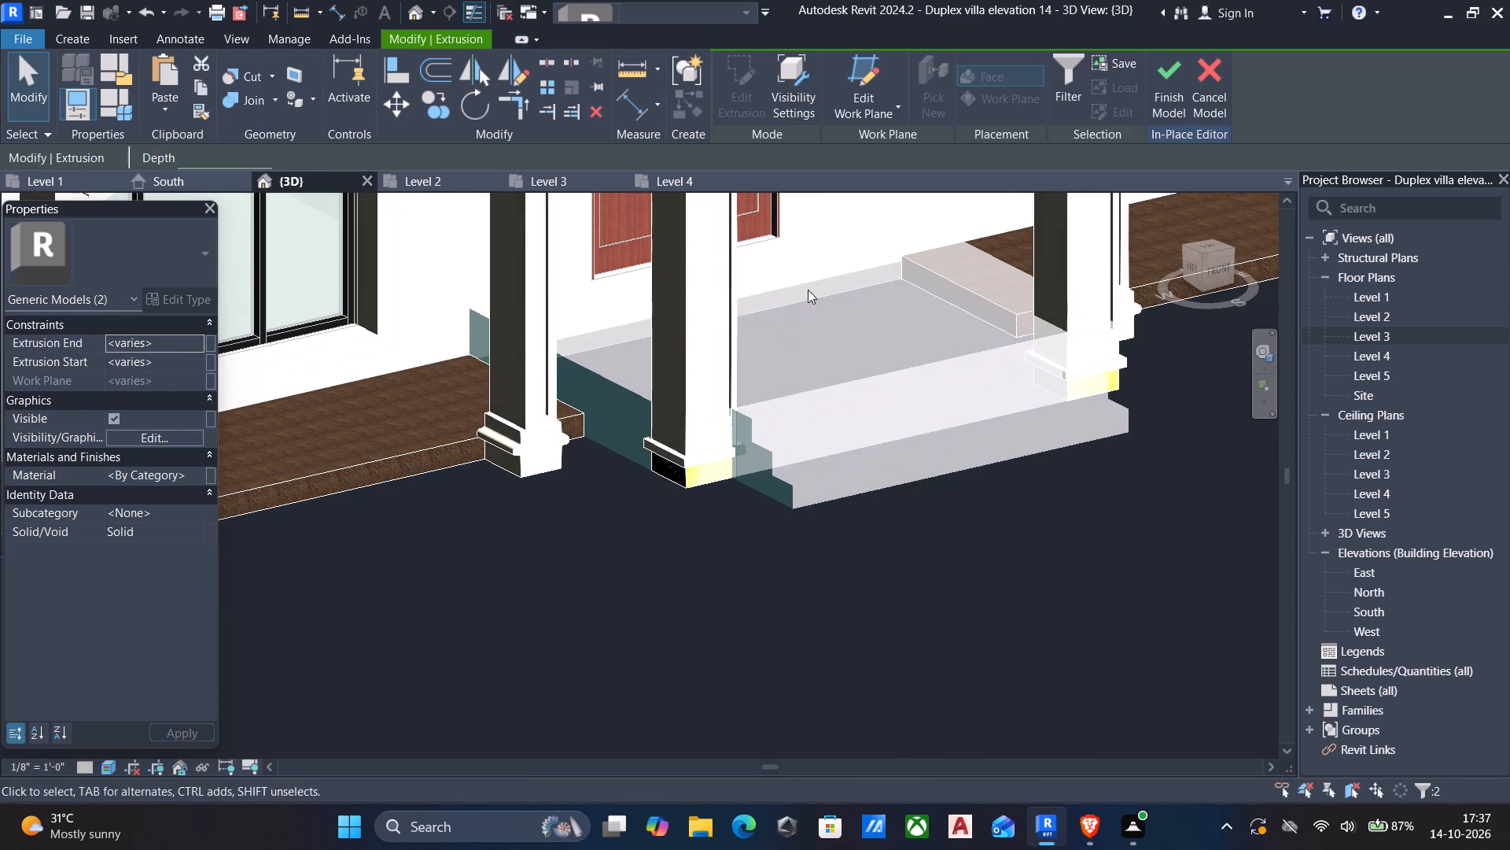
{"action": "left_click", "coordinate": [197, 479]}
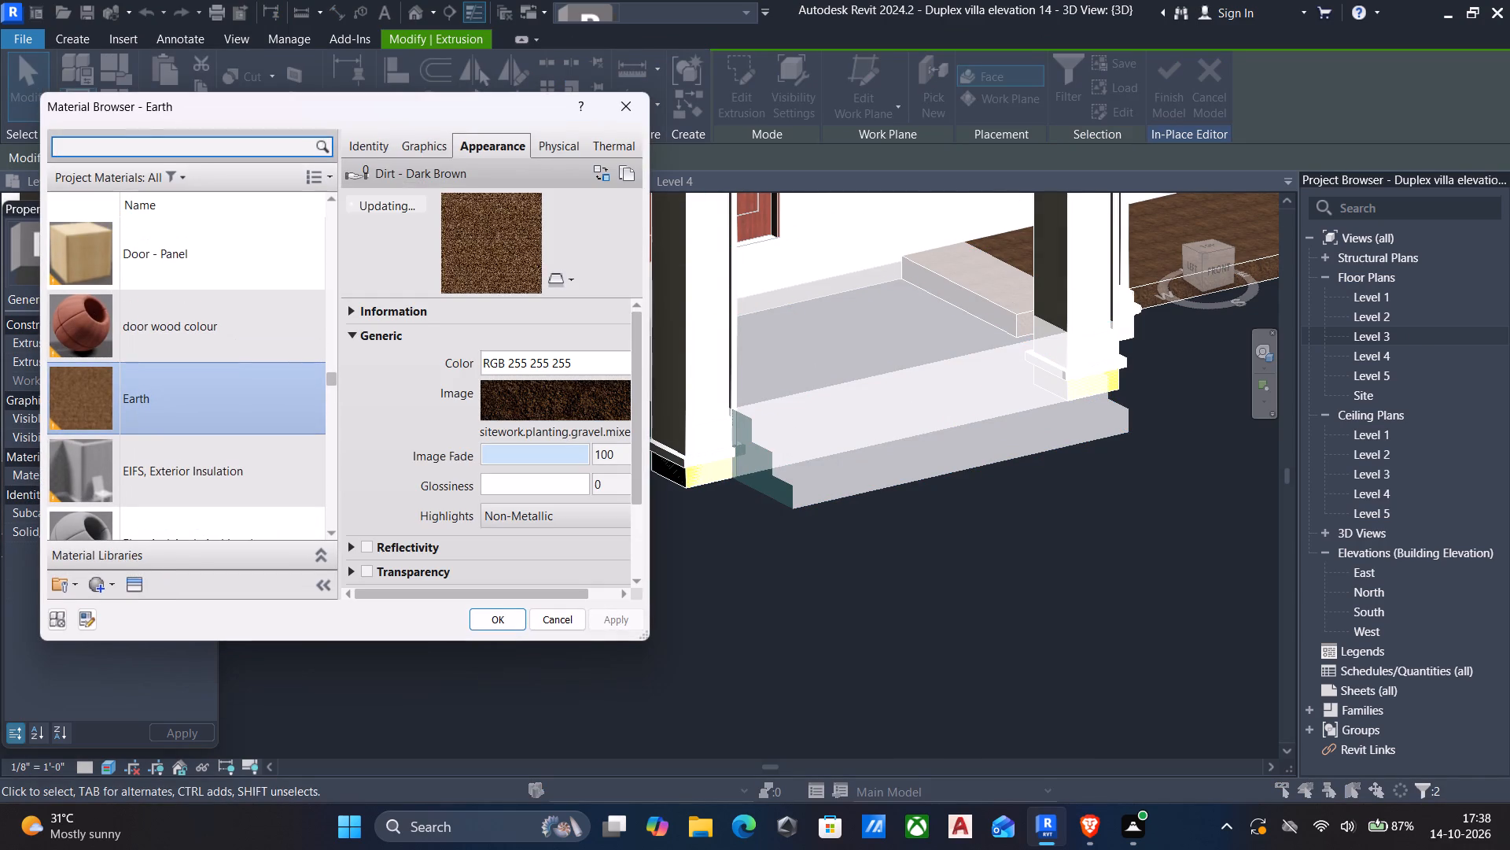
{"action": "left_click", "coordinate": [94, 582]}
{"action": "left_click", "coordinate": [160, 603]}
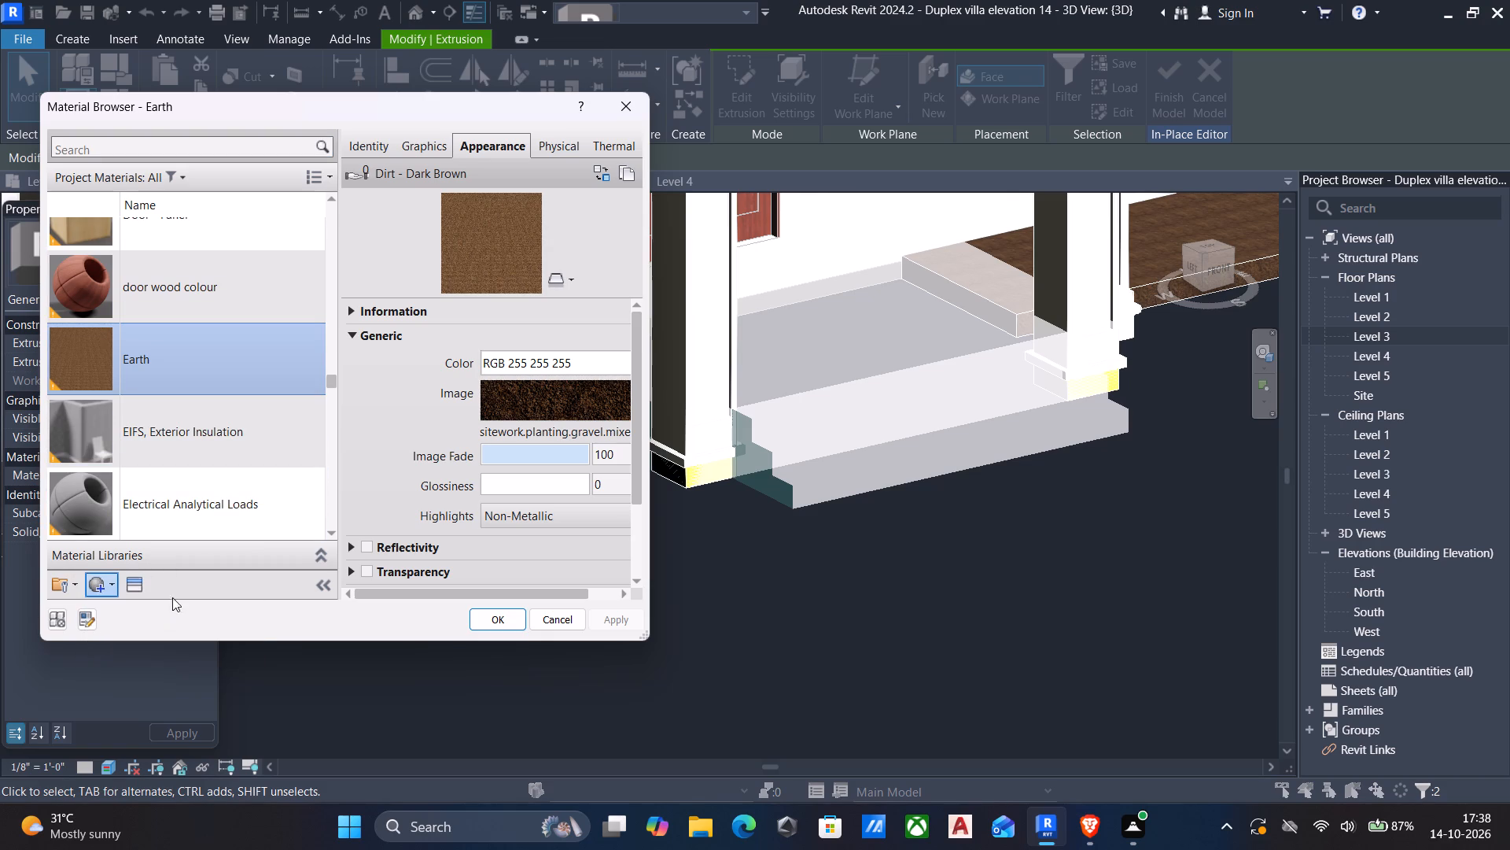
{"action": "left_click", "coordinate": [368, 144]}
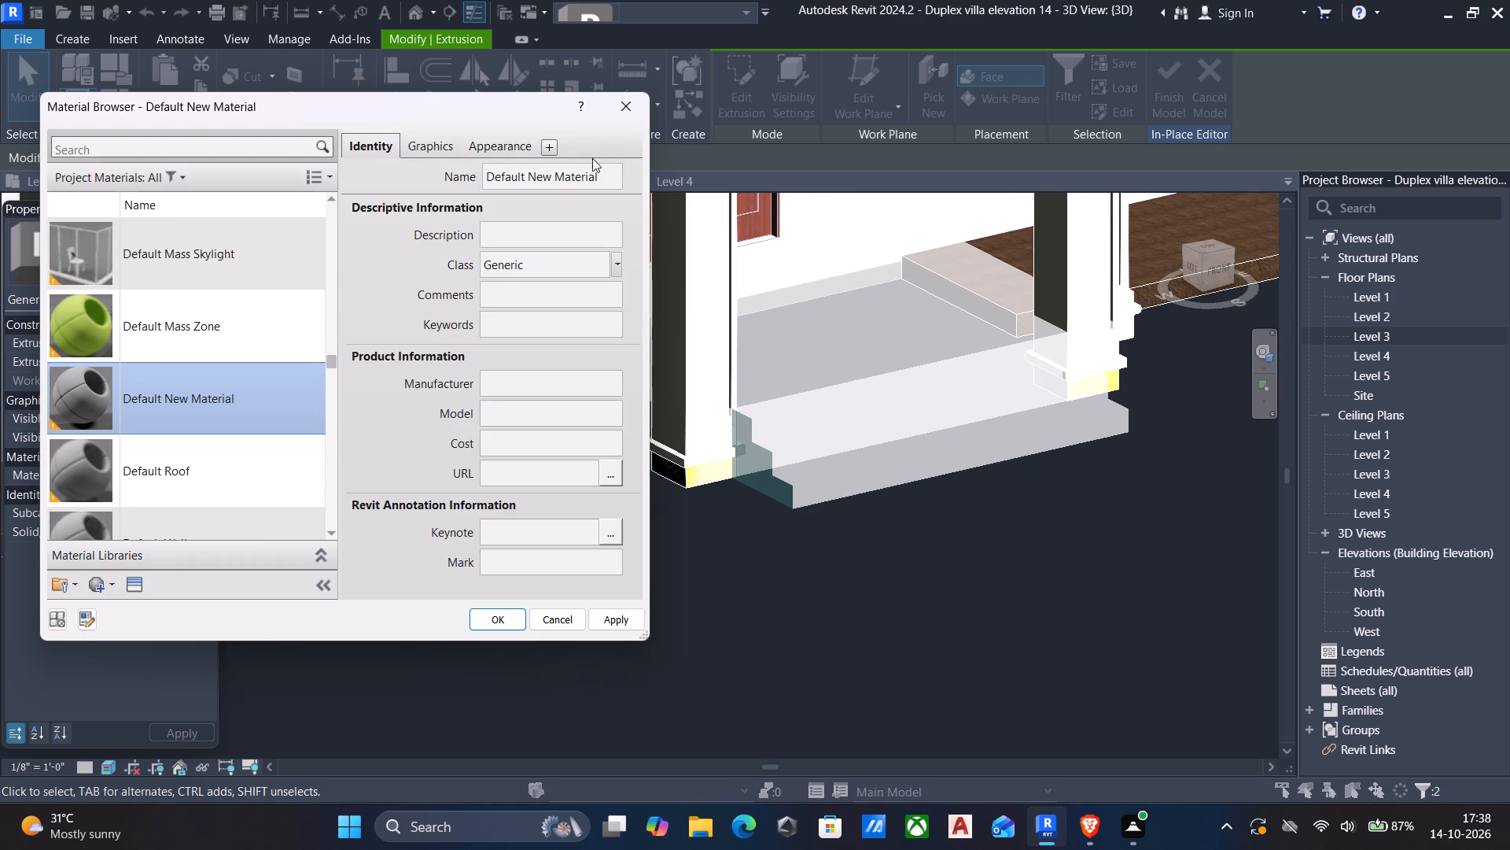
{"action": "left_click", "coordinate": [601, 168]}
{"action": "type", "text": "tiless"}
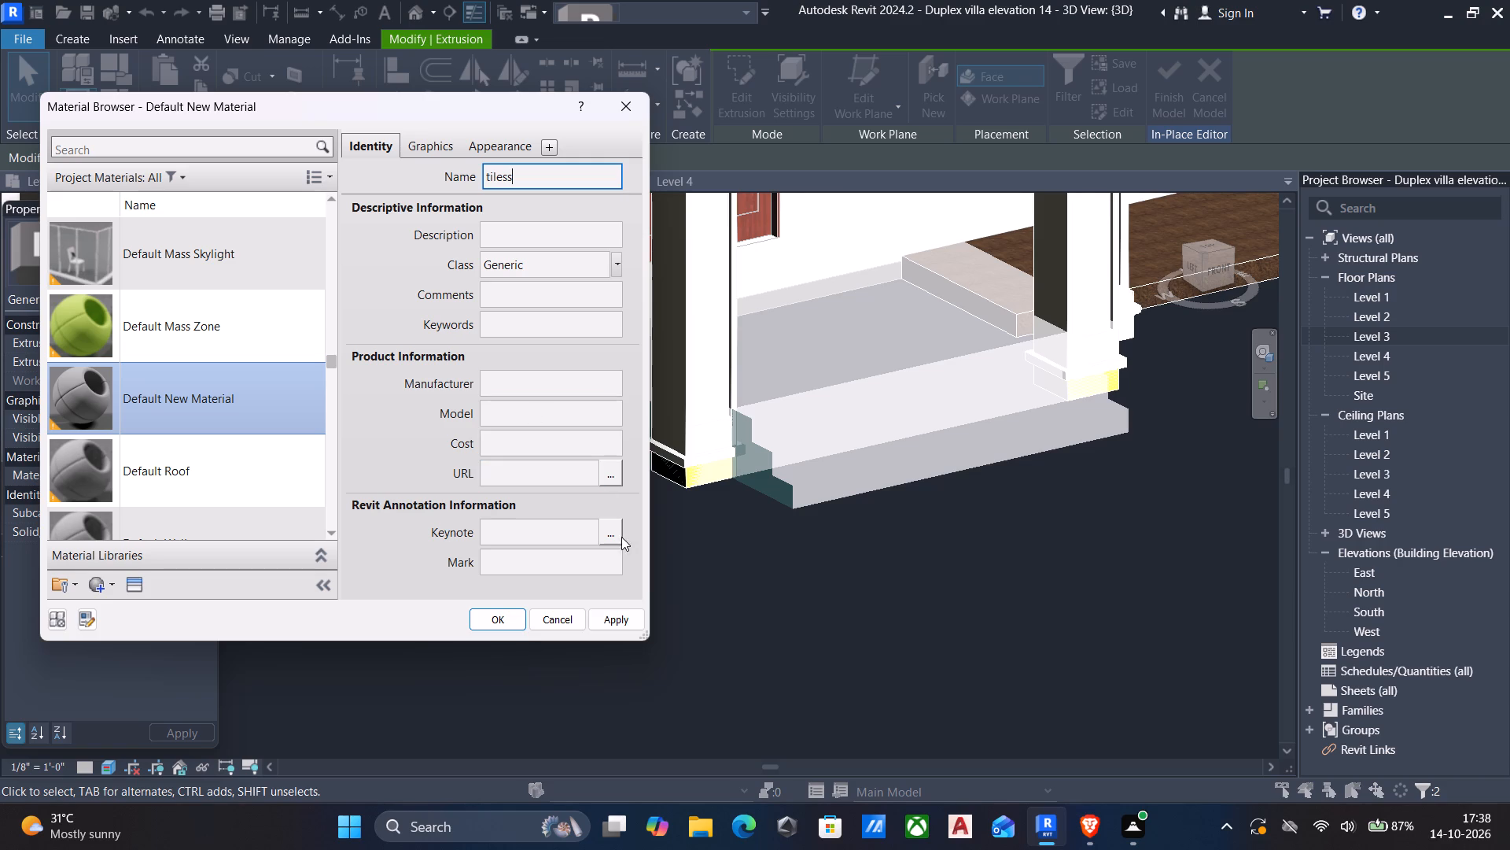
{"action": "left_click", "coordinate": [621, 623]}
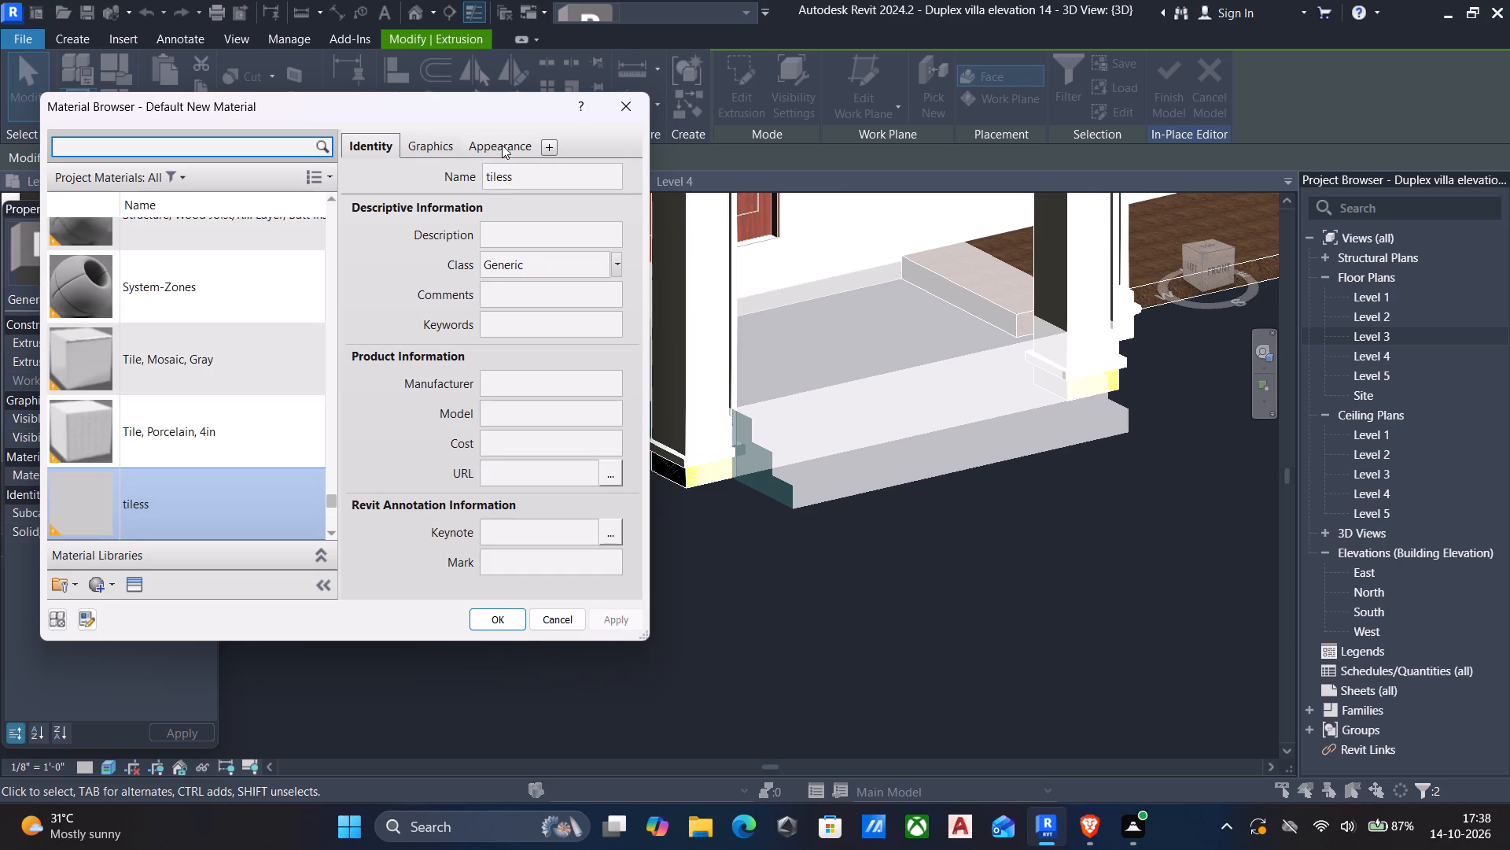
Replace the tiless material's appearance with the Dots 1 vinyl flooring asset and assign the material to the entrance platform and steps.
{"action": "left_click", "coordinate": [502, 145]}
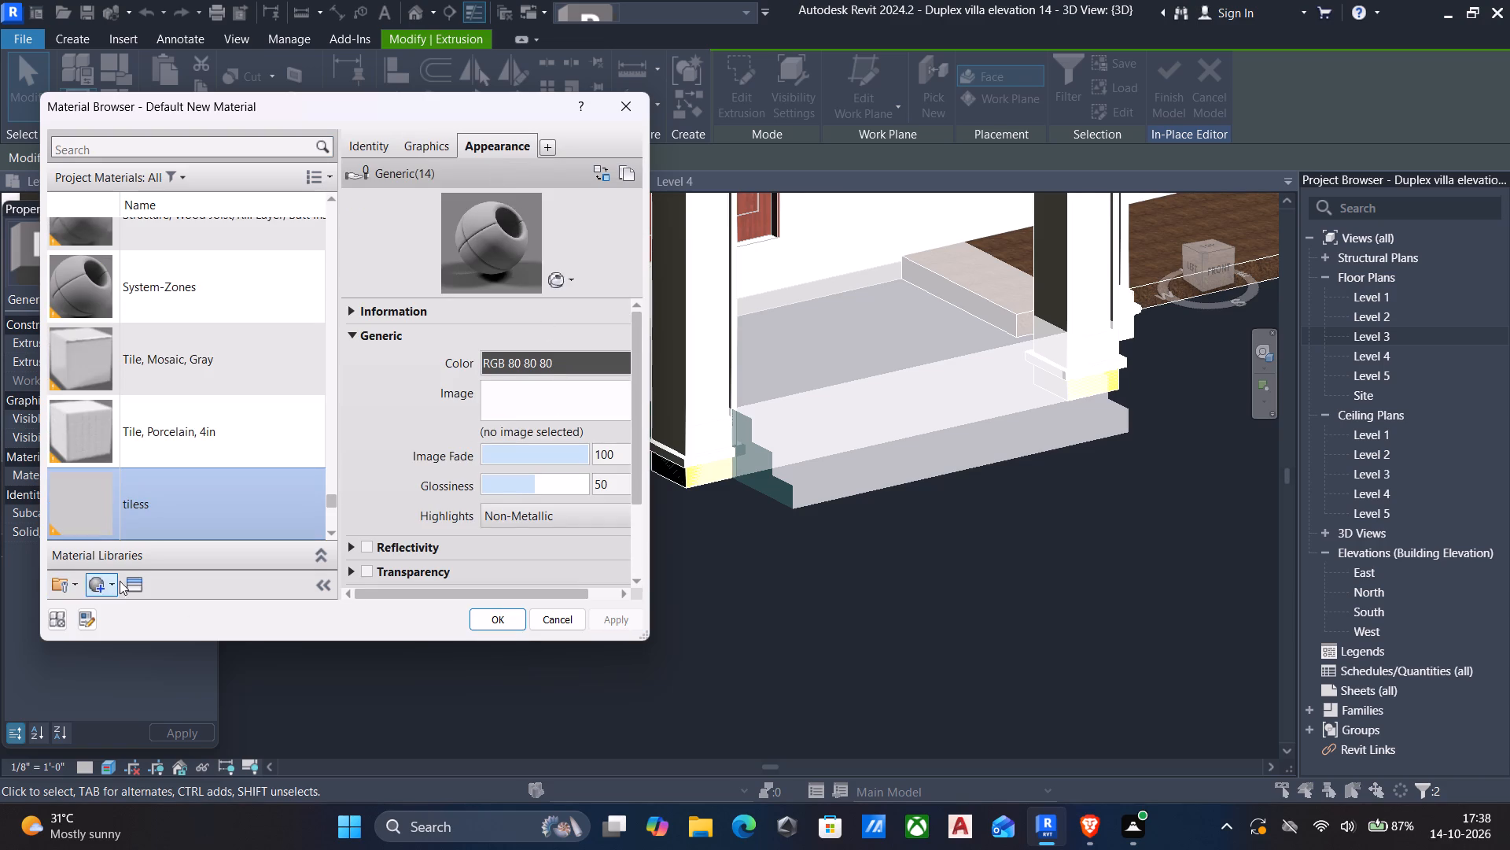
{"action": "left_click", "coordinate": [131, 584]}
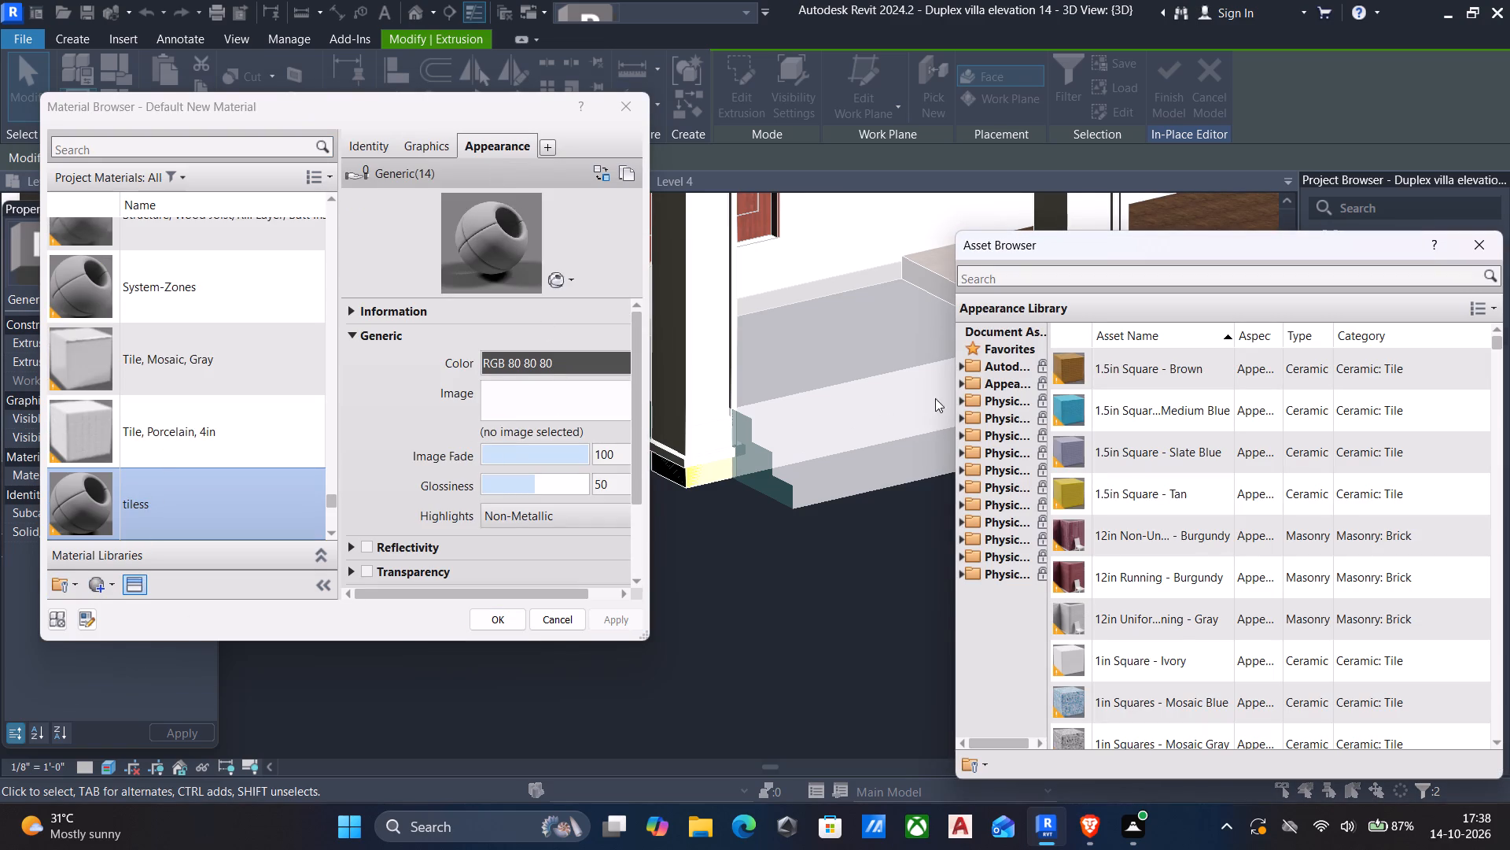
{"action": "left_click", "coordinate": [960, 386]}
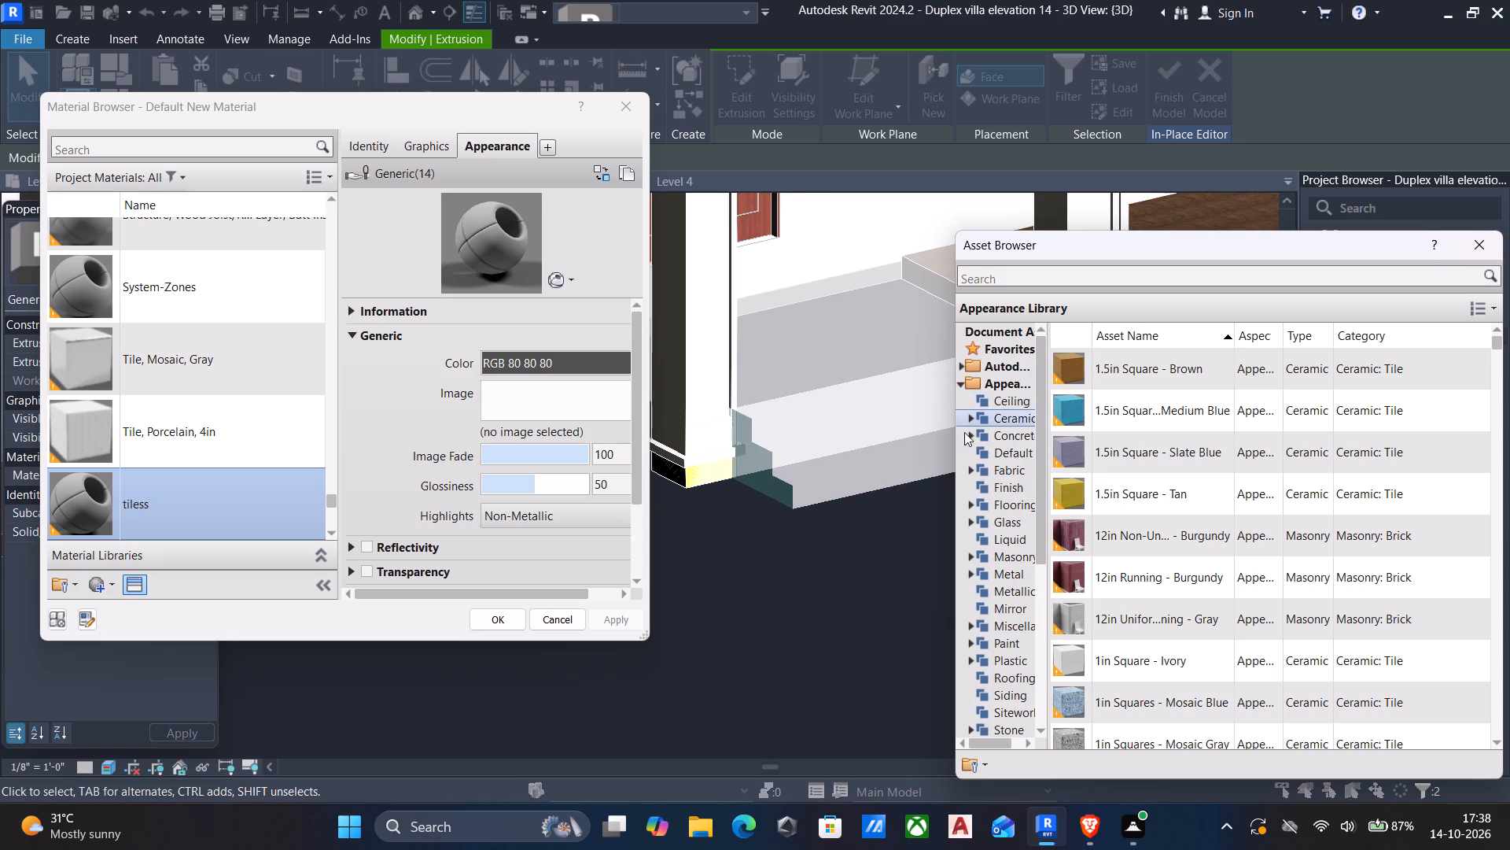
{"action": "triple_click", "coordinate": [1007, 482]}
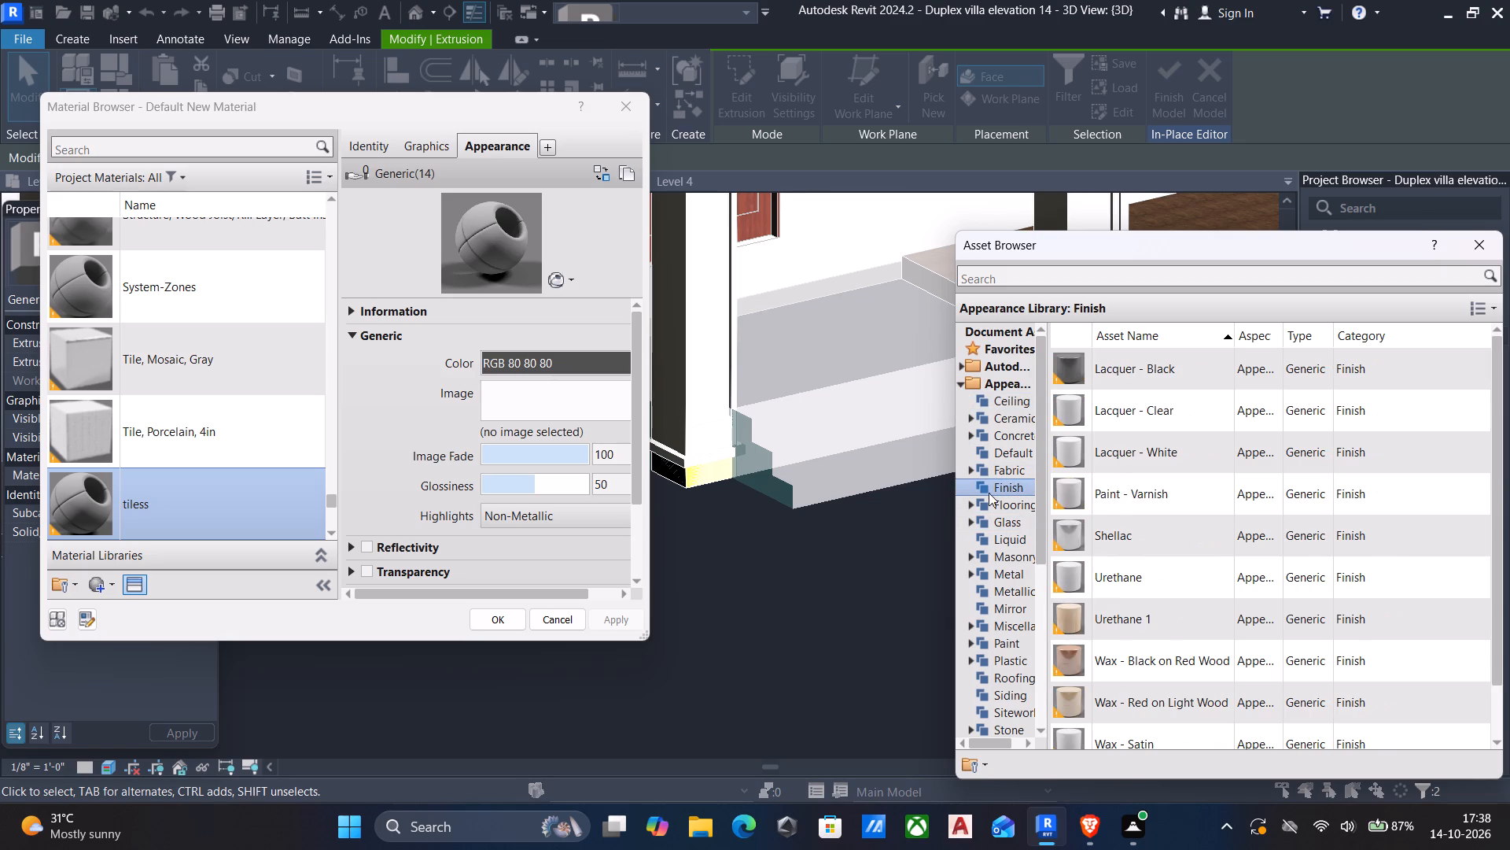
{"action": "double_click", "coordinate": [988, 499]}
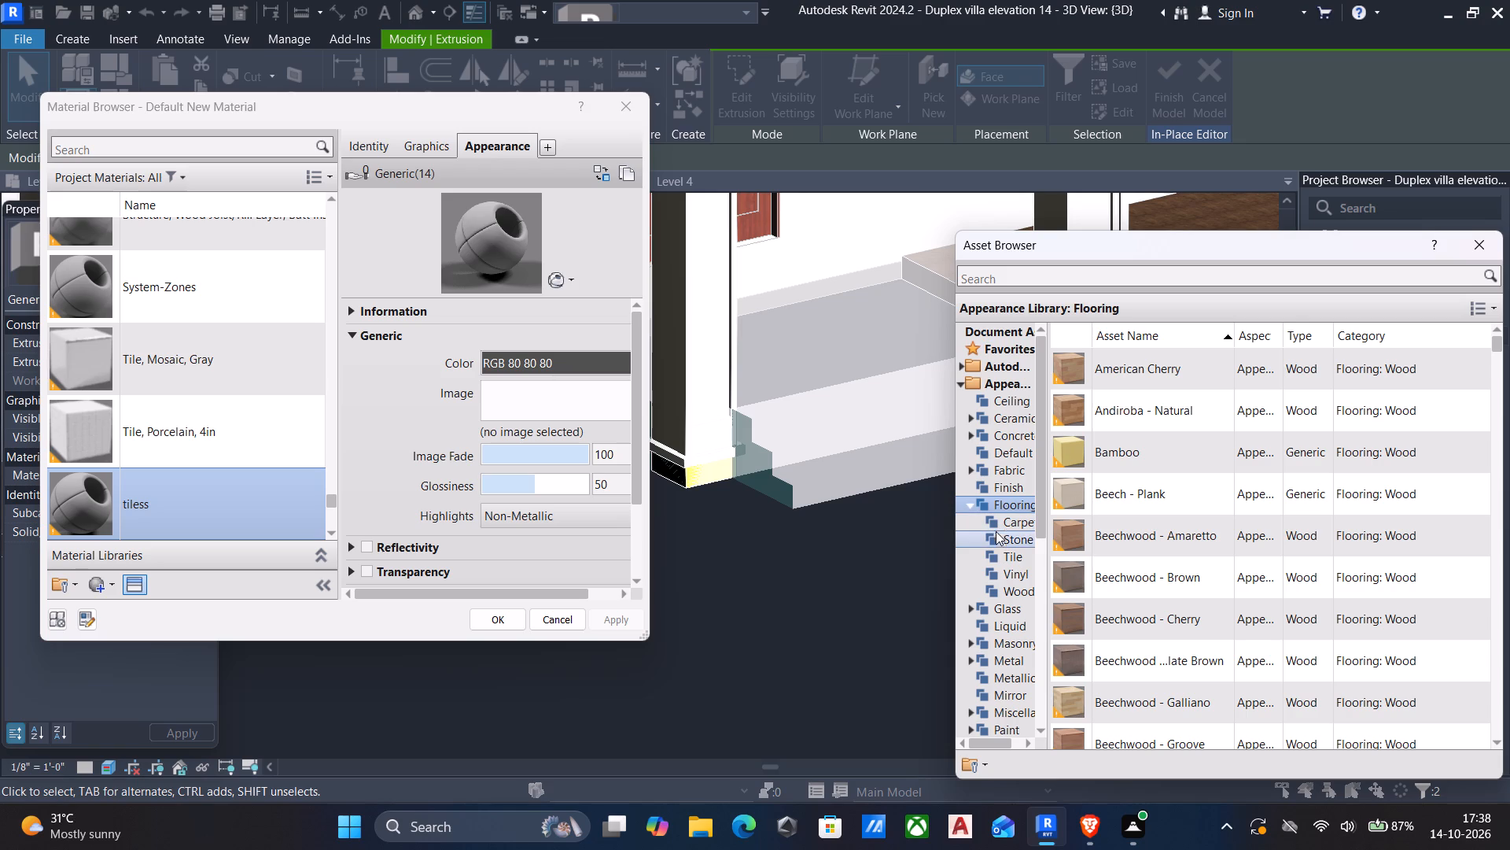
{"action": "left_click", "coordinate": [1004, 567]}
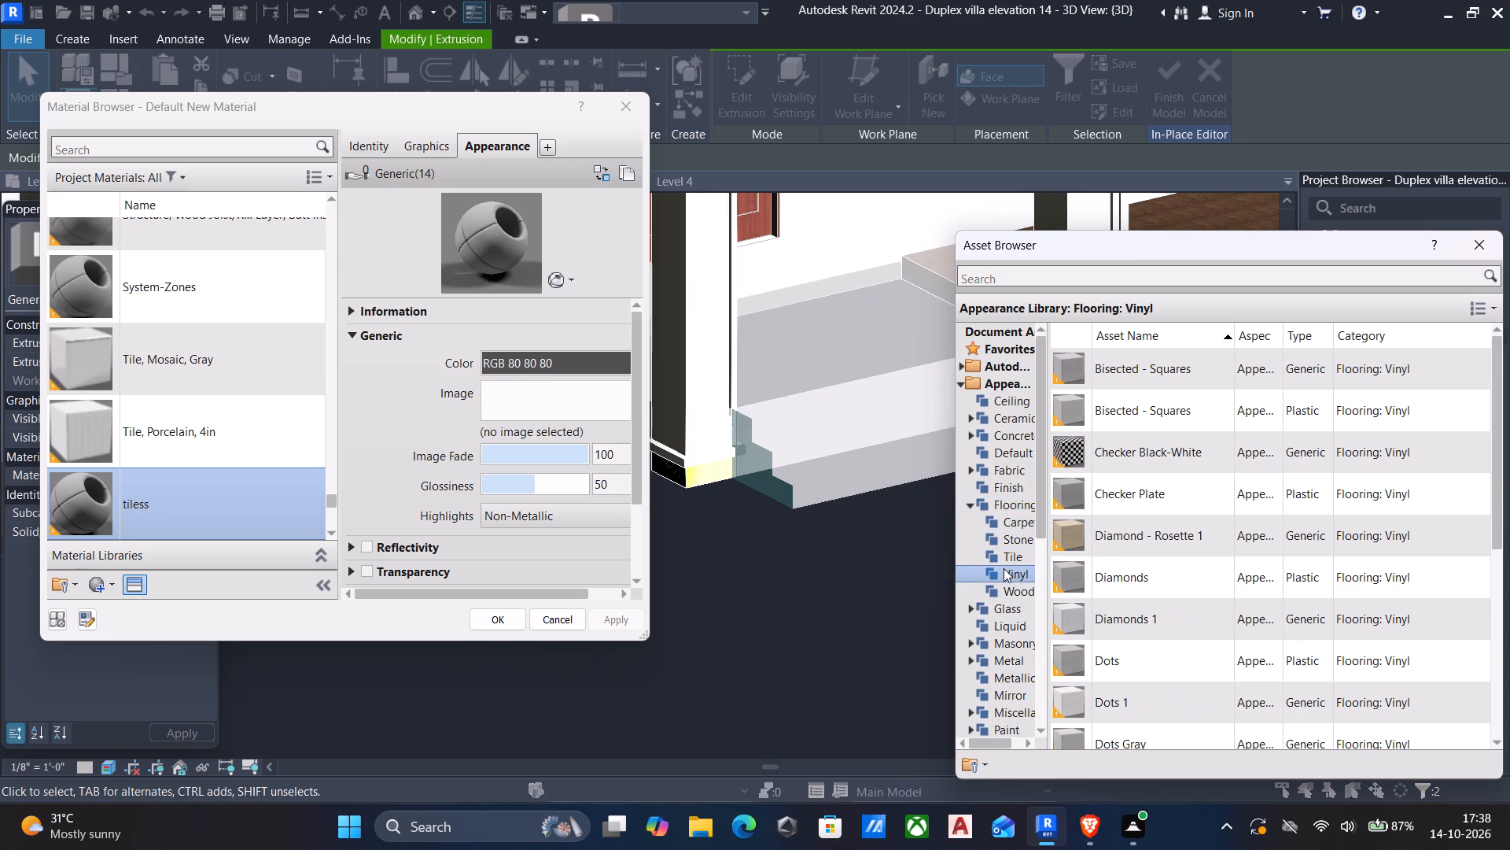
{"action": "scroll", "coordinate": [1076, 594], "scroll_direction": "down", "scroll_amount": 4}
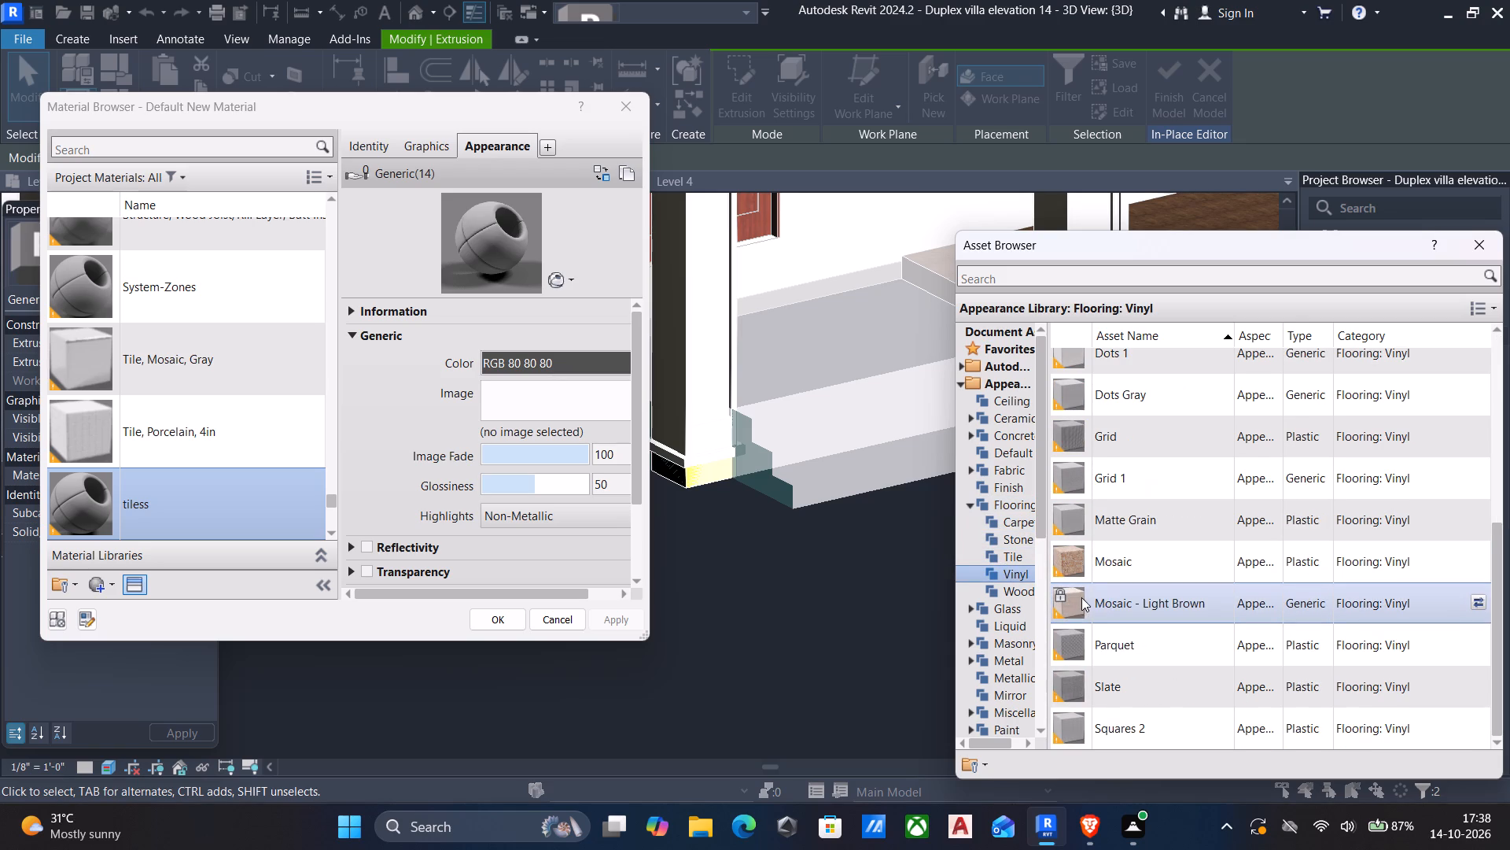
{"action": "scroll", "coordinate": [1142, 590], "scroll_direction": "down", "scroll_amount": 4}
{"action": "double_click", "coordinate": [1155, 652]}
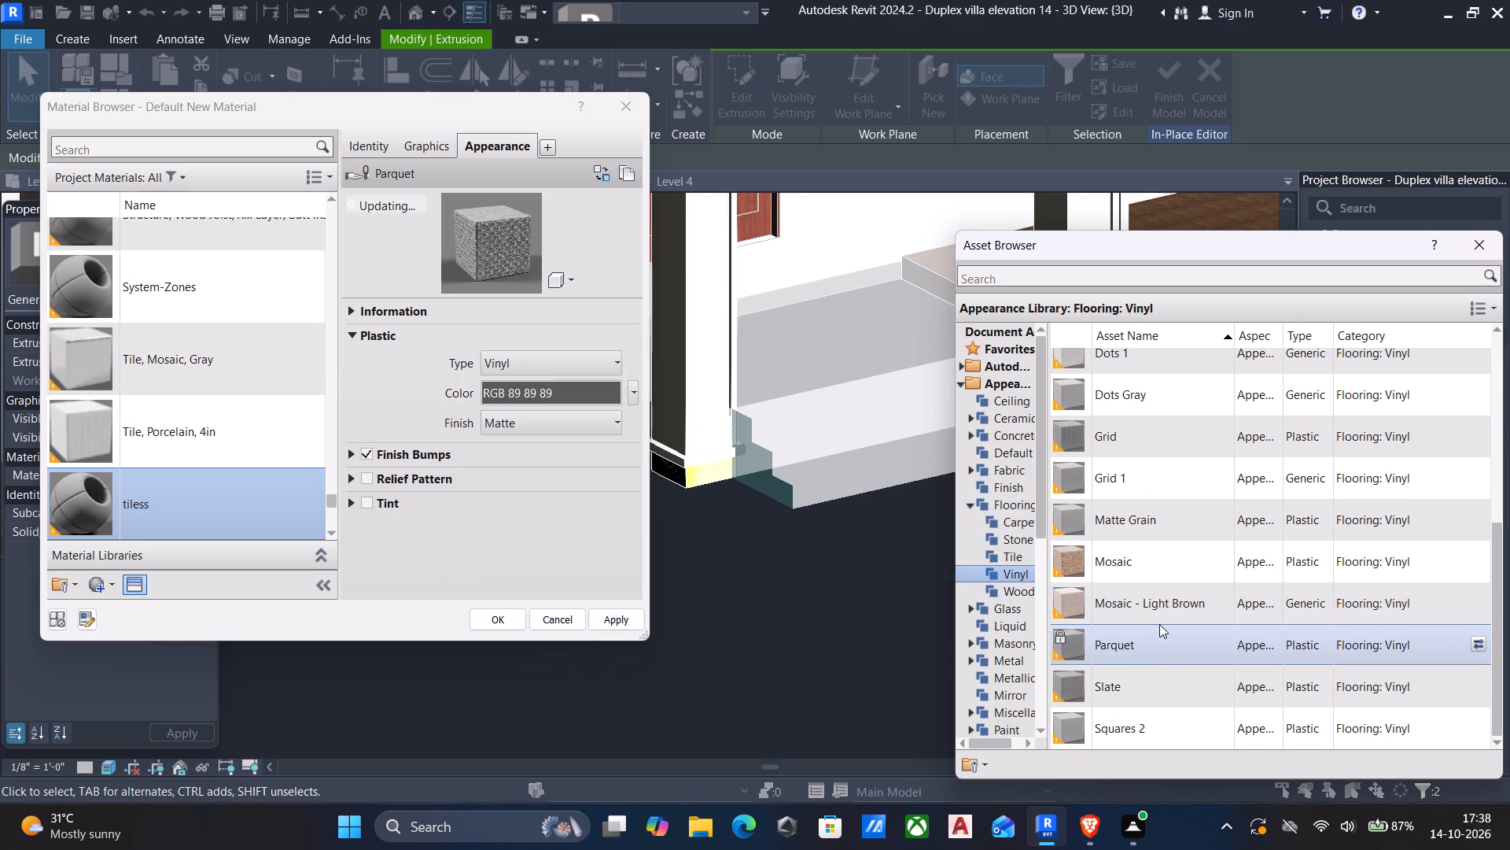
{"action": "double_click", "coordinate": [1102, 389]}
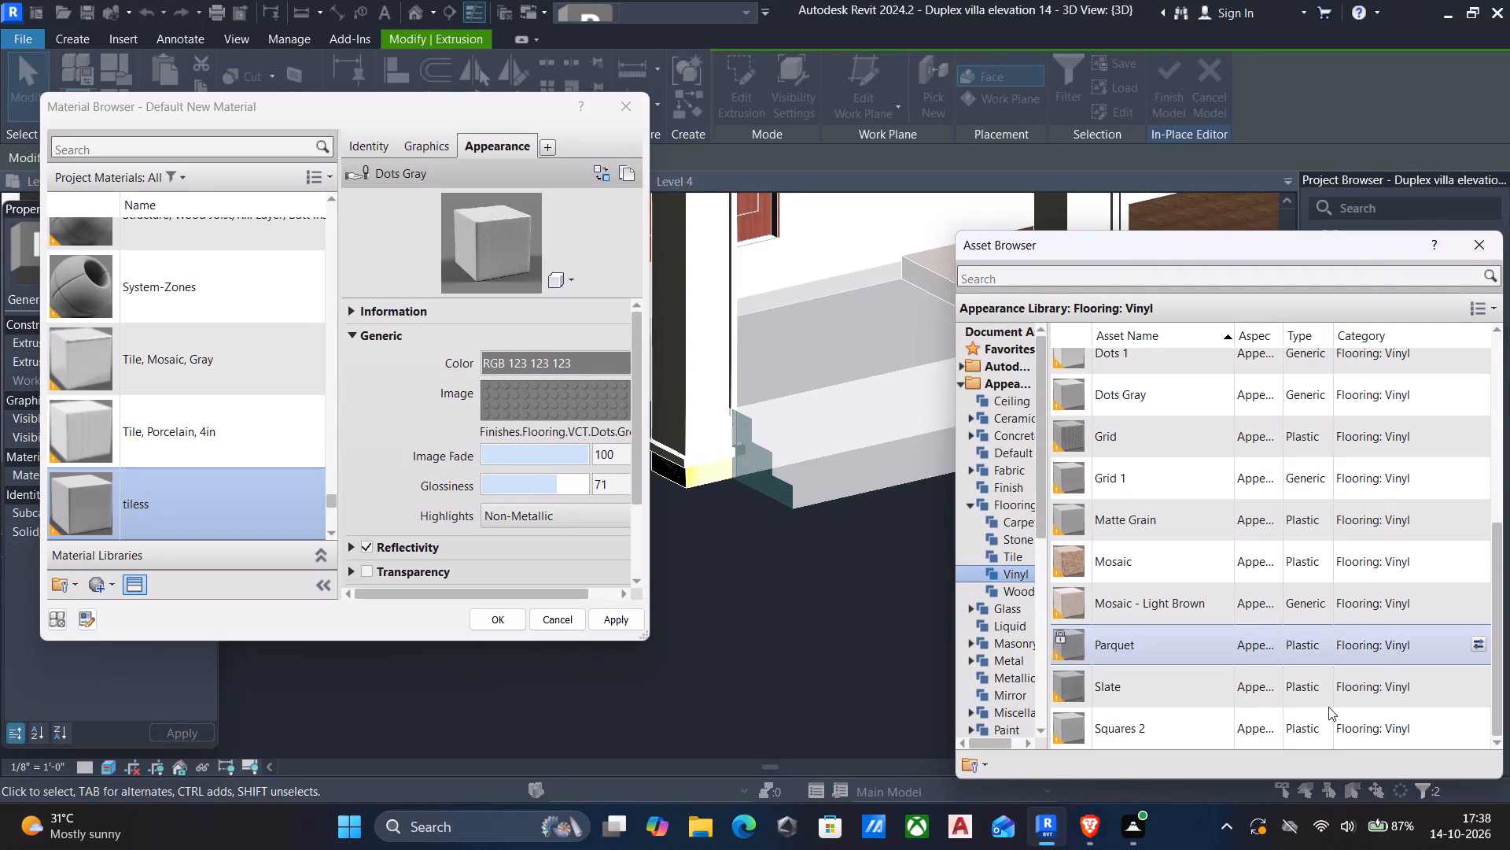
{"action": "double_click", "coordinate": [1130, 372]}
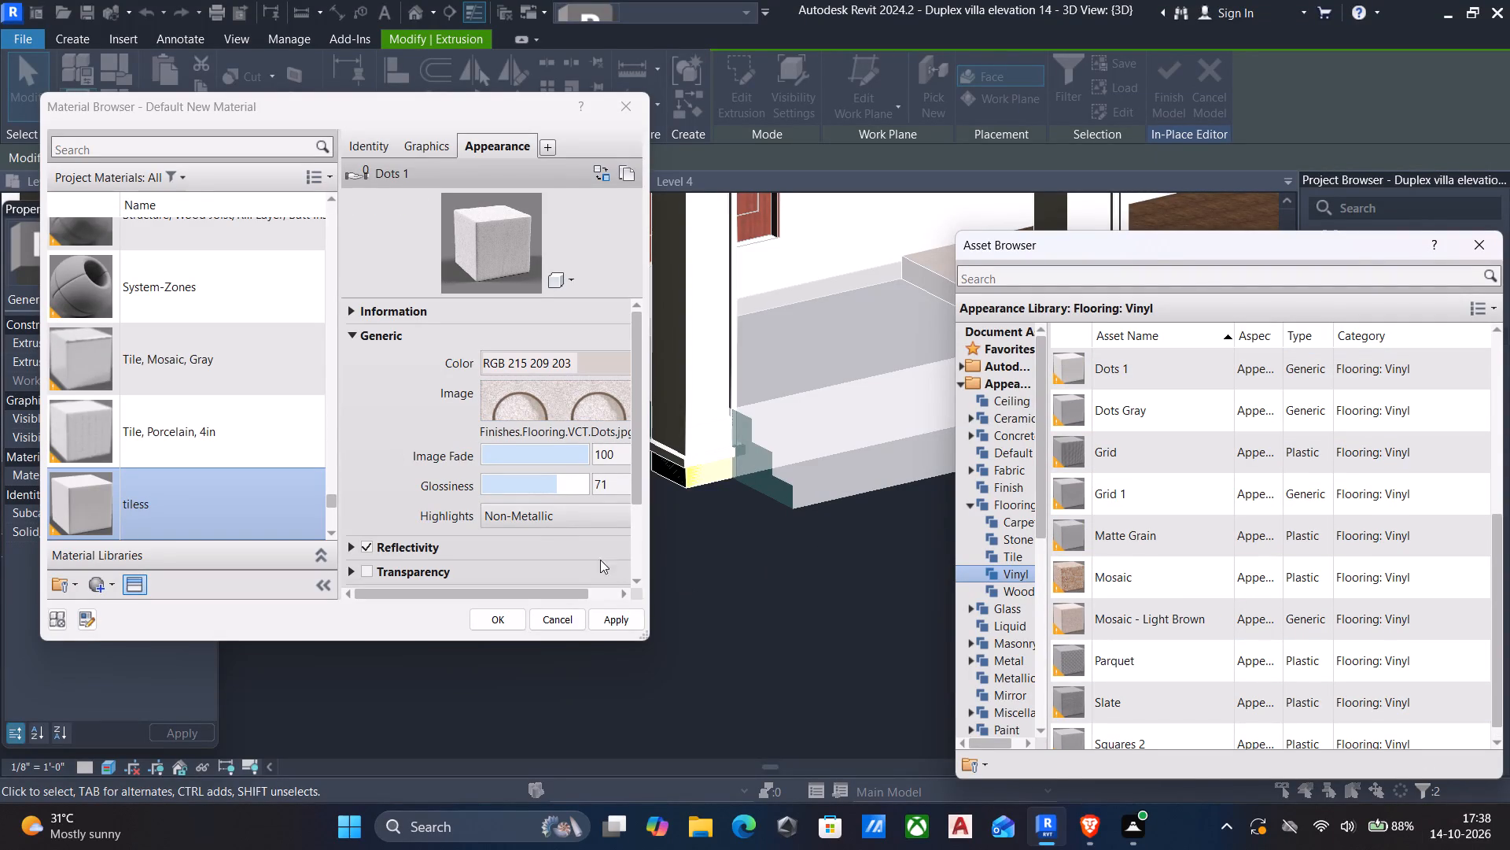
{"action": "left_click", "coordinate": [638, 617]}
{"action": "left_click", "coordinate": [497, 626]}
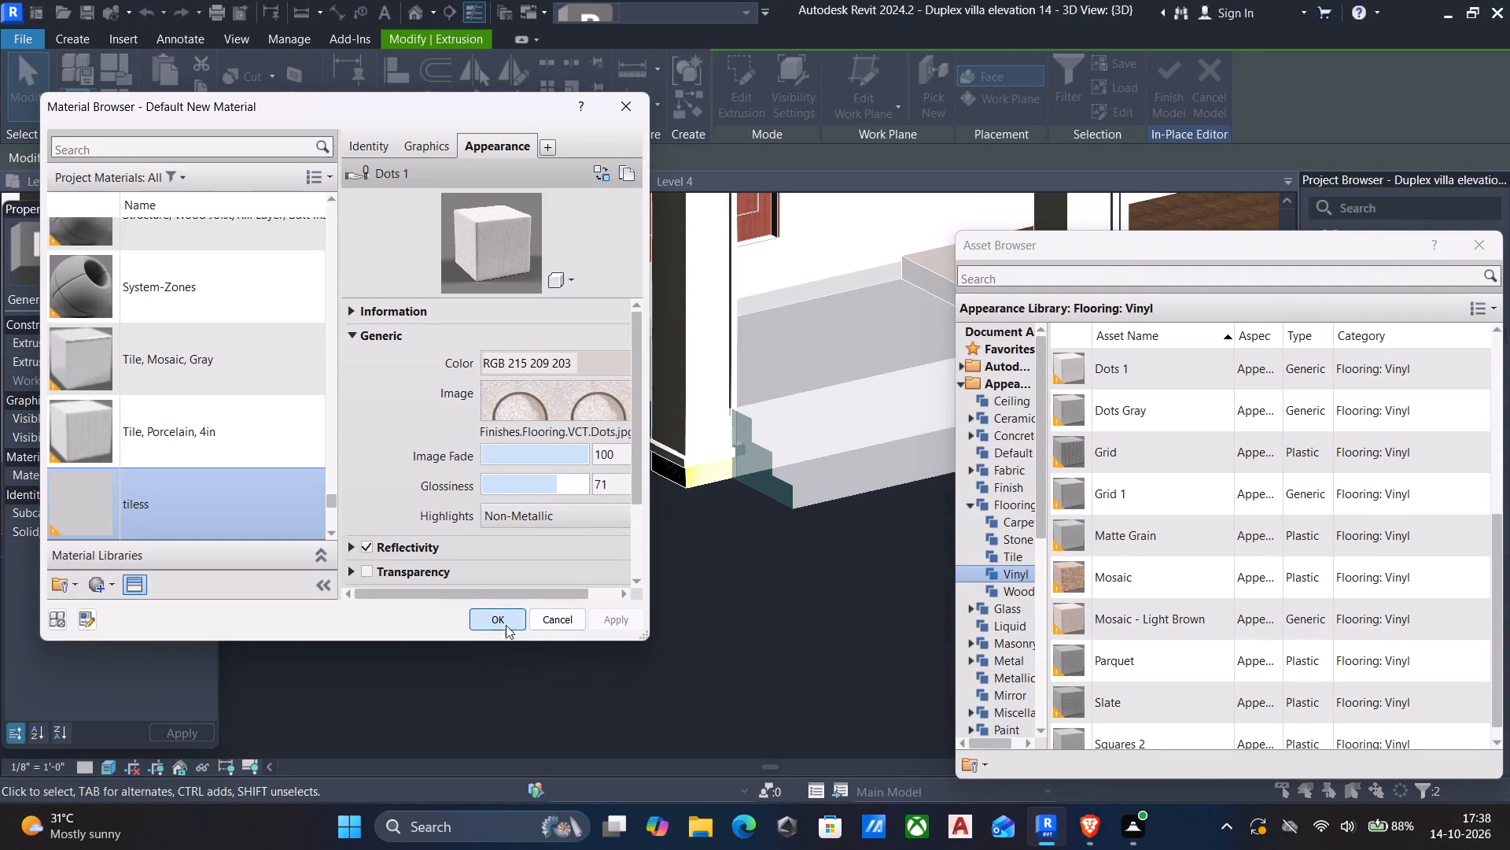
Examine the dotted vinyl texture on the entrance steps close up, on the treads and risers.
{"action": "scroll", "coordinate": [968, 394], "scroll_direction": "up", "scroll_amount": 5}
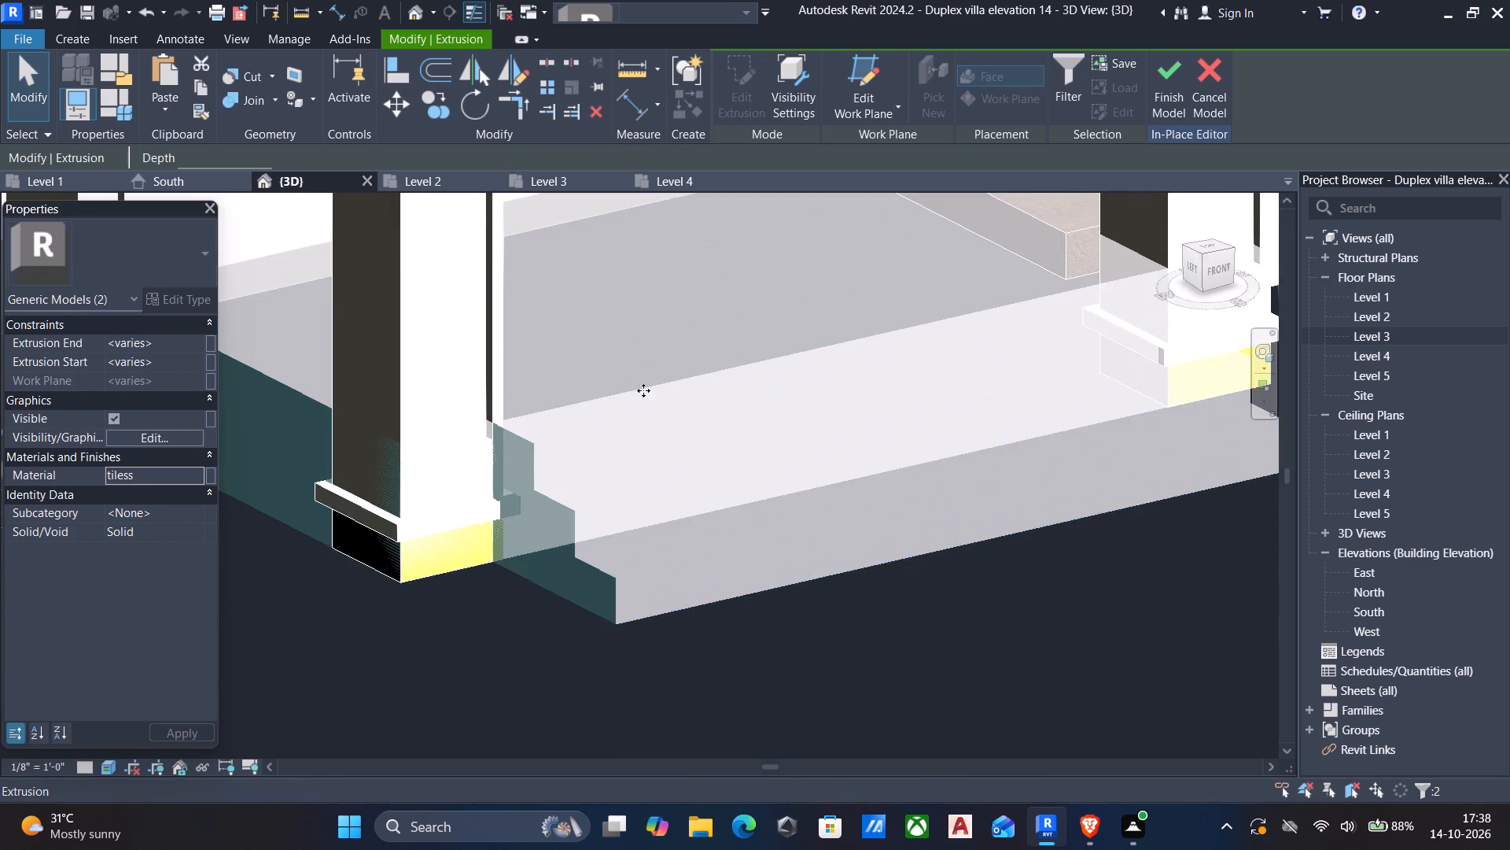
{"action": "scroll", "coordinate": [473, 363], "scroll_direction": "up", "scroll_amount": 5}
{"action": "scroll", "coordinate": [726, 425], "scroll_direction": "down", "scroll_amount": 5}
{"action": "key", "text": "Escape"}
{"action": "scroll", "coordinate": [706, 441], "scroll_direction": "down", "scroll_amount": 6}
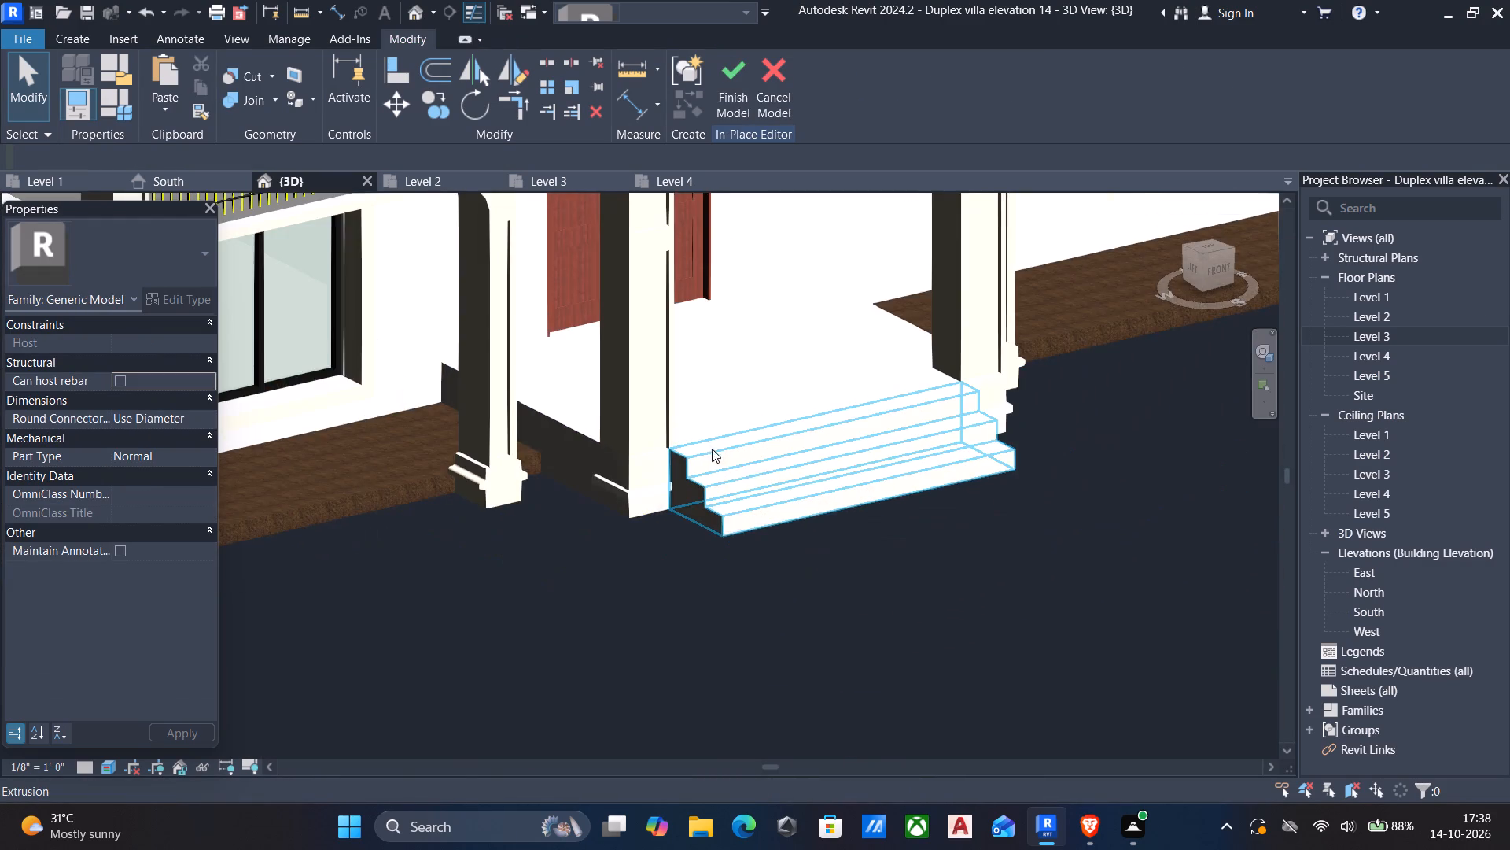
{"action": "middle_click_drag", "start_coordinate": [716, 458], "coordinate": [615, 548]}
{"action": "scroll", "coordinate": [859, 508], "scroll_direction": "up", "scroll_amount": 5}
{"action": "scroll", "coordinate": [762, 500], "scroll_direction": "up", "scroll_amount": 6}
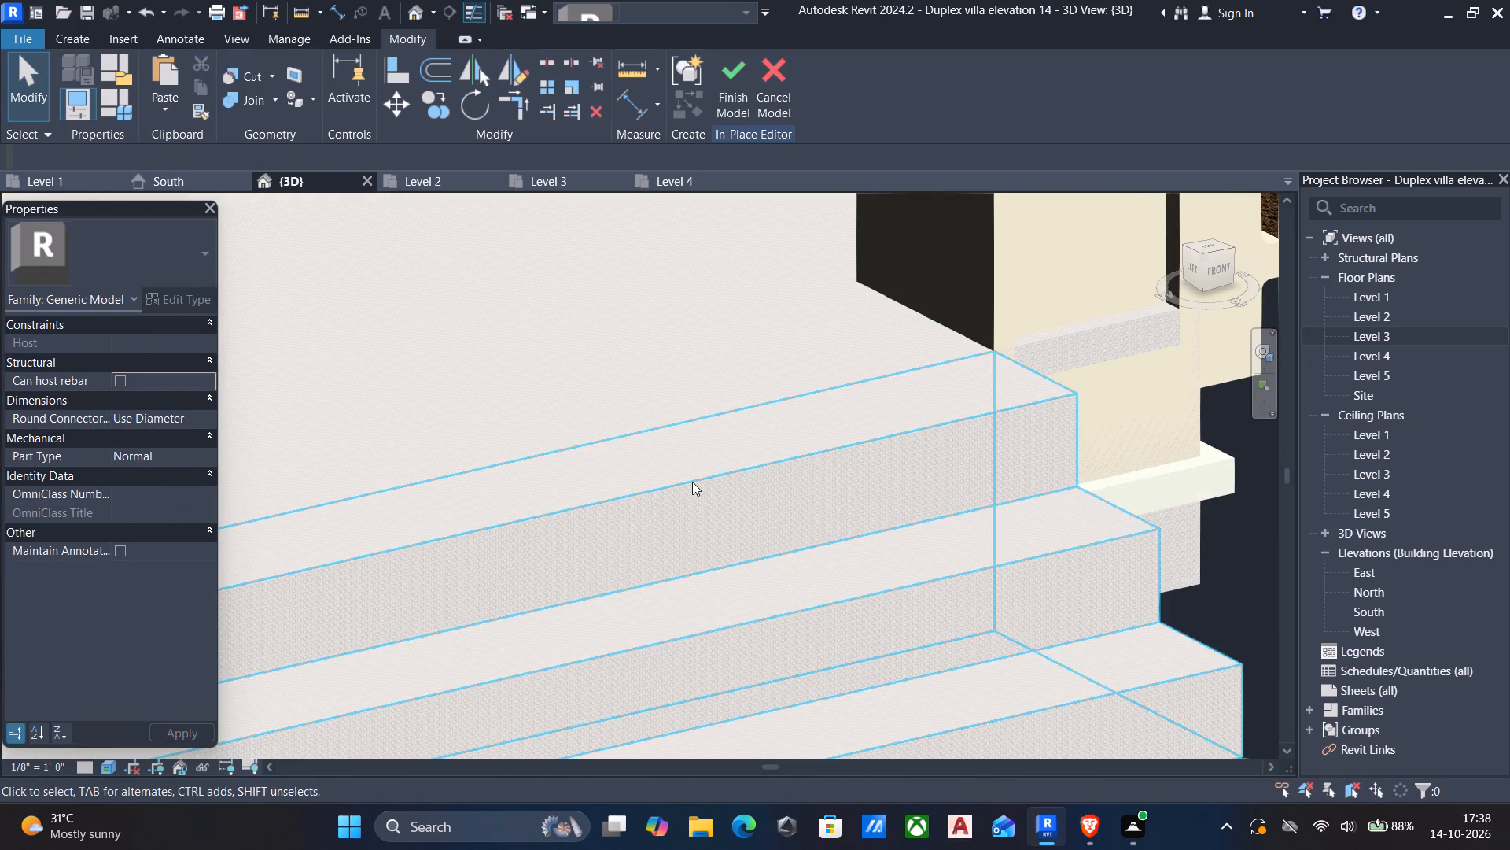
{"action": "scroll", "coordinate": [692, 482], "scroll_direction": "up", "scroll_amount": 16}
{"action": "scroll", "coordinate": [717, 493], "scroll_direction": "down", "scroll_amount": 10}
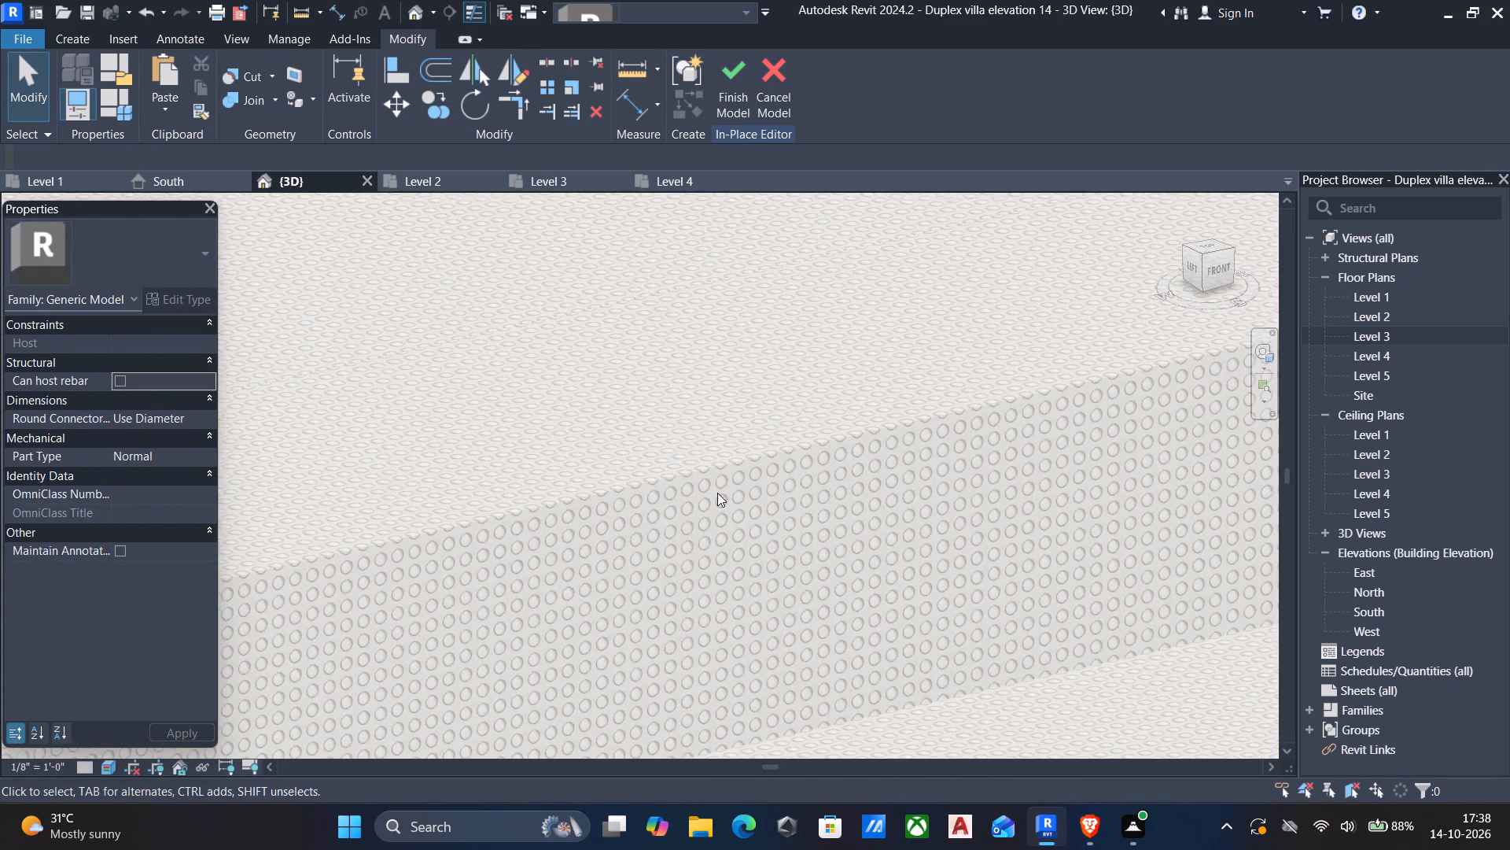
{"action": "scroll", "coordinate": [717, 493], "scroll_direction": "down", "scroll_amount": 18}
Reopen the tiless material for the entrance platform and steps, and try the Marble - White and Slate - Gray-Brown stone flooring appearances.
{"action": "left_click", "coordinate": [691, 497]}
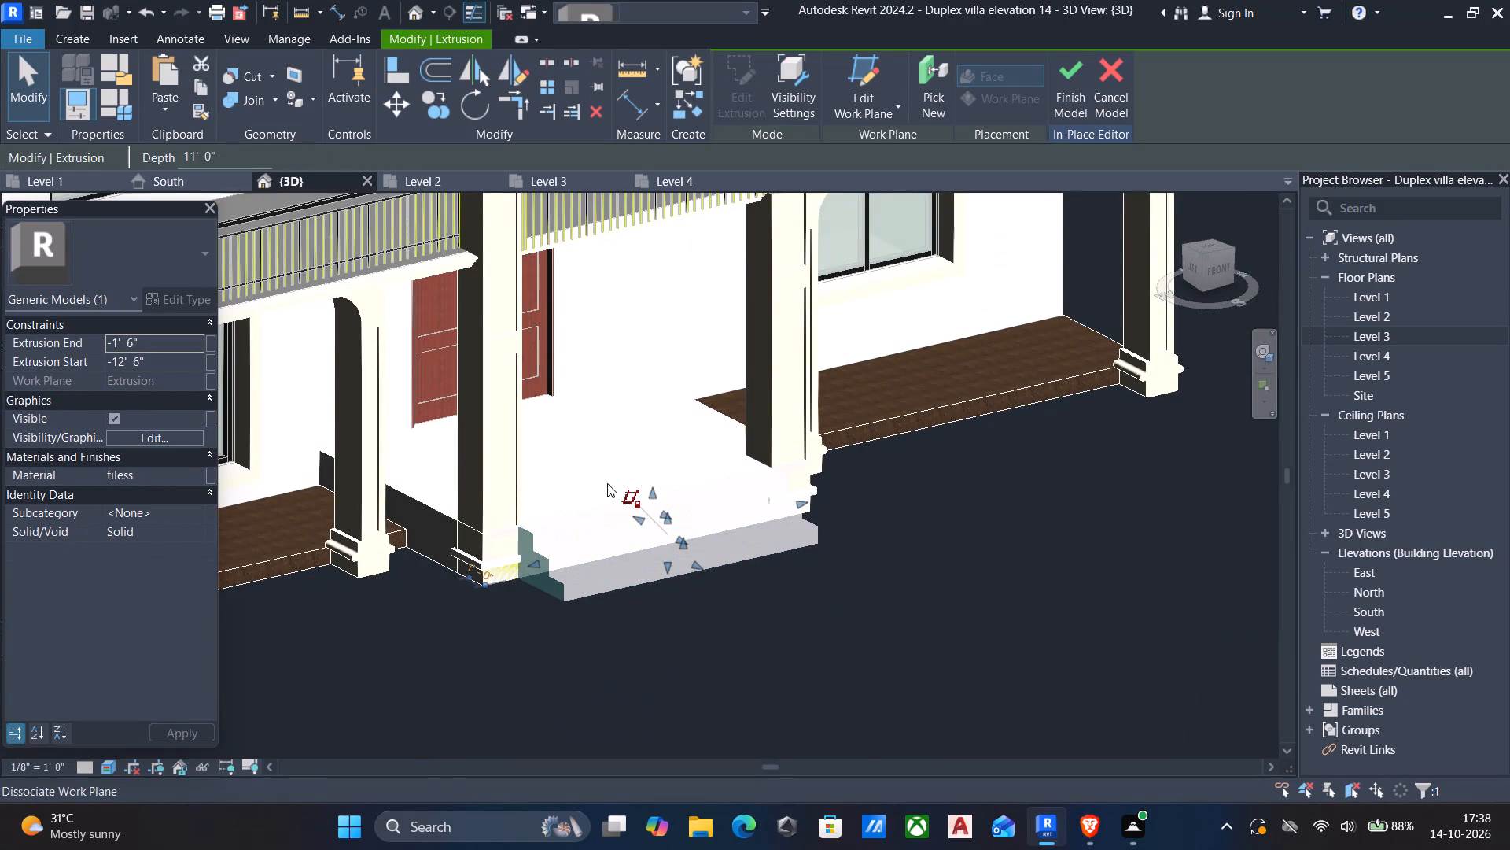
{"action": "left_click", "coordinate": [429, 511], "text": "ctrl"}
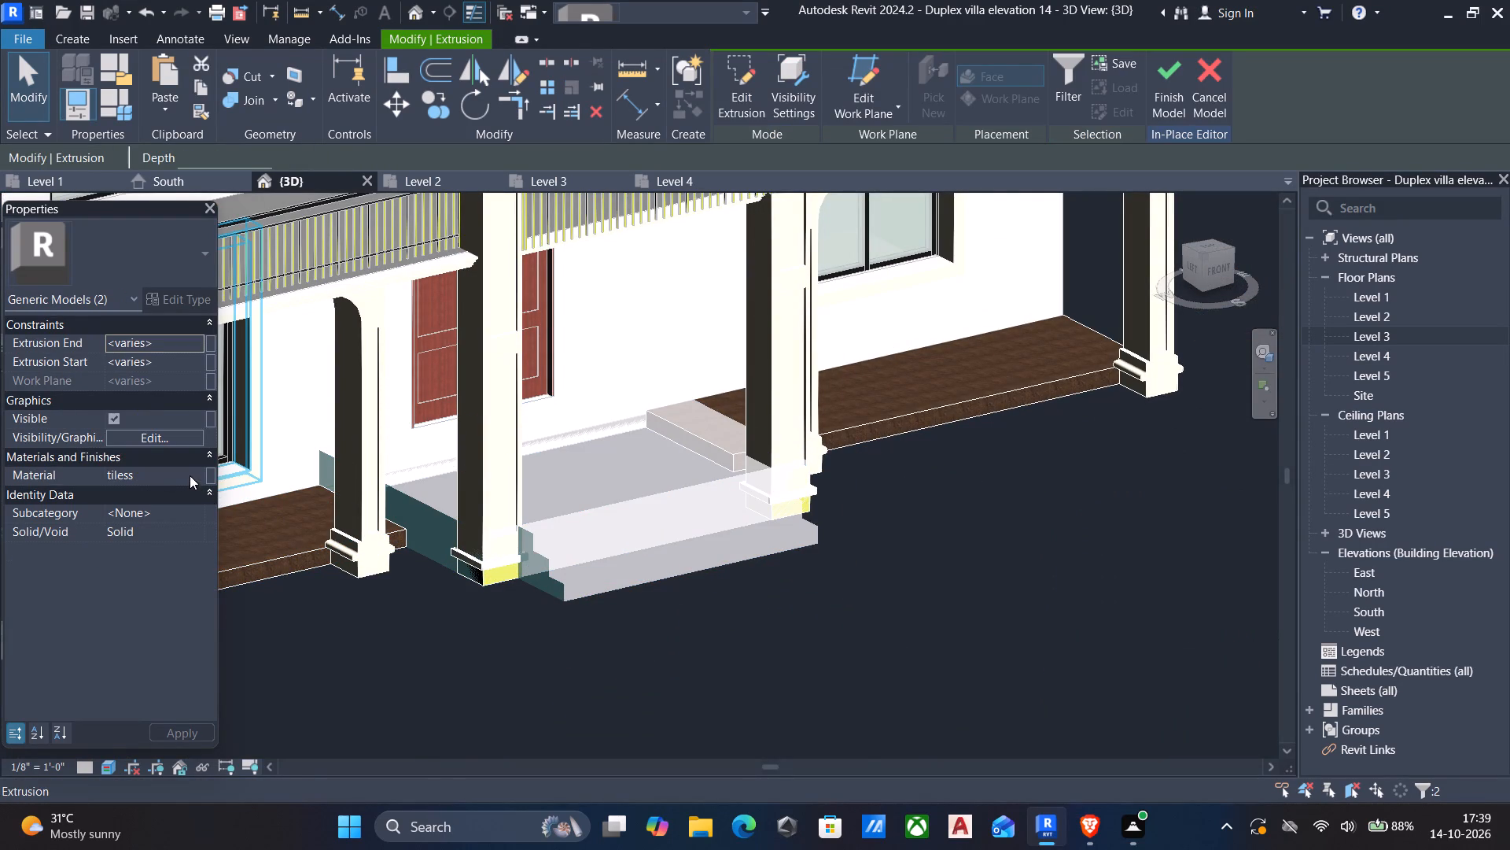
{"action": "left_click", "coordinate": [190, 475]}
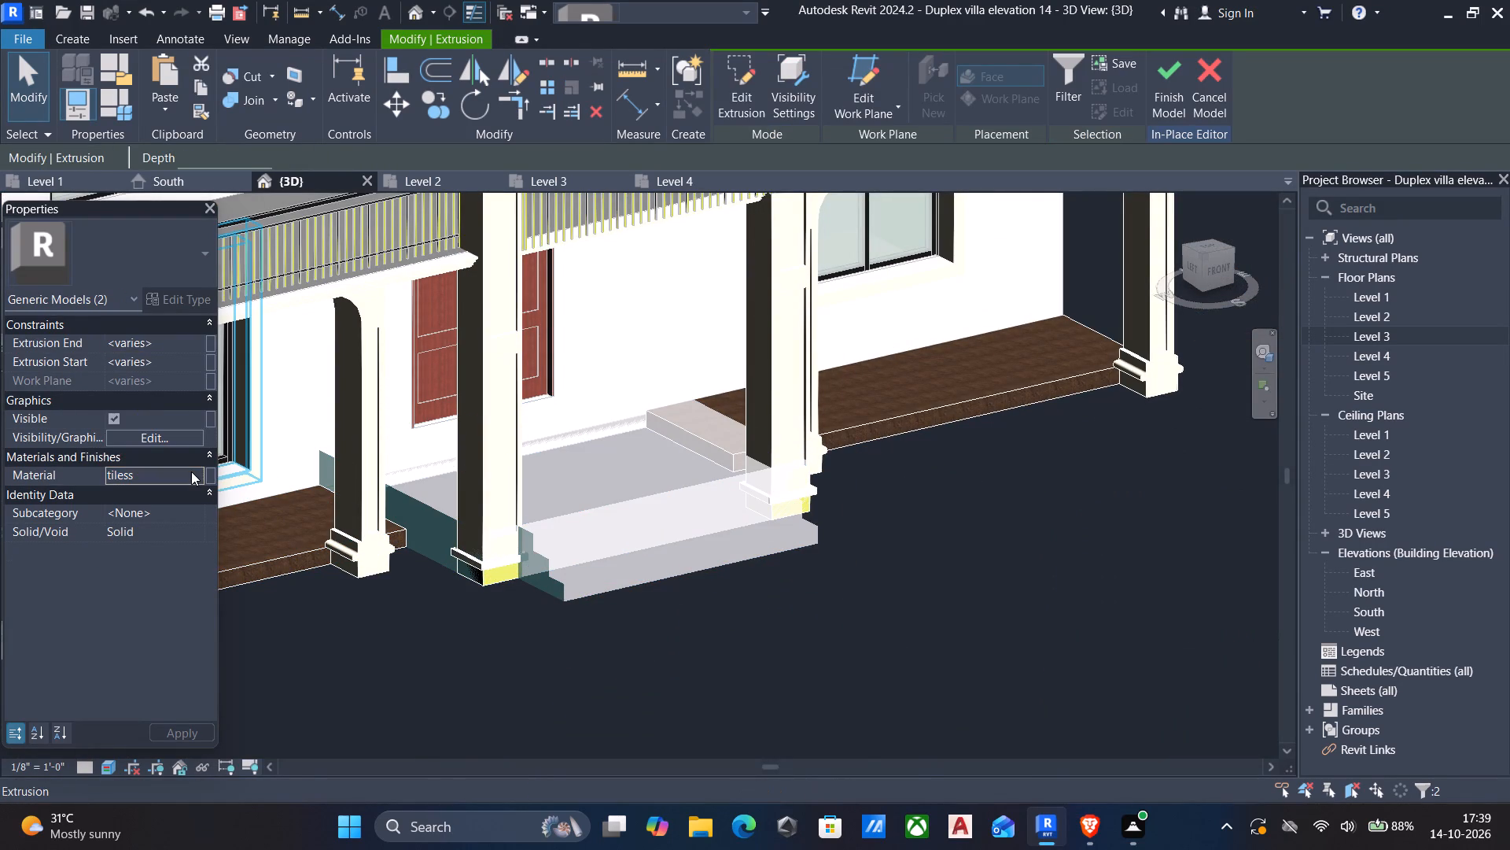
{"action": "left_click", "coordinate": [191, 471]}
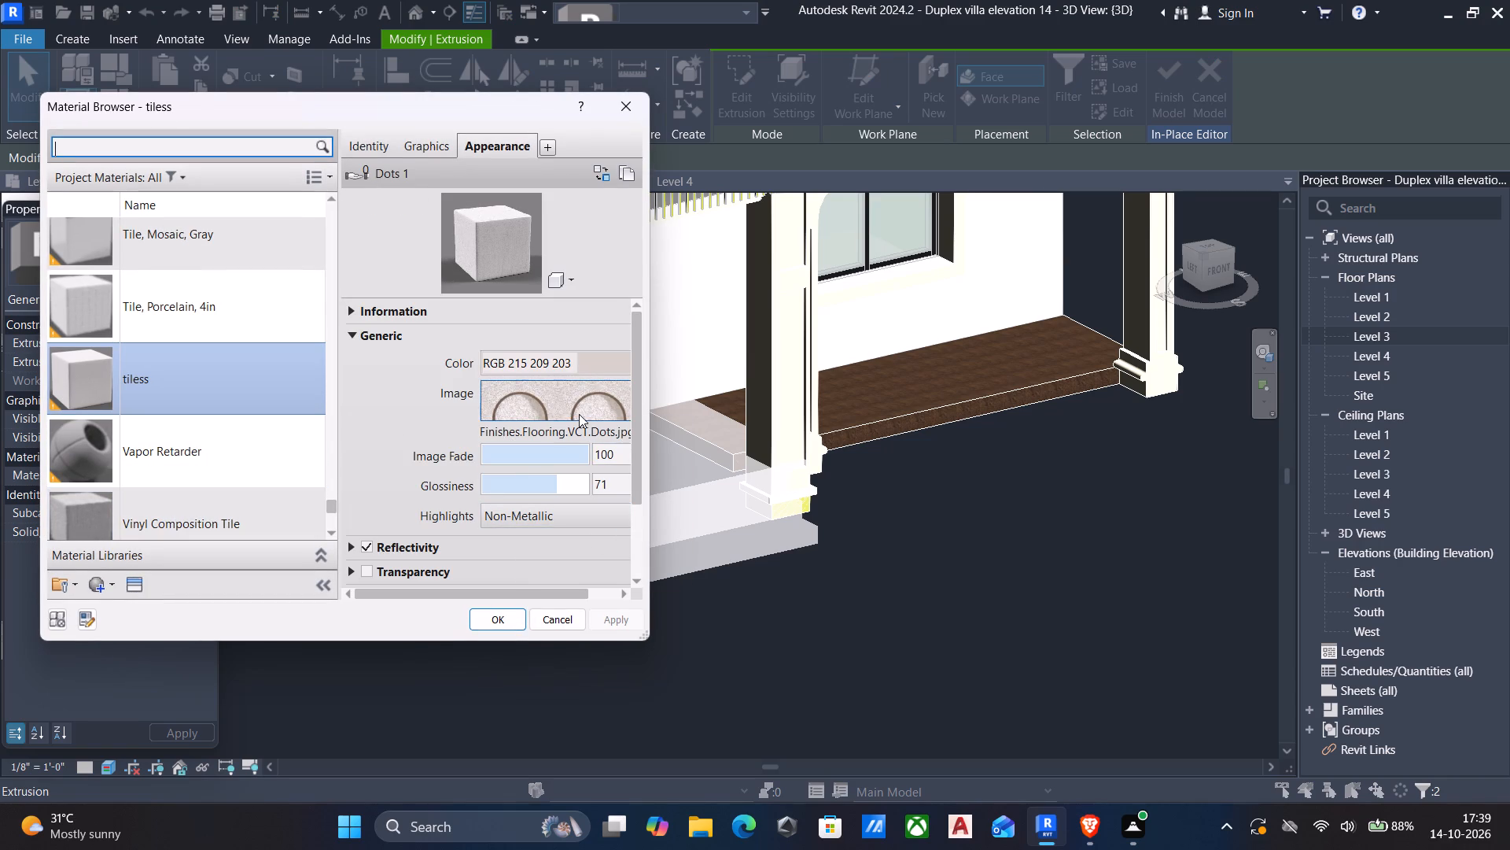
{"action": "left_click", "coordinate": [136, 583]}
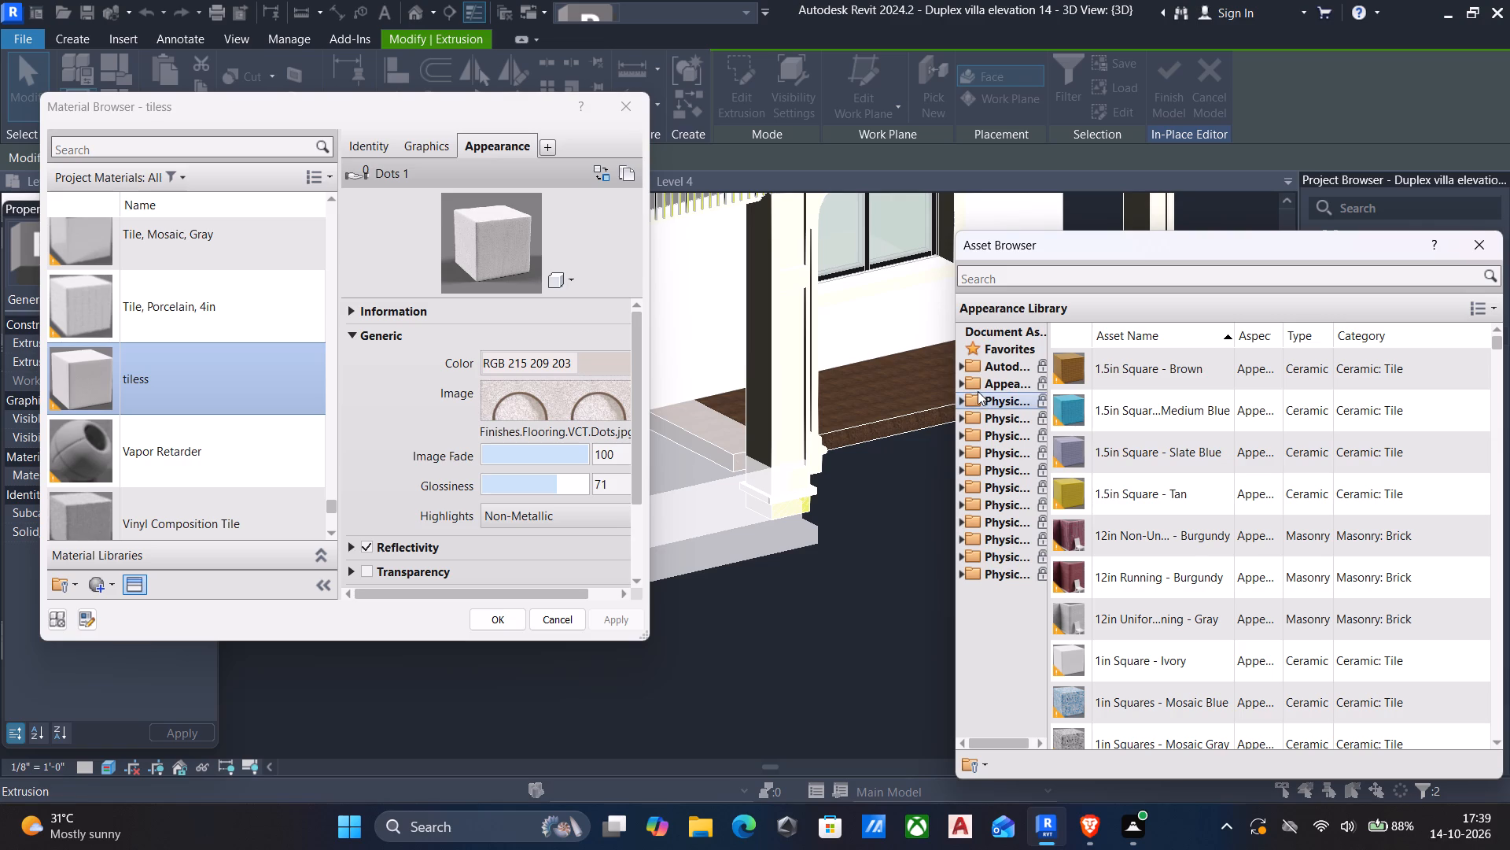
{"action": "left_click", "coordinate": [974, 389]}
{"action": "double_click", "coordinate": [974, 389]}
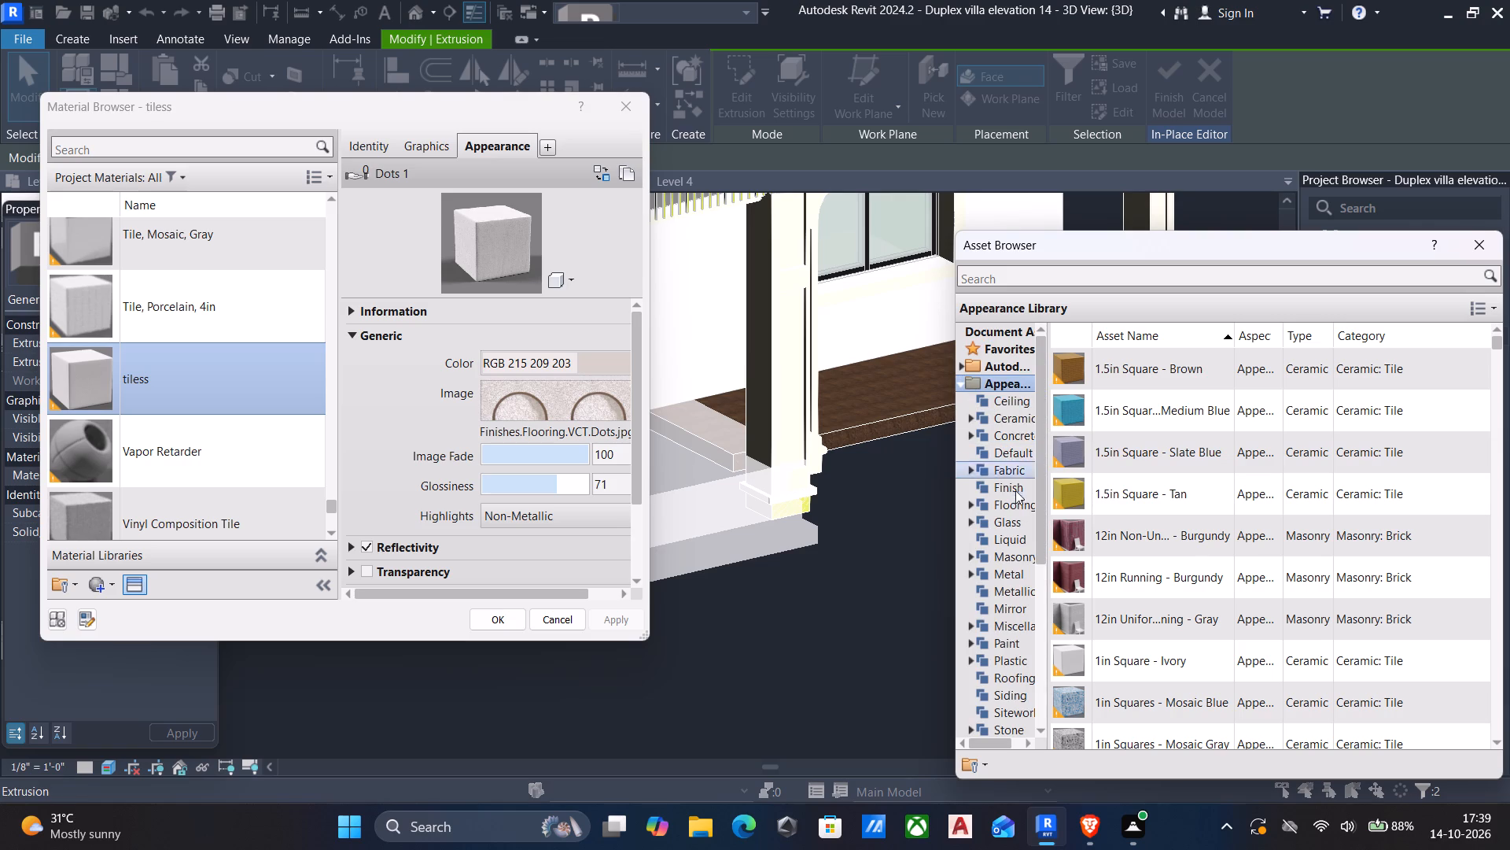
{"action": "left_click", "coordinate": [1015, 504]}
{"action": "double_click", "coordinate": [1007, 486]}
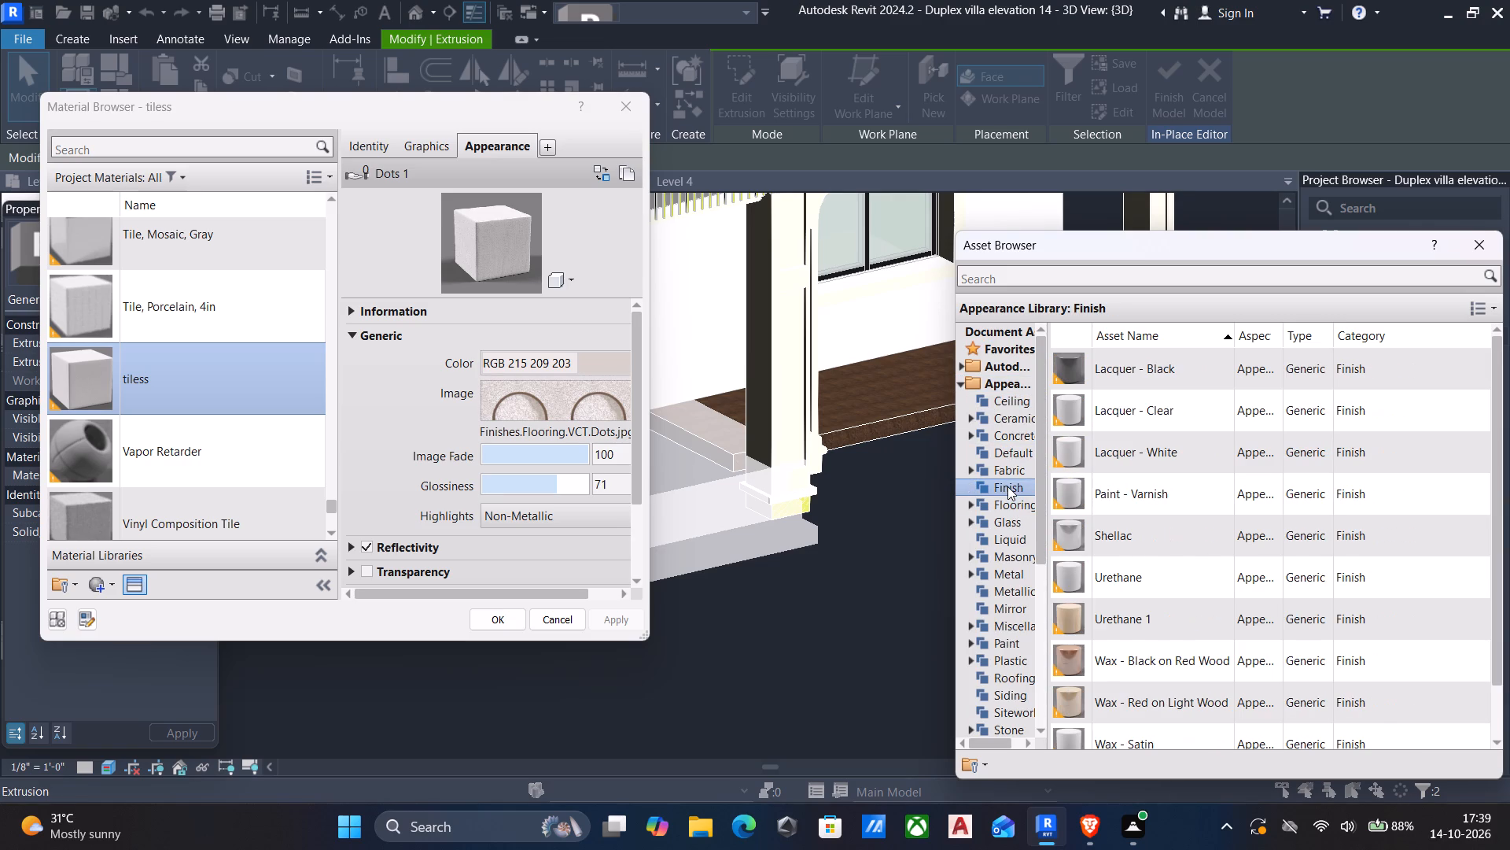
{"action": "double_click", "coordinate": [1006, 506]}
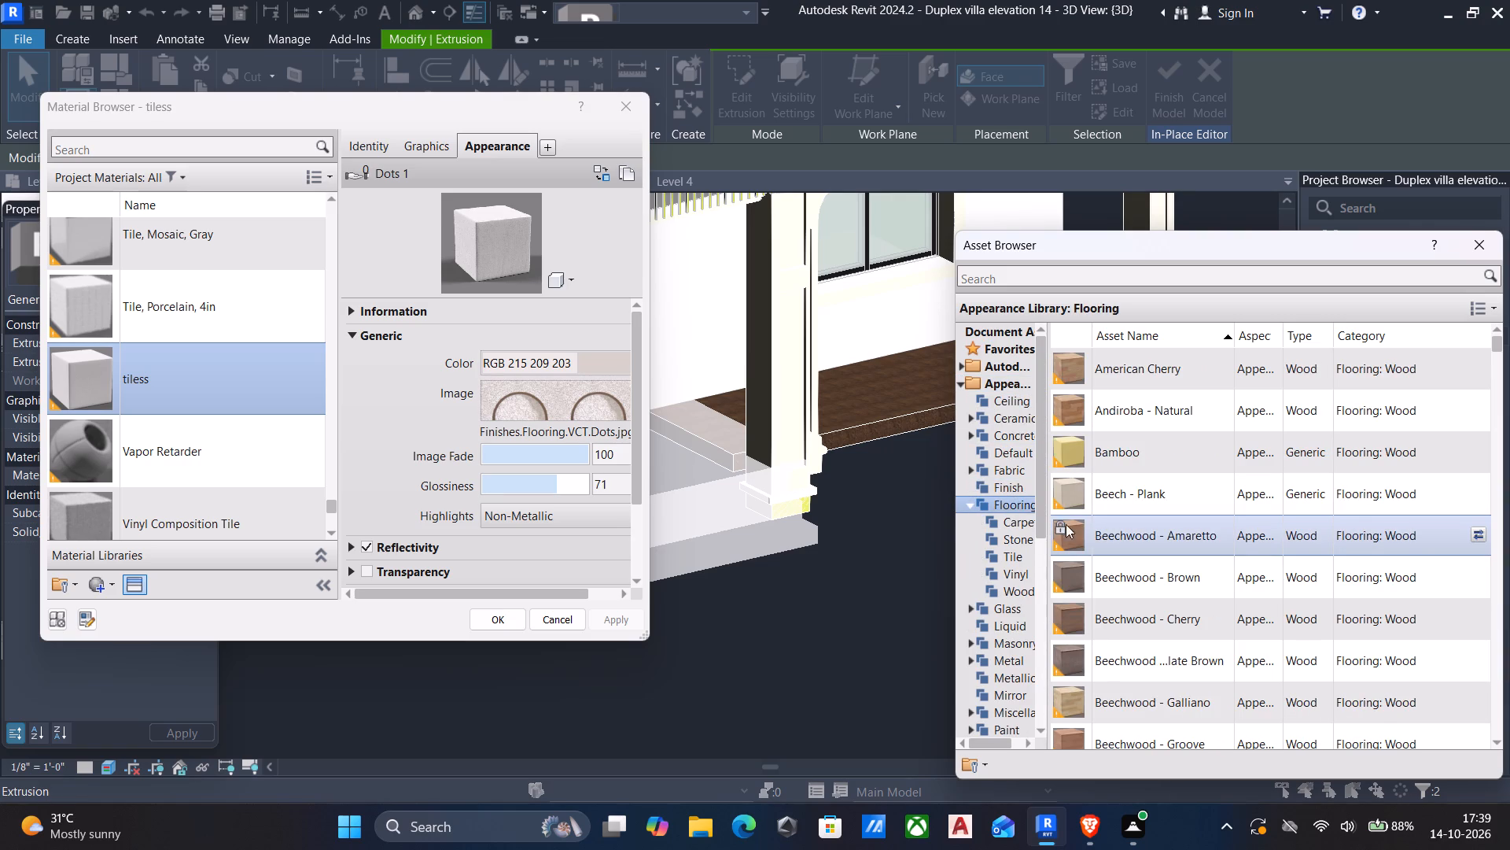
{"action": "triple_click", "coordinate": [1012, 542]}
{"action": "scroll", "coordinate": [1221, 492], "scroll_direction": "down", "scroll_amount": 2}
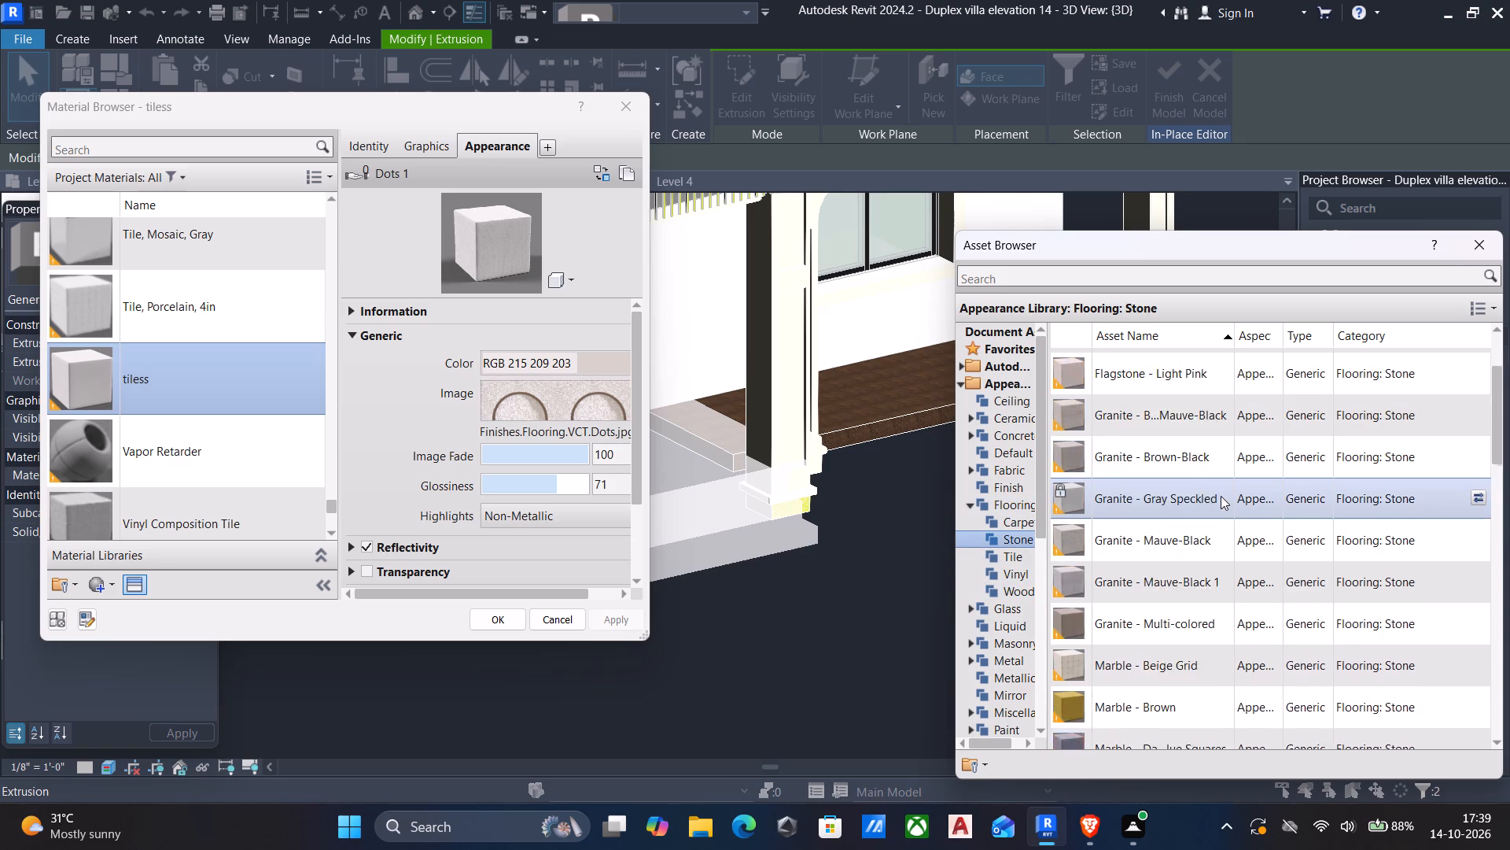
{"action": "scroll", "coordinate": [1221, 496], "scroll_direction": "down", "scroll_amount": 4}
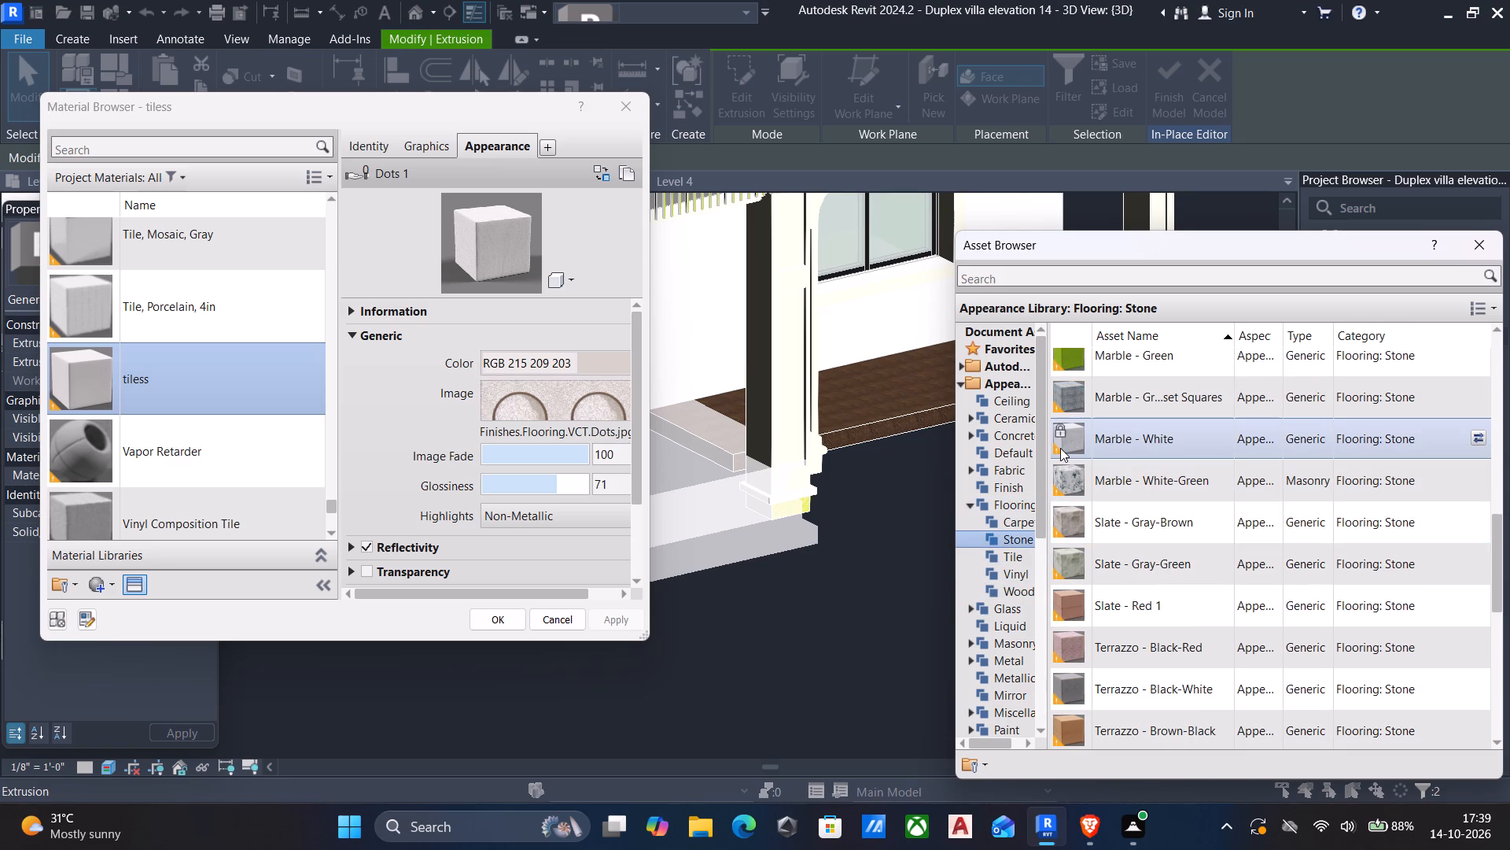
{"action": "double_click", "coordinate": [1126, 445]}
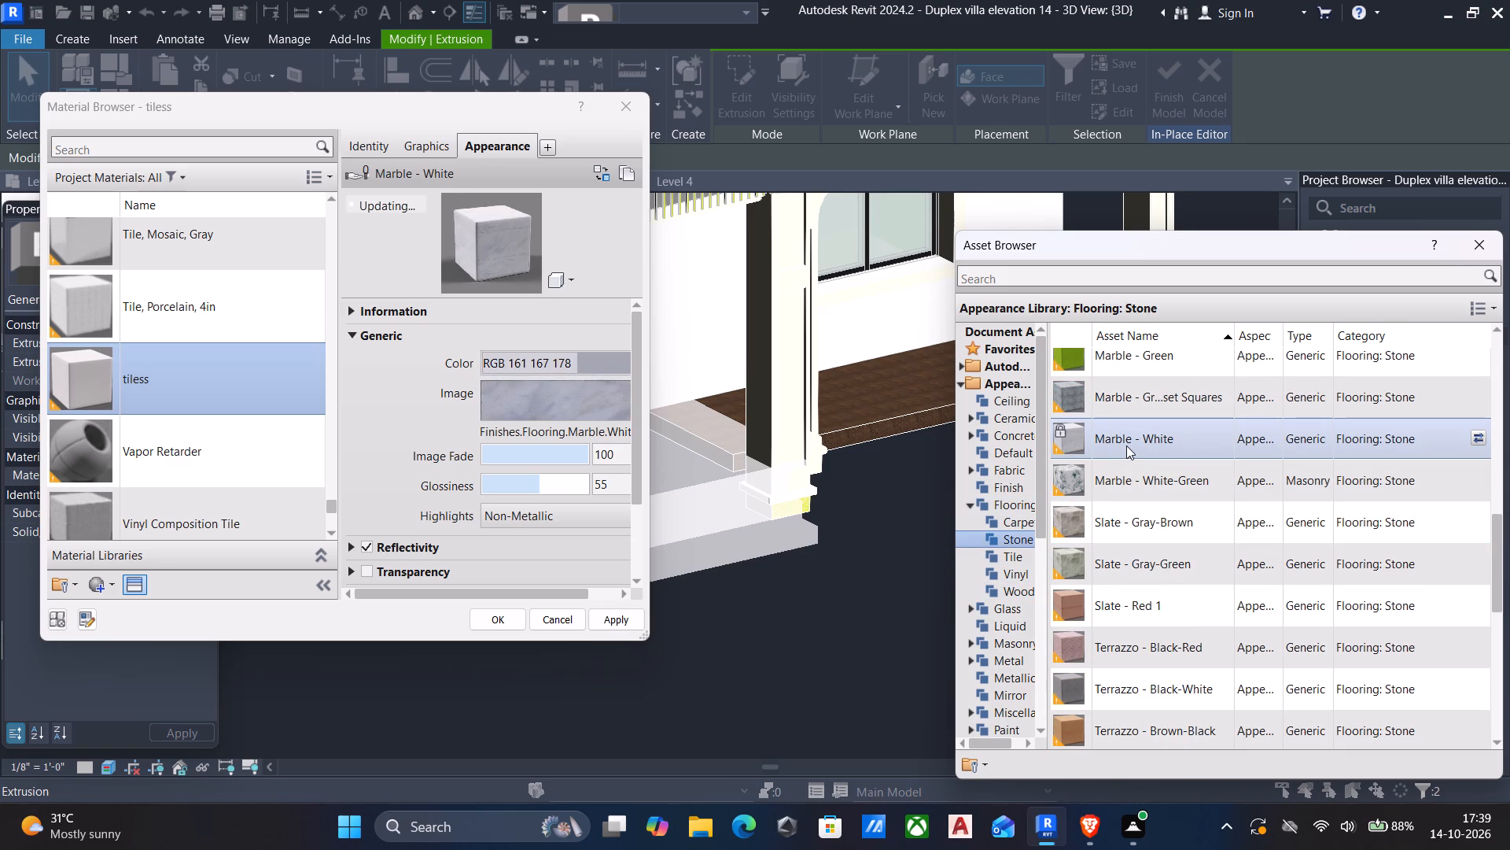
{"action": "double_click", "coordinate": [1180, 523]}
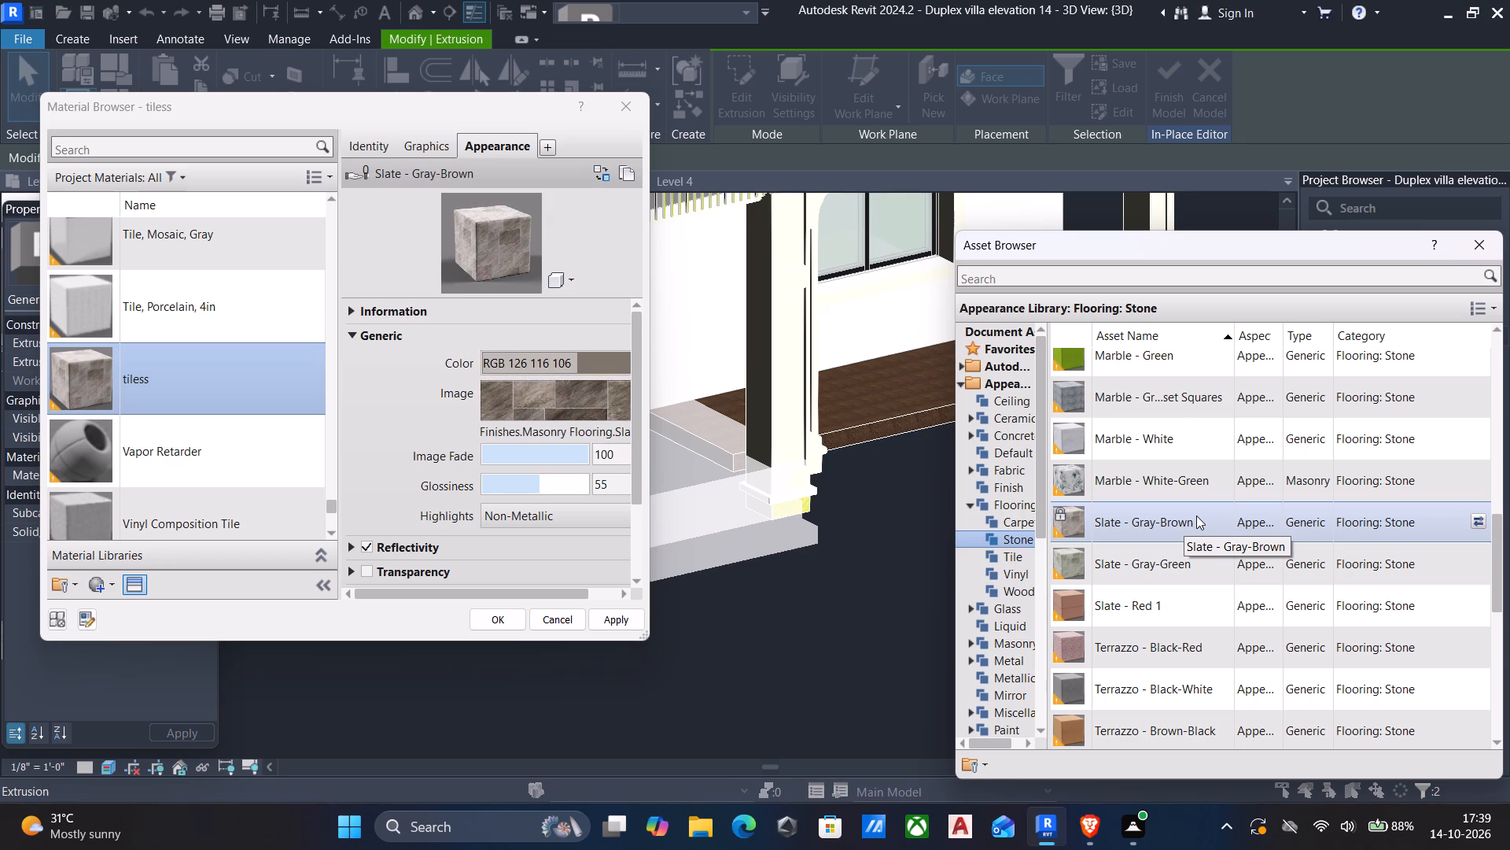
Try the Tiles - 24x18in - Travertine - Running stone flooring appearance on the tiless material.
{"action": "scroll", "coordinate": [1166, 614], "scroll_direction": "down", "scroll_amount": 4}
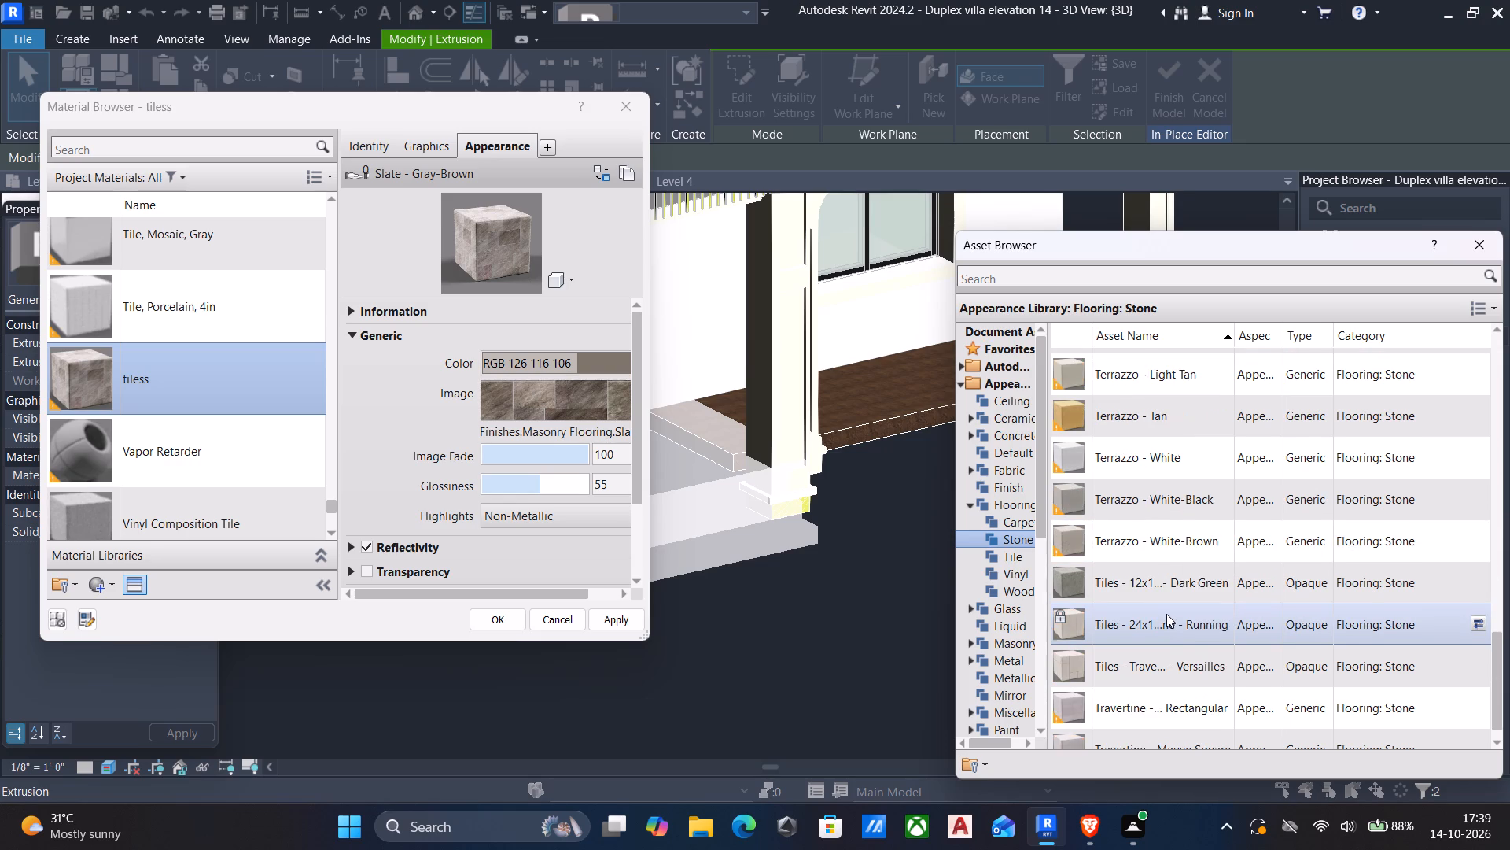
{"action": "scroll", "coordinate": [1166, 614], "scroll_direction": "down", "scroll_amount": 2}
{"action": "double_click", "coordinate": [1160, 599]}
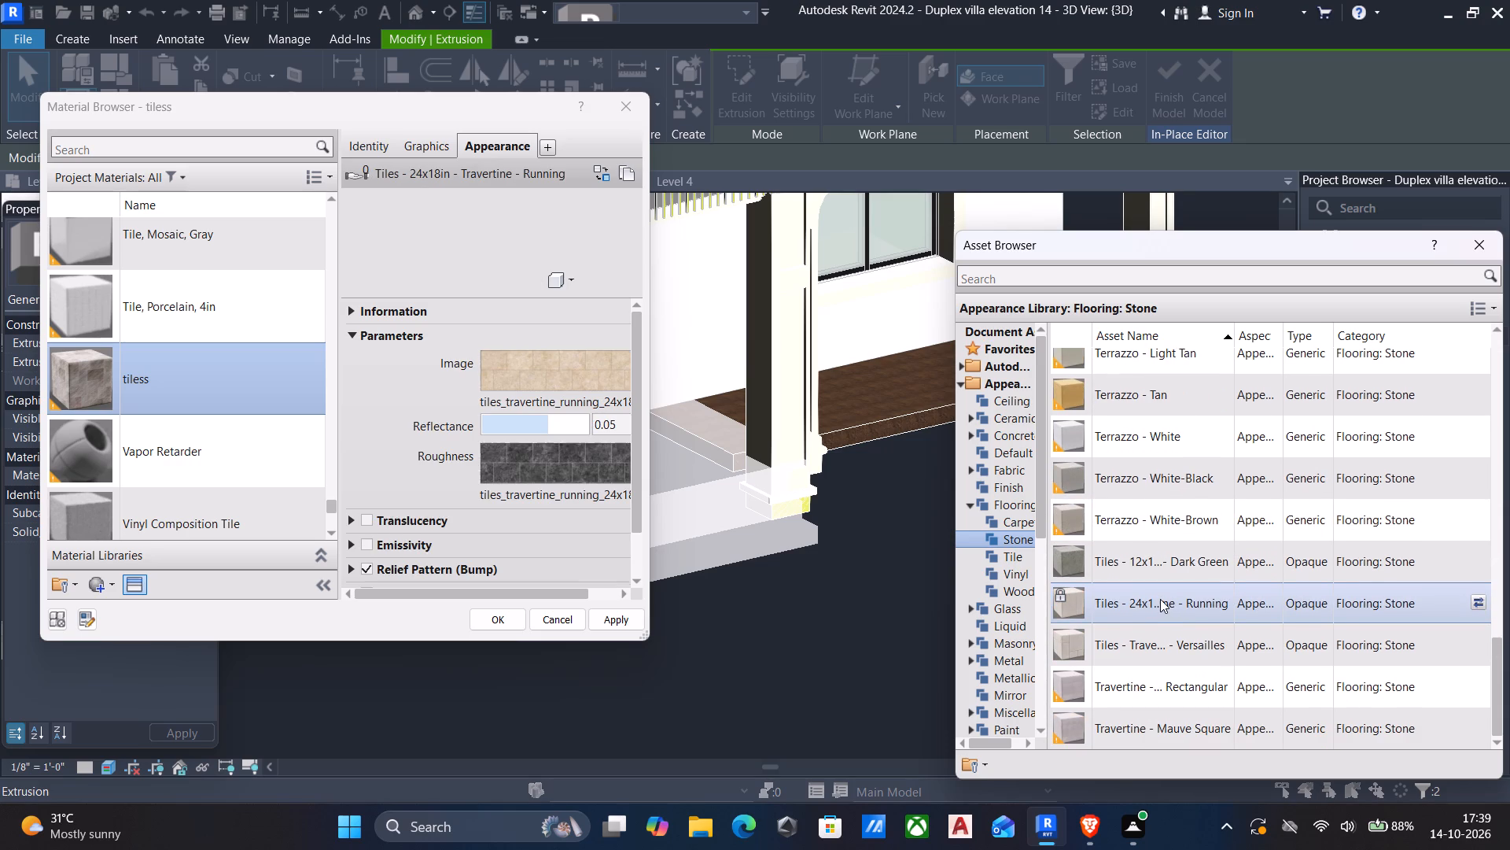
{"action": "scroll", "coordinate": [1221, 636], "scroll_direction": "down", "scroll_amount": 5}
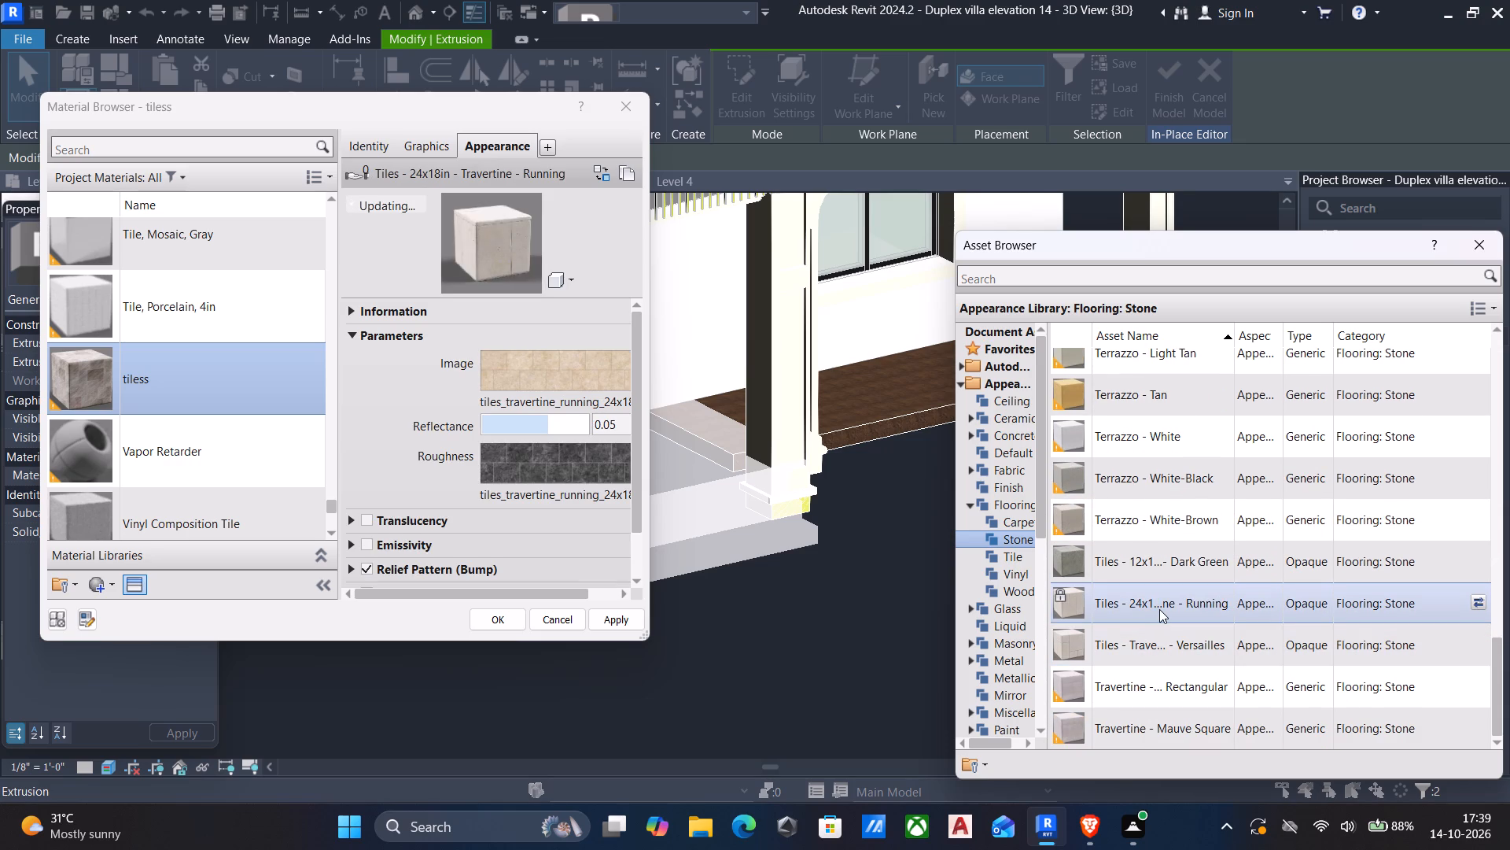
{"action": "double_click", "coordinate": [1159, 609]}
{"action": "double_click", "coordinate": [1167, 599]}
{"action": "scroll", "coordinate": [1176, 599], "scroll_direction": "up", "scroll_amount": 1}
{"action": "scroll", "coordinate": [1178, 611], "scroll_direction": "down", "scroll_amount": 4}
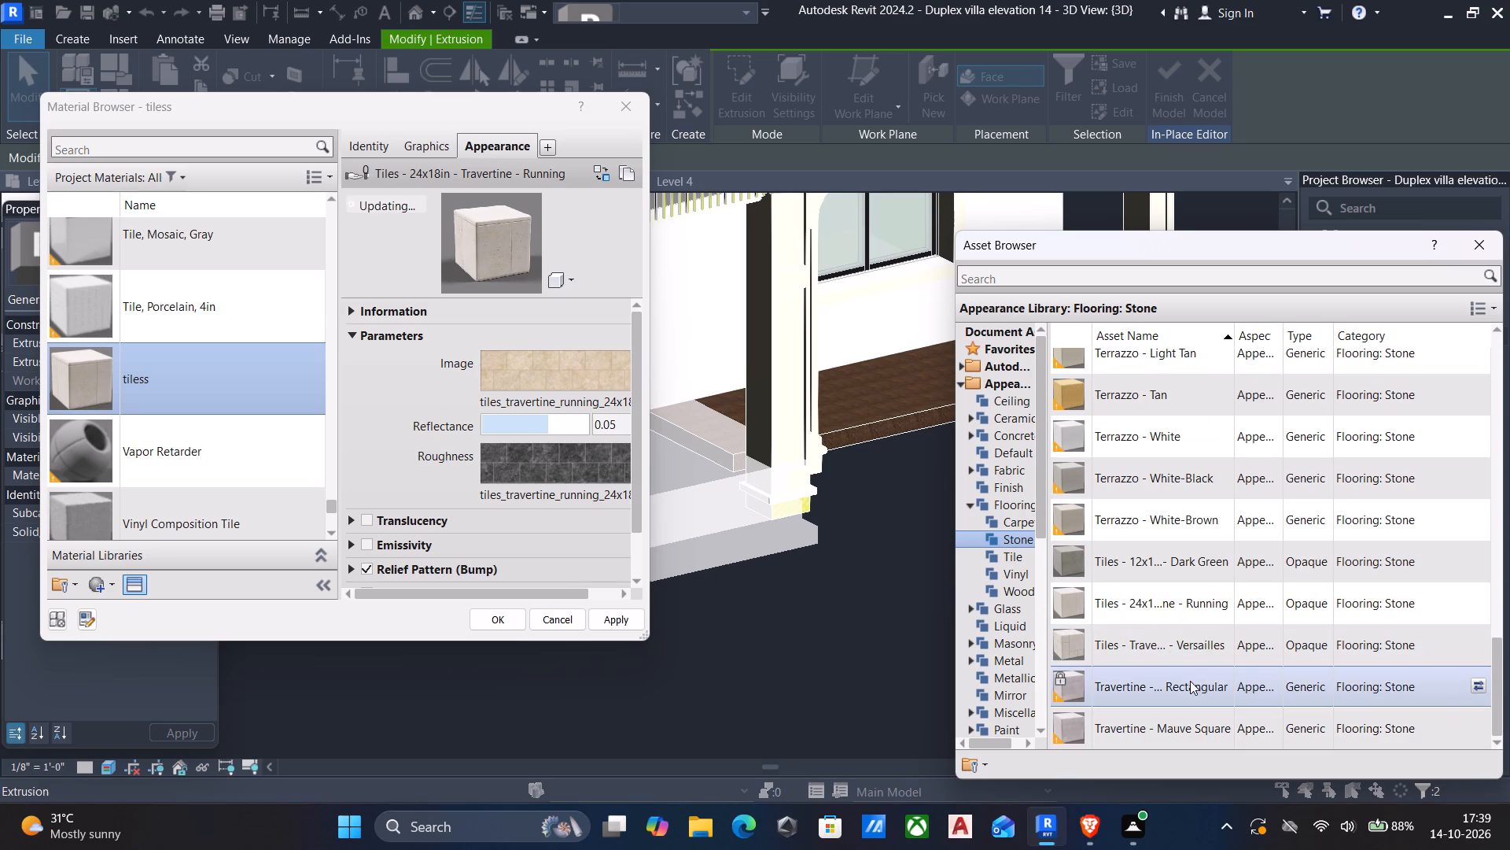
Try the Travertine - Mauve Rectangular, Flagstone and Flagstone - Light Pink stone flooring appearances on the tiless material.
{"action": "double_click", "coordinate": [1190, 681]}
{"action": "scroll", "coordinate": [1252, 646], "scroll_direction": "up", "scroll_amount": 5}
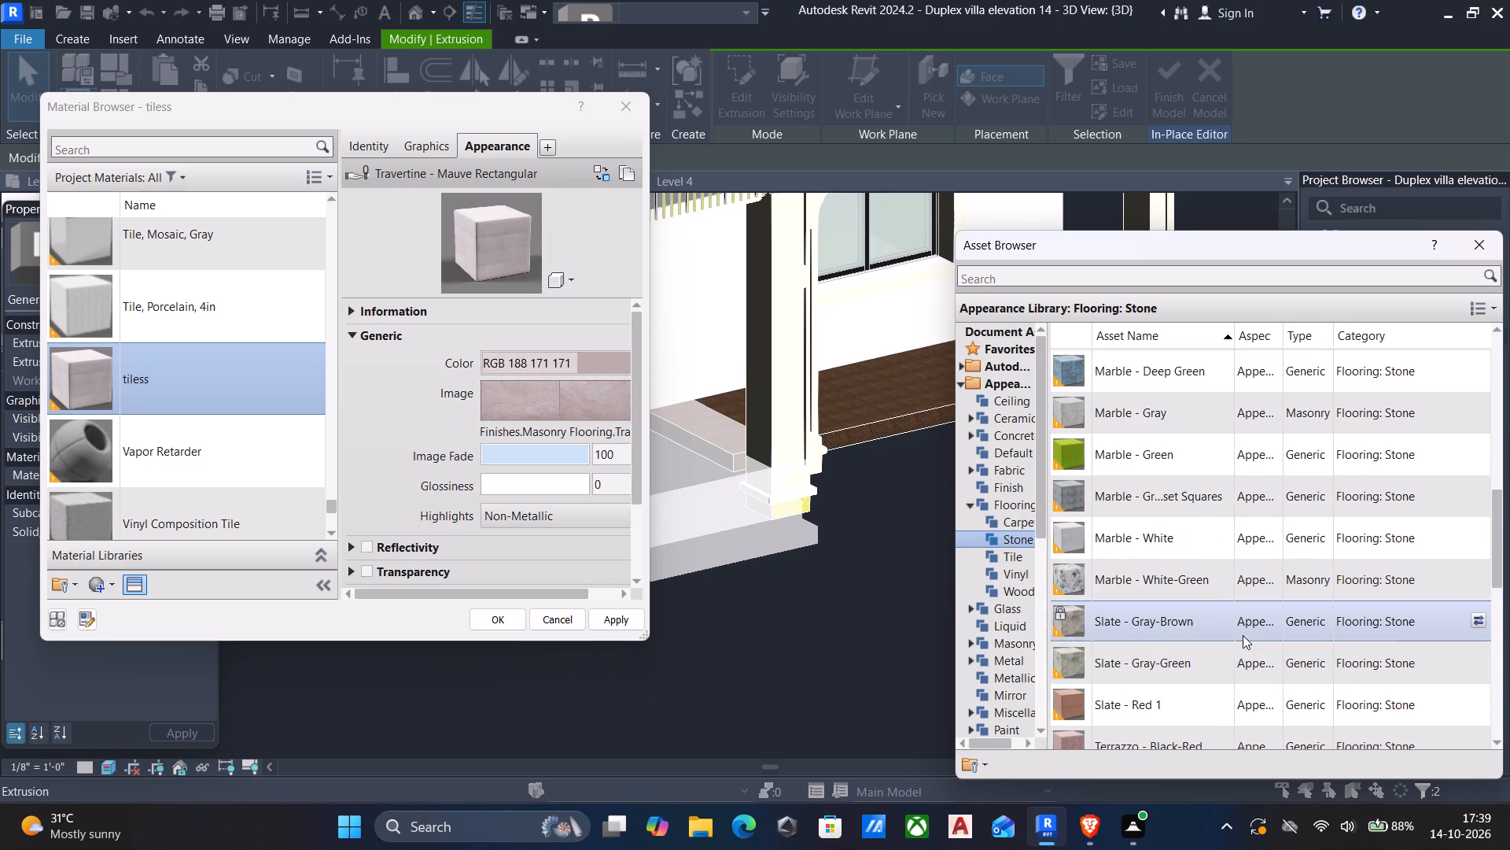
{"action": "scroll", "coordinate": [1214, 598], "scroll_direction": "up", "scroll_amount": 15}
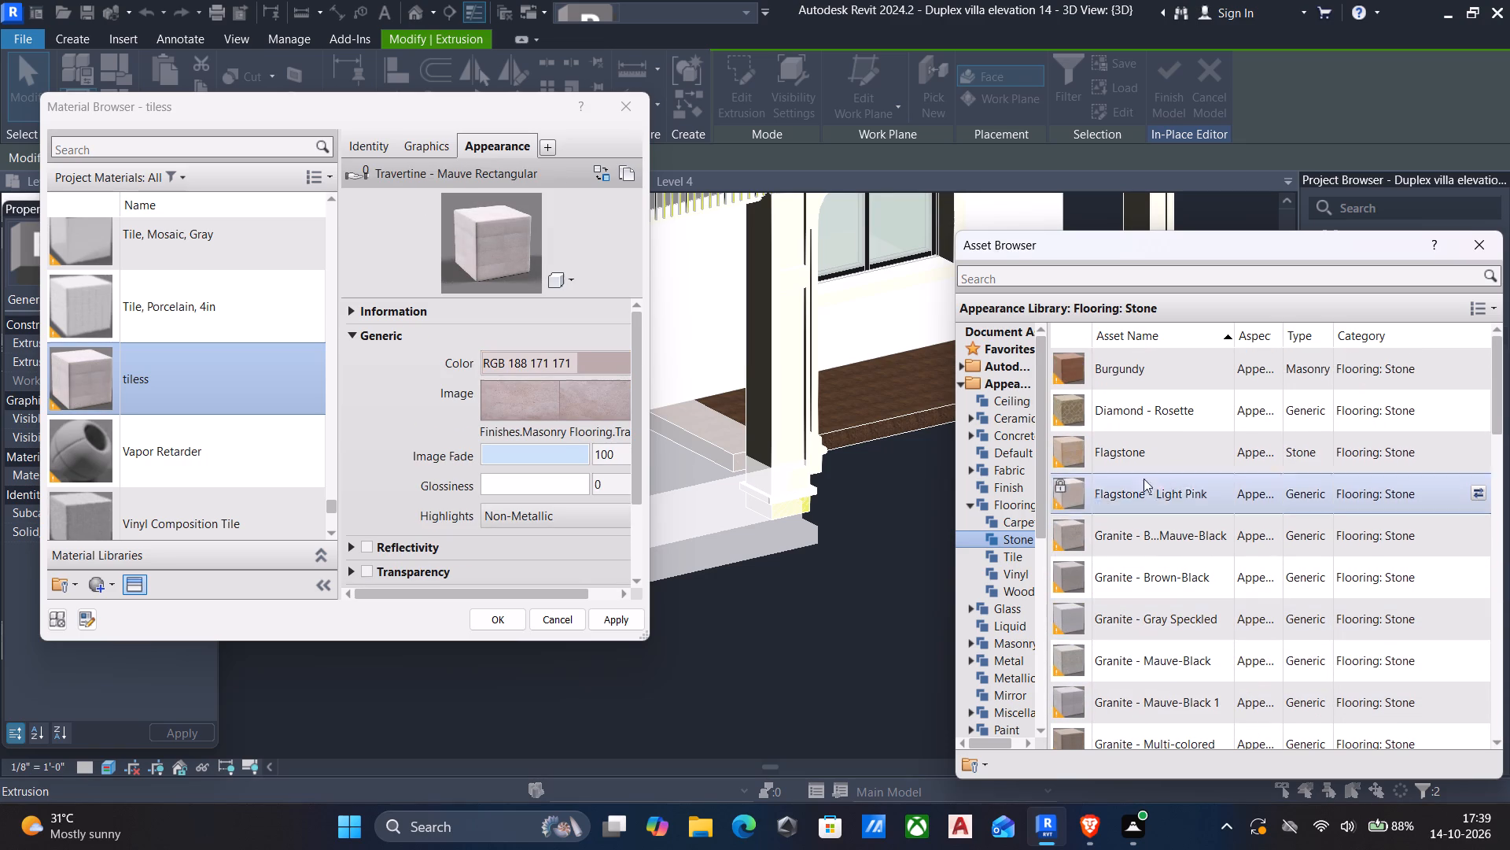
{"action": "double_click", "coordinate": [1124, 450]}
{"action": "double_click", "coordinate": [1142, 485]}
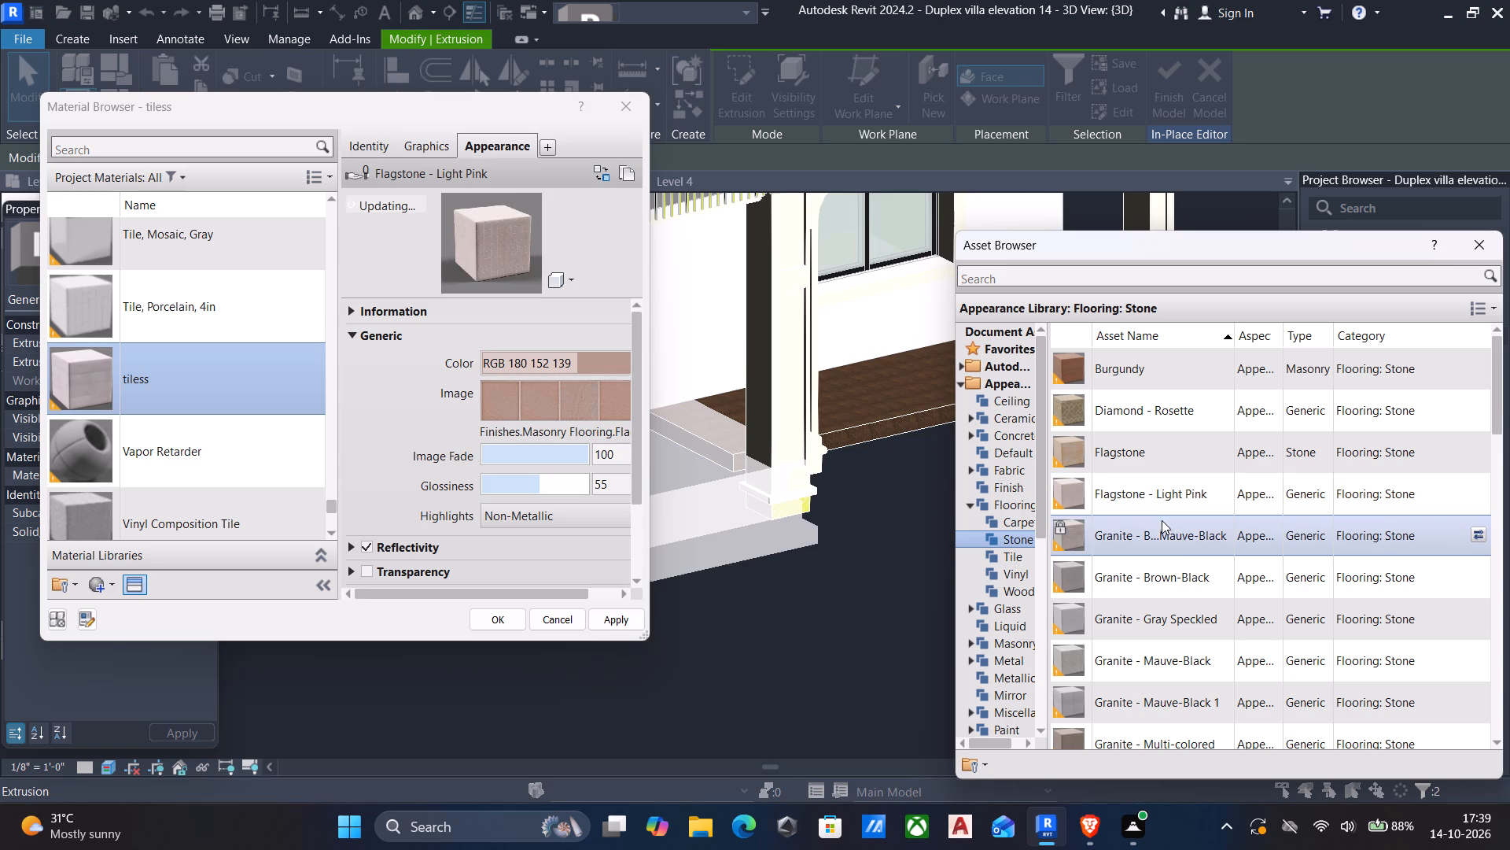
Replace the tiless material's appearance with Granite - Brown-Black and apply it to the entrance platform and steps.
{"action": "double_click", "coordinate": [1176, 568]}
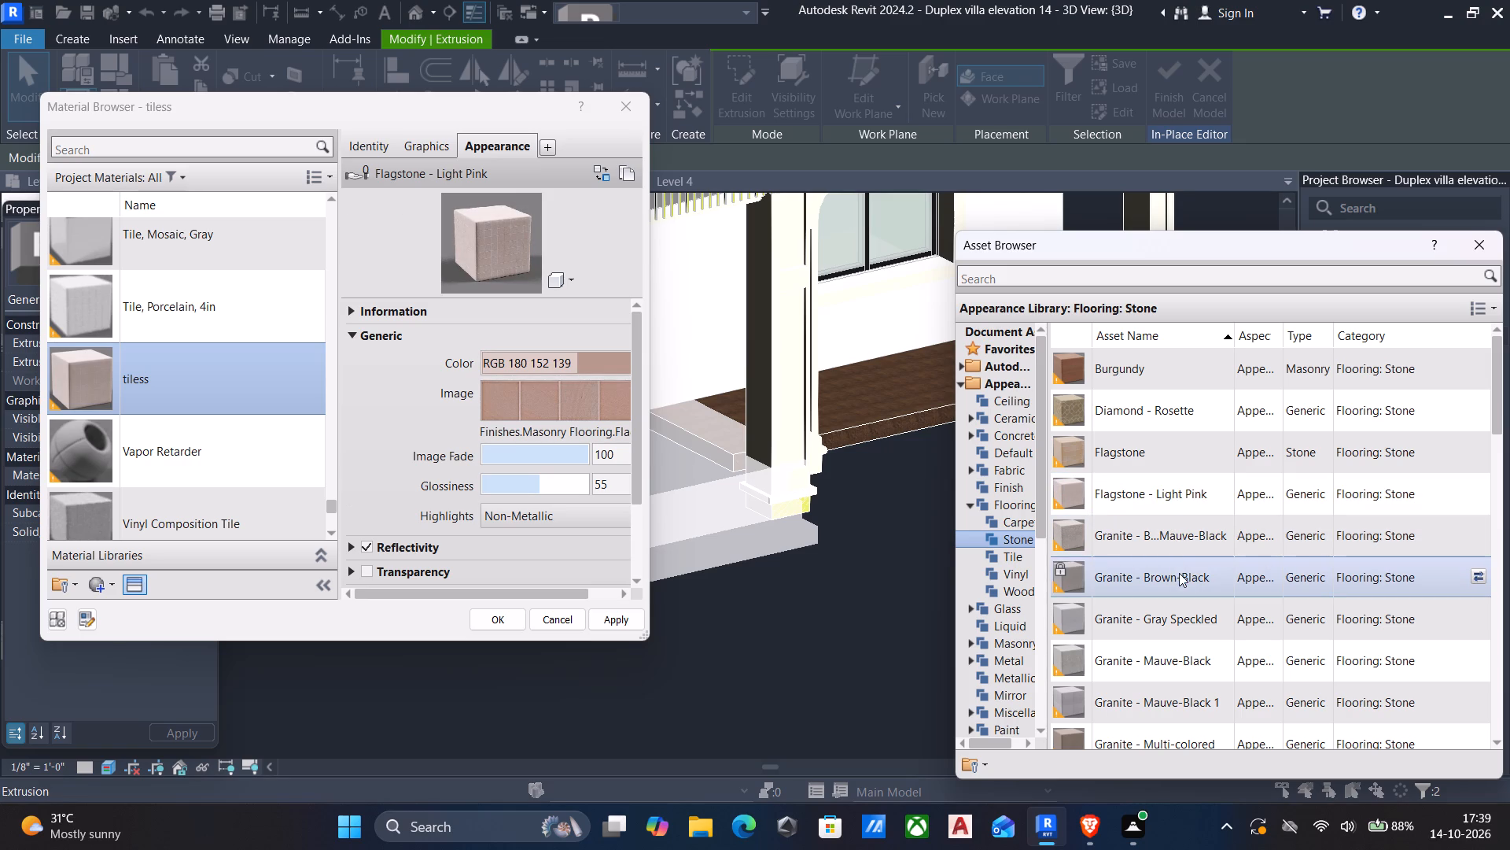
{"action": "double_click", "coordinate": [1175, 571]}
{"action": "scroll", "coordinate": [1158, 574], "scroll_direction": "down", "scroll_amount": 1}
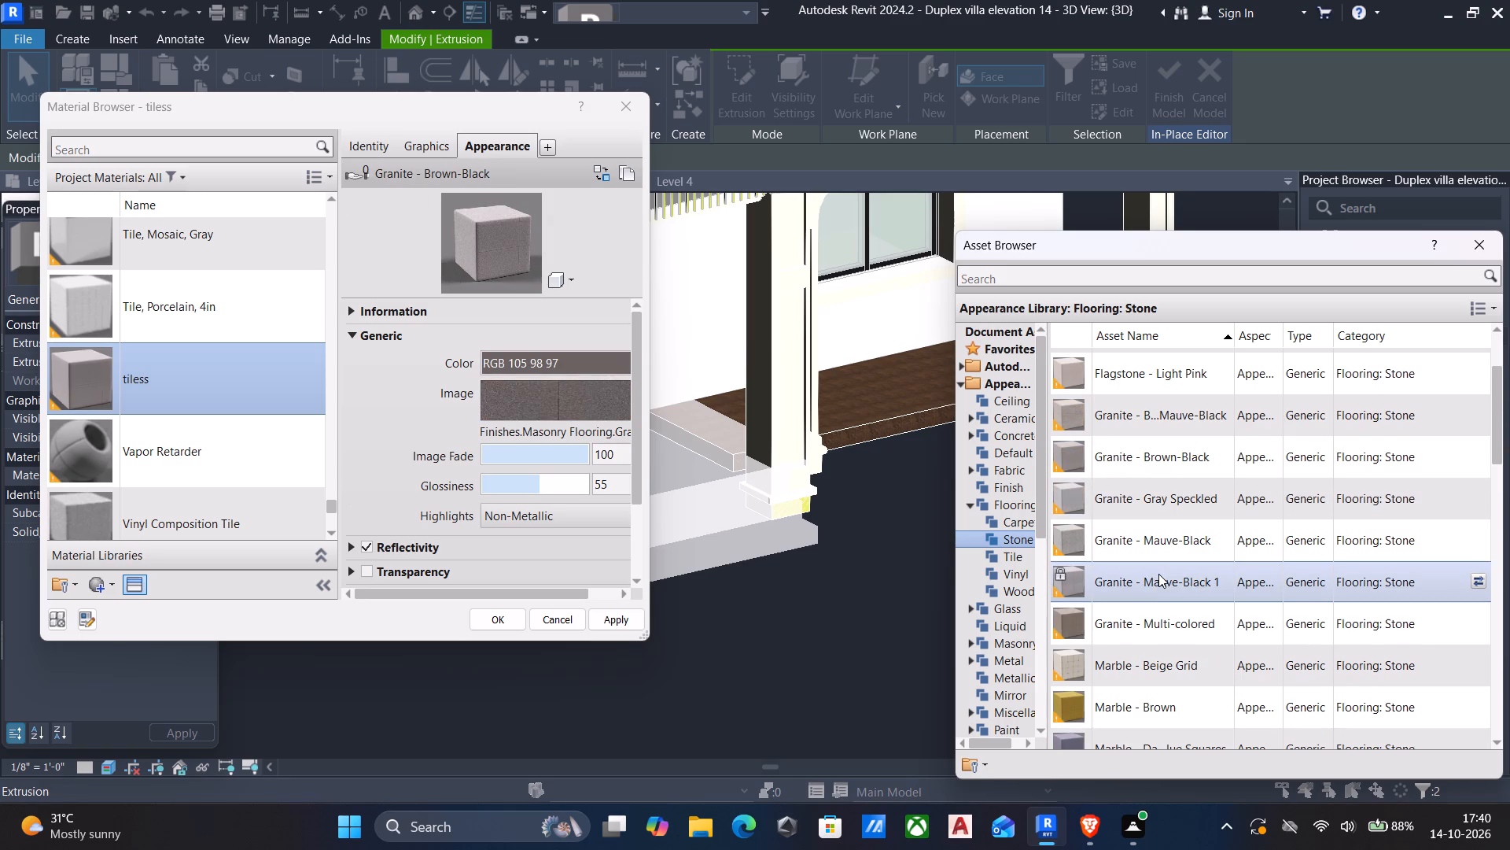
{"action": "left_click", "coordinate": [620, 624]}
{"action": "left_click", "coordinate": [497, 615]}
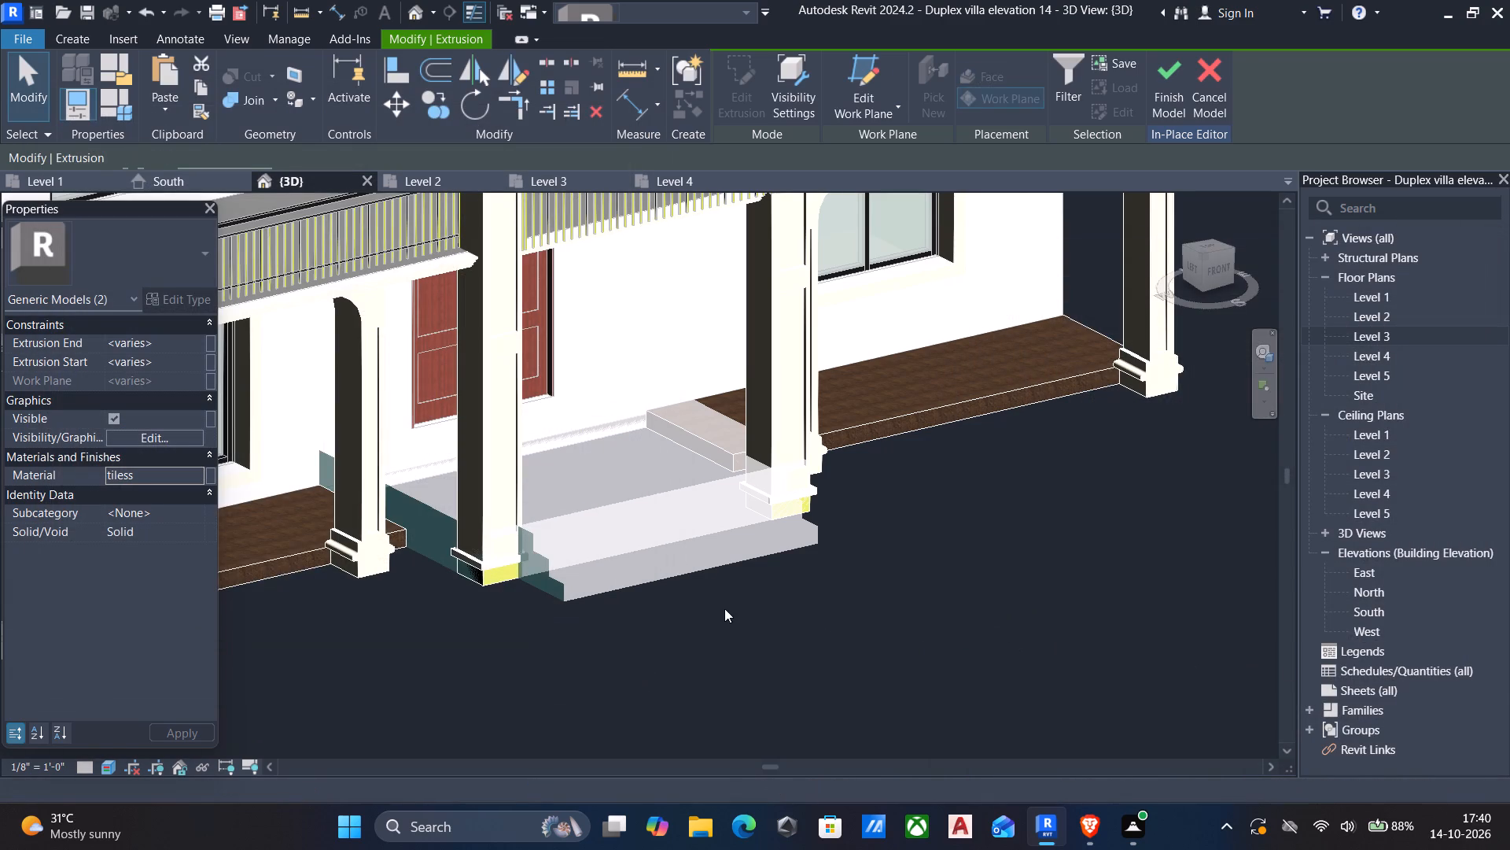
{"action": "scroll", "coordinate": [679, 501], "scroll_direction": "up", "scroll_amount": 4}
{"action": "key", "text": "Escape"}
Examine the granite finish on the entrance steps close up, and view the whole villa from several sides.
{"action": "middle_click_drag", "start_coordinate": [624, 537], "coordinate": [635, 501]}
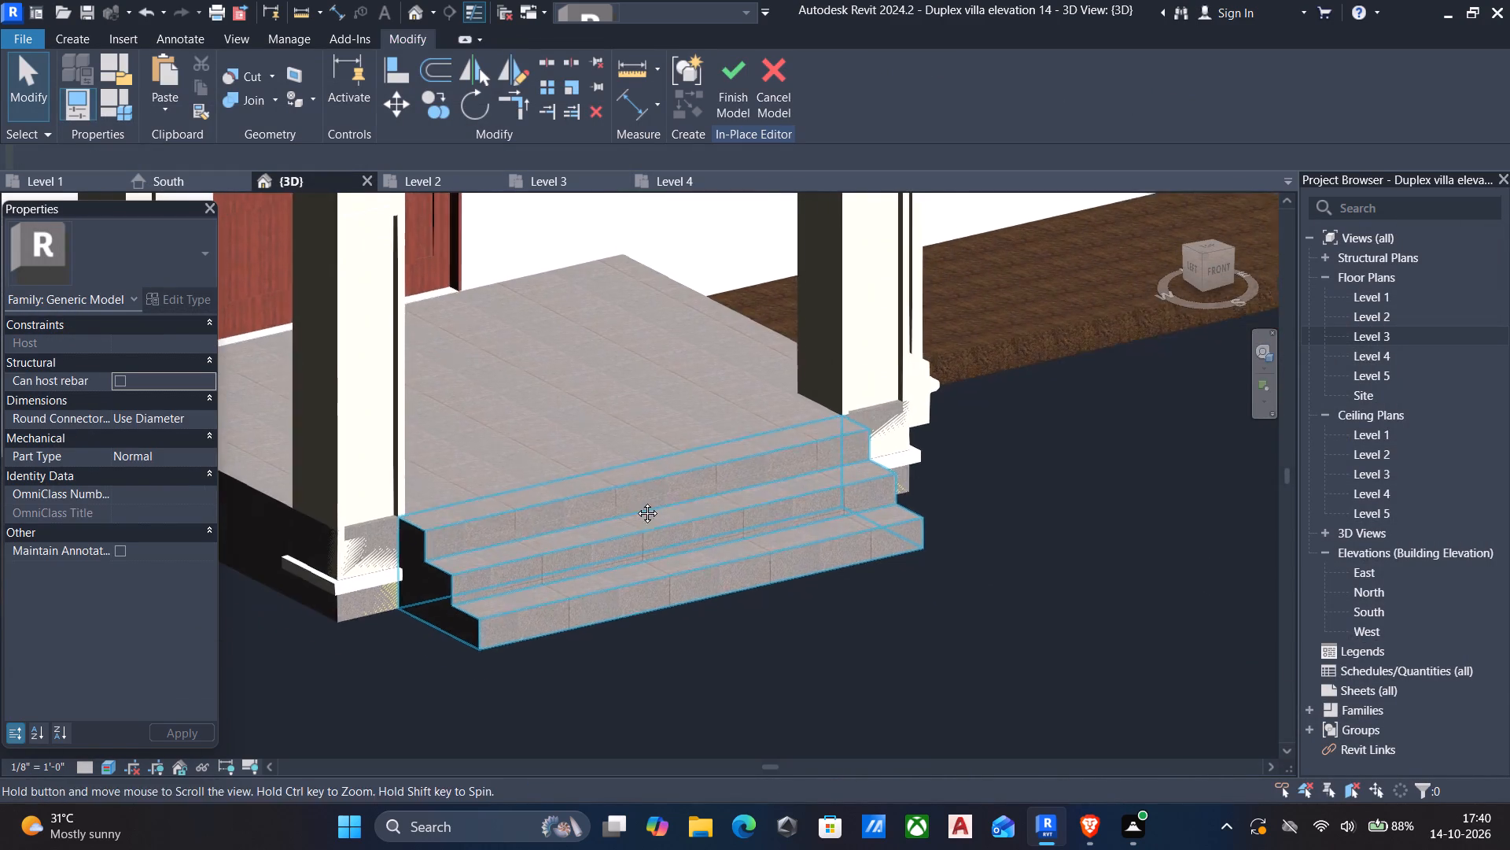
{"action": "middle_click_drag", "start_coordinate": [635, 501], "coordinate": [701, 445]}
{"action": "scroll", "coordinate": [701, 445], "scroll_direction": "down", "scroll_amount": 10}
{"action": "middle_click_drag", "start_coordinate": [720, 500], "coordinate": [406, 528], "text": "shift"}
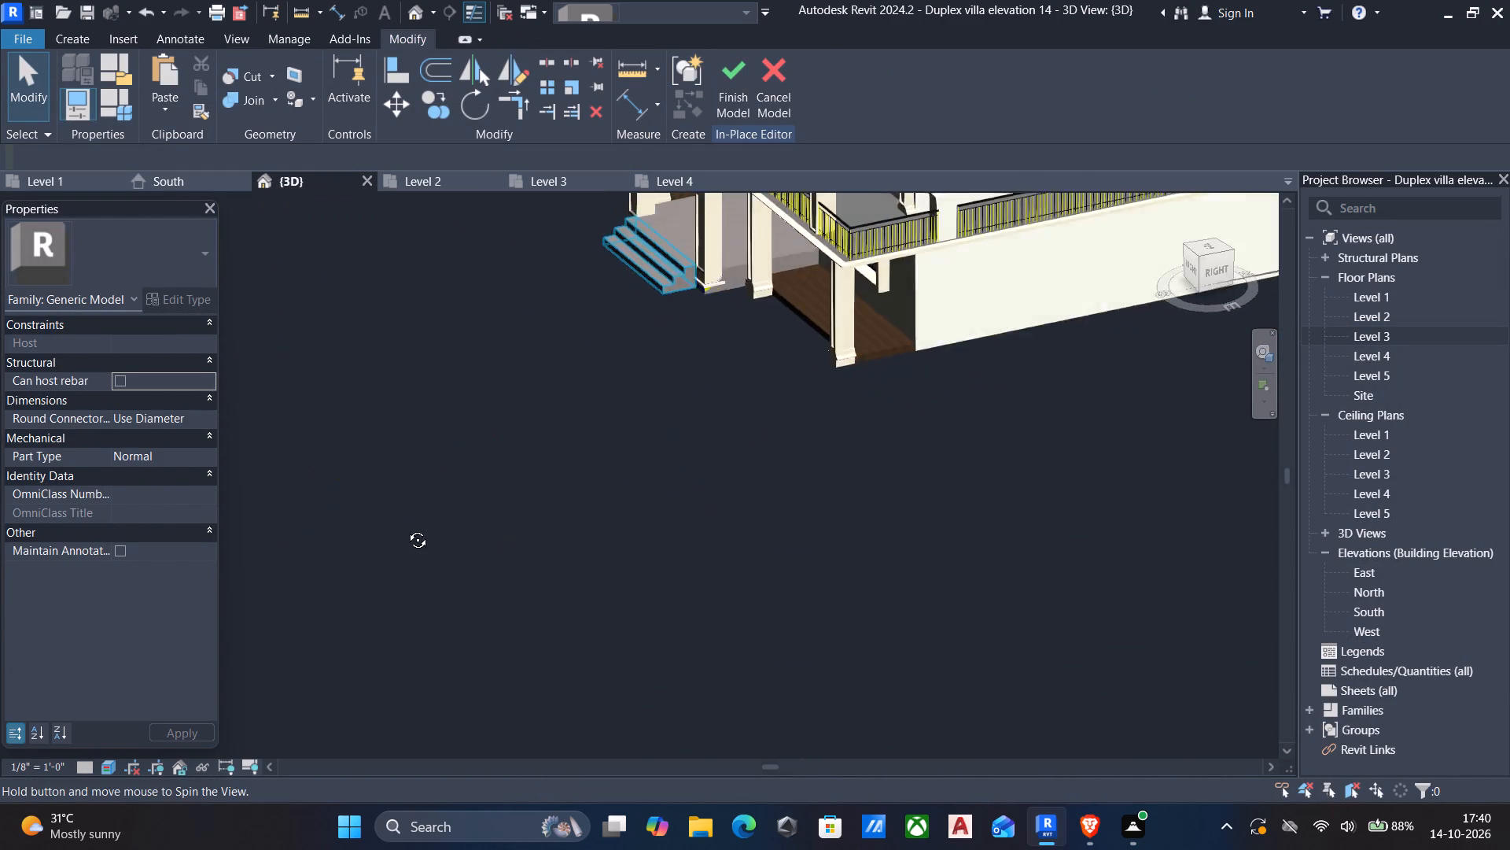
{"action": "middle_click_drag", "start_coordinate": [406, 528], "coordinate": [426, 490], "text": "shift"}
{"action": "scroll", "coordinate": [462, 446], "scroll_direction": "down", "scroll_amount": 4}
{"action": "middle_click_drag", "start_coordinate": [466, 446], "coordinate": [613, 413], "text": "shift"}
{"action": "scroll", "coordinate": [613, 413], "scroll_direction": "down", "scroll_amount": 3}
{"action": "middle_click_drag", "start_coordinate": [608, 414], "coordinate": [624, 413]}
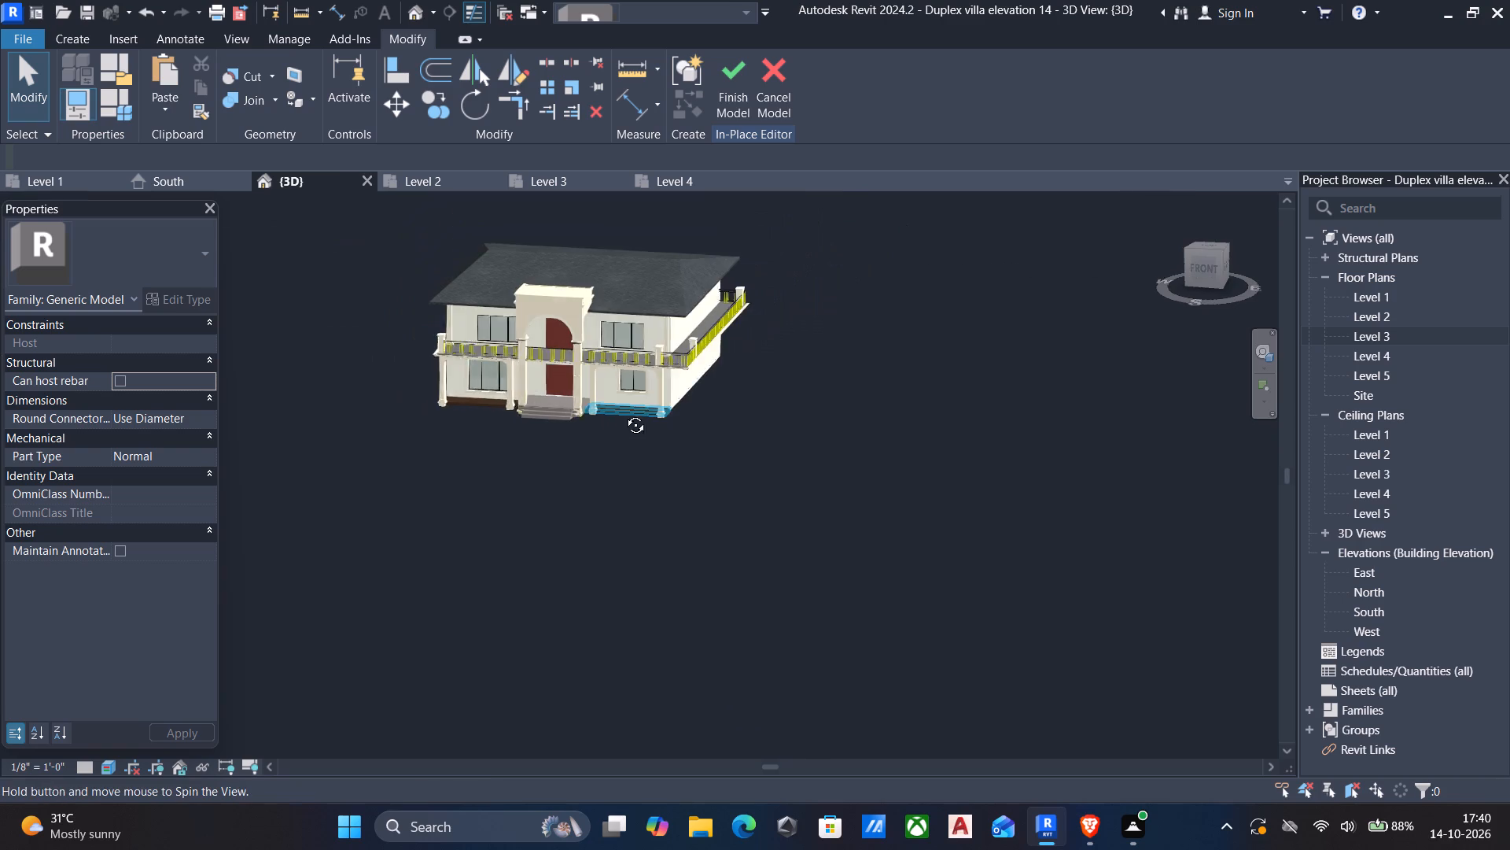
{"action": "middle_click_drag", "start_coordinate": [624, 413], "coordinate": [702, 356]}
{"action": "middle_click_drag", "start_coordinate": [685, 357], "coordinate": [698, 363]}
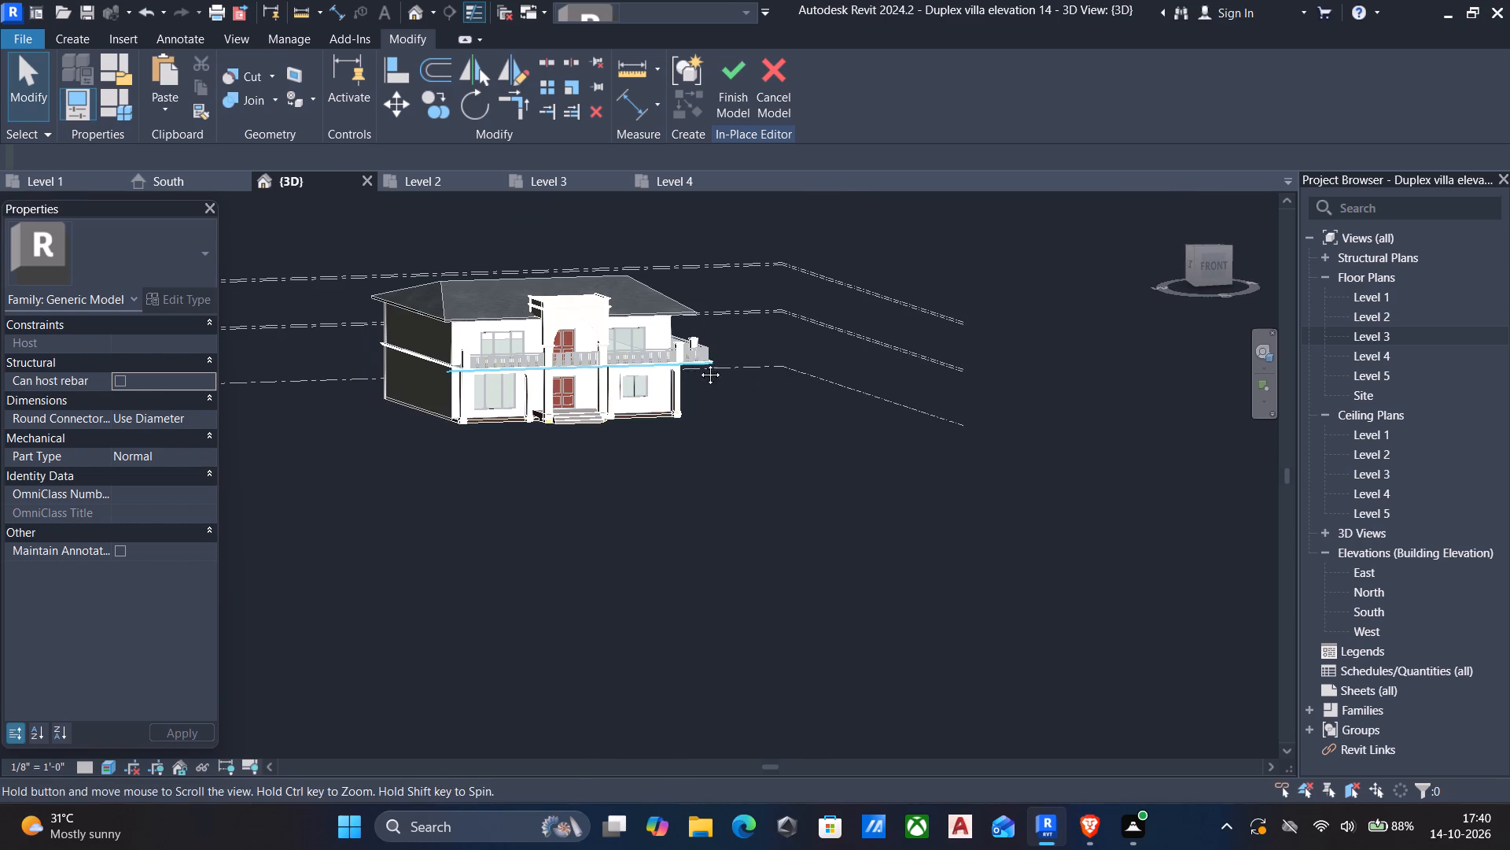
{"action": "middle_click_drag", "start_coordinate": [698, 363], "coordinate": [861, 412]}
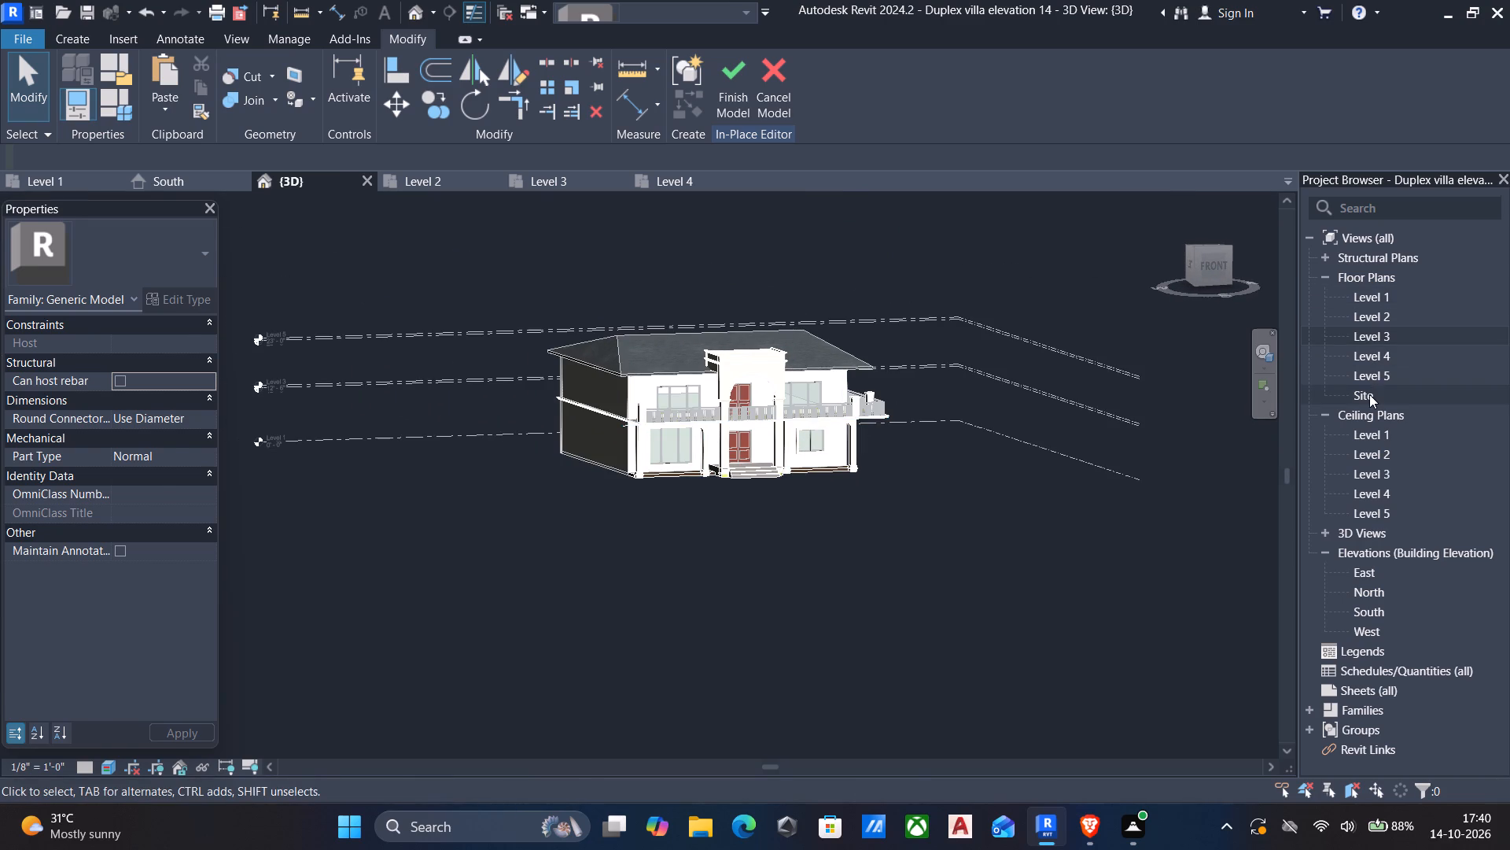
Open the Site floor plan and finish the in-place model, keeping its changes.
{"action": "double_click", "coordinate": [1369, 394]}
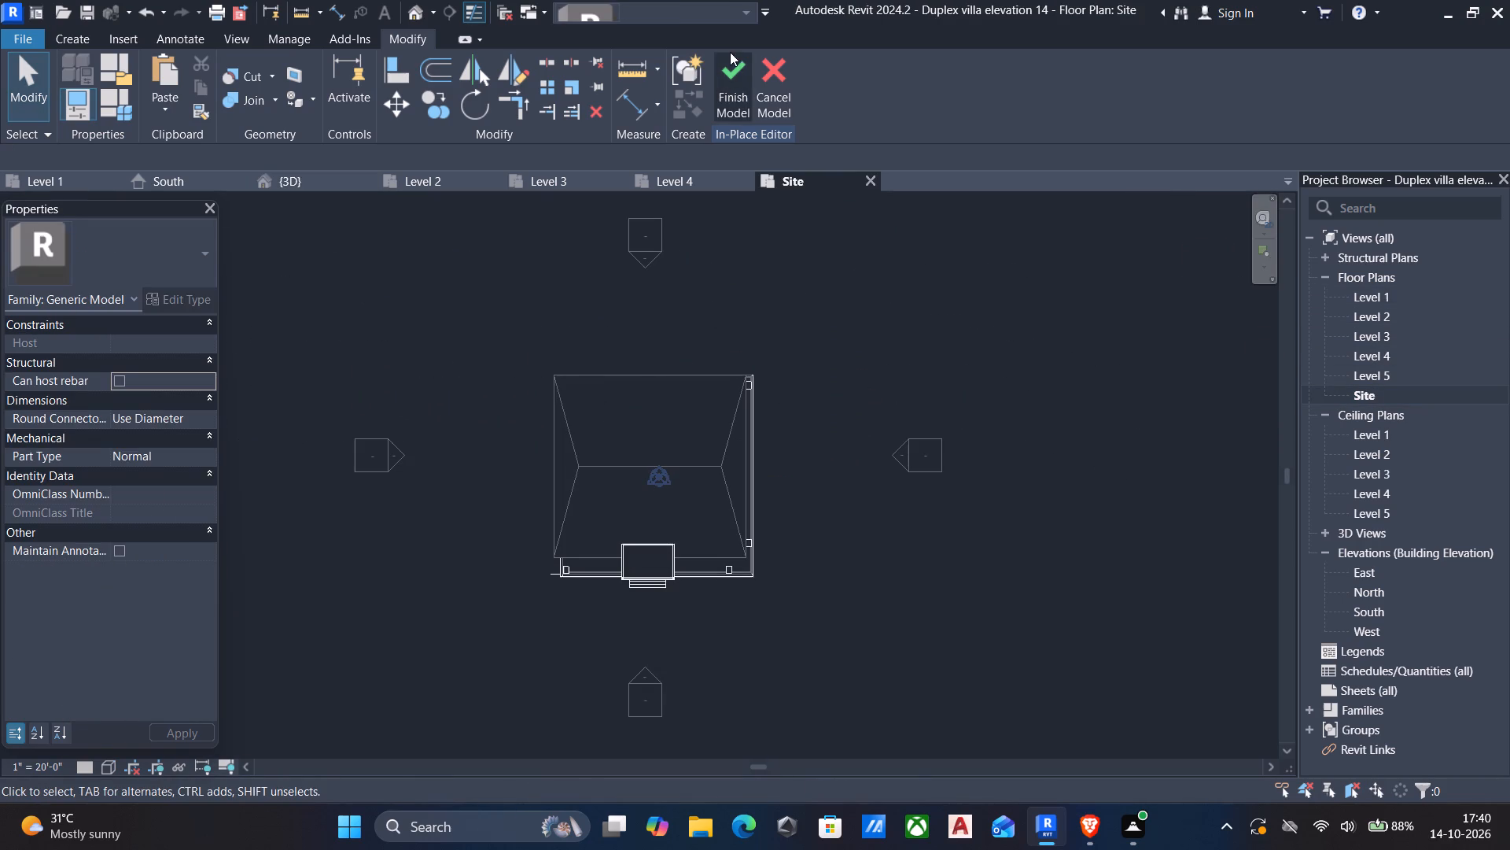
{"action": "left_click", "coordinate": [754, 87]}
{"action": "left_click", "coordinate": [895, 291]}
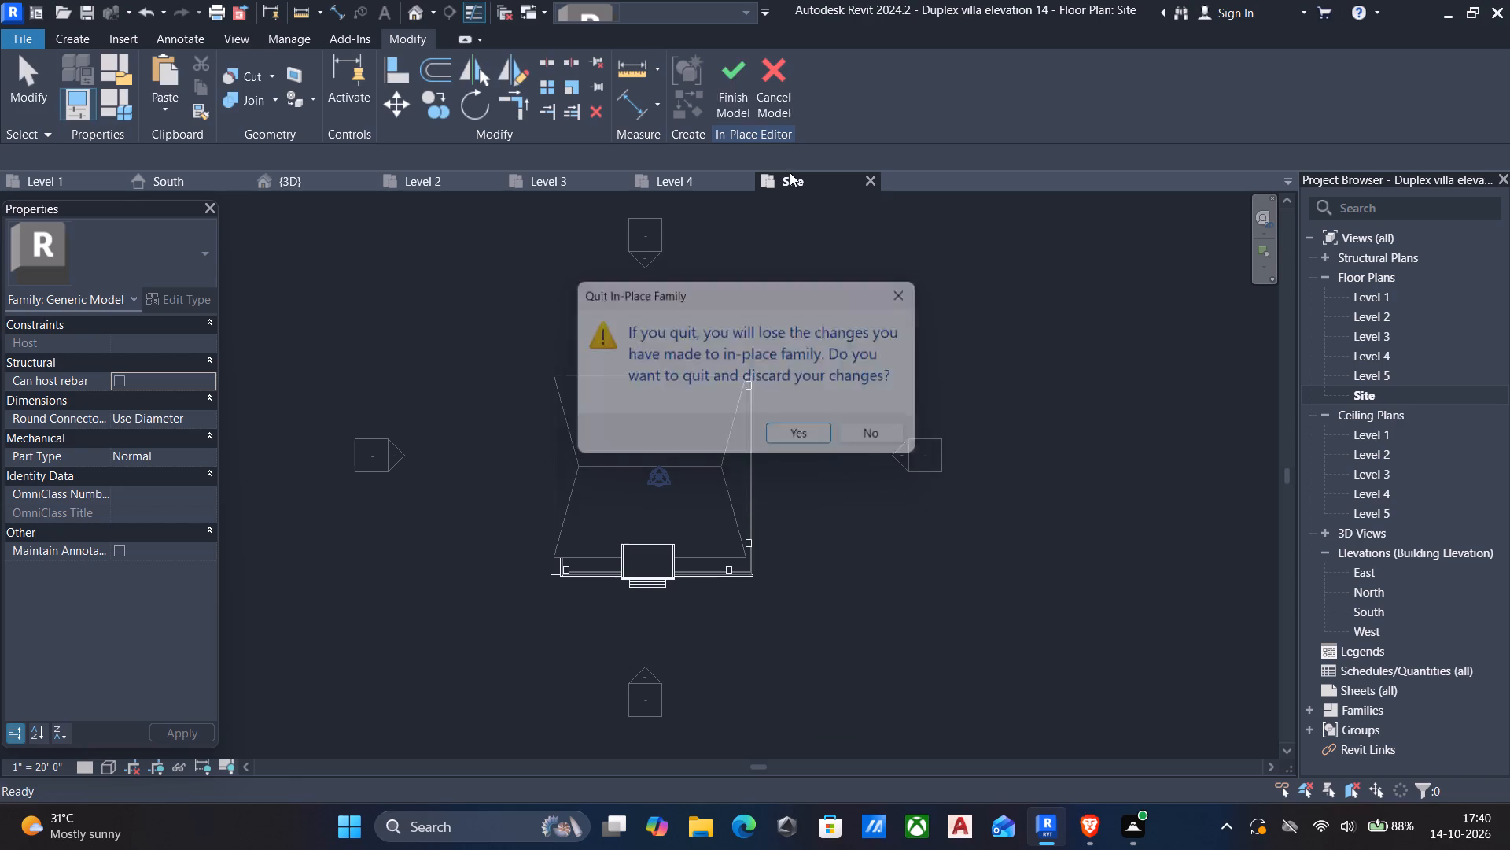
{"action": "left_click", "coordinate": [717, 72]}
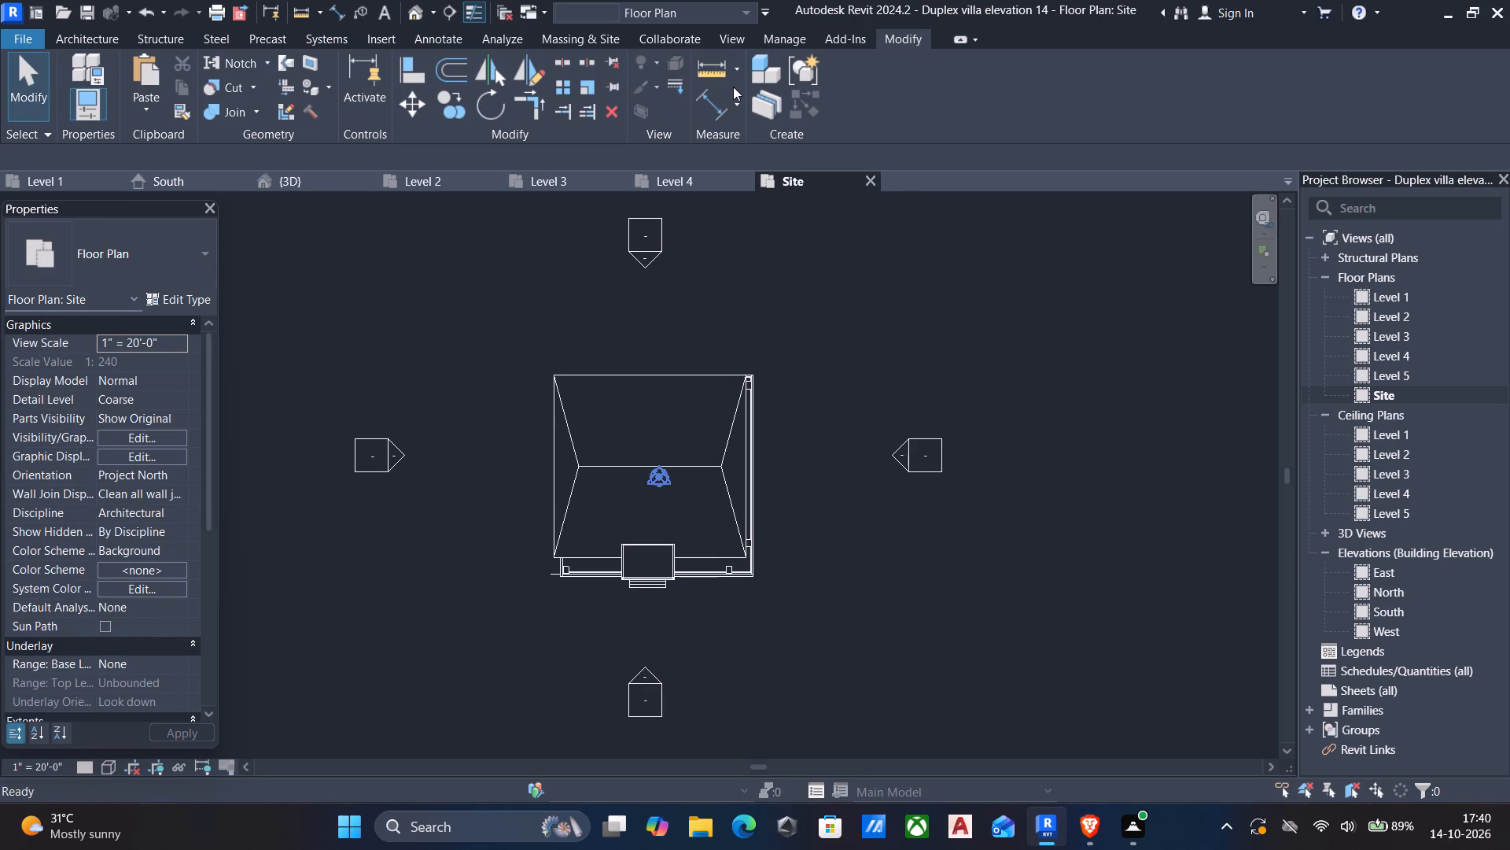
Create a rectangular 6" floor on Level 1 around the villa in the Site plan, about 128 ft by 104 ft.
{"action": "left_click", "coordinate": [82, 34]}
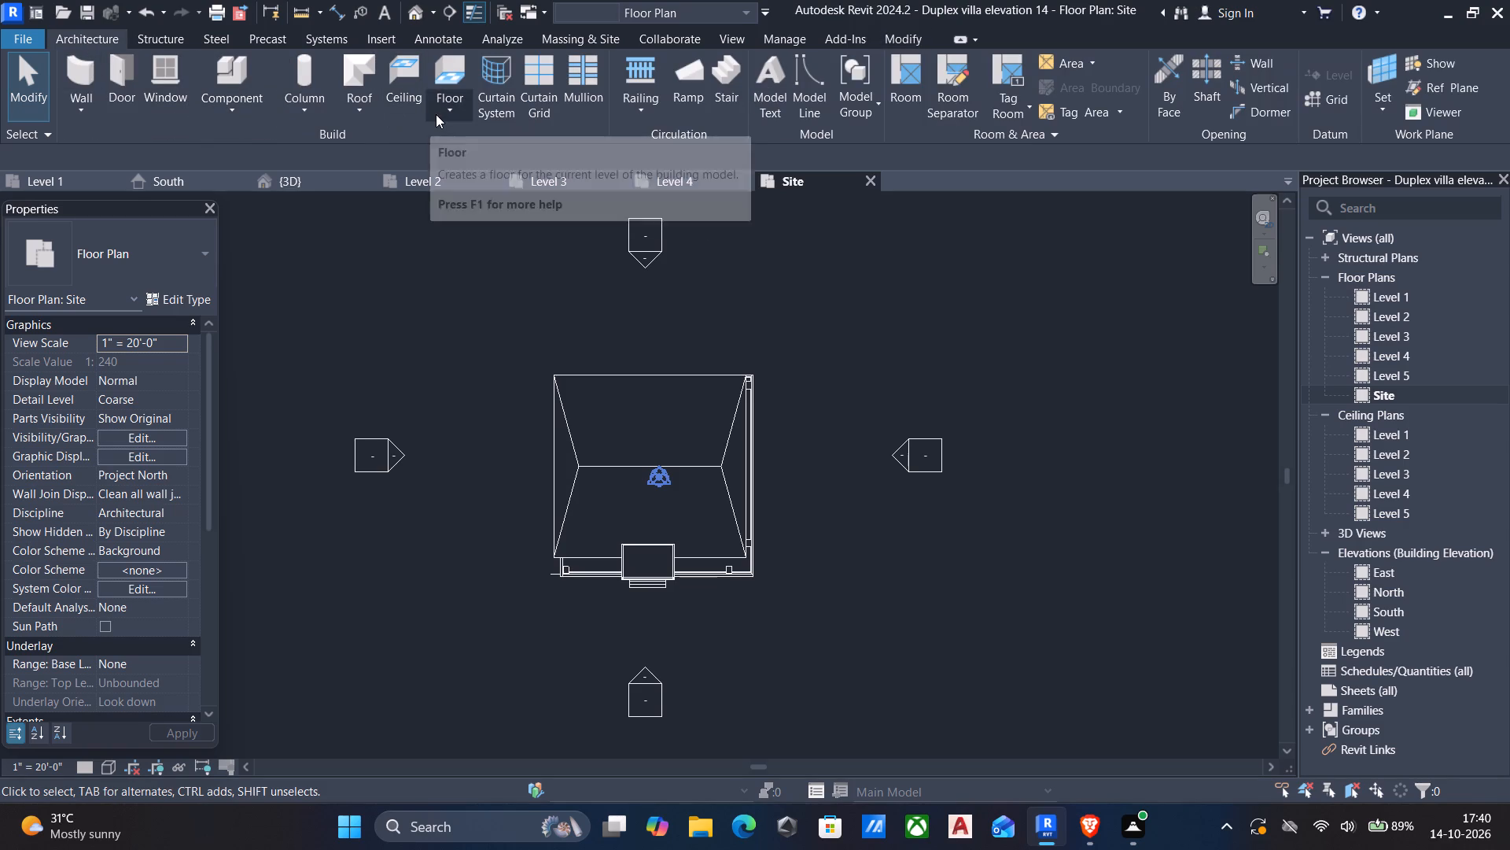
{"action": "left_click", "coordinate": [439, 114]}
{"action": "left_click", "coordinate": [466, 145]}
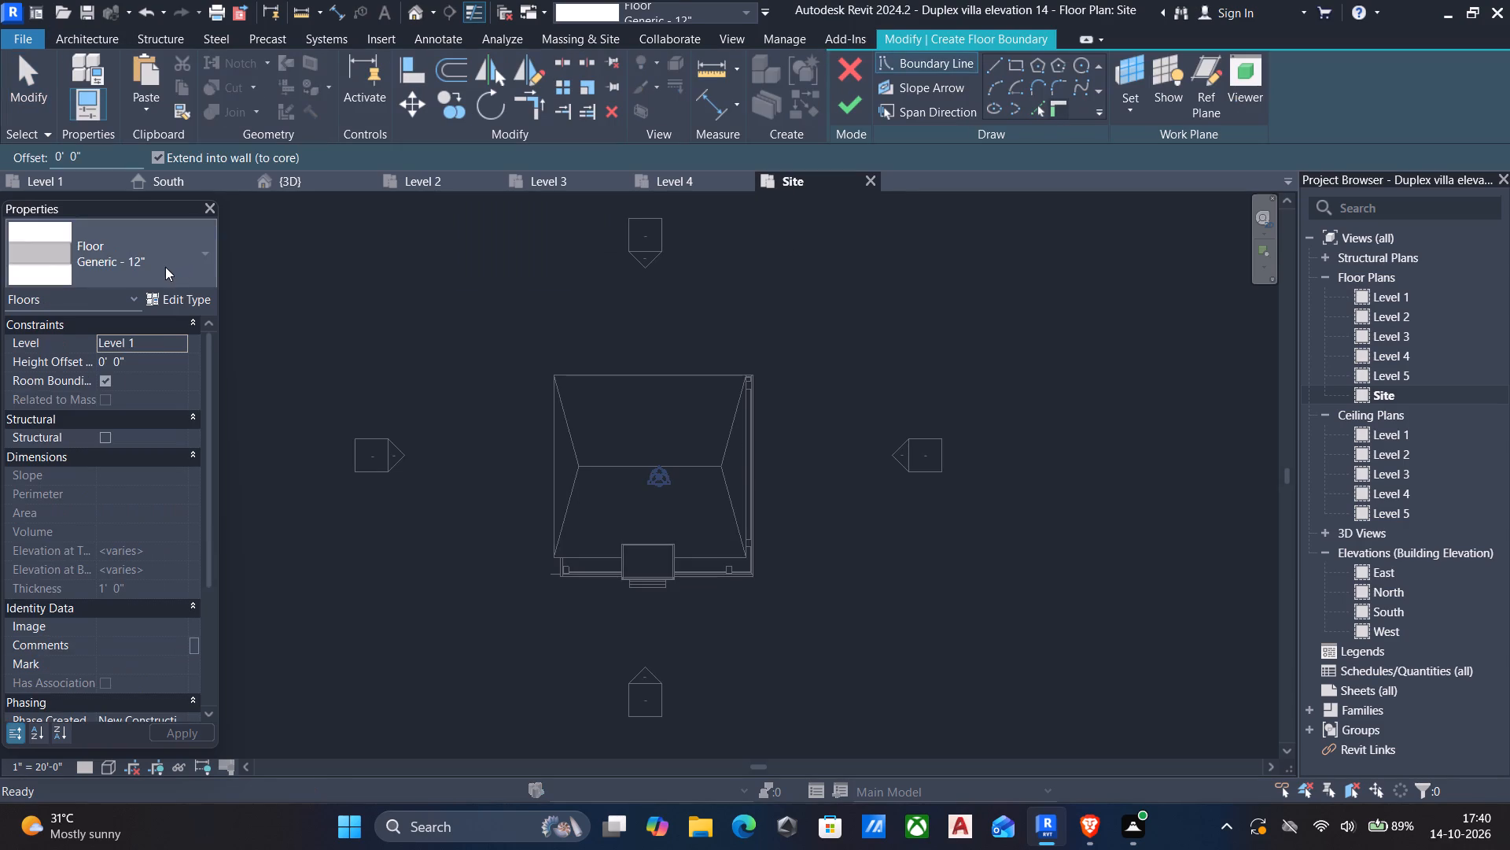
{"action": "left_click", "coordinate": [165, 267]}
{"action": "scroll", "coordinate": [110, 406], "scroll_direction": "up", "scroll_amount": 5}
{"action": "left_click", "coordinate": [98, 395]}
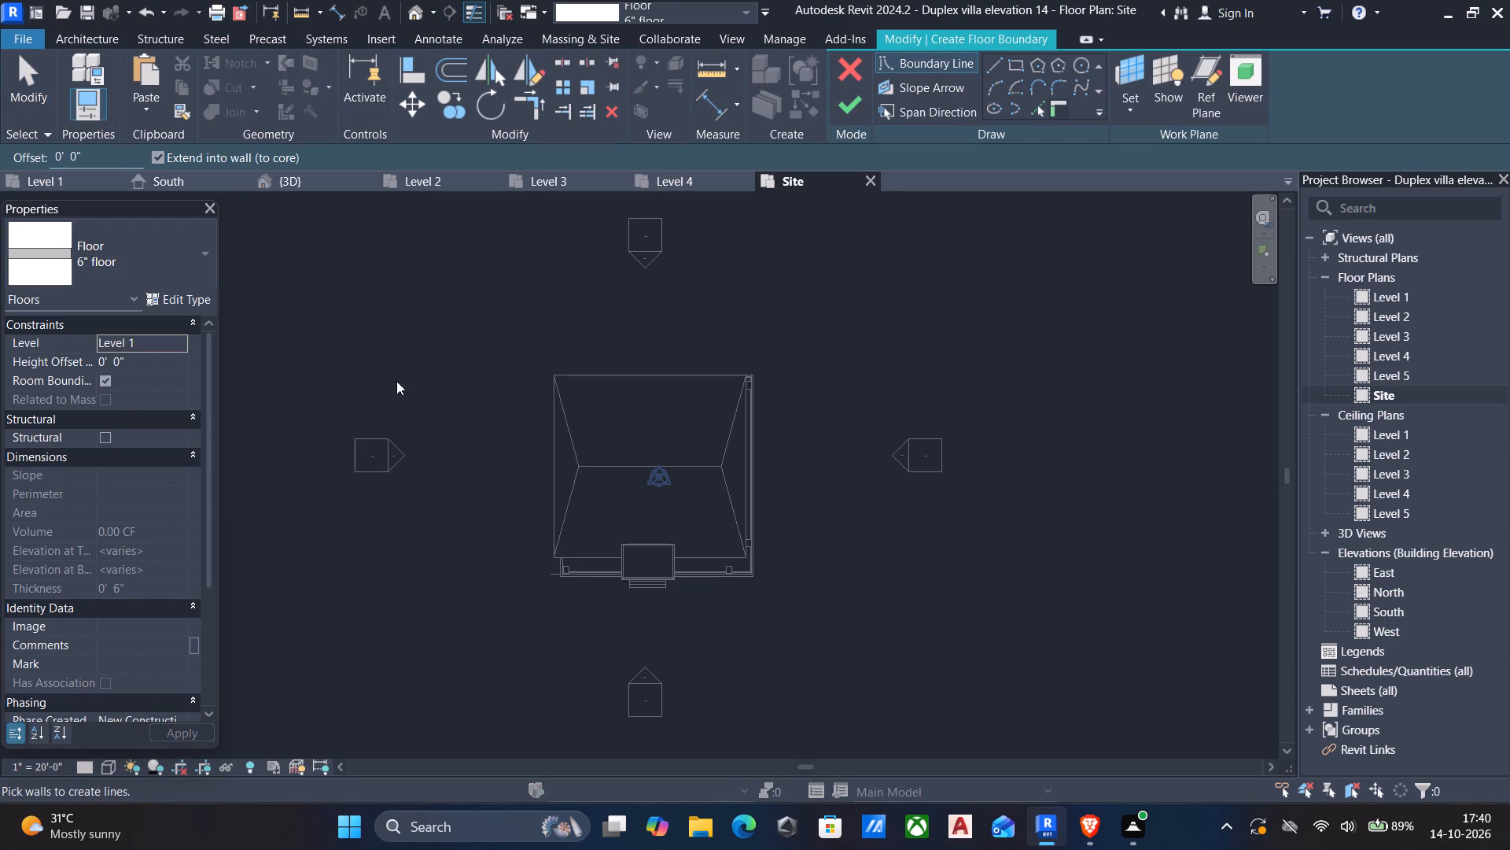
{"action": "left_click", "coordinate": [1011, 71]}
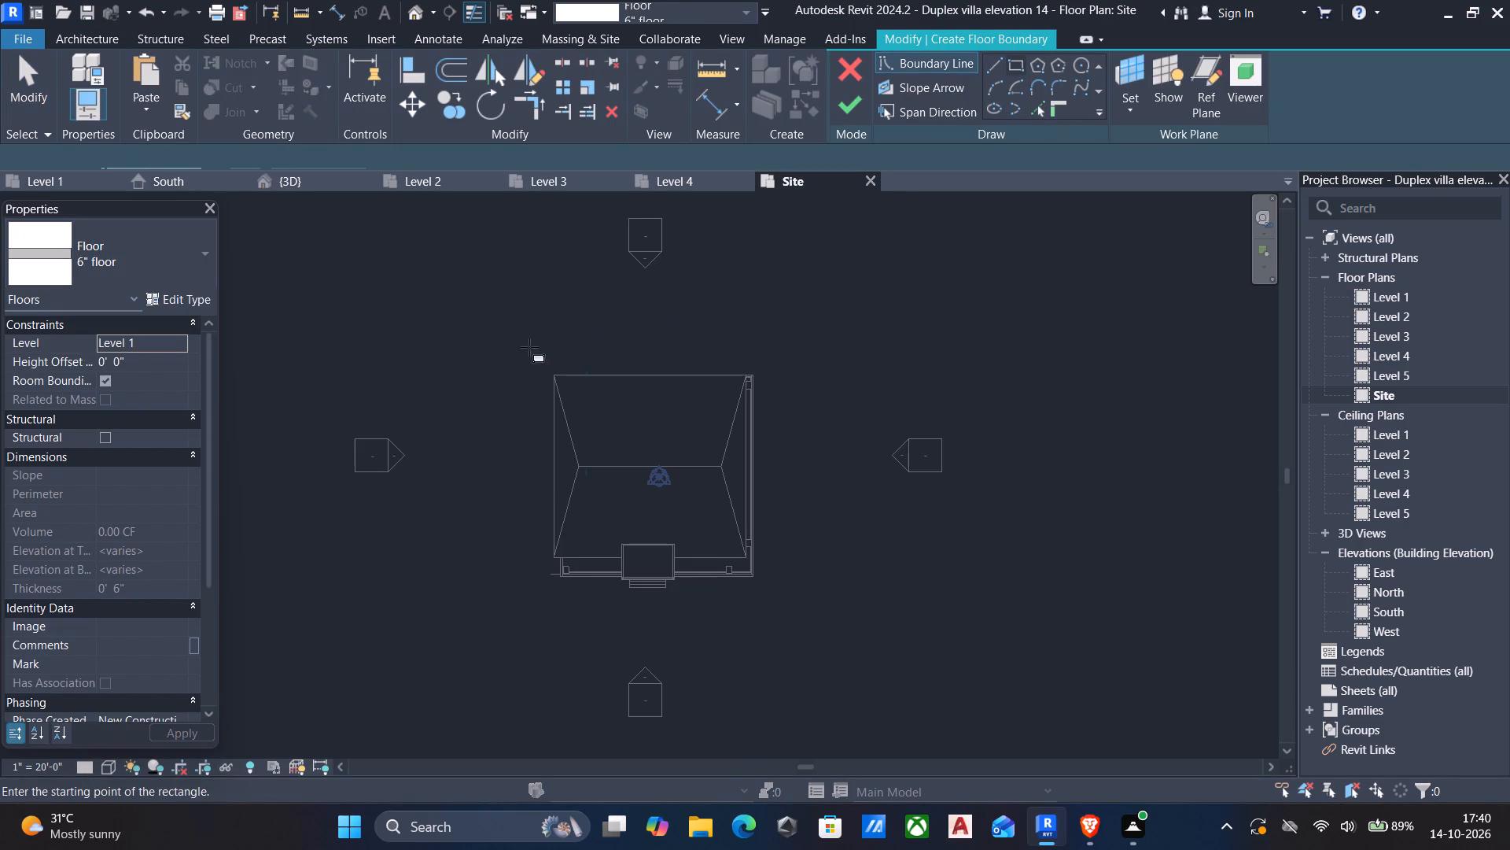
{"action": "left_click", "coordinate": [444, 301]}
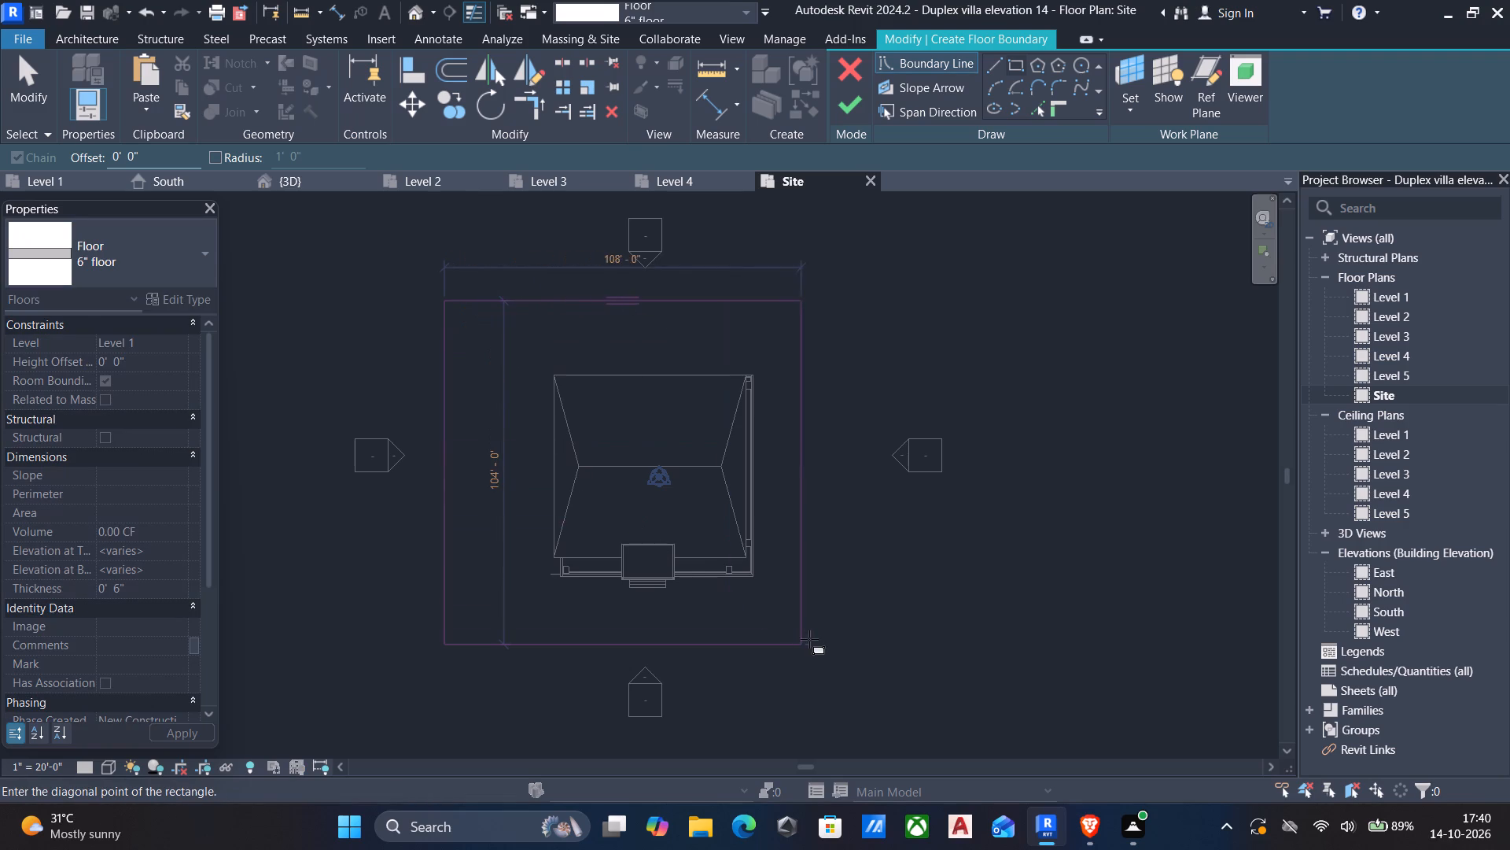
{"action": "left_click", "coordinate": [868, 649]}
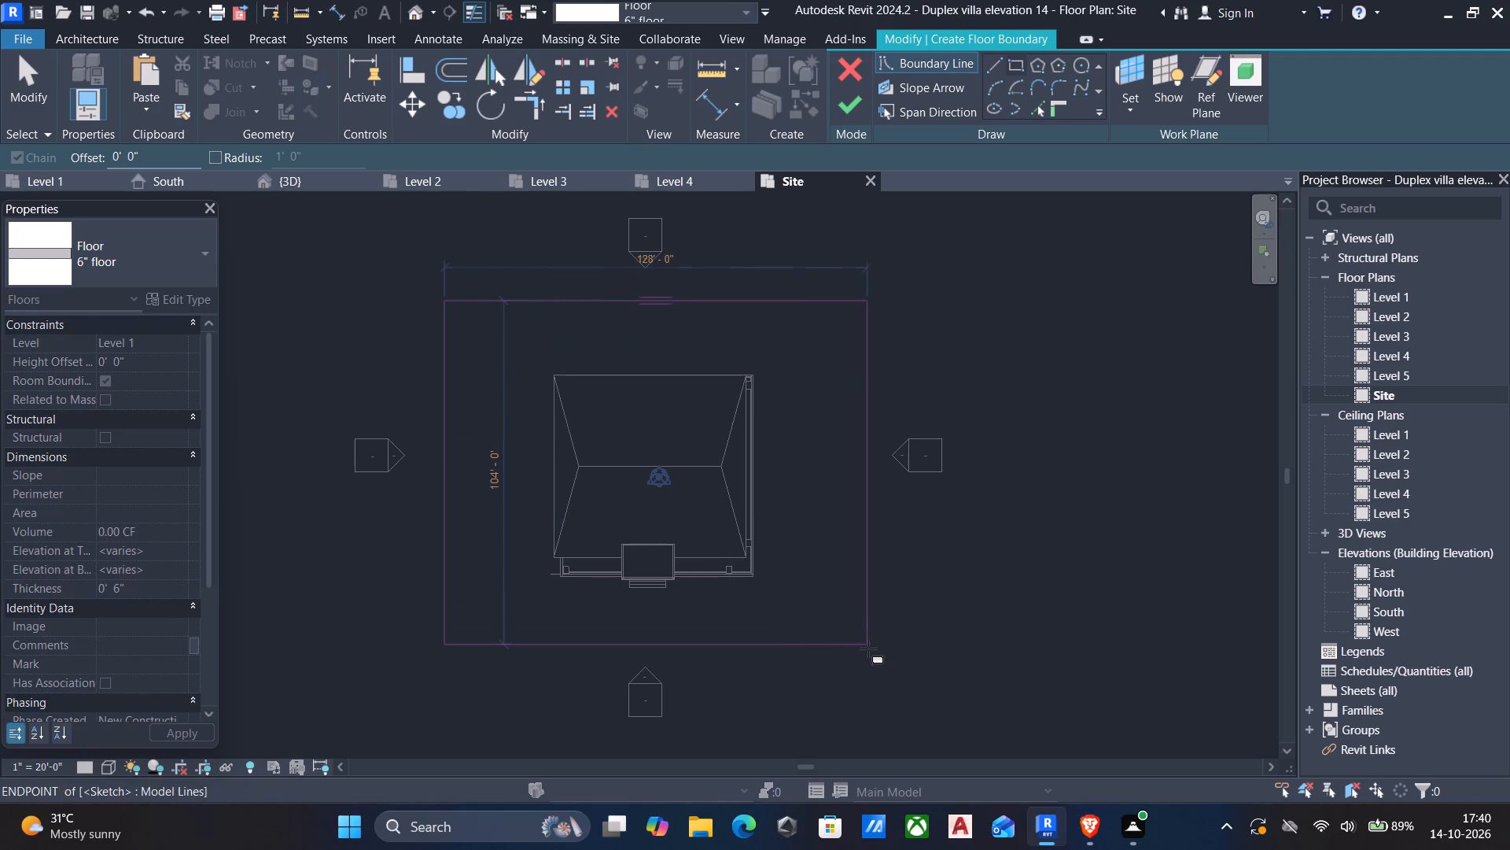
{"action": "left_click", "coordinate": [846, 119]}
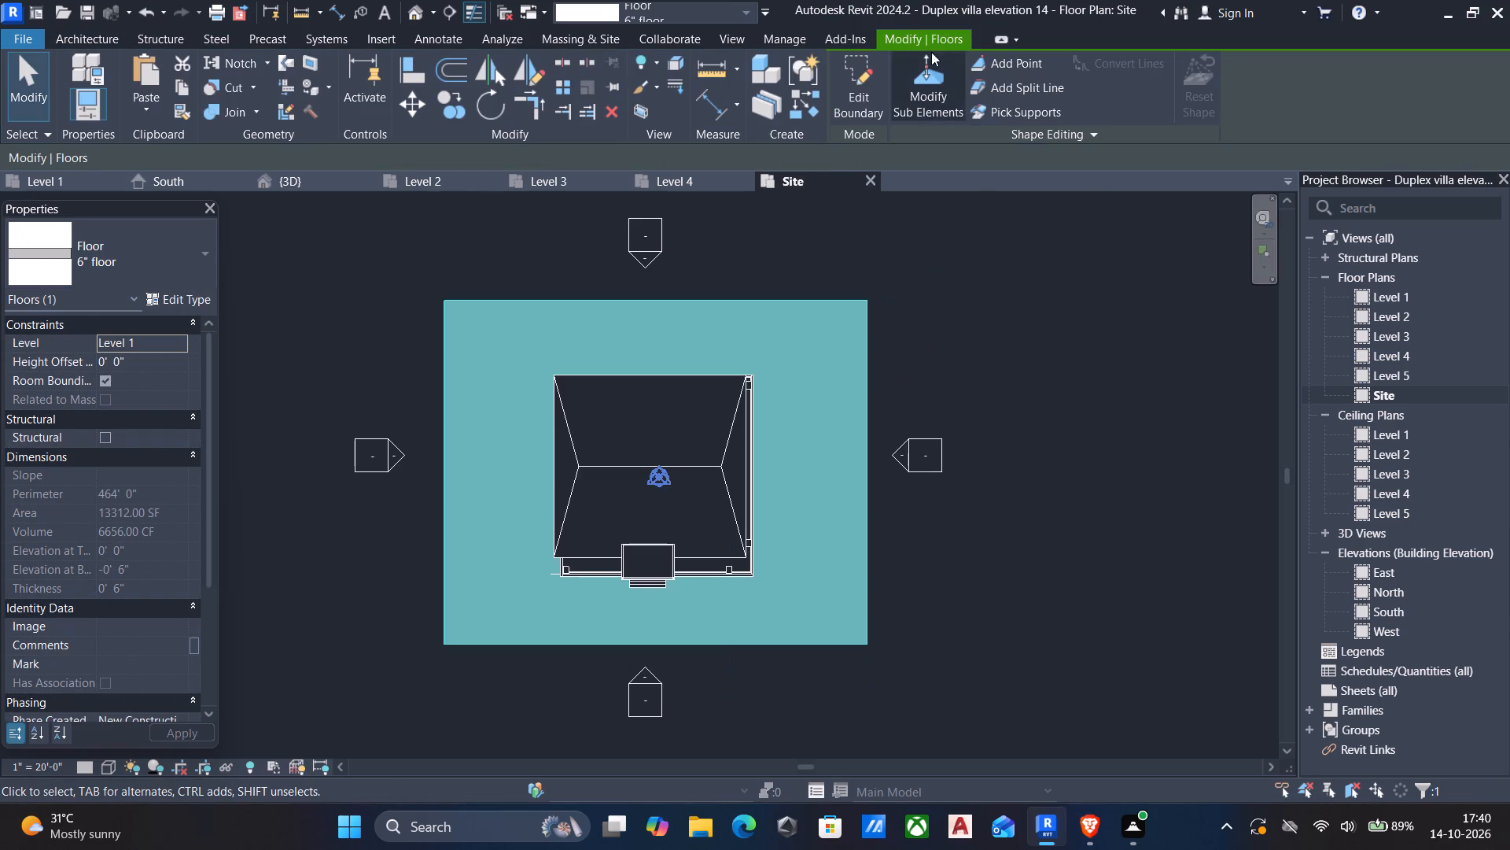
Examine in 3D how the entrance steps and column bases meet the new ground slab.
{"action": "left_click", "coordinate": [422, 11]}
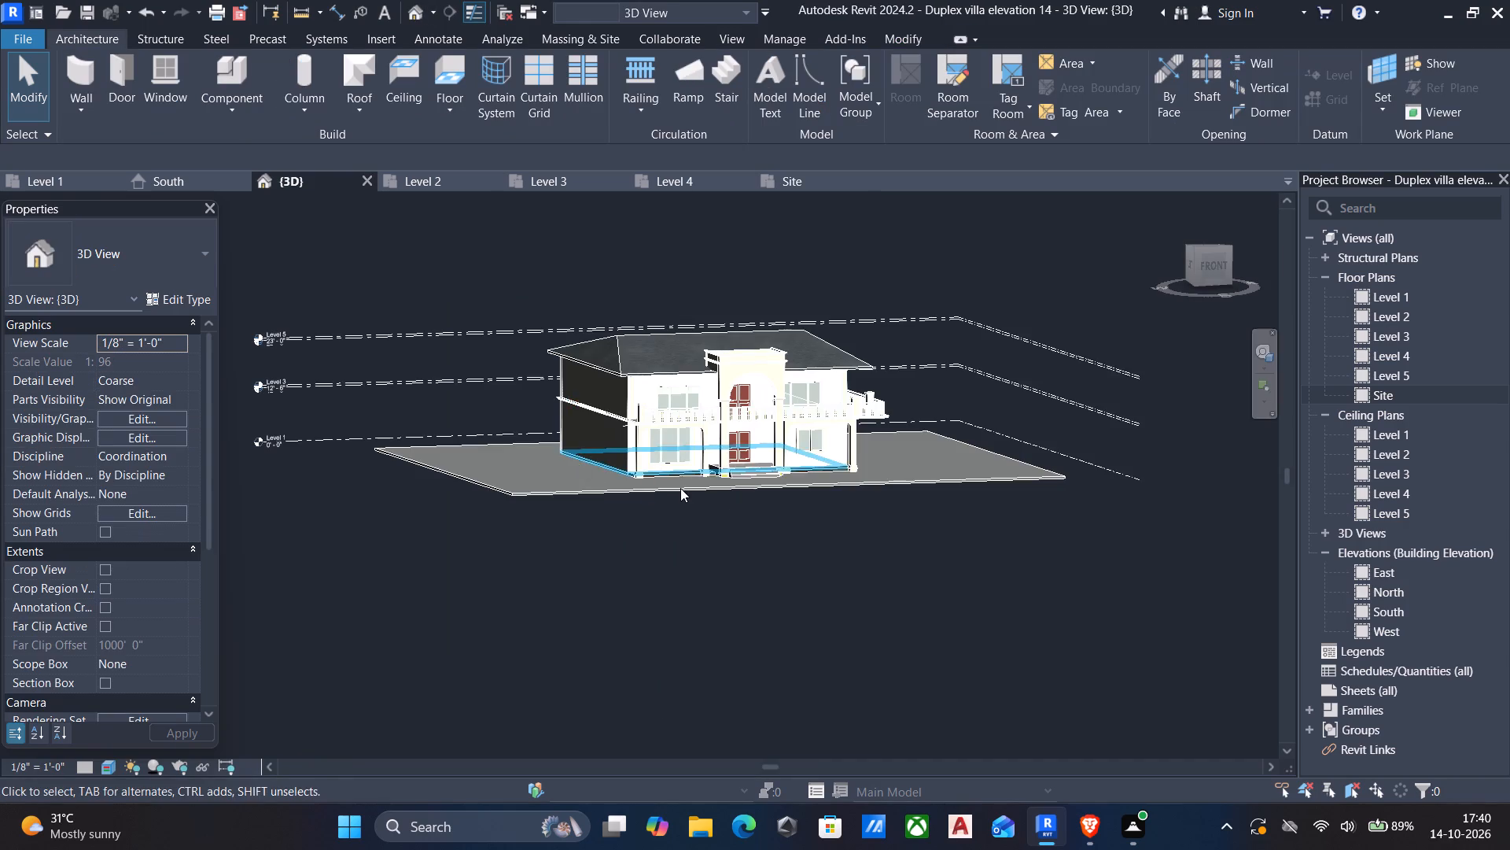
{"action": "scroll", "coordinate": [680, 490], "scroll_direction": "up", "scroll_amount": 4}
{"action": "scroll", "coordinate": [822, 492], "scroll_direction": "up", "scroll_amount": 5}
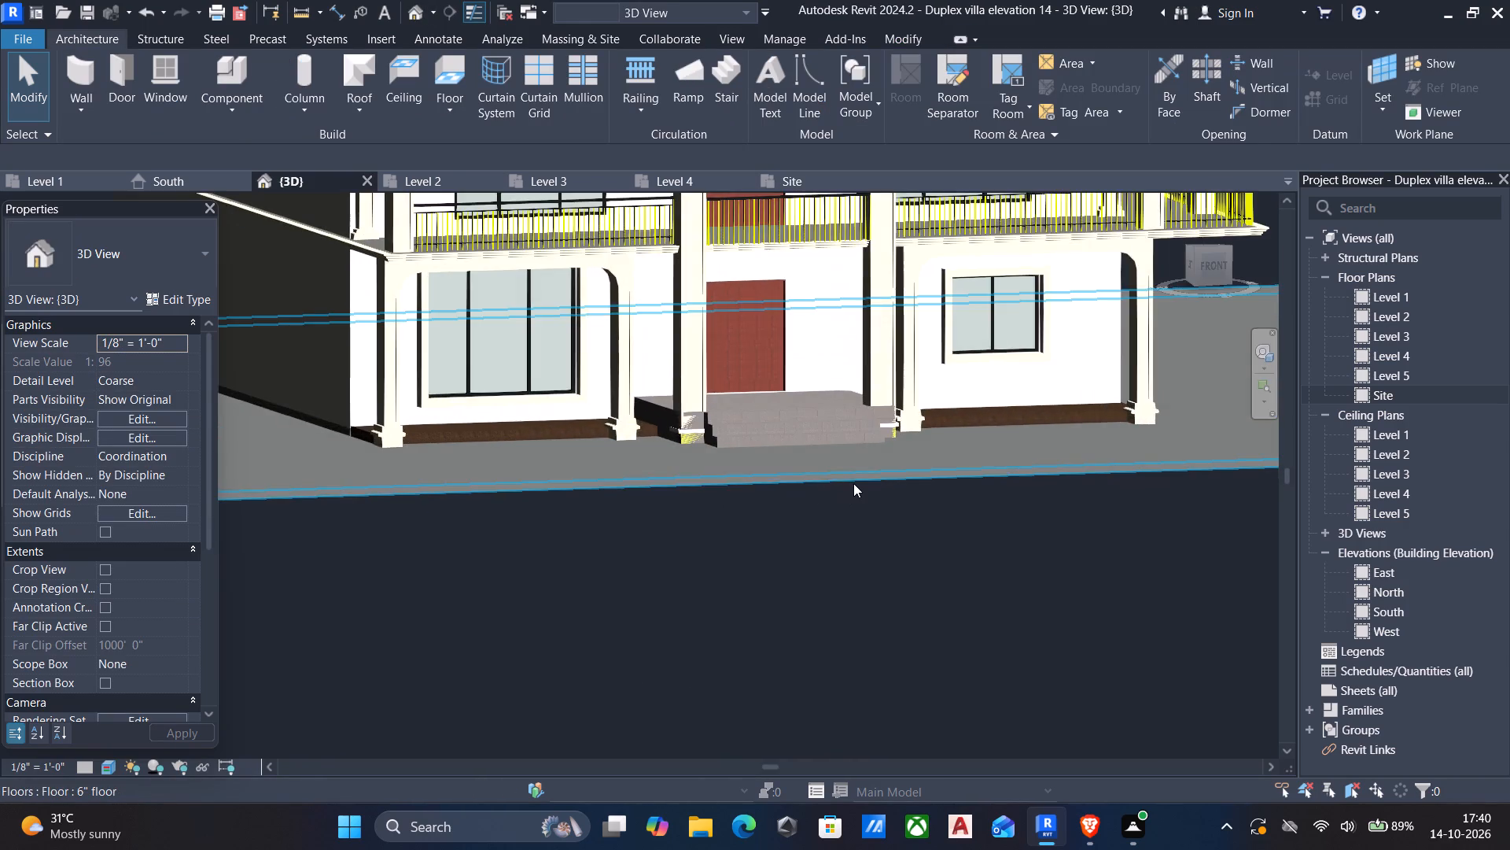
{"action": "scroll", "coordinate": [853, 483], "scroll_direction": "down", "scroll_amount": 3}
{"action": "scroll", "coordinate": [836, 478], "scroll_direction": "up", "scroll_amount": 5}
{"action": "scroll", "coordinate": [737, 456], "scroll_direction": "up", "scroll_amount": 5}
{"action": "scroll", "coordinate": [575, 406], "scroll_direction": "up", "scroll_amount": 2}
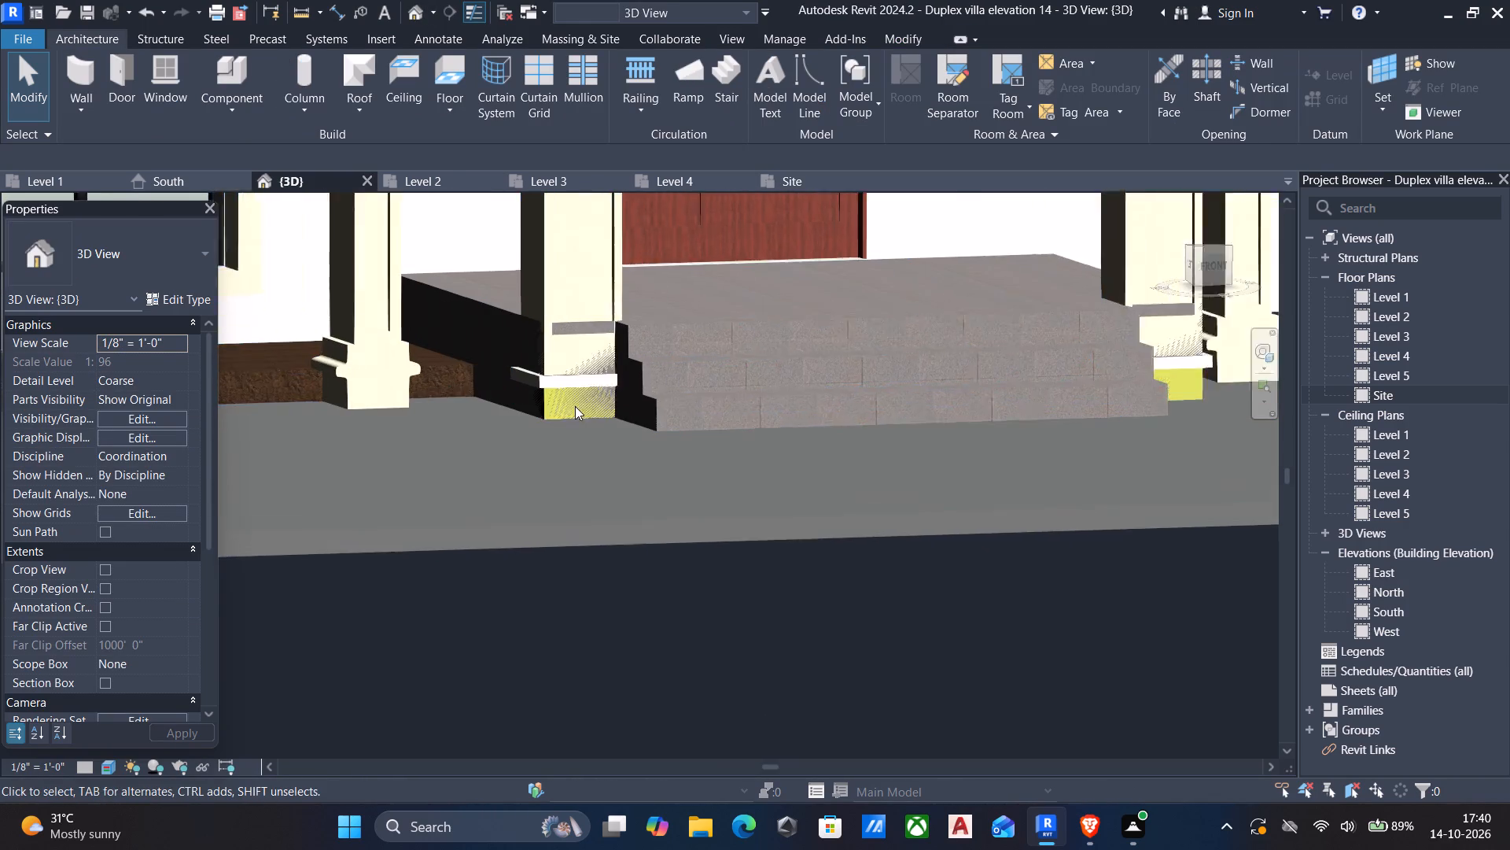
{"action": "scroll", "coordinate": [575, 406], "scroll_direction": "up", "scroll_amount": 2}
{"action": "scroll", "coordinate": [544, 417], "scroll_direction": "down", "scroll_amount": 5}
{"action": "scroll", "coordinate": [617, 437], "scroll_direction": "down", "scroll_amount": 5}
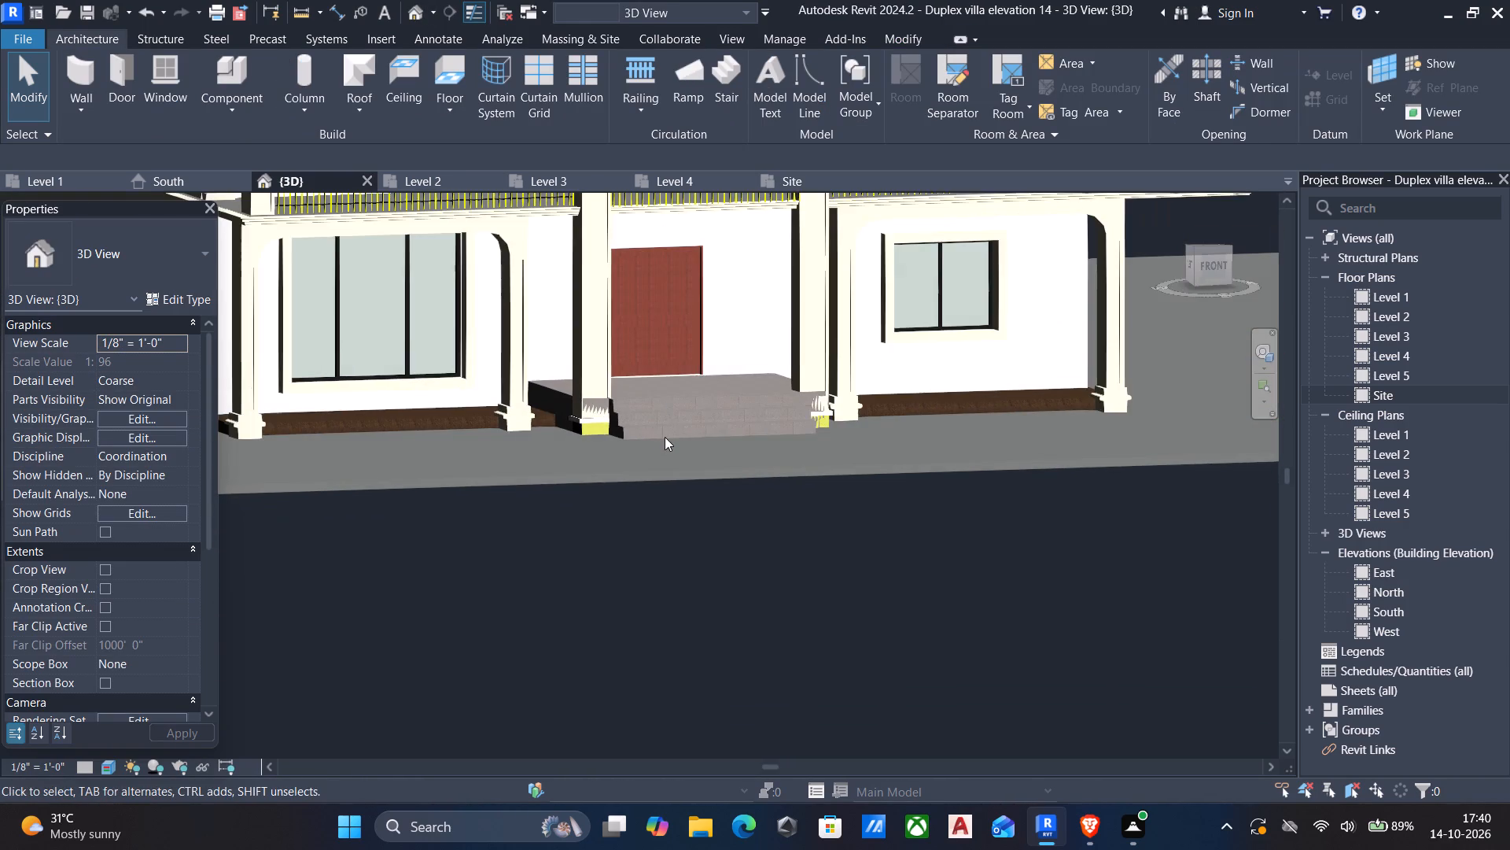
{"action": "key", "text": "Escape"}
Inspect the whole villa on its ground slab from the front, side and above, including the entrance and veranda.
{"action": "scroll", "coordinate": [695, 456], "scroll_direction": "down", "scroll_amount": 5}
{"action": "scroll", "coordinate": [517, 471], "scroll_direction": "down", "scroll_amount": 3}
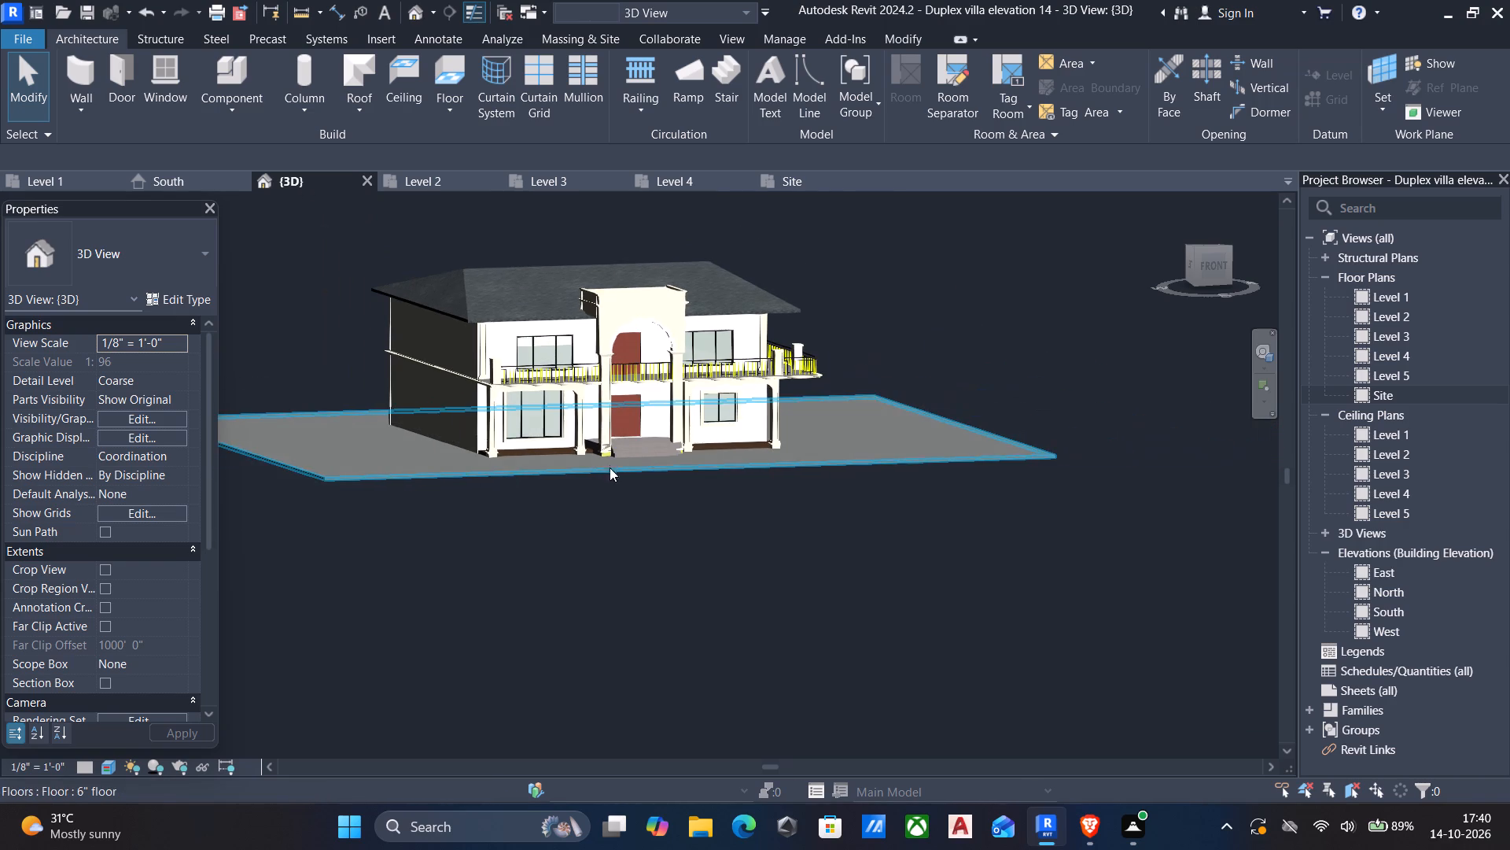
{"action": "middle_click_drag", "start_coordinate": [623, 457], "coordinate": [753, 584], "text": "shift"}
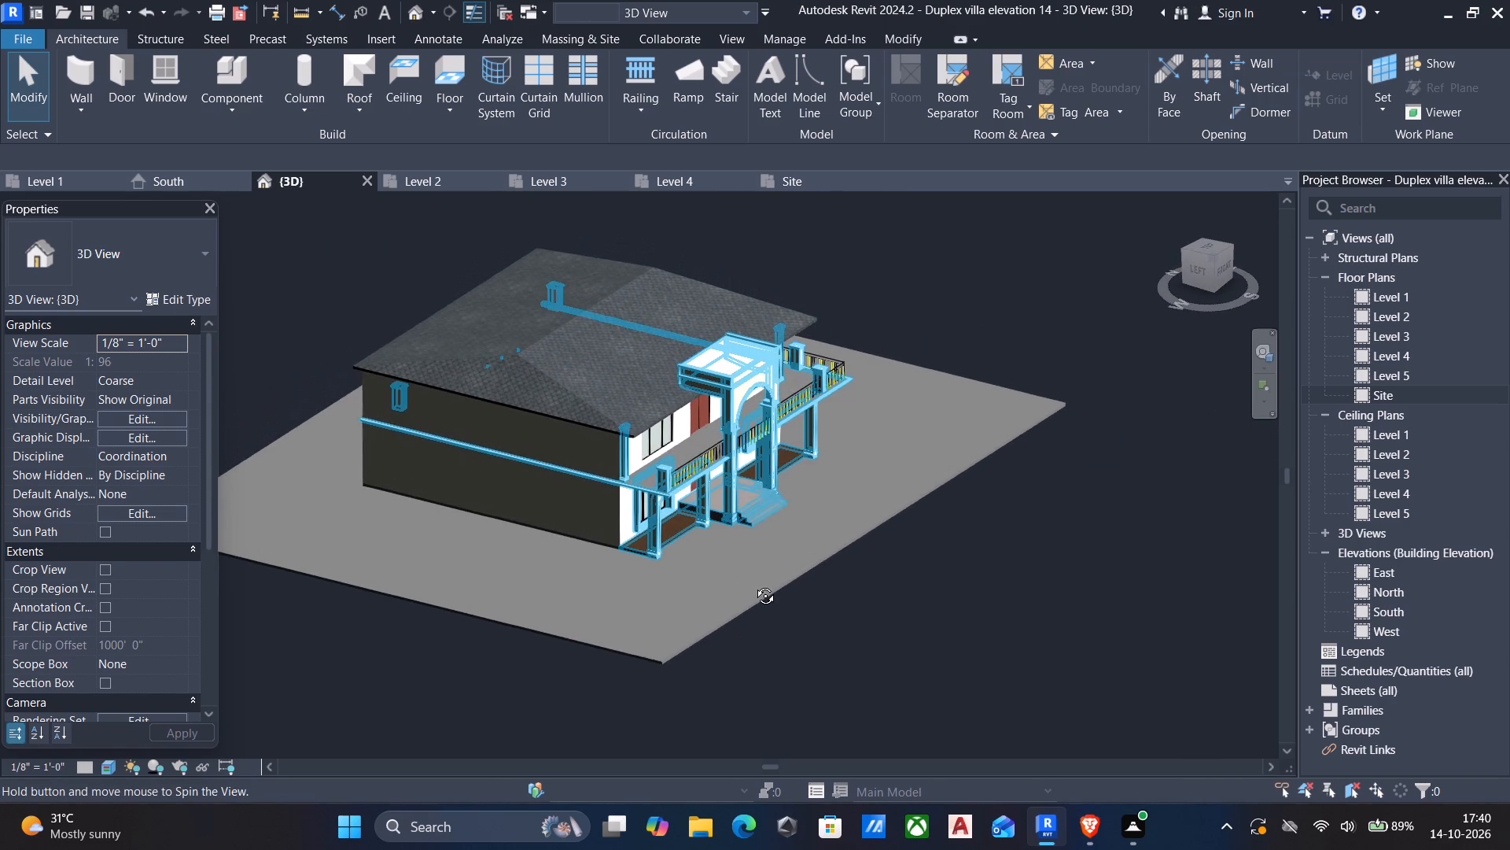
{"action": "middle_click_drag", "start_coordinate": [753, 584], "coordinate": [559, 526], "text": "shift"}
{"action": "scroll", "coordinate": [679, 428], "scroll_direction": "up", "scroll_amount": 5}
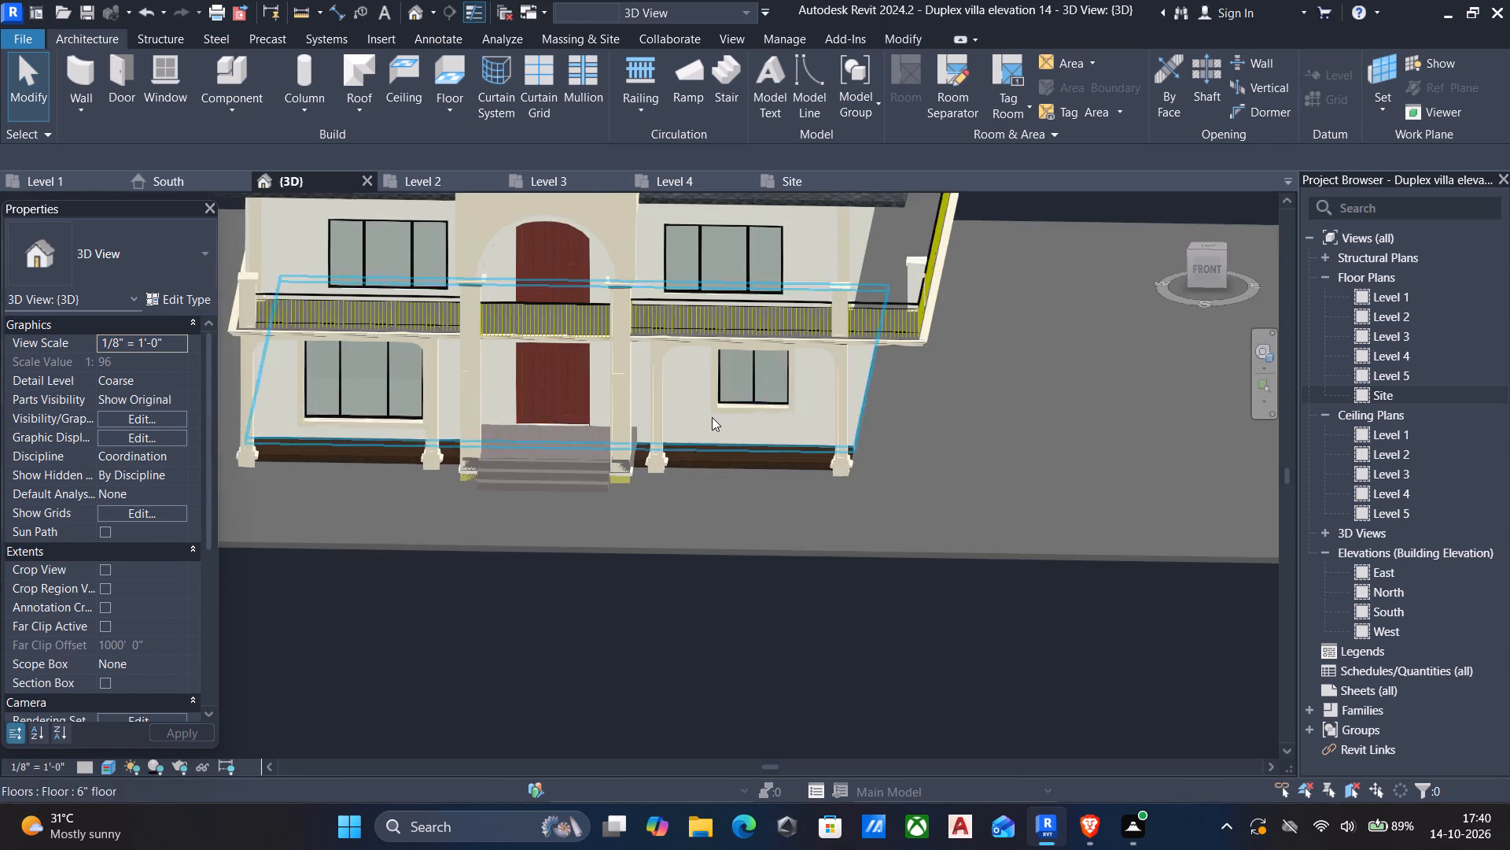
{"action": "middle_click_drag", "start_coordinate": [797, 397], "coordinate": [783, 438]}
{"action": "middle_click_drag", "start_coordinate": [784, 439], "coordinate": [723, 442], "text": "shift"}
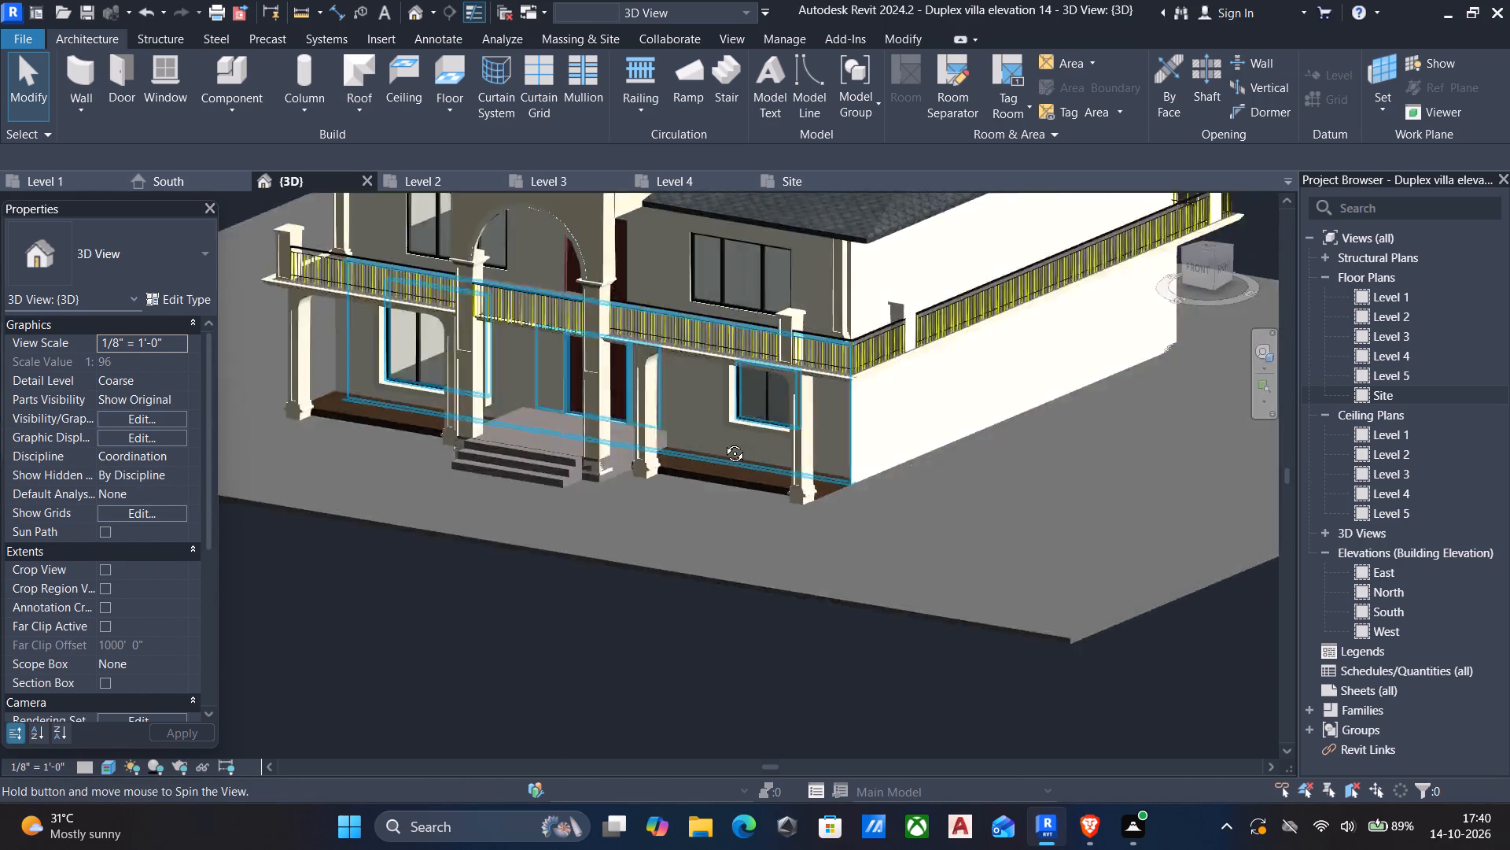
{"action": "middle_click_drag", "start_coordinate": [723, 442], "coordinate": [840, 437], "text": "shift"}
{"action": "scroll", "coordinate": [832, 431], "scroll_direction": "down", "scroll_amount": 3}
{"action": "middle_click_drag", "start_coordinate": [824, 439], "coordinate": [839, 479], "text": "shift"}
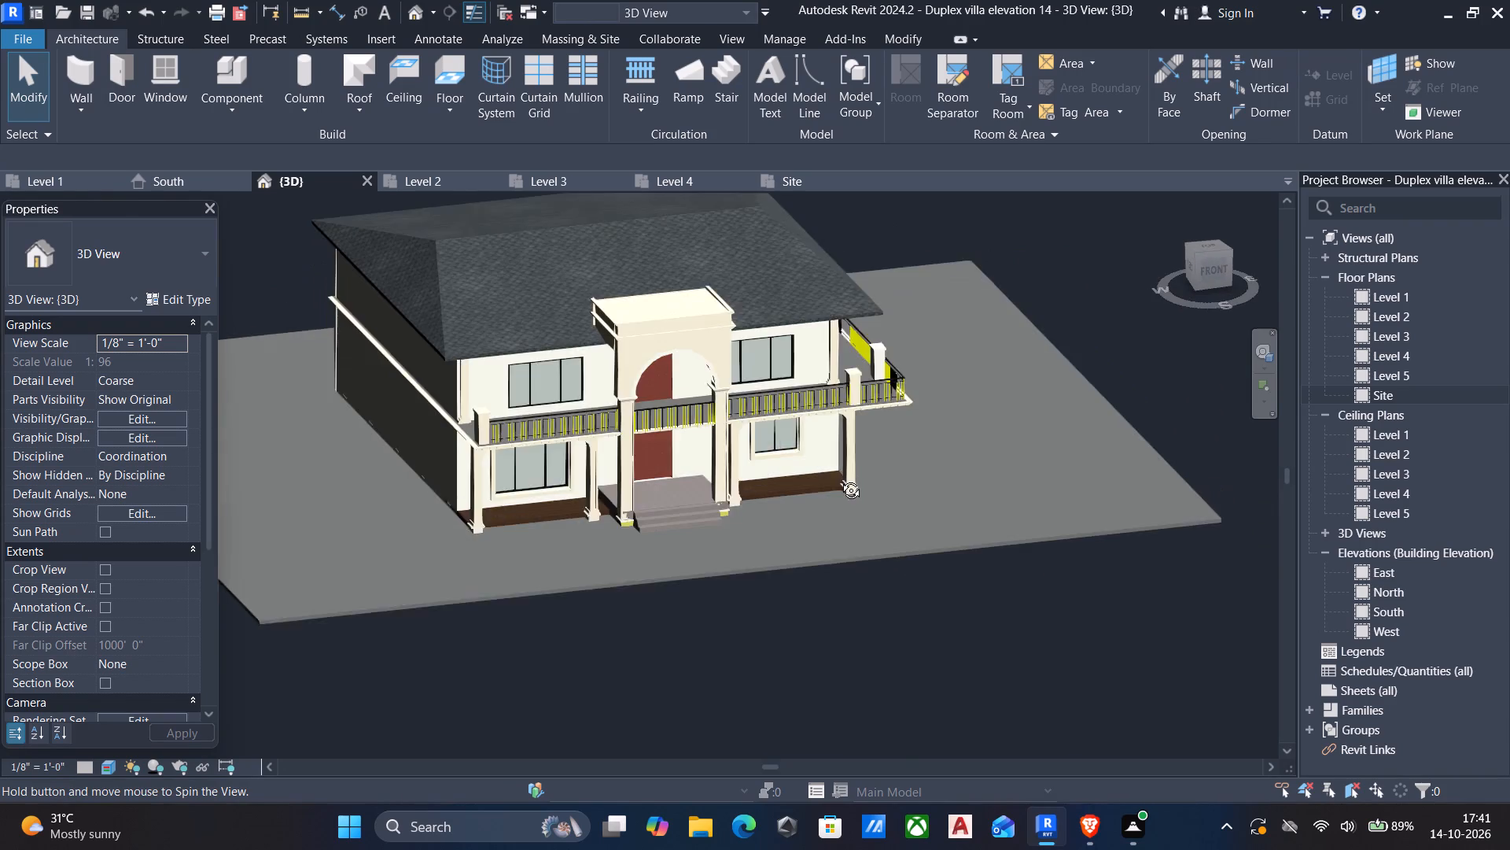
{"action": "middle_click_drag", "start_coordinate": [839, 479], "coordinate": [840, 482], "text": "shift"}
{"action": "middle_click_drag", "start_coordinate": [643, 475], "coordinate": [651, 521]}
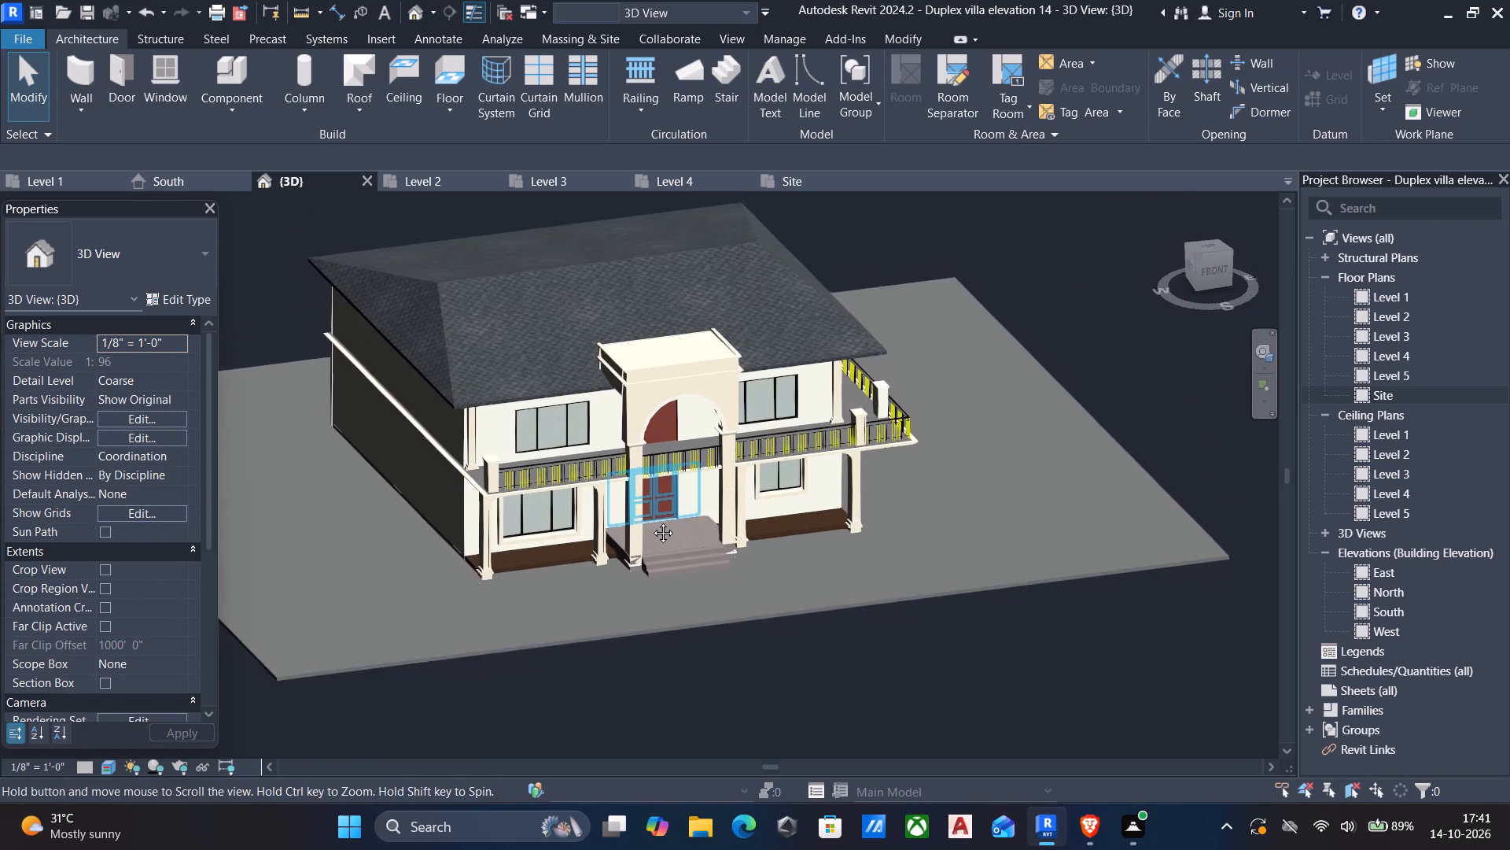
{"action": "middle_click_drag", "start_coordinate": [651, 521], "coordinate": [658, 531]}
{"action": "middle_click_drag", "start_coordinate": [697, 515], "coordinate": [713, 471]}
{"action": "scroll", "coordinate": [639, 618], "scroll_direction": "up", "scroll_amount": 5}
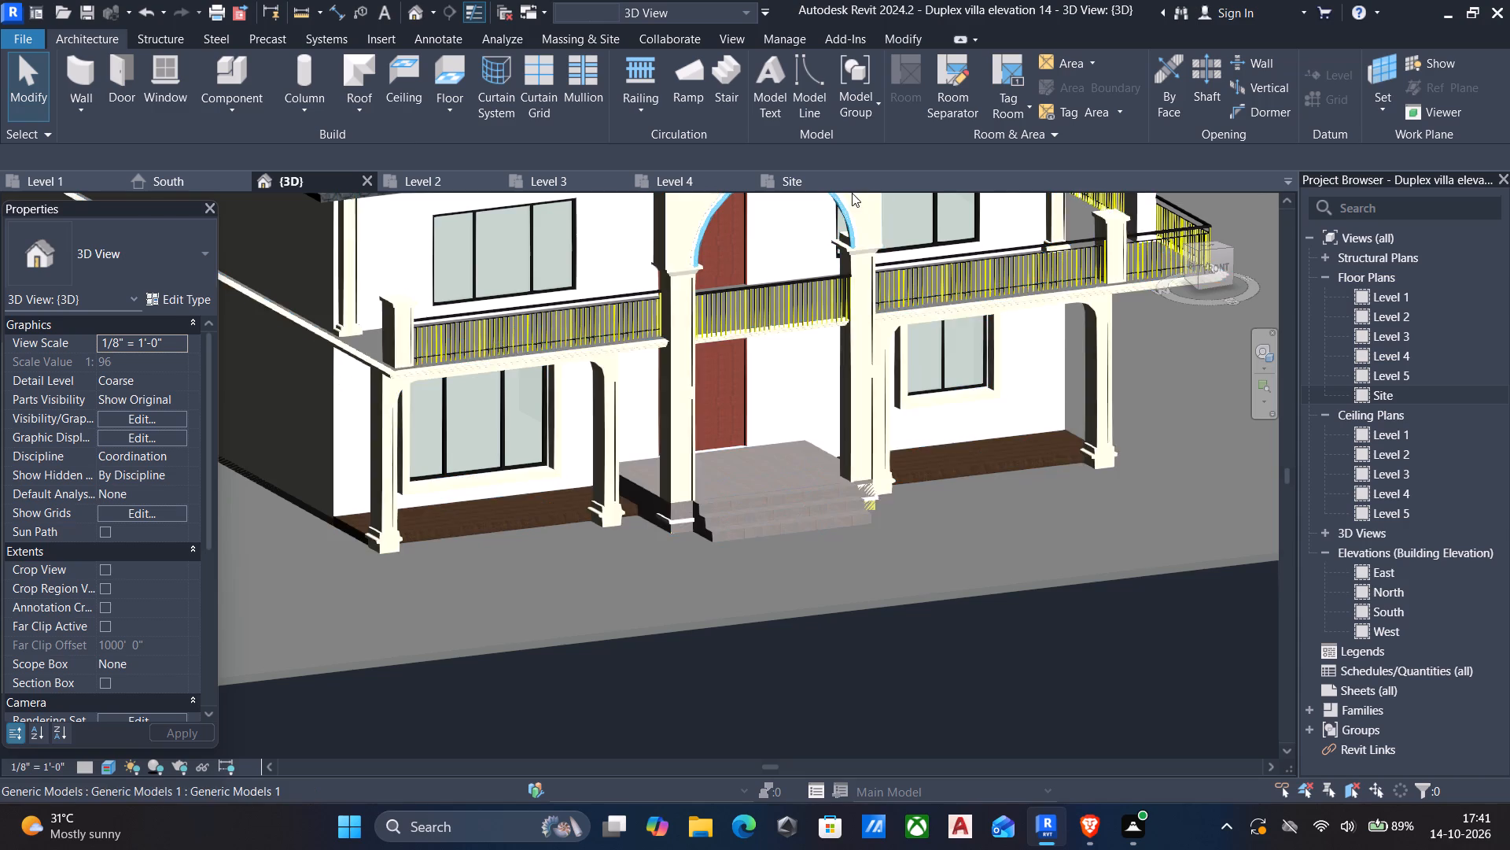
Browse the US family library folders, including Entourage and Duct, for a family to load.
{"action": "left_click", "coordinate": [98, 35]}
{"action": "left_click", "coordinate": [385, 35]}
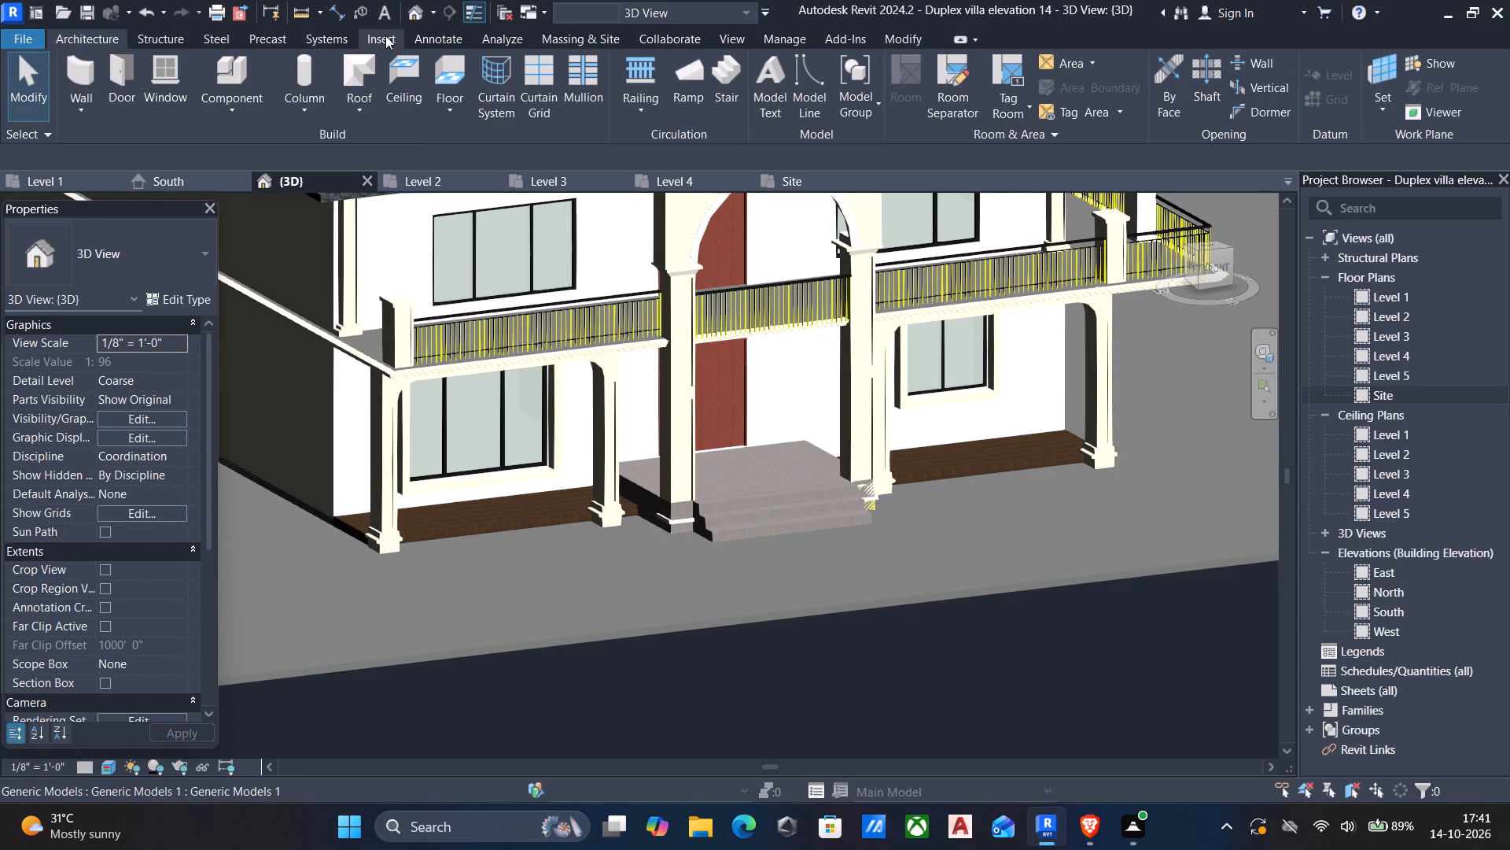
{"action": "left_click", "coordinate": [784, 91]}
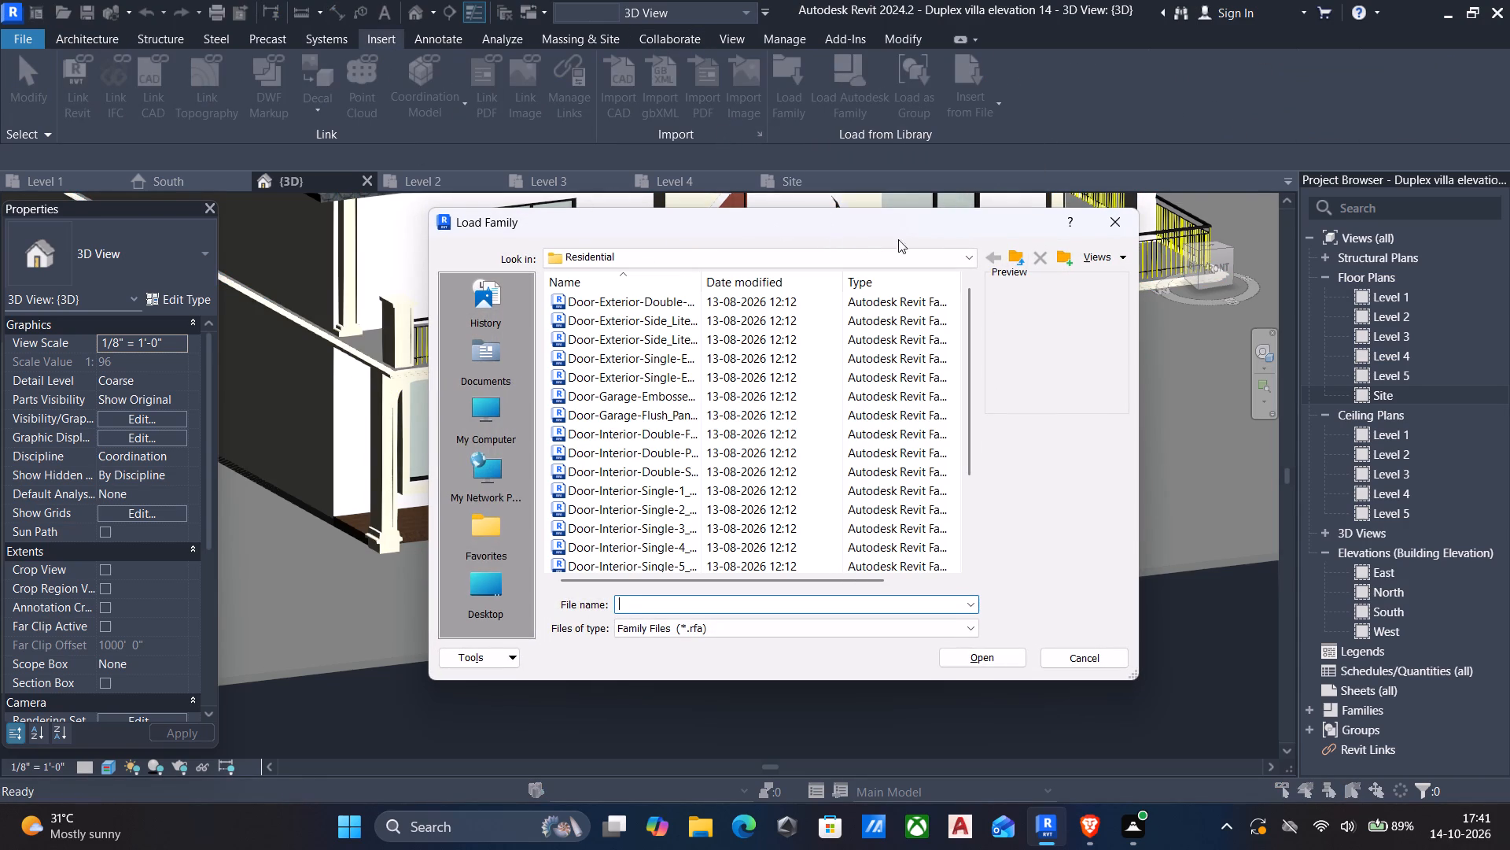
{"action": "left_click", "coordinate": [1011, 249]}
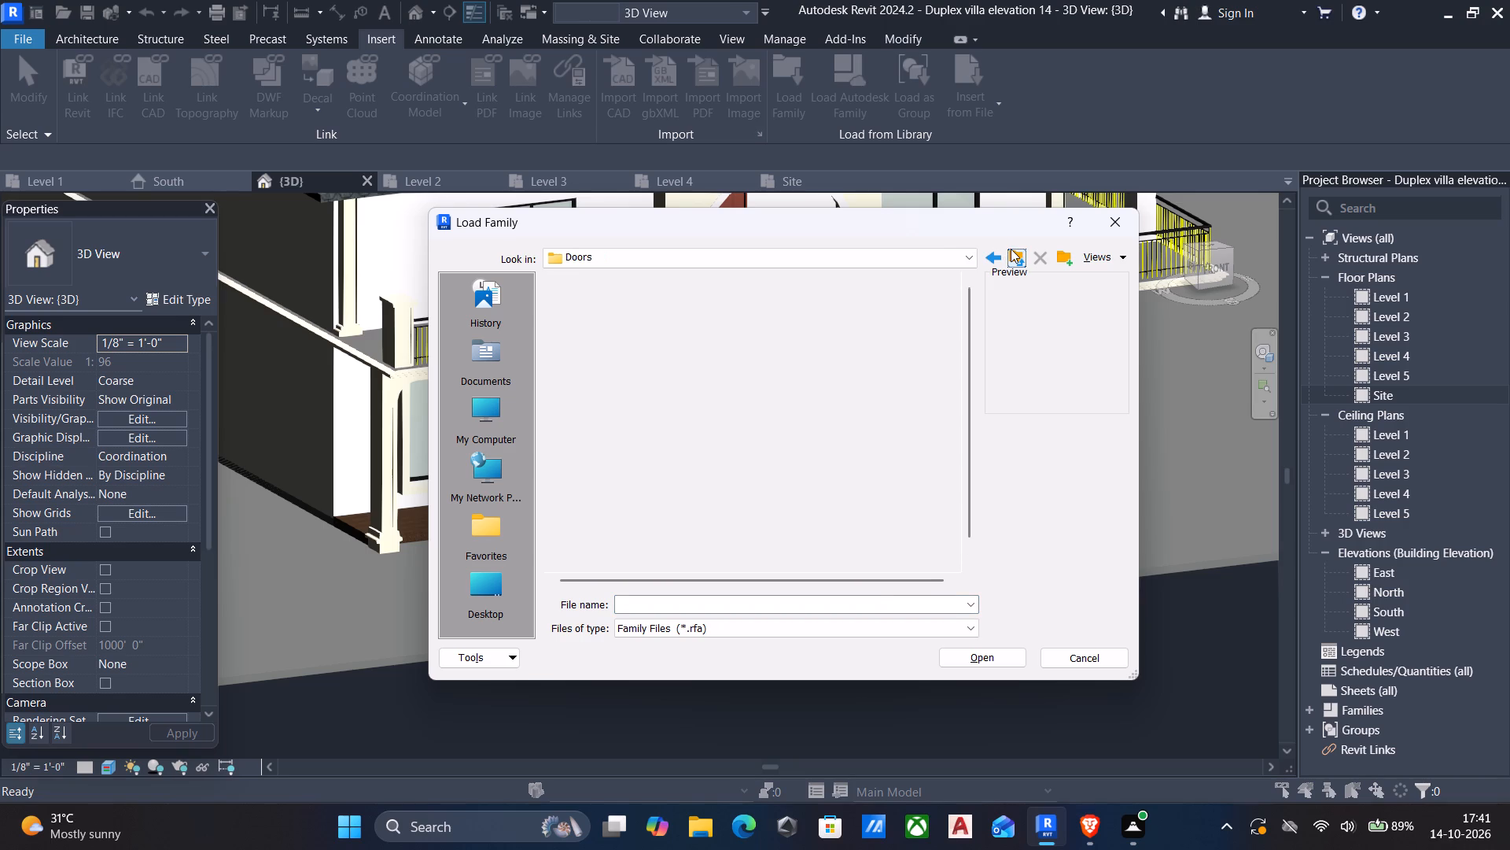
{"action": "left_click", "coordinate": [1011, 249]}
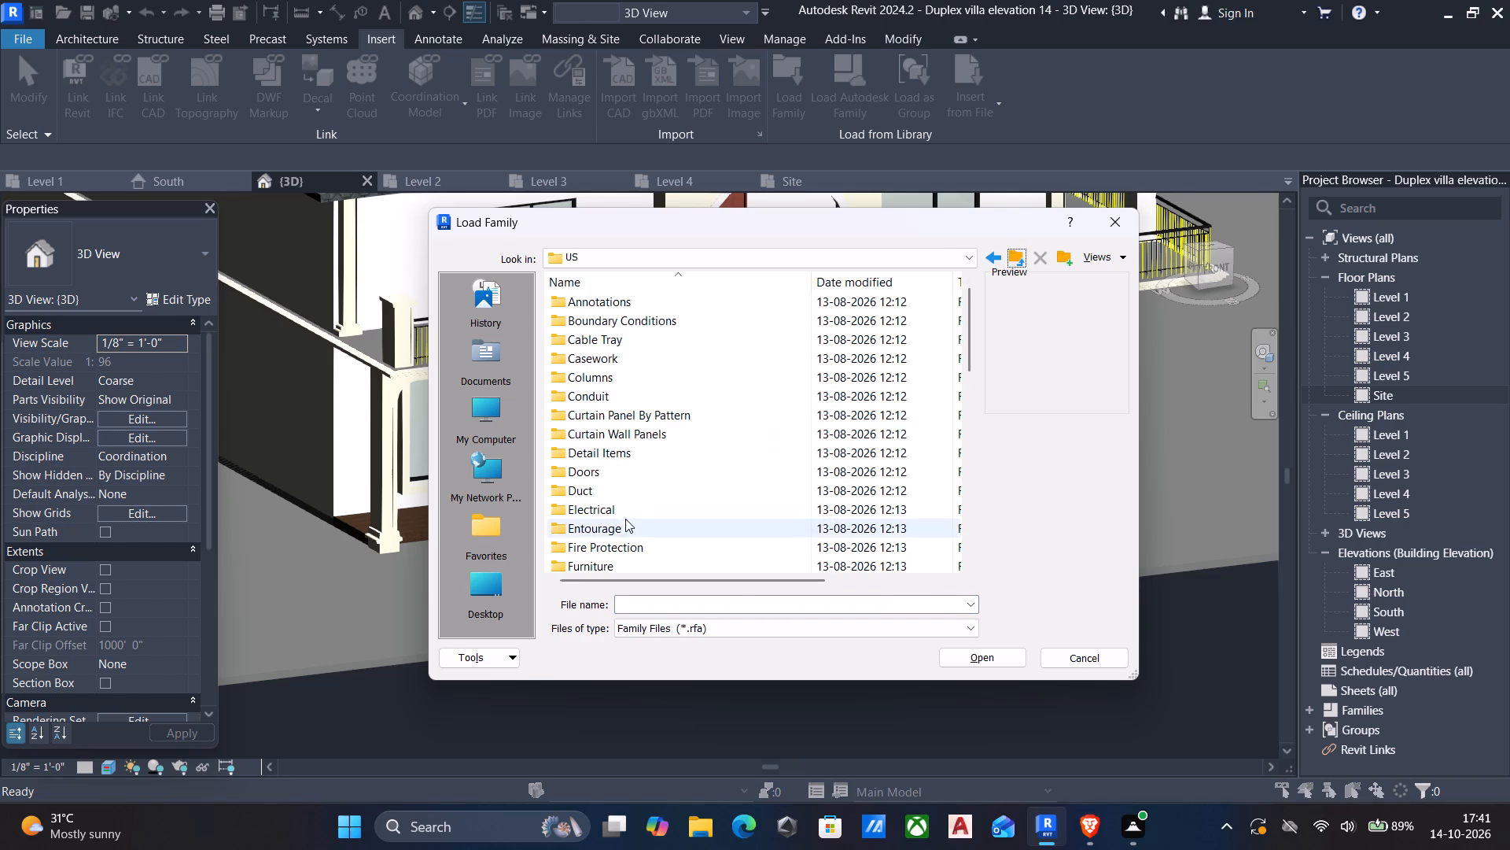
{"action": "double_click", "coordinate": [558, 526]}
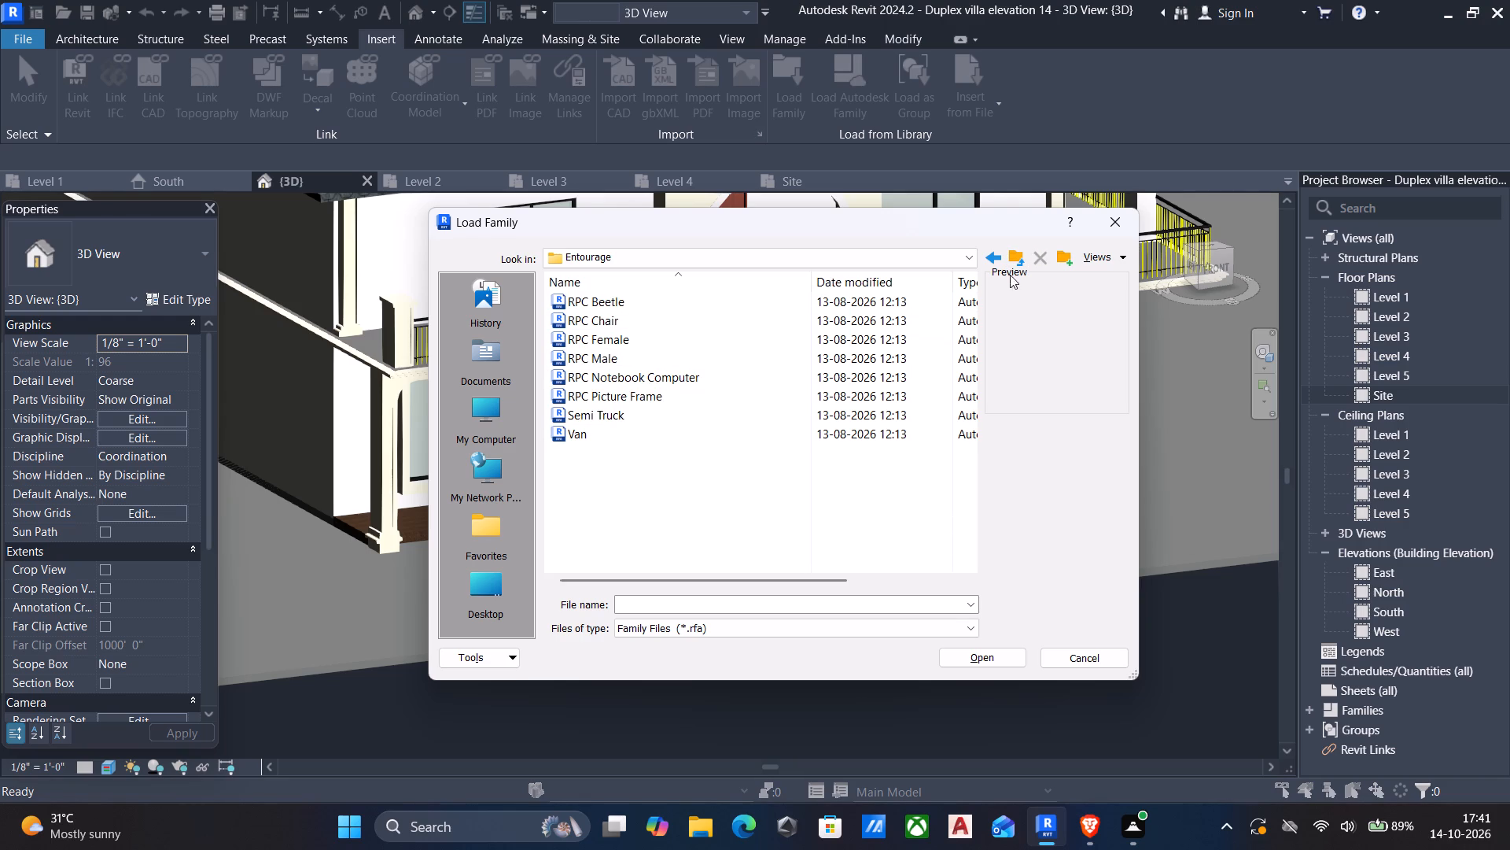
{"action": "left_click", "coordinate": [989, 255]}
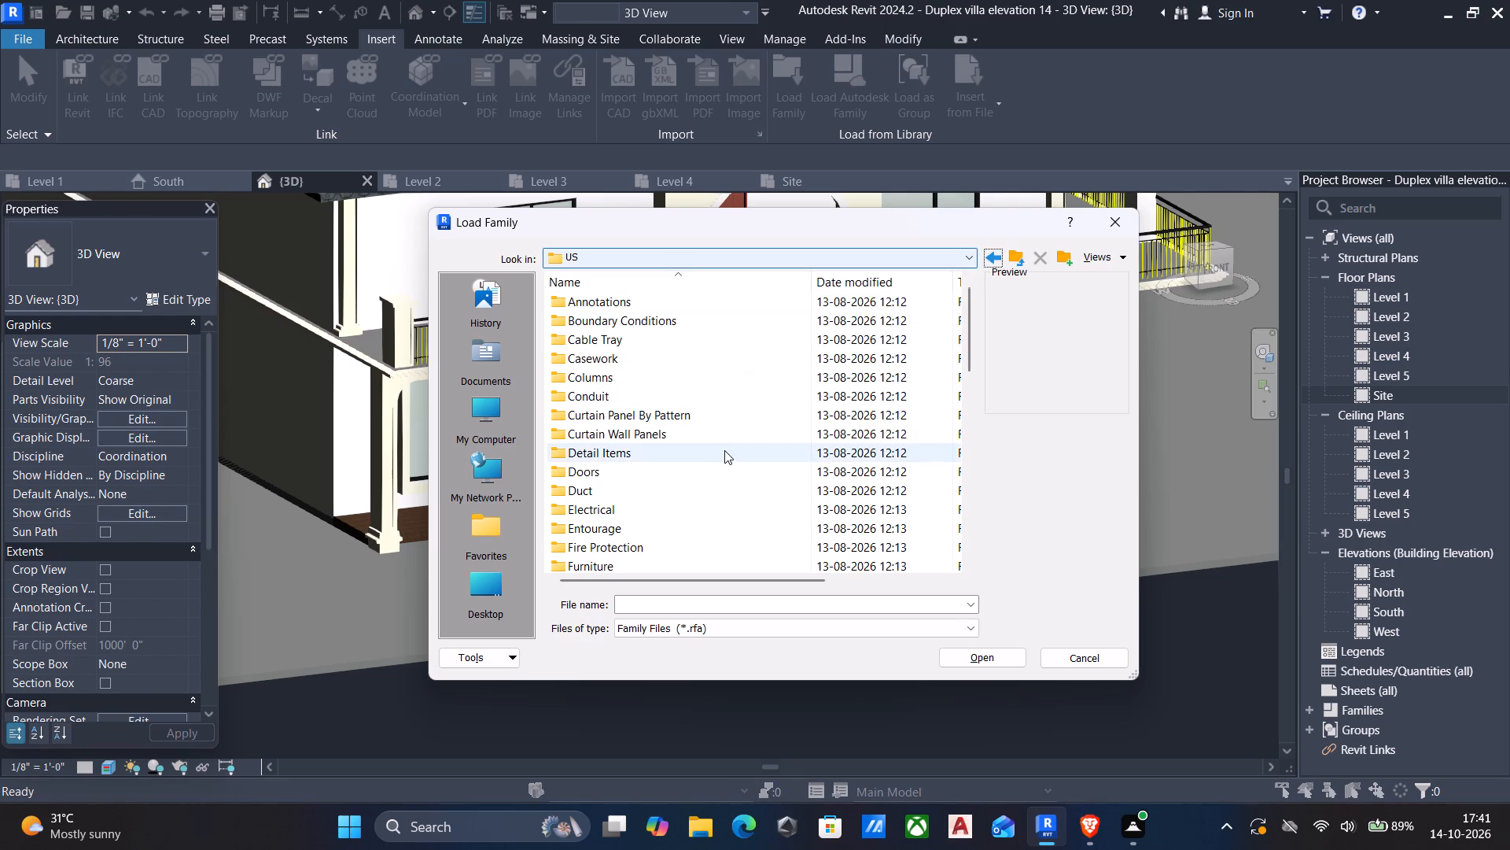
{"action": "scroll", "coordinate": [614, 545], "scroll_direction": "down", "scroll_amount": 2}
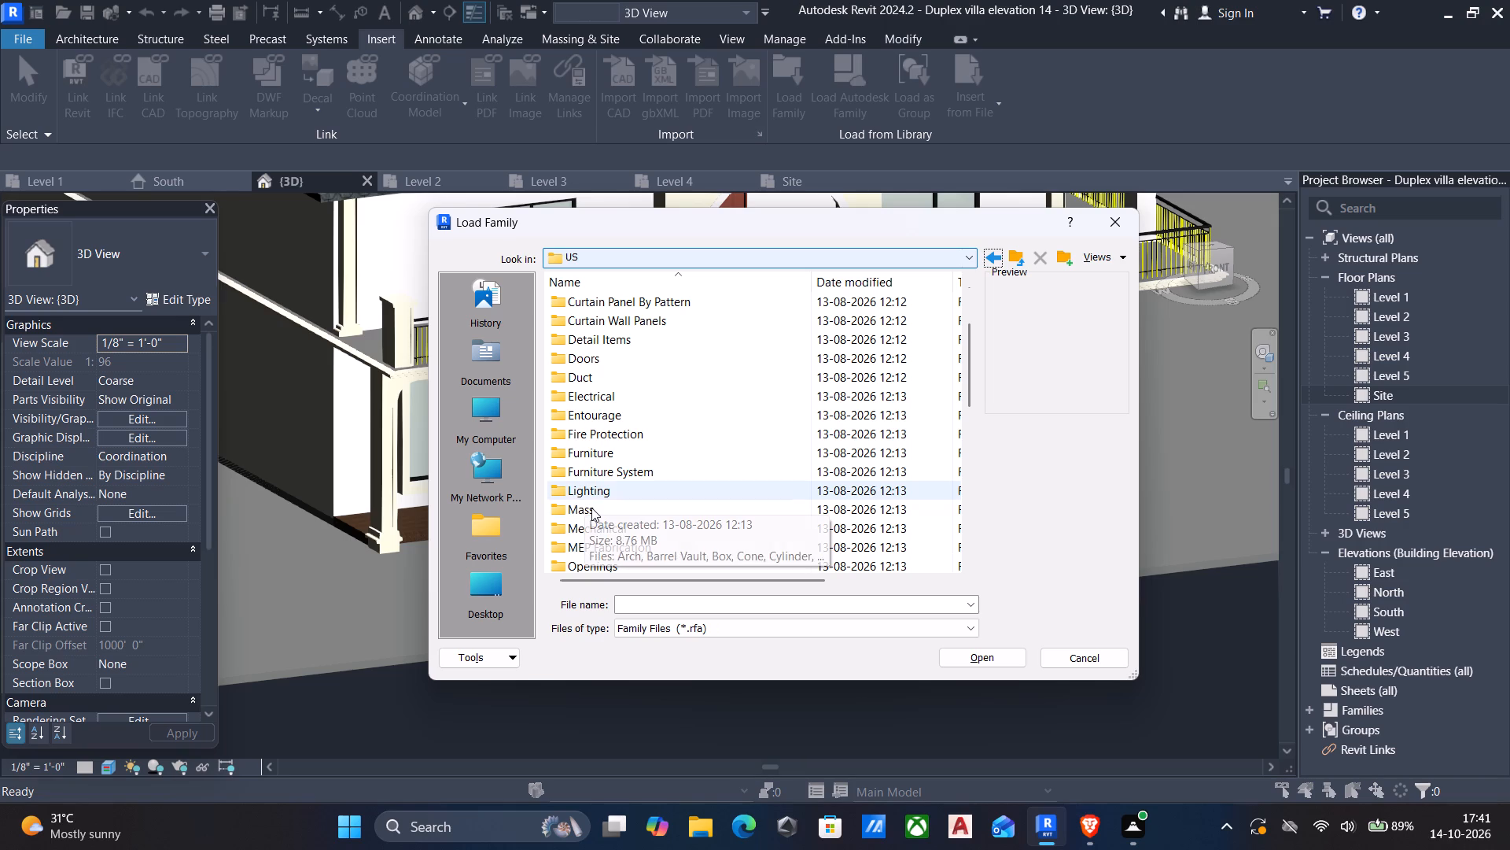
{"action": "scroll", "coordinate": [591, 508], "scroll_direction": "down", "scroll_amount": 1}
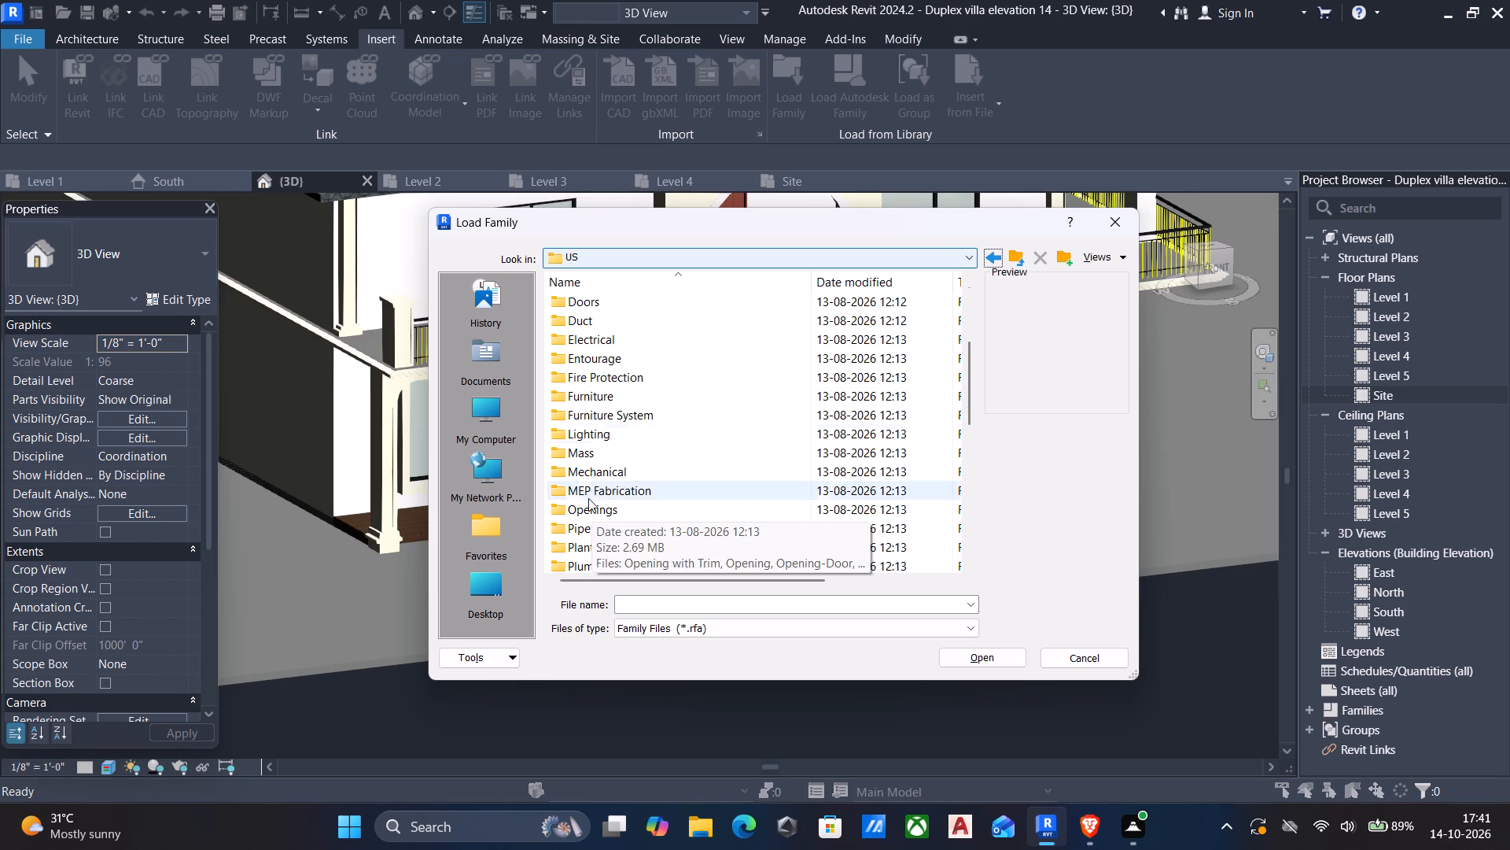
{"action": "scroll", "coordinate": [580, 497], "scroll_direction": "down", "scroll_amount": 4}
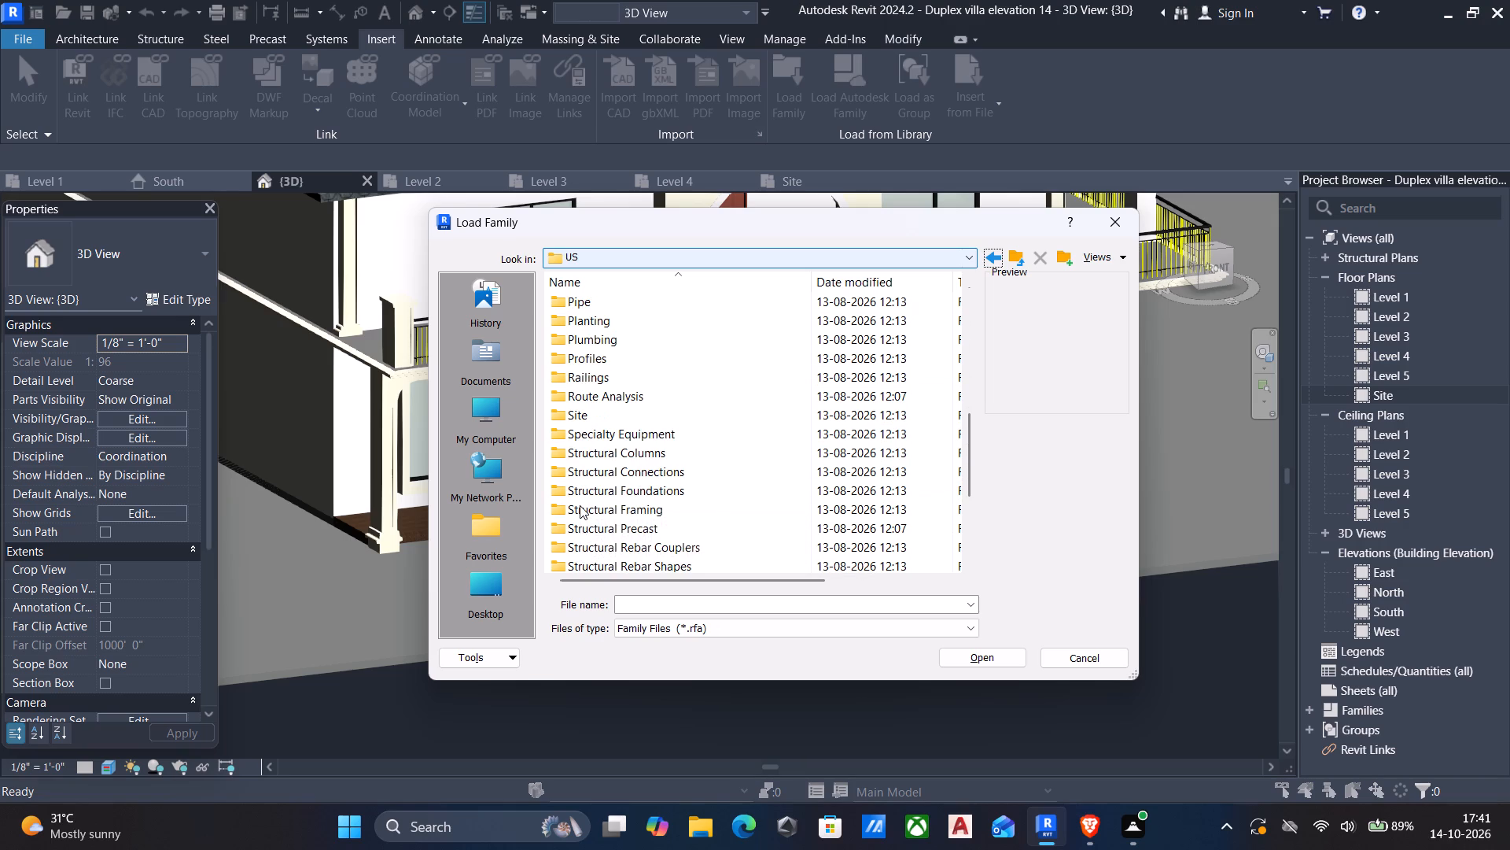
{"action": "scroll", "coordinate": [580, 512], "scroll_direction": "down", "scroll_amount": 5}
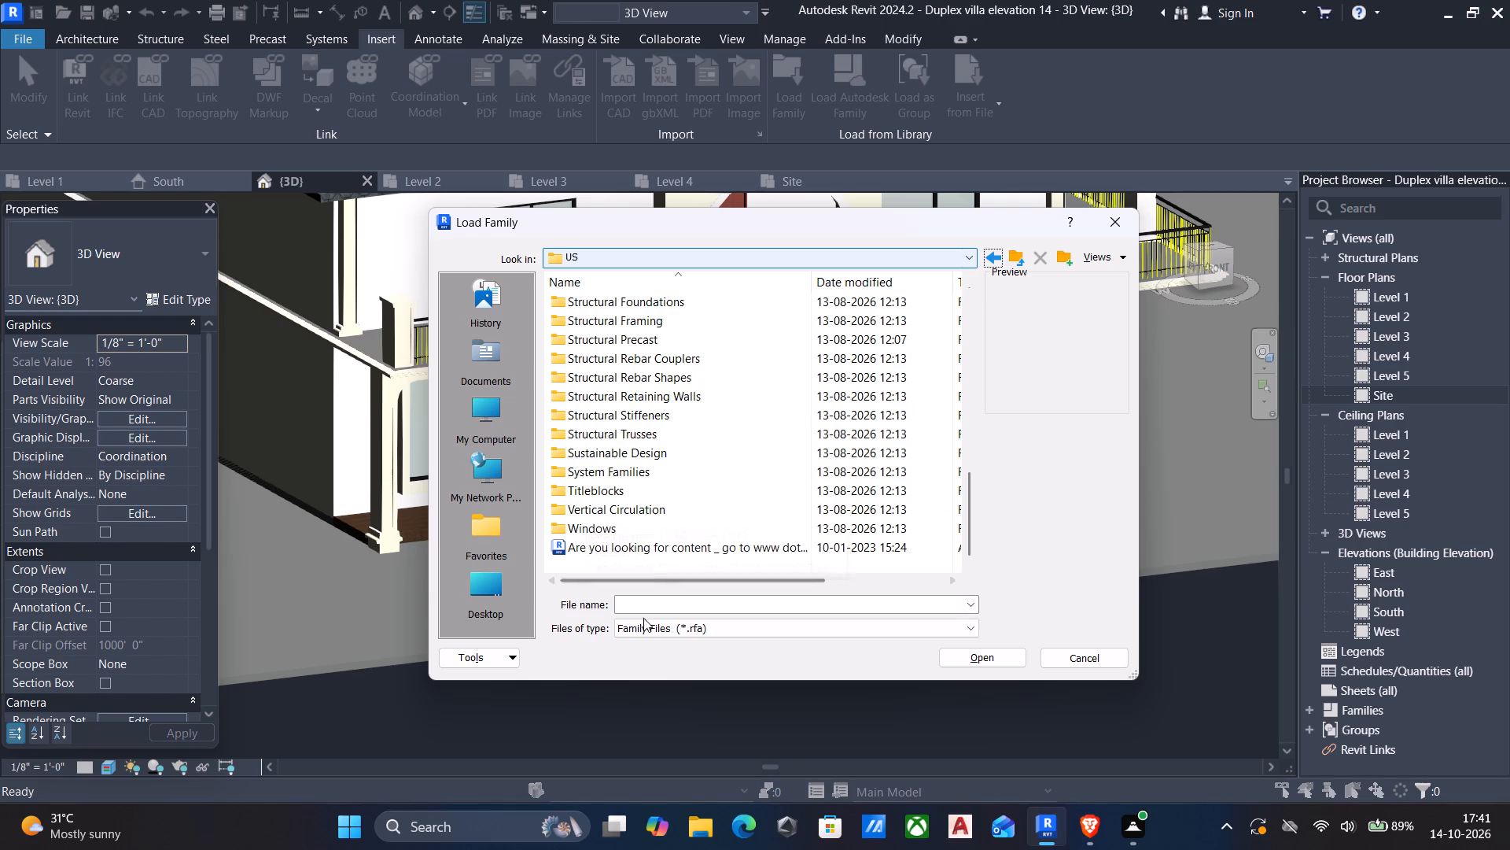
{"action": "scroll", "coordinate": [688, 531], "scroll_direction": "up", "scroll_amount": 5}
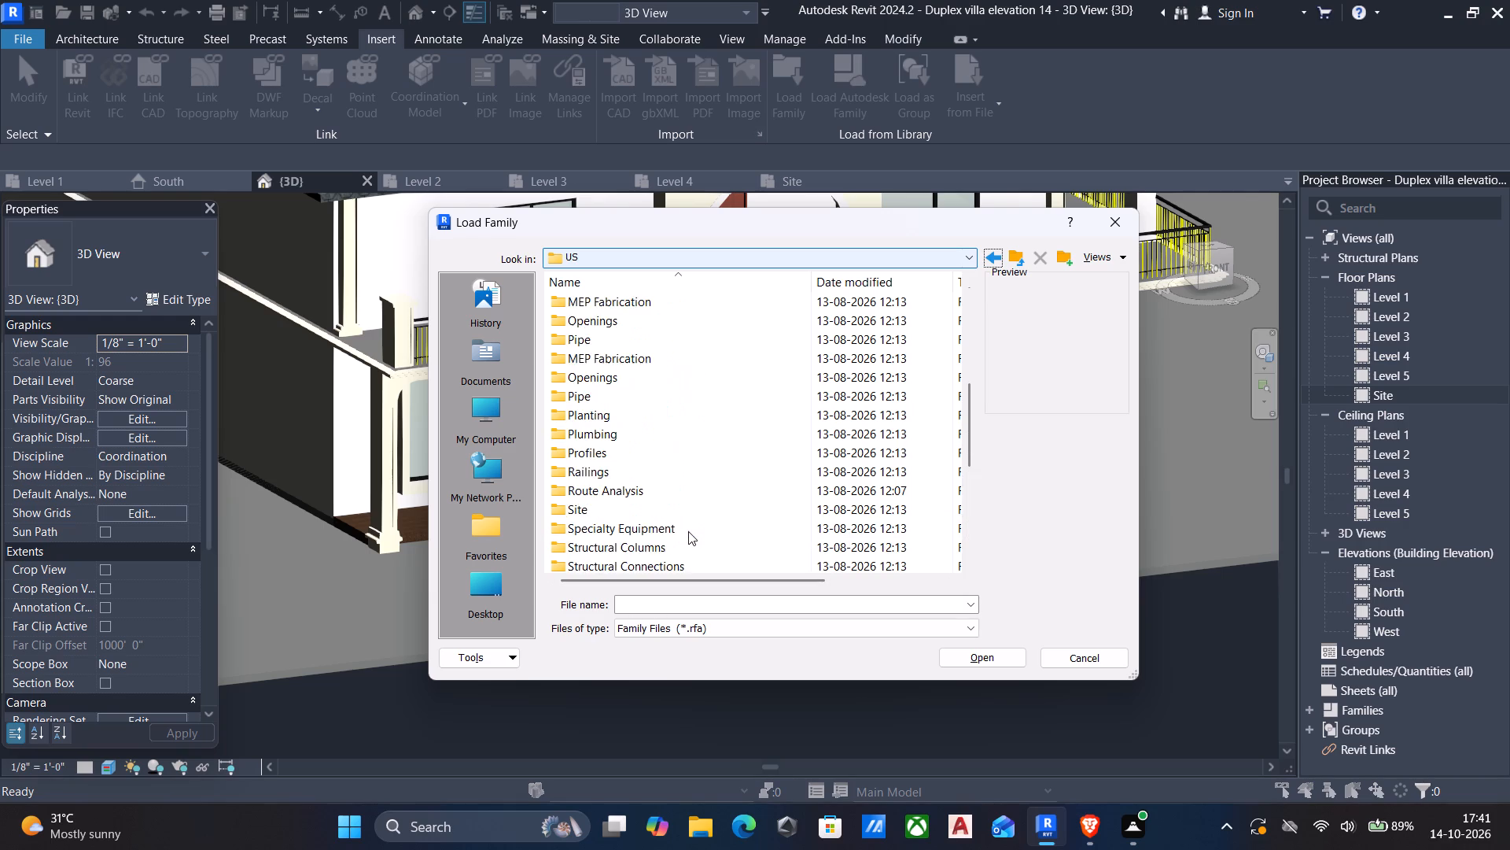
{"action": "scroll", "coordinate": [688, 532], "scroll_direction": "up", "scroll_amount": 11}
{"action": "scroll", "coordinate": [639, 395], "scroll_direction": "up", "scroll_amount": 5}
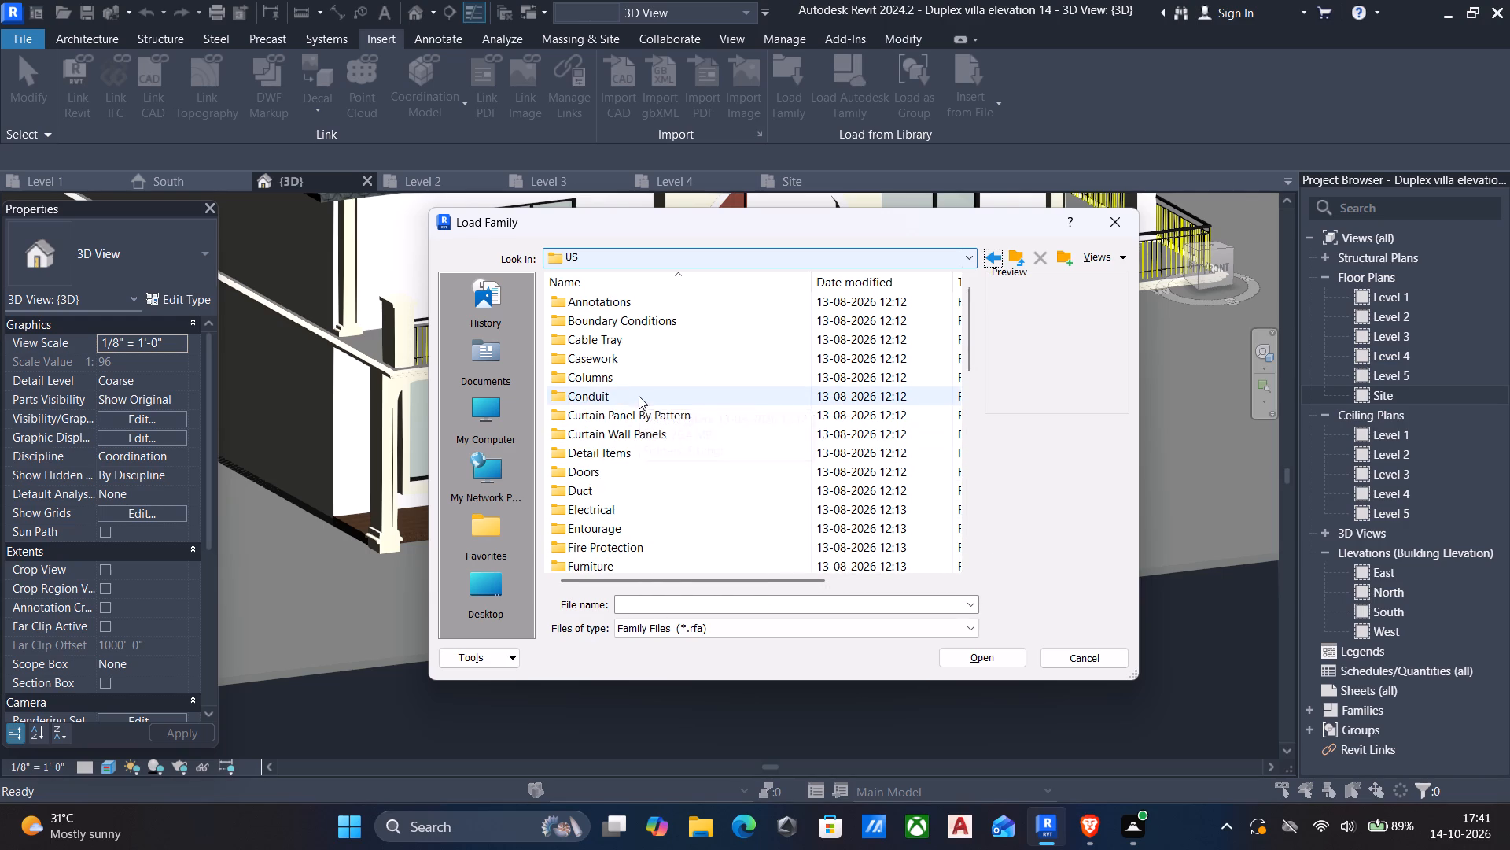
{"action": "left_click", "coordinate": [619, 357]}
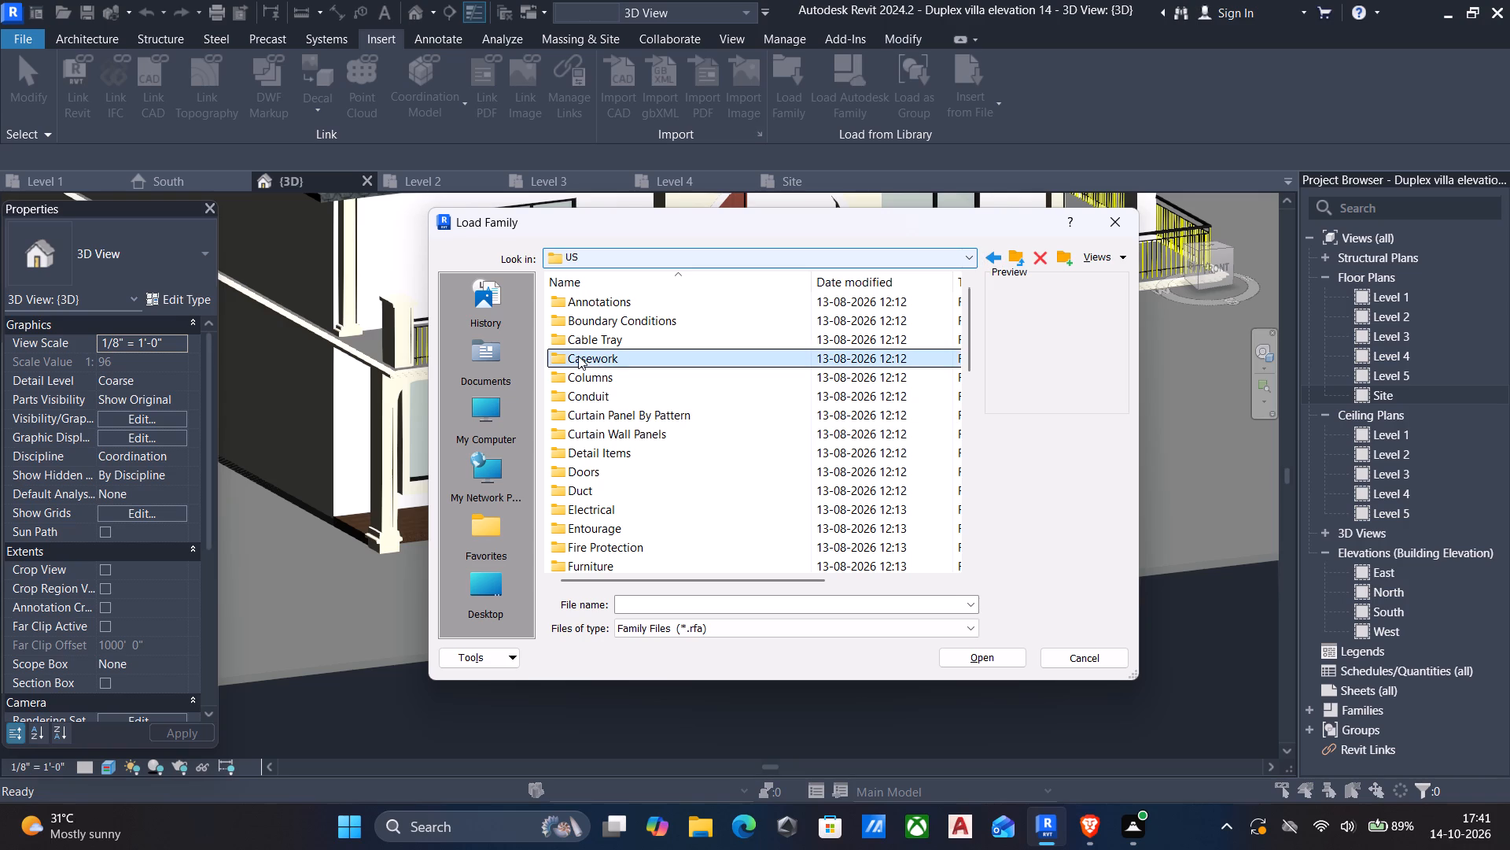
{"action": "double_click", "coordinate": [562, 401]}
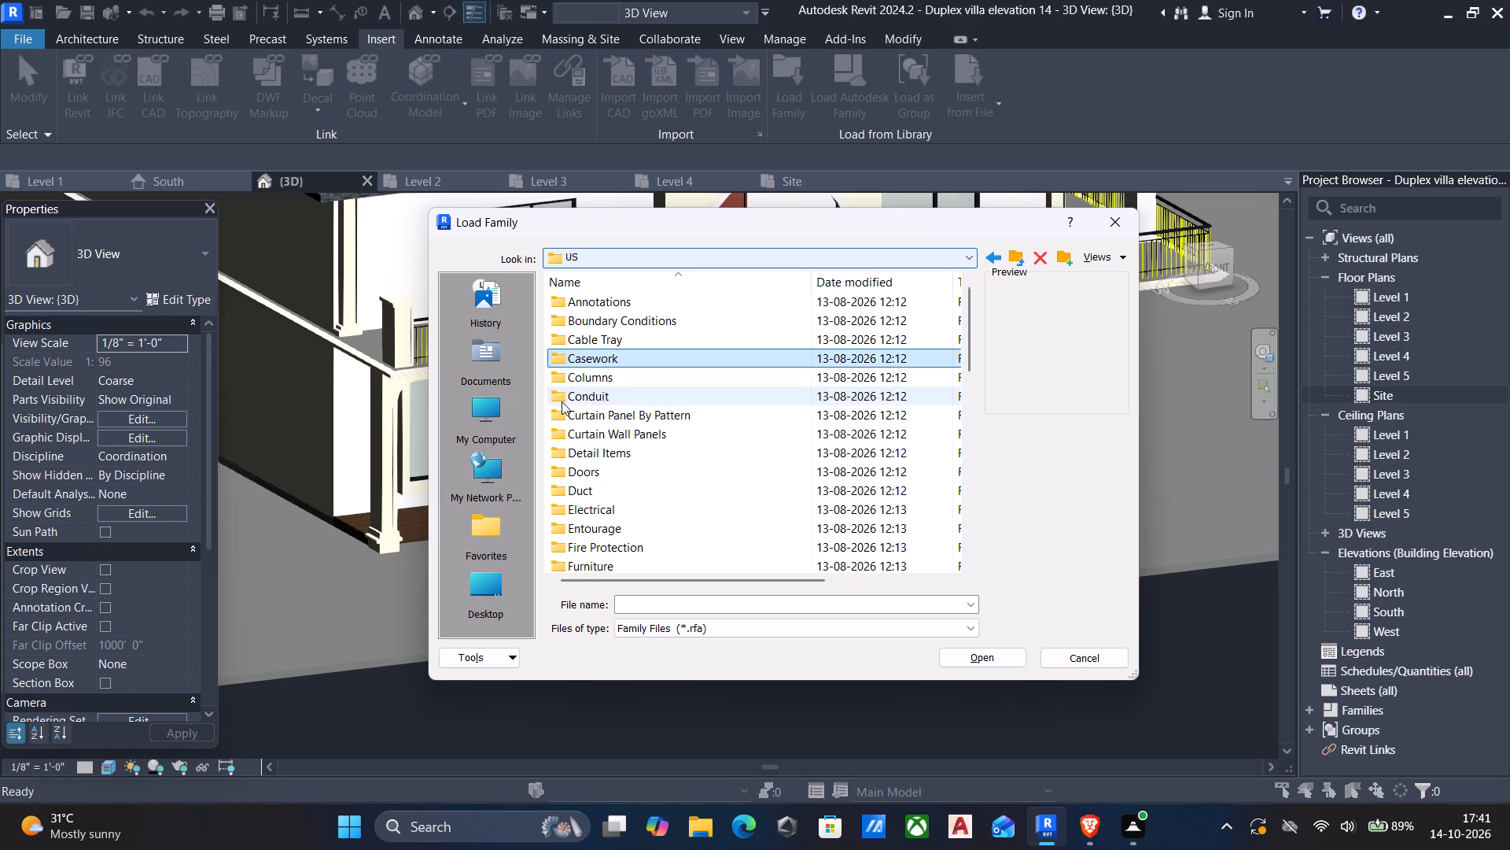
{"action": "left_click", "coordinate": [989, 260]}
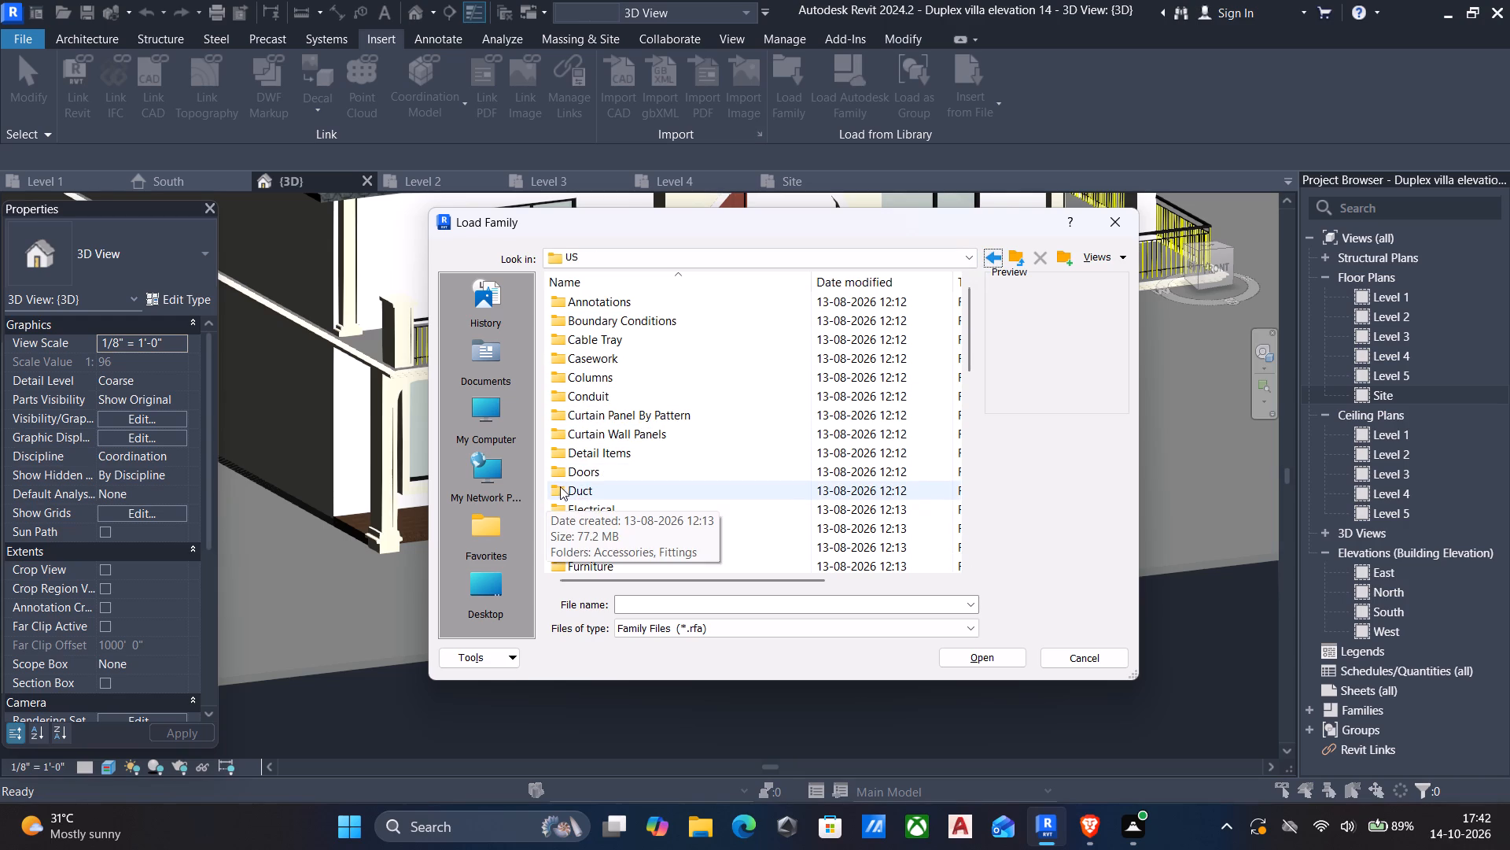
{"action": "left_click", "coordinate": [562, 486]}
{"action": "left_click", "coordinate": [562, 486]}
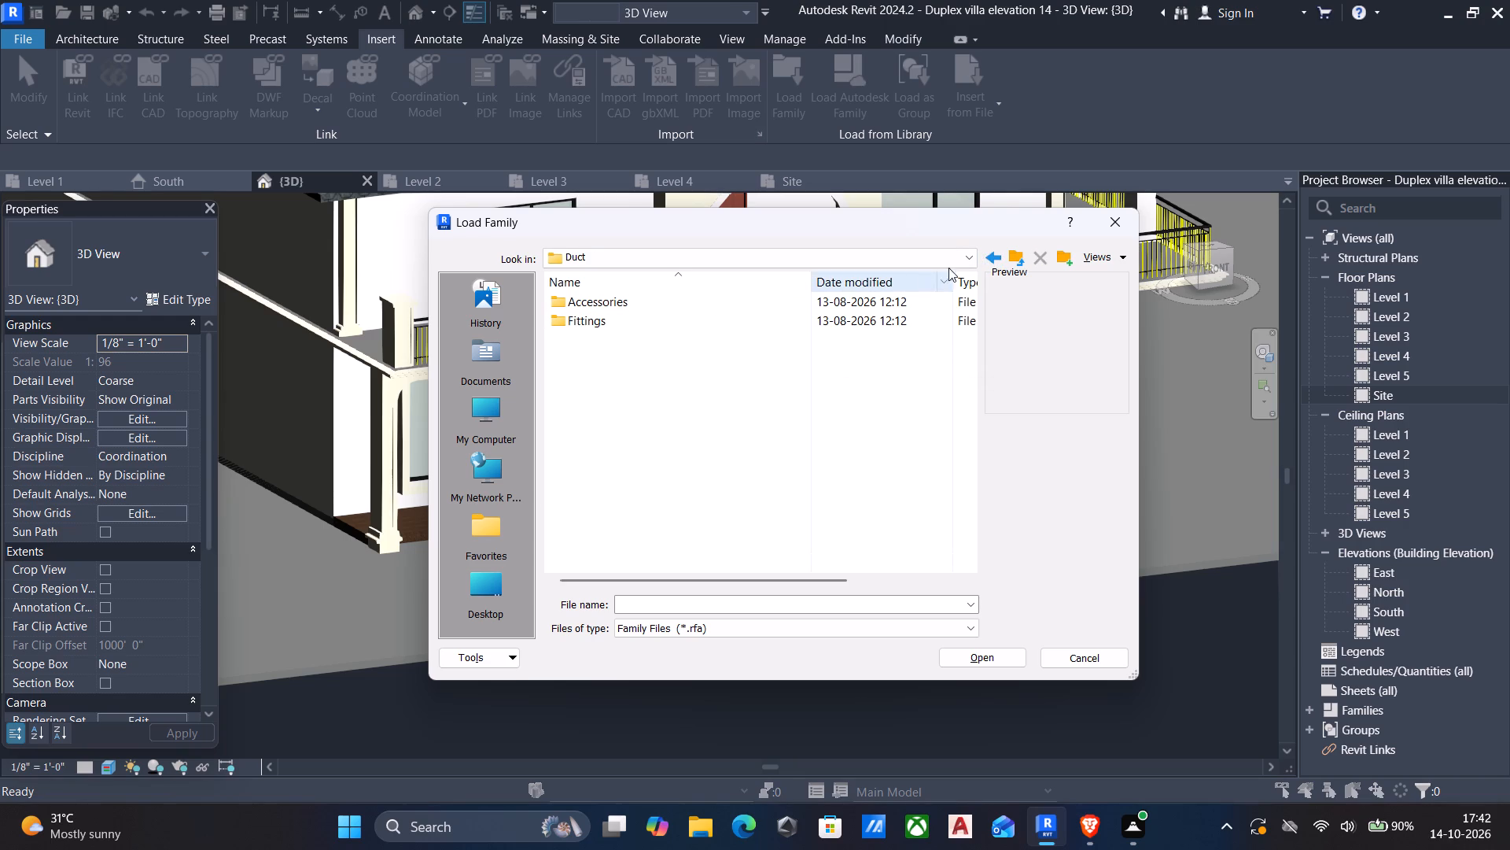
{"action": "left_click", "coordinate": [996, 257]}
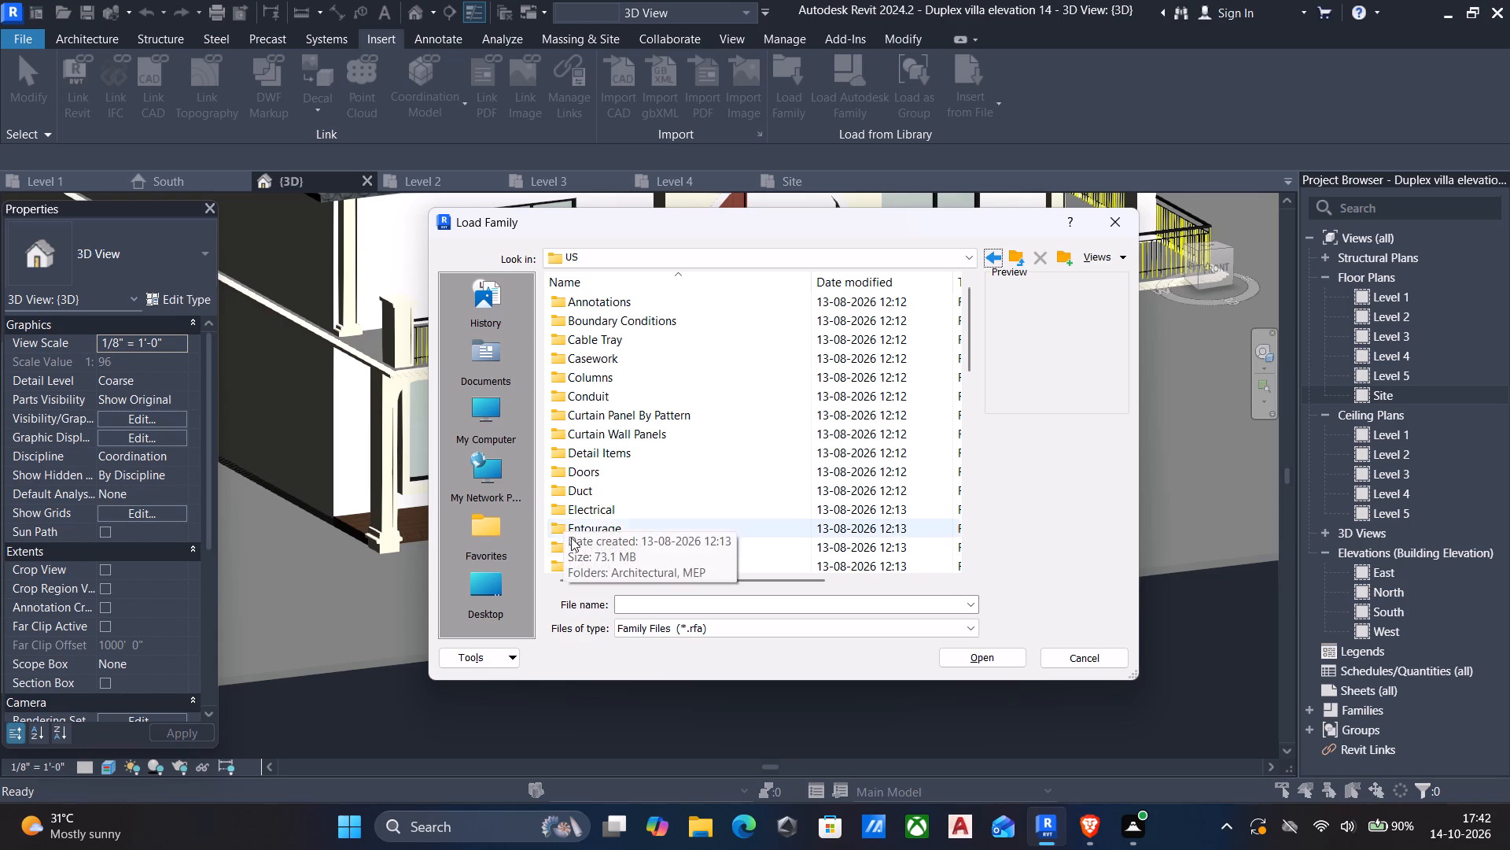
Preview the families in the Entourage folder and load the Semi Truck family into the model.
{"action": "double_click", "coordinate": [562, 536]}
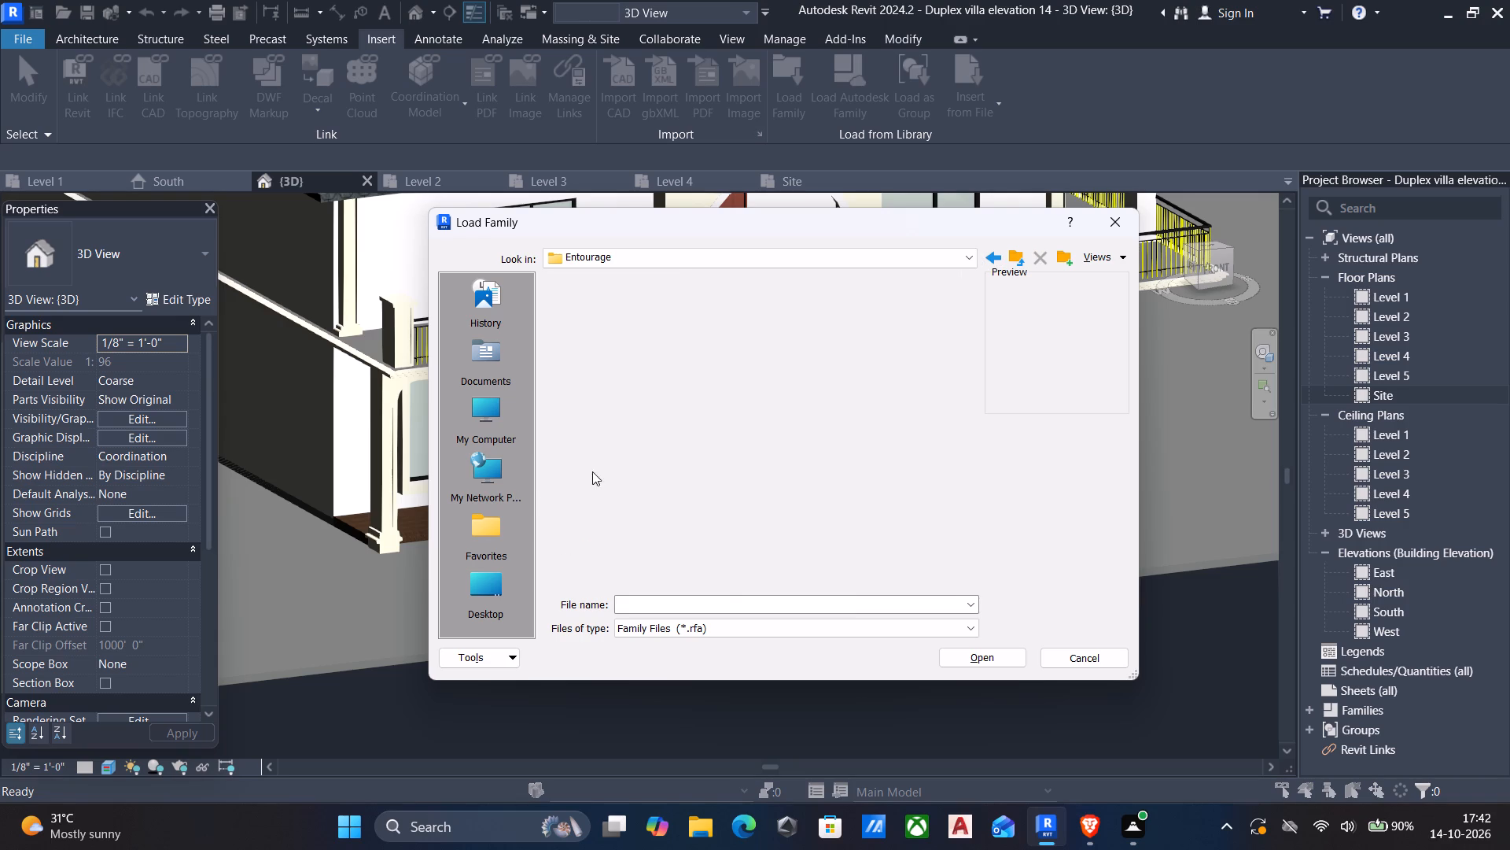
{"action": "left_click", "coordinate": [612, 303]}
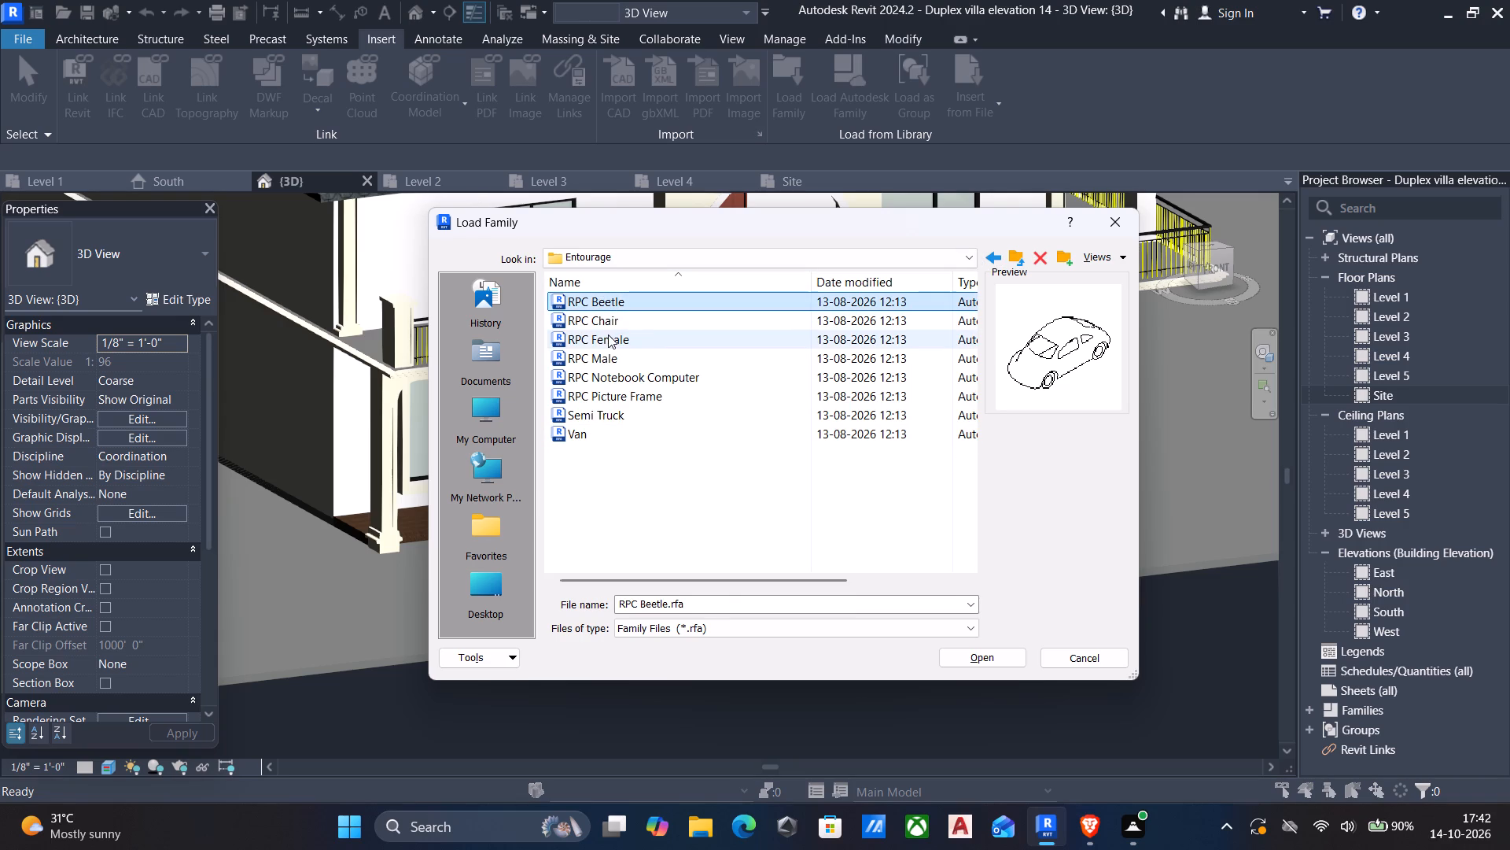
{"action": "key", "text": "Down"}
{"action": "key", "text": "Down"}
{"action": "key", "text": "Down"}
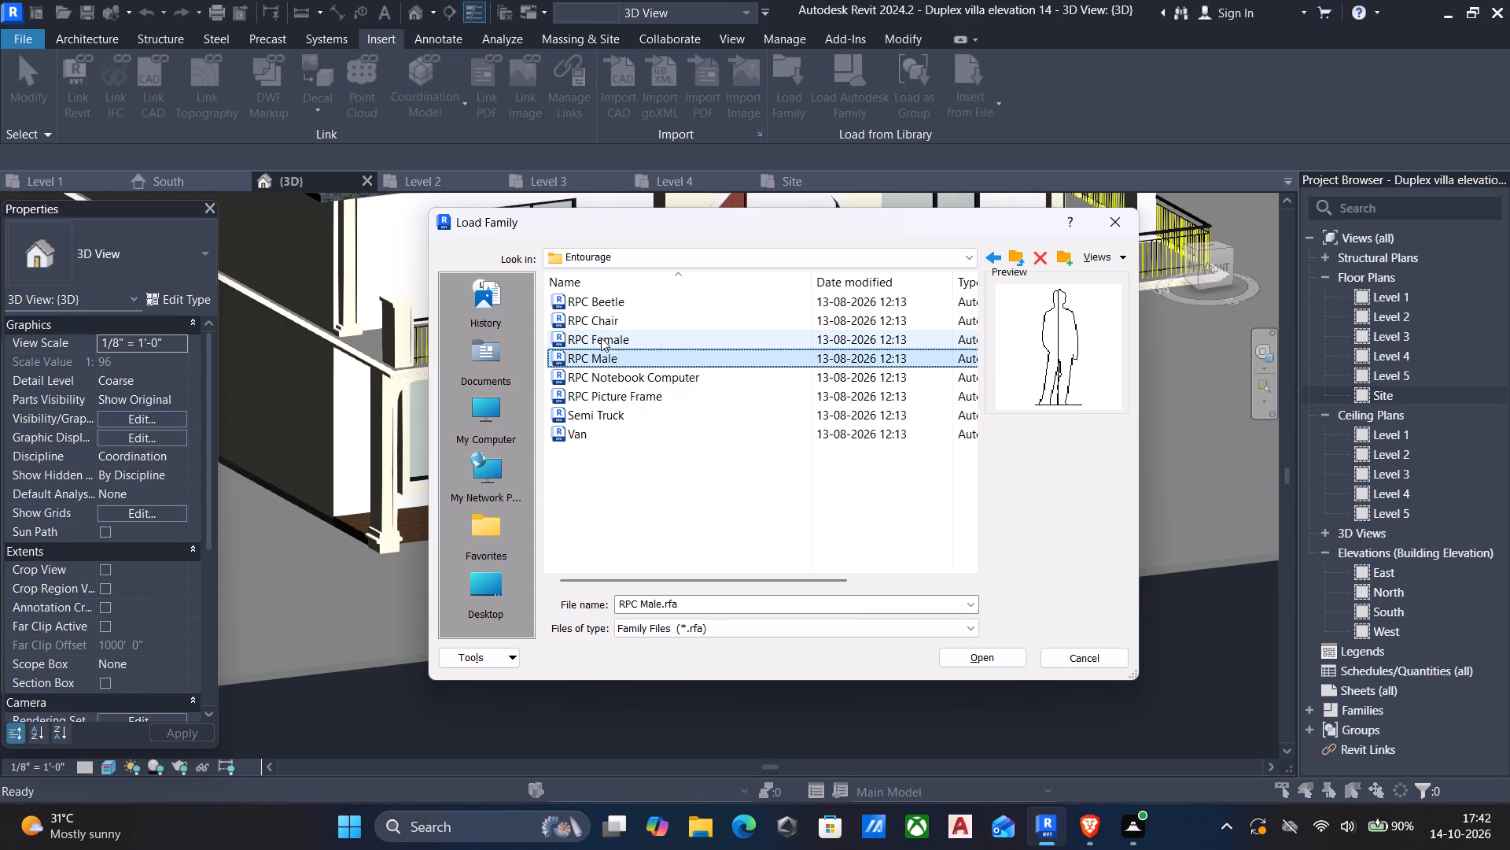
{"action": "key", "text": "Up"}
{"action": "key", "text": "Down"}
{"action": "key", "text": "Down"}
{"action": "key", "text": "Down"}
{"action": "key", "text": "Down"}
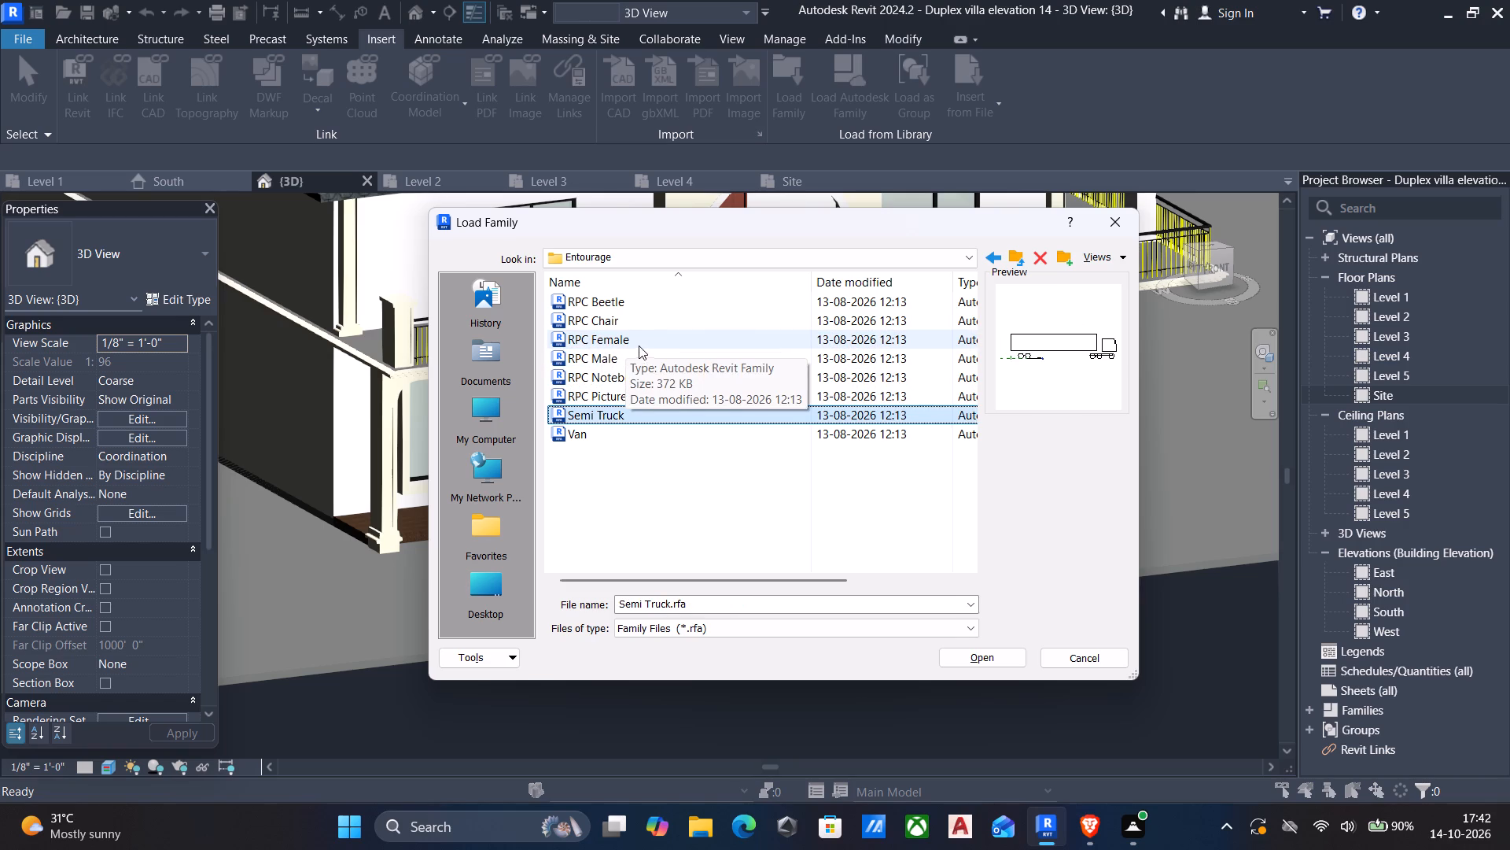
{"action": "key", "text": "Down"}
{"action": "key", "text": "Up"}
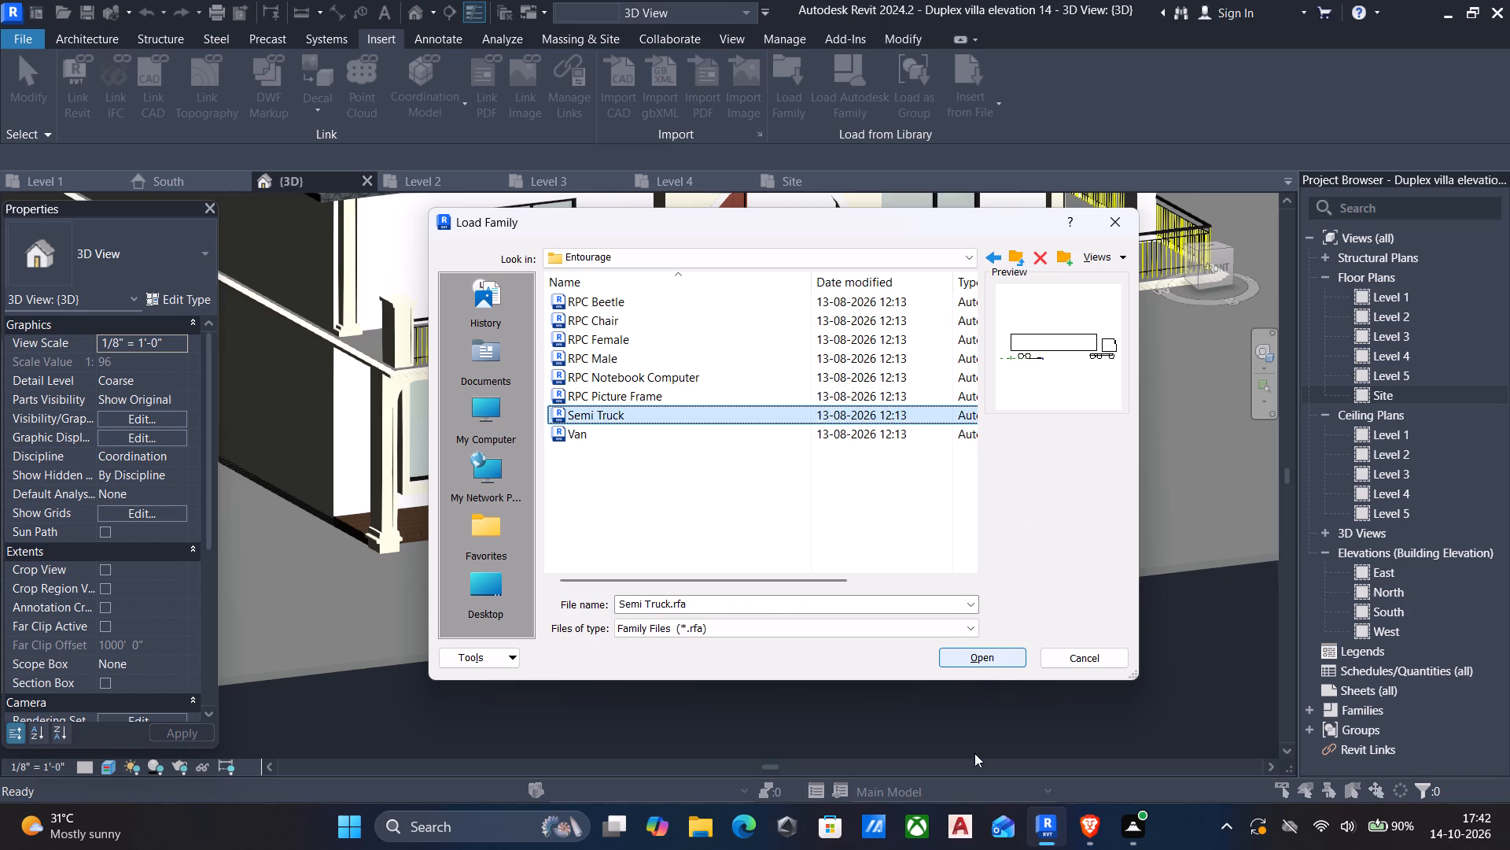
{"action": "left_click", "coordinate": [989, 666]}
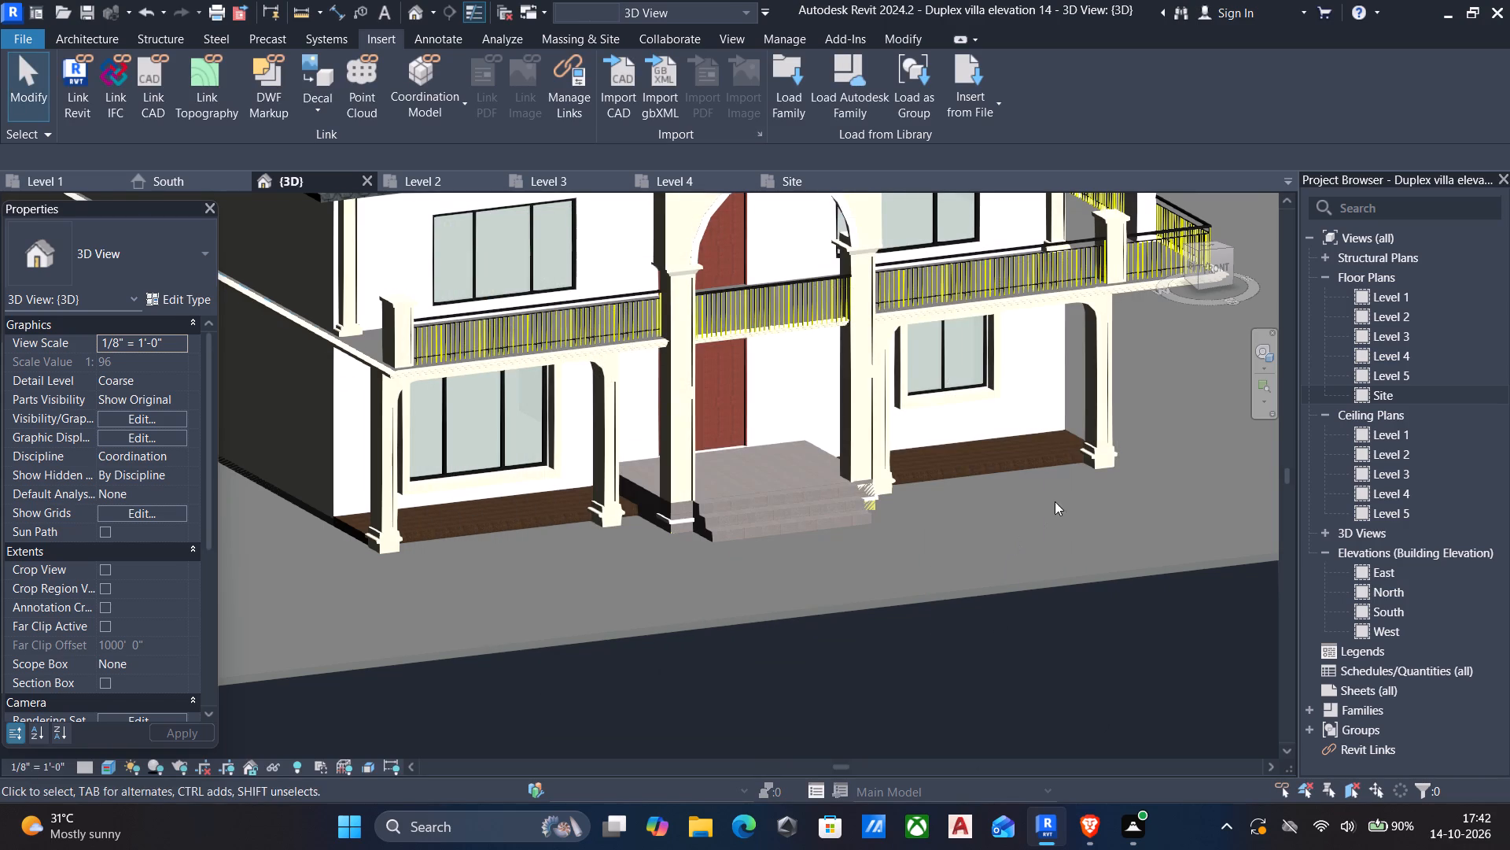
Open the Level 1 floor plan and load the Semi Truck family from the Entourage folder again.
{"action": "double_click", "coordinate": [1383, 297]}
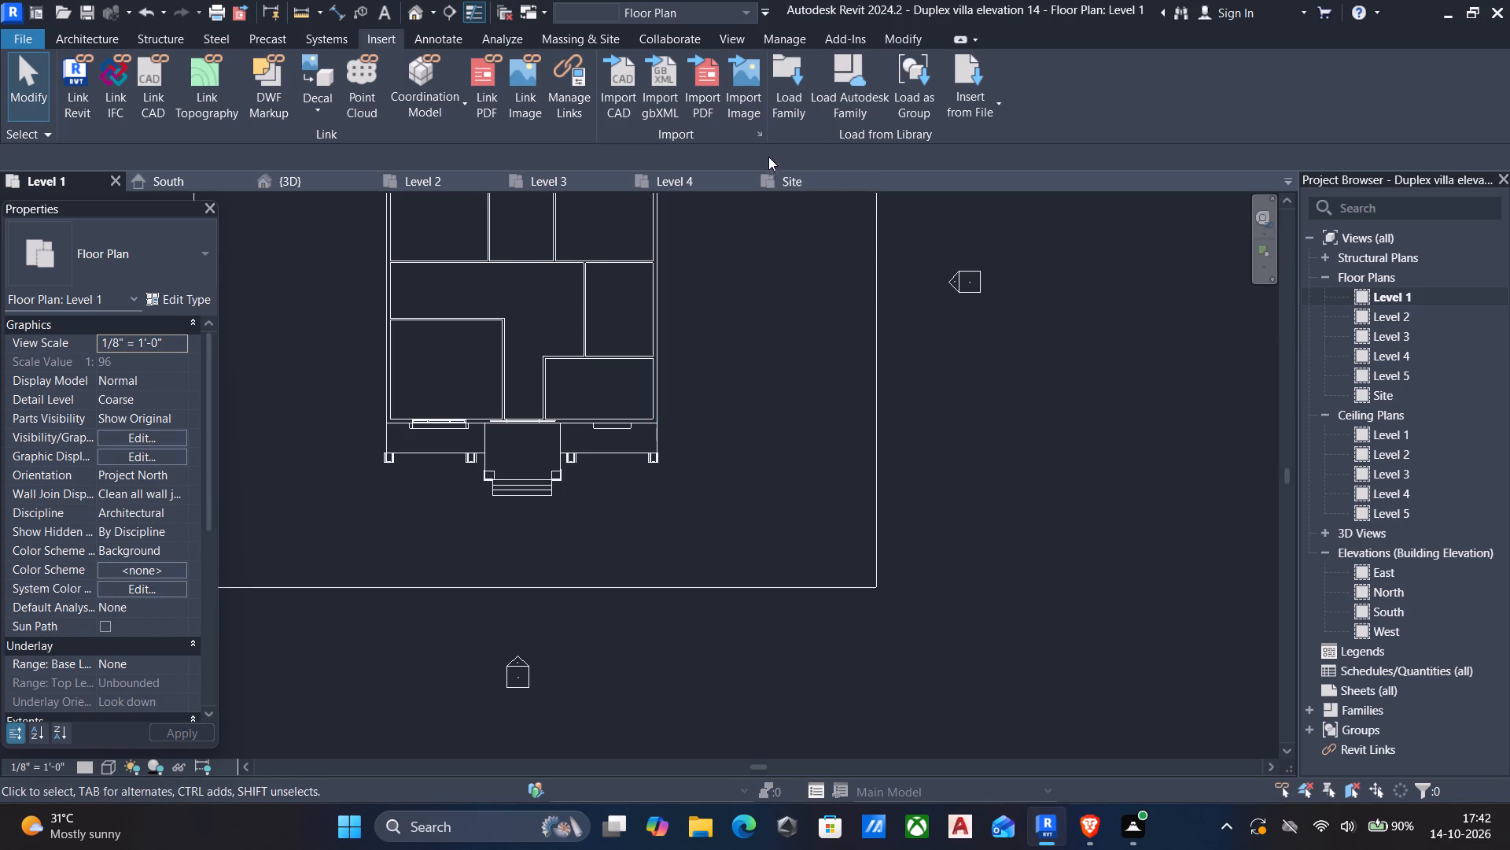
{"action": "left_click", "coordinate": [778, 71]}
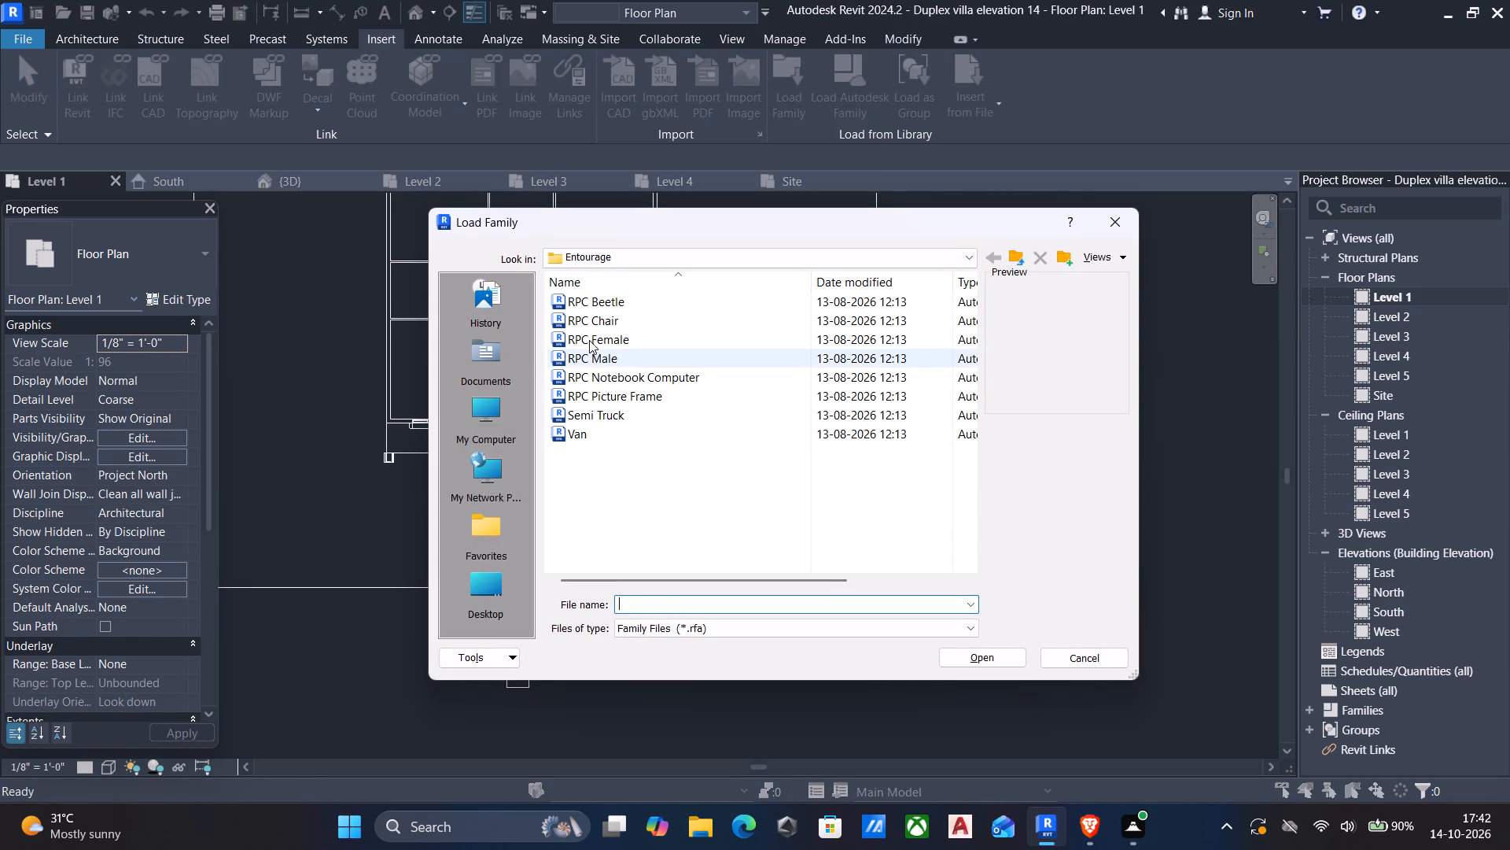
{"action": "left_click", "coordinate": [601, 358]}
{"action": "key", "text": "Up"}
{"action": "key", "text": "Up"}
{"action": "key", "text": "Up"}
{"action": "key", "text": "Up"}
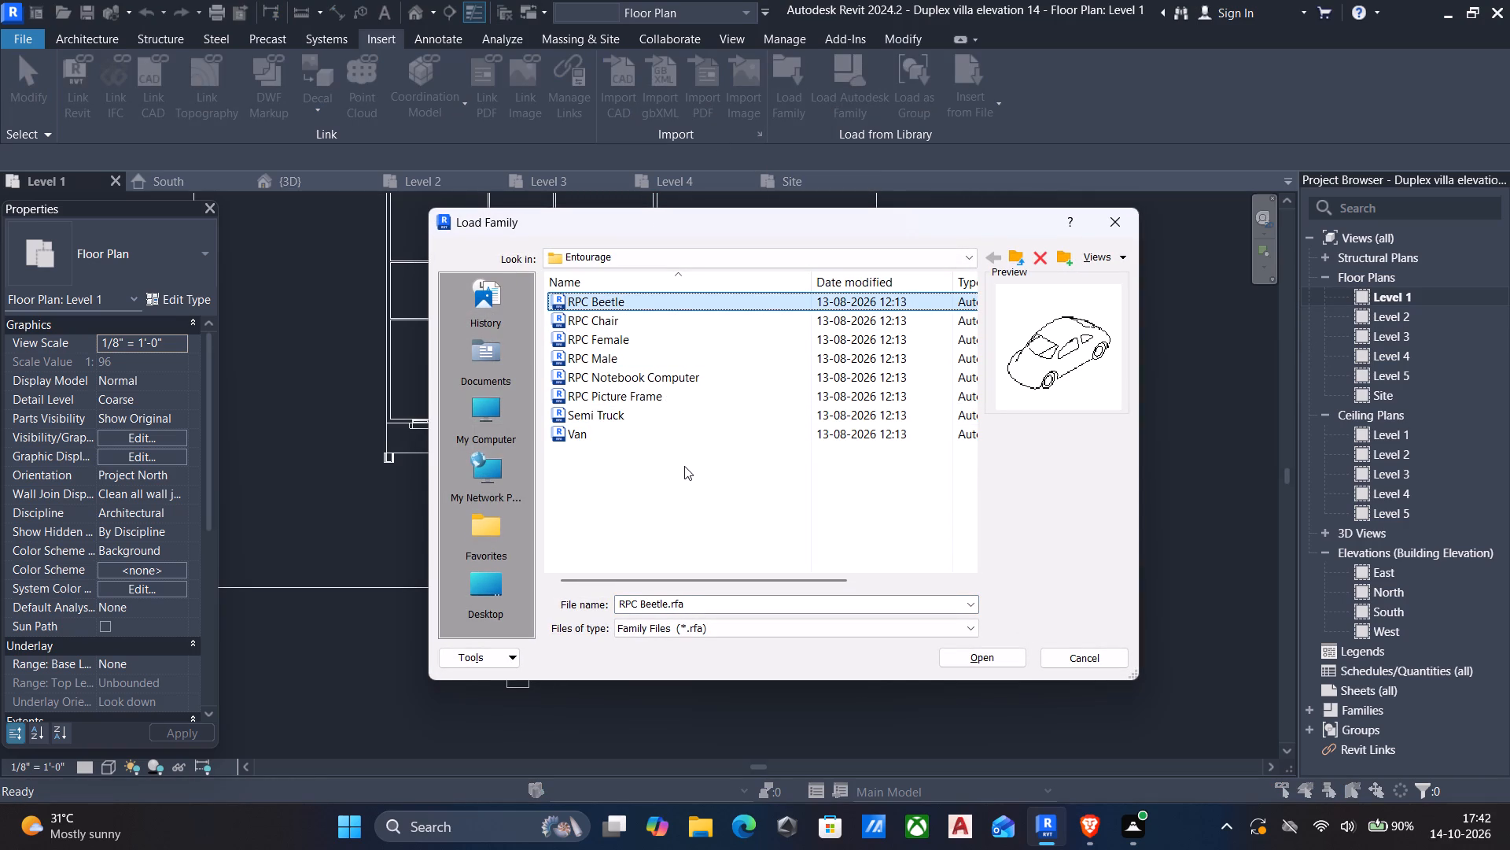
{"action": "left_click", "coordinate": [573, 418]}
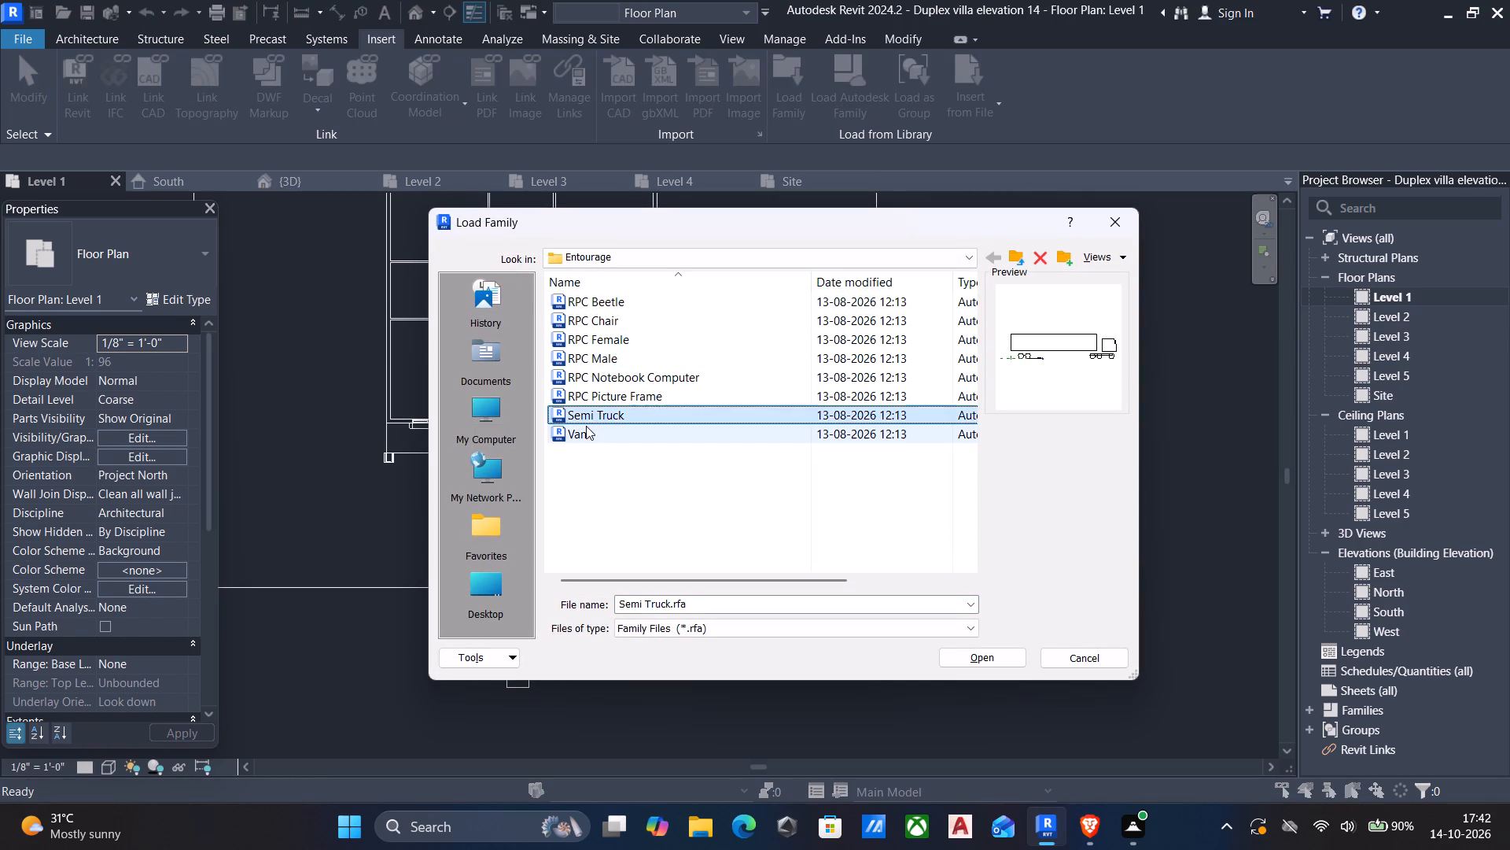
{"action": "left_click", "coordinate": [590, 434]}
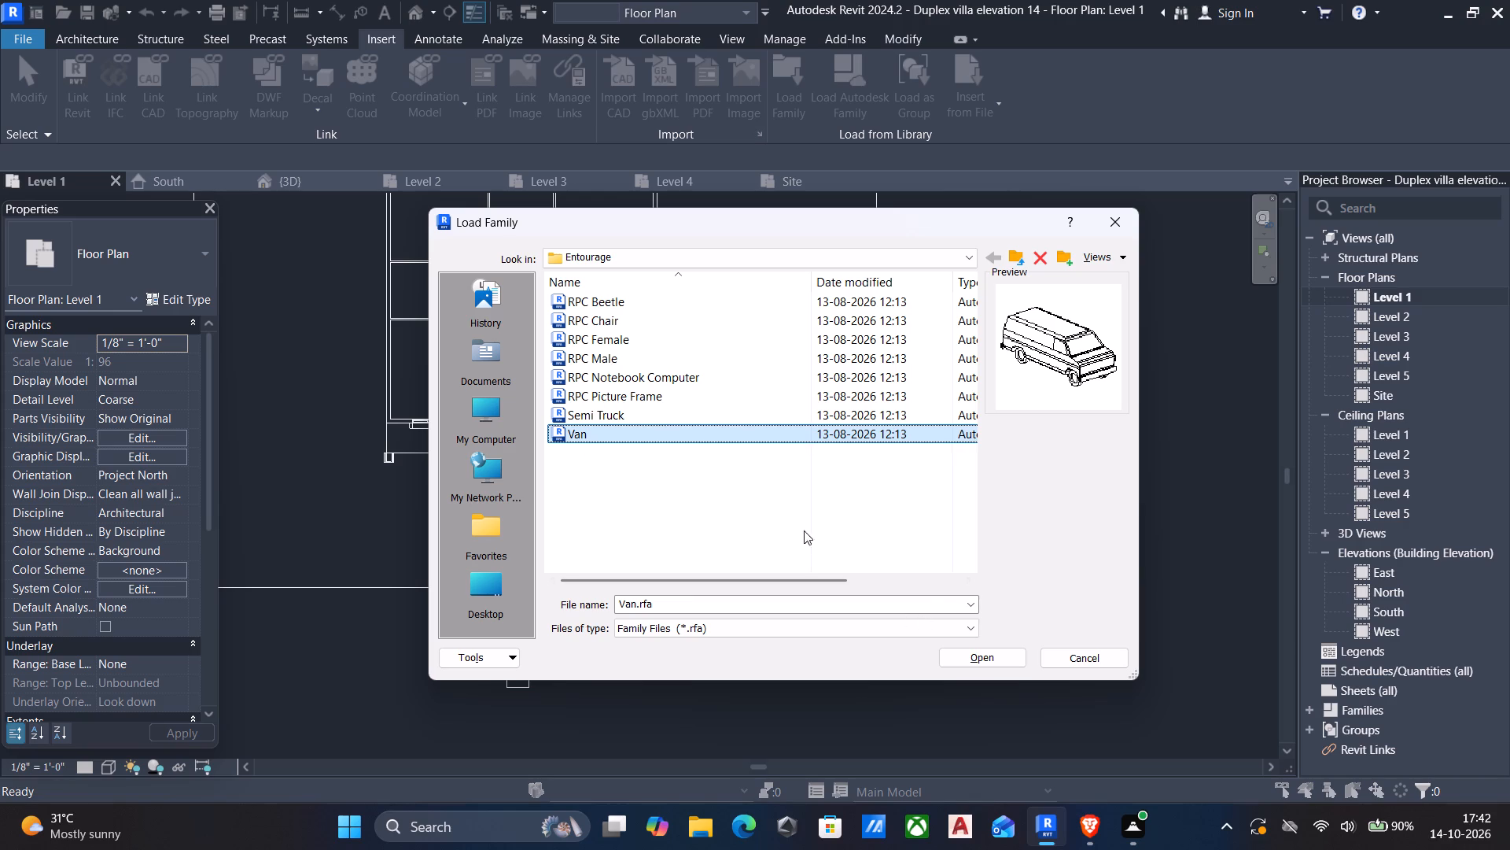
{"action": "left_click", "coordinate": [649, 412]}
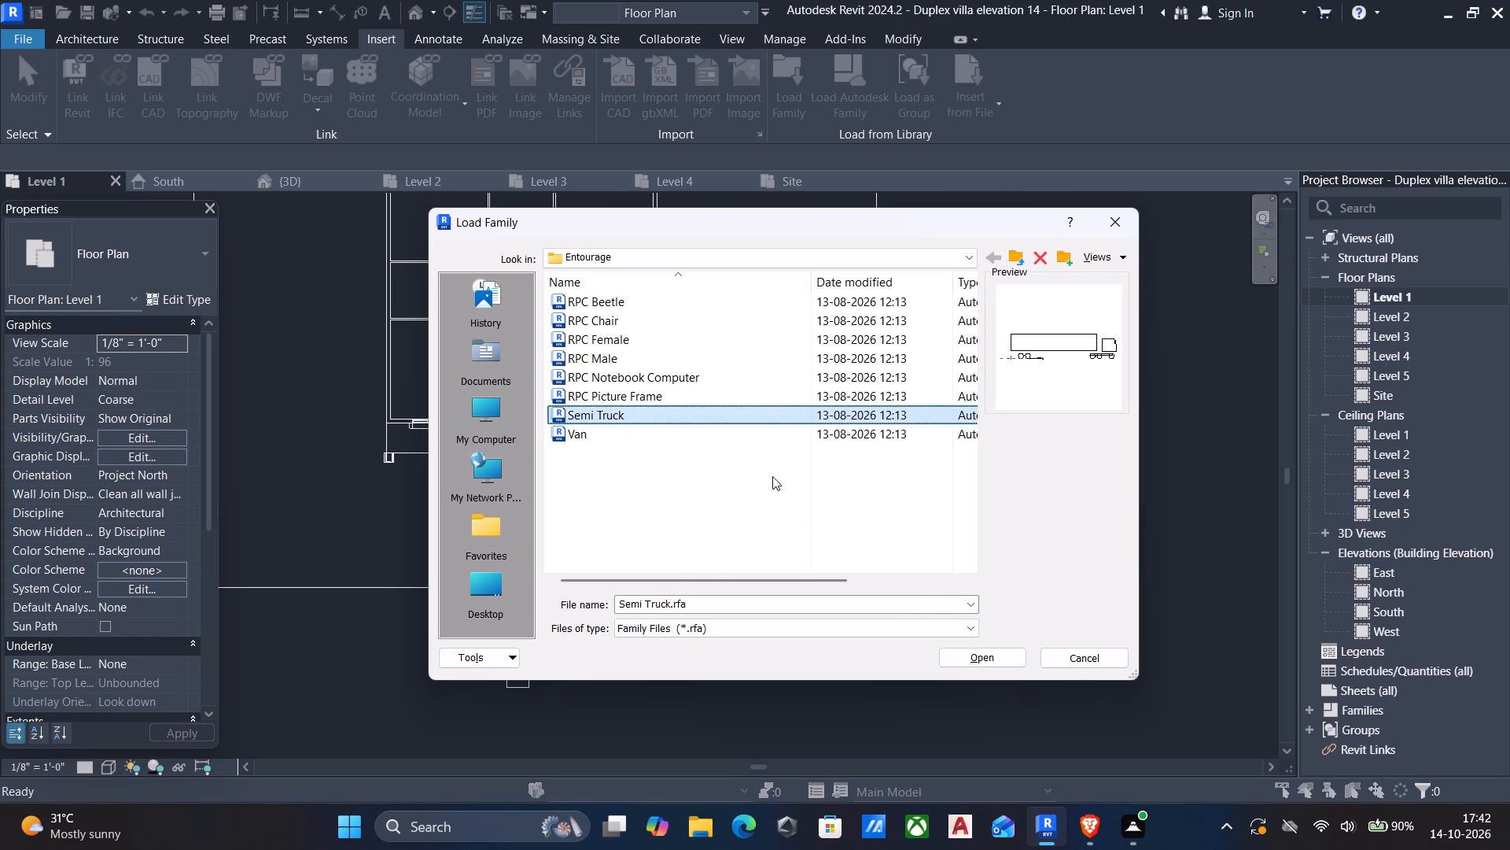
{"action": "left_click", "coordinate": [959, 660]}
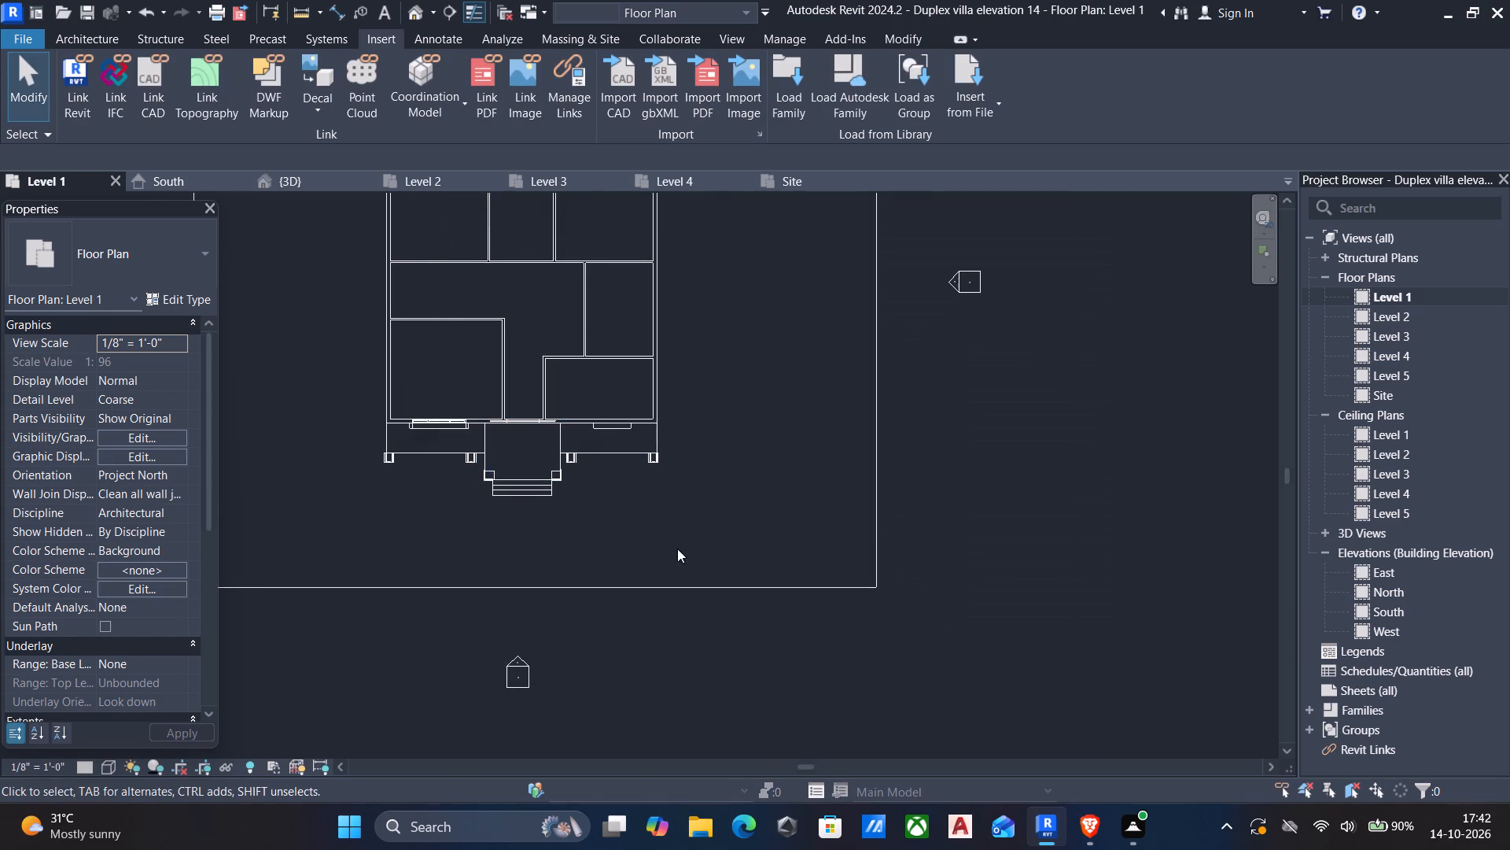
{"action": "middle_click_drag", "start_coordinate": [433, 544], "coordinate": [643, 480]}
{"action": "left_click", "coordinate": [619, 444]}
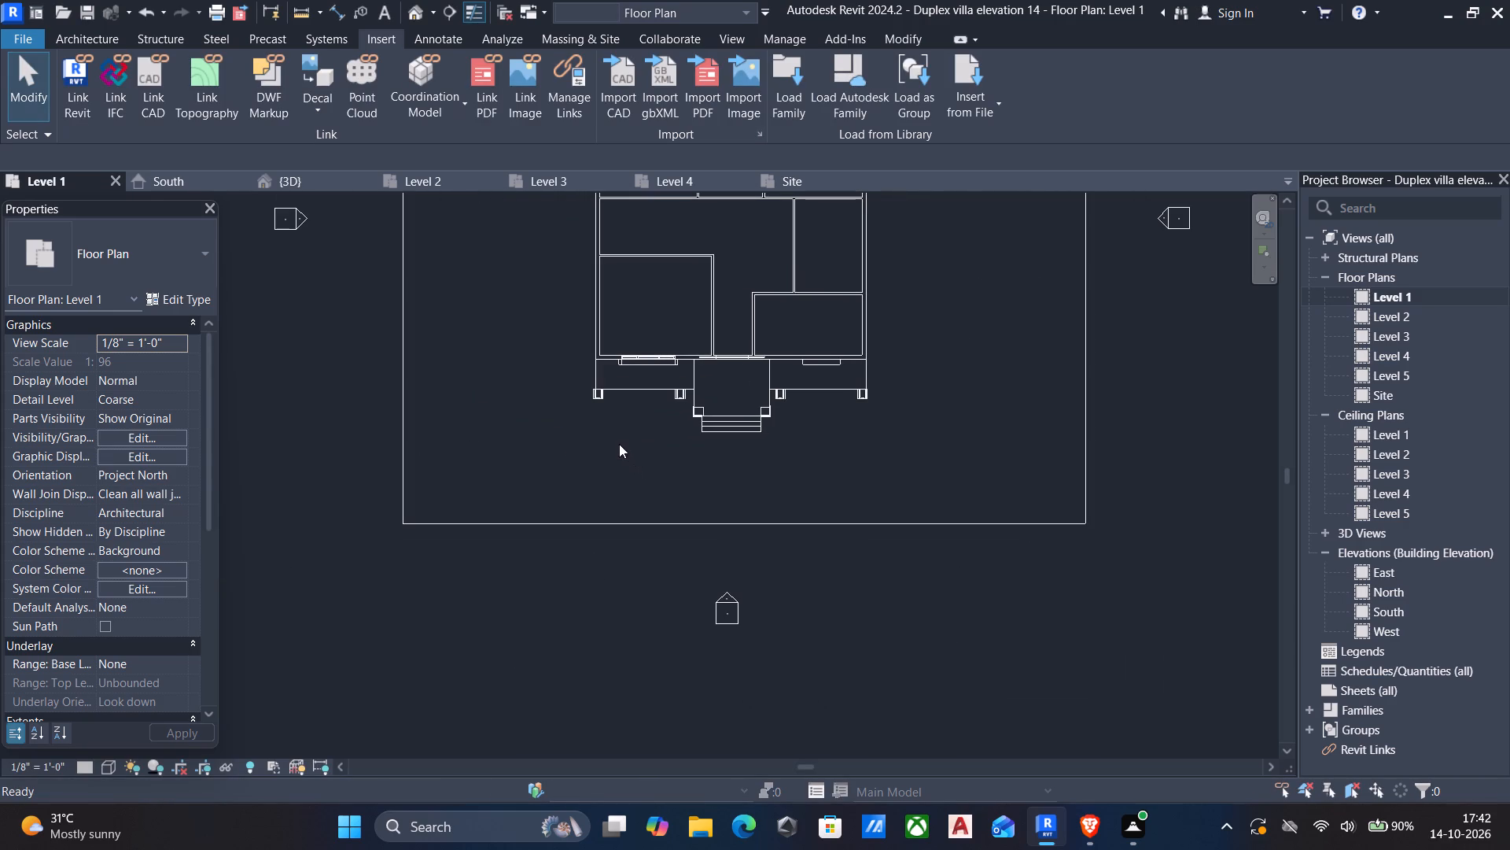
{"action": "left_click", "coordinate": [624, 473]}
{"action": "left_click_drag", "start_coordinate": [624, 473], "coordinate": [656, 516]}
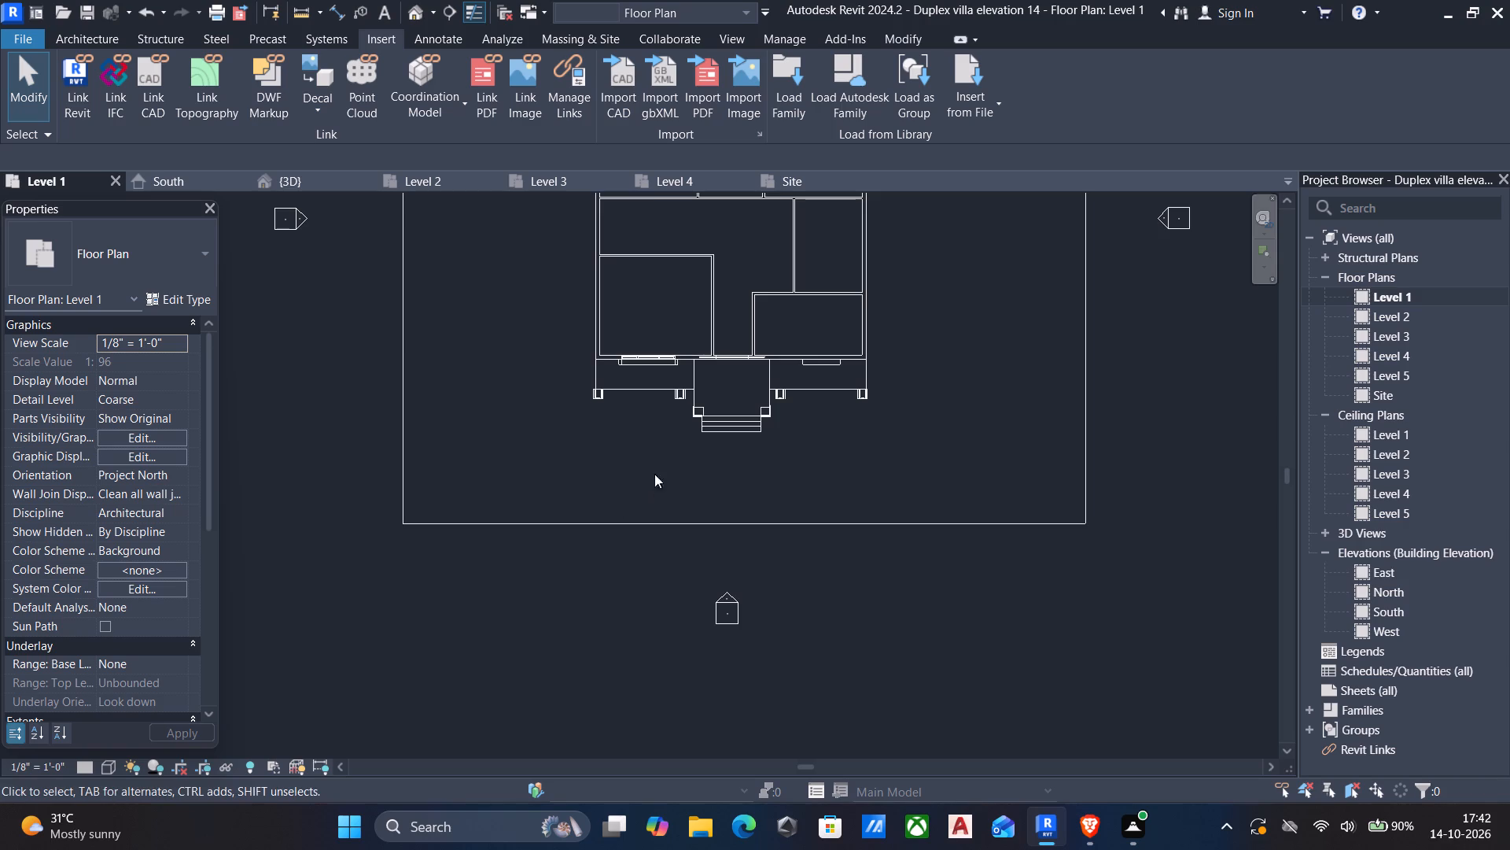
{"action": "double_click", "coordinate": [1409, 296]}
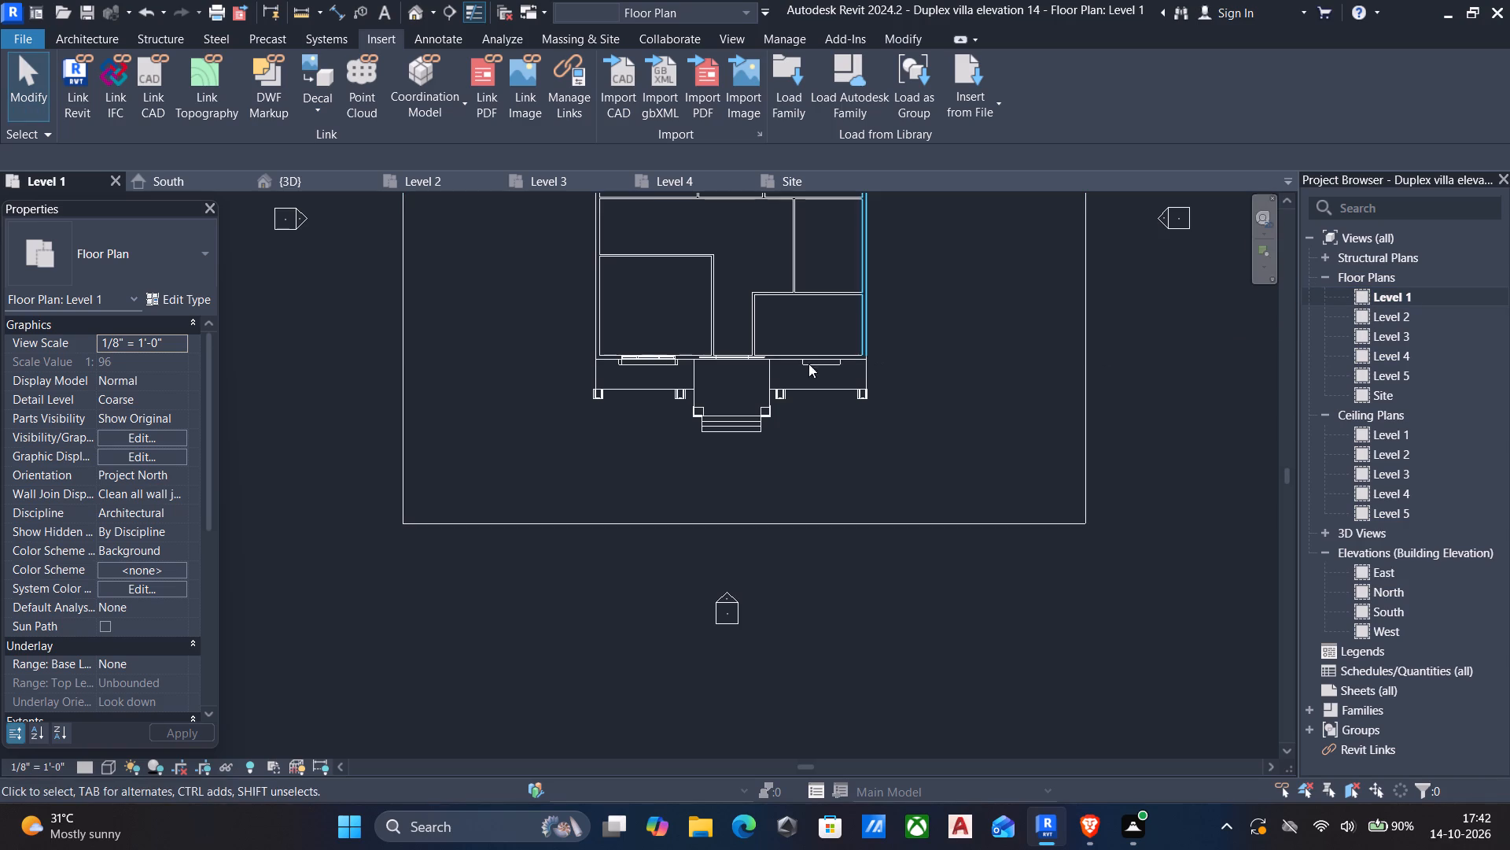
Preview the RPC families in the Entourage folder and load the Van family into the model.
{"action": "left_click", "coordinate": [797, 91]}
{"action": "left_click", "coordinate": [635, 351]}
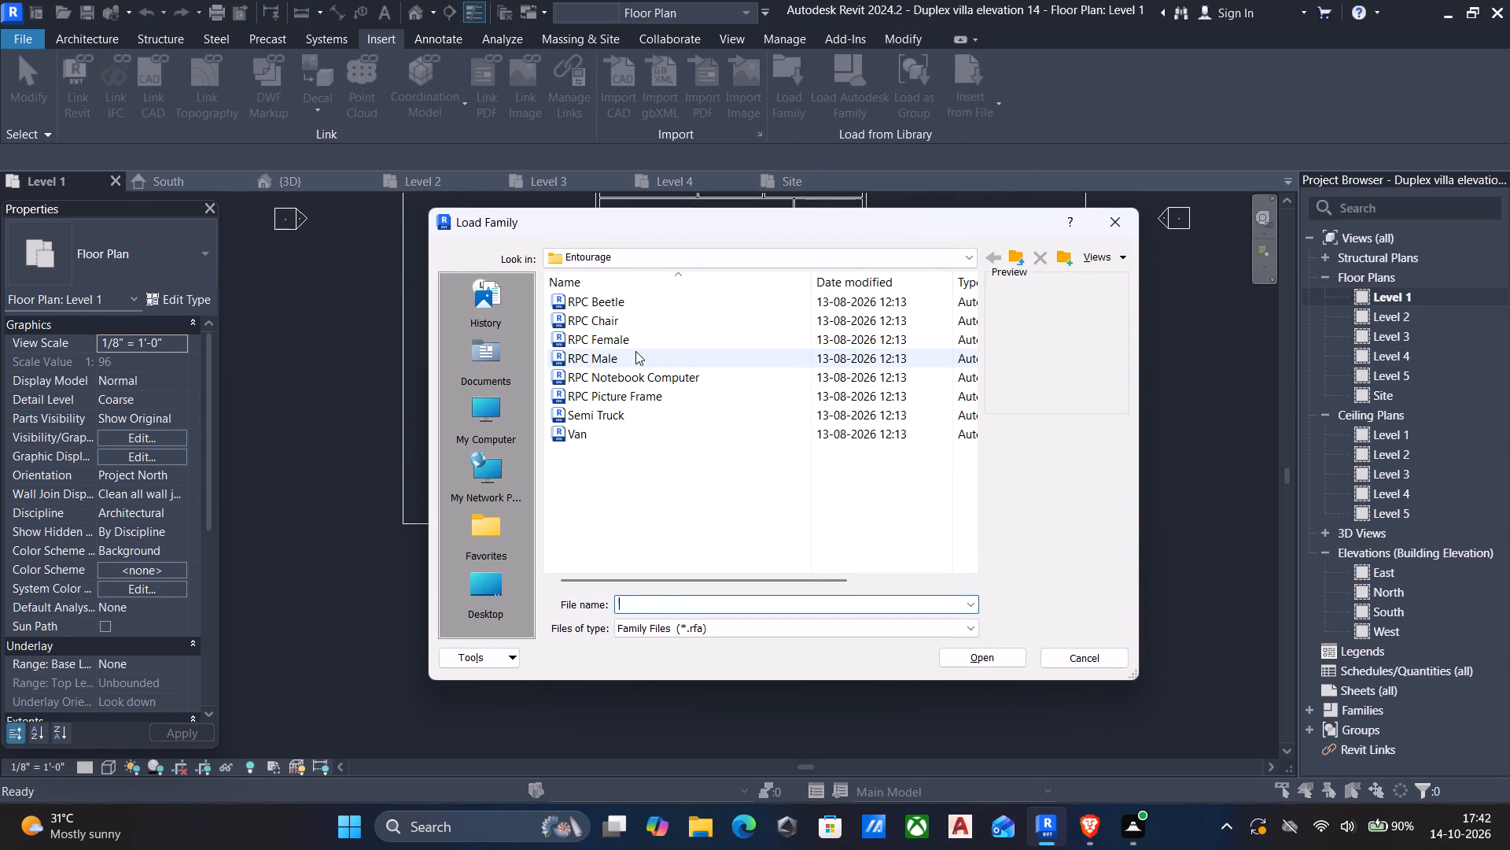
{"action": "key", "text": "Up"}
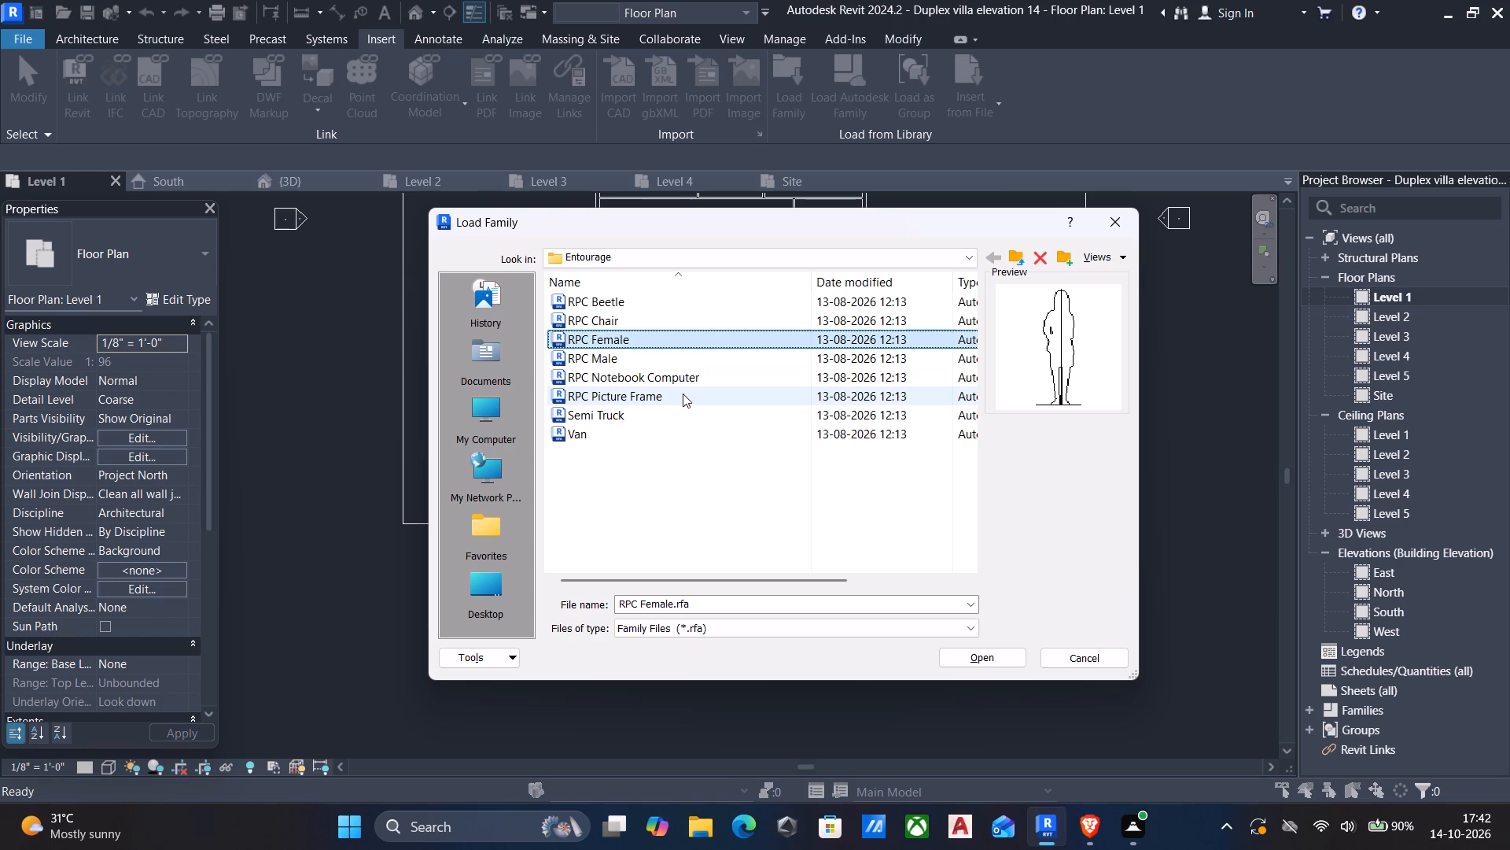
{"action": "key", "text": "Up"}
{"action": "key", "text": "Up"}
{"action": "key", "text": "Up"}
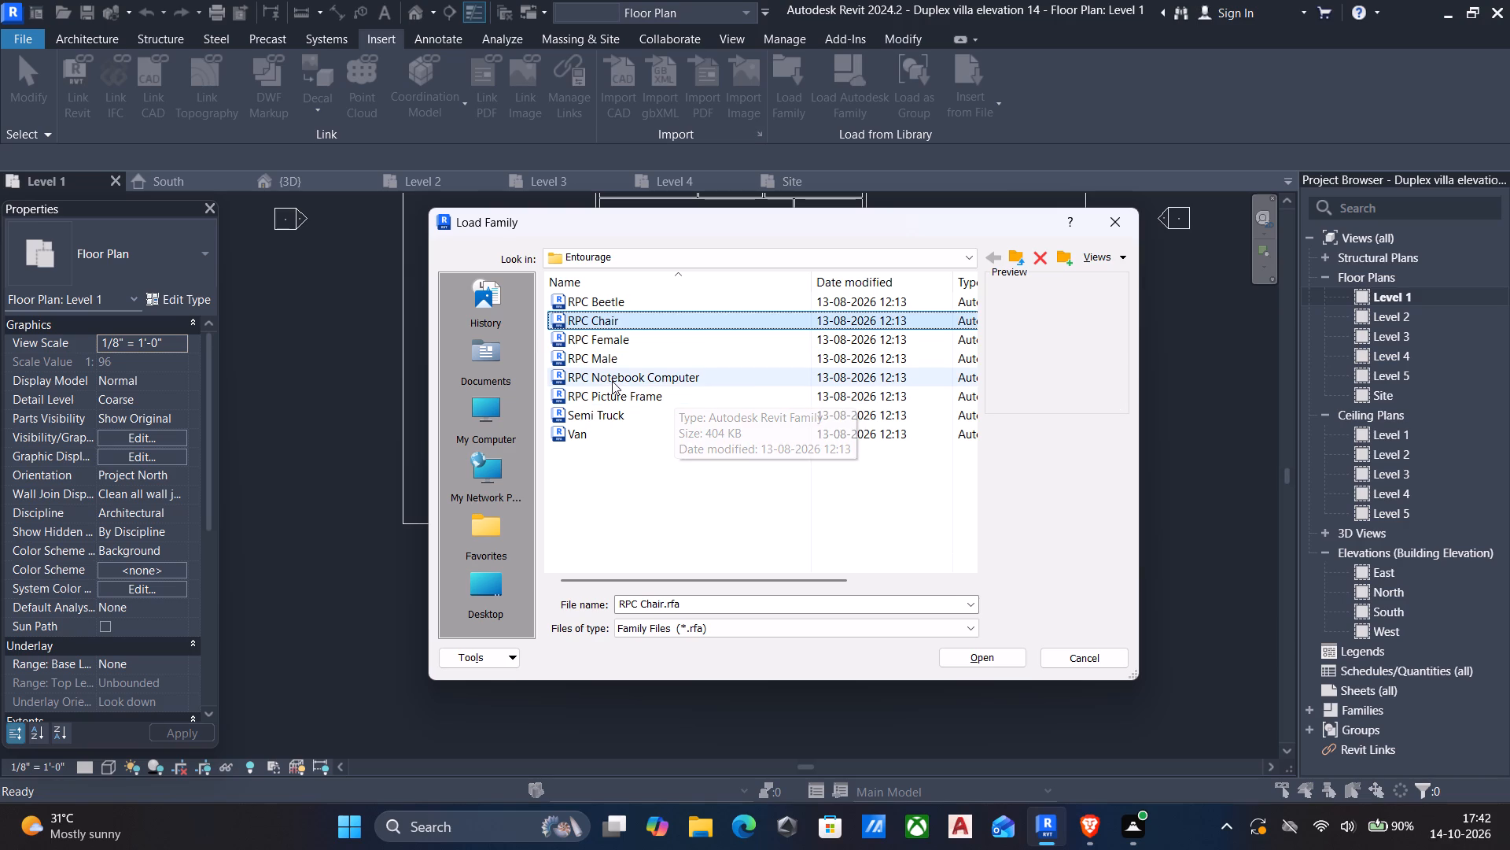
{"action": "key", "text": "Up"}
{"action": "left_click", "coordinate": [606, 320]}
{"action": "key", "text": "Up"}
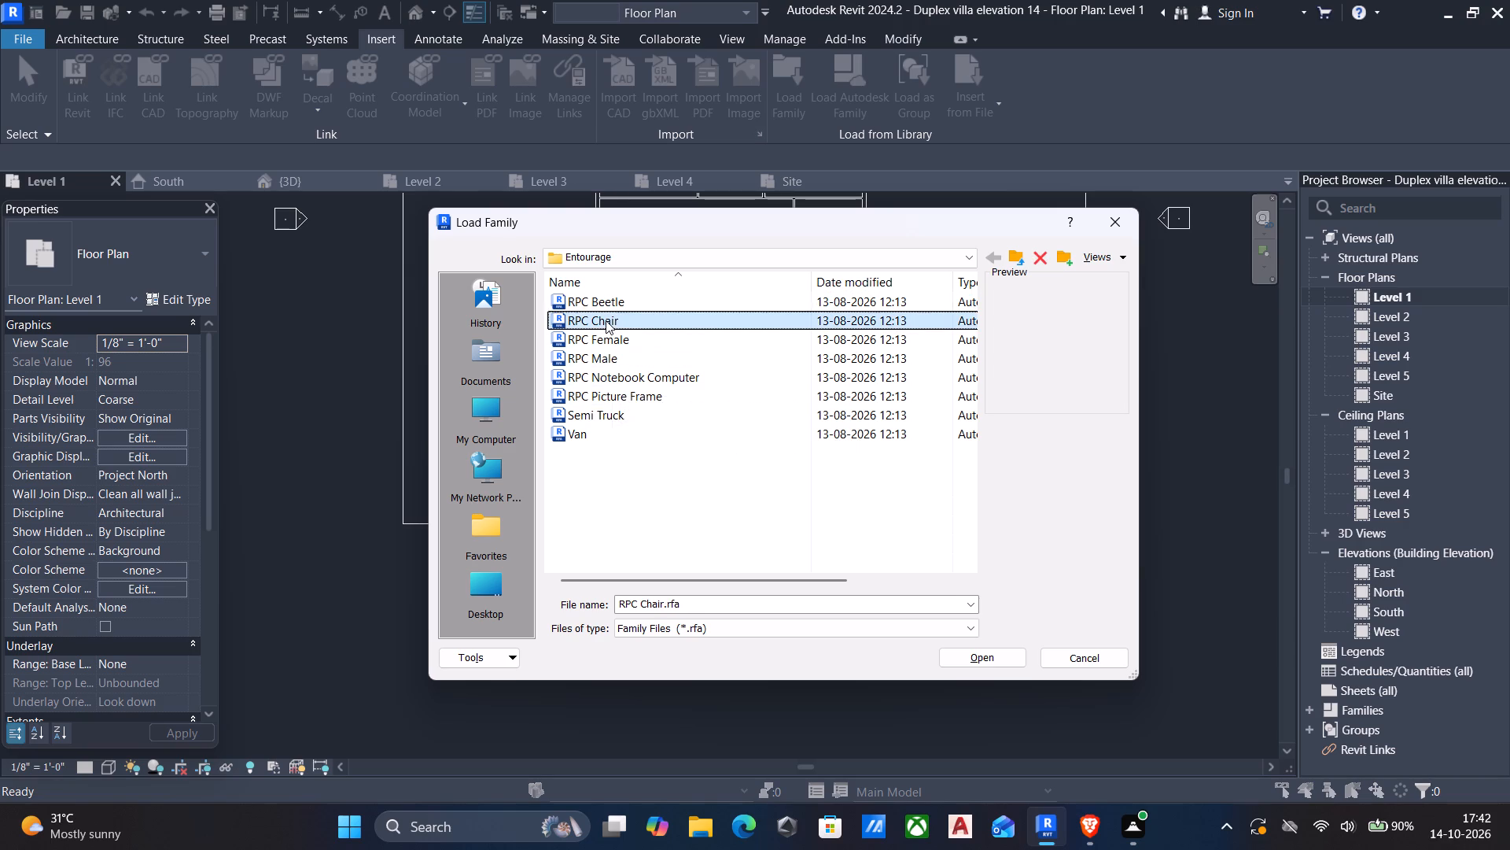
{"action": "key", "text": "Up"}
{"action": "left_click", "coordinate": [604, 345]}
{"action": "key", "text": "Up"}
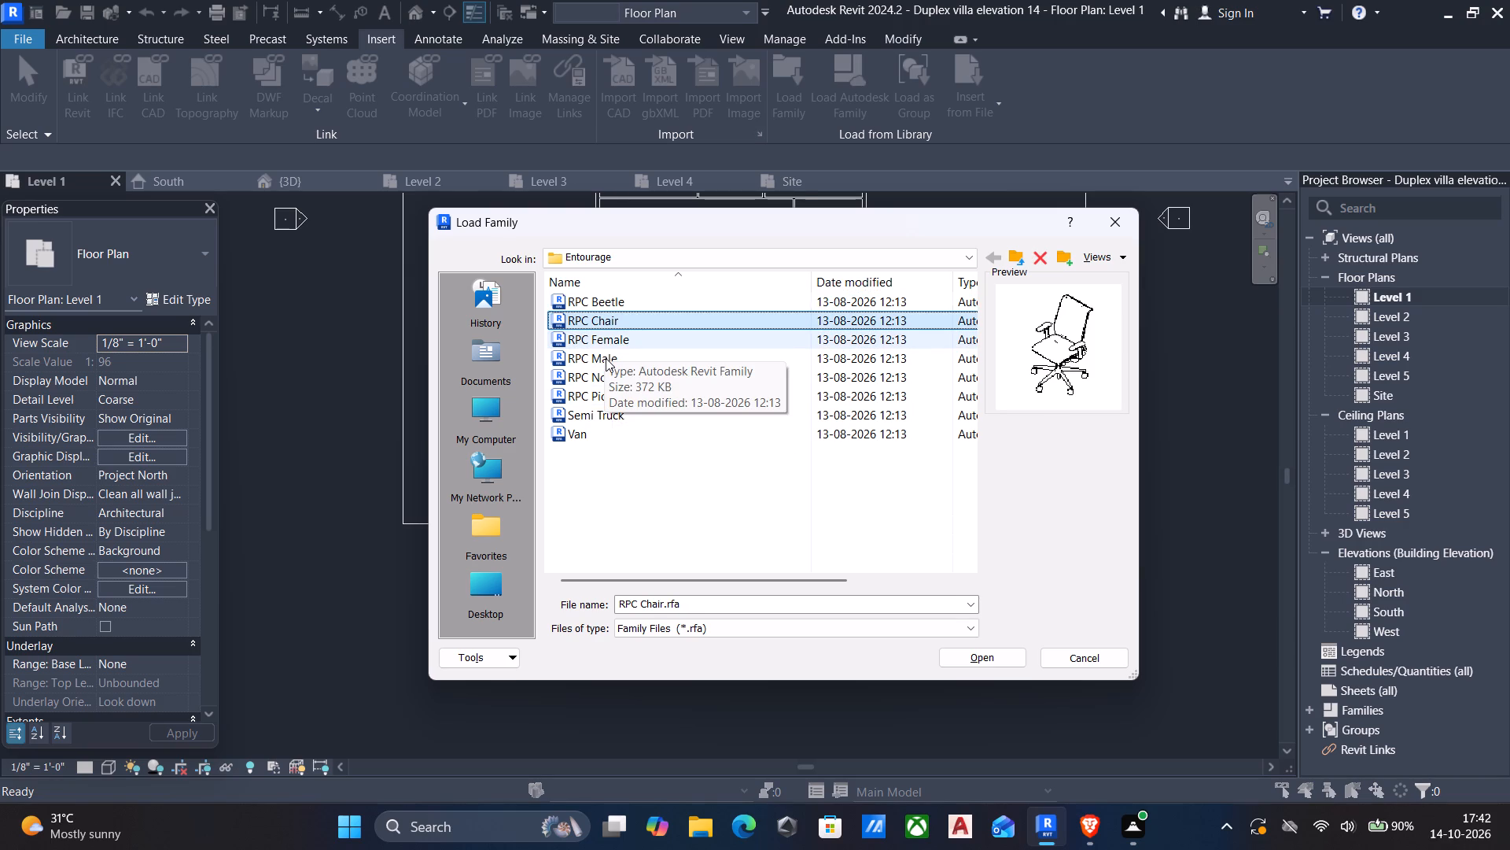
{"action": "key", "text": "Up"}
{"action": "key", "text": "Up"}
{"action": "left_click", "coordinate": [611, 408]}
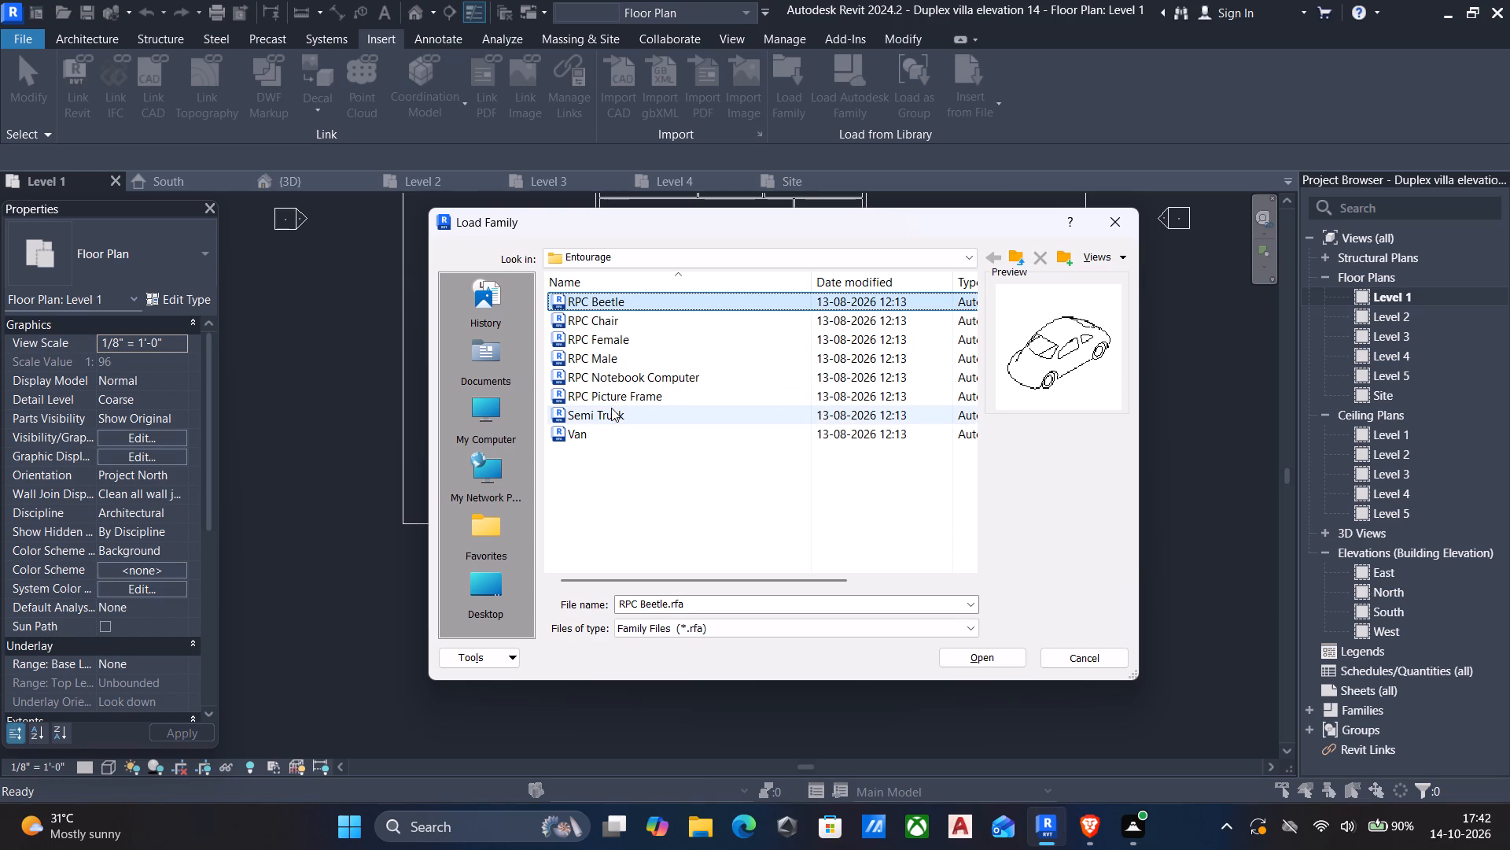
{"action": "left_click", "coordinate": [606, 424]}
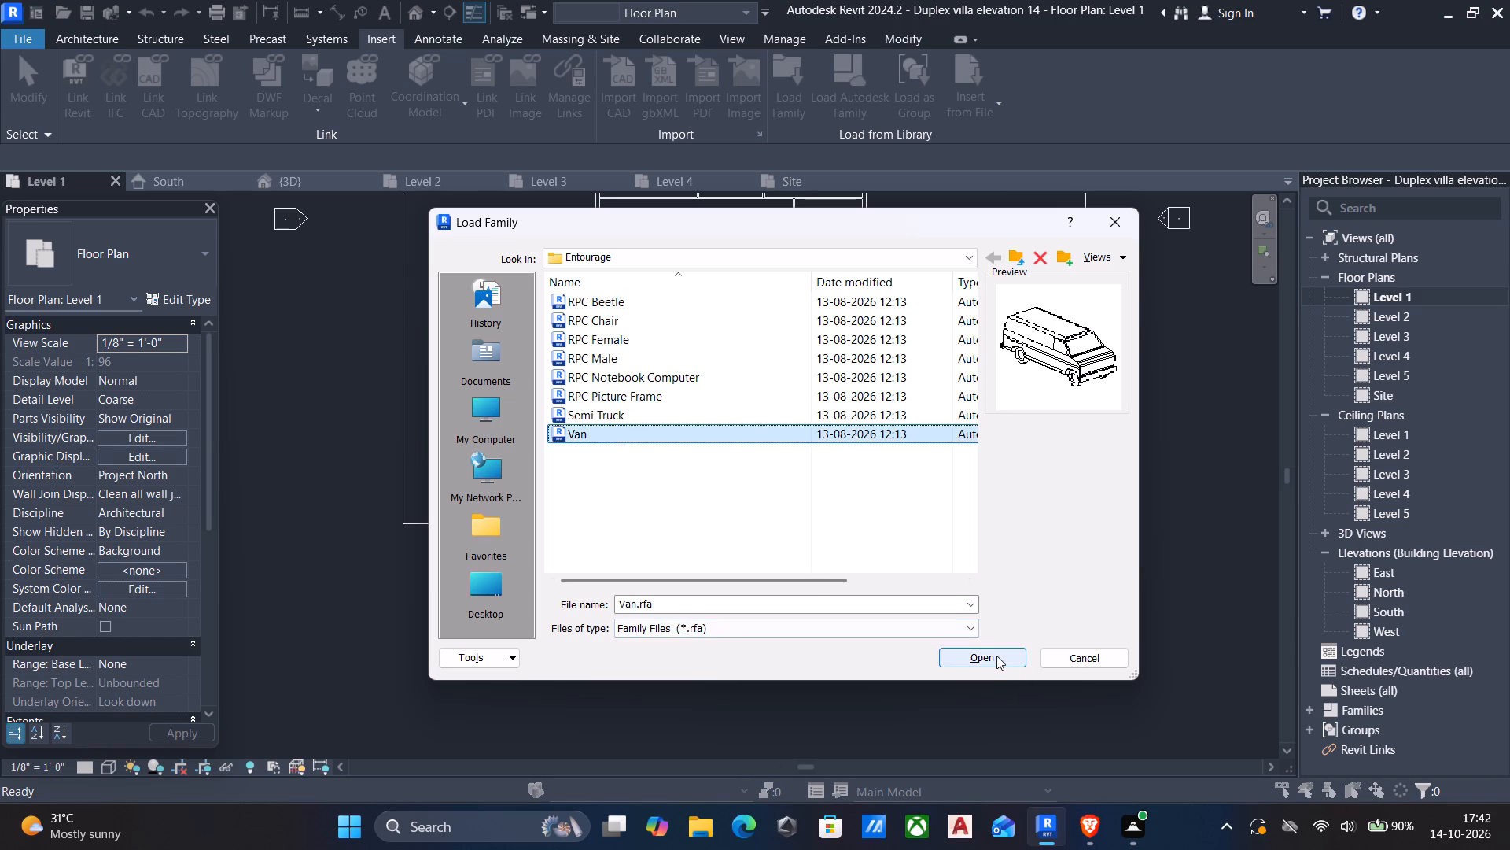
{"action": "left_click", "coordinate": [996, 656]}
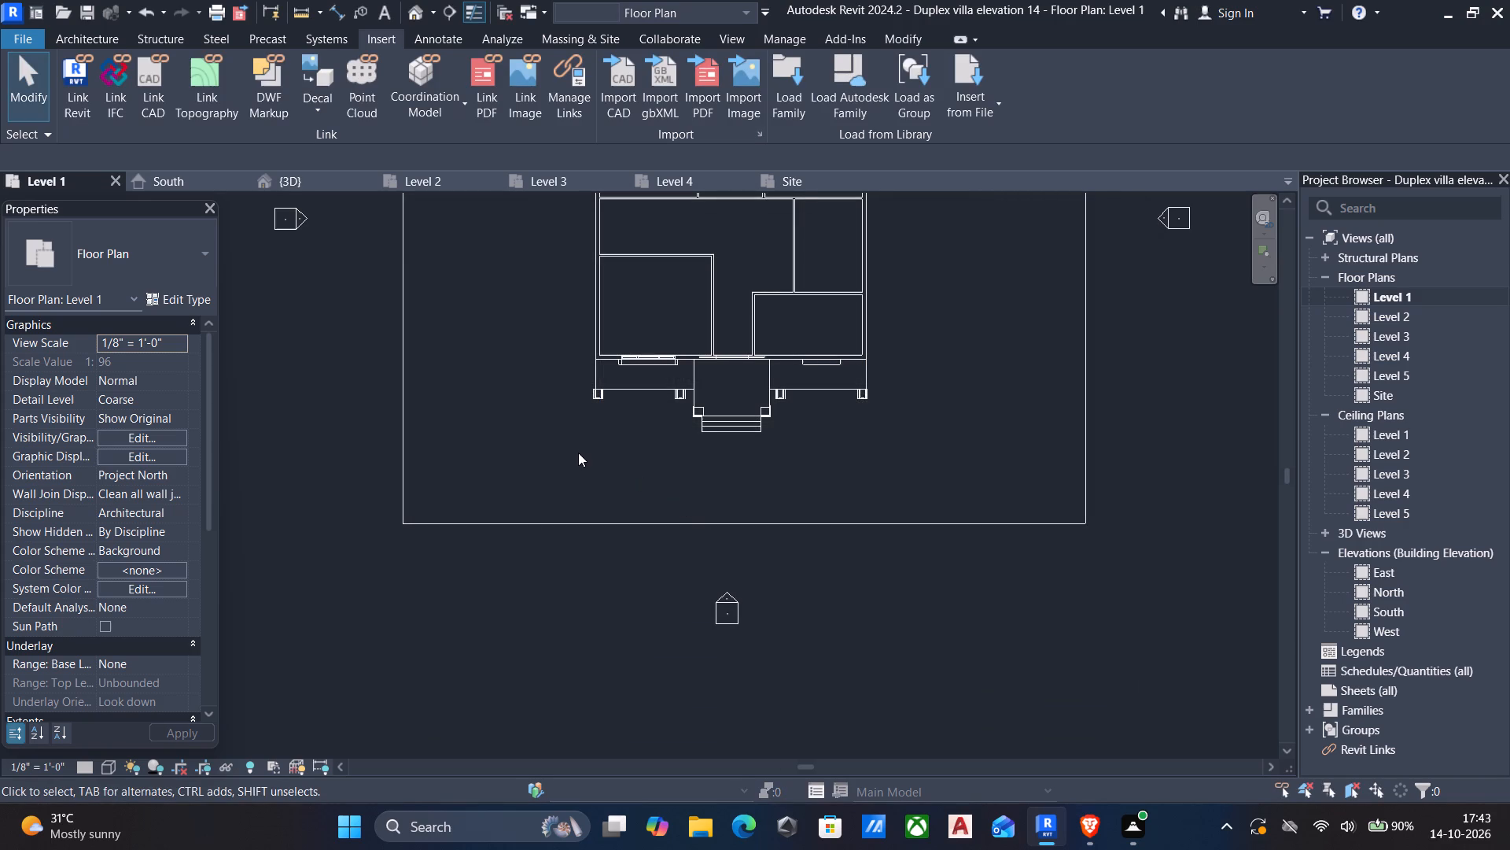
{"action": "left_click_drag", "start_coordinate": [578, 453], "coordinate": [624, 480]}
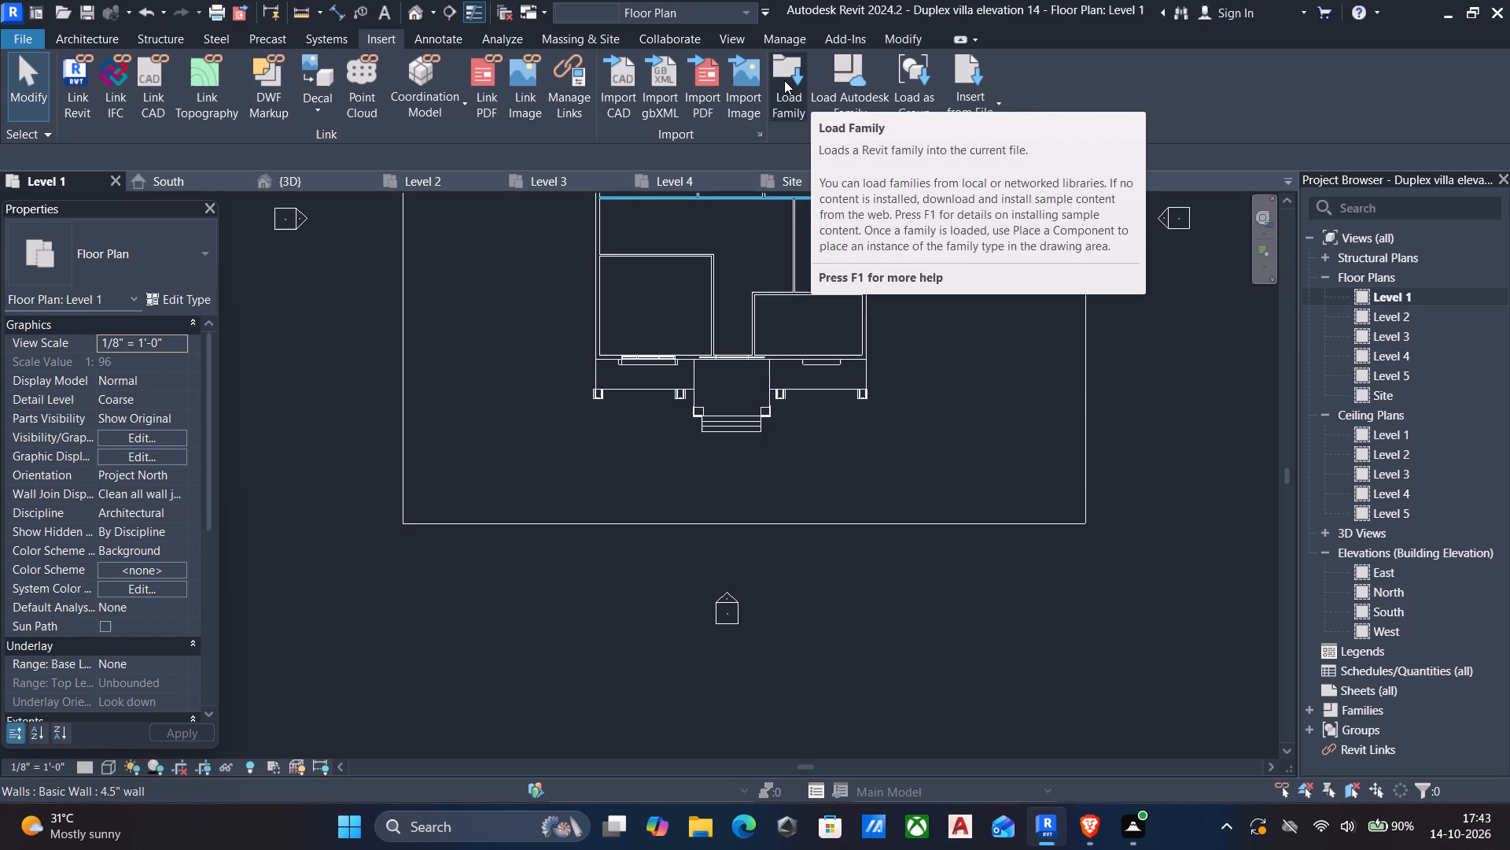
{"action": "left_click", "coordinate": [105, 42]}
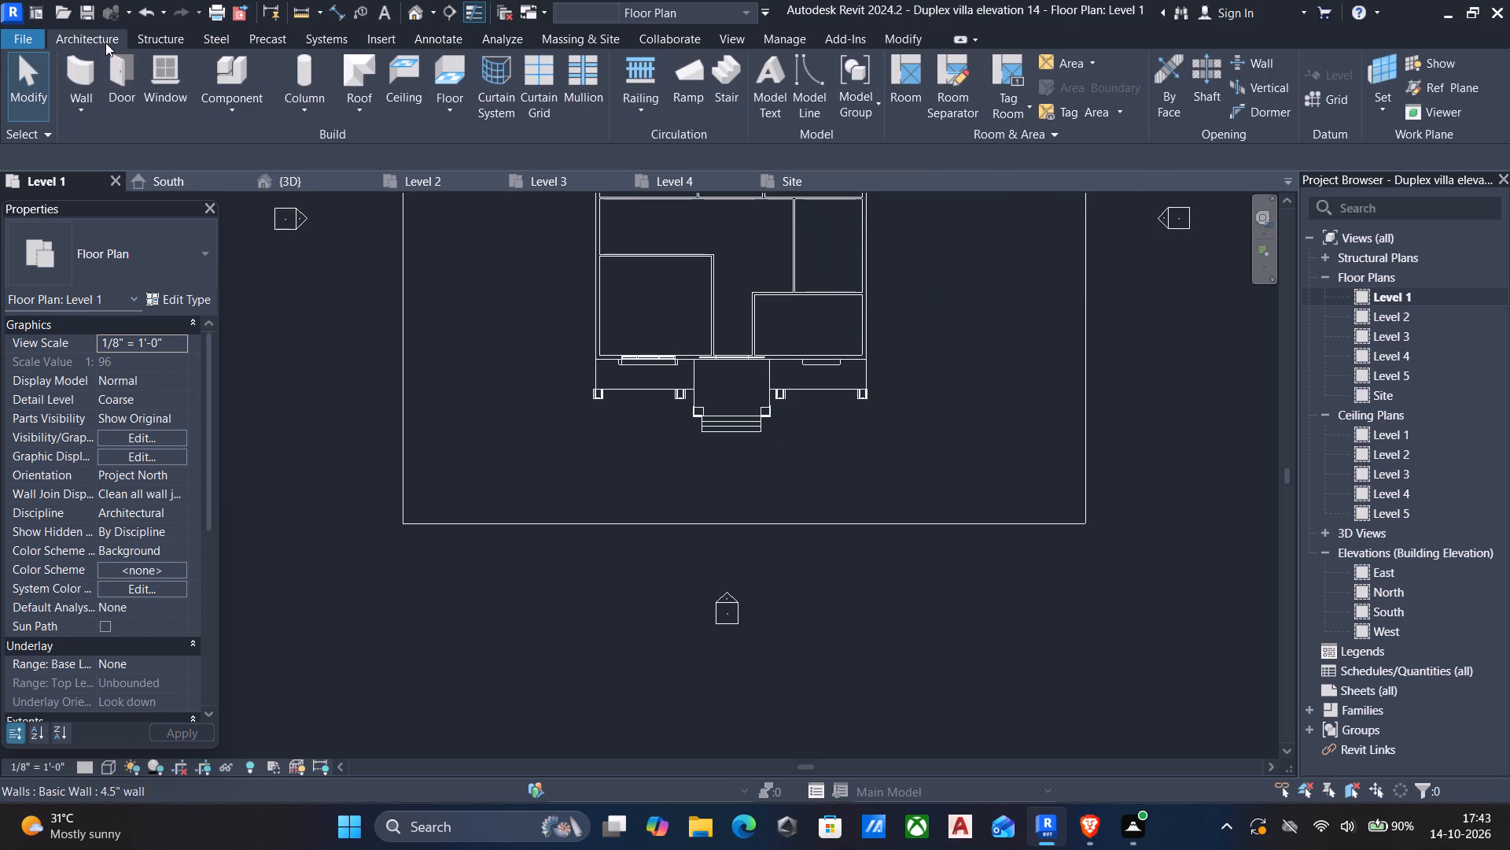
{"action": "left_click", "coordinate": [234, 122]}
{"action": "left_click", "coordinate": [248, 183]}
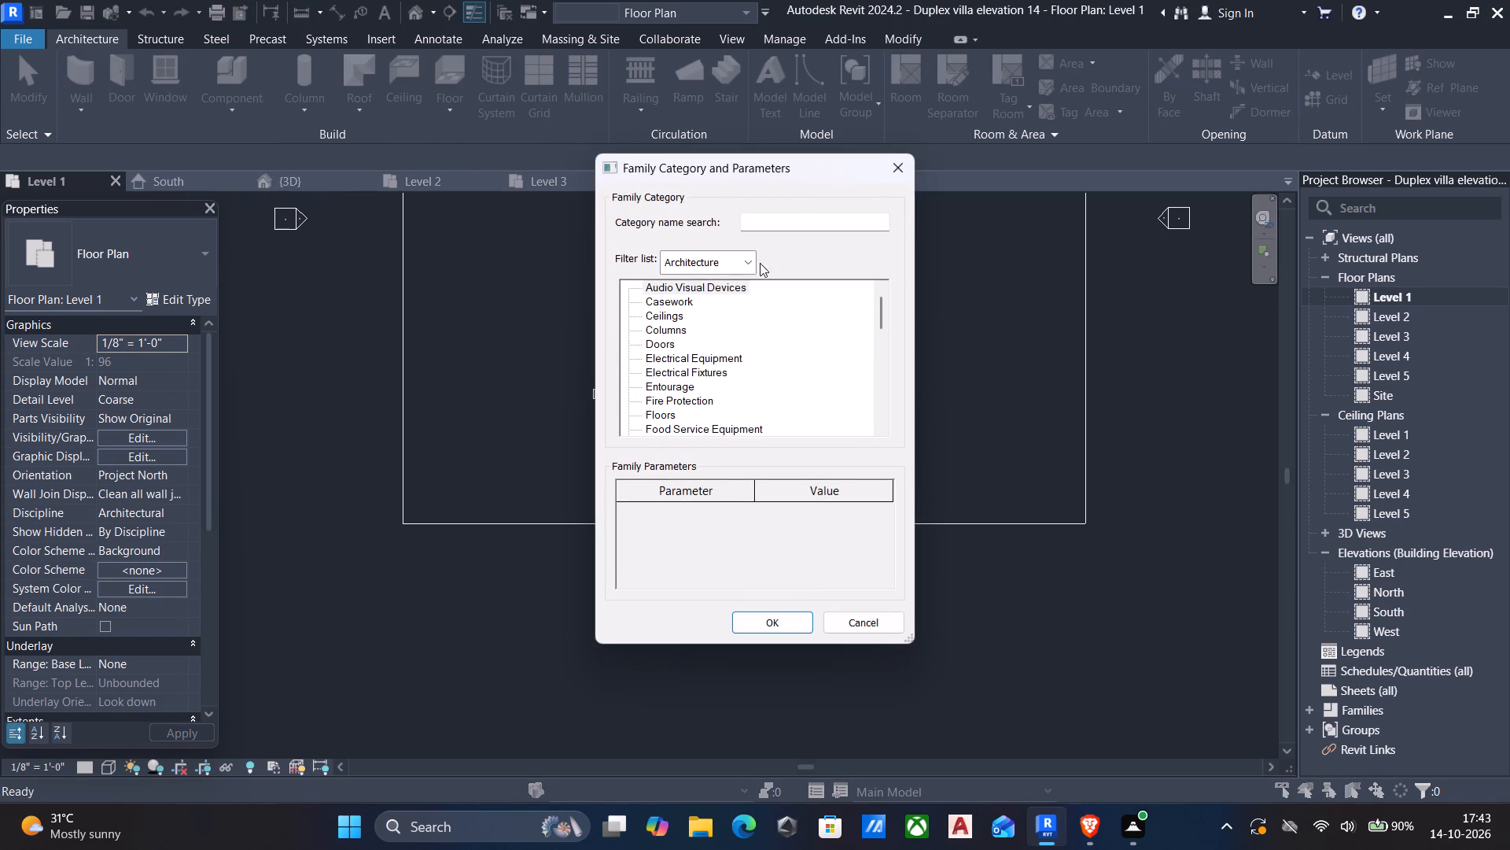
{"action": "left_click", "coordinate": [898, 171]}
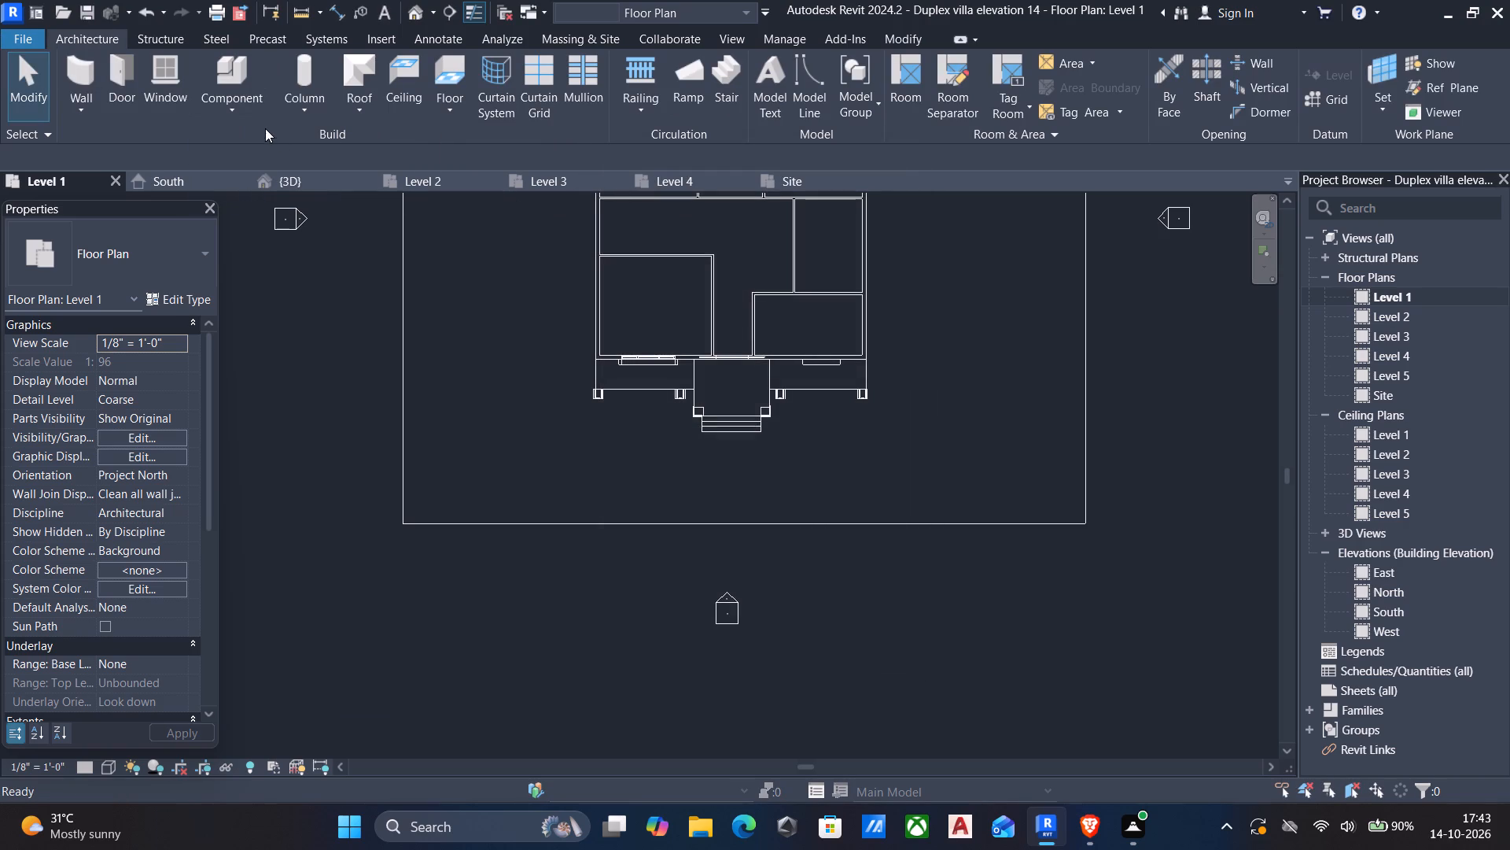
Place a Delivery Van on Level 1 west of the entrance steps, turned 180° to face the villa, and check it in 3D.
{"action": "left_click", "coordinate": [238, 110]}
{"action": "left_click", "coordinate": [259, 151]}
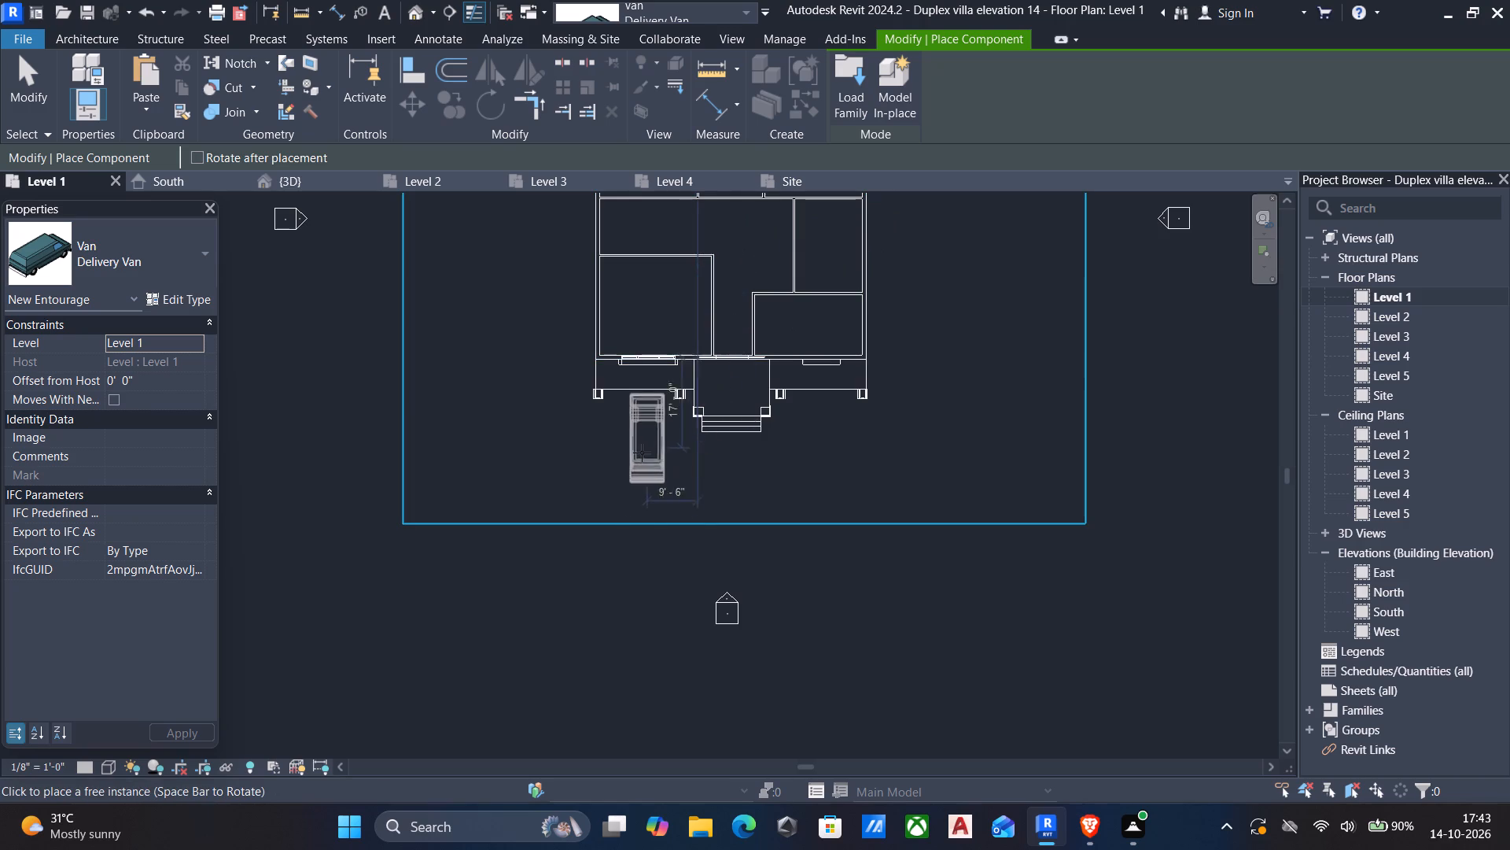
{"action": "scroll", "coordinate": [628, 477], "scroll_direction": "up", "scroll_amount": 5}
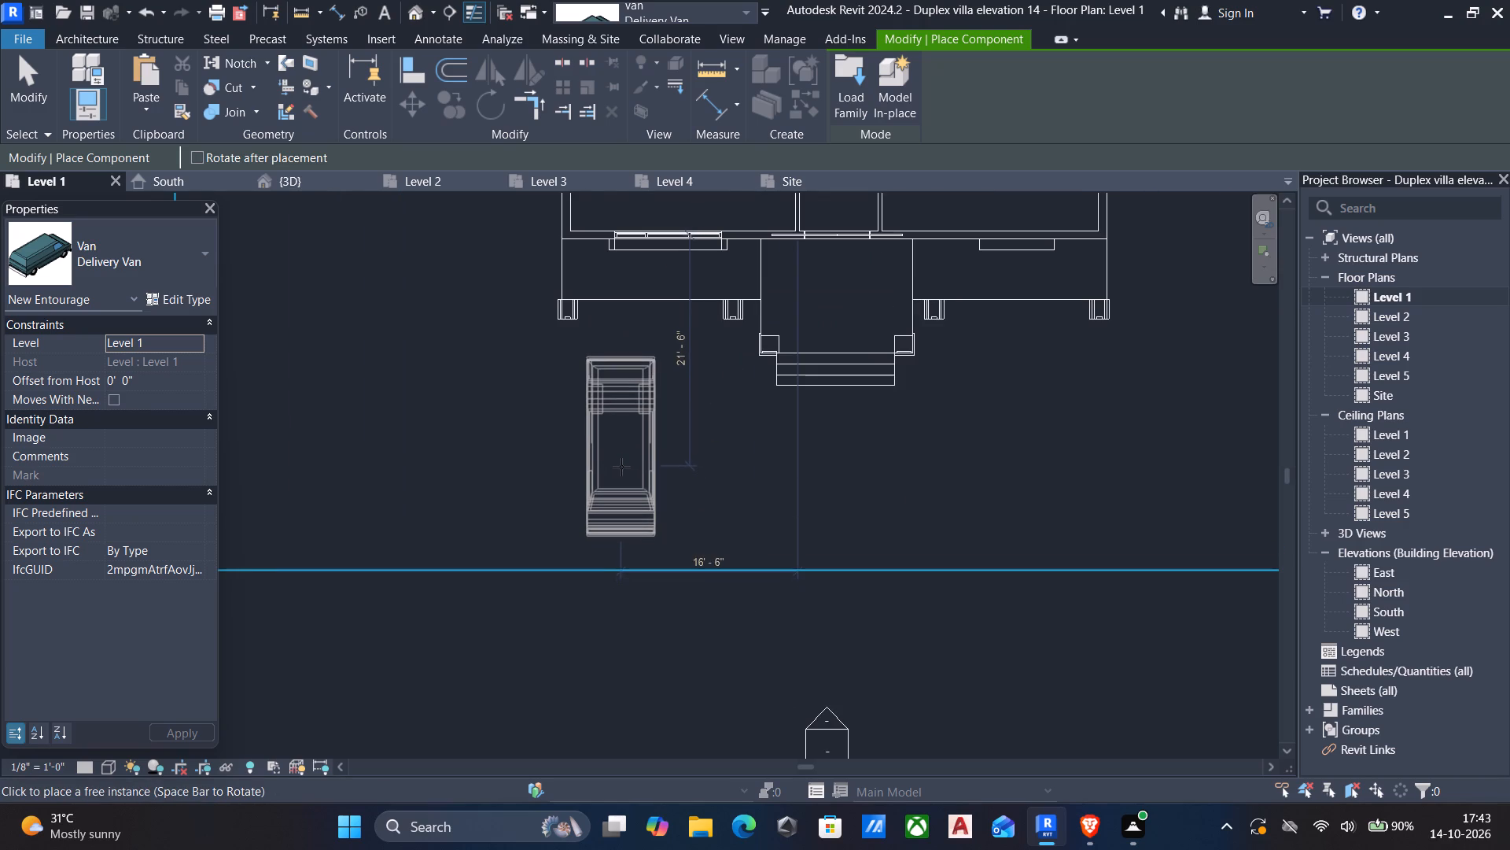
{"action": "key", "text": "space"}
{"action": "key", "text": "space"}
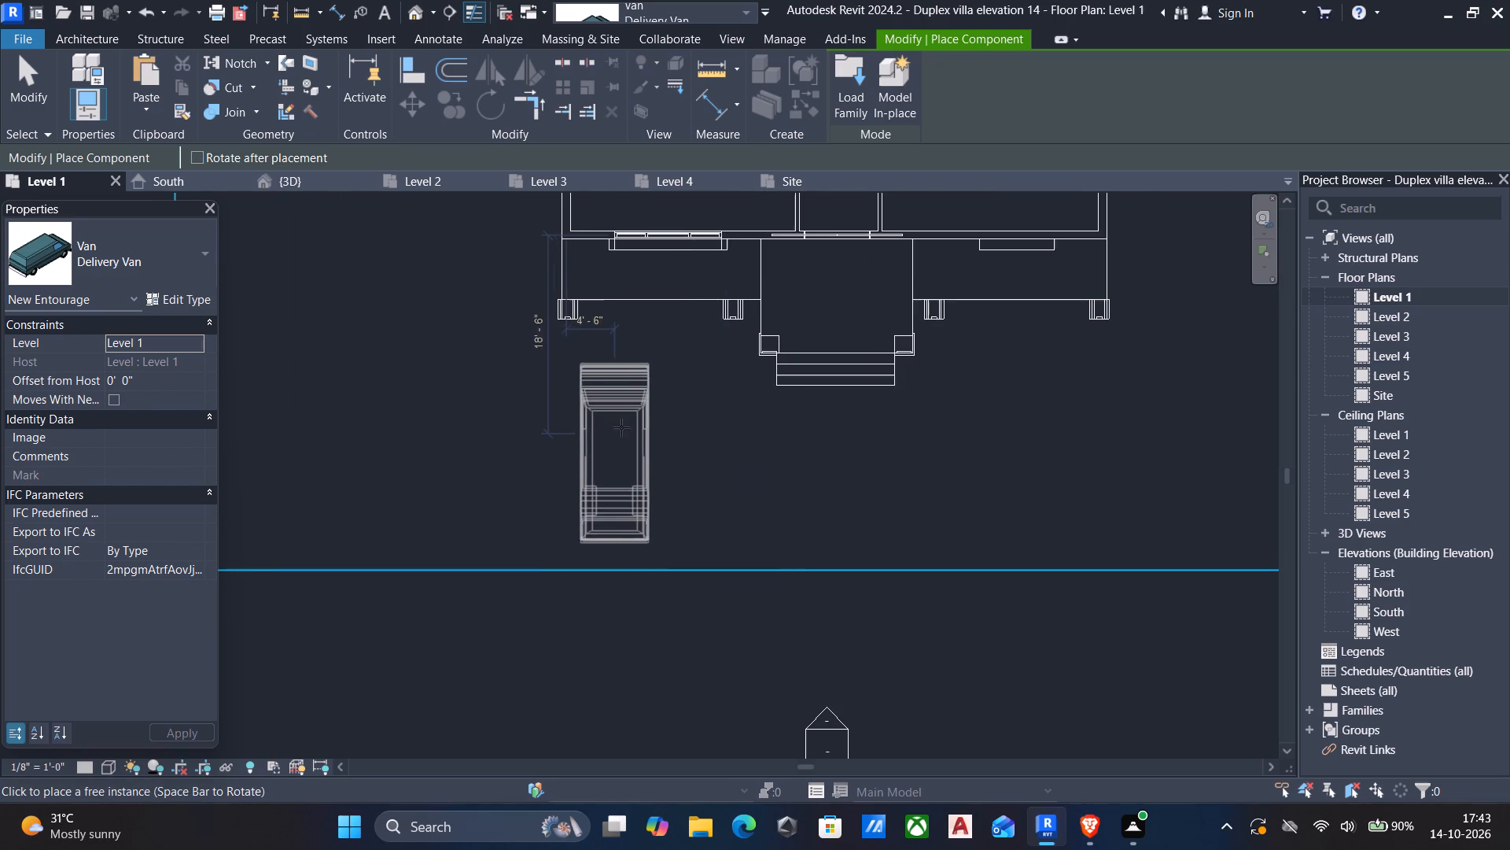
{"action": "left_click", "coordinate": [629, 401]}
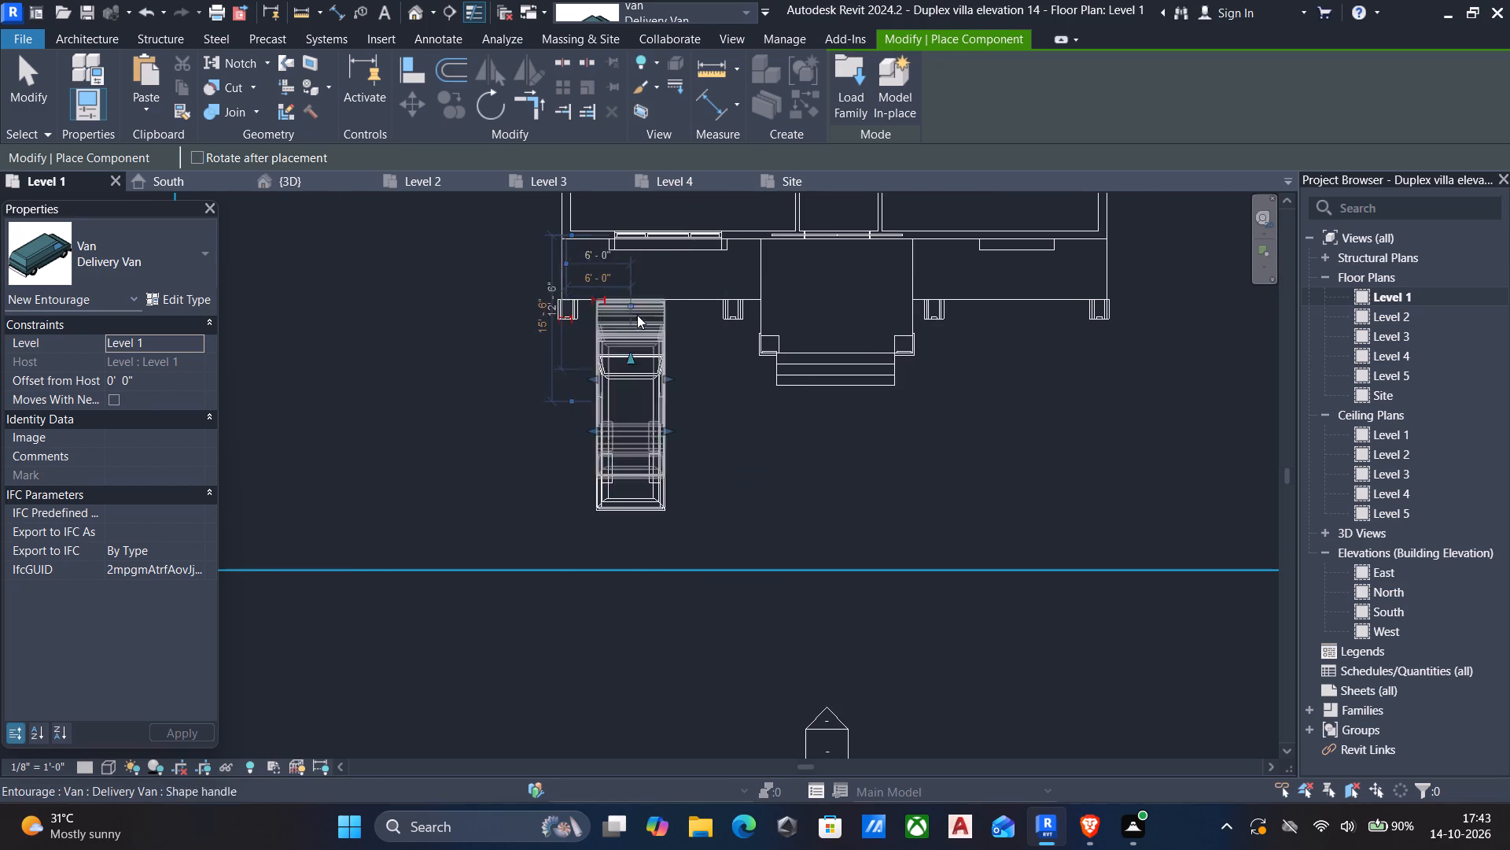
{"action": "key", "text": "Escape"}
{"action": "key", "text": "Escape"}
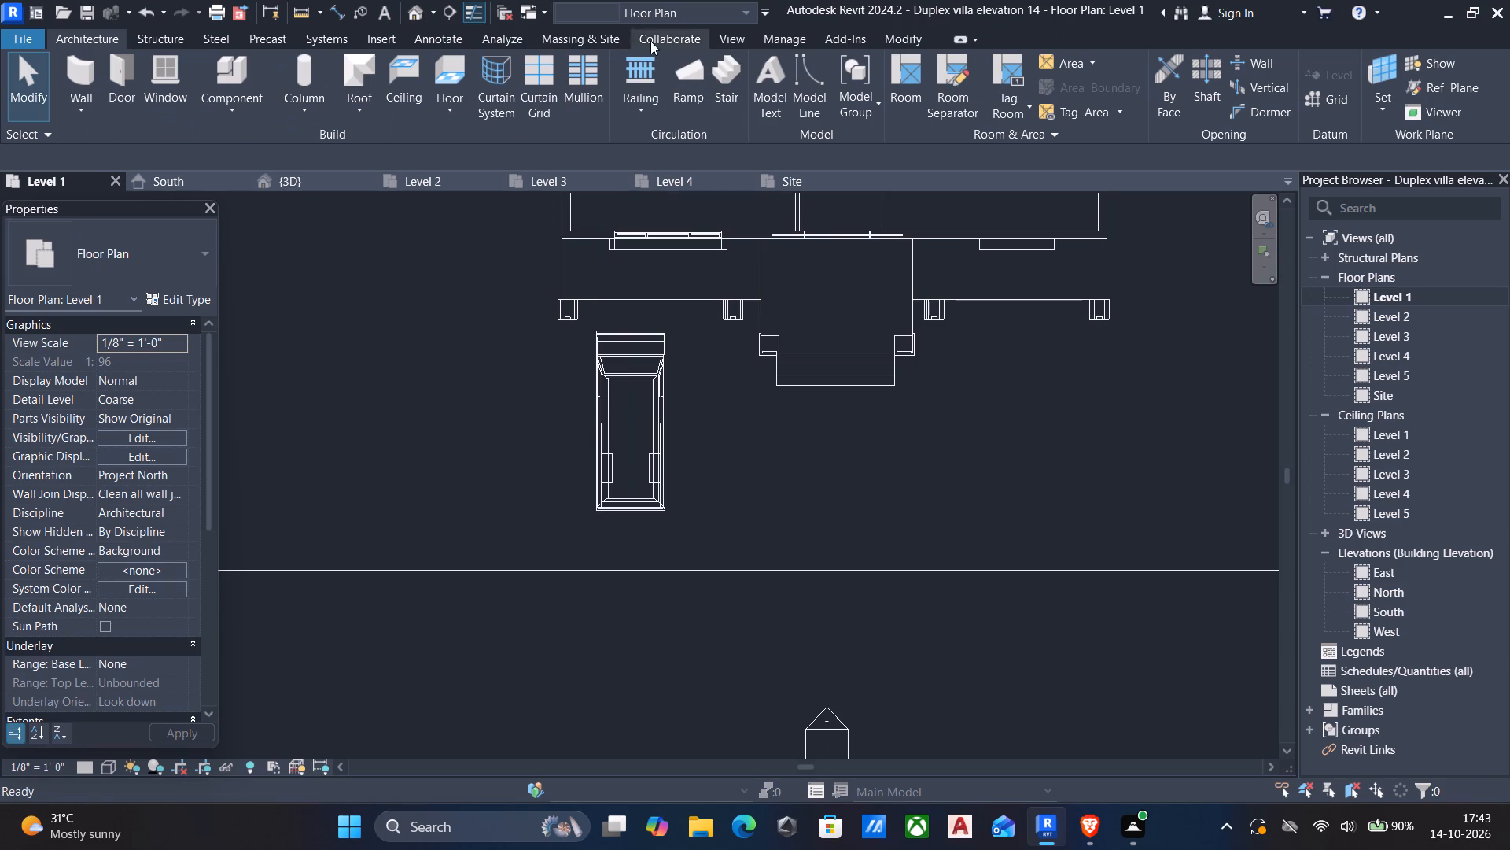
{"action": "left_click", "coordinate": [415, 14]}
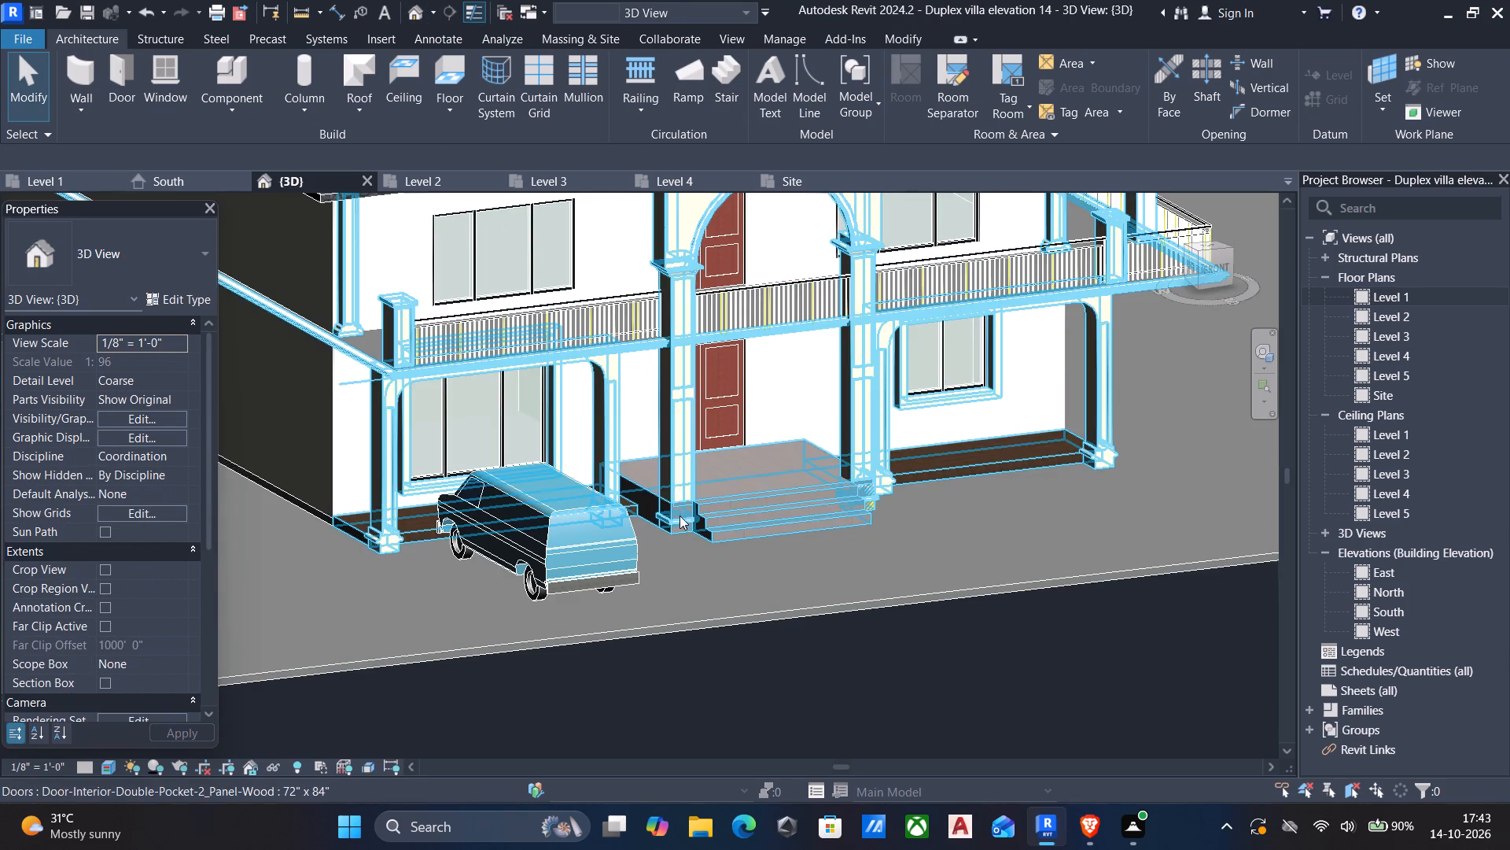
Rotate the Delivery Van 180° in the Level 1 plan so it faces away from the villa, and check it in 3D.
{"action": "double_click", "coordinate": [1383, 298]}
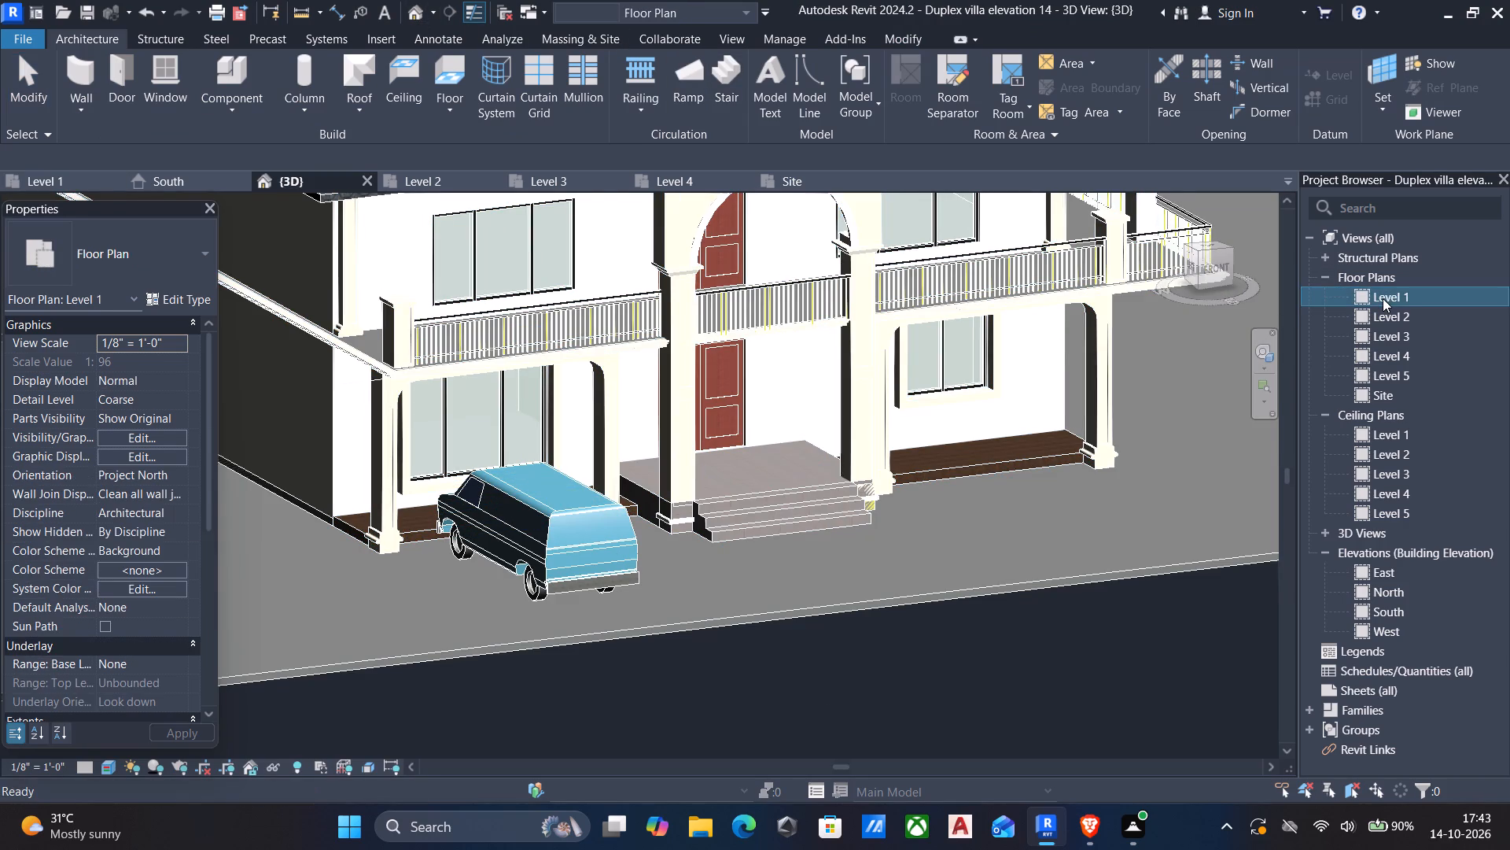
{"action": "left_click", "coordinate": [592, 434]}
{"action": "key", "text": "space"}
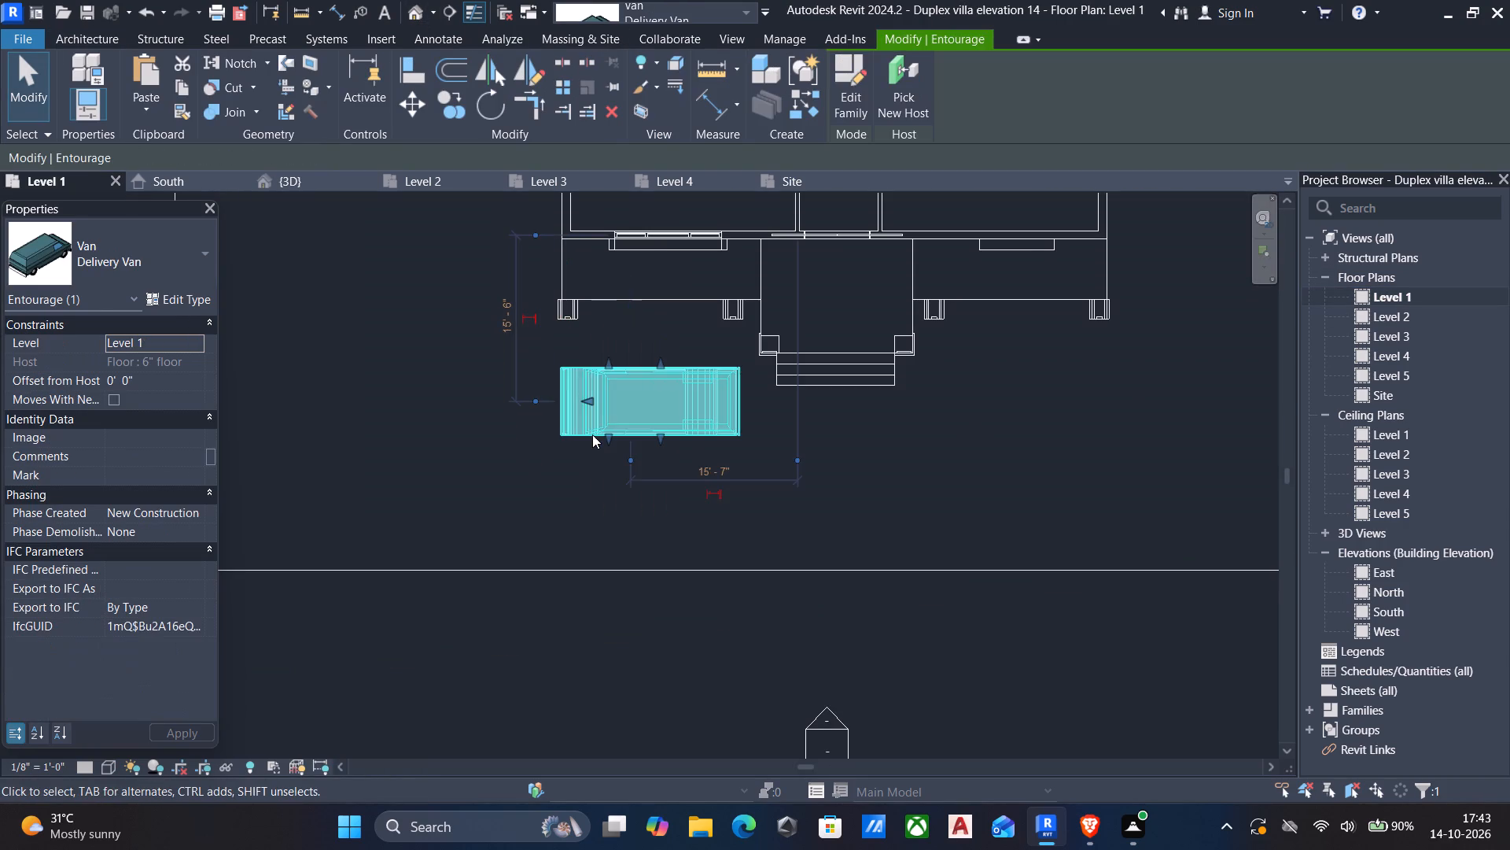
{"action": "key", "text": "space"}
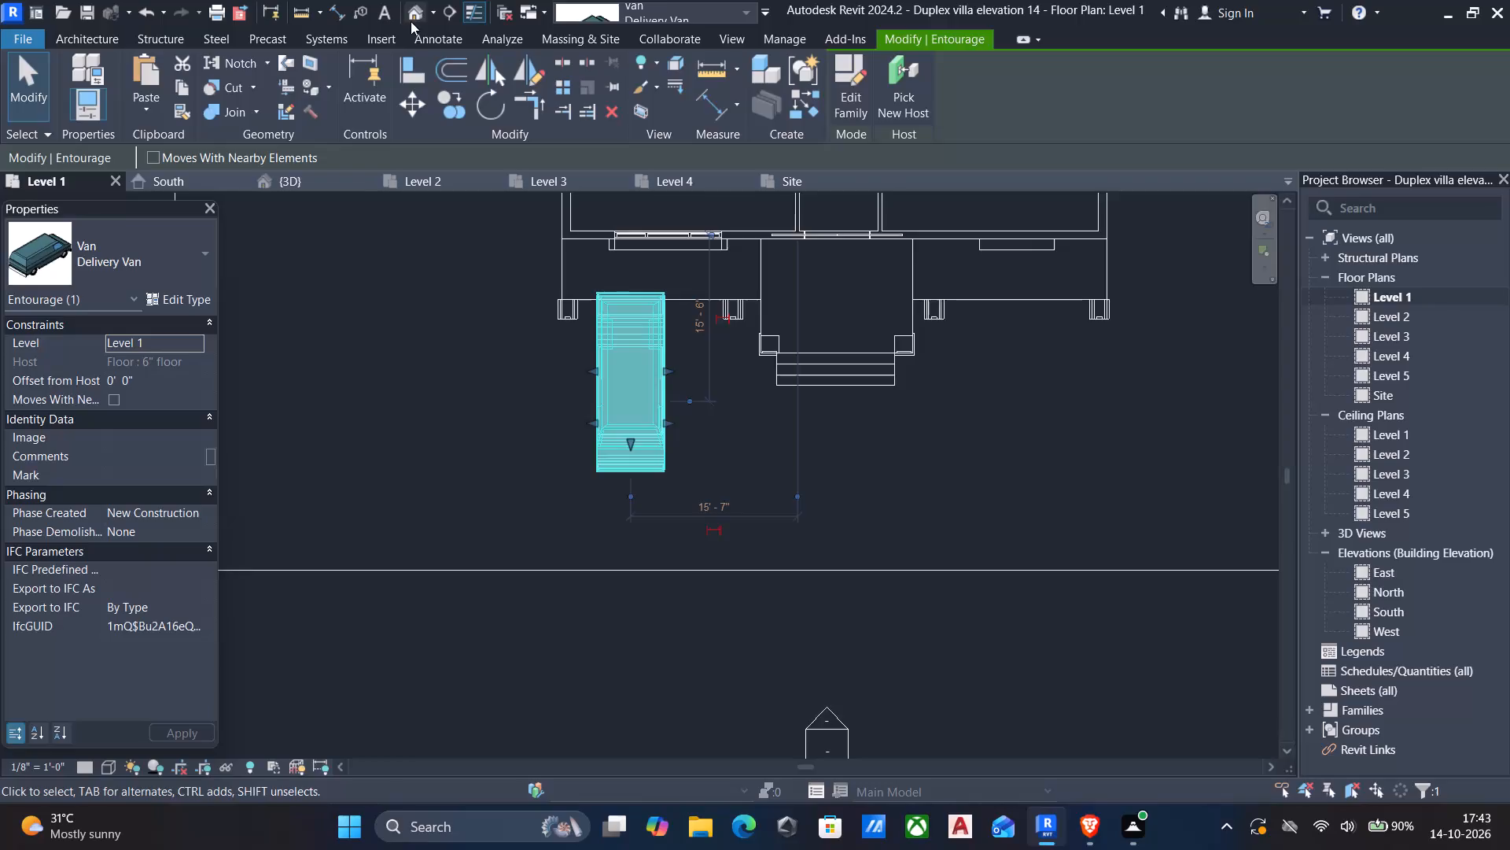
{"action": "left_click", "coordinate": [411, 20]}
{"action": "scroll", "coordinate": [530, 537], "scroll_direction": "up", "scroll_amount": 1}
{"action": "key", "text": "Escape"}
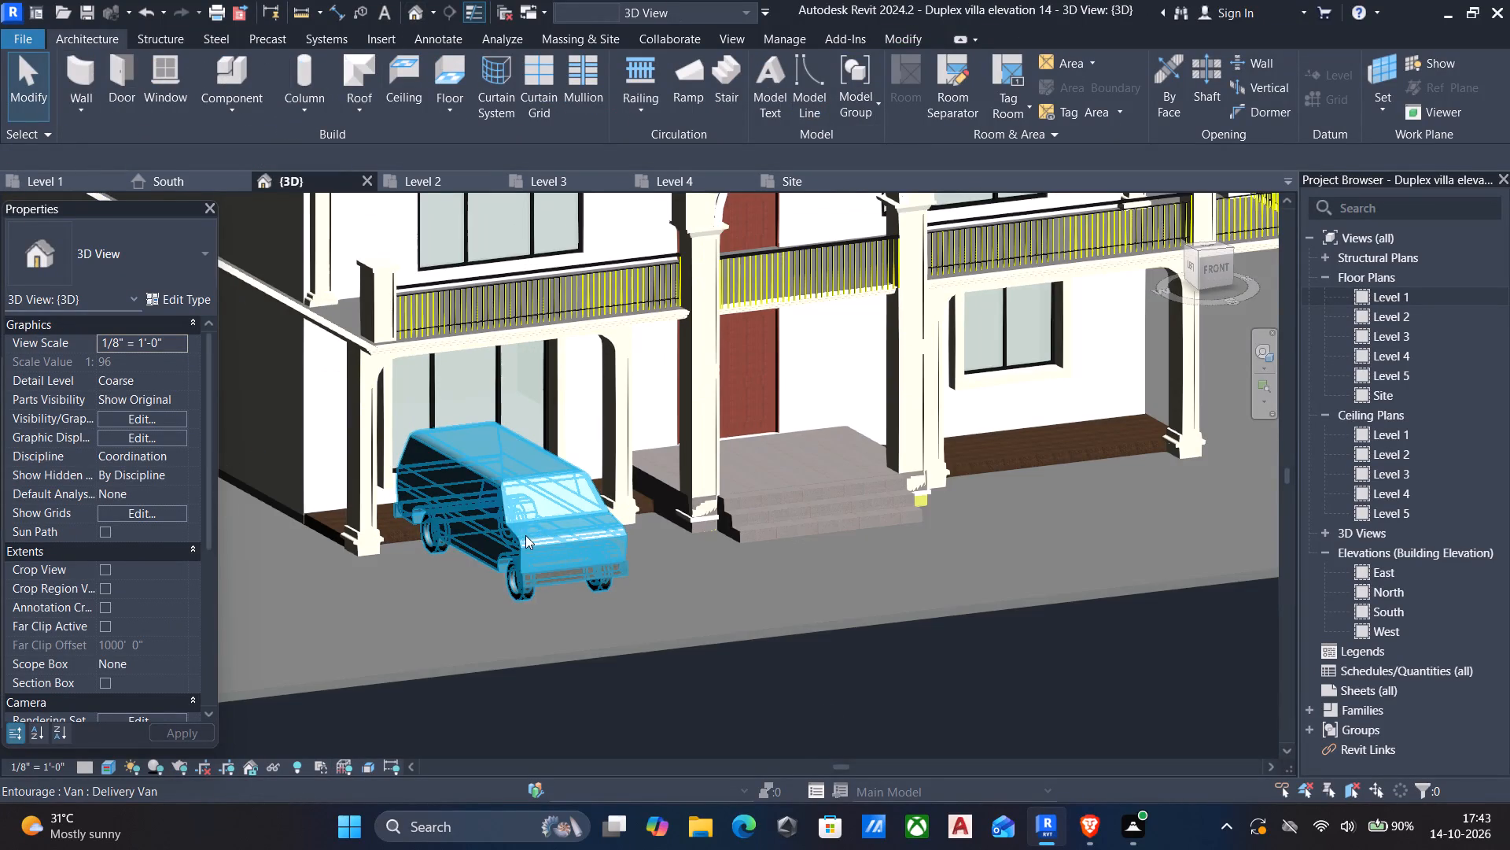
{"action": "scroll", "coordinate": [525, 536], "scroll_direction": "up", "scroll_amount": 1}
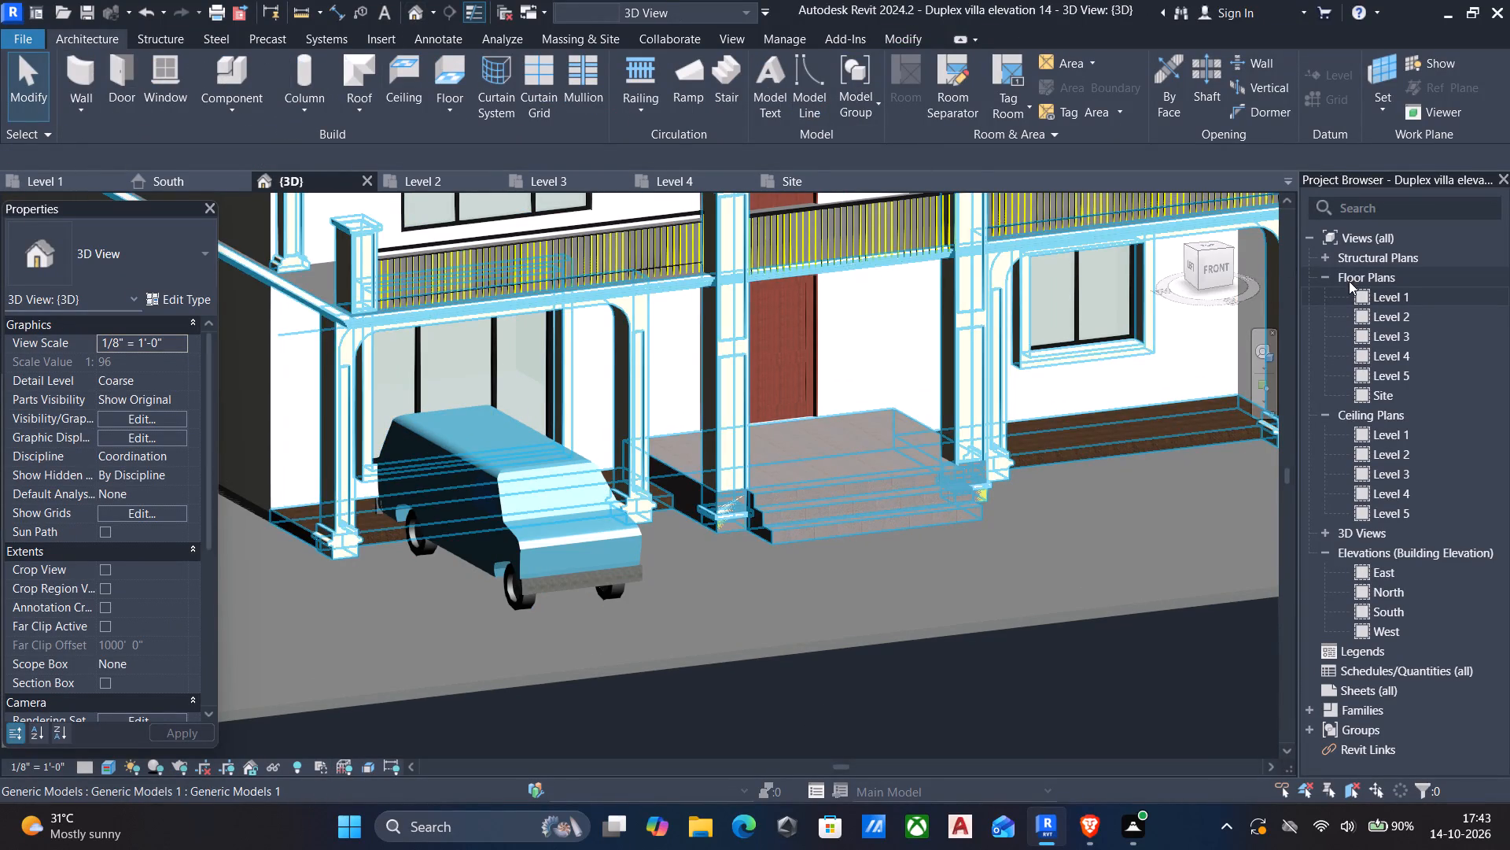
Place a Semi Truck on Level 1 southeast of the entrance steps, parallel to the facade about 27'-6" from the front wall; view it in 3D.
{"action": "double_click", "coordinate": [1426, 301]}
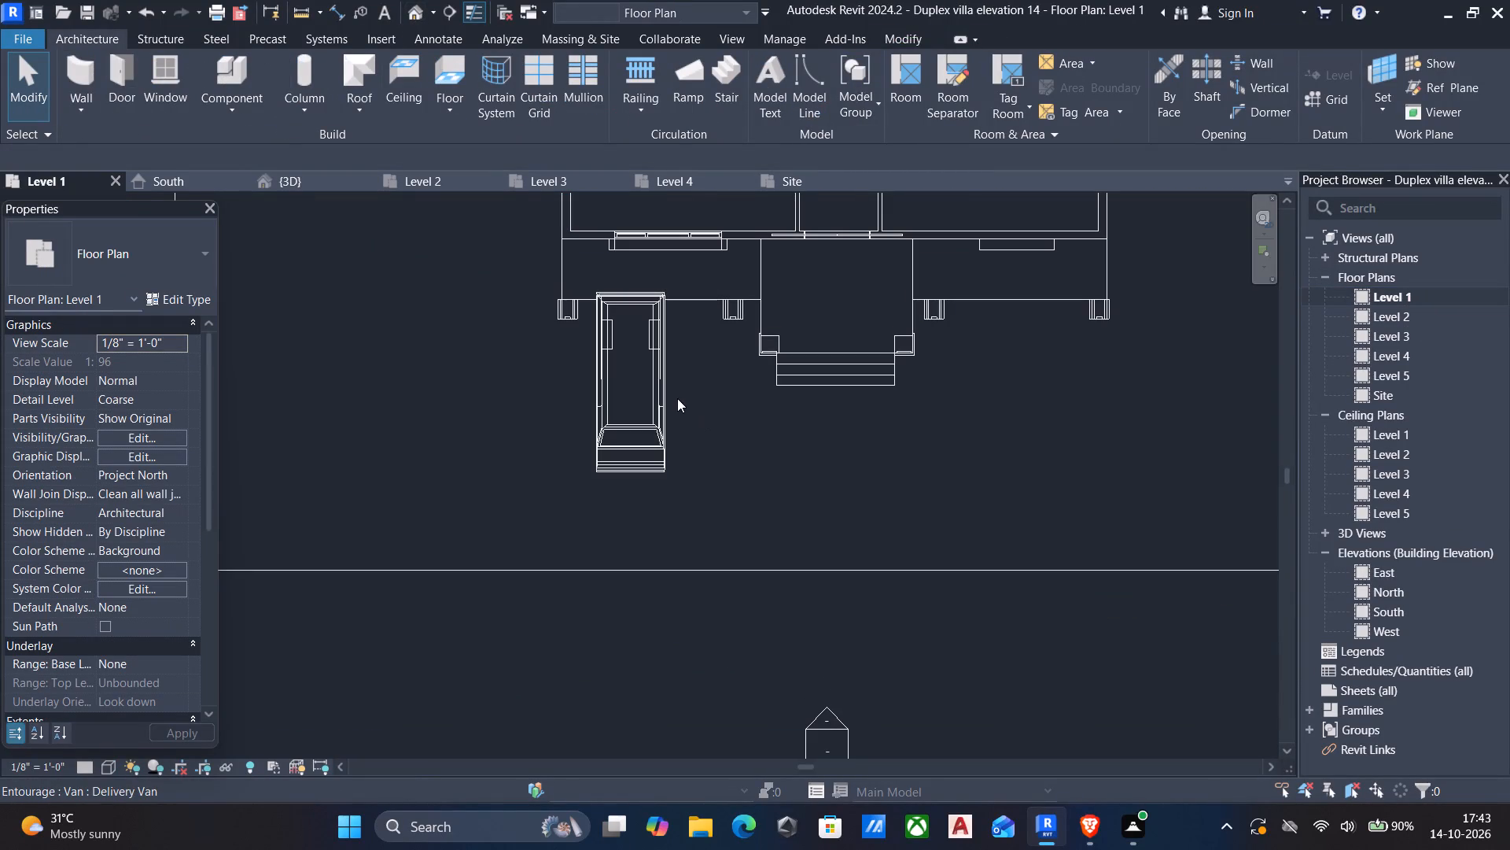
{"action": "left_click", "coordinate": [218, 115]}
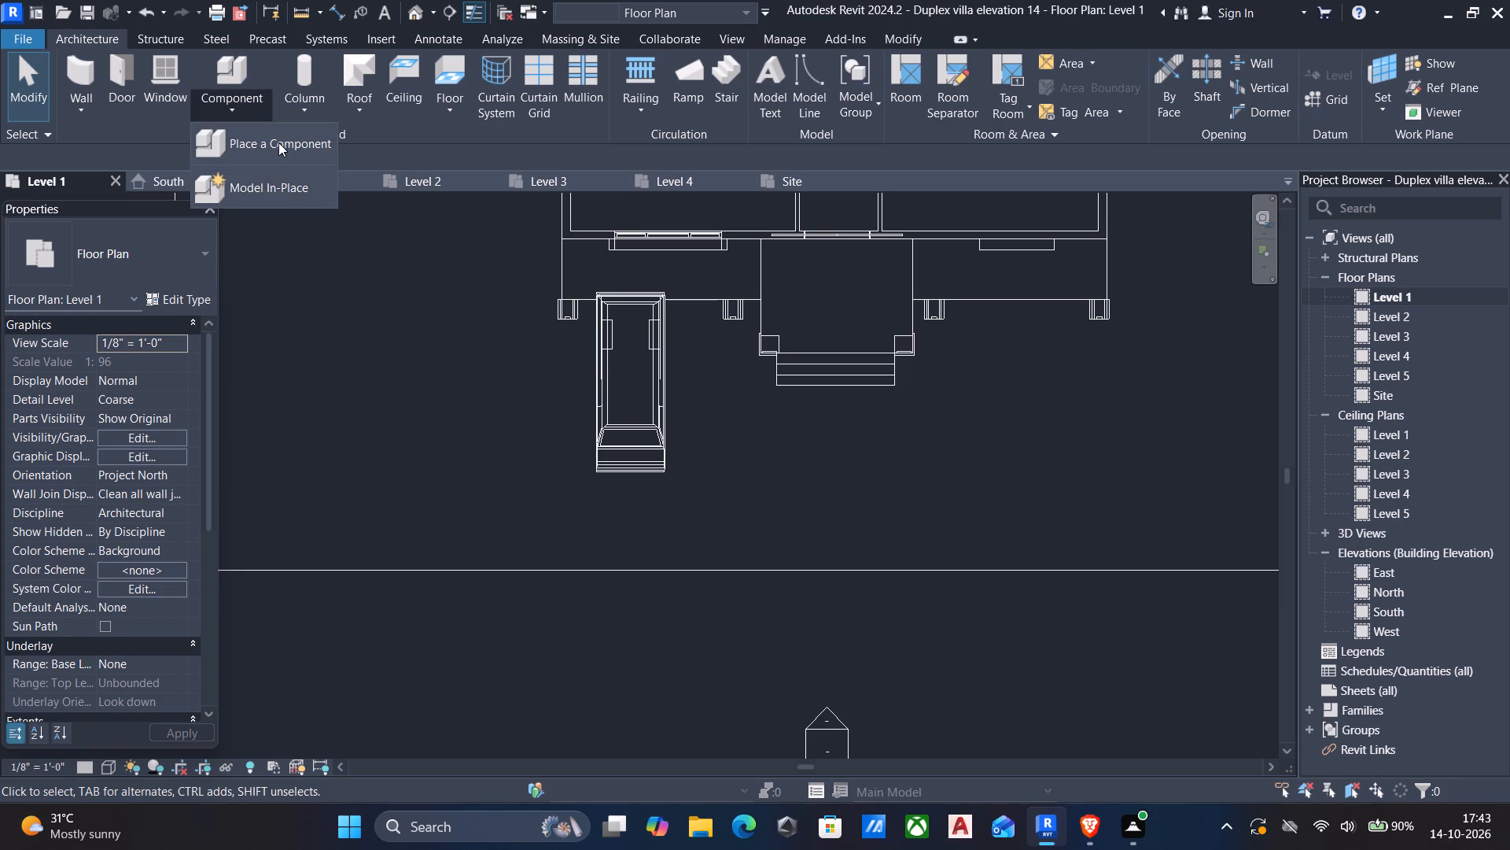
{"action": "left_click", "coordinate": [277, 137]}
{"action": "left_click", "coordinate": [161, 268]}
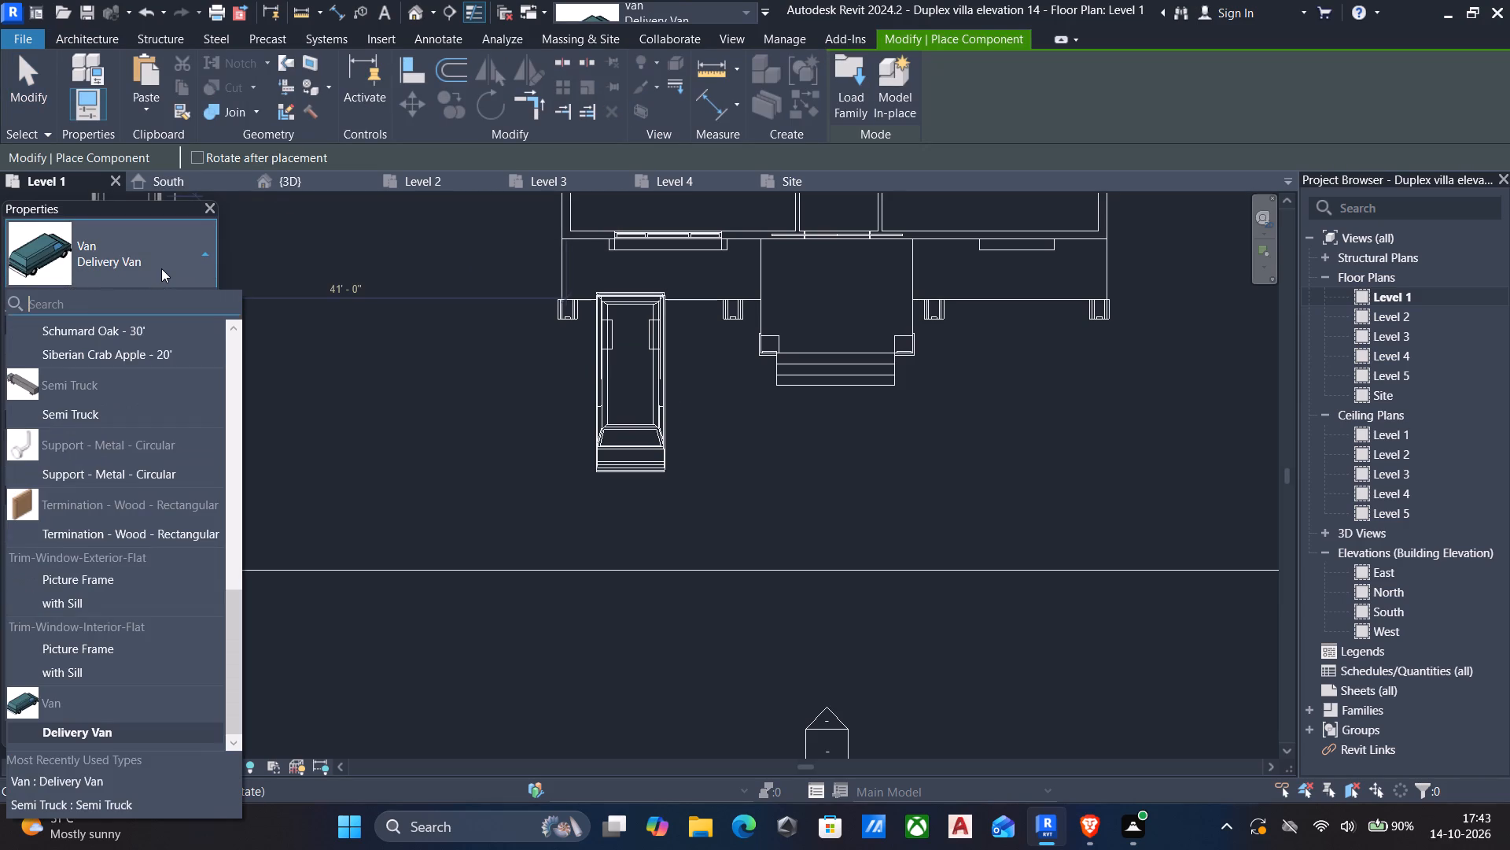
{"action": "left_click", "coordinate": [74, 410]}
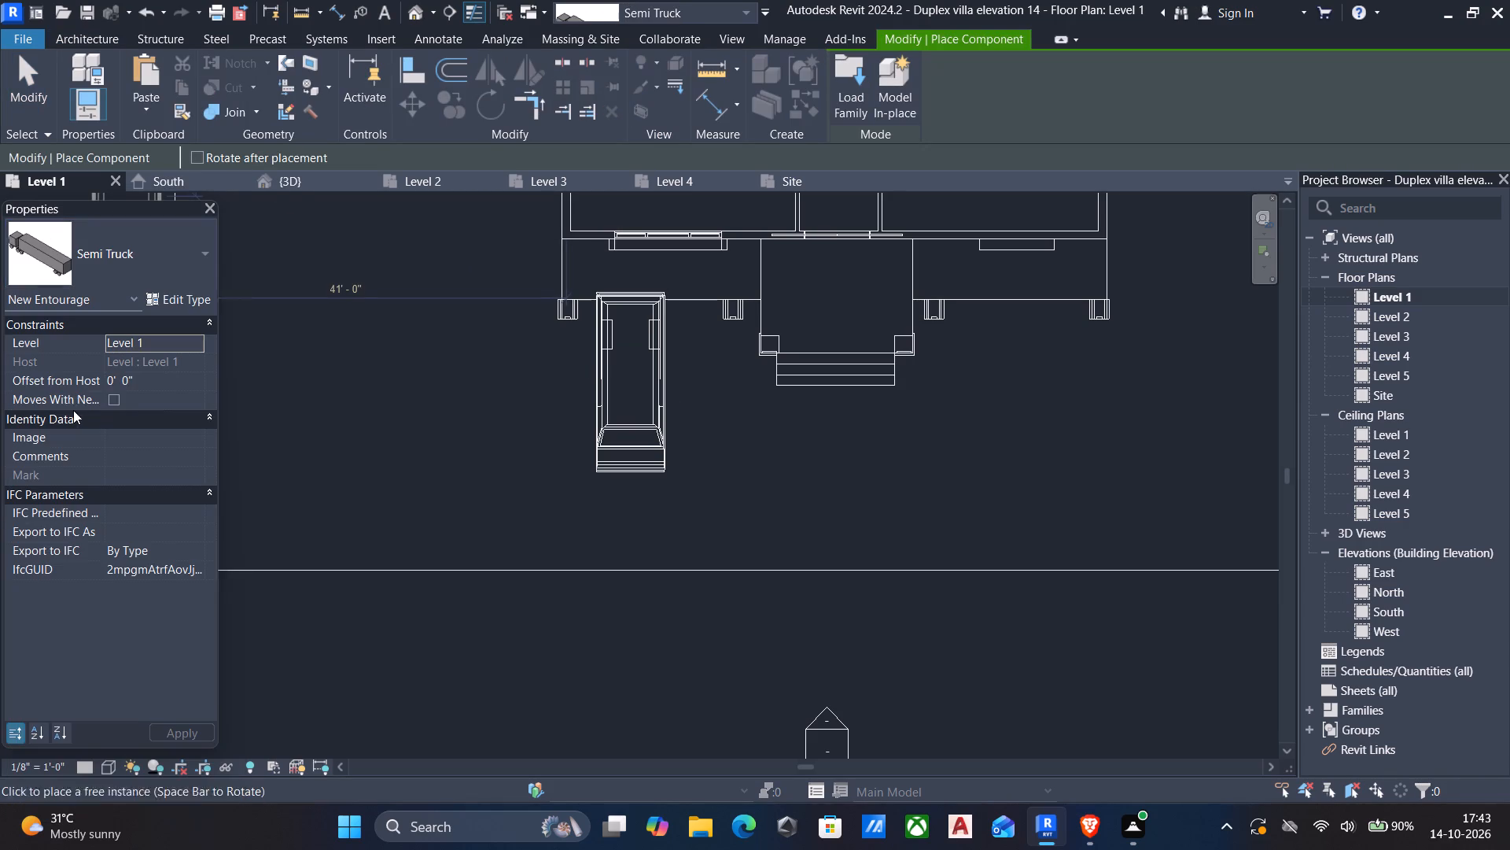
{"action": "scroll", "coordinate": [843, 495], "scroll_direction": "down", "scroll_amount": 5}
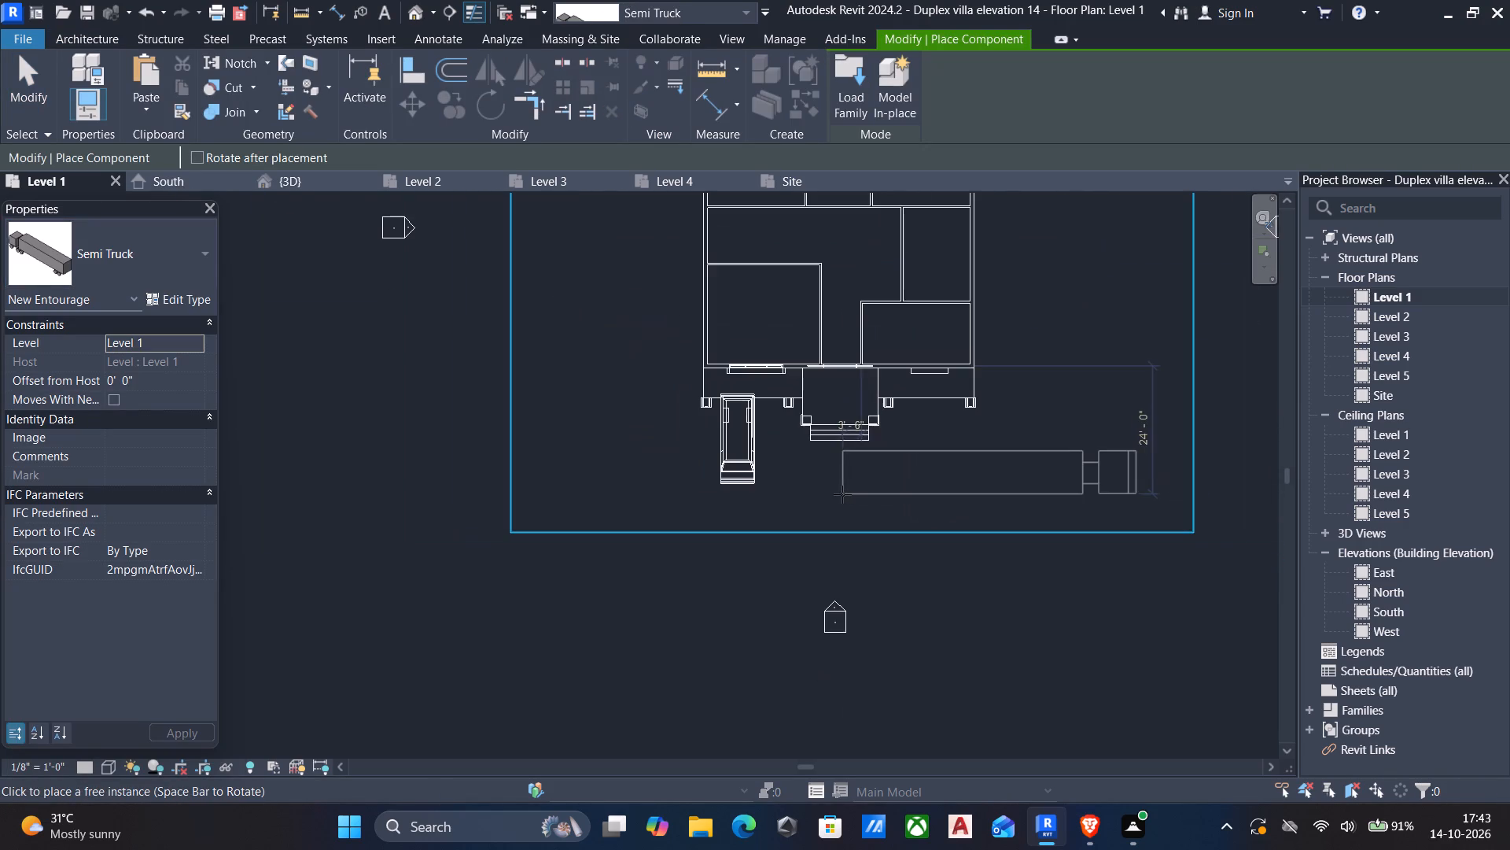
{"action": "scroll", "coordinate": [838, 504], "scroll_direction": "down", "scroll_amount": 1}
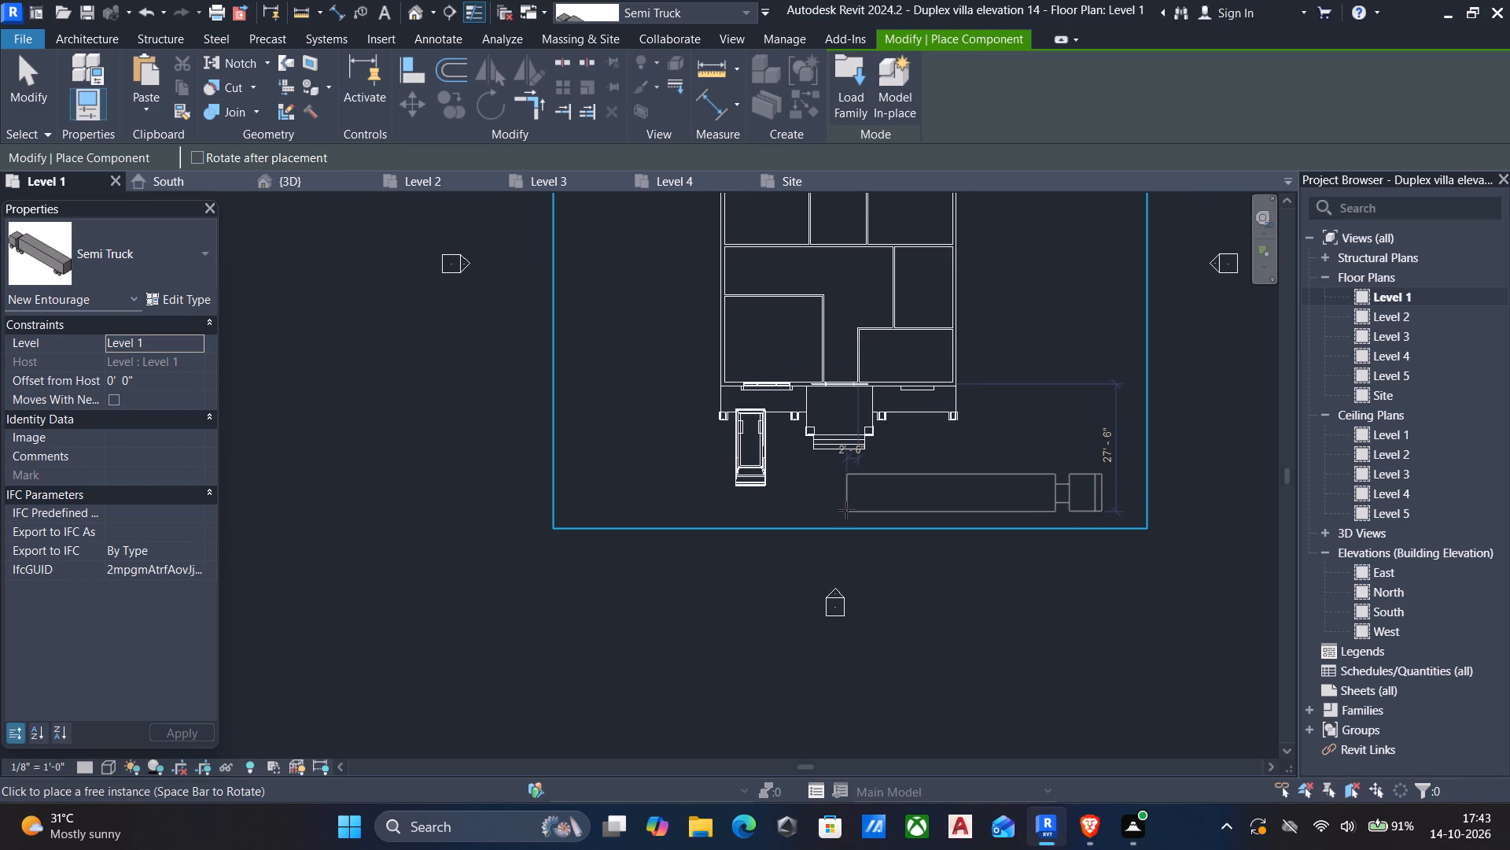
{"action": "left_click", "coordinate": [846, 510]}
{"action": "key", "text": "Escape"}
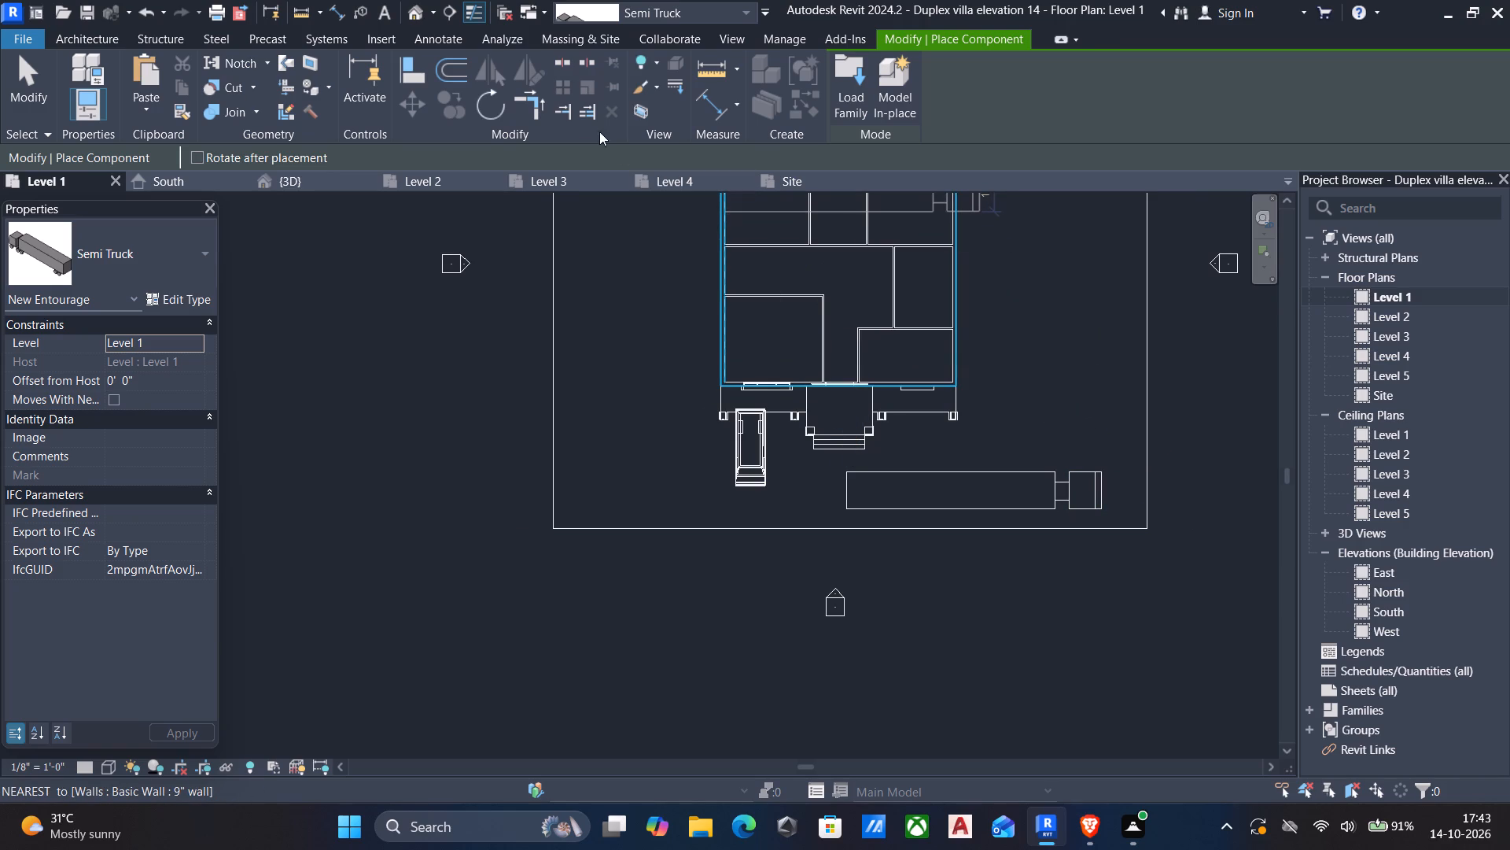
{"action": "left_click", "coordinate": [414, 12]}
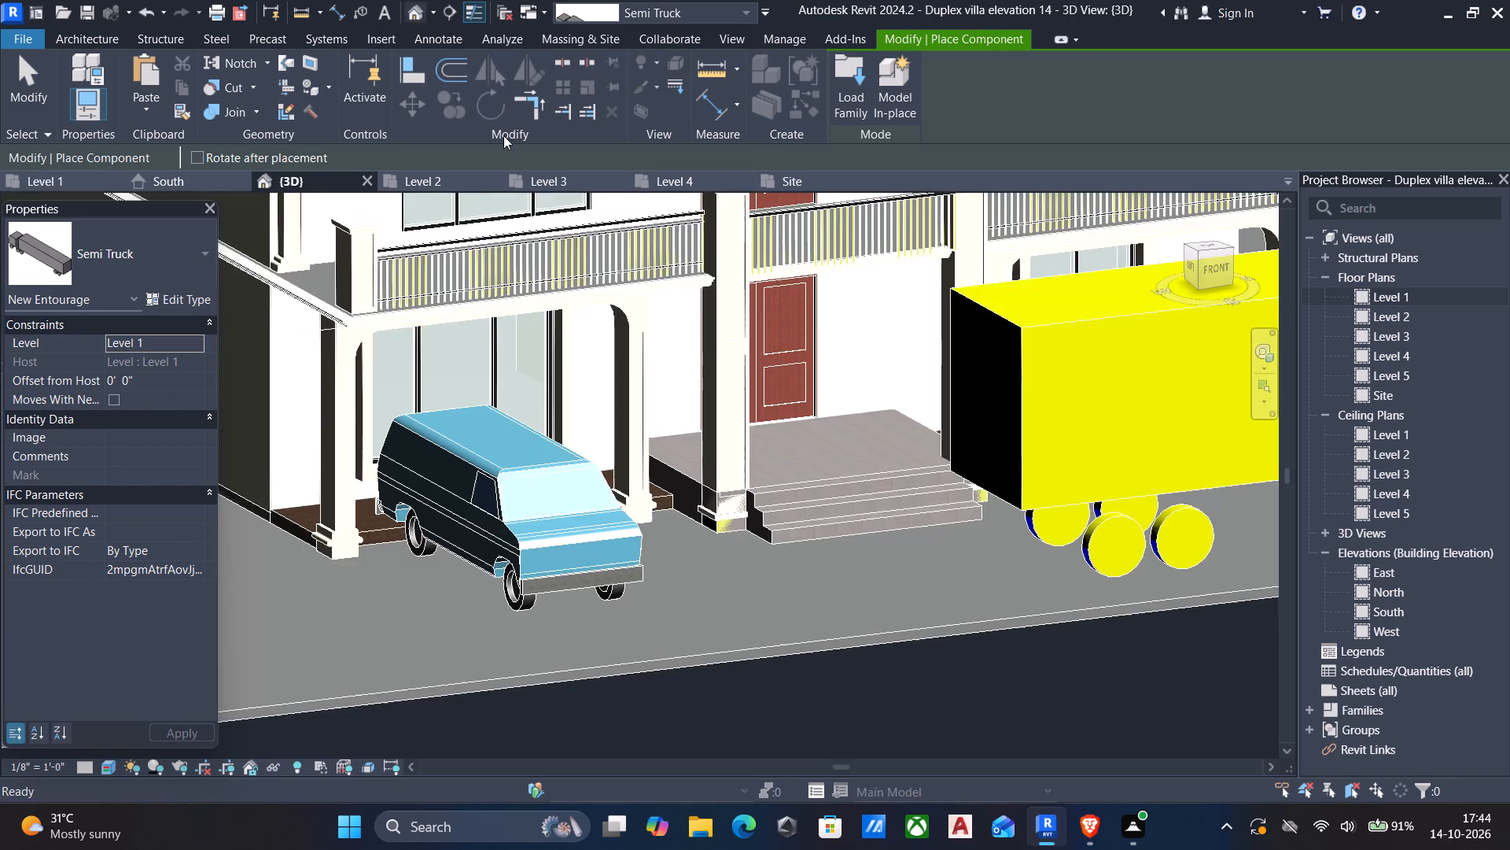
{"action": "scroll", "coordinate": [684, 302], "scroll_direction": "down", "scroll_amount": 4}
{"action": "middle_click_drag", "start_coordinate": [716, 319], "coordinate": [543, 401]}
{"action": "scroll", "coordinate": [535, 412], "scroll_direction": "down", "scroll_amount": 2}
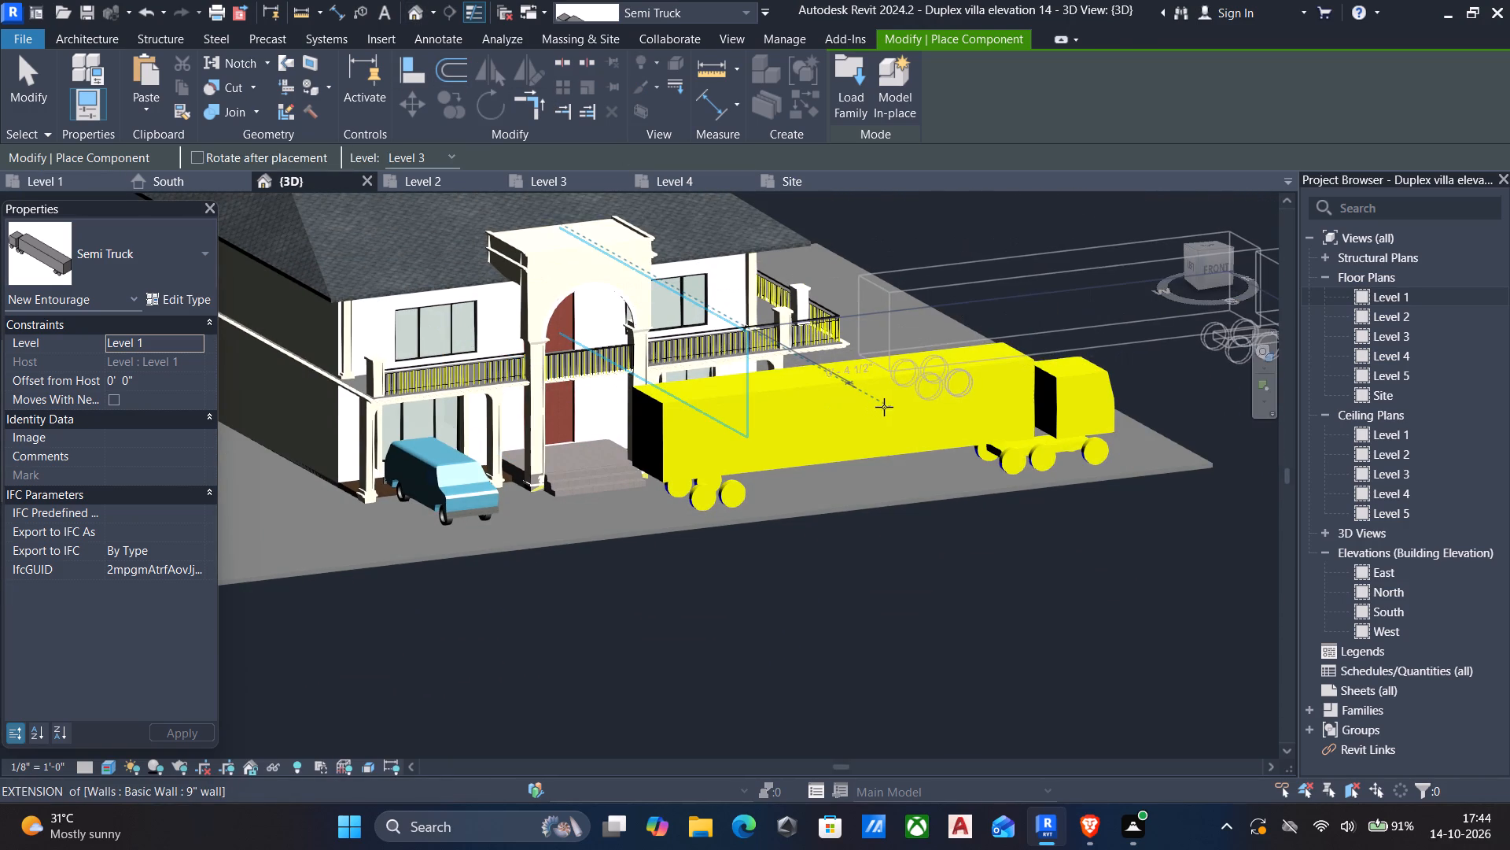
{"action": "key", "text": "Escape"}
Review the type properties of the Semi Truck and close them without making changes.
{"action": "left_click", "coordinate": [933, 368]}
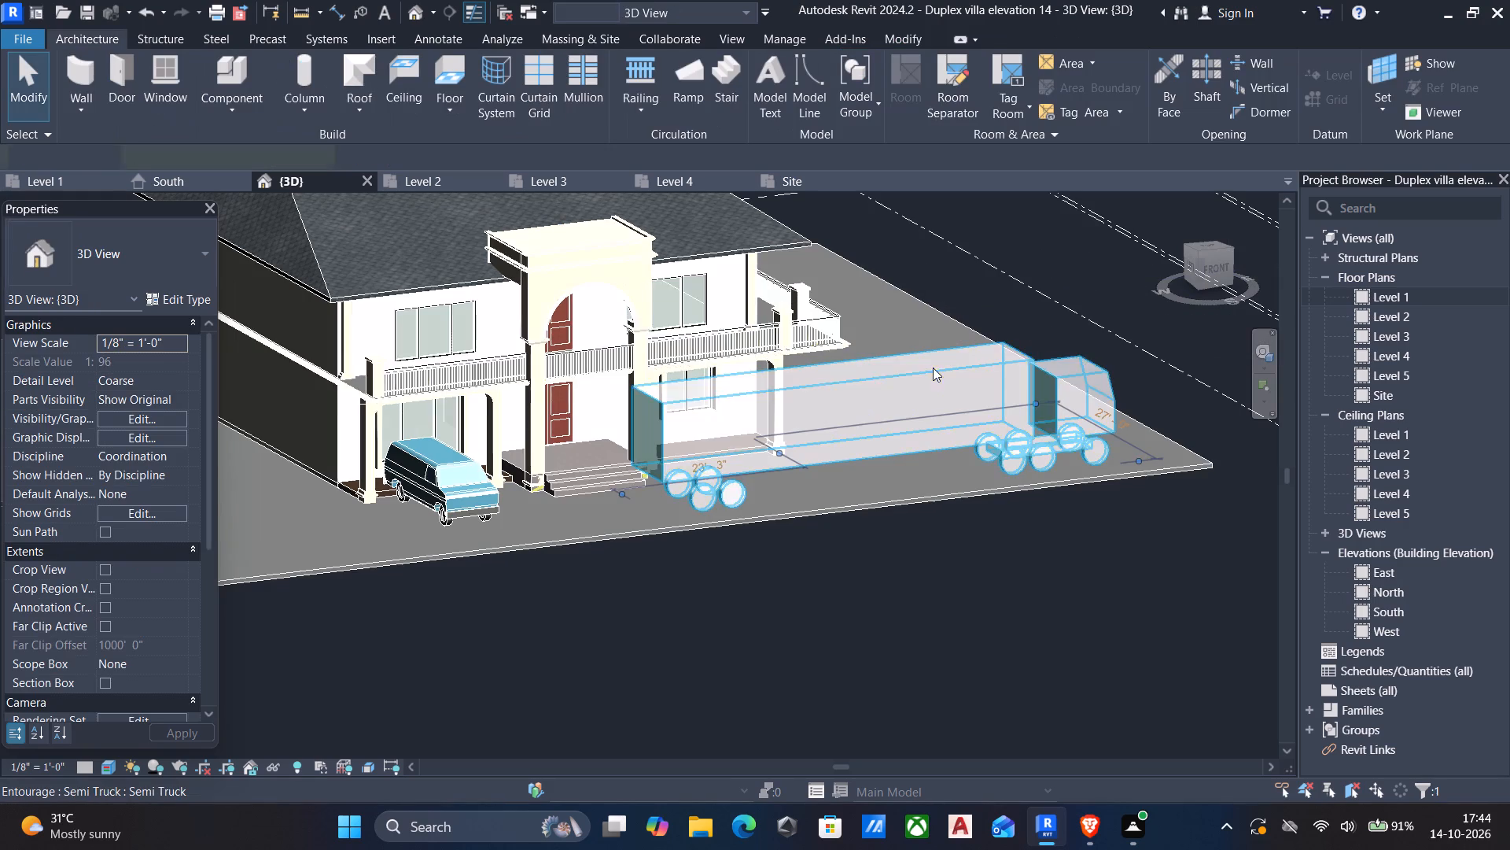
{"action": "left_click", "coordinate": [167, 300]}
{"action": "scroll", "coordinate": [788, 358], "scroll_direction": "down", "scroll_amount": 2}
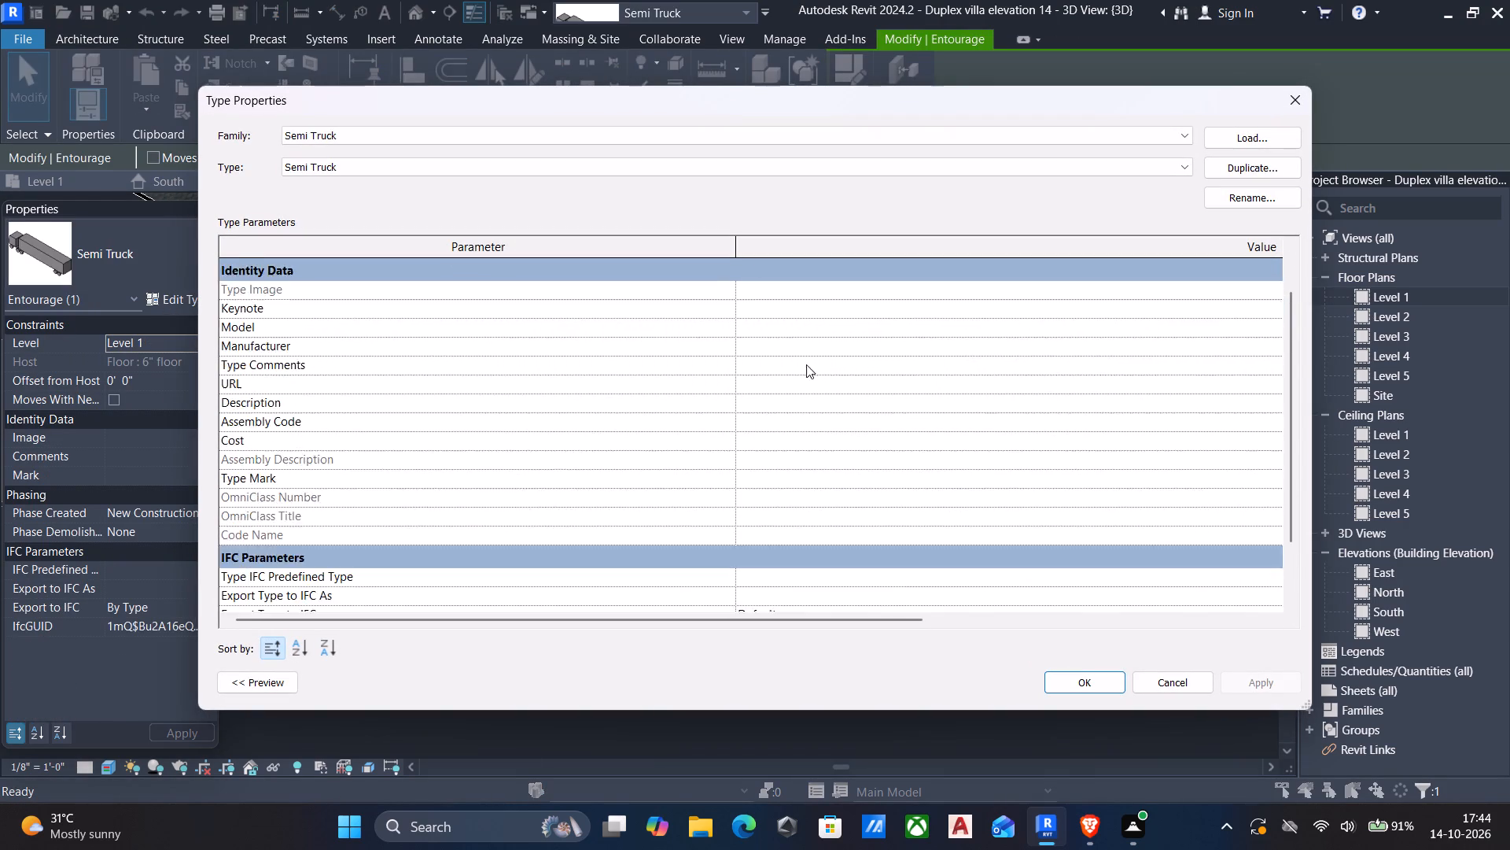
{"action": "scroll", "coordinate": [806, 364], "scroll_direction": "down", "scroll_amount": 6}
{"action": "scroll", "coordinate": [863, 393], "scroll_direction": "up", "scroll_amount": 13}
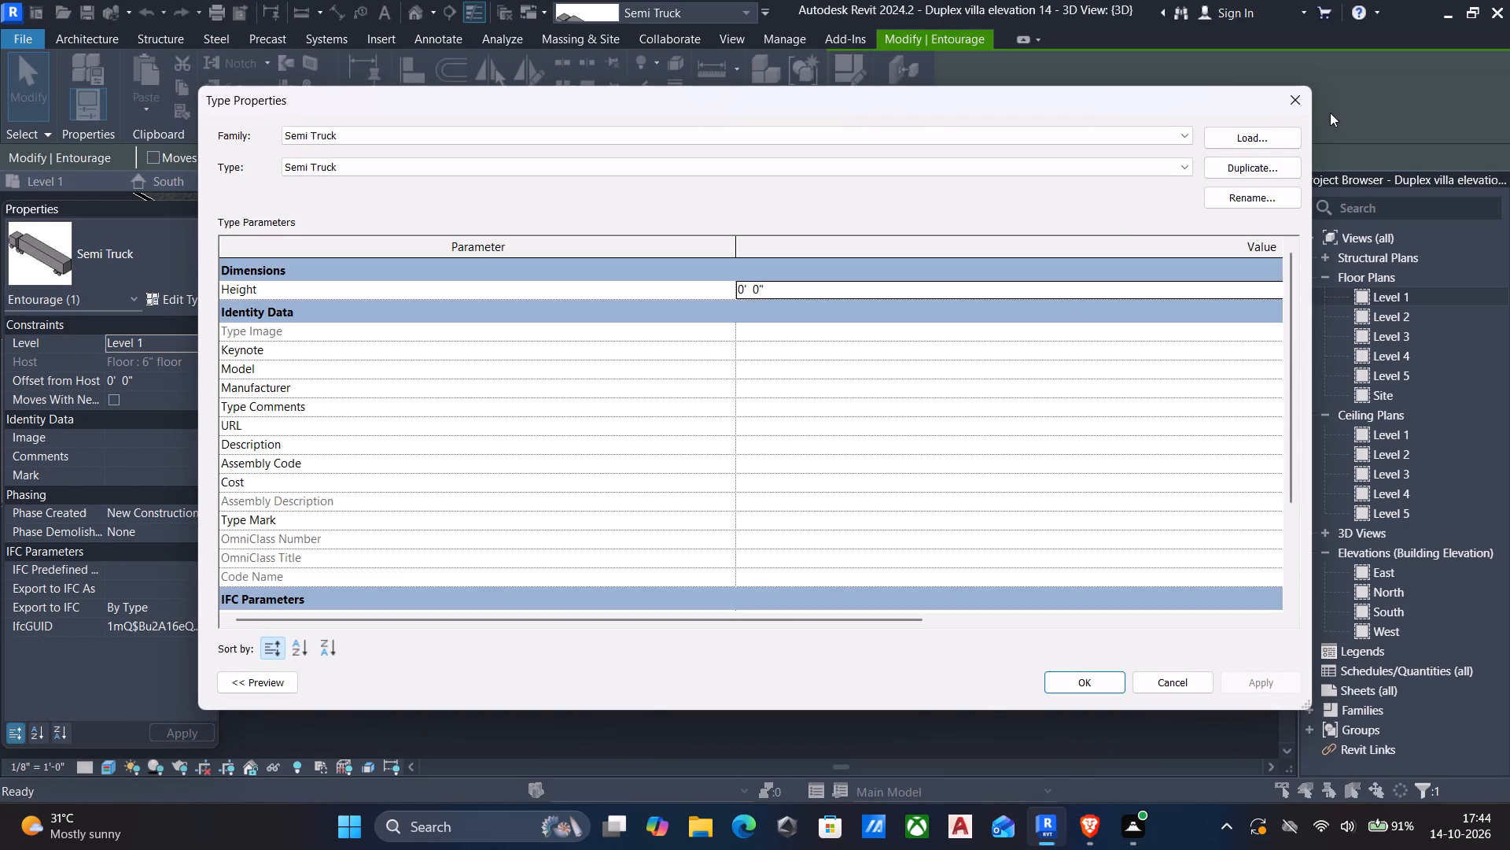
{"action": "left_click", "coordinate": [1289, 104]}
{"action": "scroll", "coordinate": [1210, 260], "scroll_direction": "down", "scroll_amount": 3}
{"action": "key", "text": "Escape"}
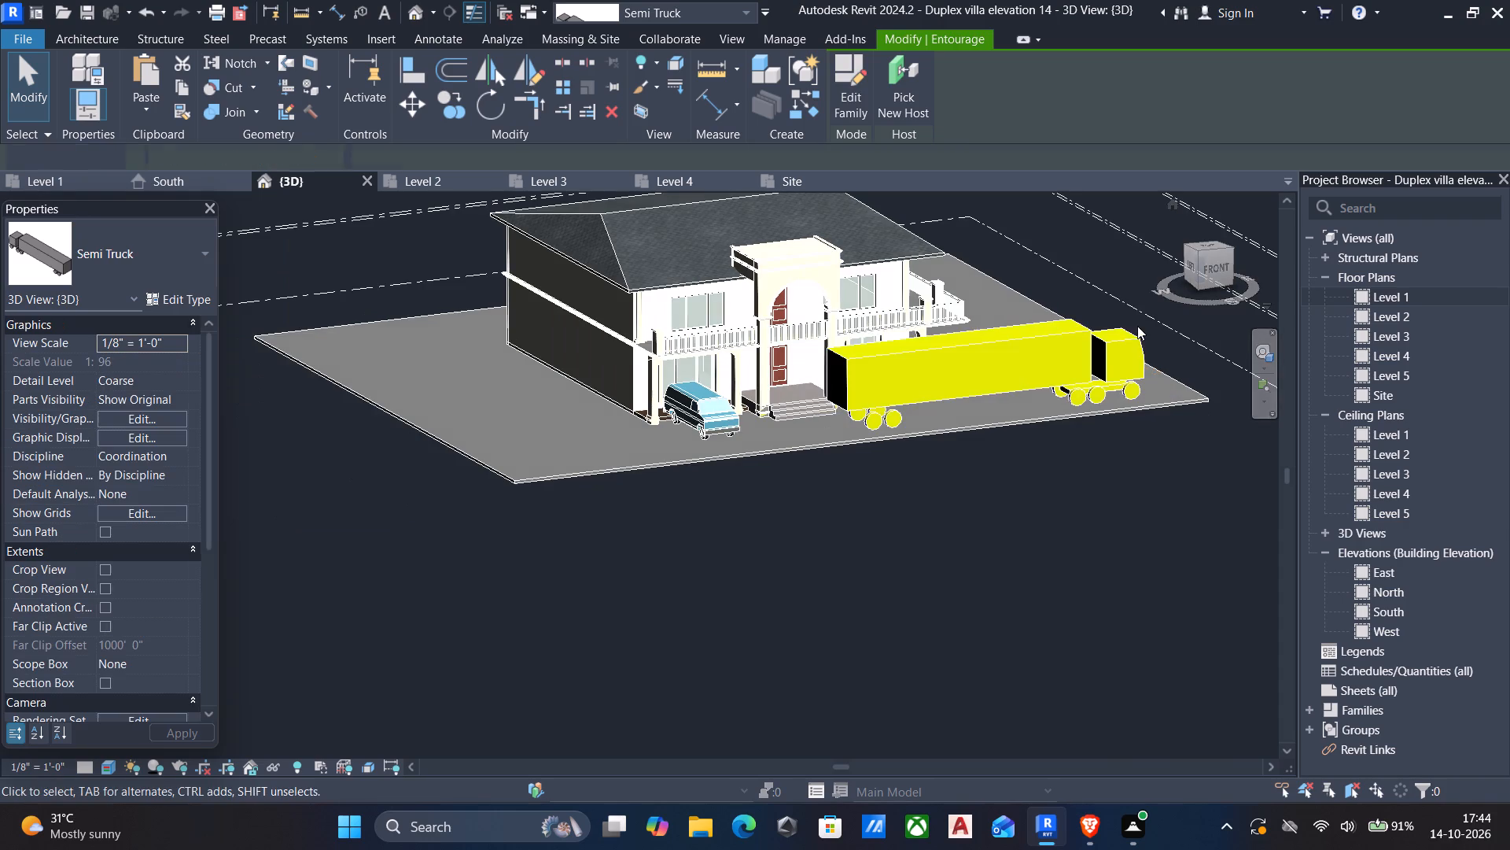
Delete the Semi Truck and the Delivery Van from the ground slab in front of the villa.
{"action": "middle_click_drag", "start_coordinate": [1125, 334], "coordinate": [1052, 374]}
{"action": "middle_click_drag", "start_coordinate": [1051, 374], "coordinate": [1006, 383], "text": "shift"}
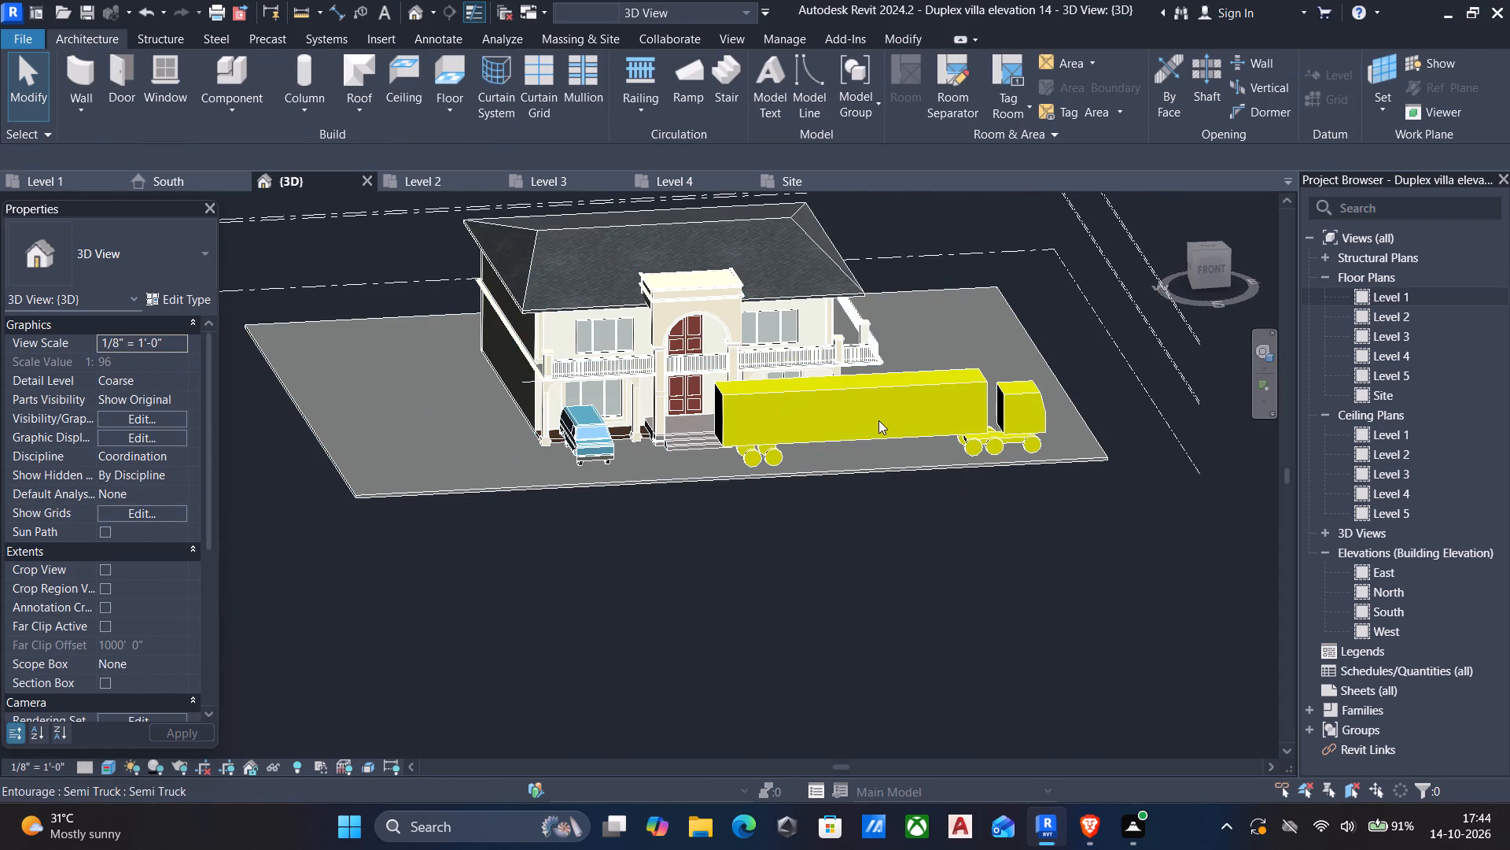
{"action": "scroll", "coordinate": [868, 420], "scroll_direction": "up", "scroll_amount": 5}
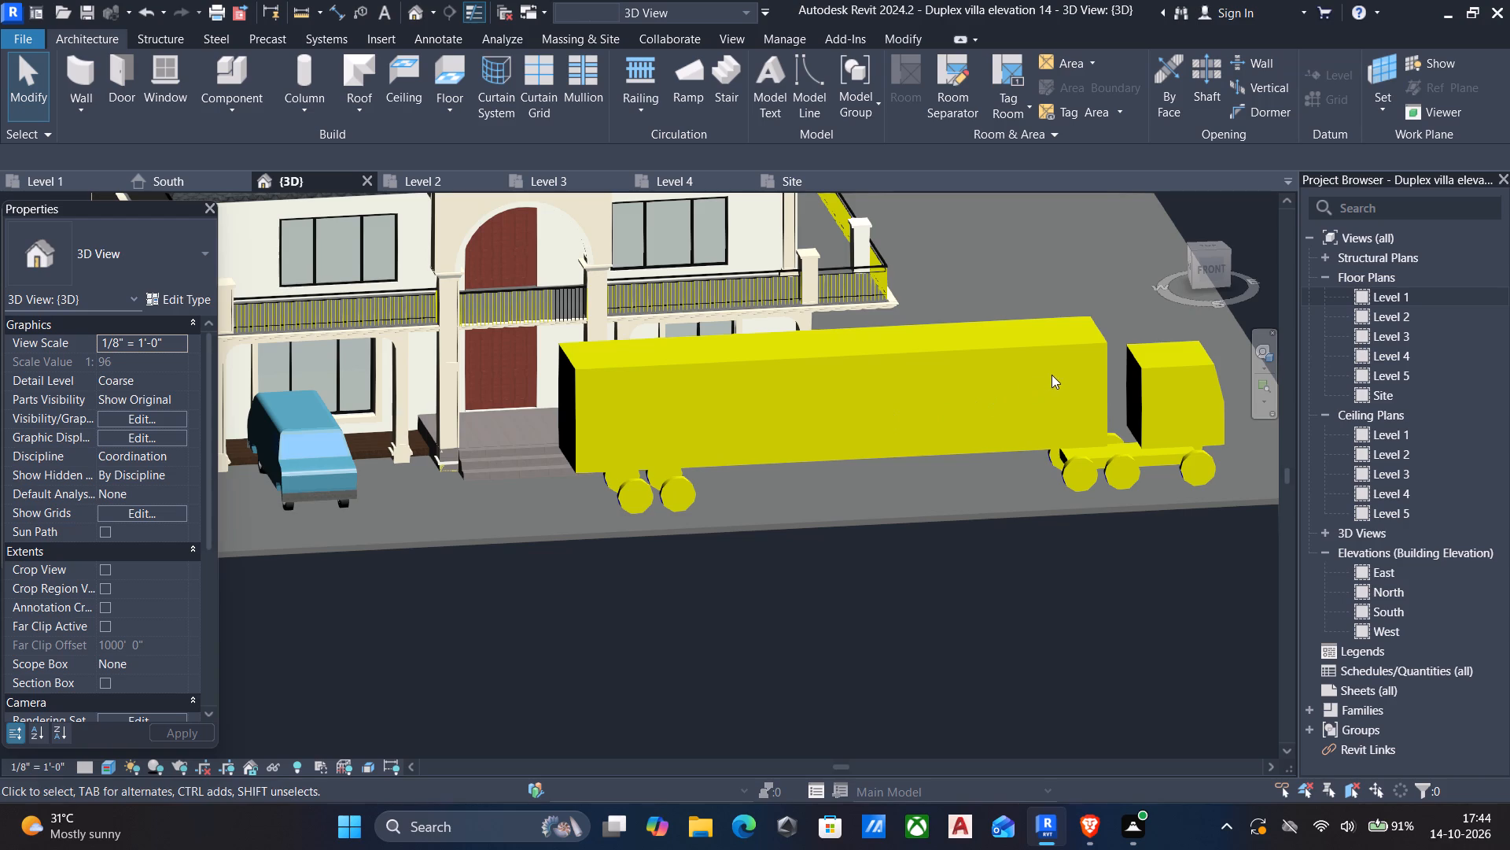
{"action": "left_click", "coordinate": [1068, 348]}
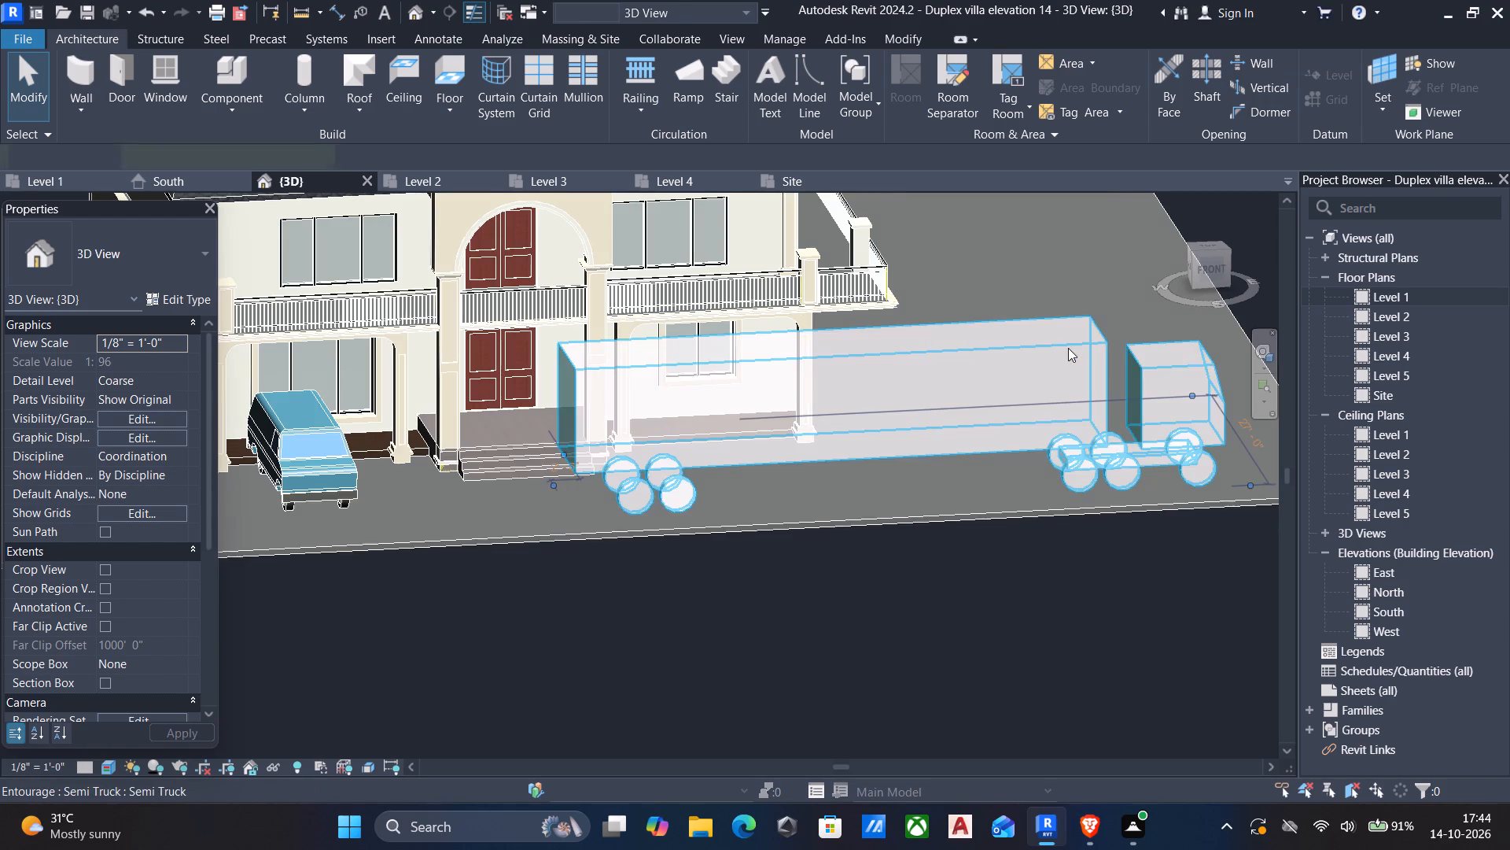
{"action": "key", "text": "Delete"}
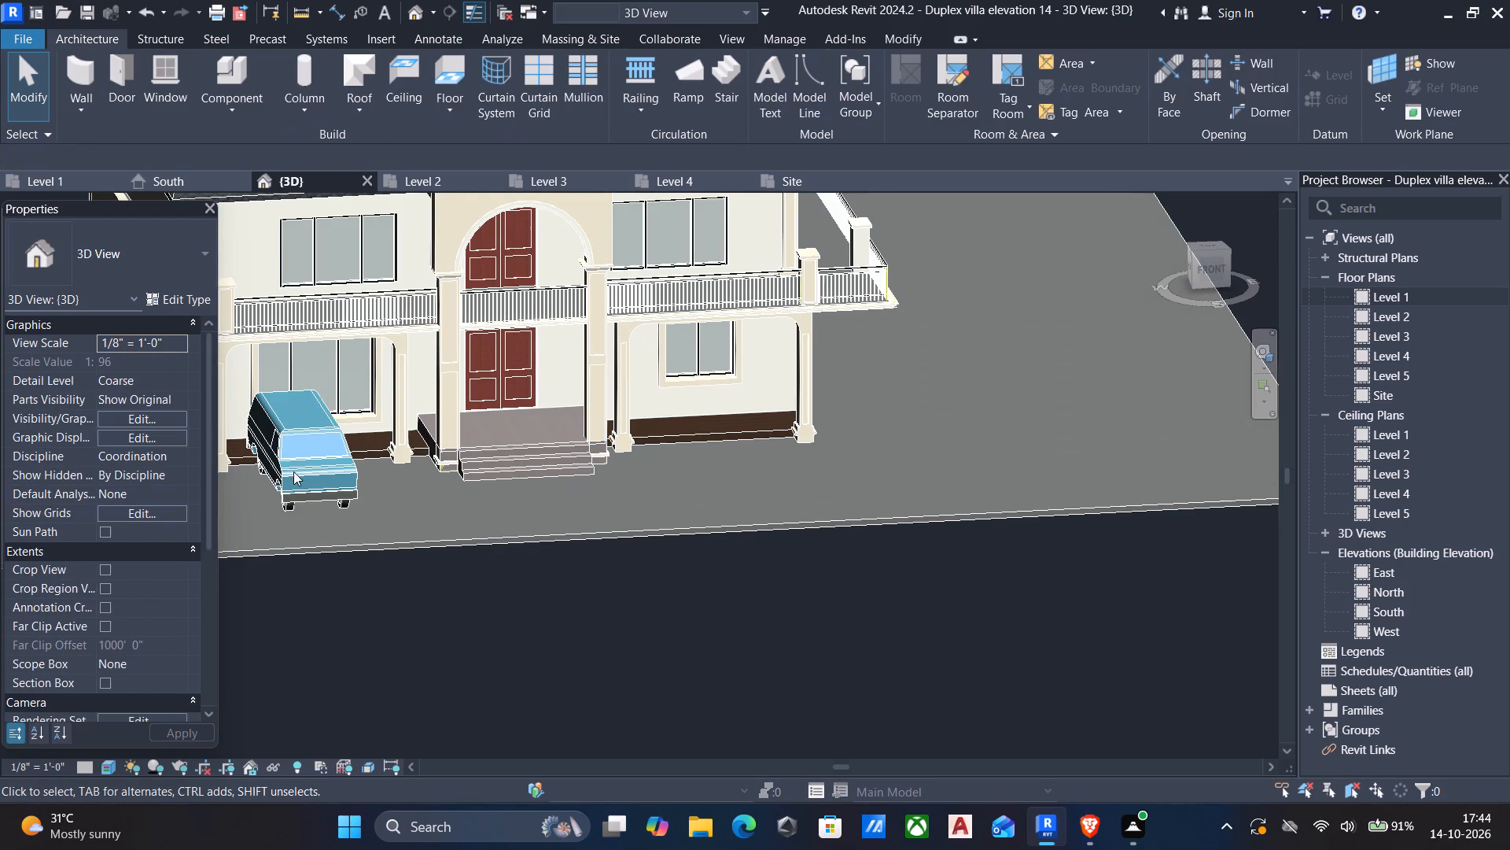
{"action": "left_click", "coordinate": [293, 453]}
{"action": "key", "text": "Delete"}
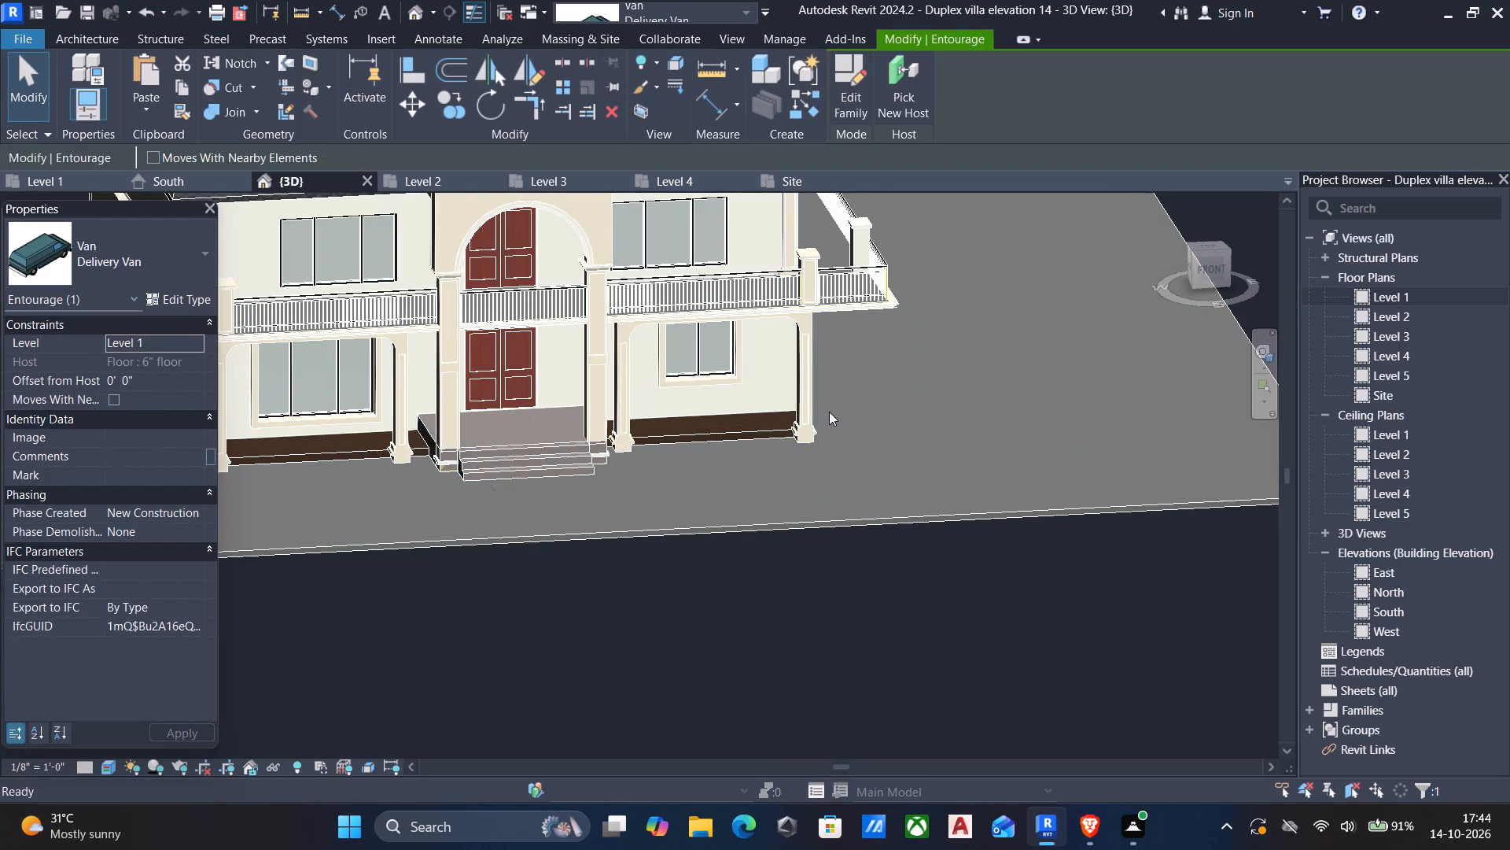
Examine the villa and its slab in the Level 1 plan, and the front facade, balcony and entrance in 3D.
{"action": "left_click", "coordinate": [1475, 297]}
{"action": "left_click", "coordinate": [1475, 297]}
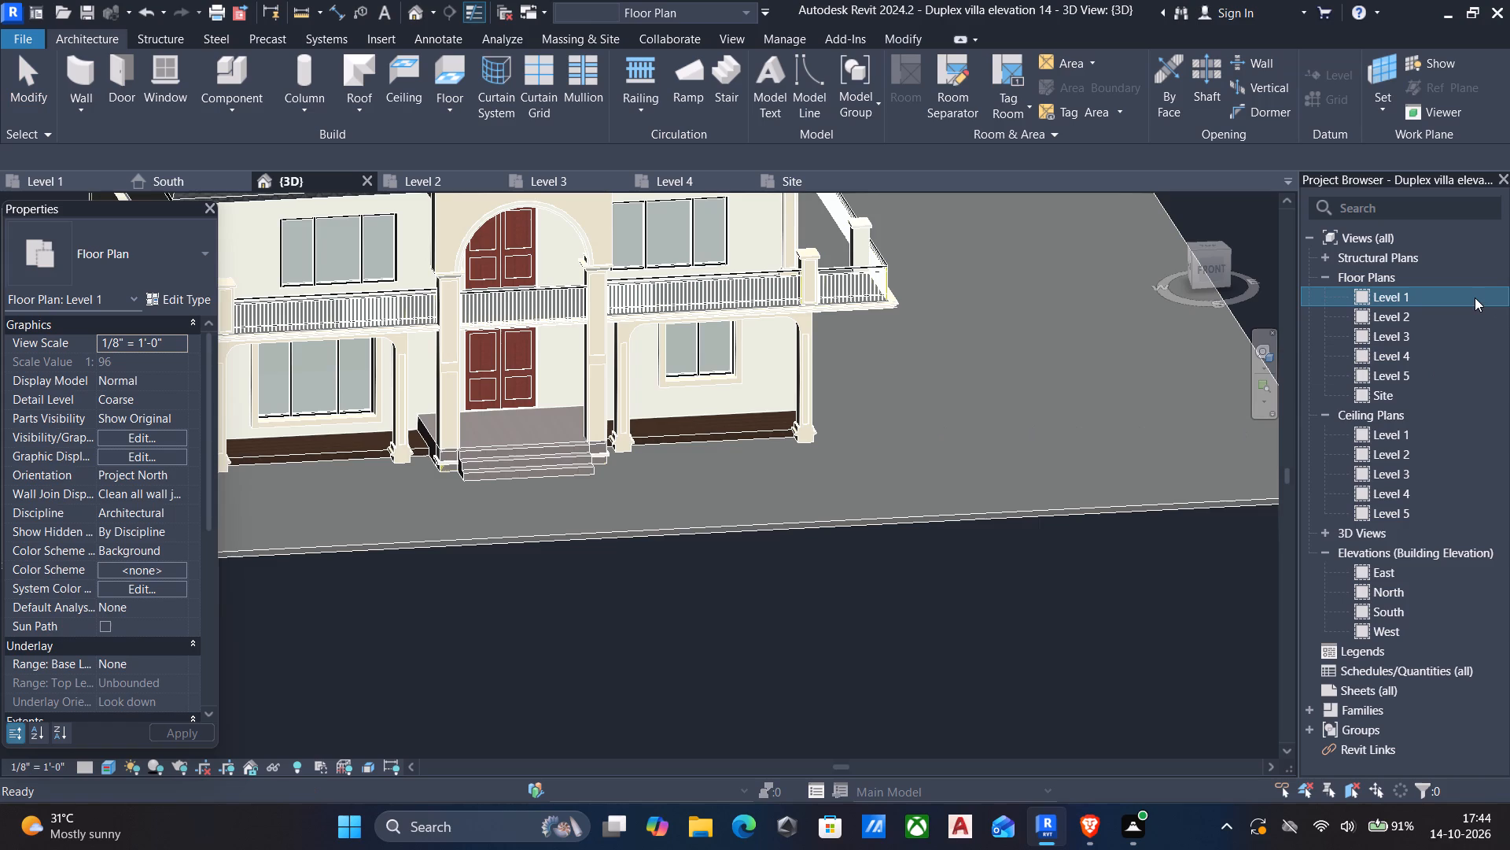
{"action": "double_click", "coordinate": [1361, 299]}
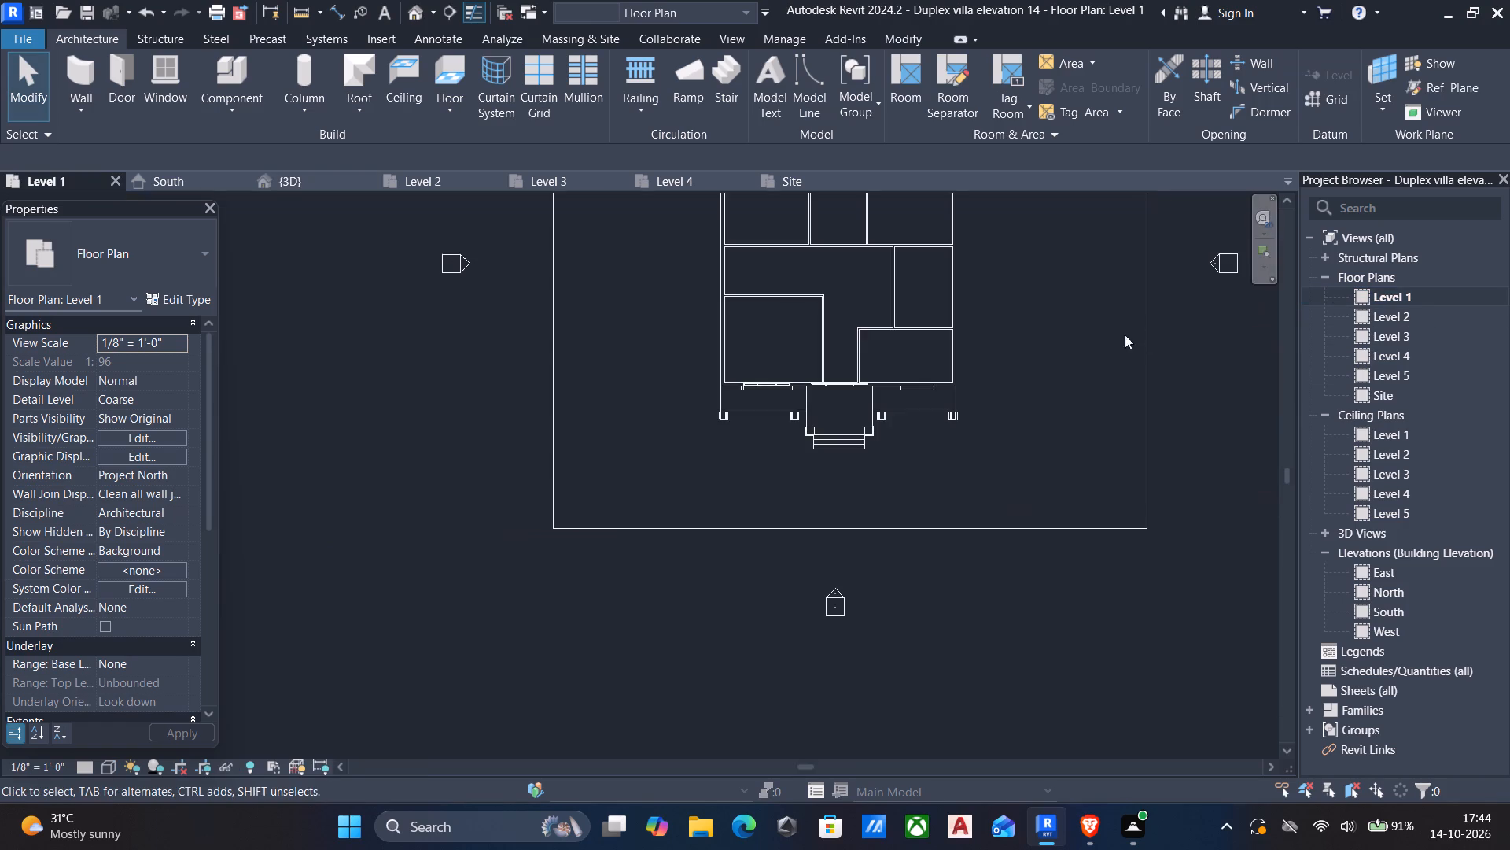
{"action": "scroll", "coordinate": [1121, 336], "scroll_direction": "down", "scroll_amount": 2}
{"action": "middle_click_drag", "start_coordinate": [1099, 346], "coordinate": [1052, 432]}
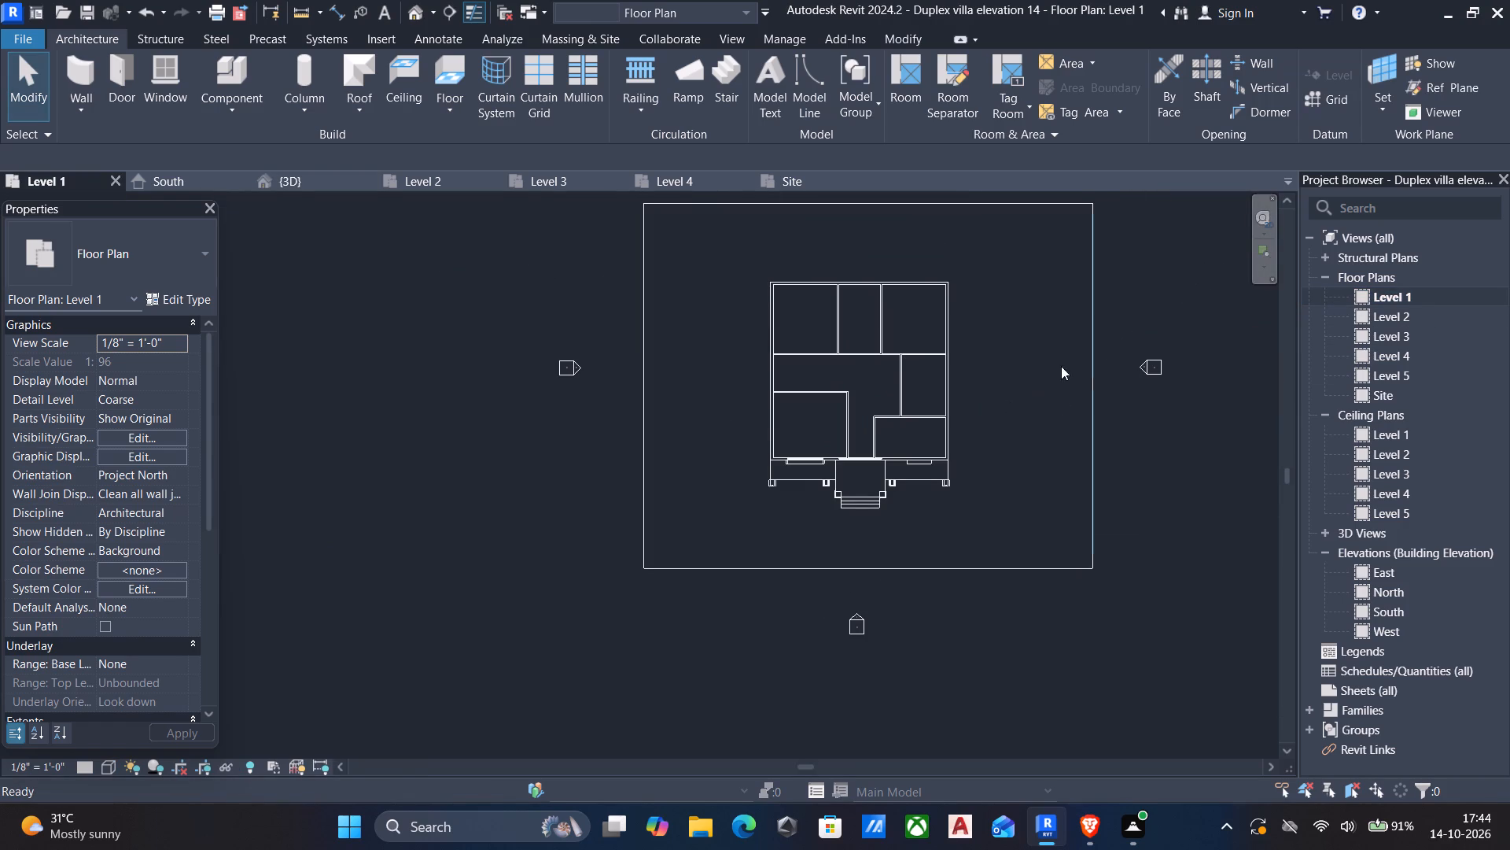
{"action": "left_click", "coordinate": [414, 17]}
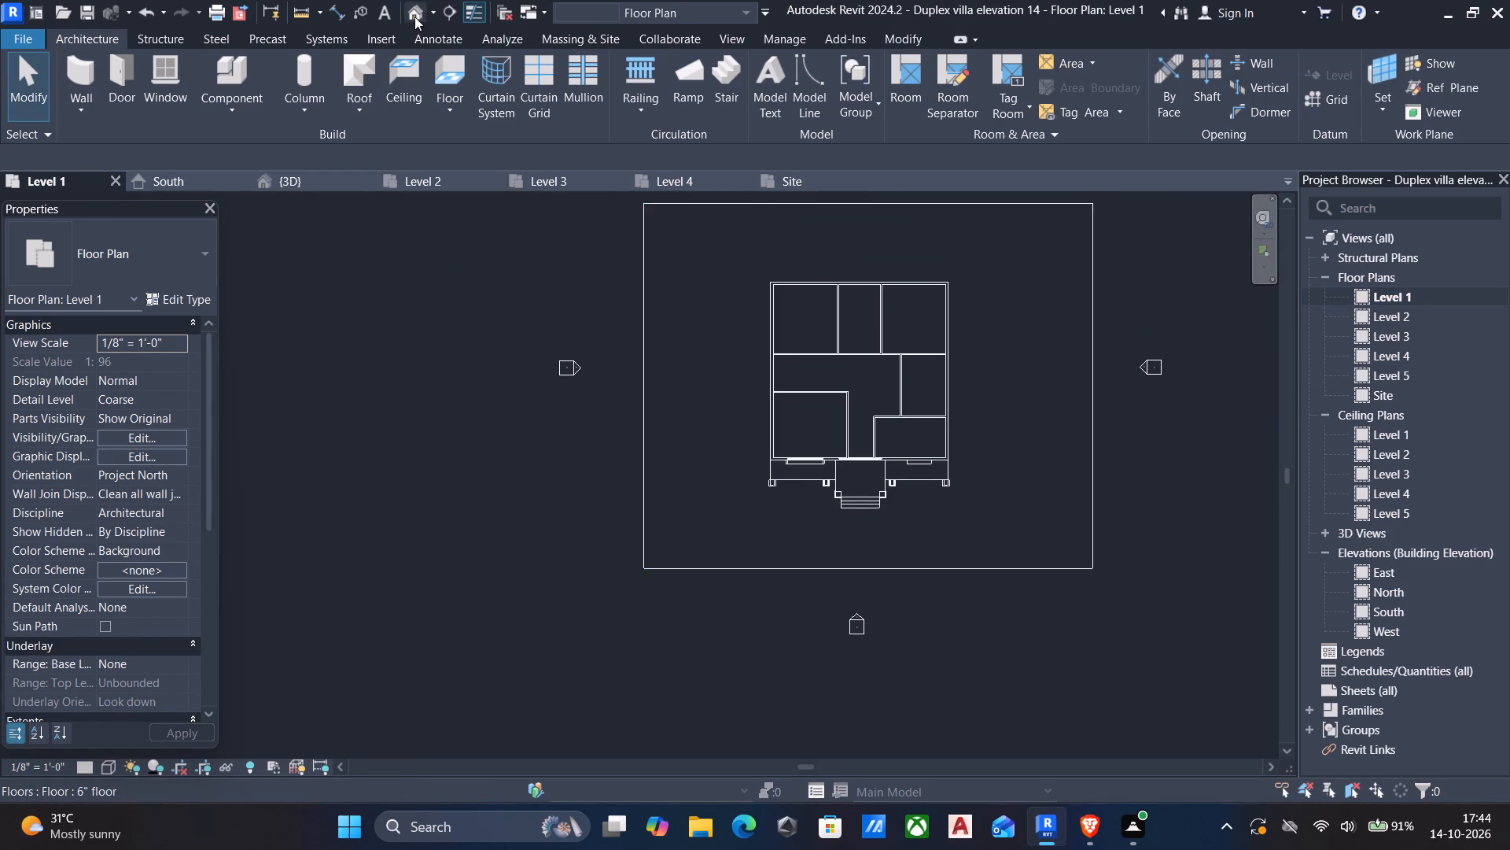
{"action": "scroll", "coordinate": [637, 320], "scroll_direction": "down", "scroll_amount": 2}
{"action": "middle_click_drag", "start_coordinate": [672, 346], "coordinate": [821, 346]}
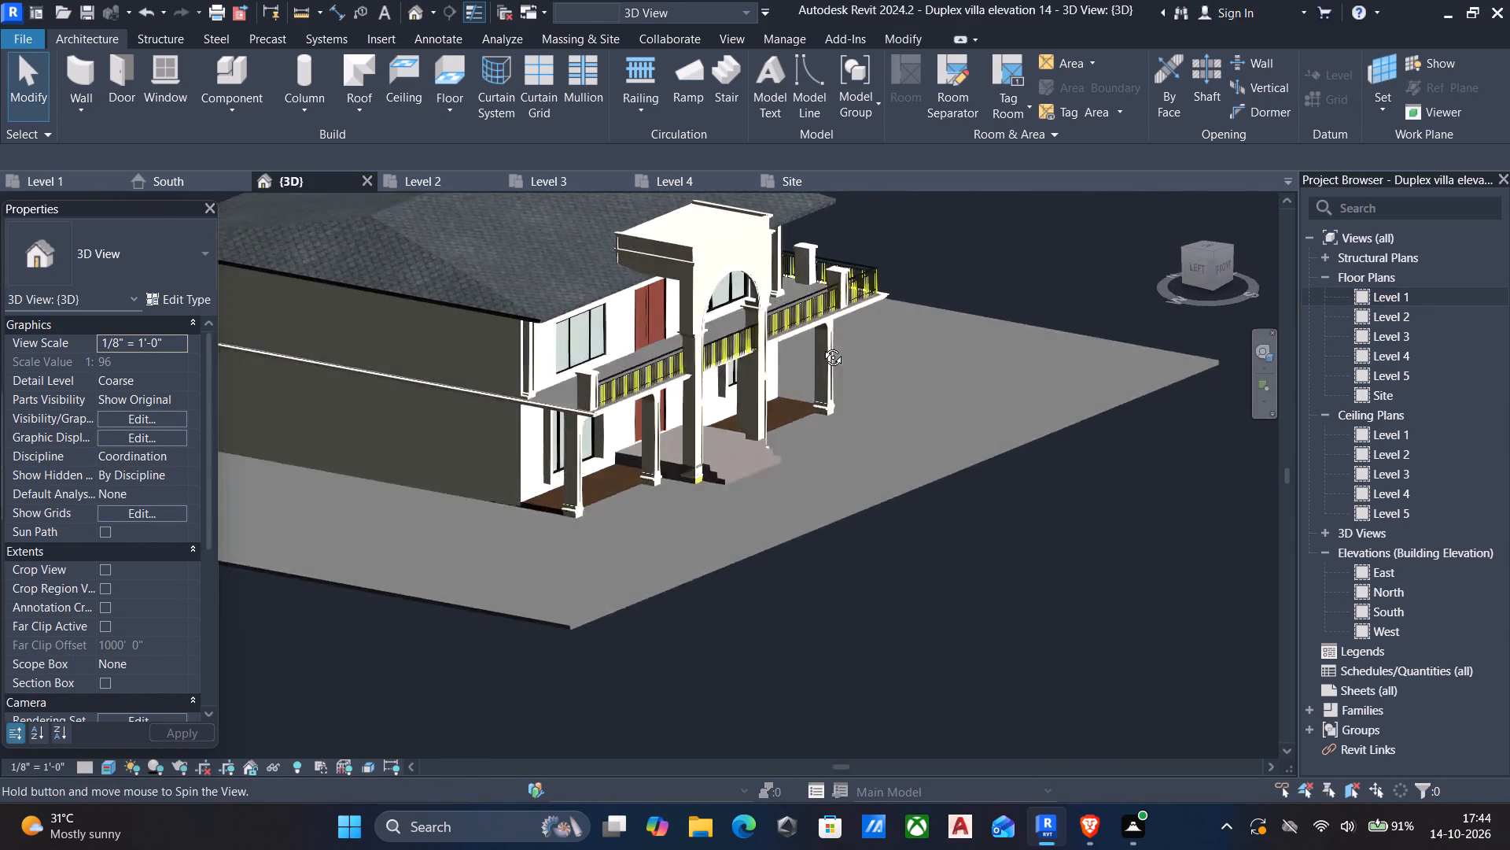
{"action": "middle_click_drag", "start_coordinate": [821, 346], "coordinate": [820, 323]}
{"action": "middle_click_drag", "start_coordinate": [818, 321], "coordinate": [832, 464]}
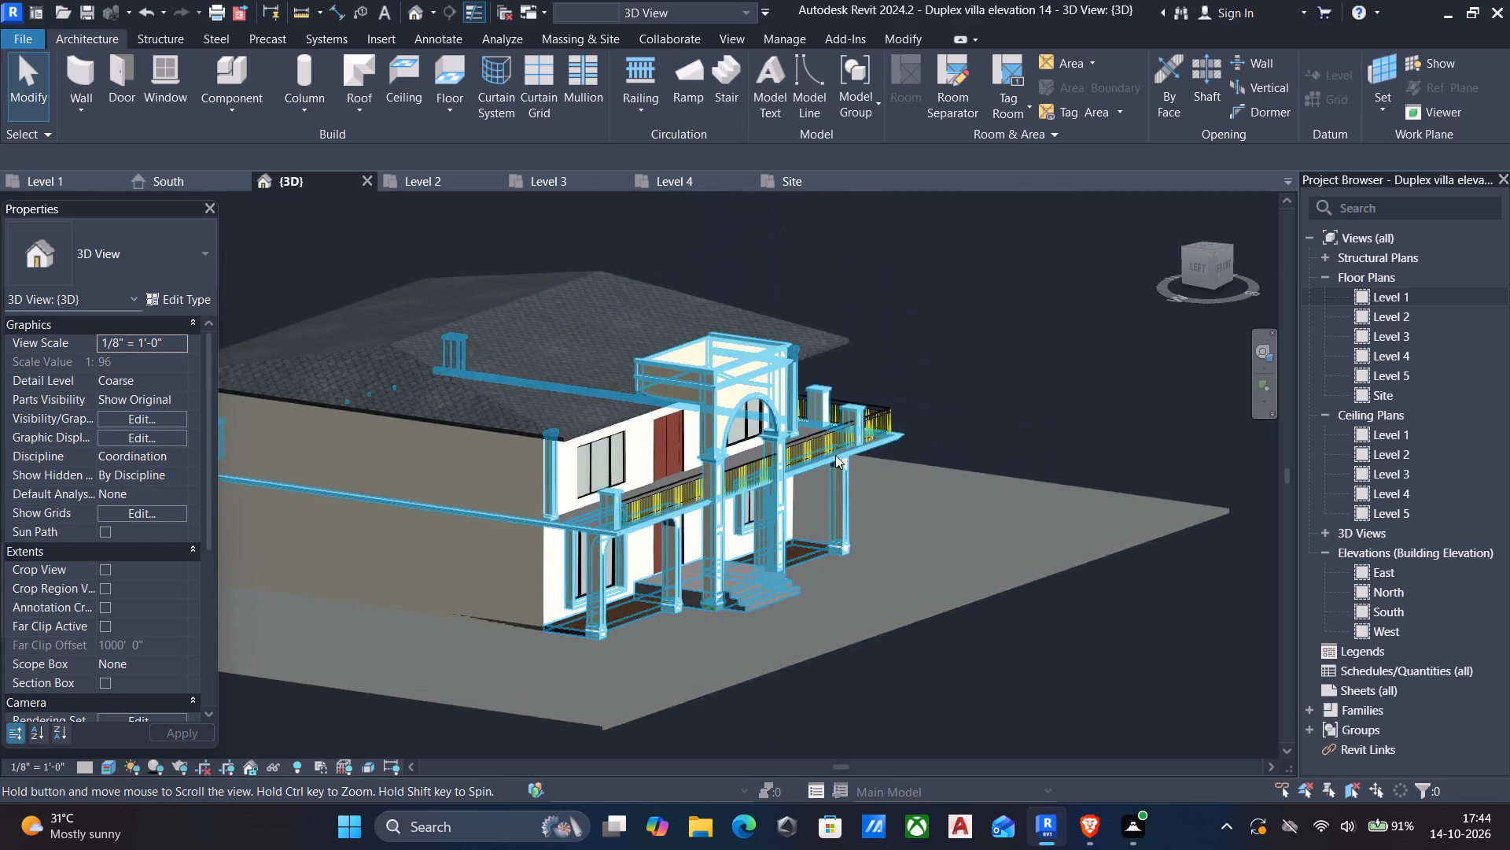
{"action": "middle_click_drag", "start_coordinate": [832, 431], "coordinate": [779, 386], "text": "shift"}
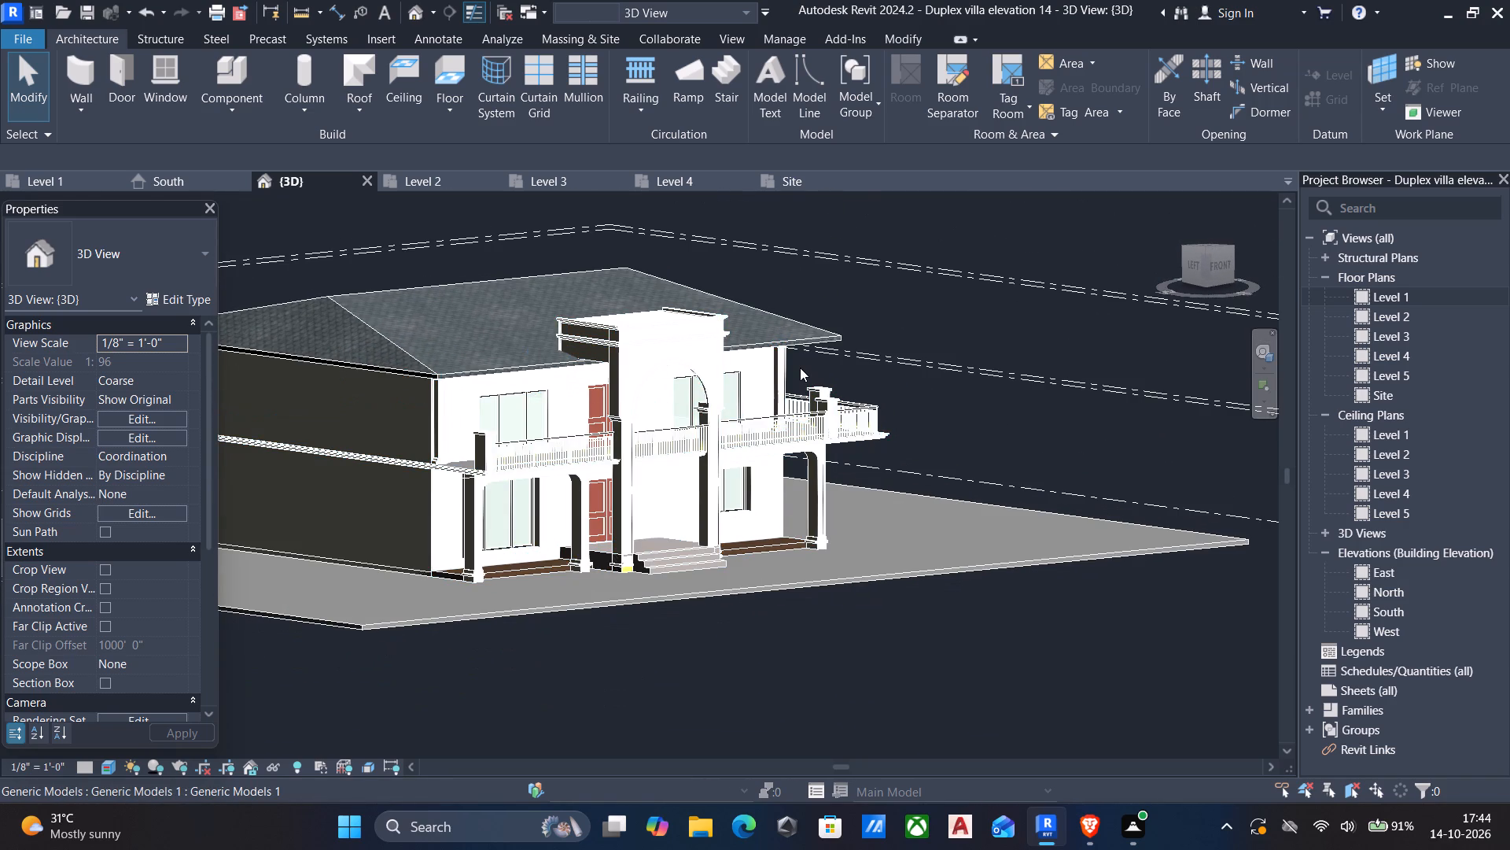
{"action": "middle_click_drag", "start_coordinate": [790, 368], "coordinate": [972, 346]}
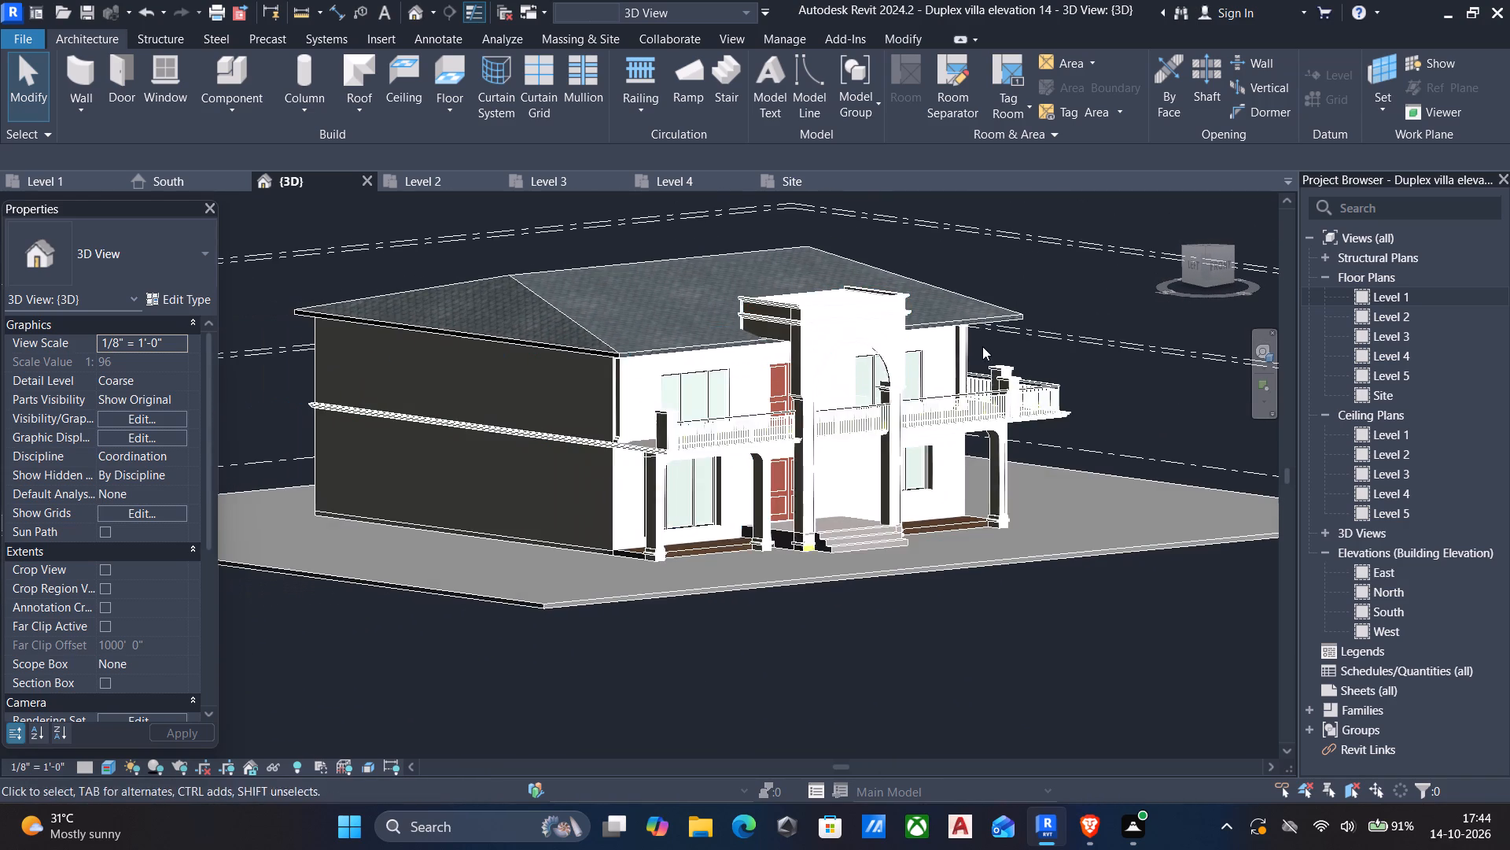
{"action": "middle_click_drag", "start_coordinate": [978, 360], "coordinate": [897, 401], "text": "shift"}
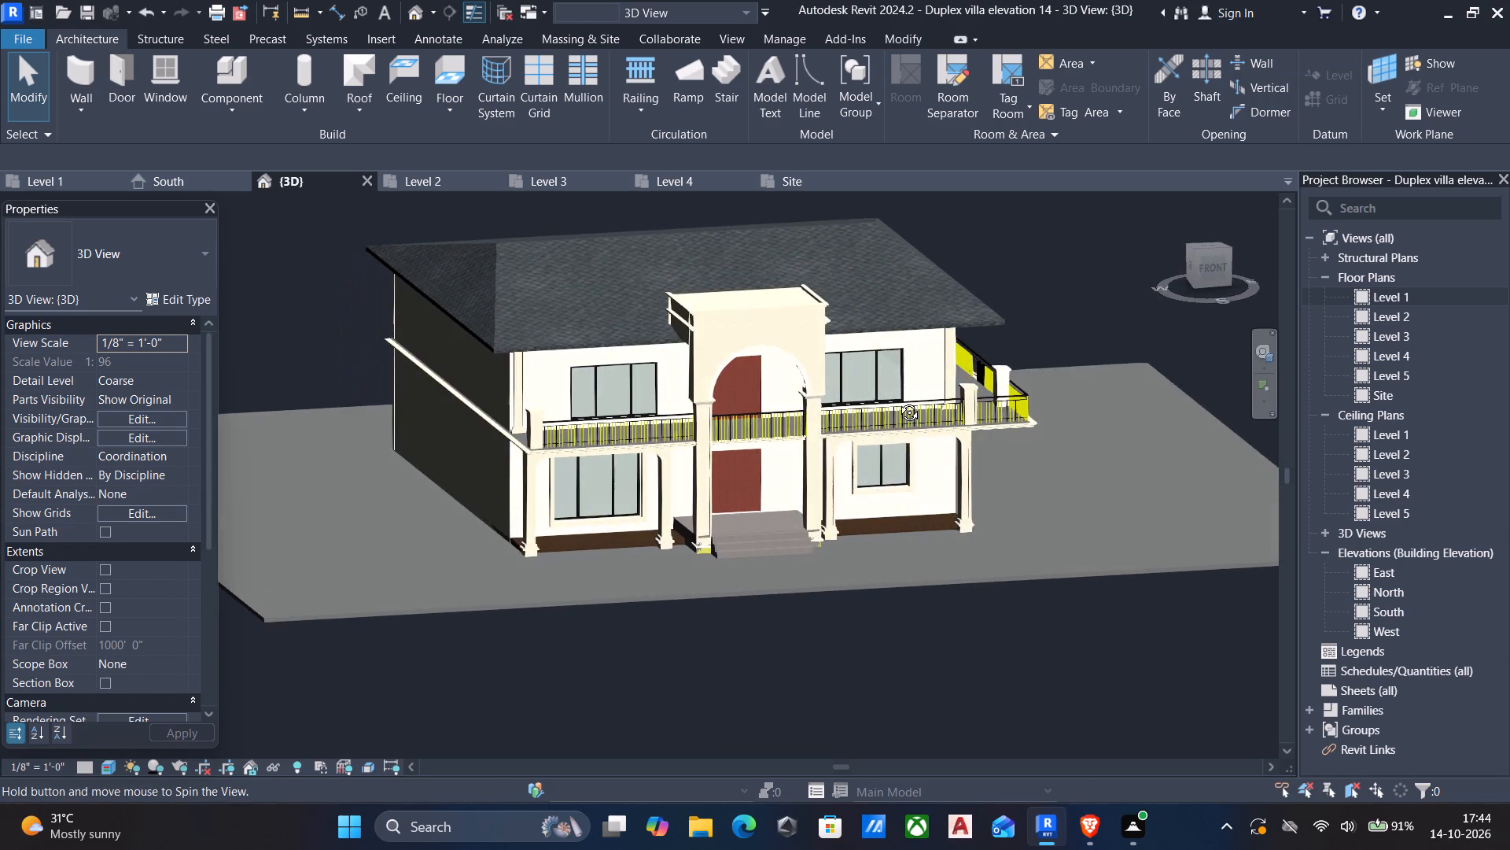
{"action": "middle_click_drag", "start_coordinate": [897, 401], "coordinate": [910, 389], "text": "shift"}
{"action": "scroll", "coordinate": [1074, 399], "scroll_direction": "up", "scroll_amount": 4}
{"action": "middle_click_drag", "start_coordinate": [894, 438], "coordinate": [988, 425]}
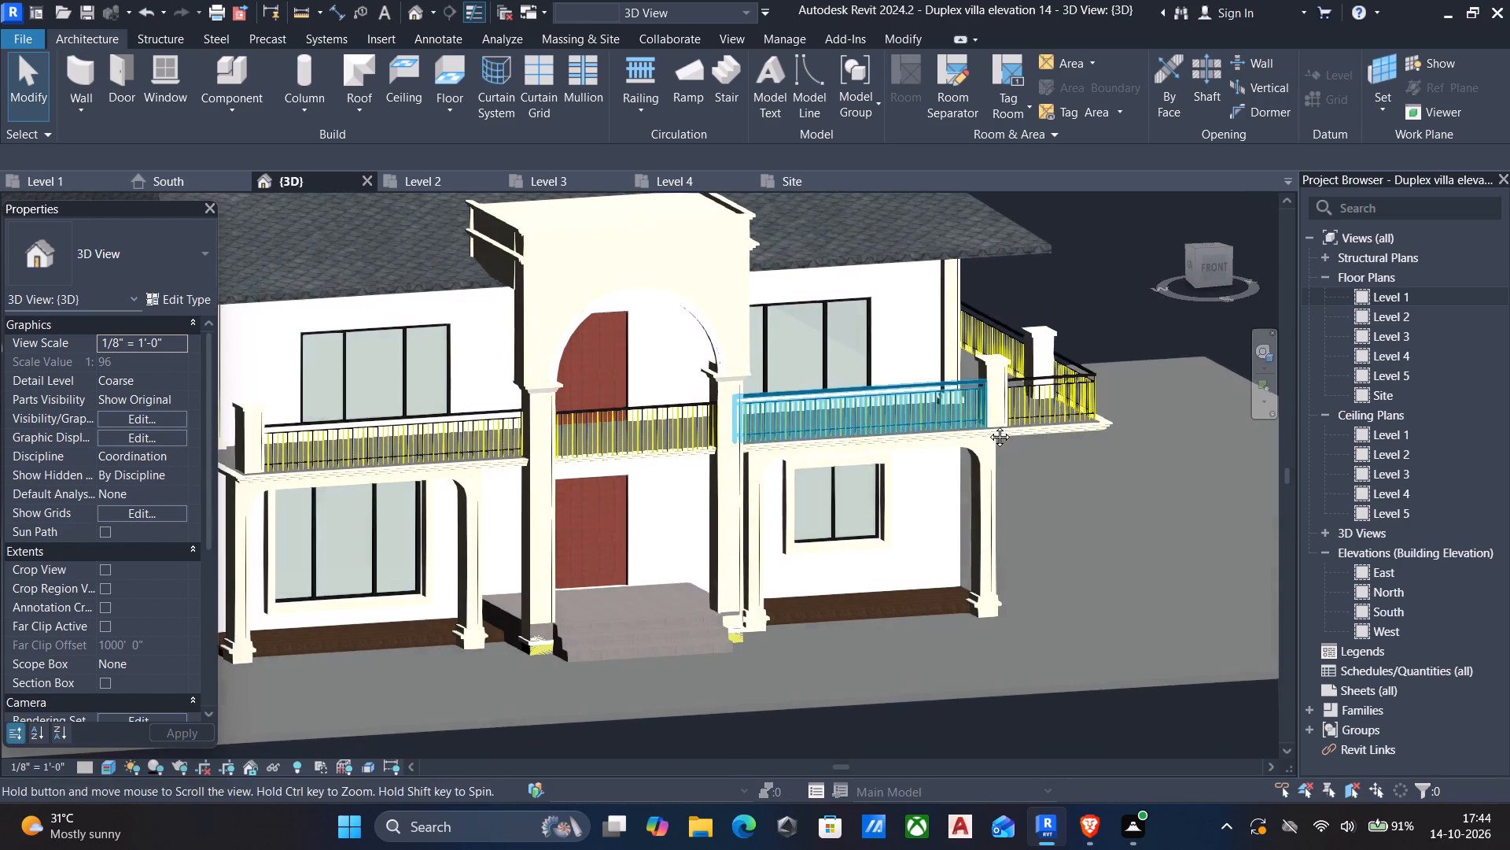
{"action": "middle_click_drag", "start_coordinate": [988, 425], "coordinate": [989, 425]}
{"action": "scroll", "coordinate": [983, 431], "scroll_direction": "down", "scroll_amount": 2}
{"action": "middle_click_drag", "start_coordinate": [948, 426], "coordinate": [969, 497]}
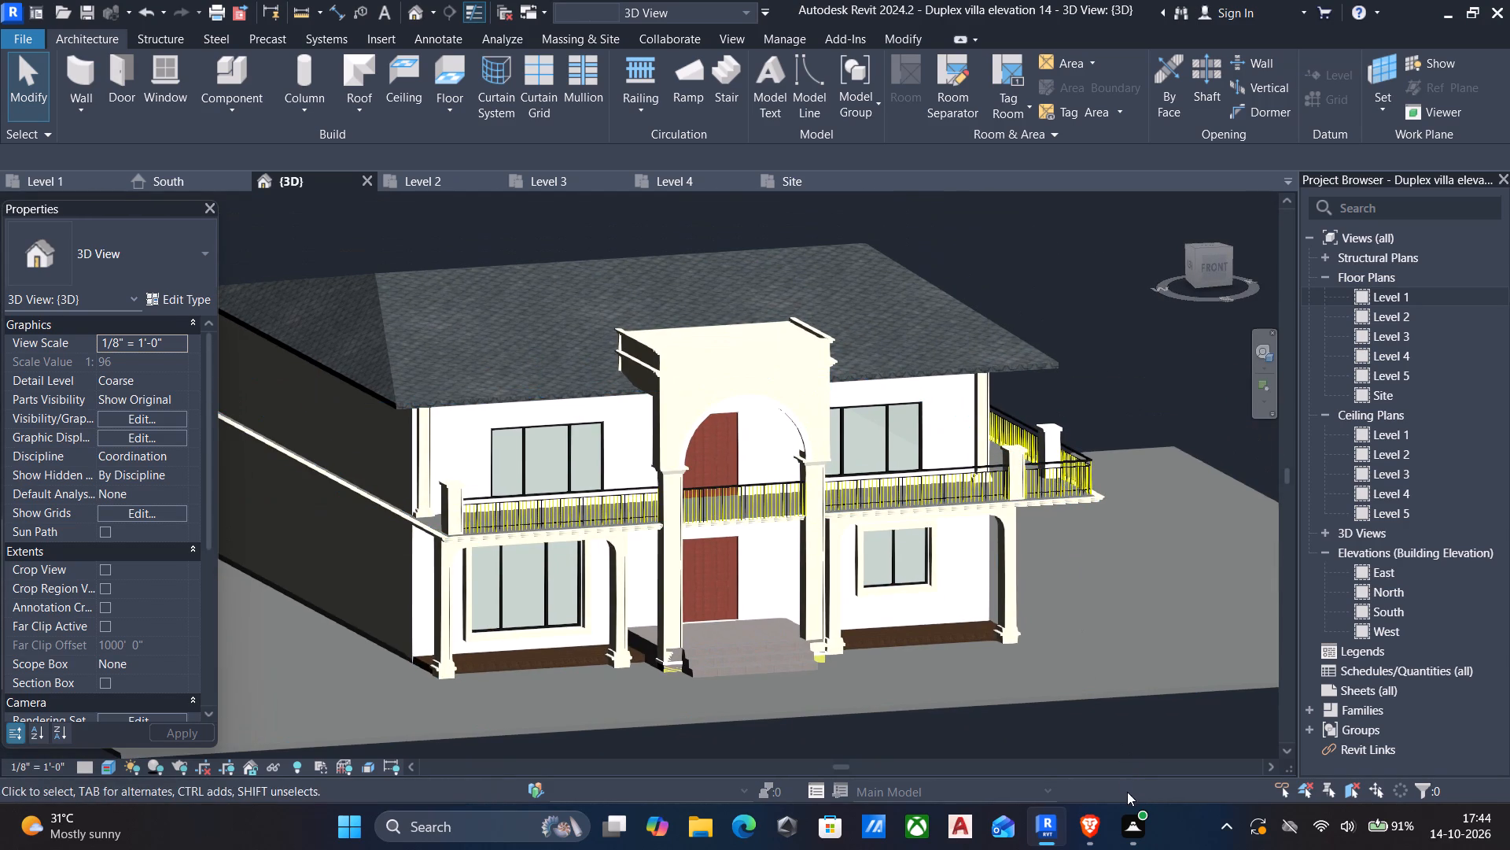
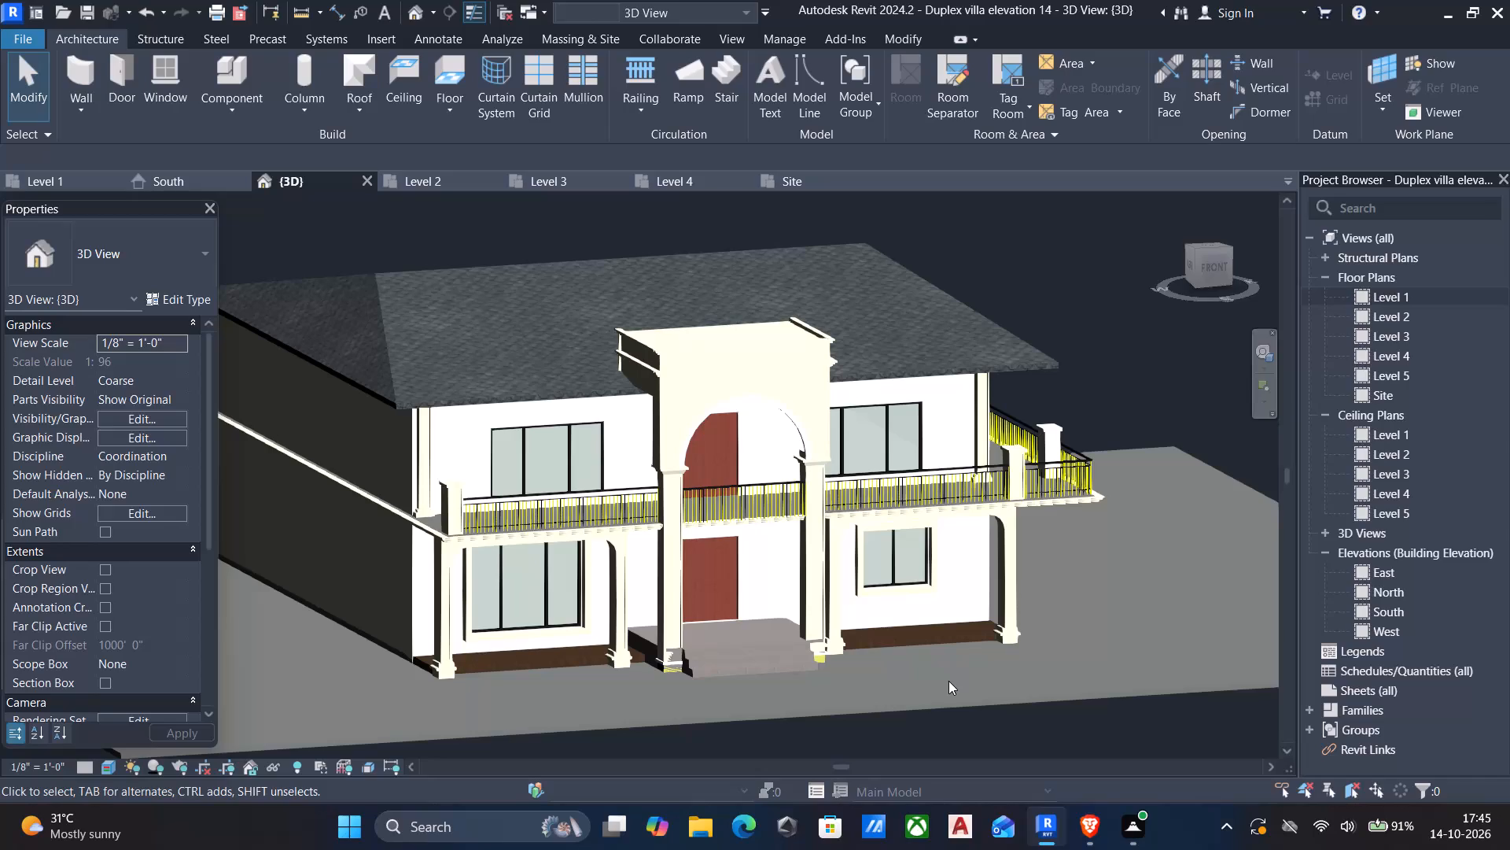
Save the duplex villa project with the whole house shown in the 3D view.
{"action": "scroll", "coordinate": [874, 587], "scroll_direction": "down", "scroll_amount": 2}
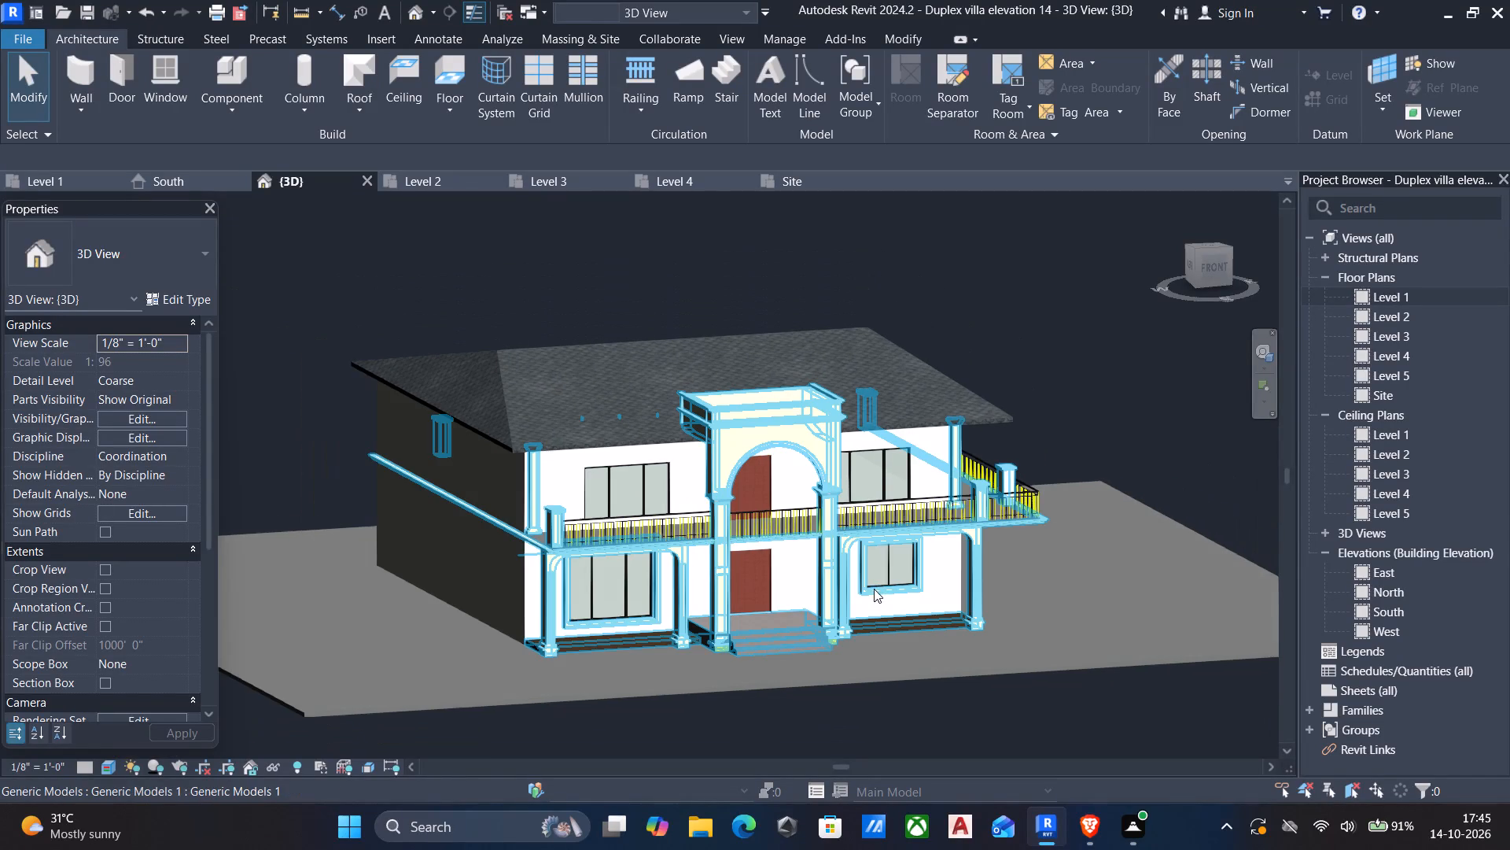
{"action": "middle_click_drag", "start_coordinate": [874, 589], "coordinate": [891, 579]}
{"action": "scroll", "coordinate": [892, 578], "scroll_direction": "down", "scroll_amount": 1}
{"action": "middle_click", "coordinate": [892, 578]}
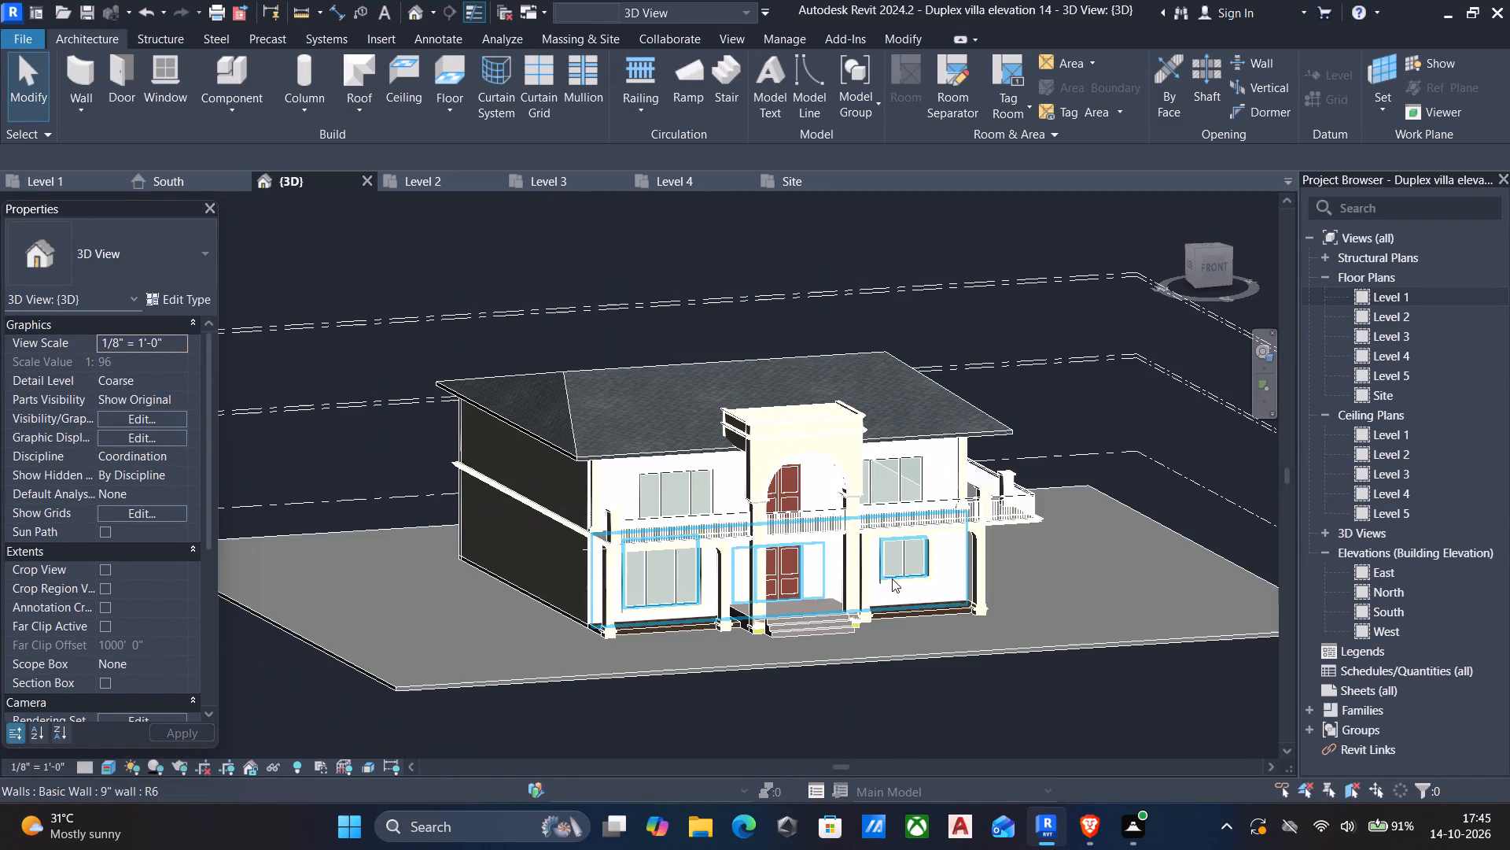
{"action": "key", "text": "ctrl+s"}
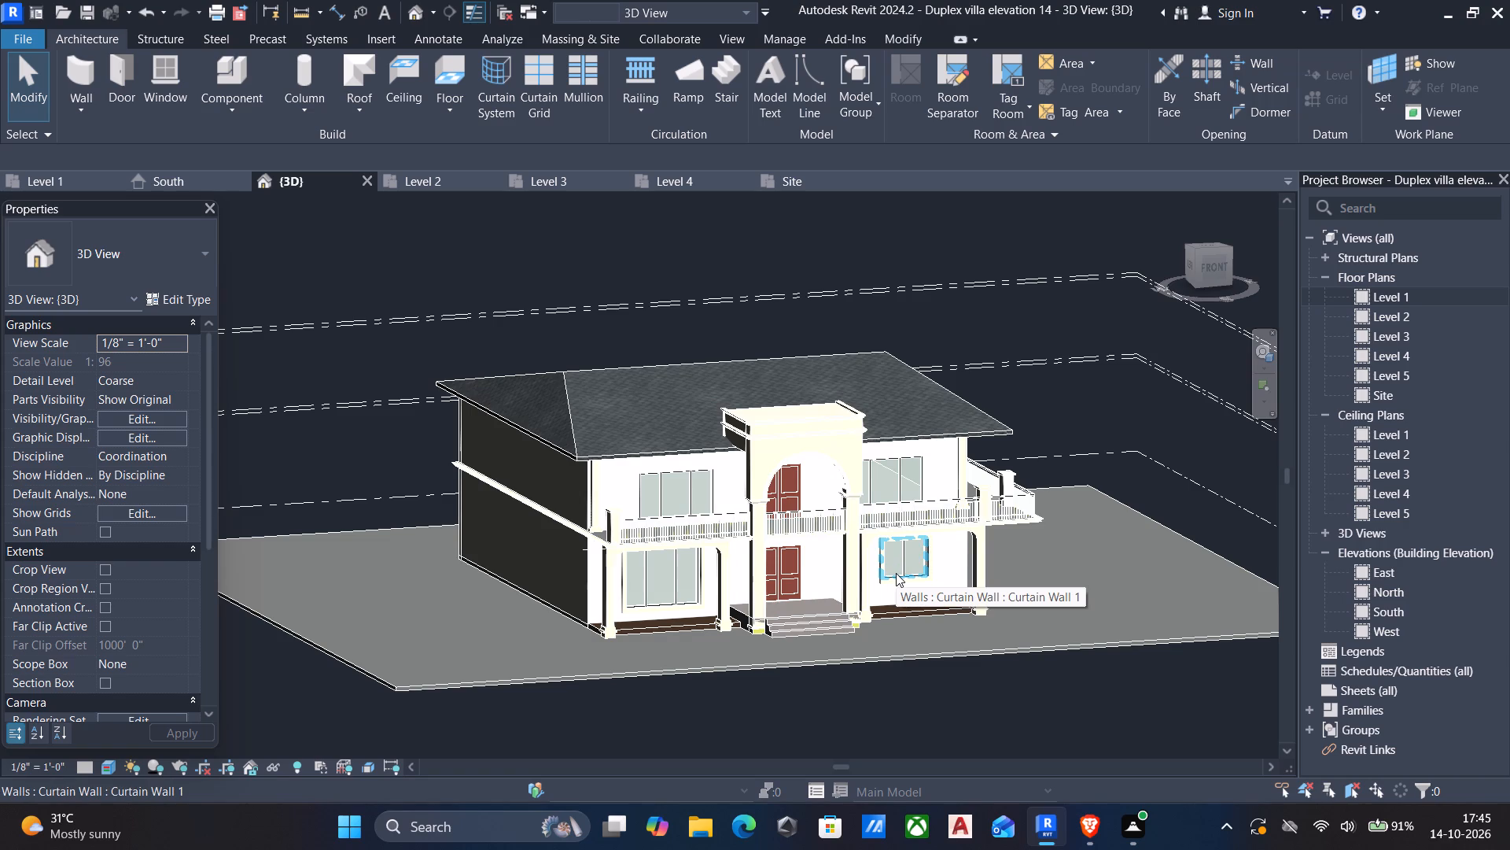
Preview the print of the 3D view's visible portion and close the preview.
{"action": "key", "text": "ctrl+p"}
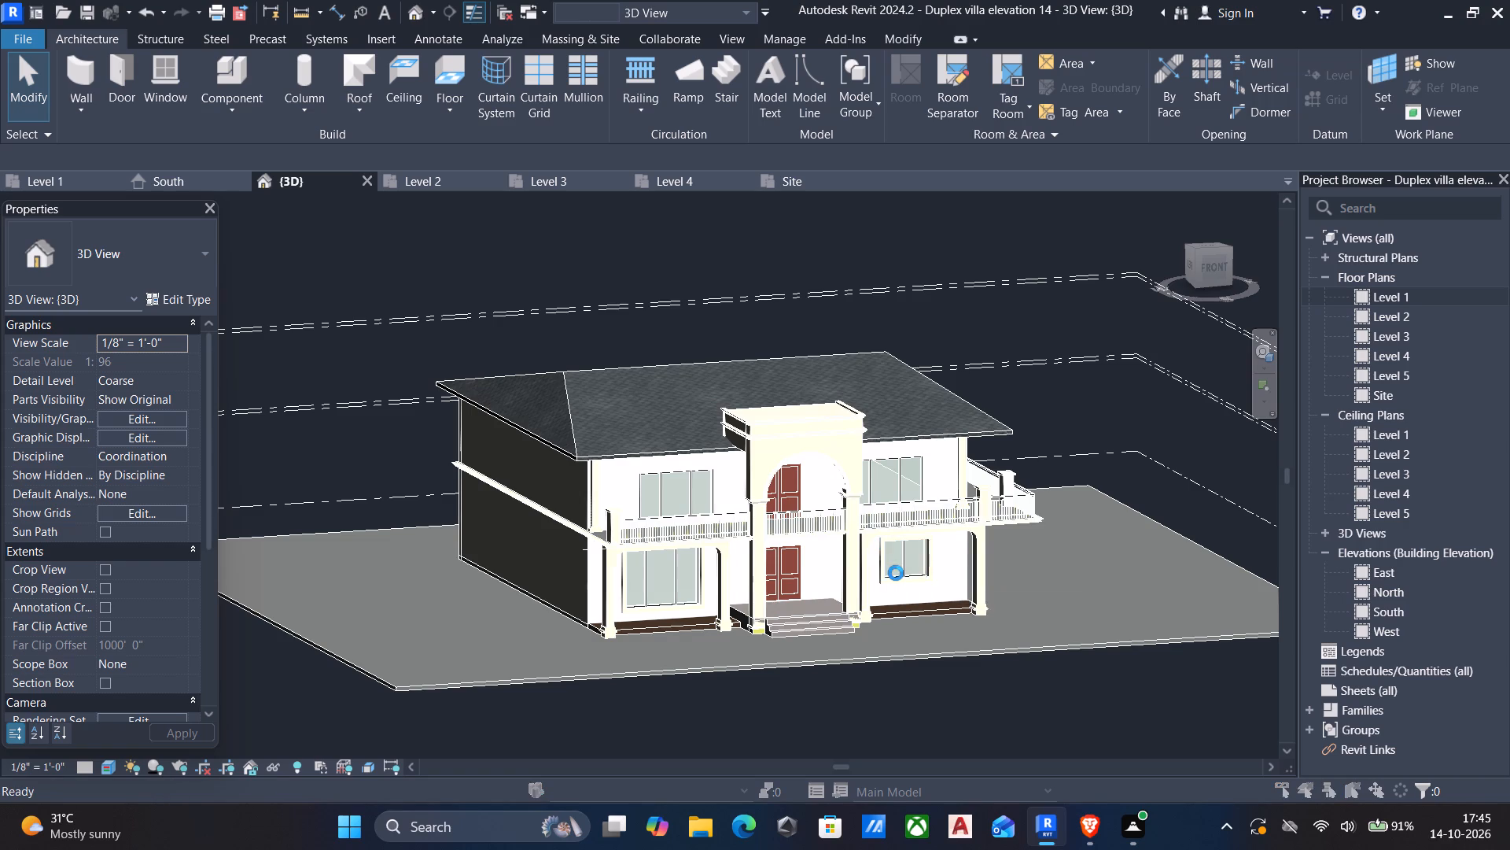
{"action": "left_click", "coordinate": [650, 629]}
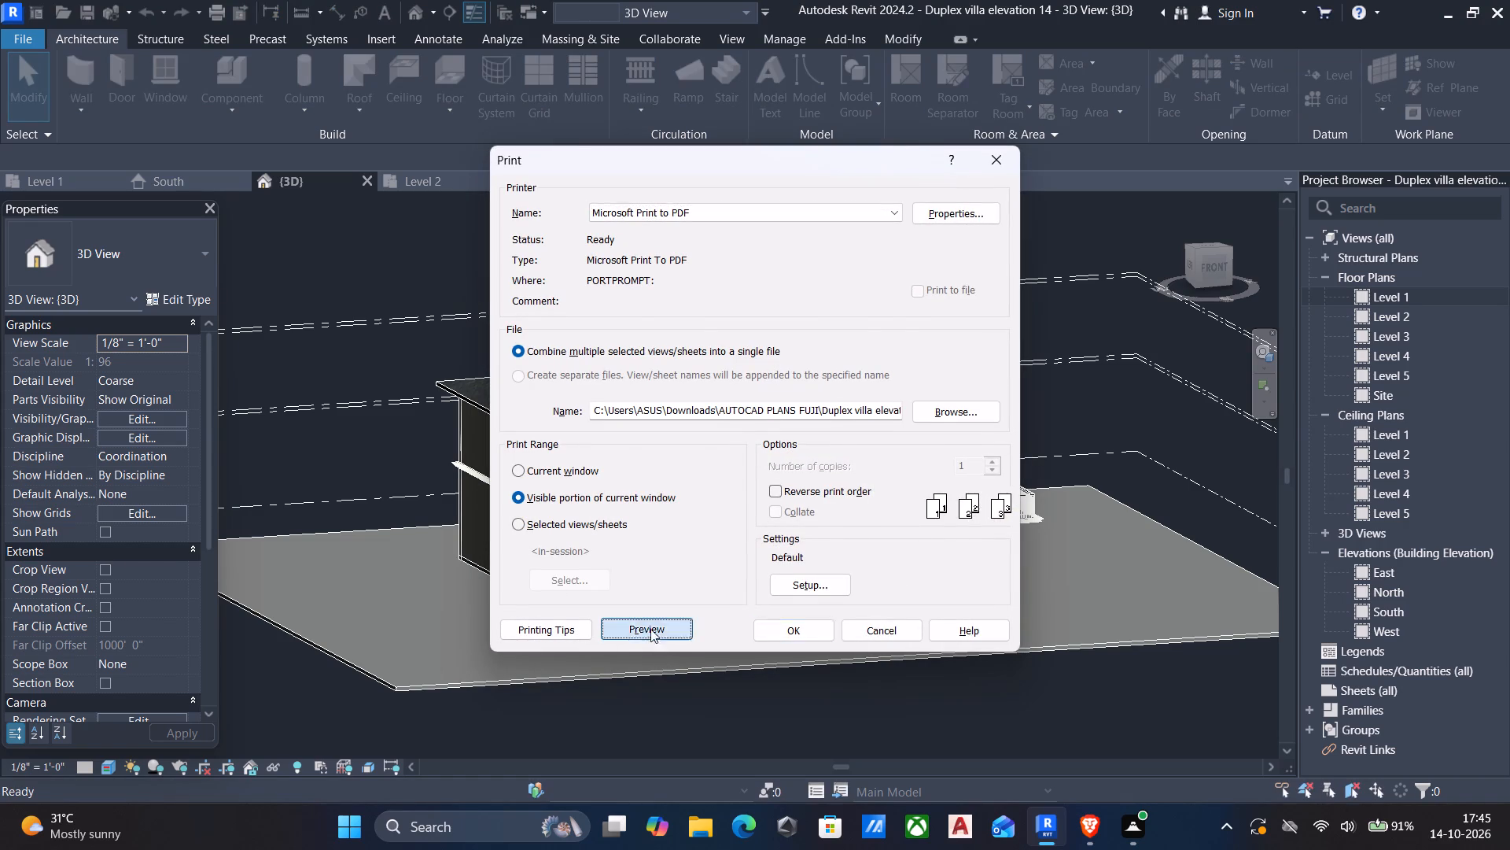
{"action": "left_click", "coordinate": [879, 440]}
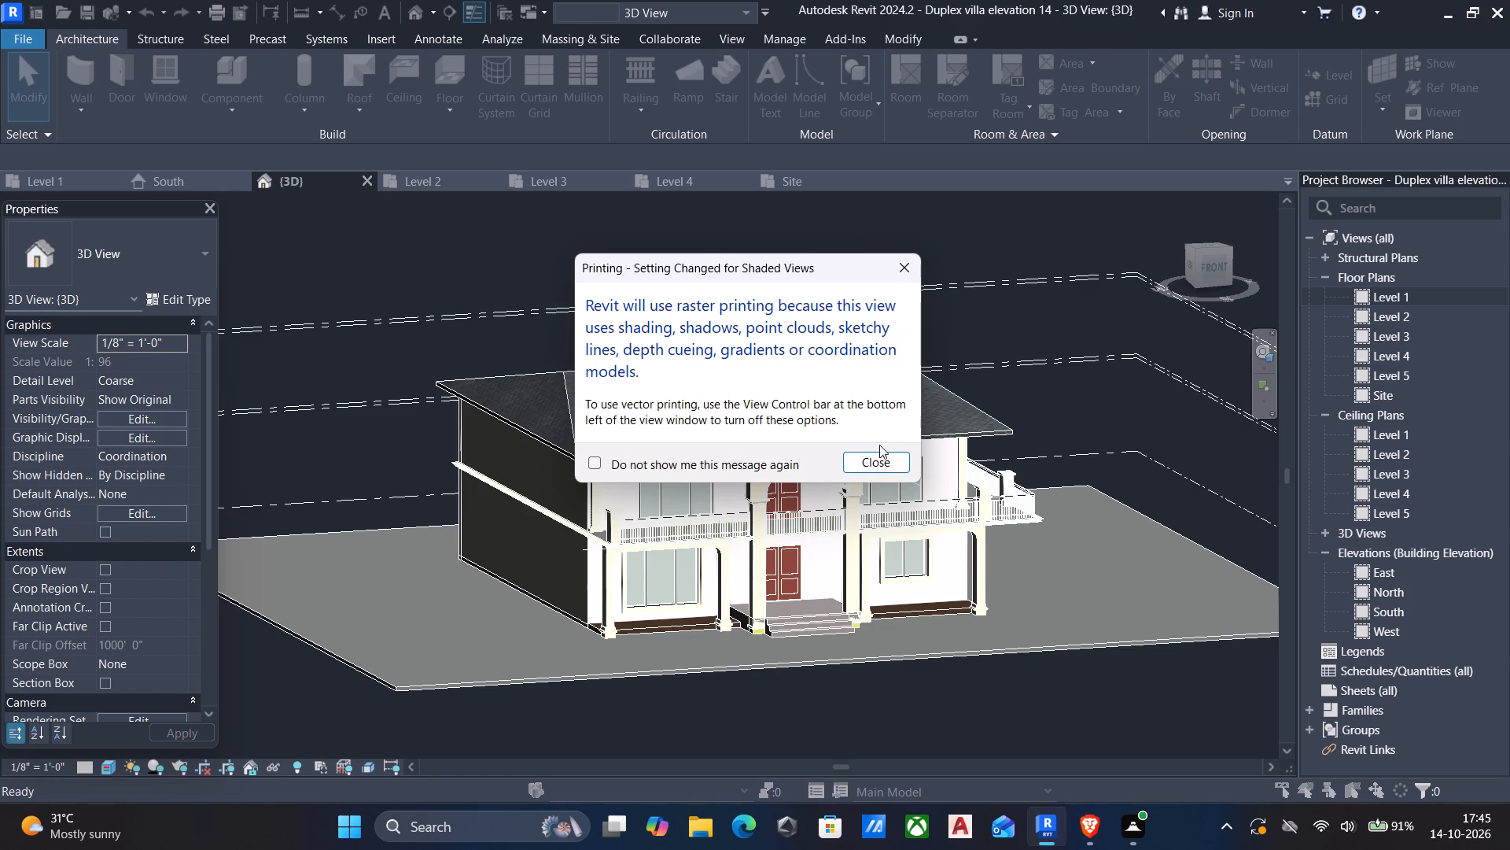
{"action": "left_click", "coordinate": [879, 456]}
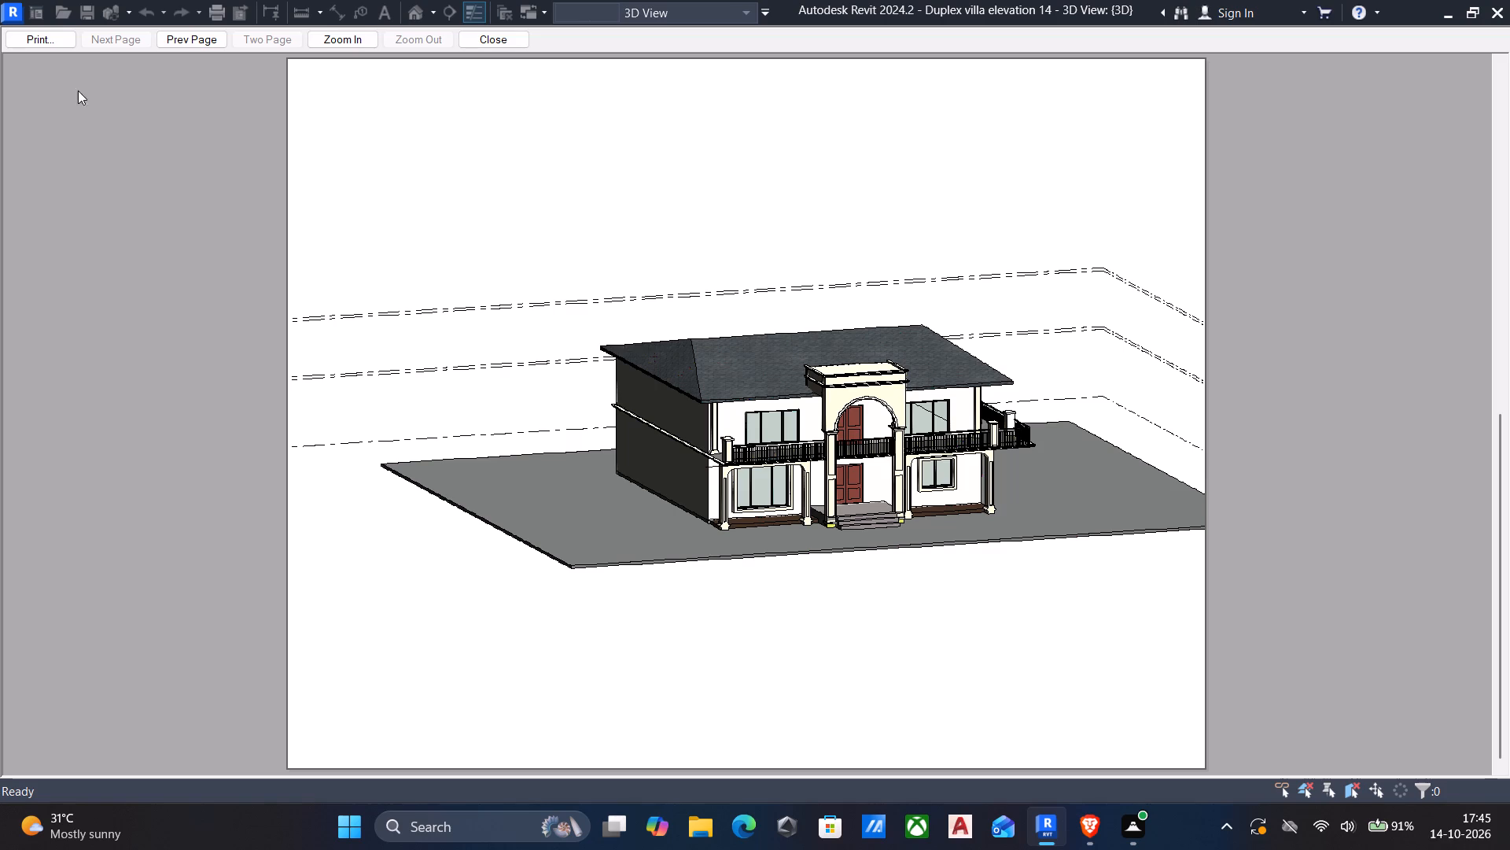
{"action": "left_click", "coordinate": [493, 46]}
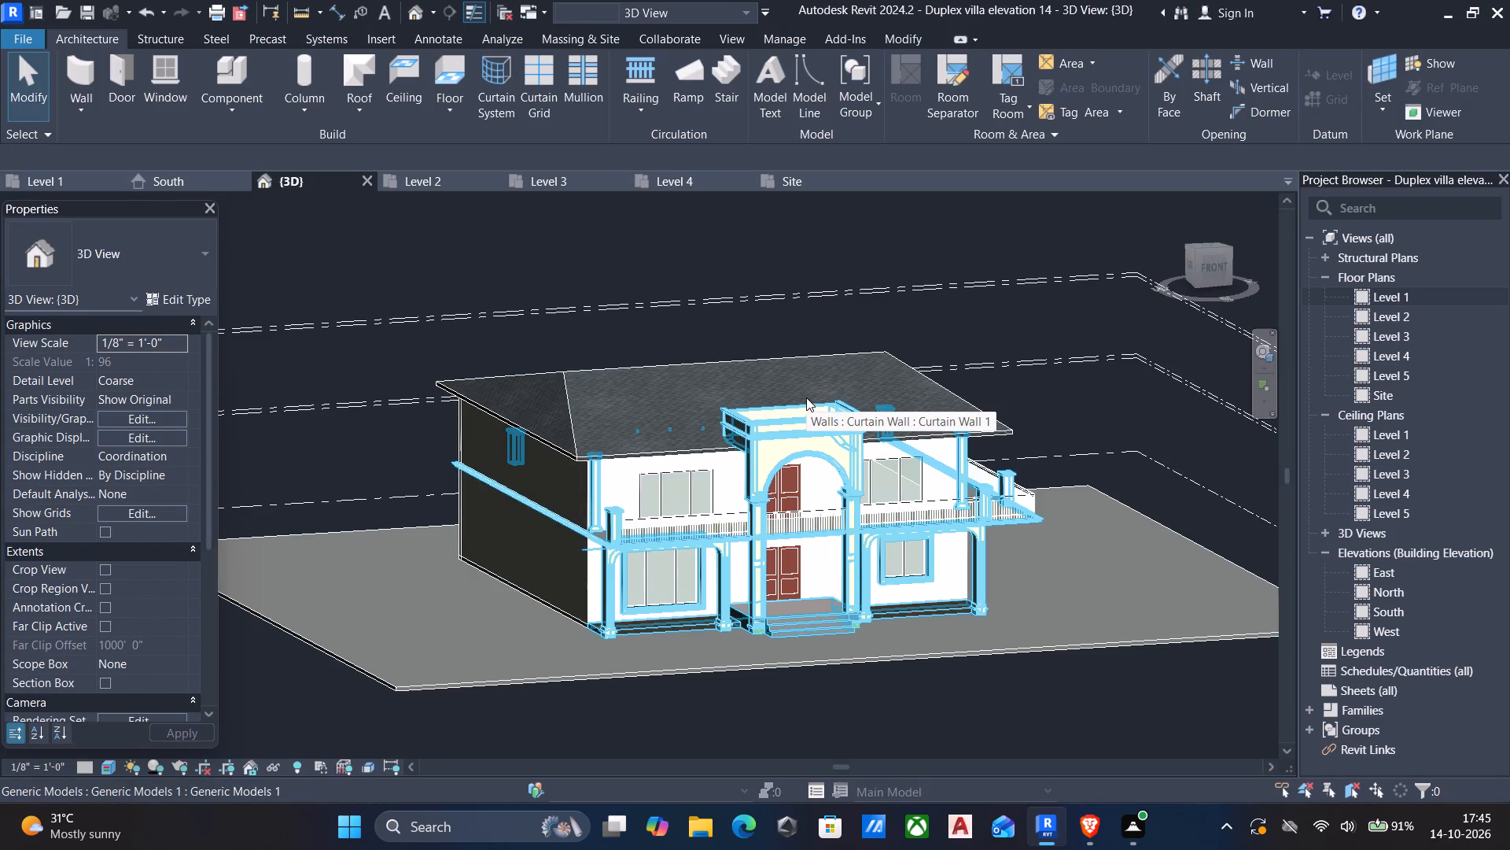
Print the 3D view with Microsoft Print to PDF, saving it as "Duplex villa elevations 14" in the REVIT -PLANS folder.
{"action": "key", "text": "ctrl+p"}
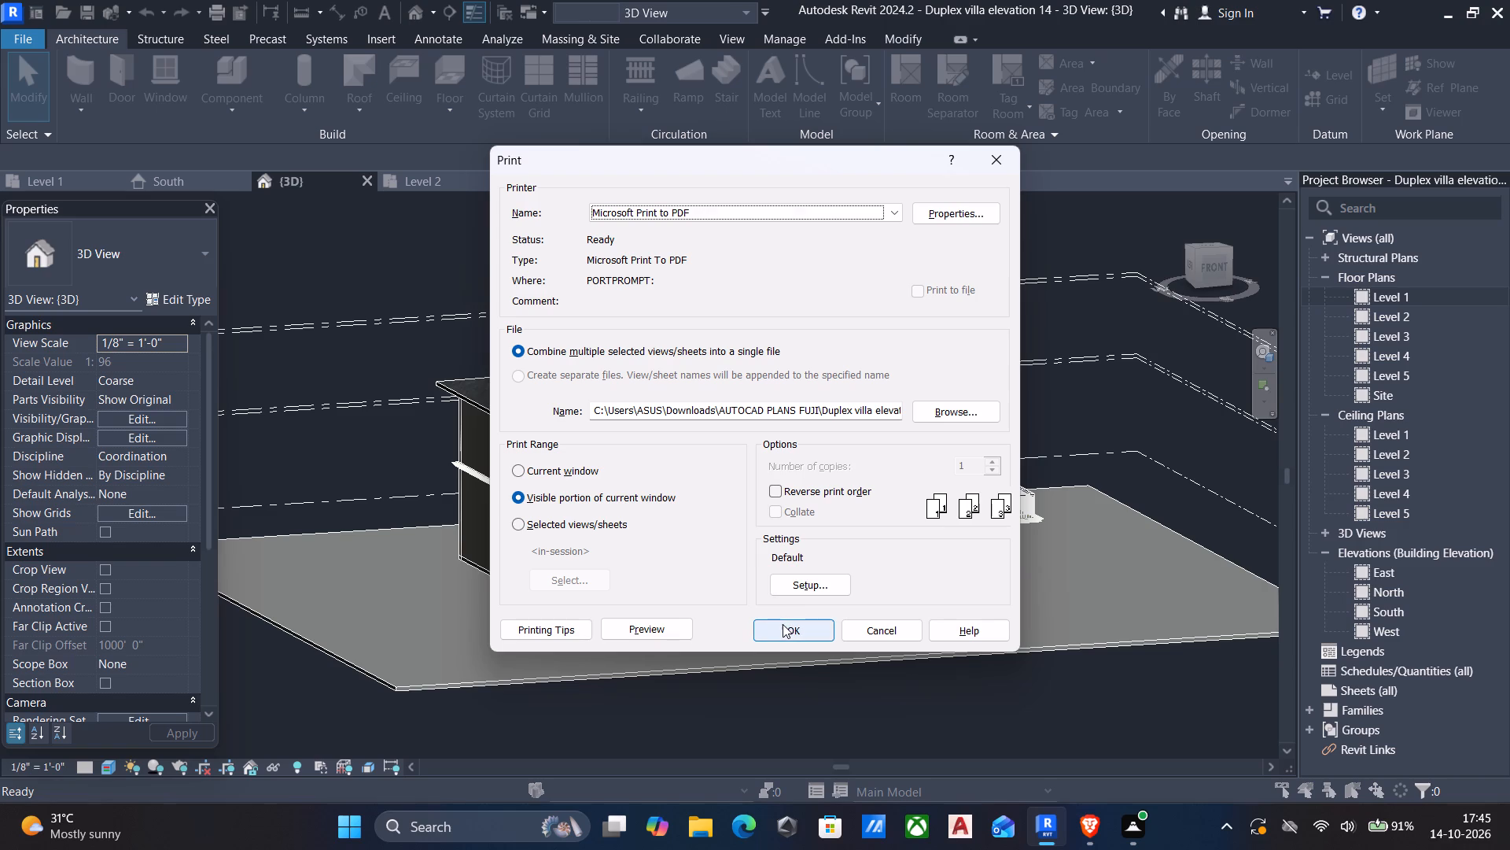
{"action": "left_click", "coordinate": [783, 624]}
{"action": "left_click", "coordinate": [885, 458]}
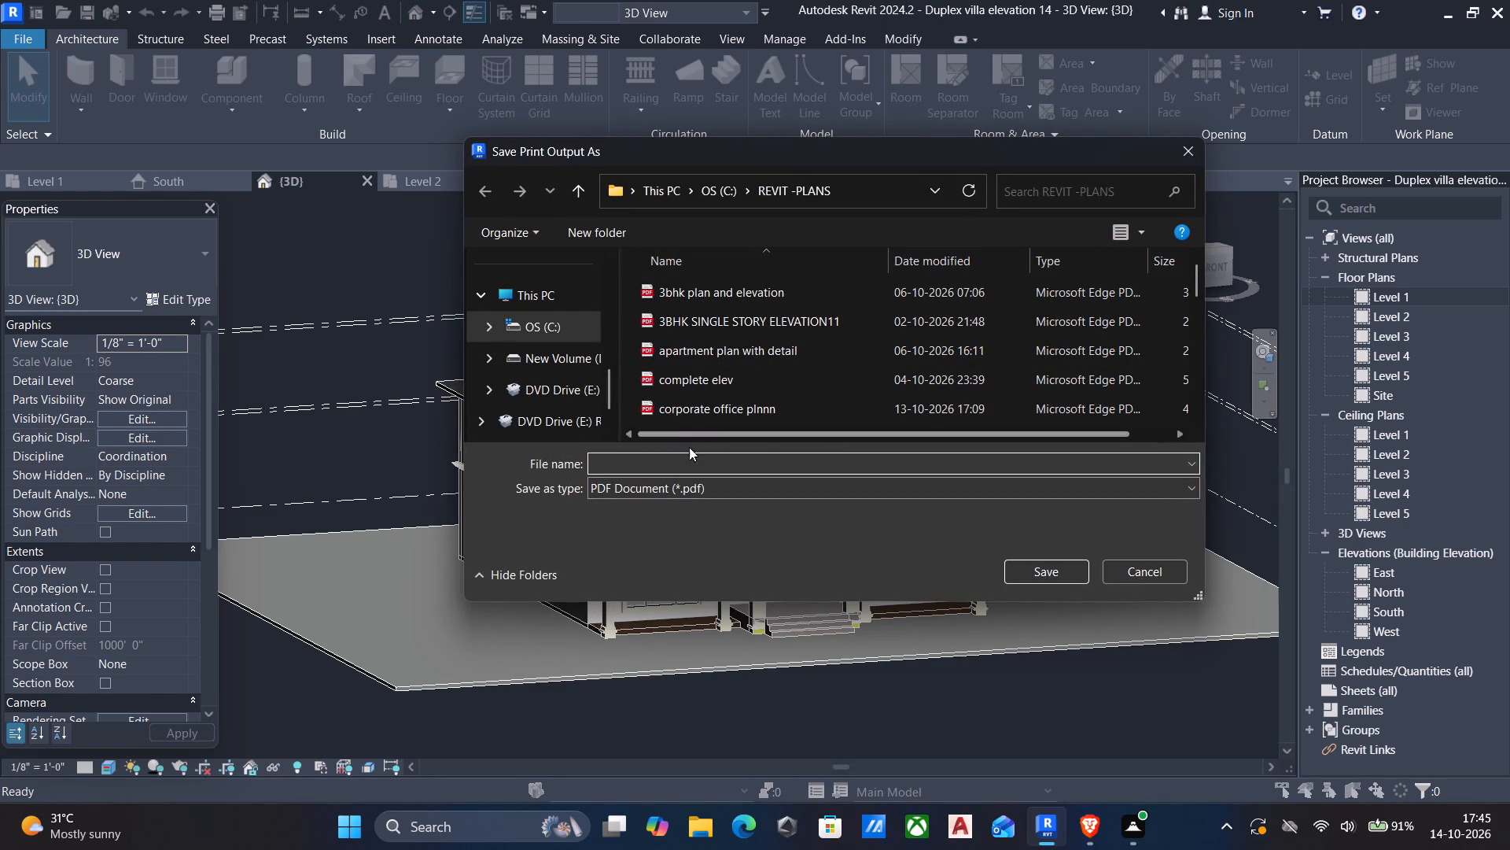
{"action": "left_click", "coordinate": [688, 462]}
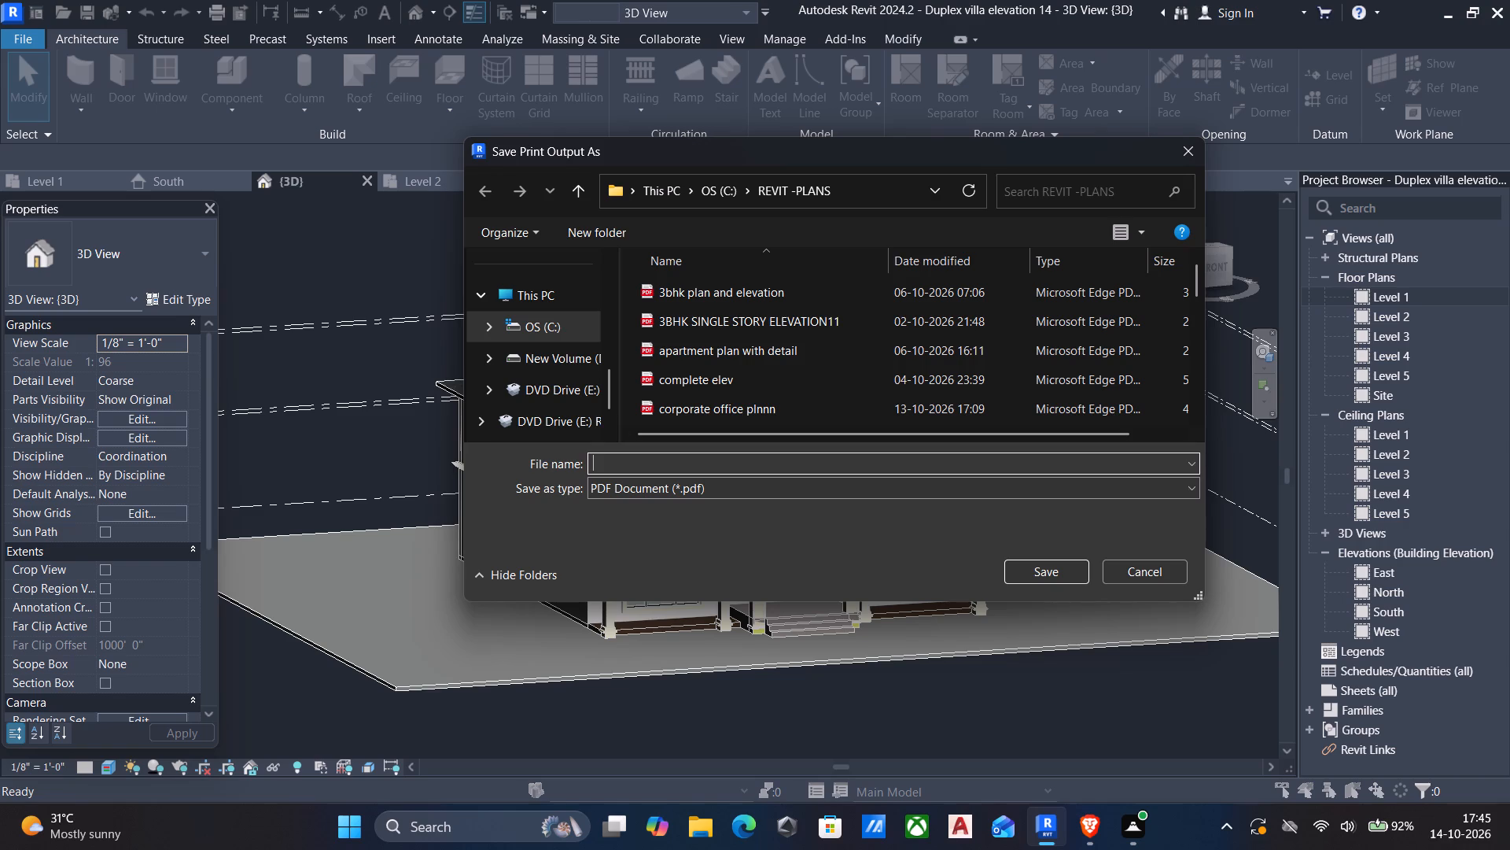
{"action": "key", "text": "d"}
{"action": "type", "text": "uplex villa elevations"}
{"action": "key", "text": "space"}
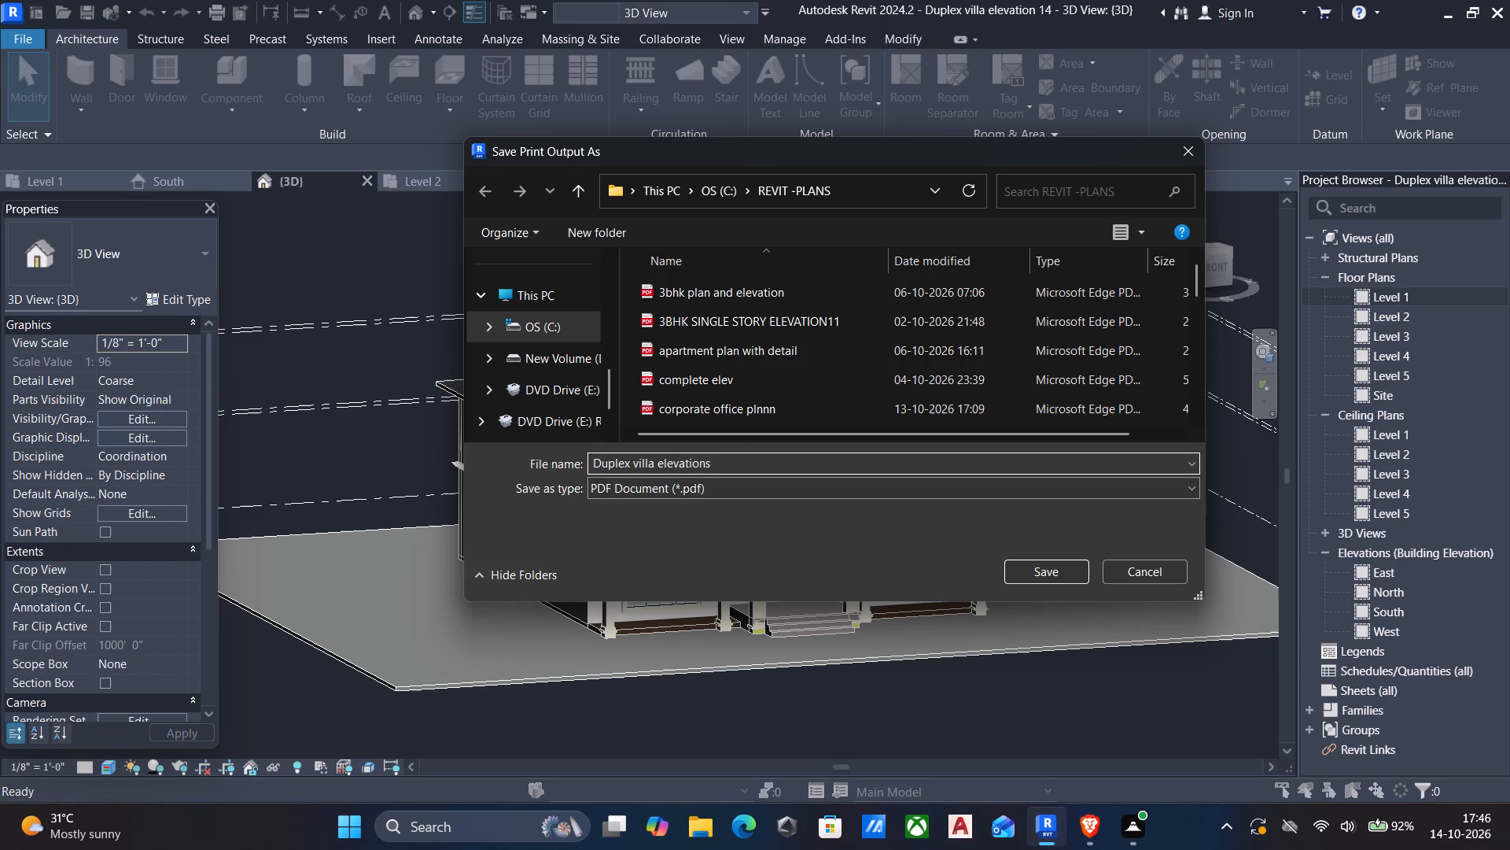
{"action": "key", "text": "1"}
{"action": "key", "text": "4"}
{"action": "left_click", "coordinate": [1049, 567]}
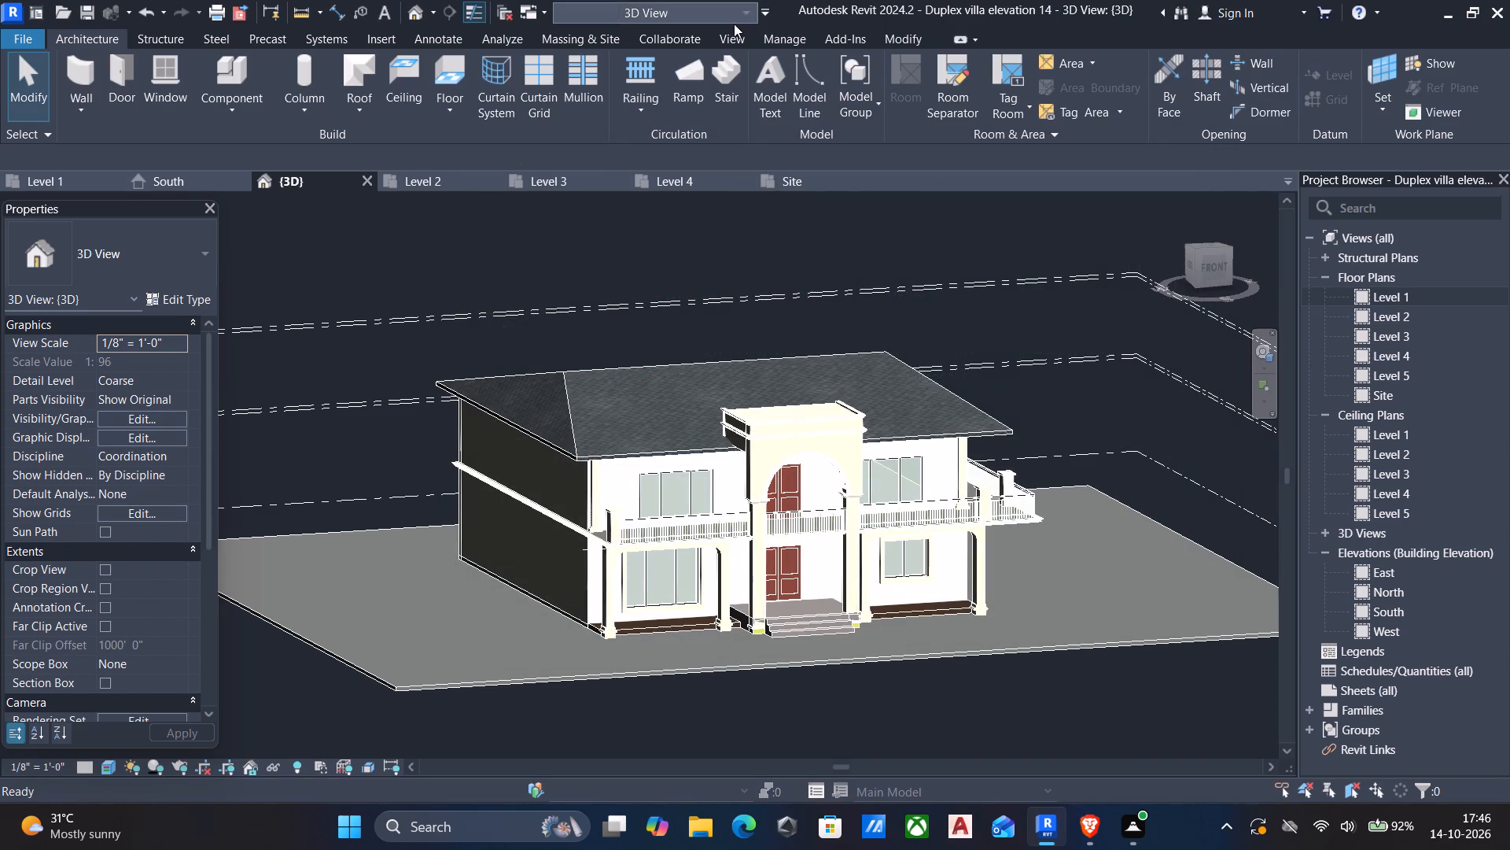